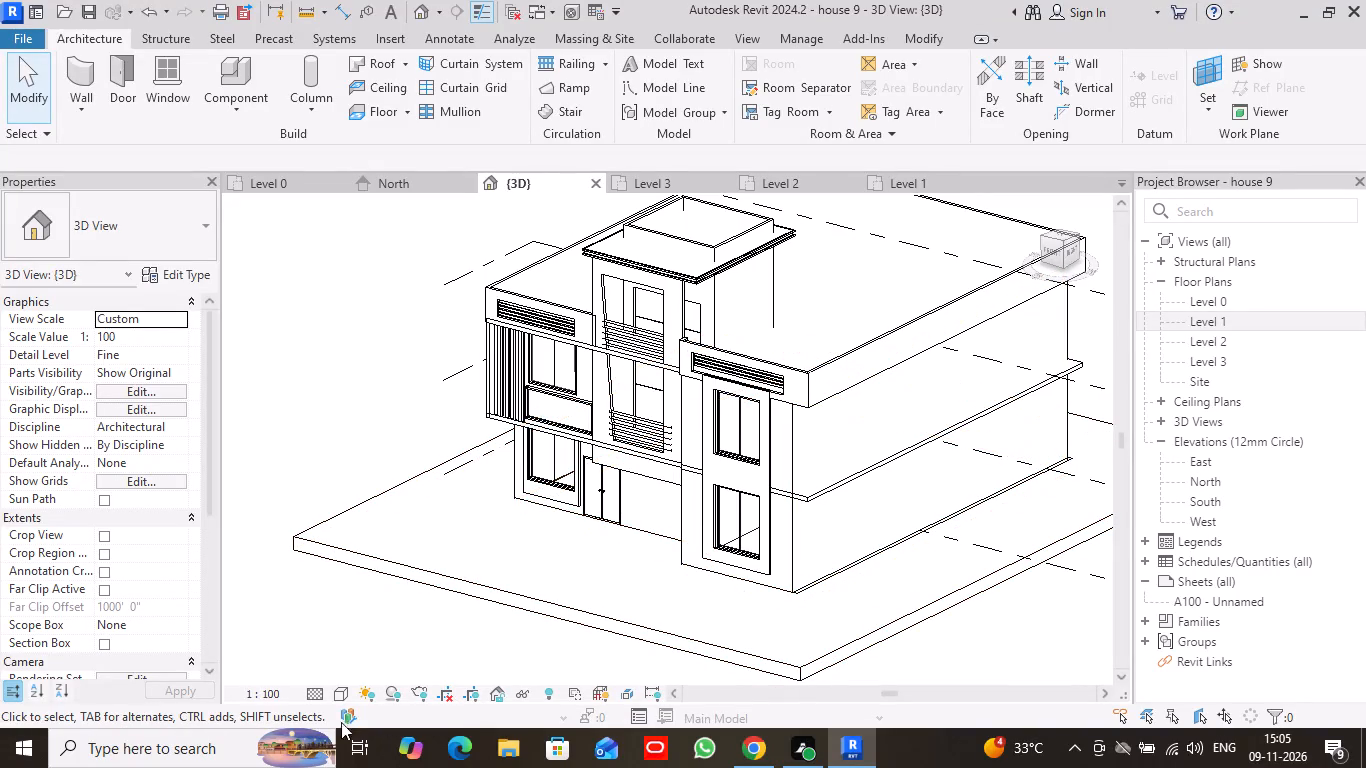
Set the 3D view's visual style to Shaded.
click(339, 688)
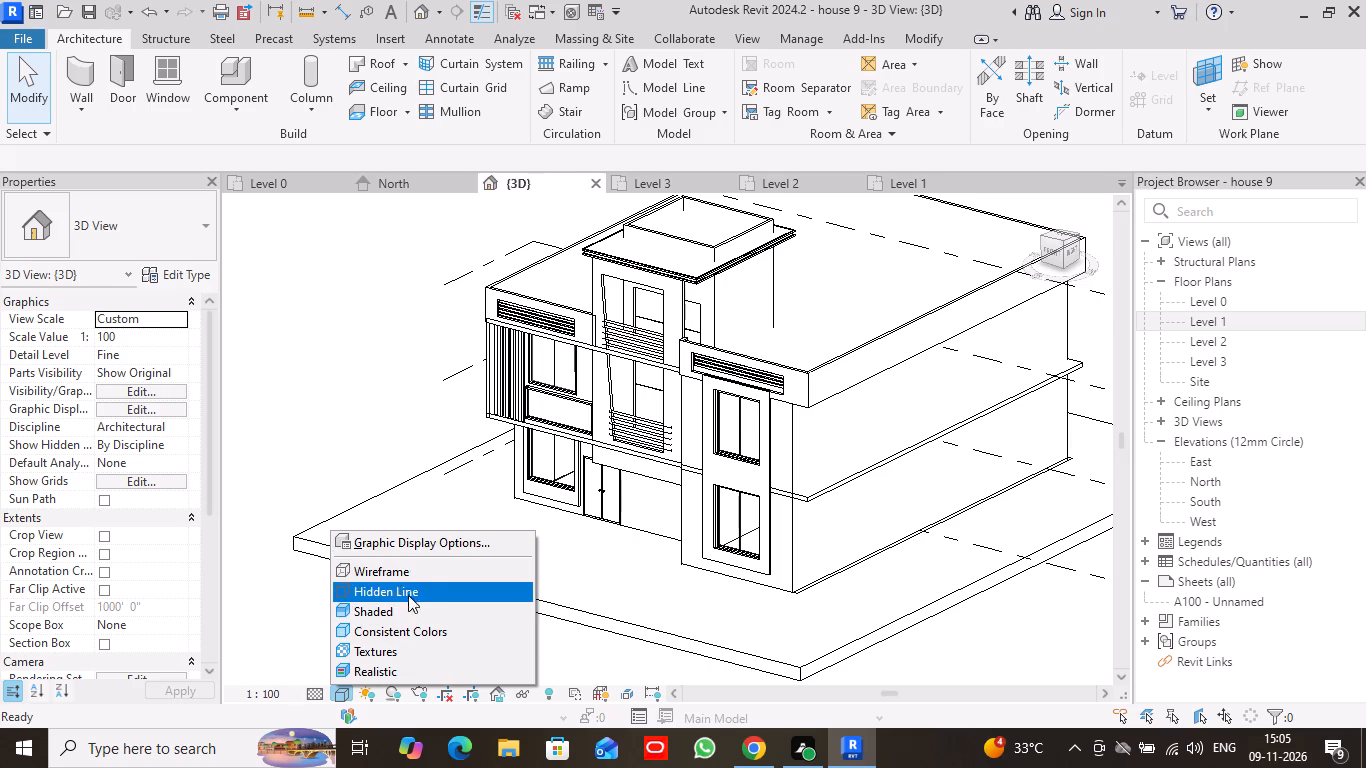
click(399, 606)
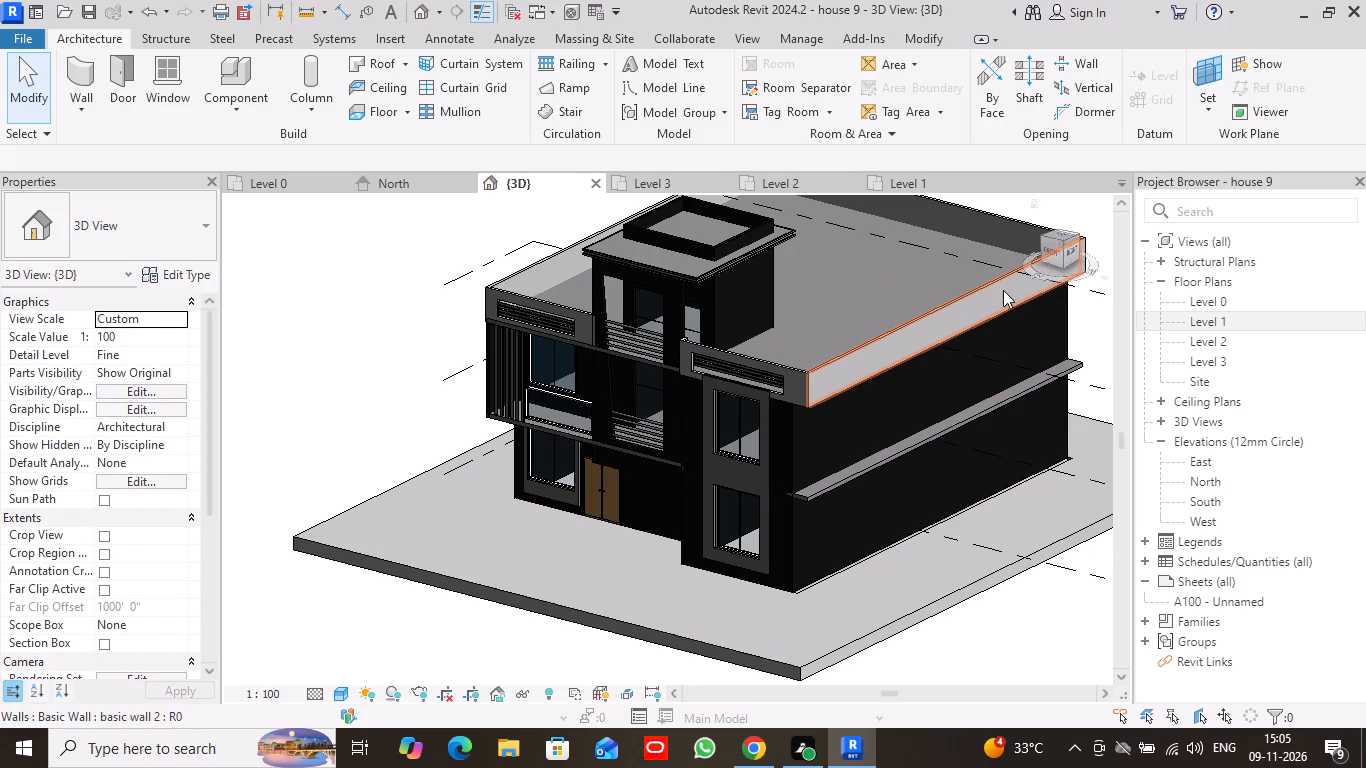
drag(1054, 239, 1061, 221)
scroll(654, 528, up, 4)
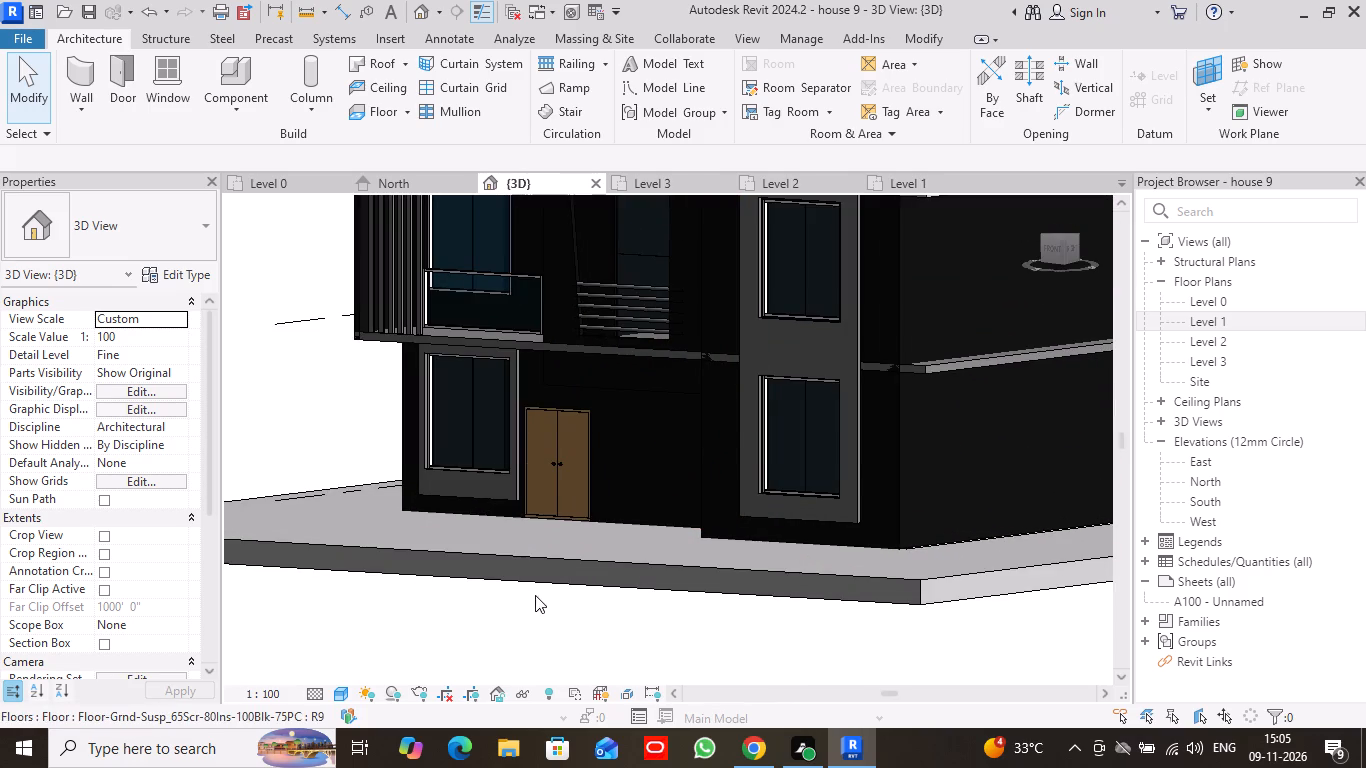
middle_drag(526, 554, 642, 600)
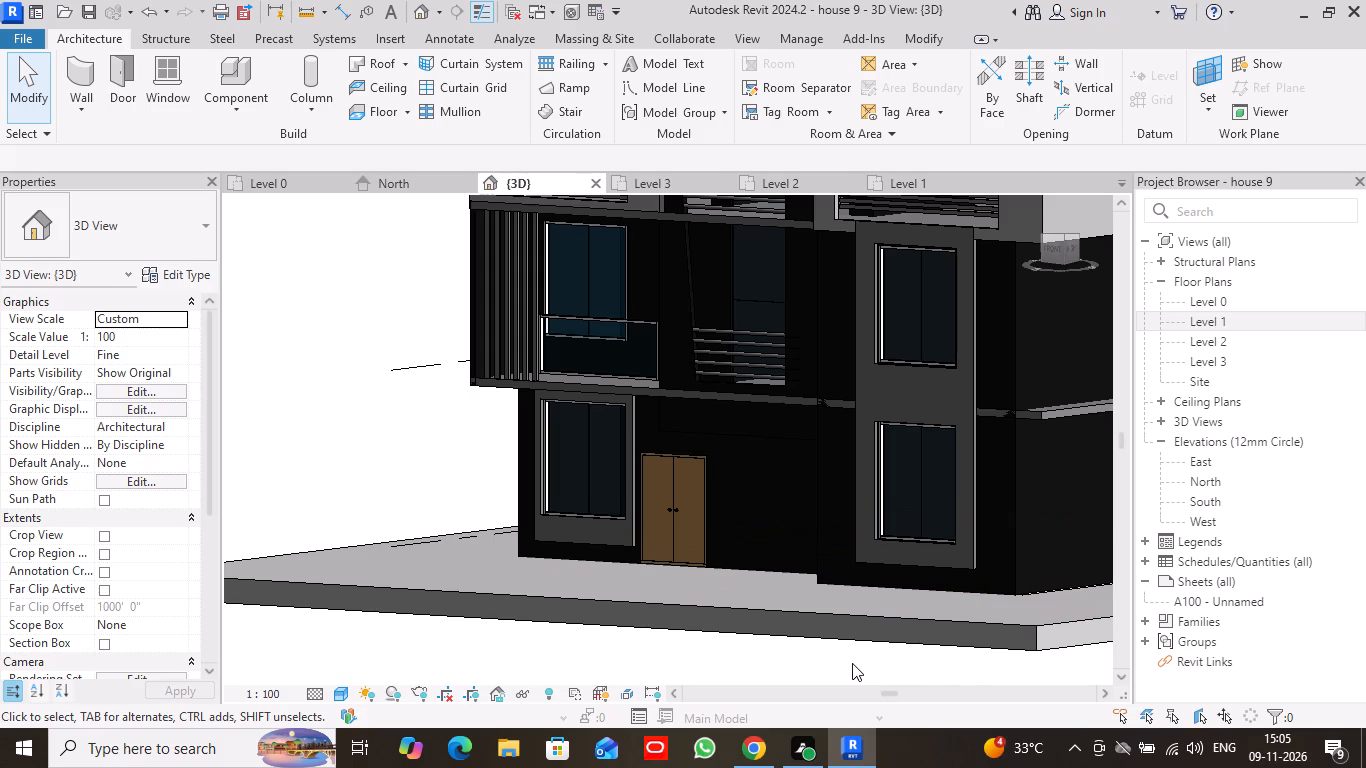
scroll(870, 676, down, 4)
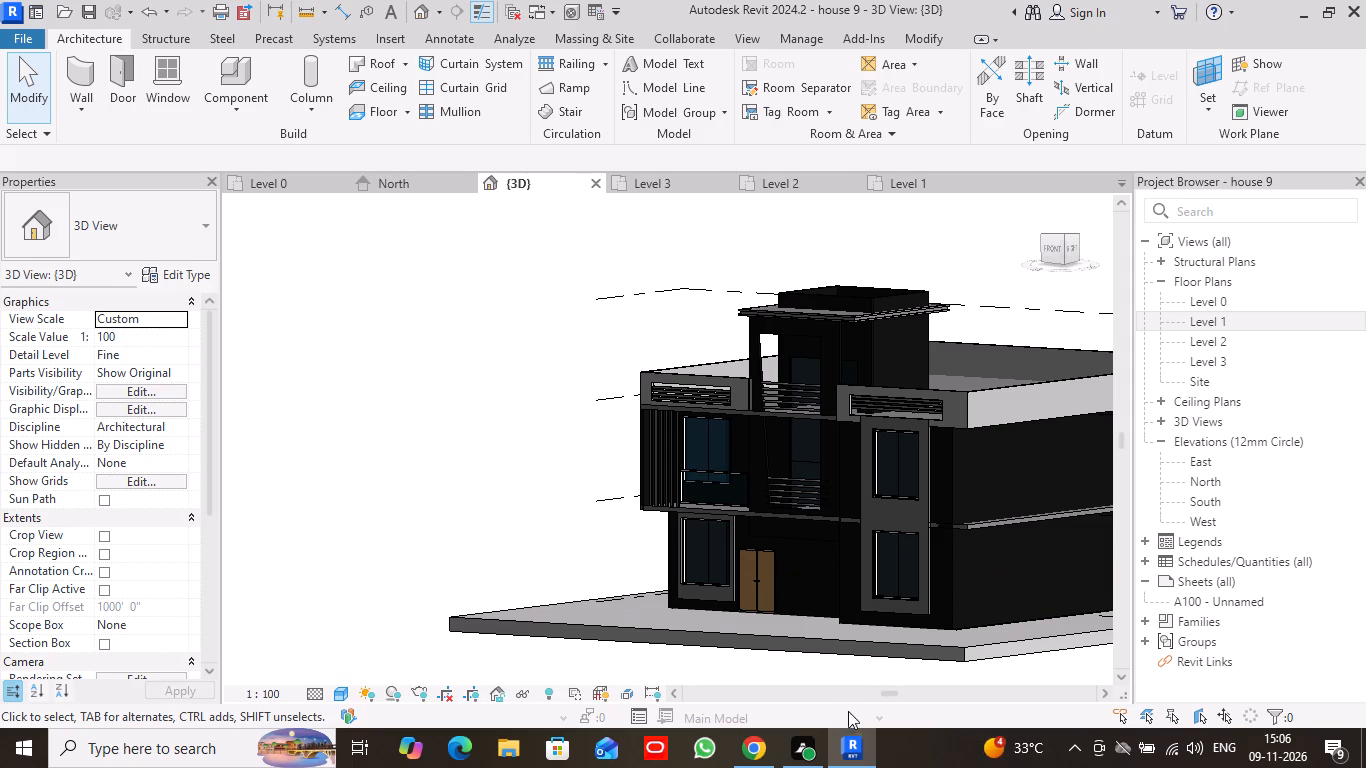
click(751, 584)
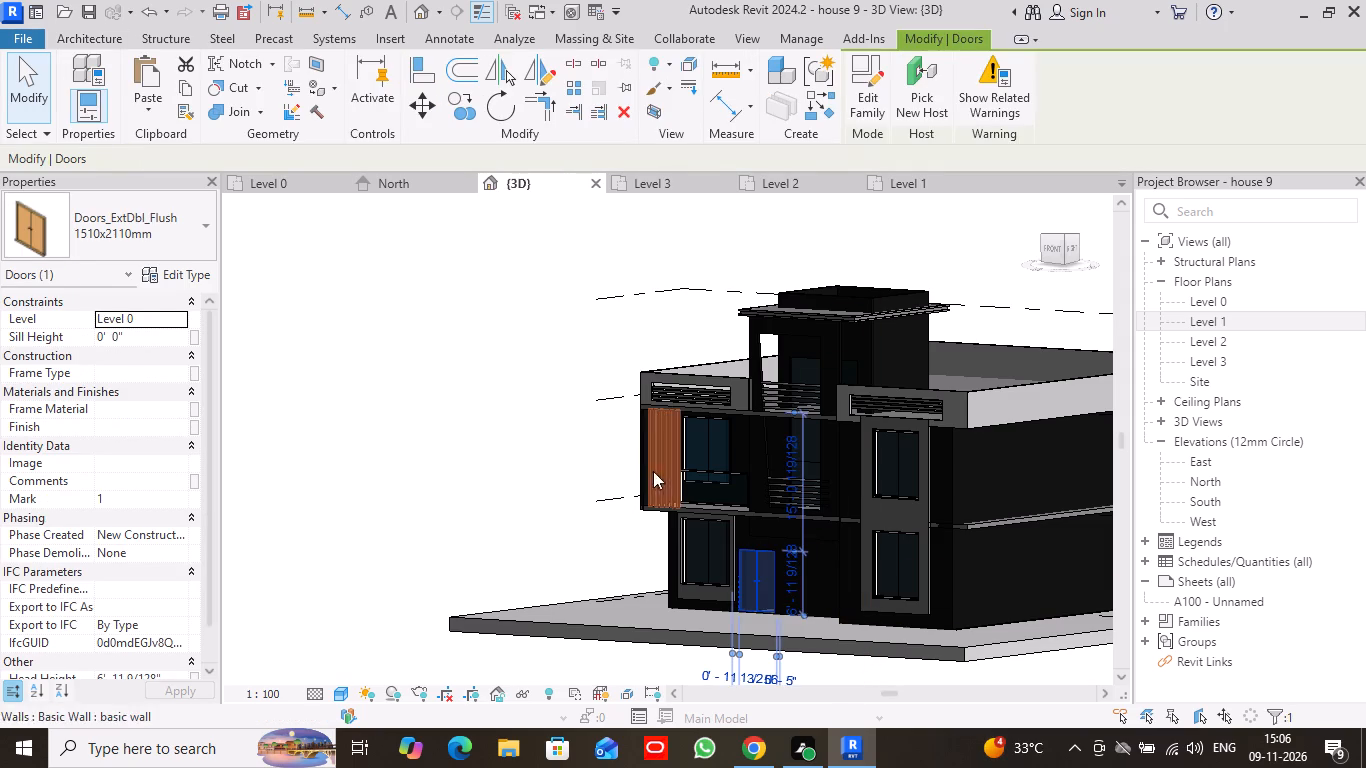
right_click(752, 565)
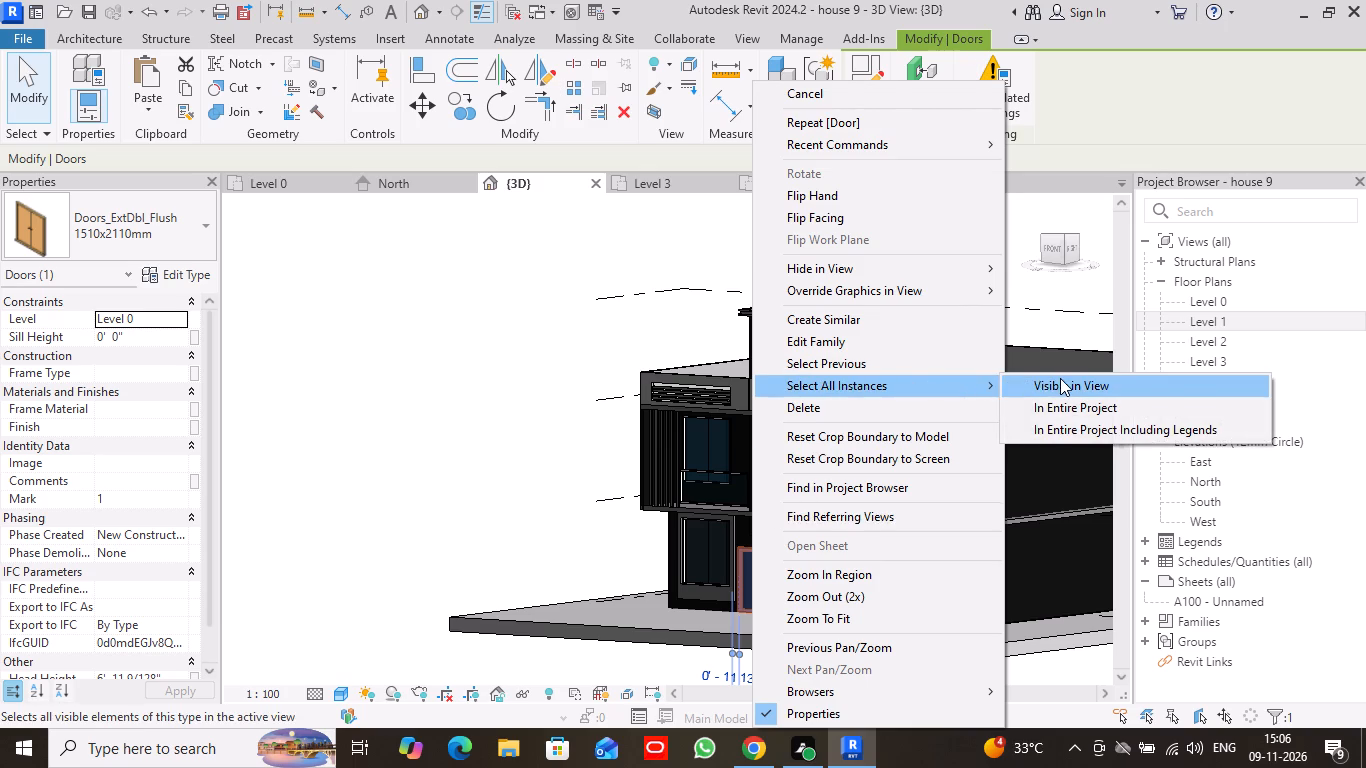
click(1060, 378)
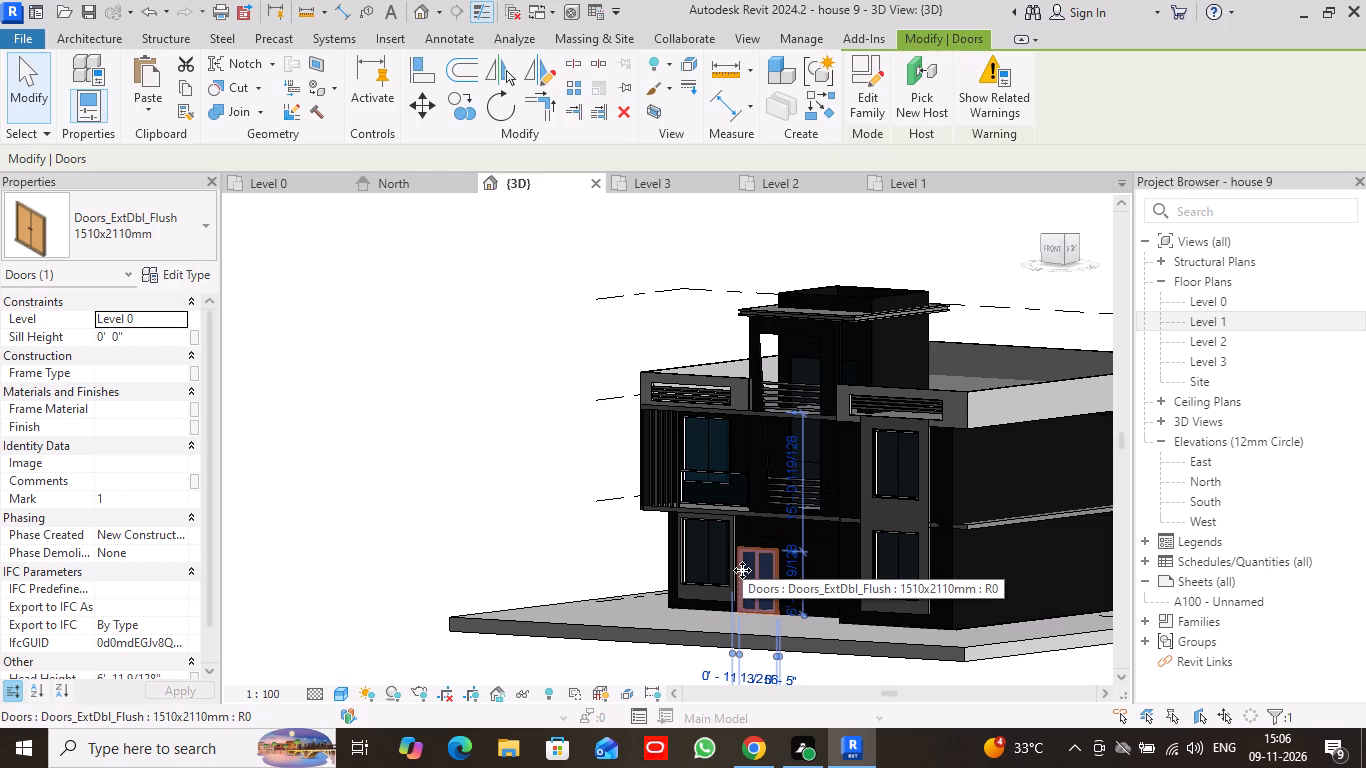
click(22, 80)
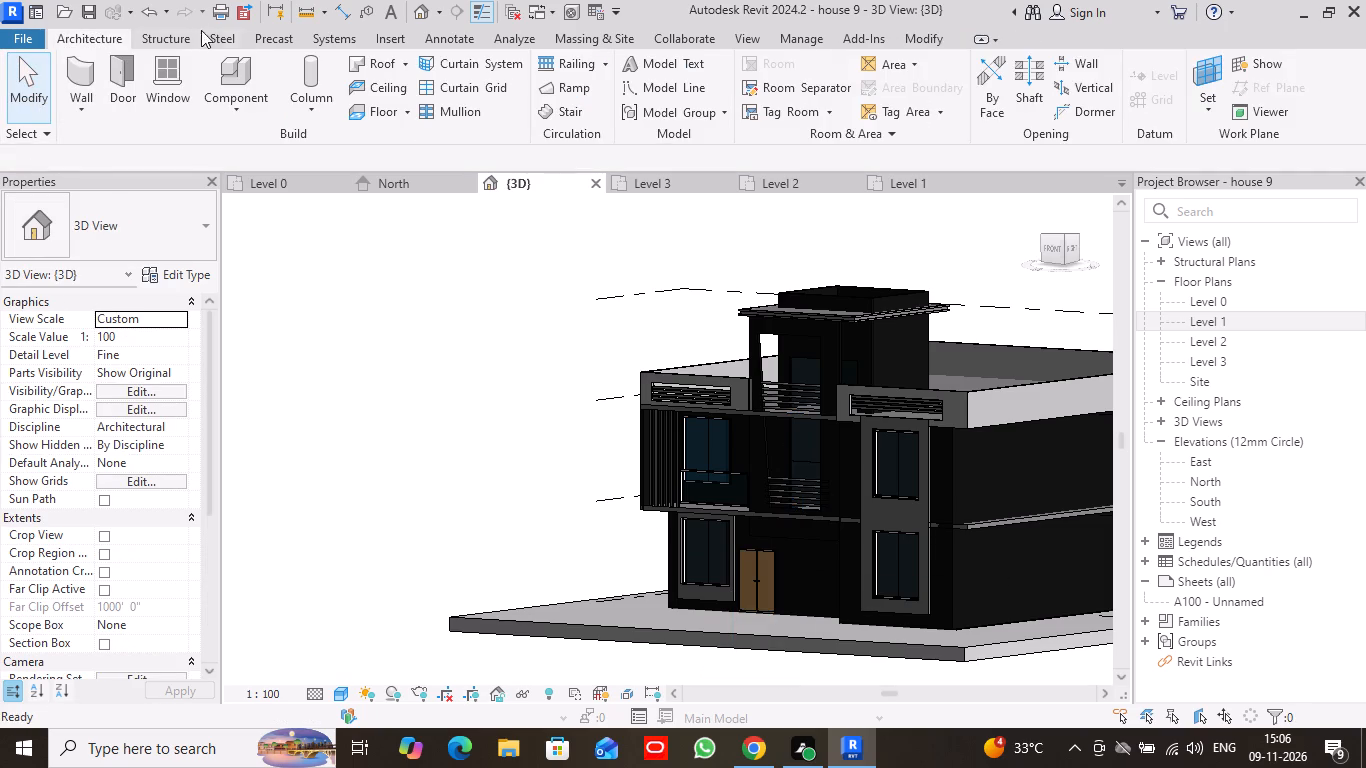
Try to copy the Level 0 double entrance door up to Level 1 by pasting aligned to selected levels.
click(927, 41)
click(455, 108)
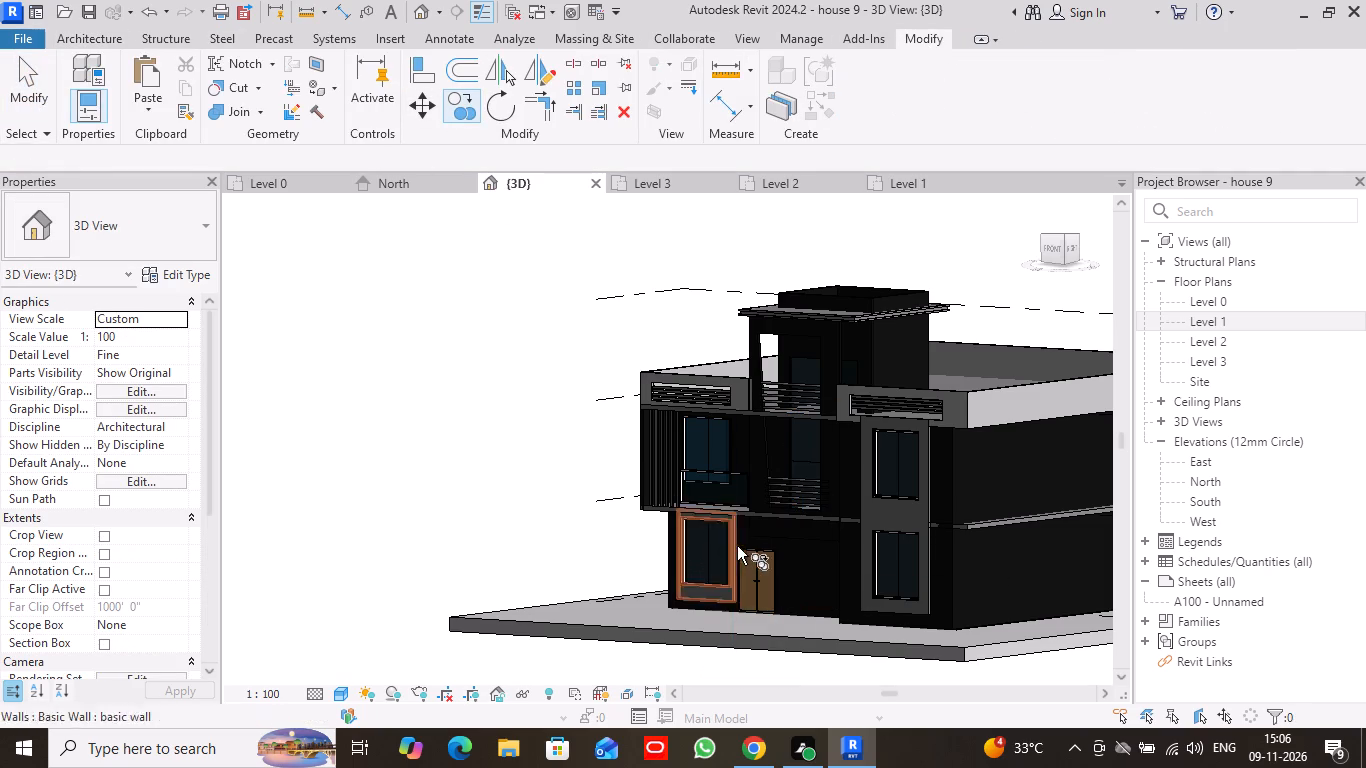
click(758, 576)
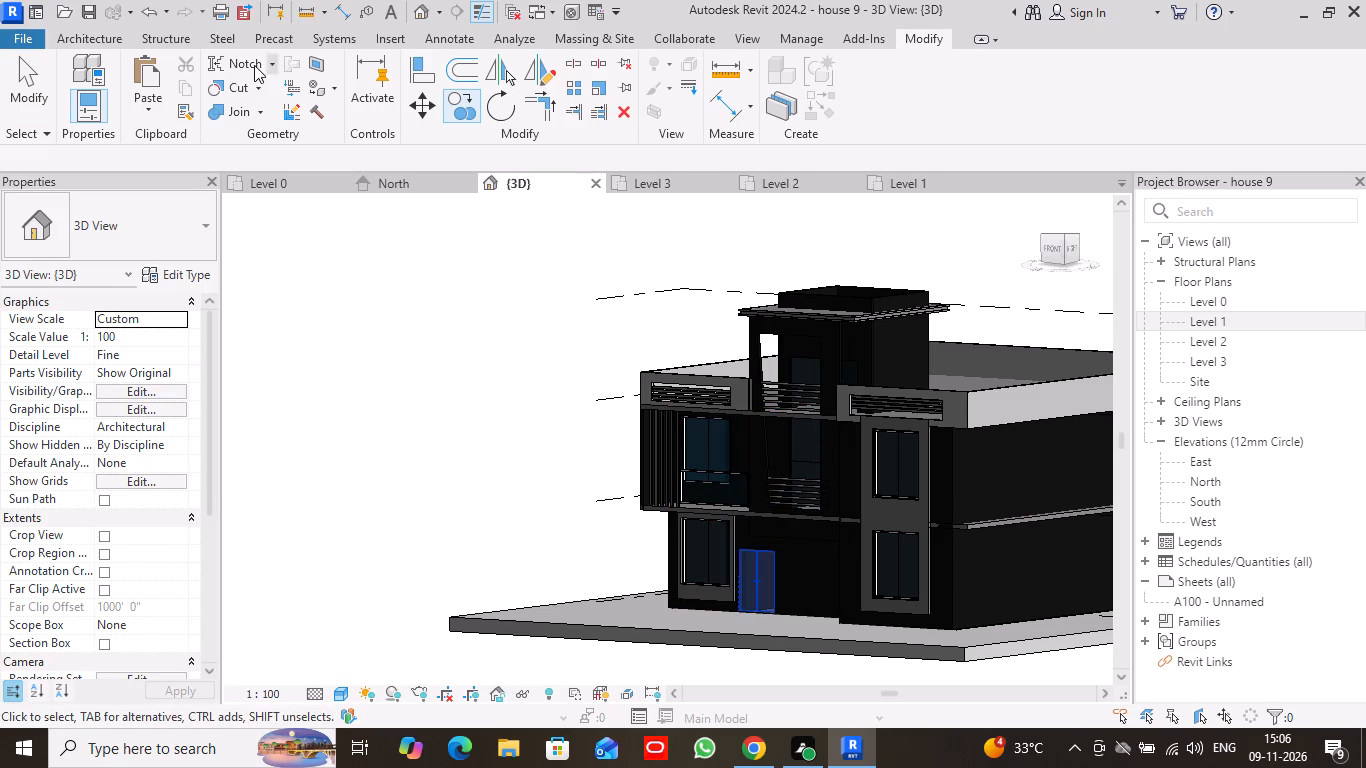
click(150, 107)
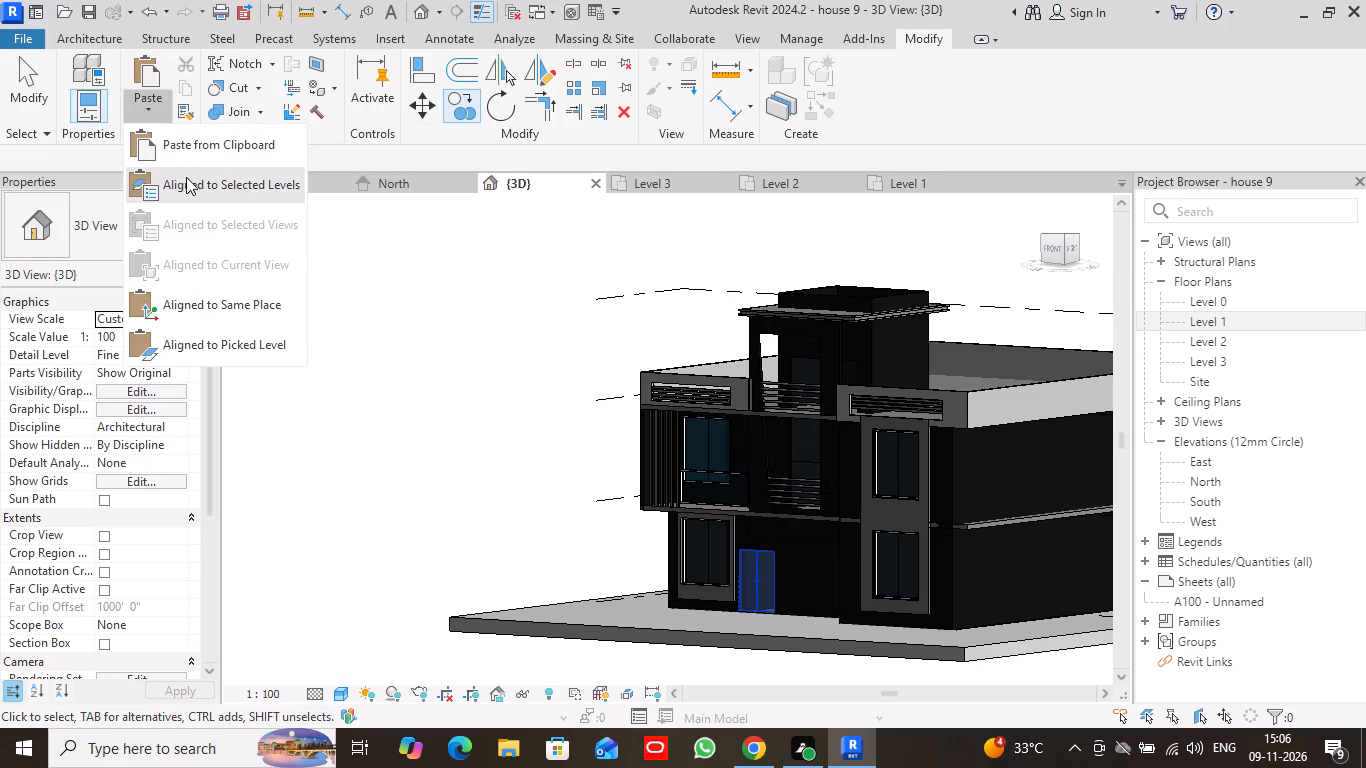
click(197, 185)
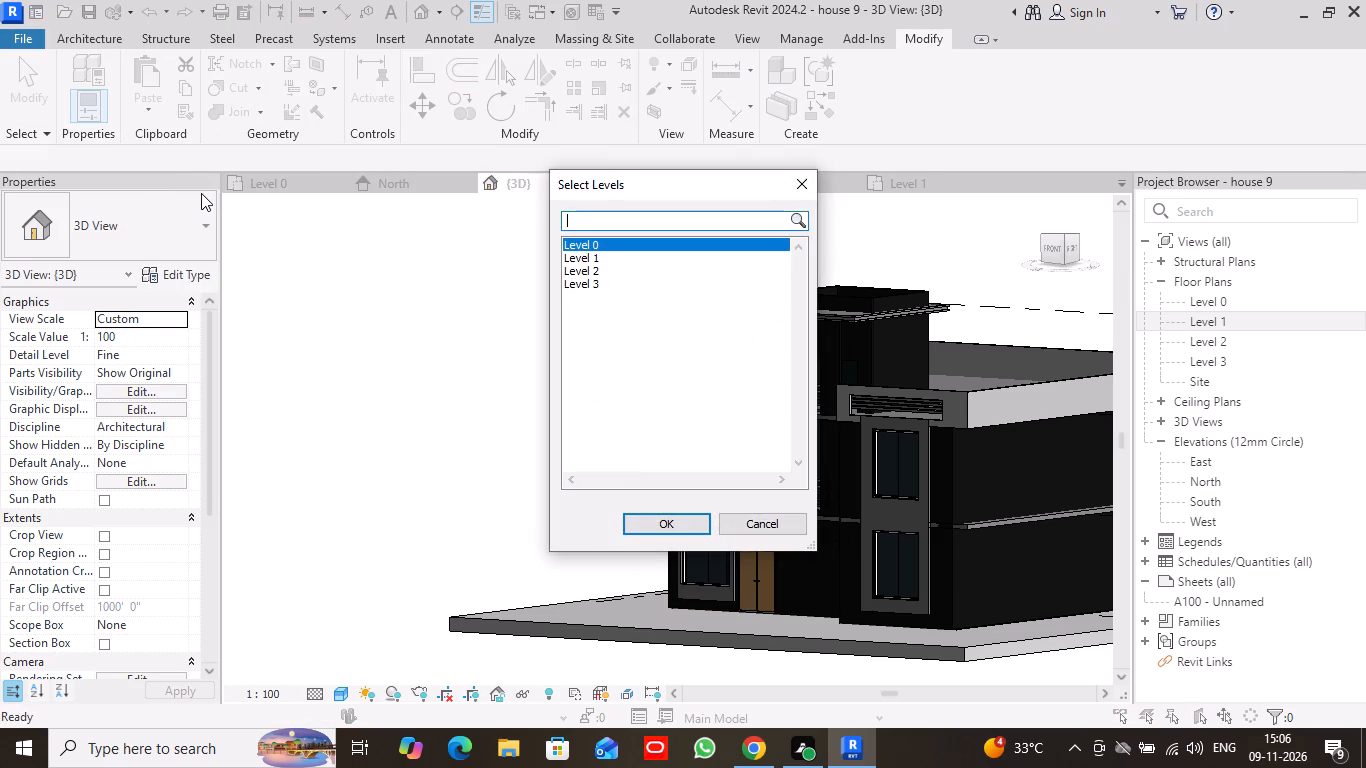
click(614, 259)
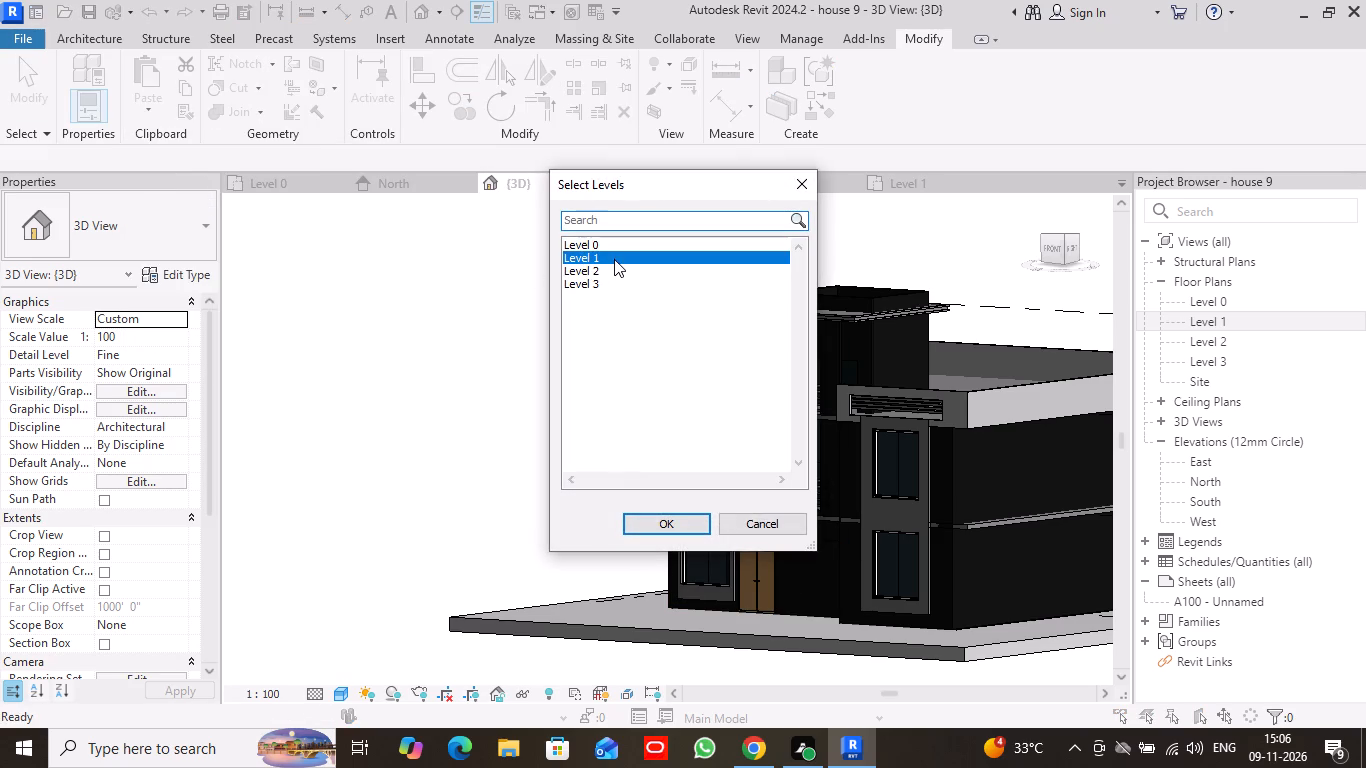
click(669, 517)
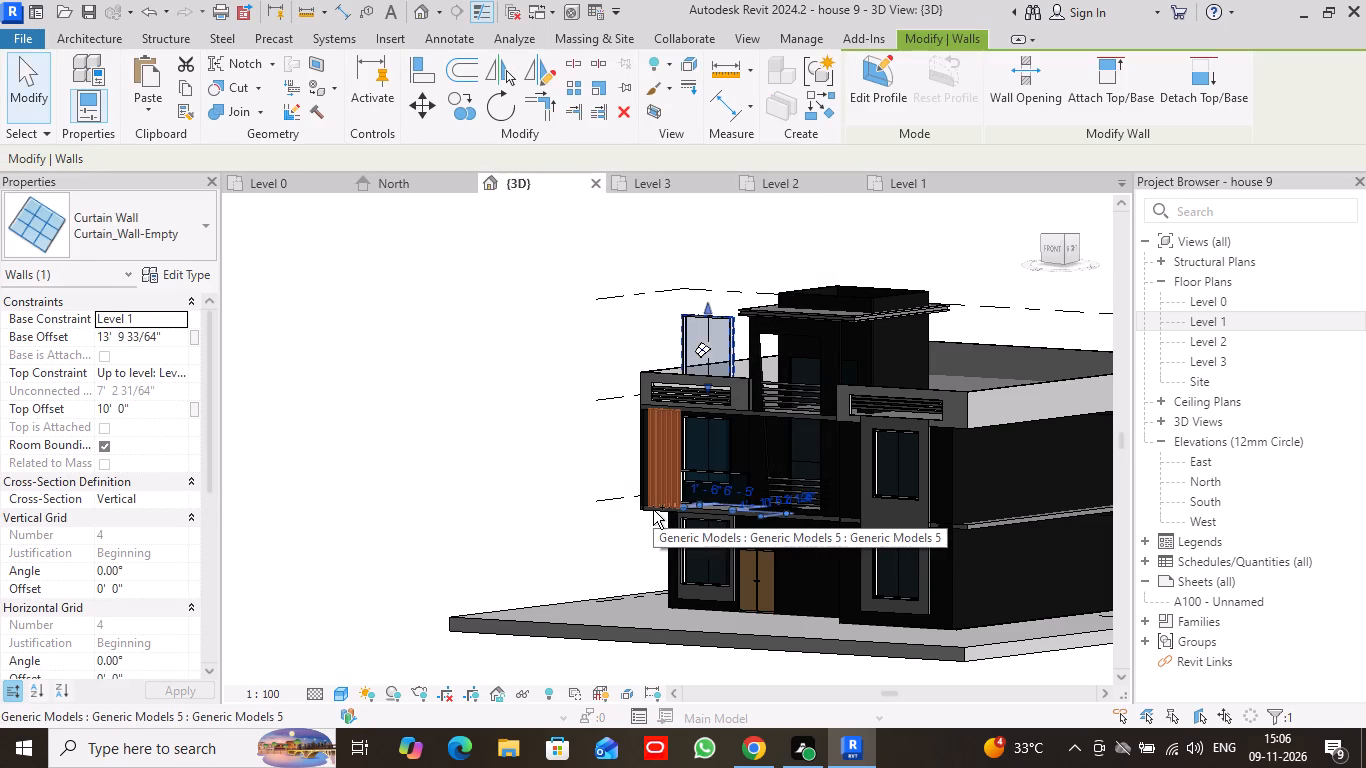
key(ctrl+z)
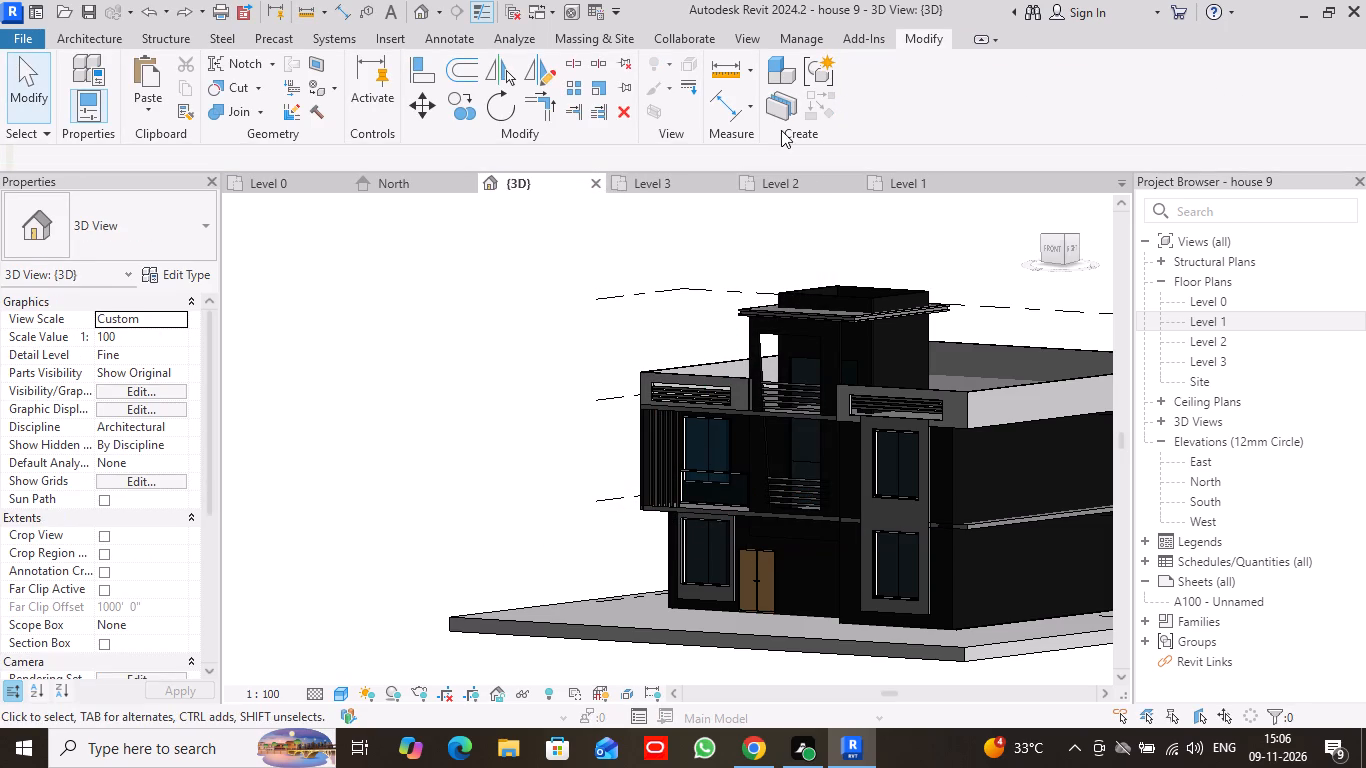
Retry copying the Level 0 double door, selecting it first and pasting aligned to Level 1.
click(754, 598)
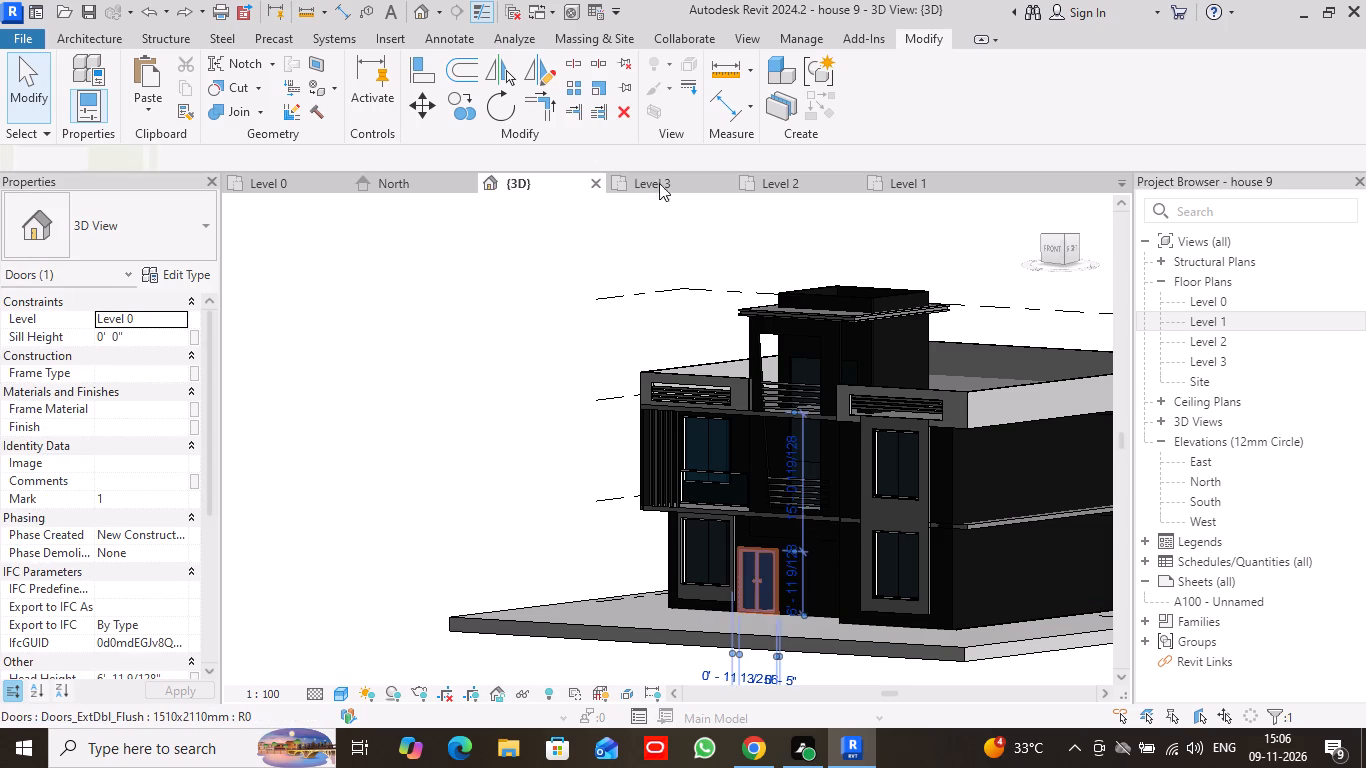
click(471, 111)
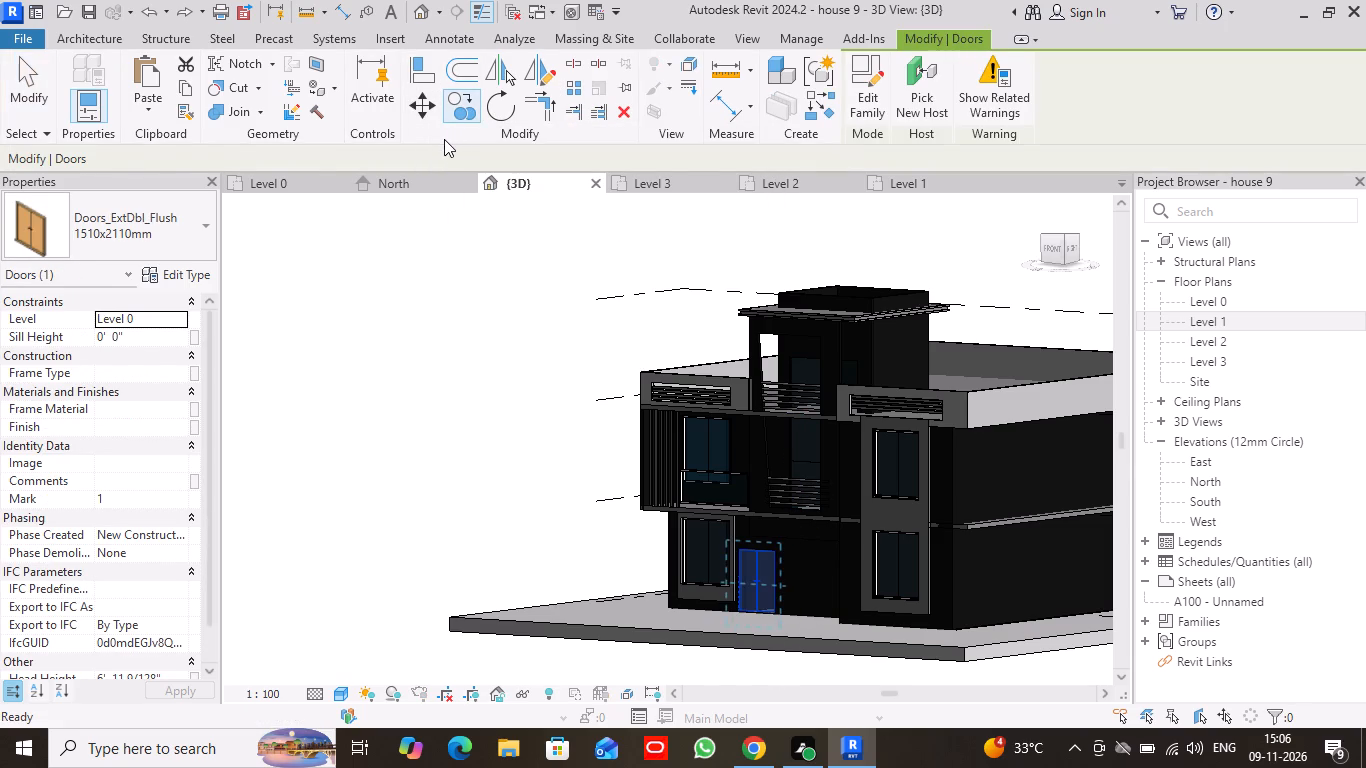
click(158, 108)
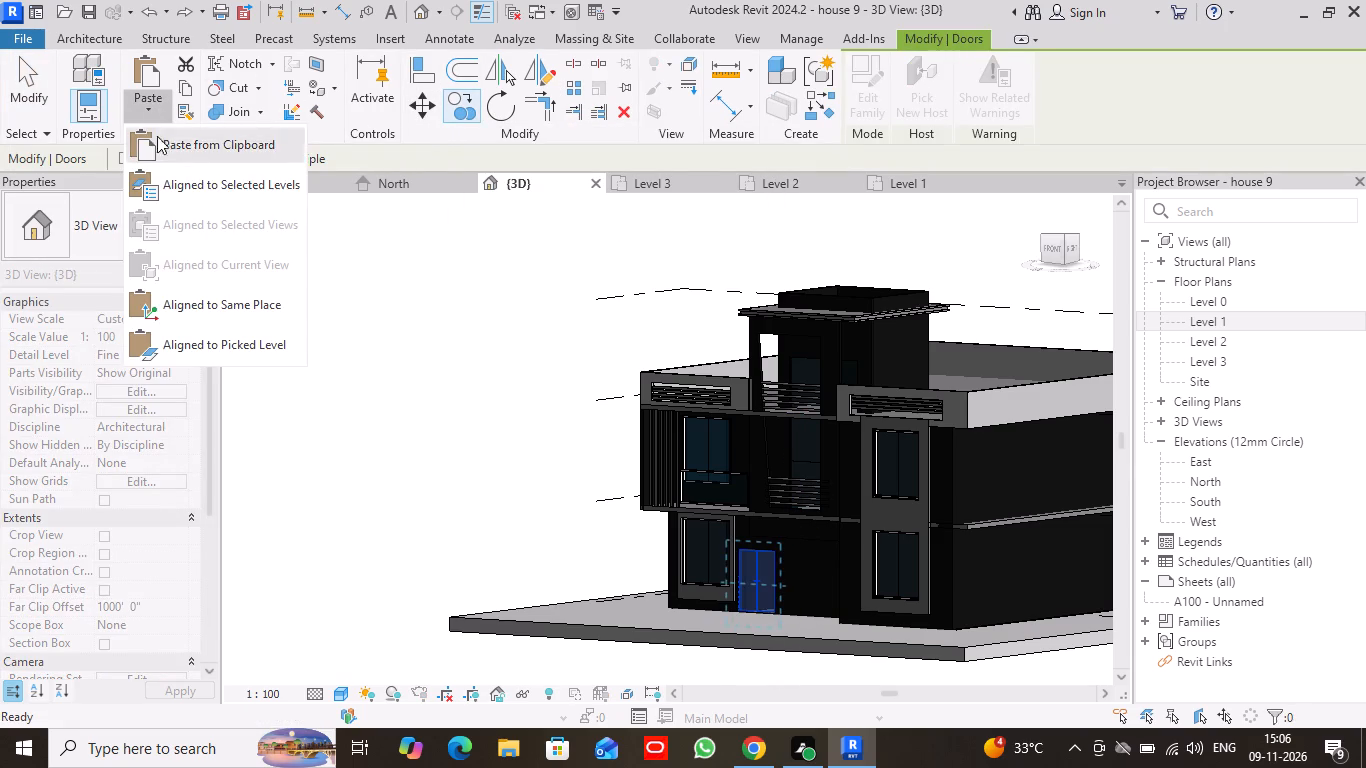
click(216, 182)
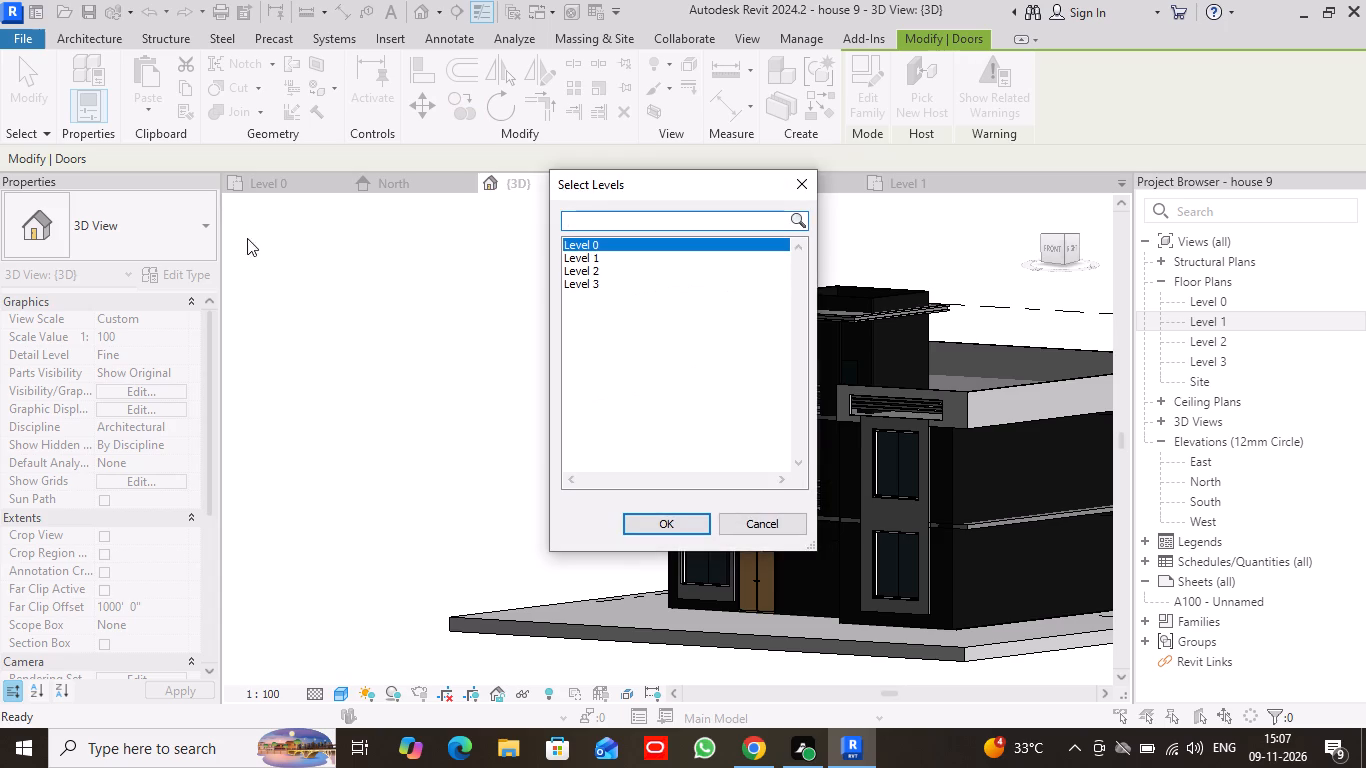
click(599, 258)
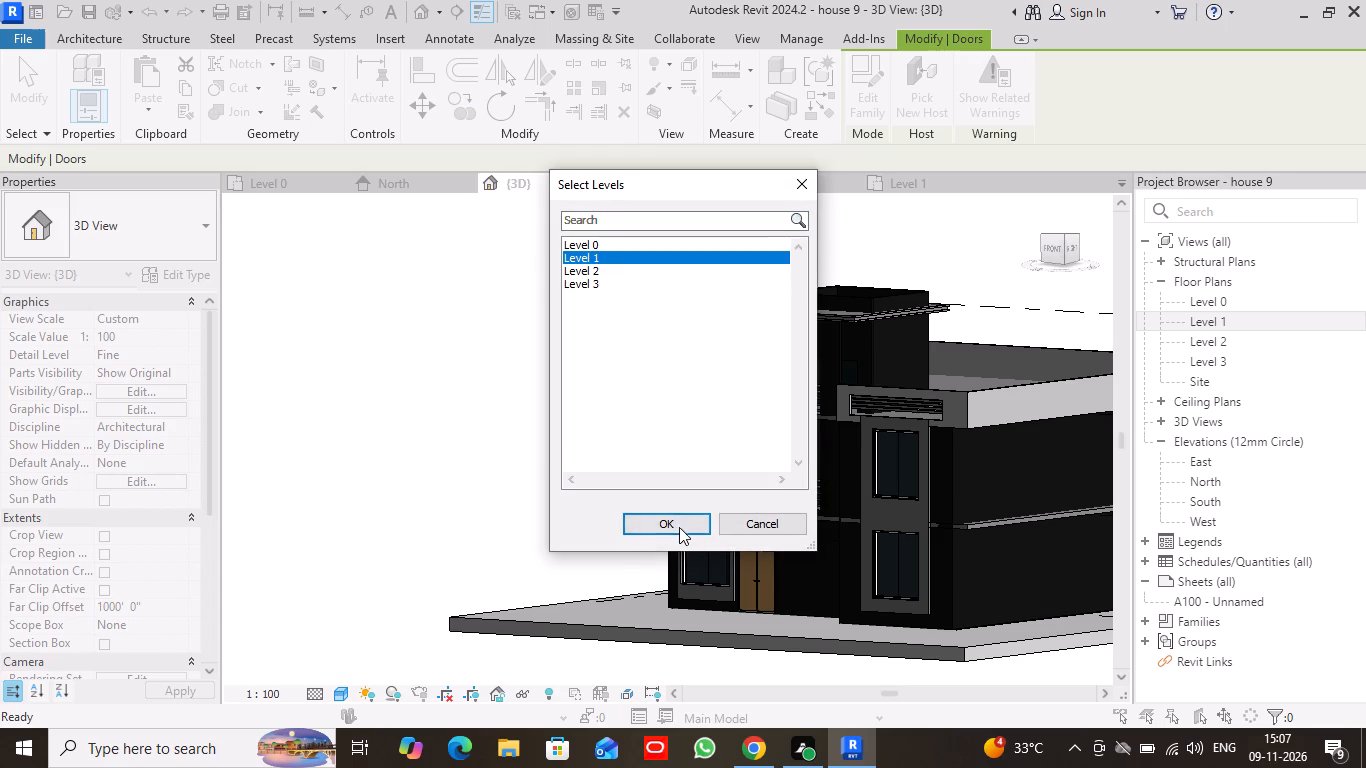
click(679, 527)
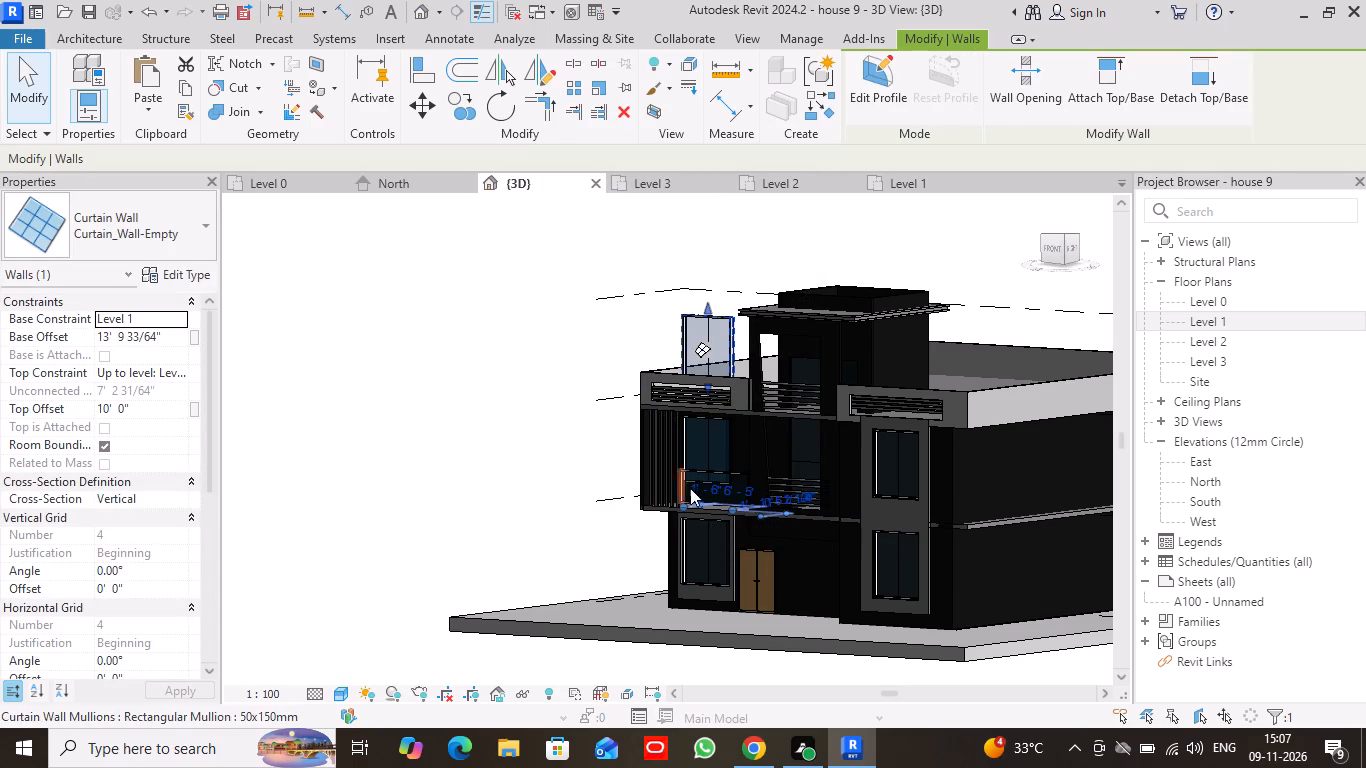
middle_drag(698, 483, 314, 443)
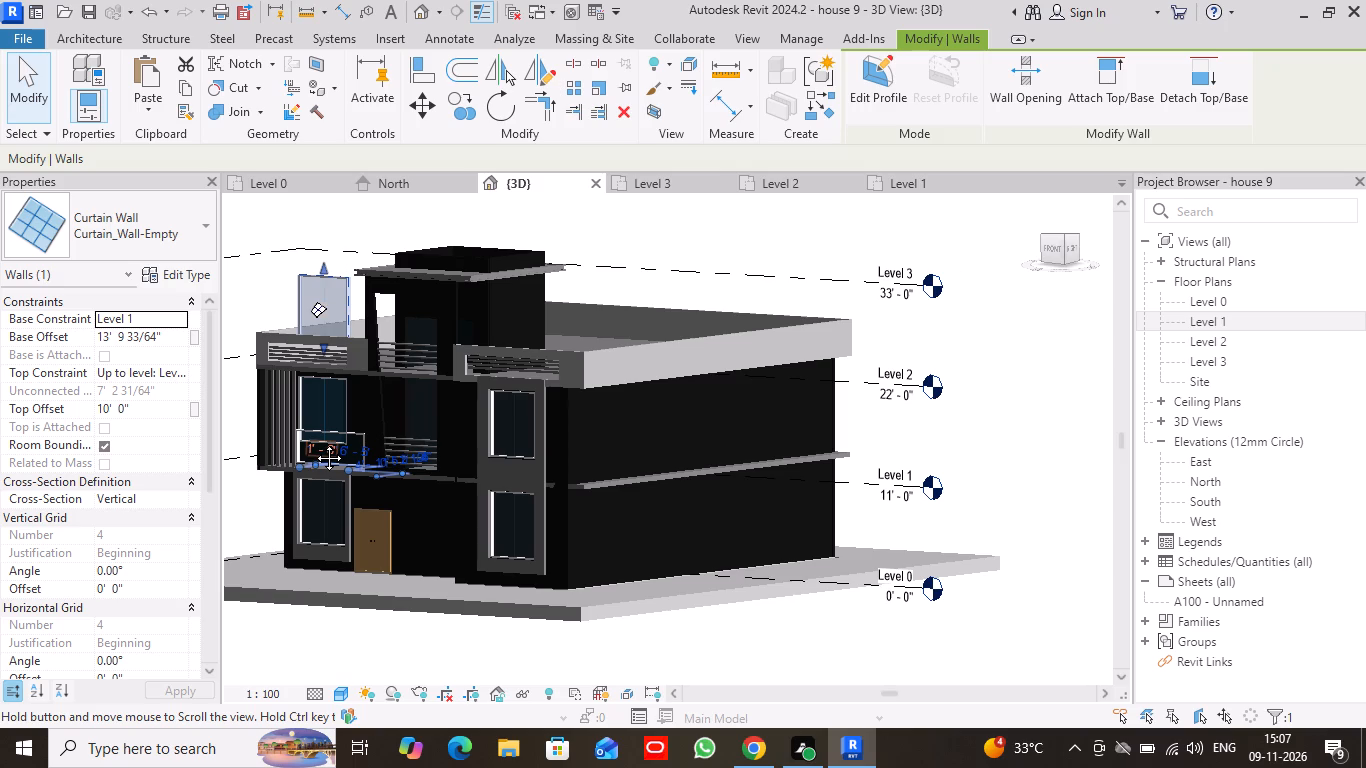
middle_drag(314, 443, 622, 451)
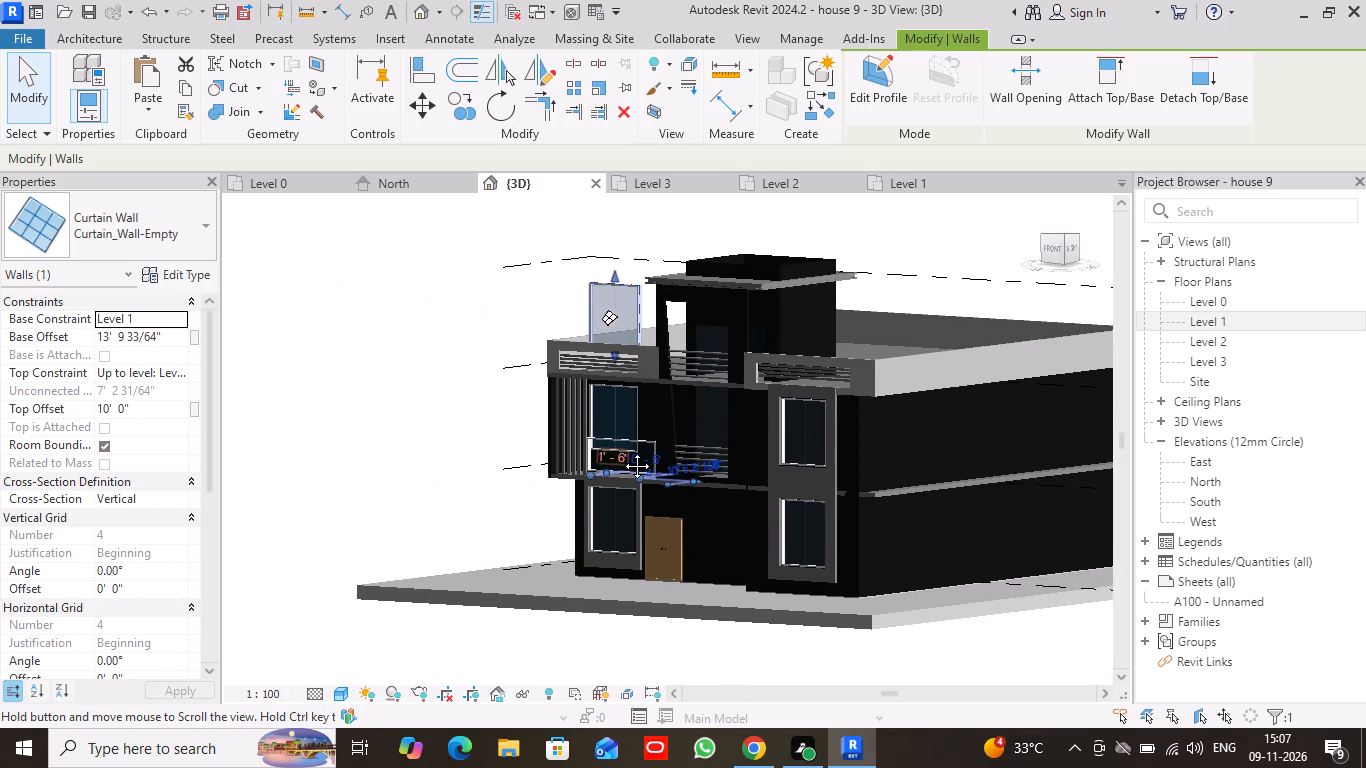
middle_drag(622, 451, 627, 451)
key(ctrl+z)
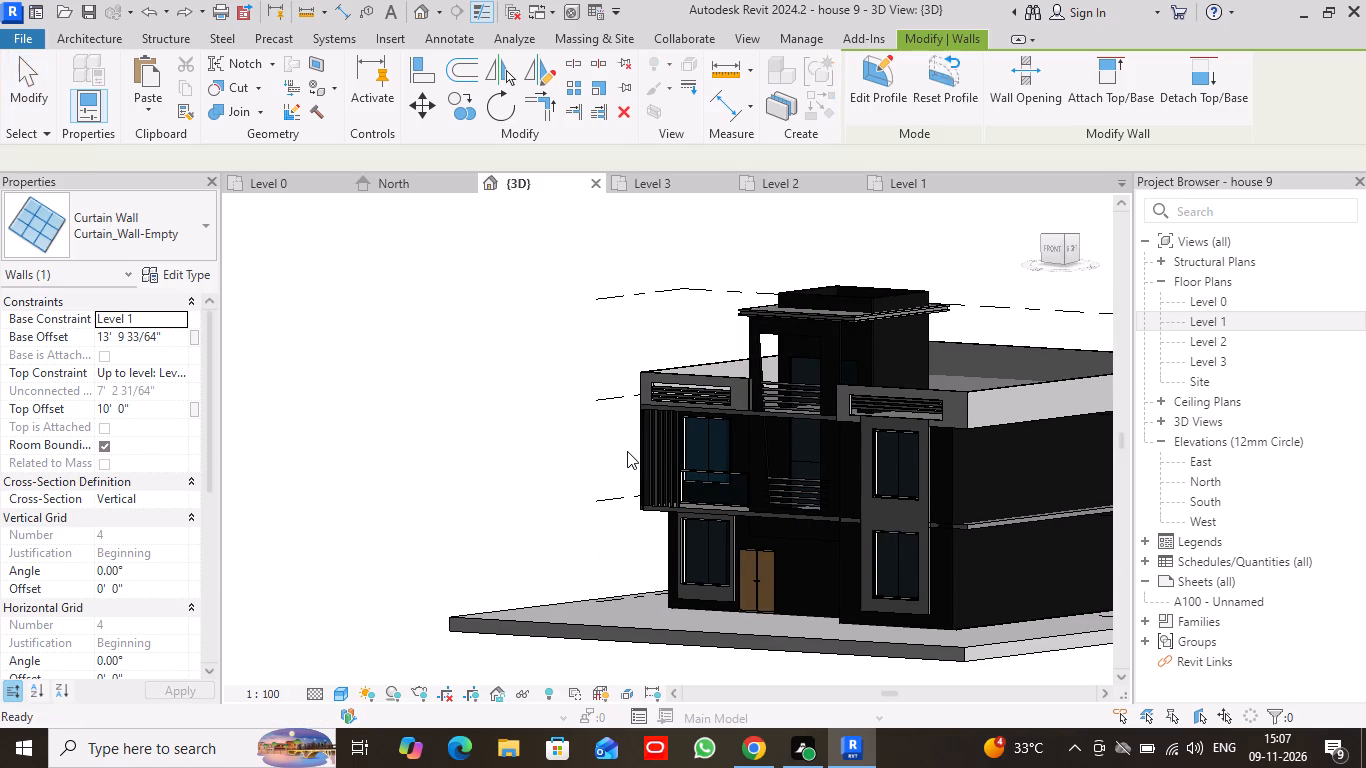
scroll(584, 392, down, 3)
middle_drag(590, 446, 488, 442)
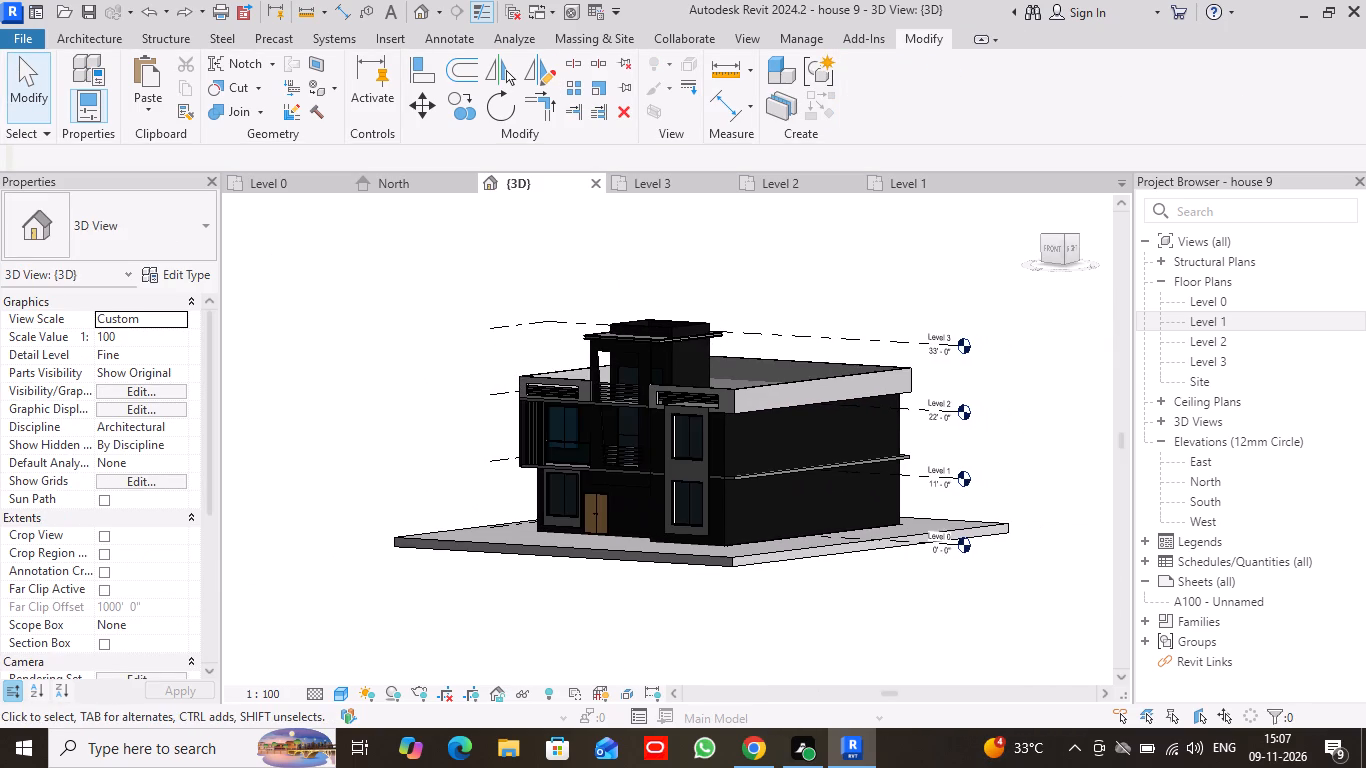
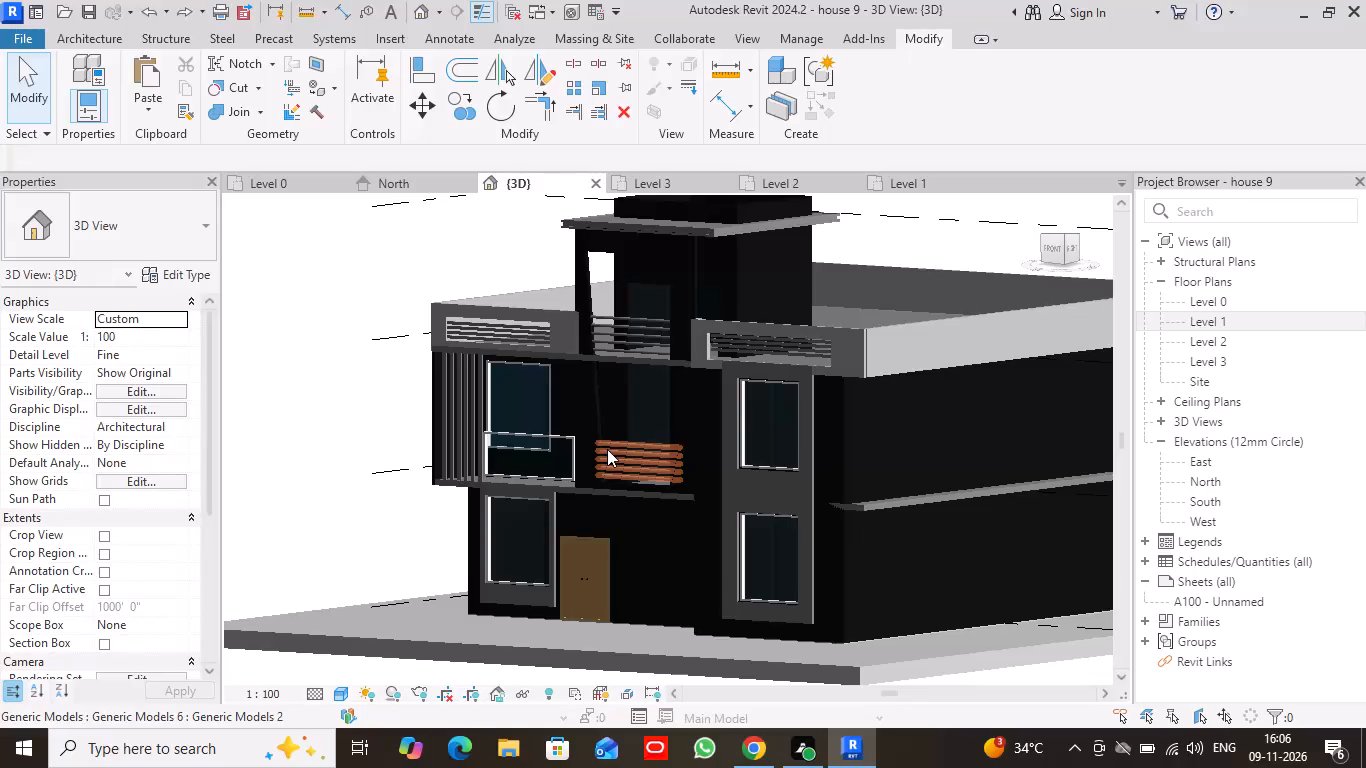
Examine the house from several 3D angles and in the straight front view, checking the facade openings, bars and entrance door.
scroll(1006, 495, down, 4)
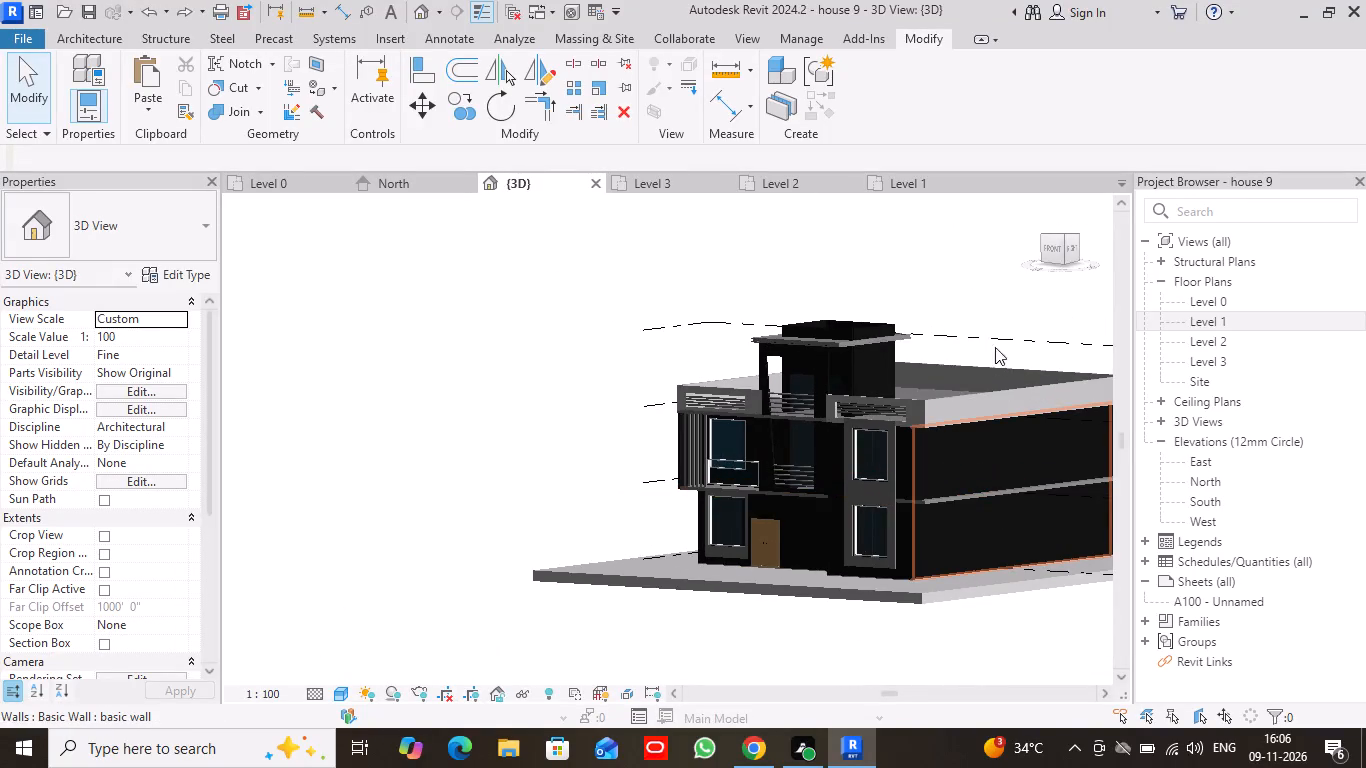
middle_drag(843, 283, 630, 253)
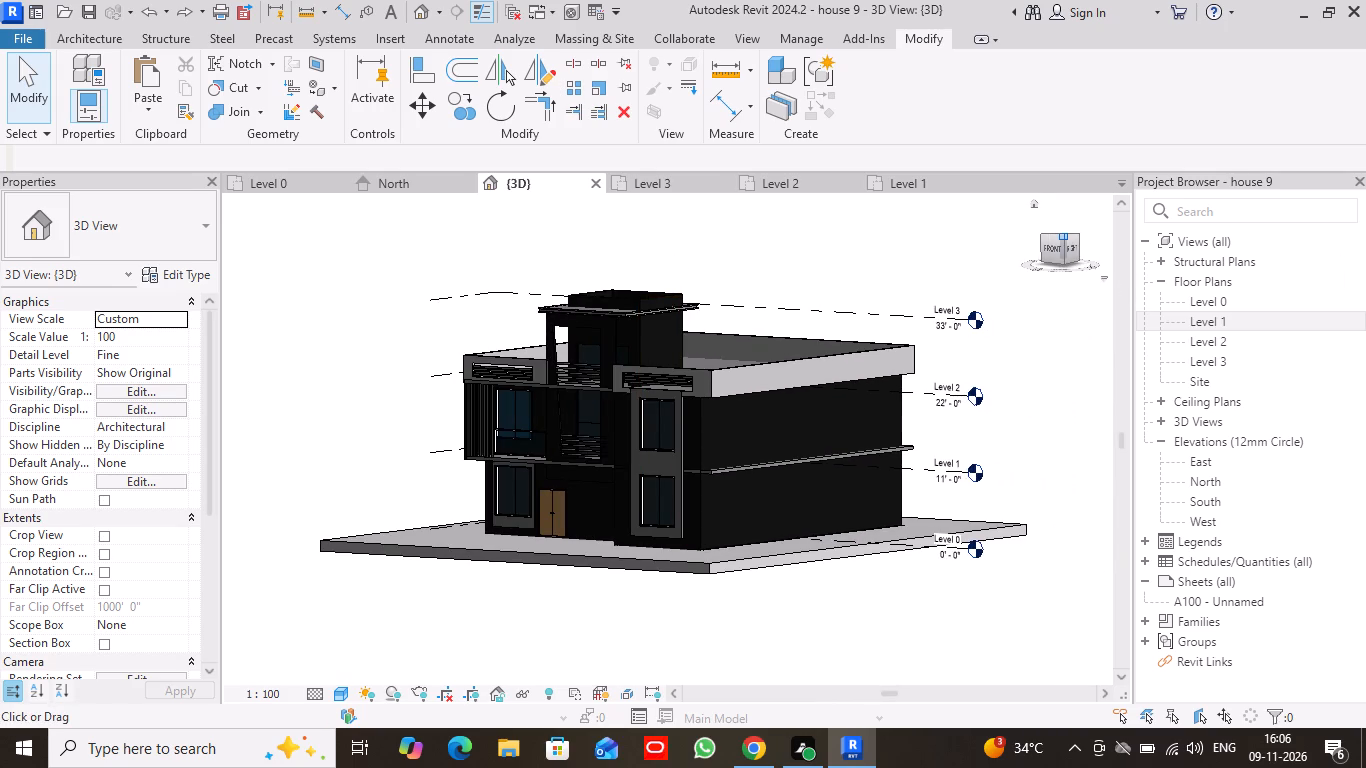
drag(1056, 238, 1053, 273)
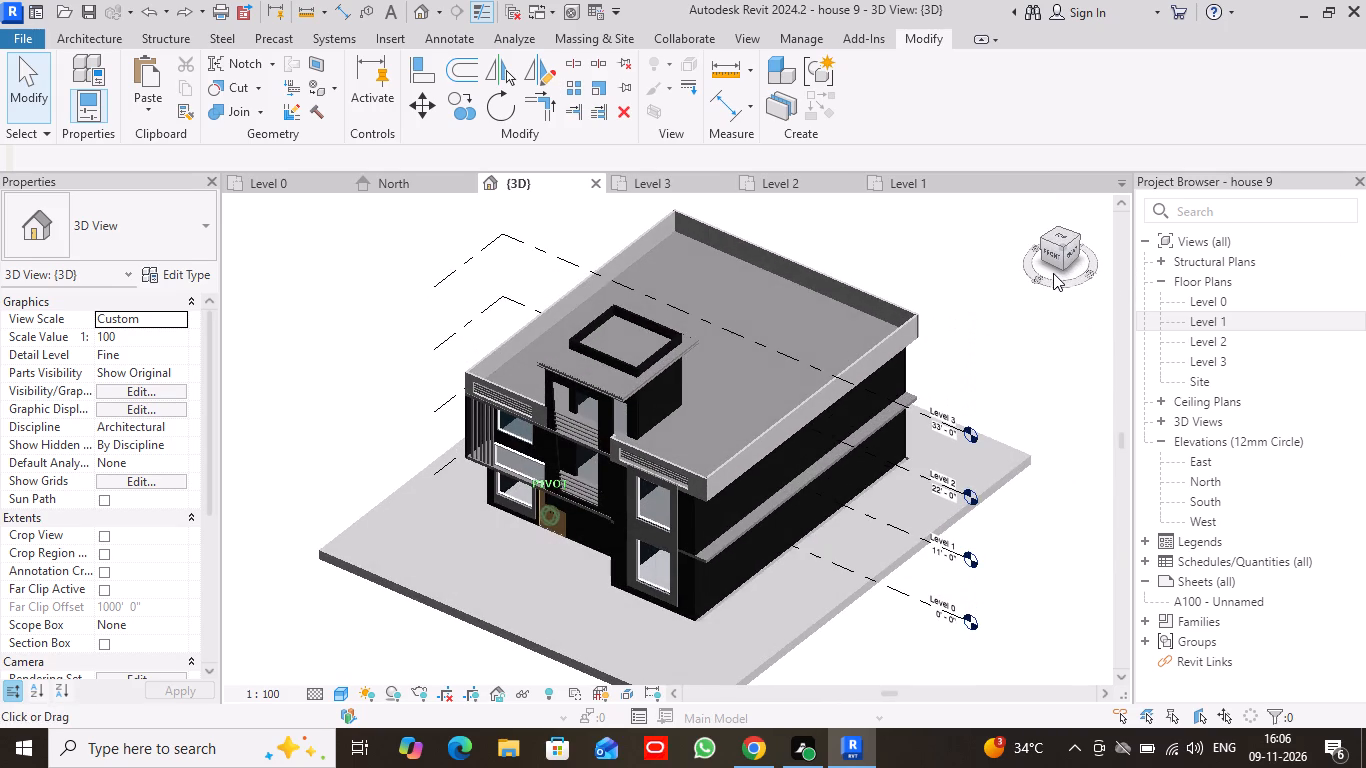
drag(1053, 273, 1034, 216)
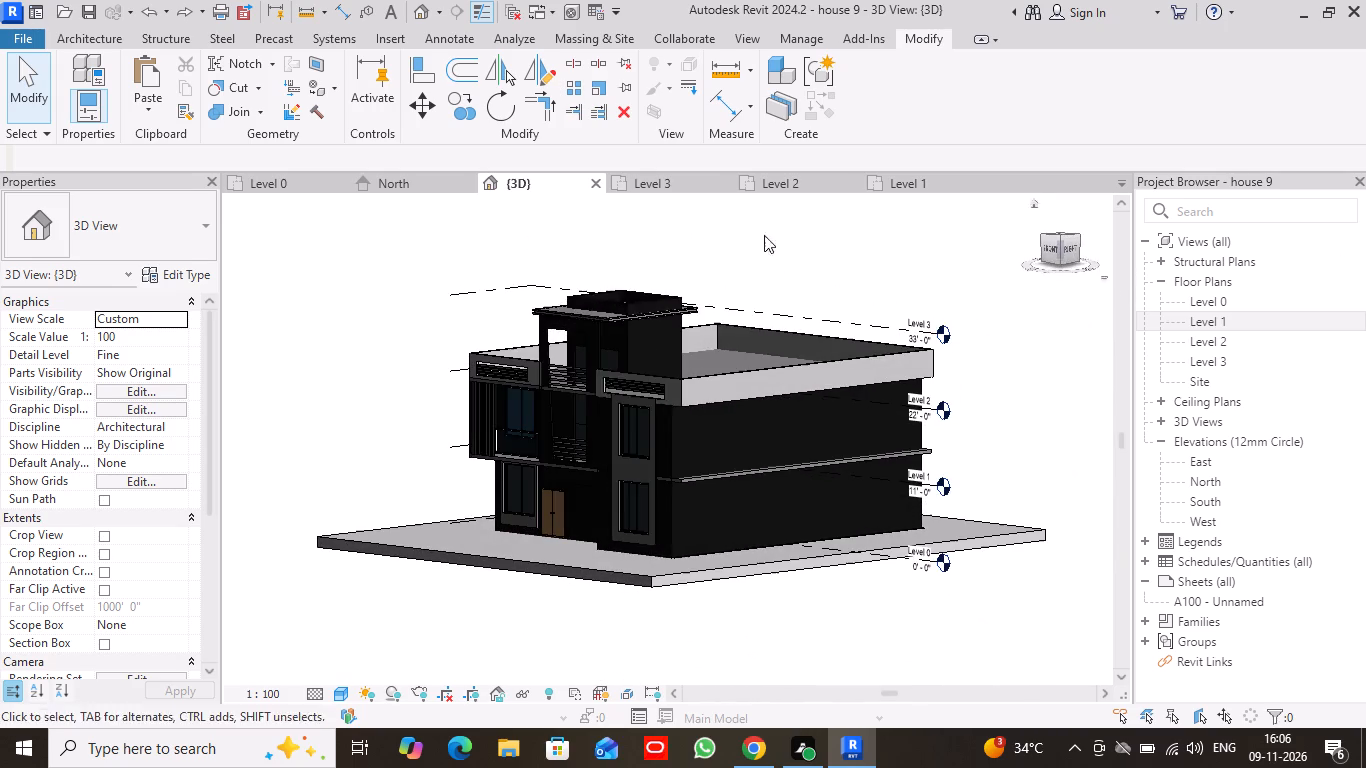
scroll(577, 397, up, 9)
scroll(610, 381, down, 5)
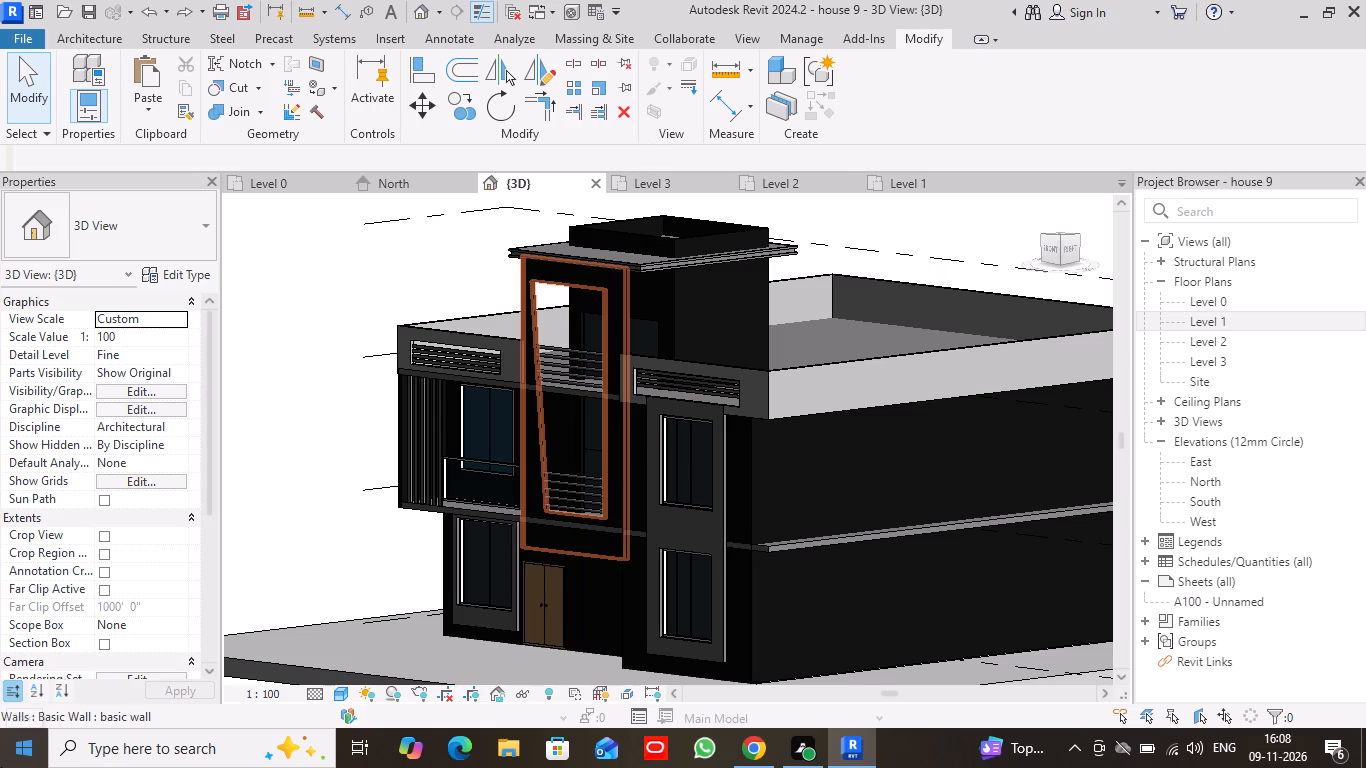
scroll(0, 617, down, 2)
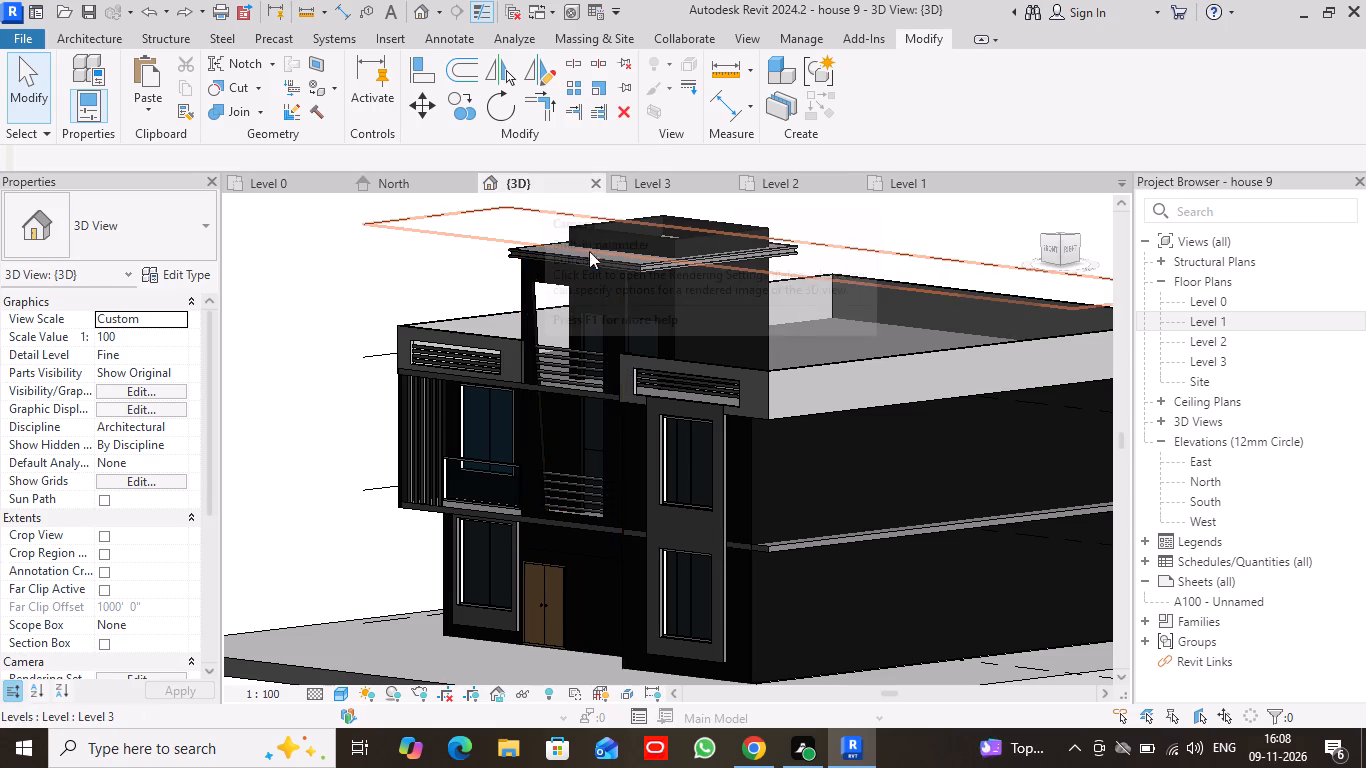
scroll(741, 443, down, 6)
middle_drag(884, 353, 876, 329)
scroll(882, 335, up, 1)
middle_drag(876, 329, 822, 292)
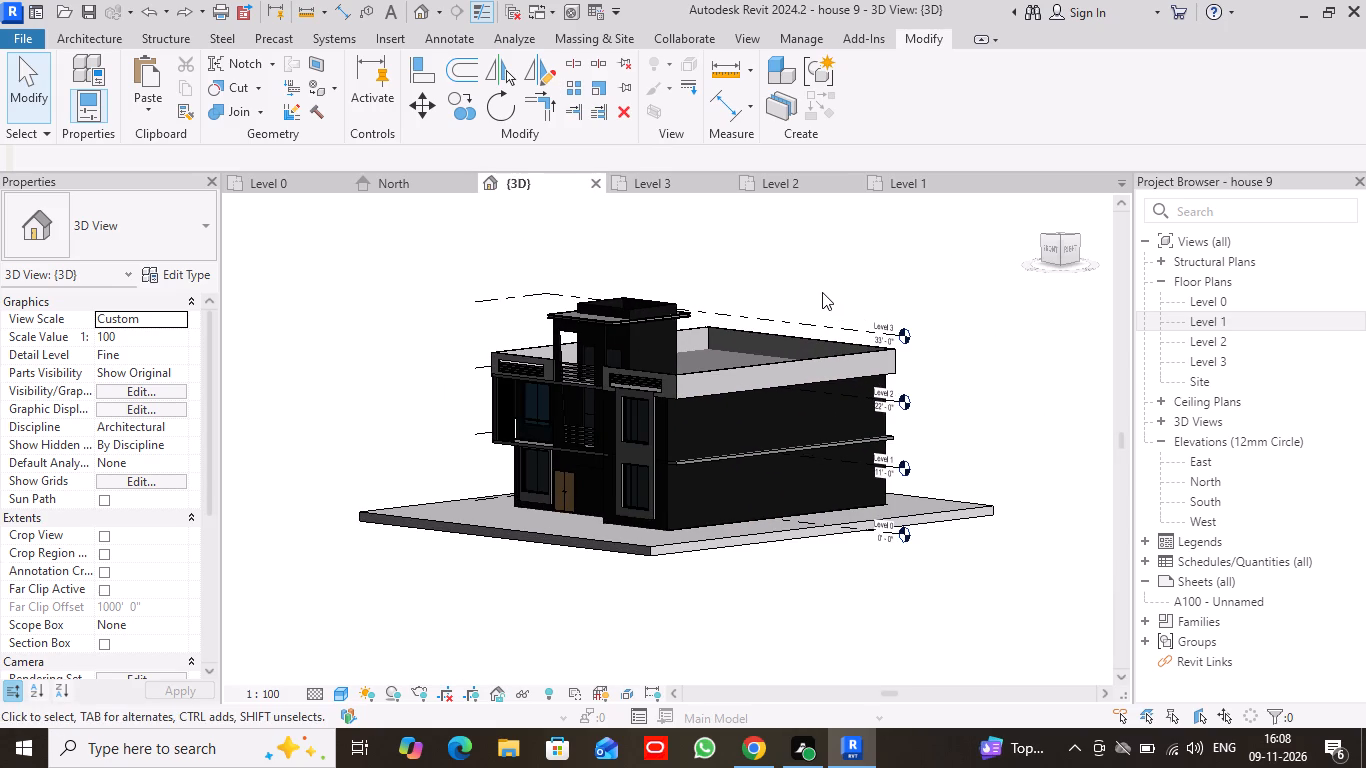
scroll(822, 292, down, 2)
scroll(785, 250, up, 1)
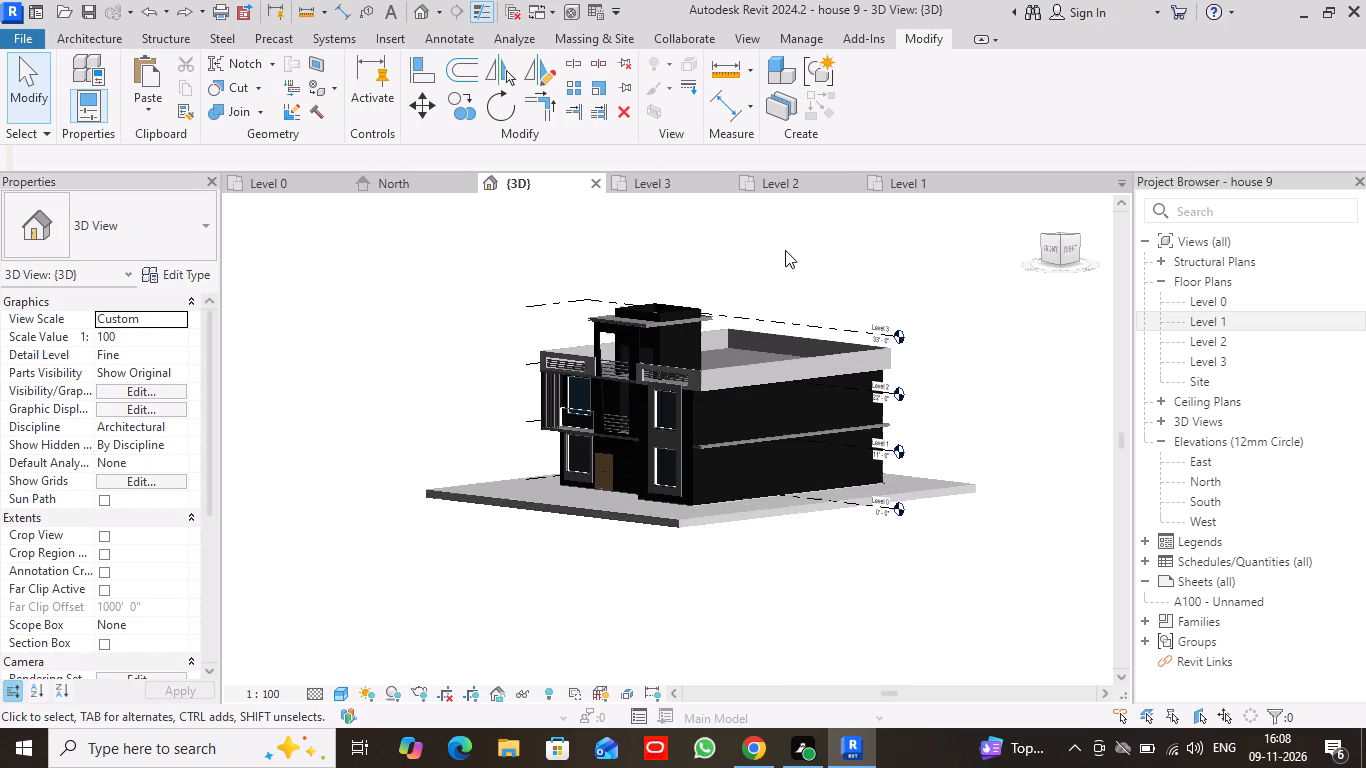
scroll(785, 250, up, 1)
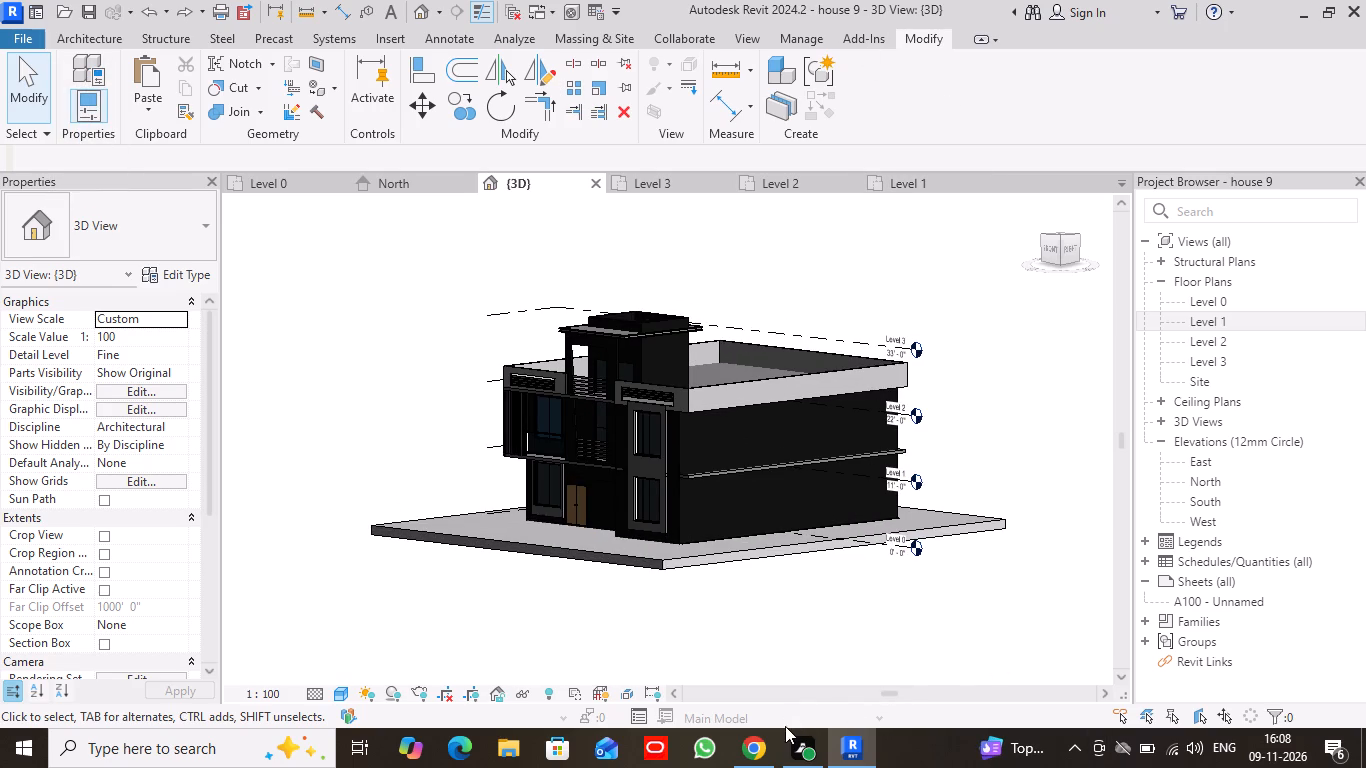
scroll(1035, 410, up, 2)
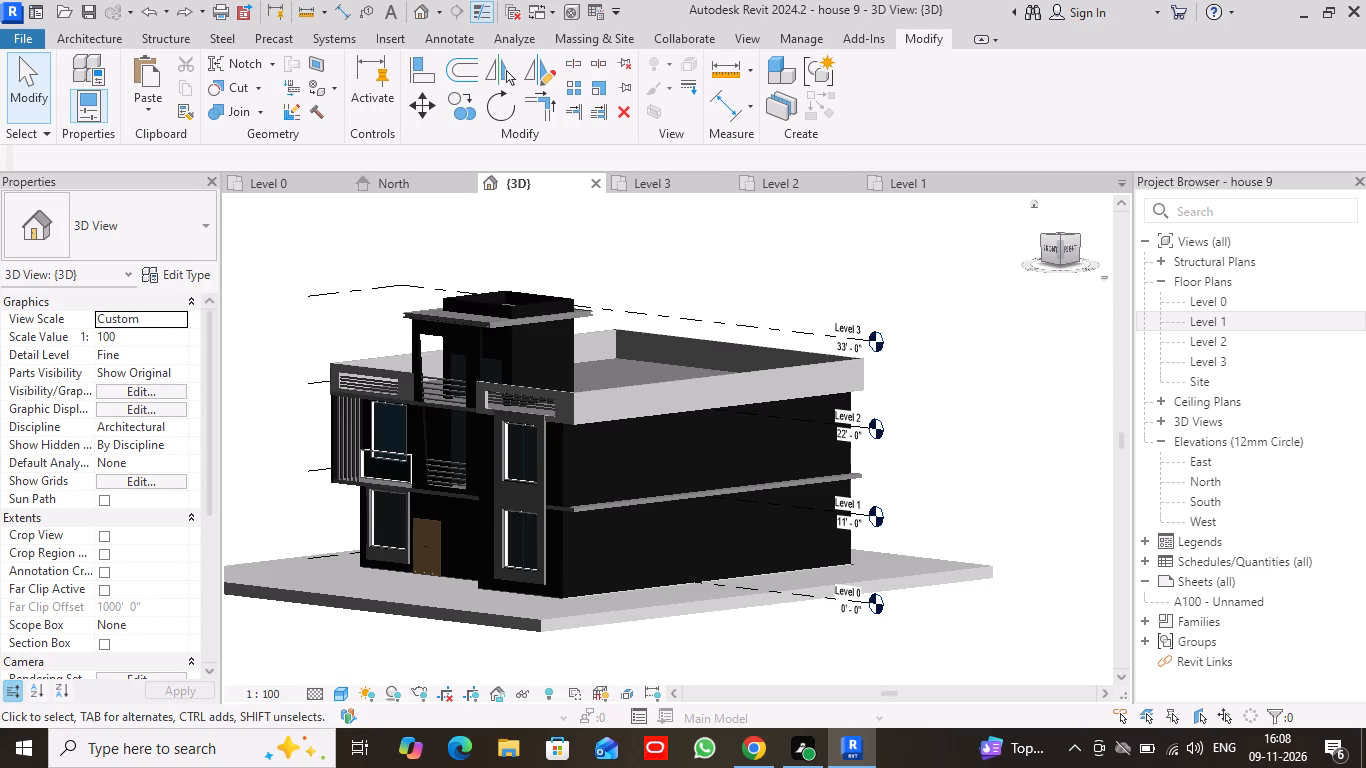
scroll(1065, 266, down, 1)
drag(1044, 246, 1065, 260)
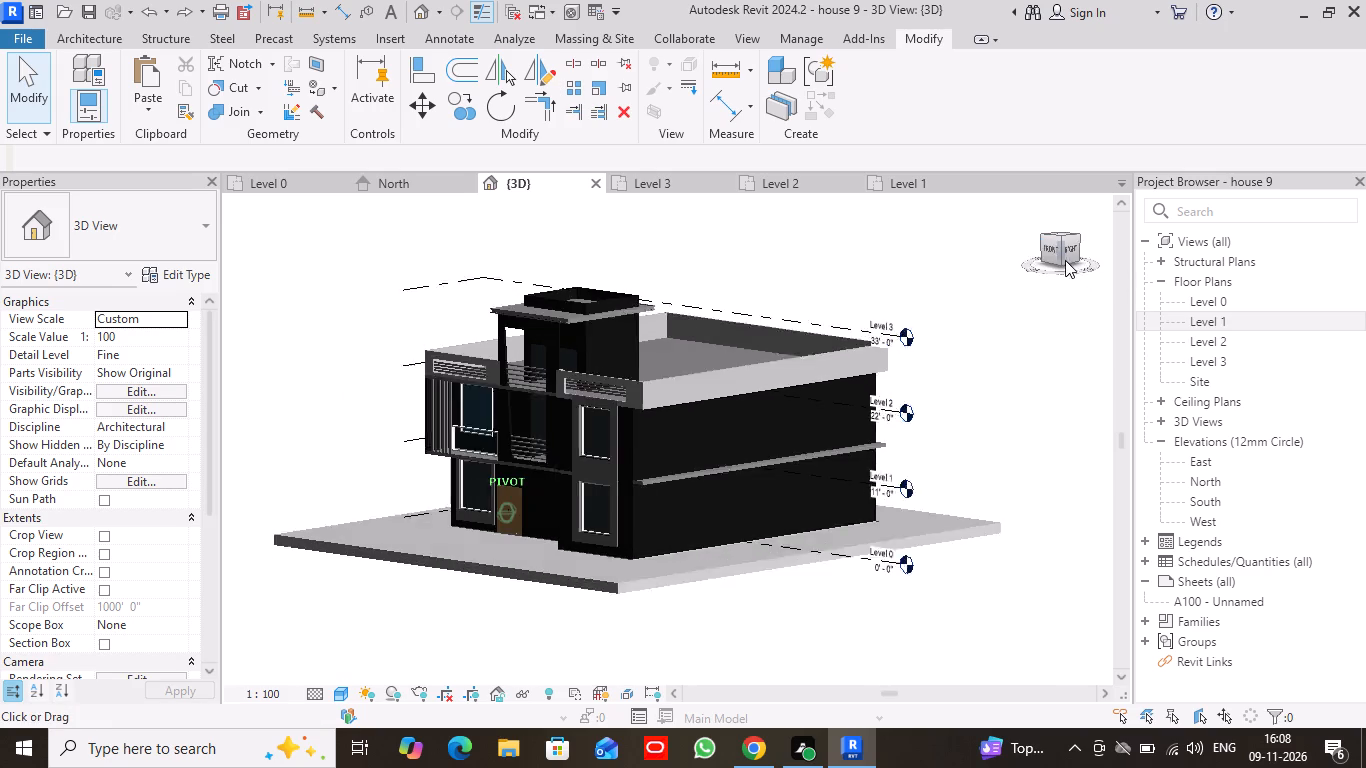
drag(1065, 260, 1092, 262)
scroll(519, 540, up, 2)
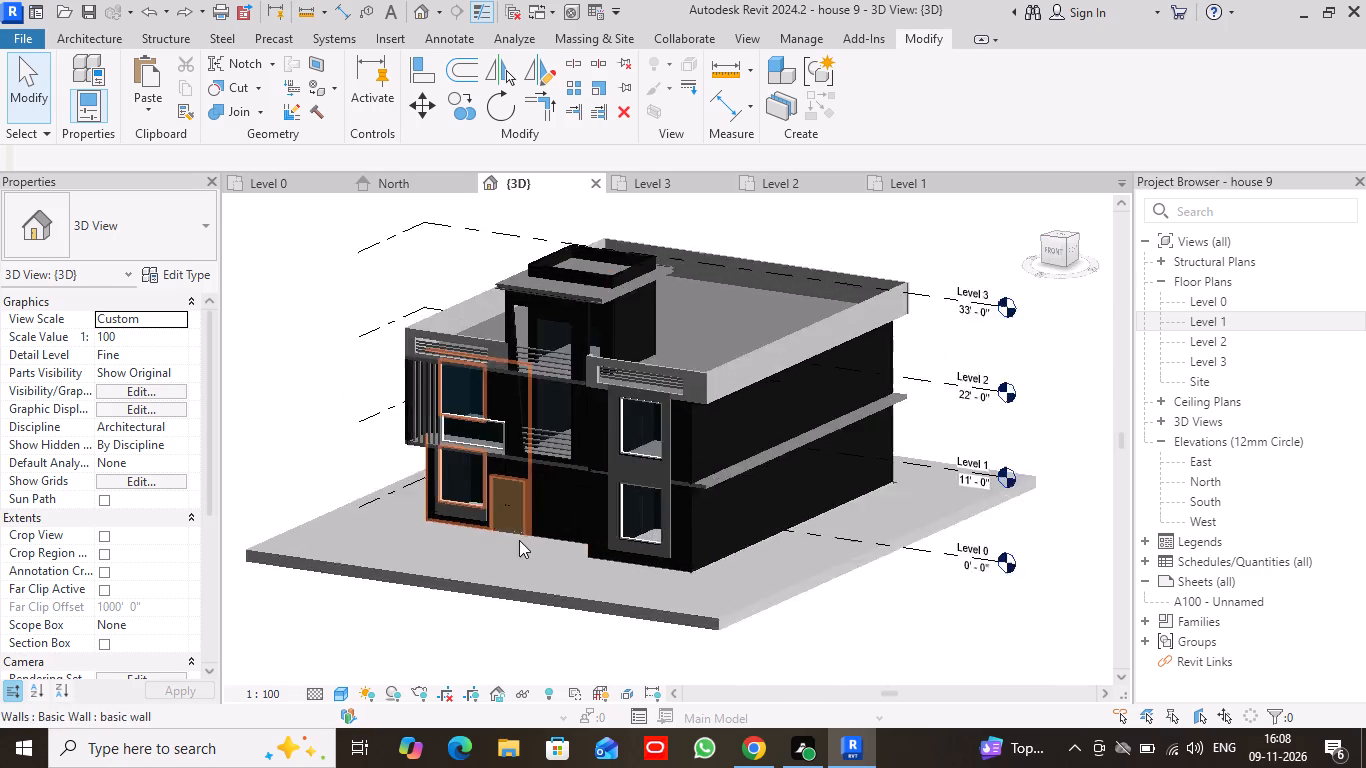
scroll(519, 540, up, 6)
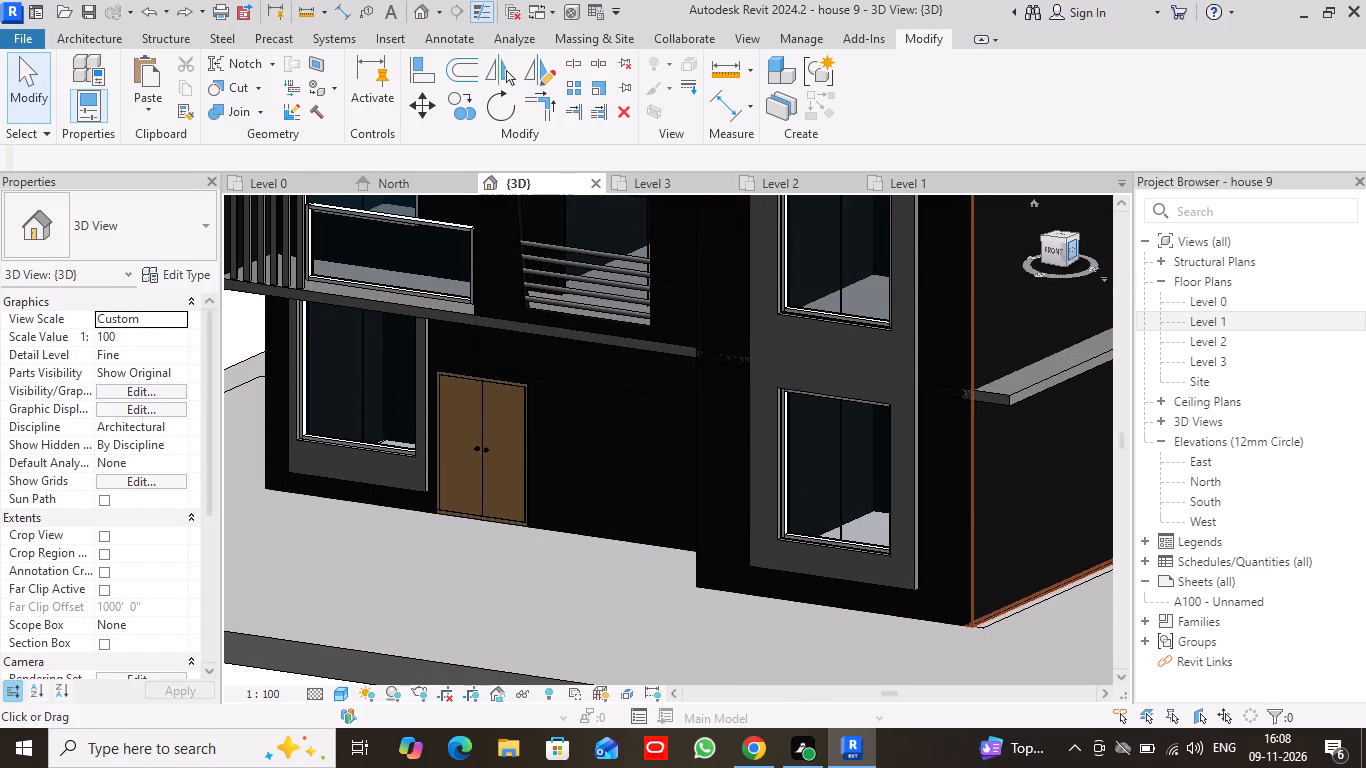
click(1053, 249)
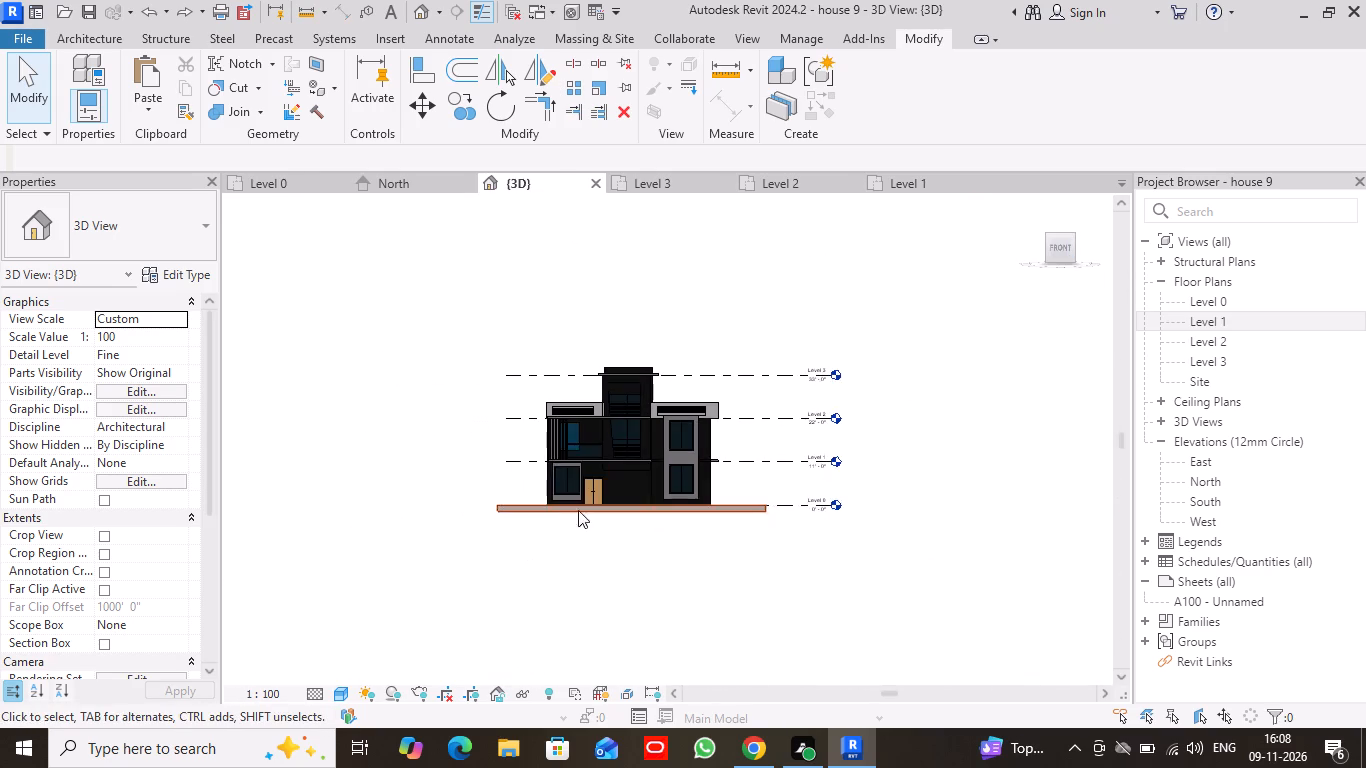
scroll(581, 495, up, 8)
middle_drag(723, 416, 693, 508)
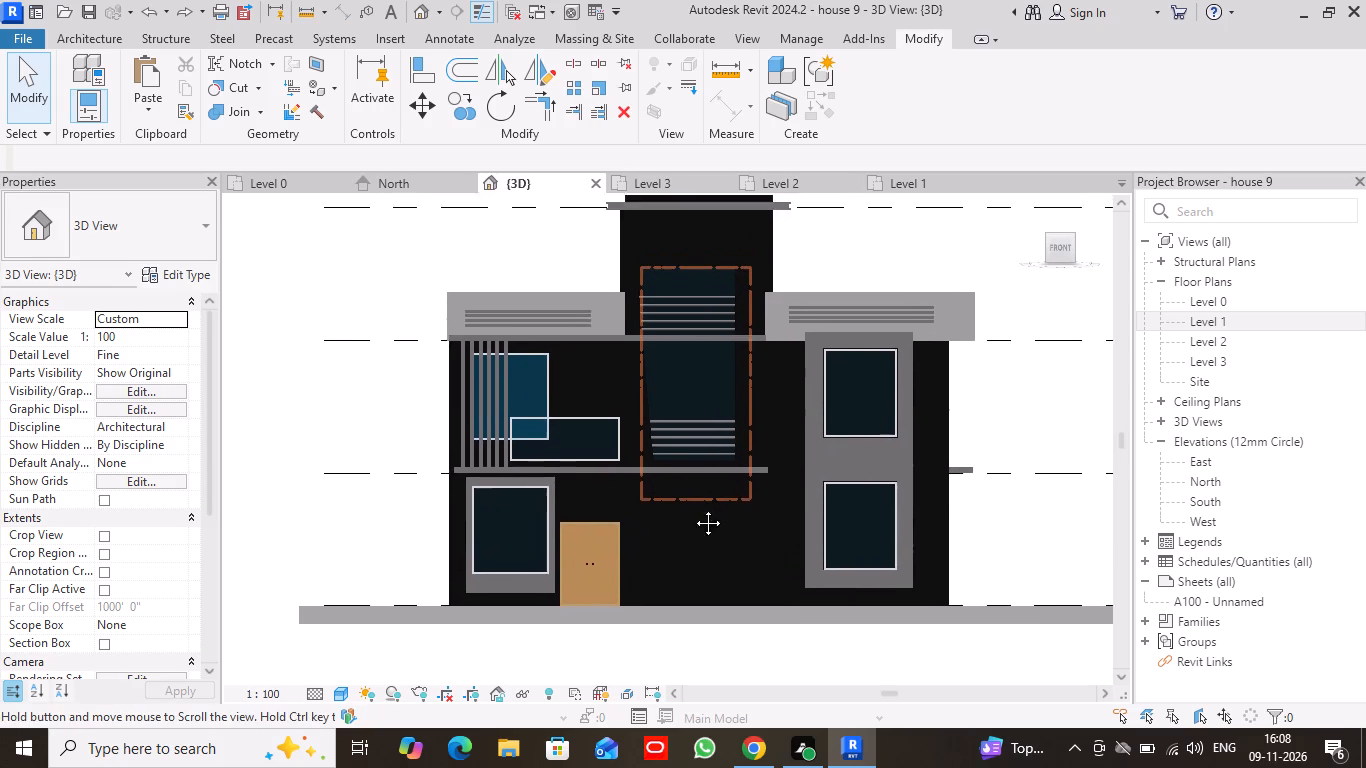
middle_drag(693, 508, 683, 546)
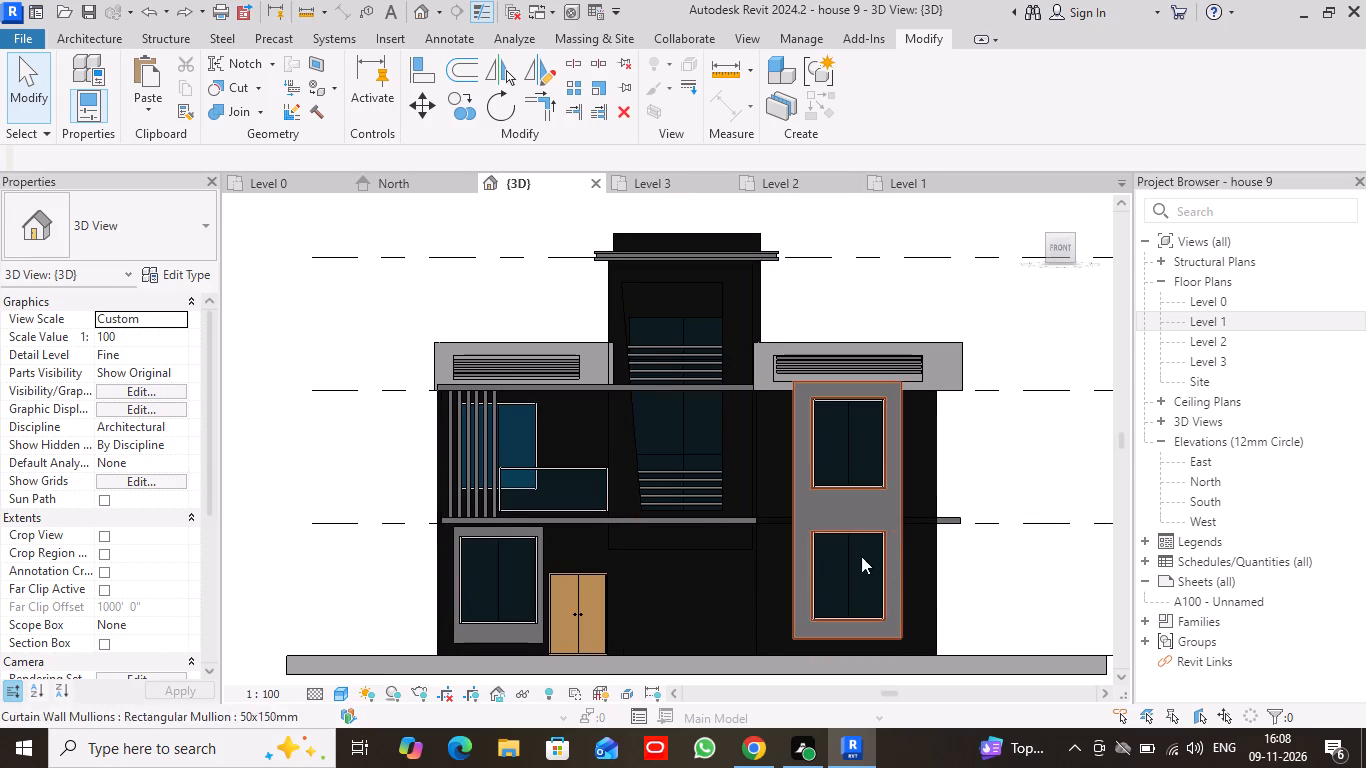
scroll(0, 767, up, 2)
right_drag(0, 767, 66, 751)
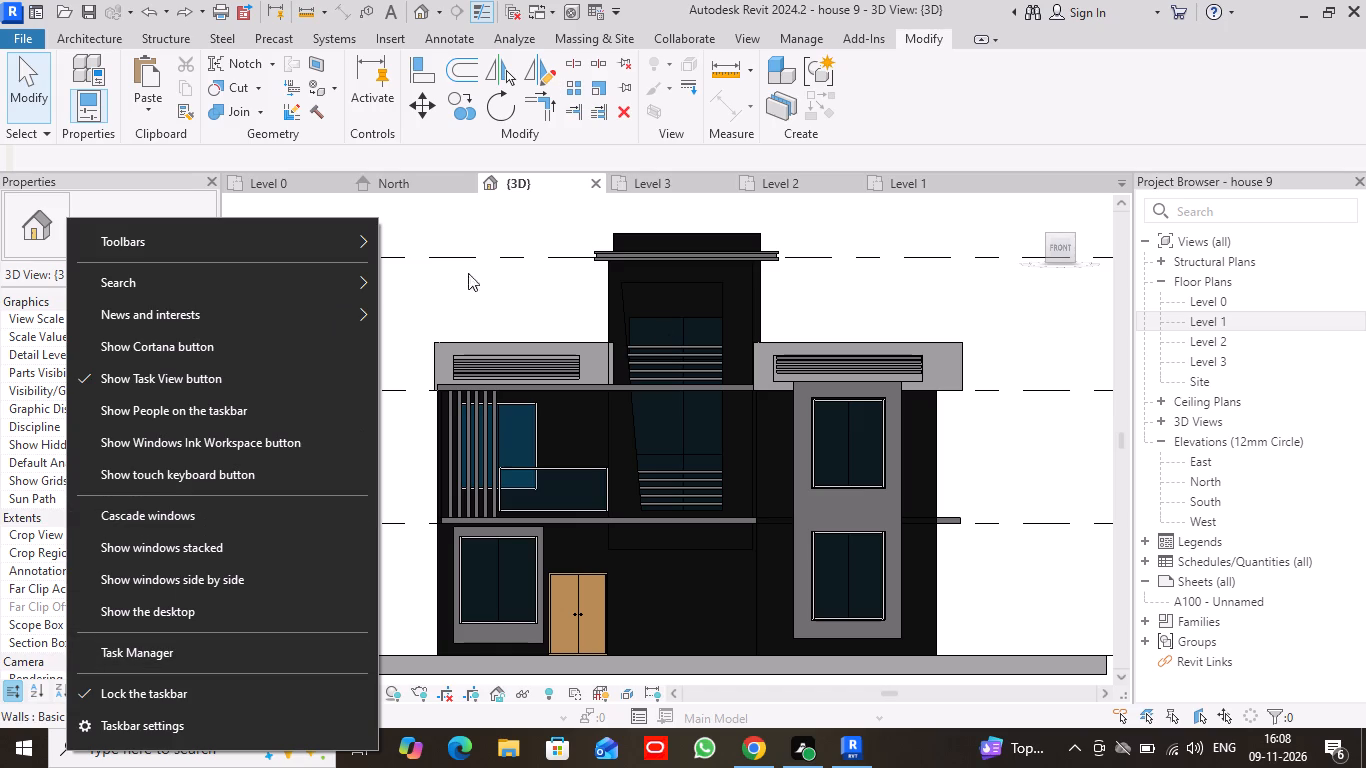
click(489, 233)
scroll(1060, 502, down, 3)
middle_drag(1026, 509, 722, 520)
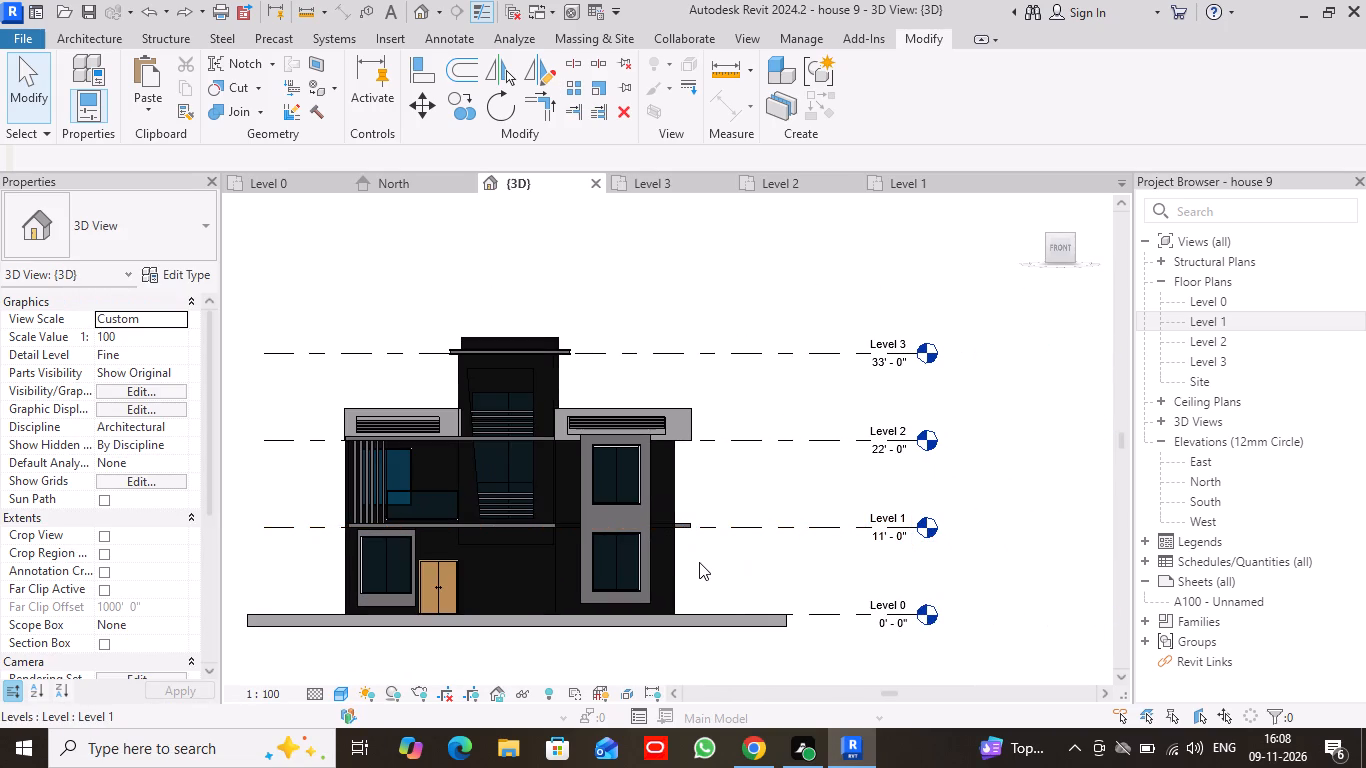
middle_drag(699, 563, 800, 539)
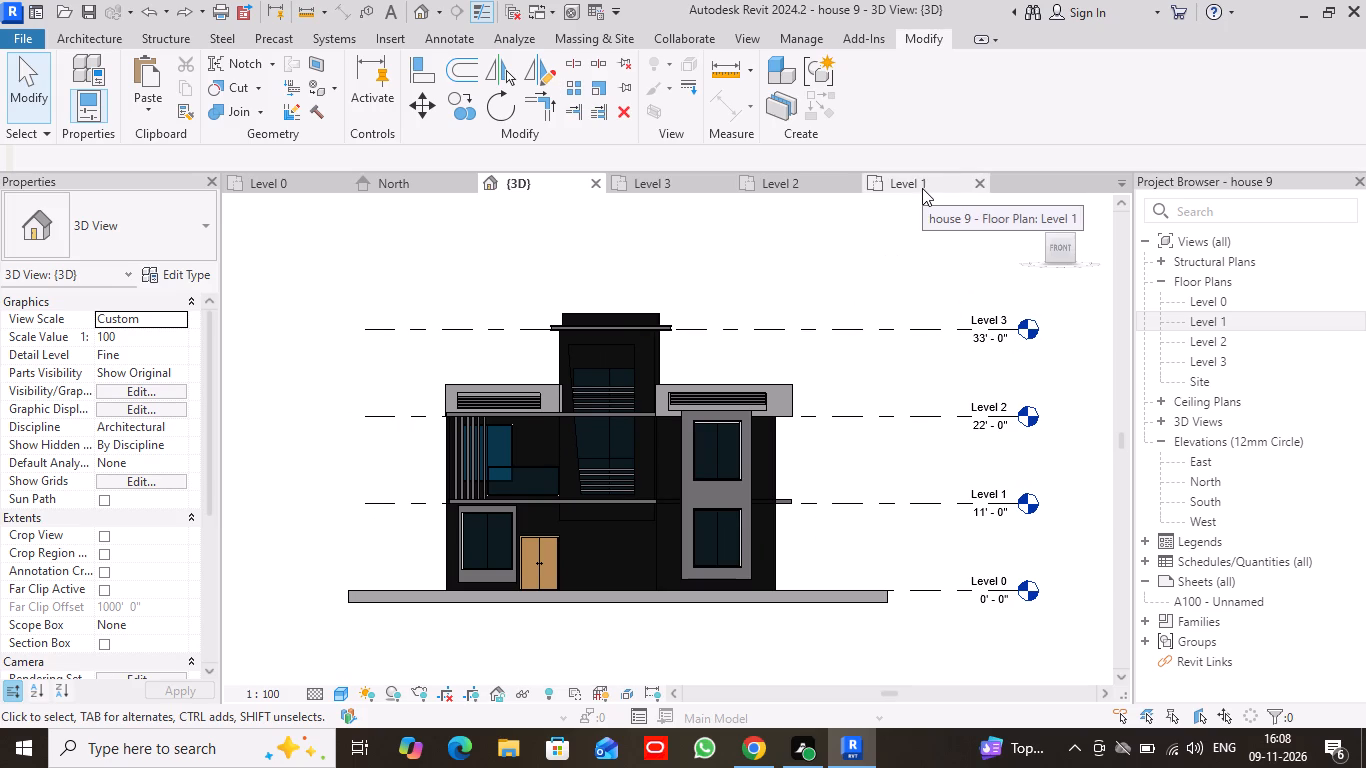
Place a Doors_ExtDbl_Flush 1510x2110mm double door in the Level 1 plan's recessed front wall, over the Level 0 entrance door.
click(919, 192)
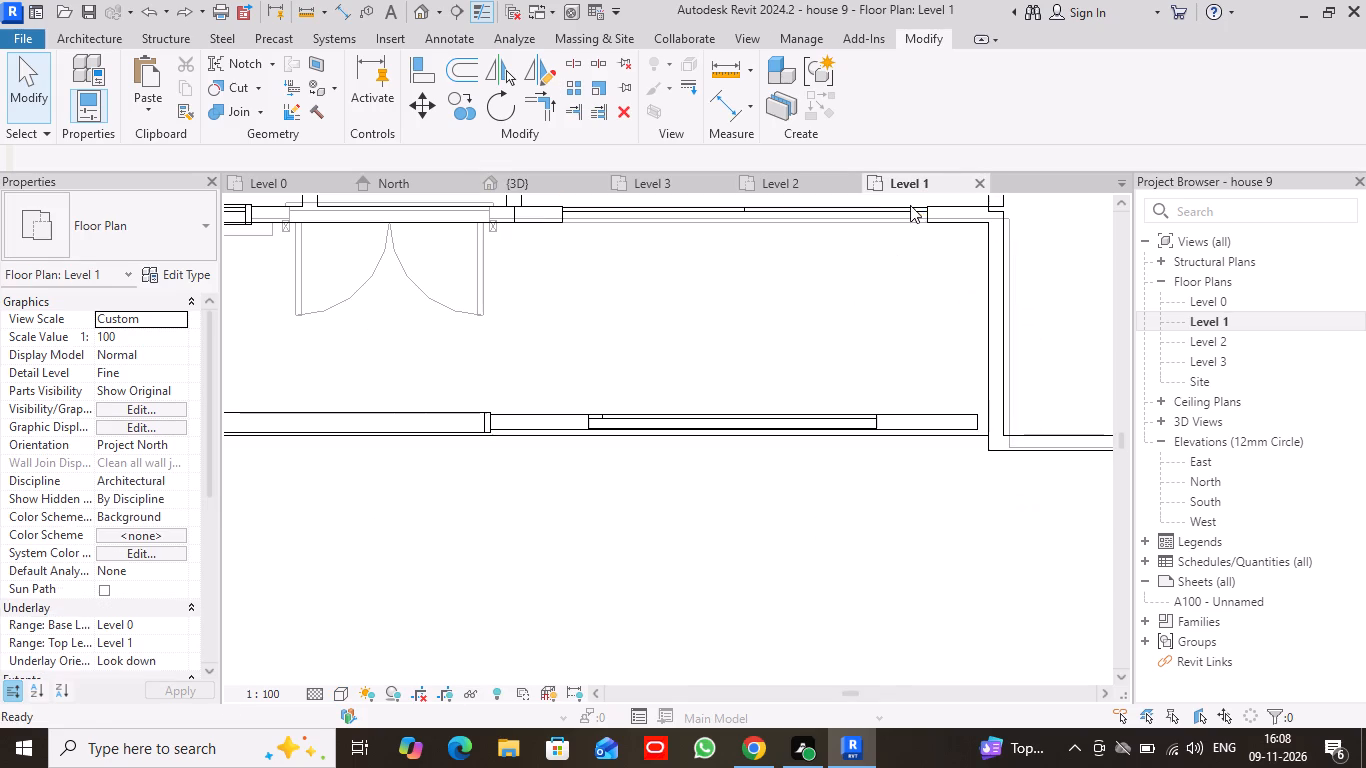
scroll(559, 598, down, 5)
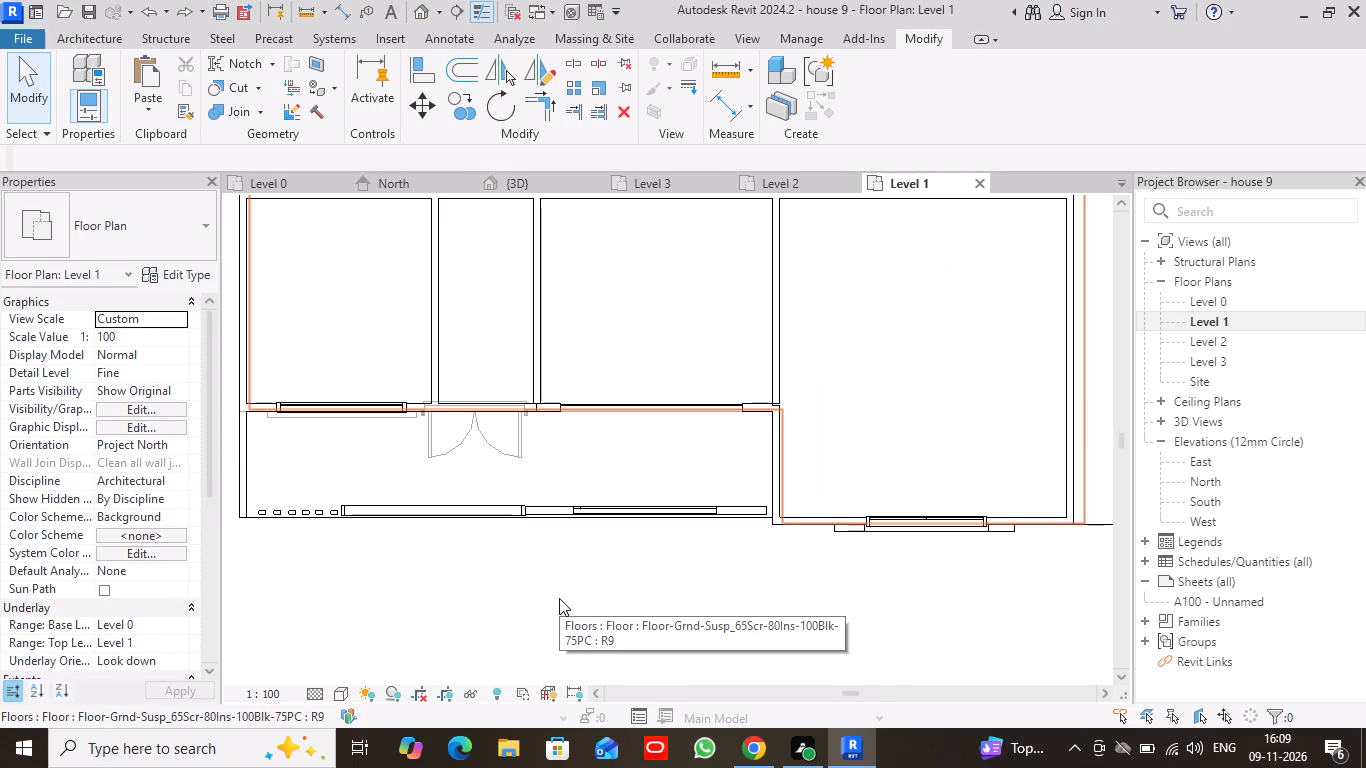
middle_drag(492, 597, 494, 624)
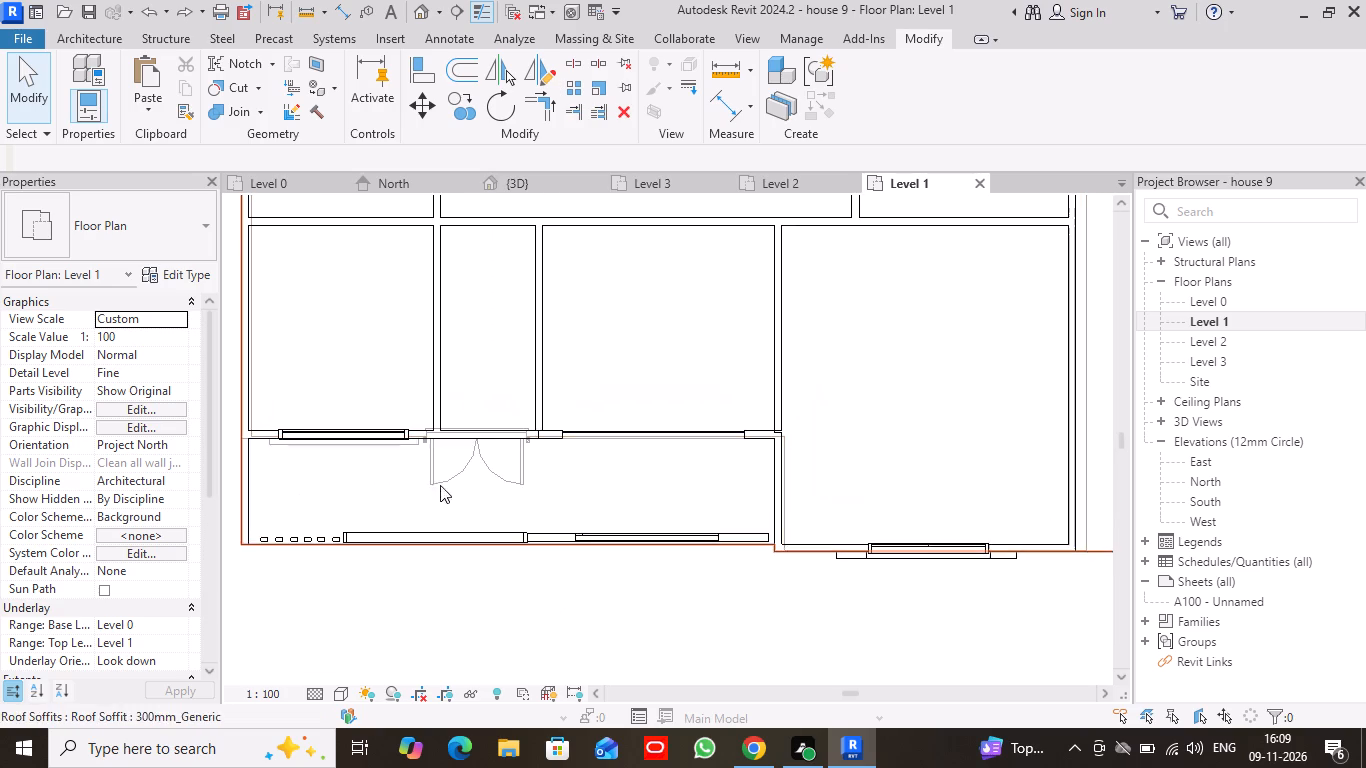
click(96, 36)
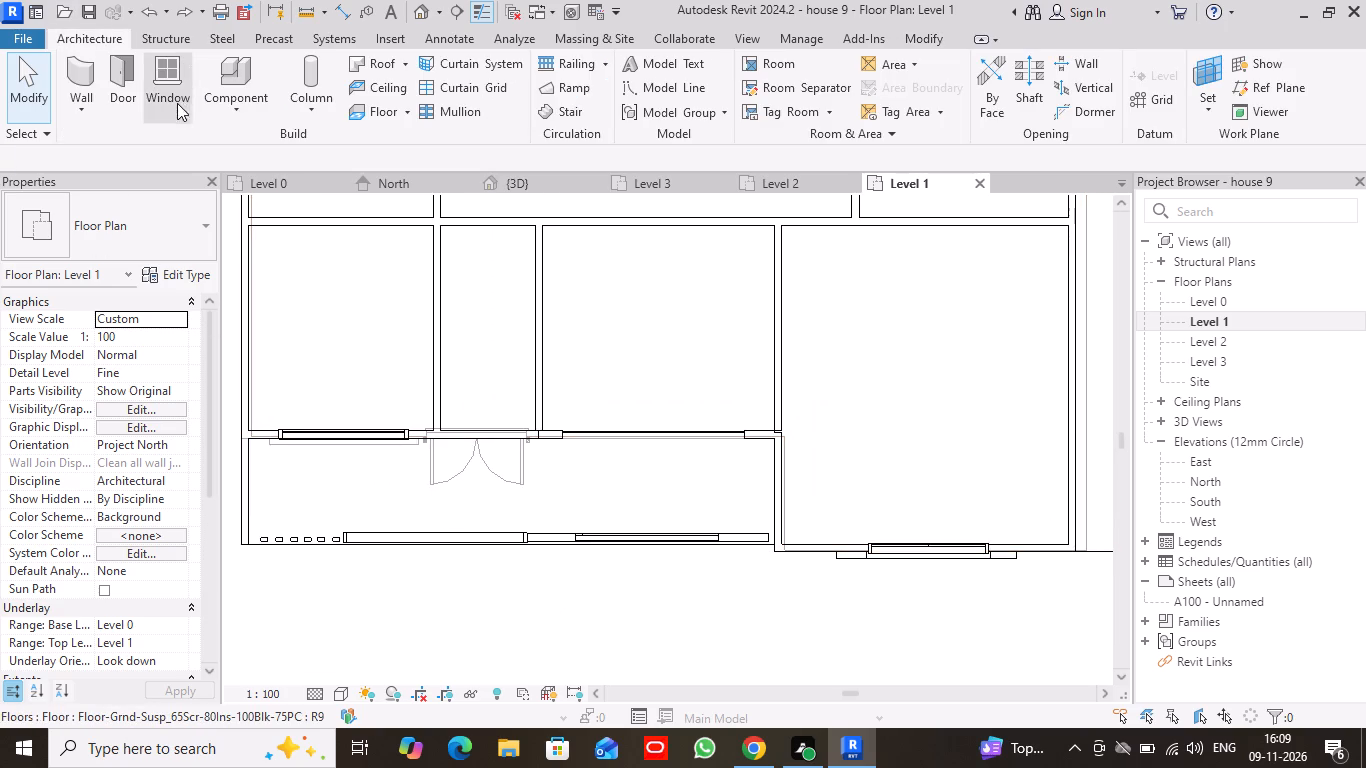
click(119, 93)
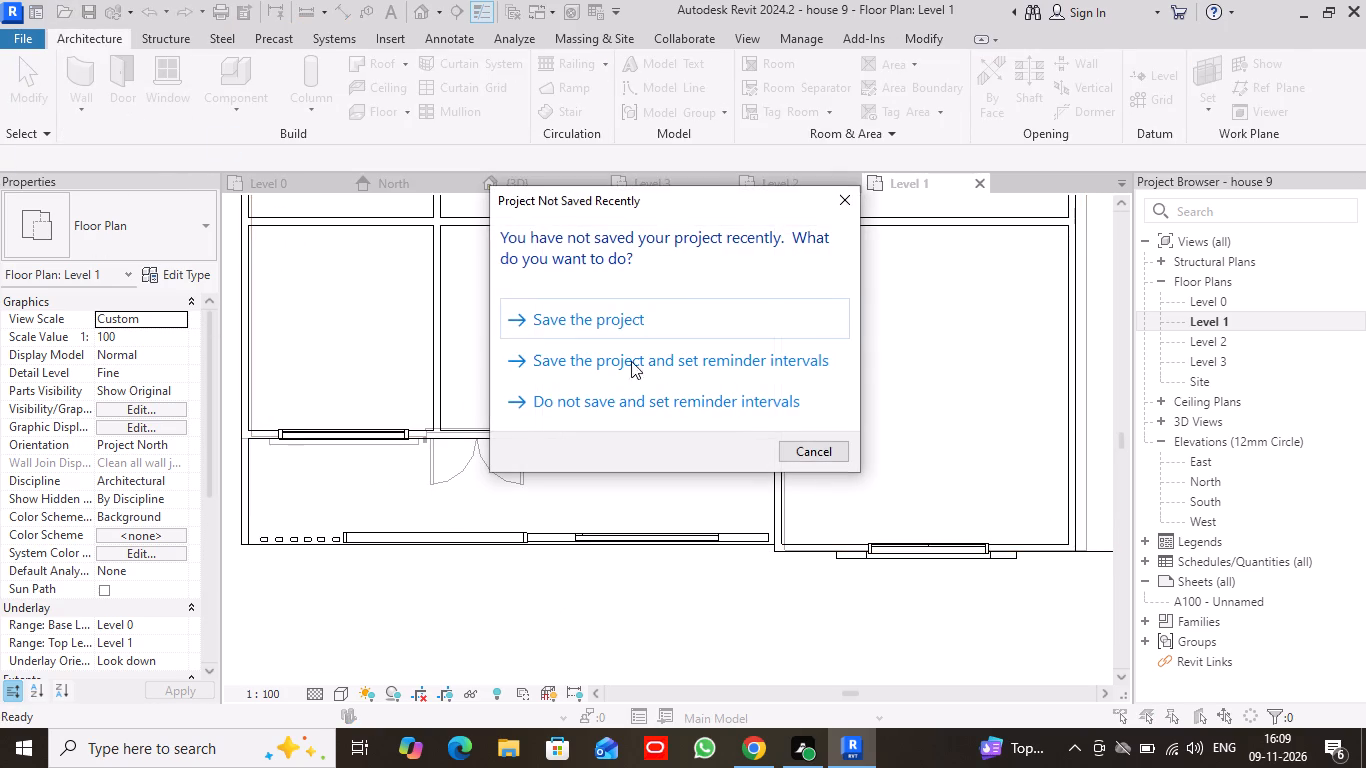
click(850, 202)
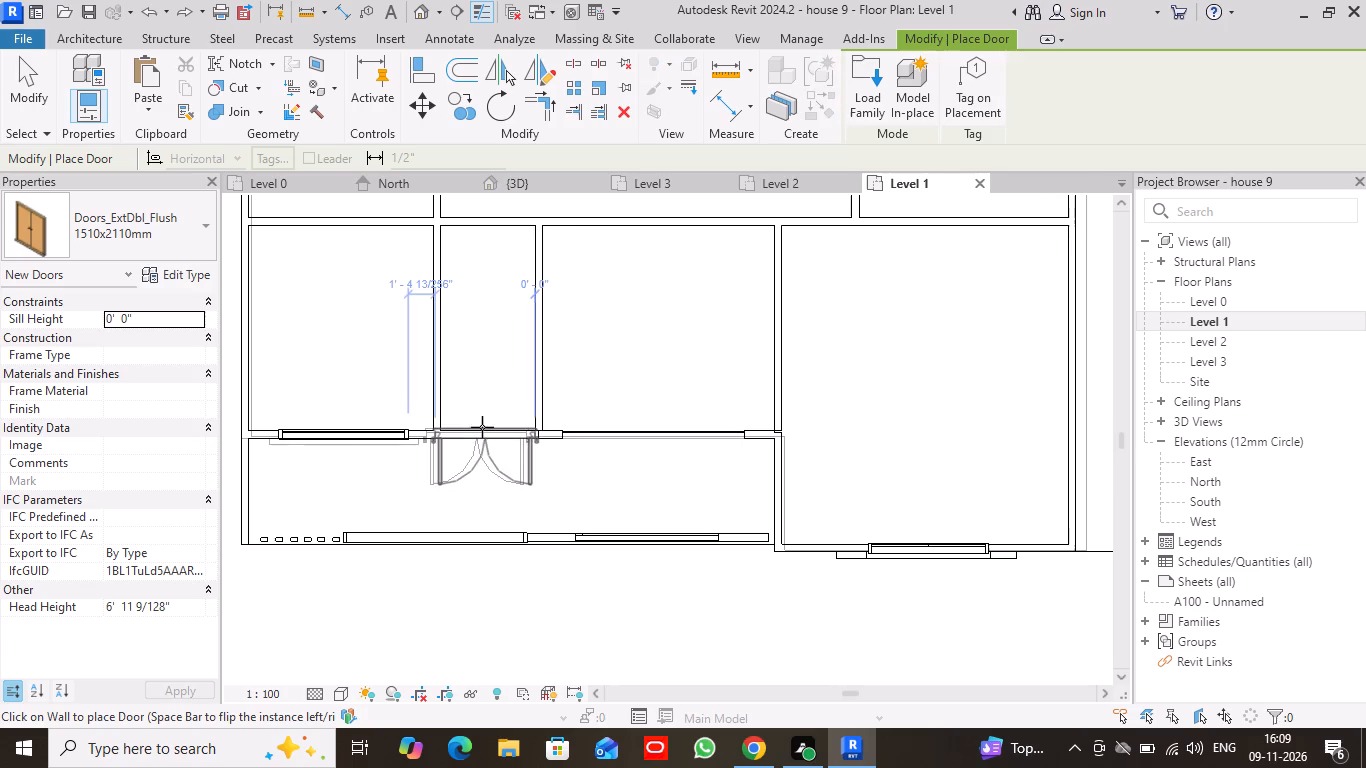
scroll(483, 428, up, 8)
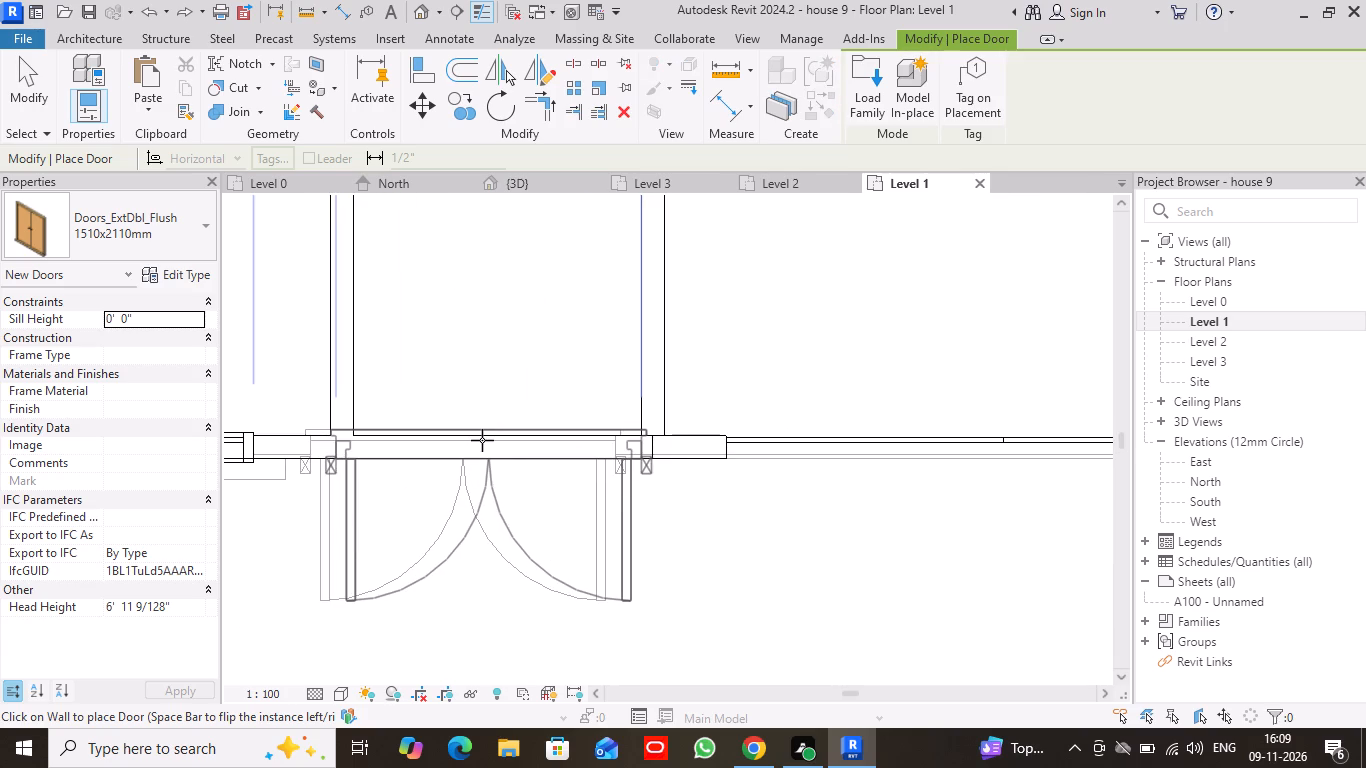
click(482, 440)
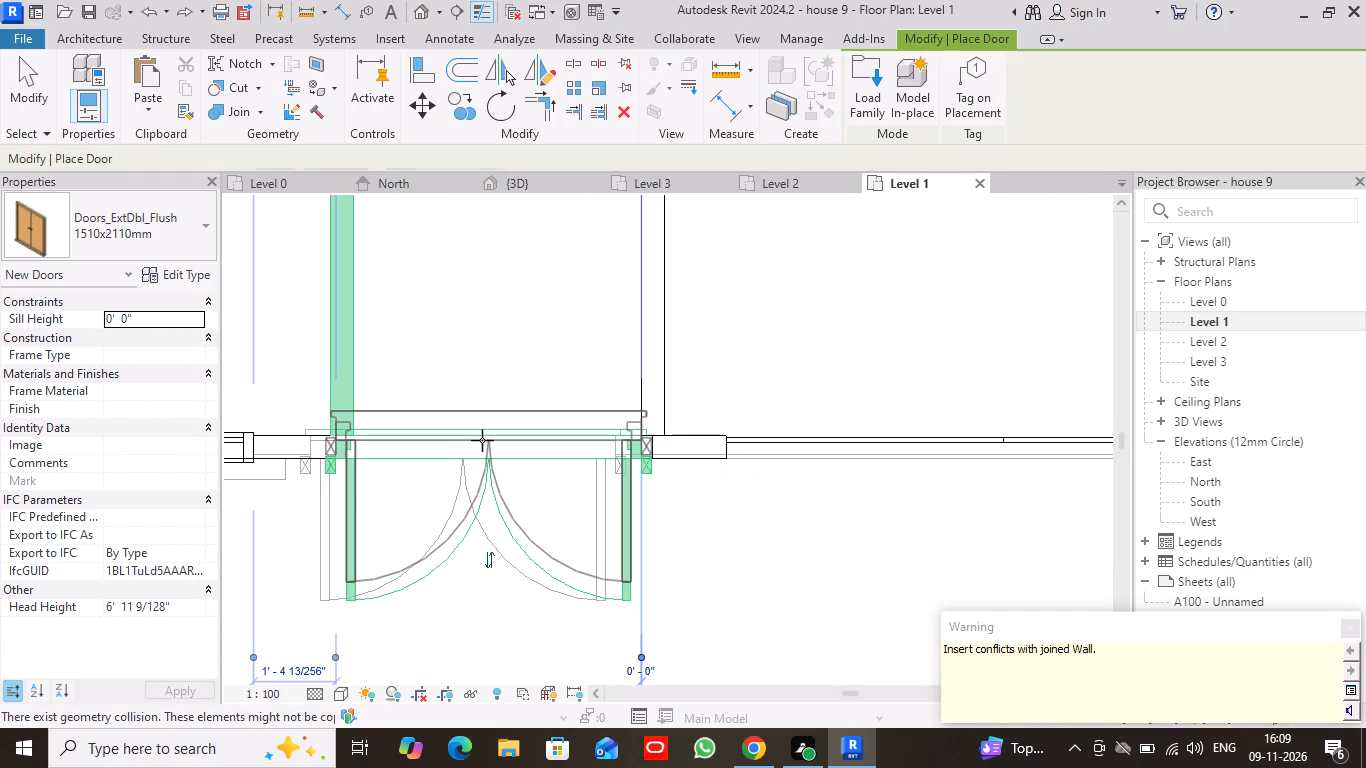
click(1347, 621)
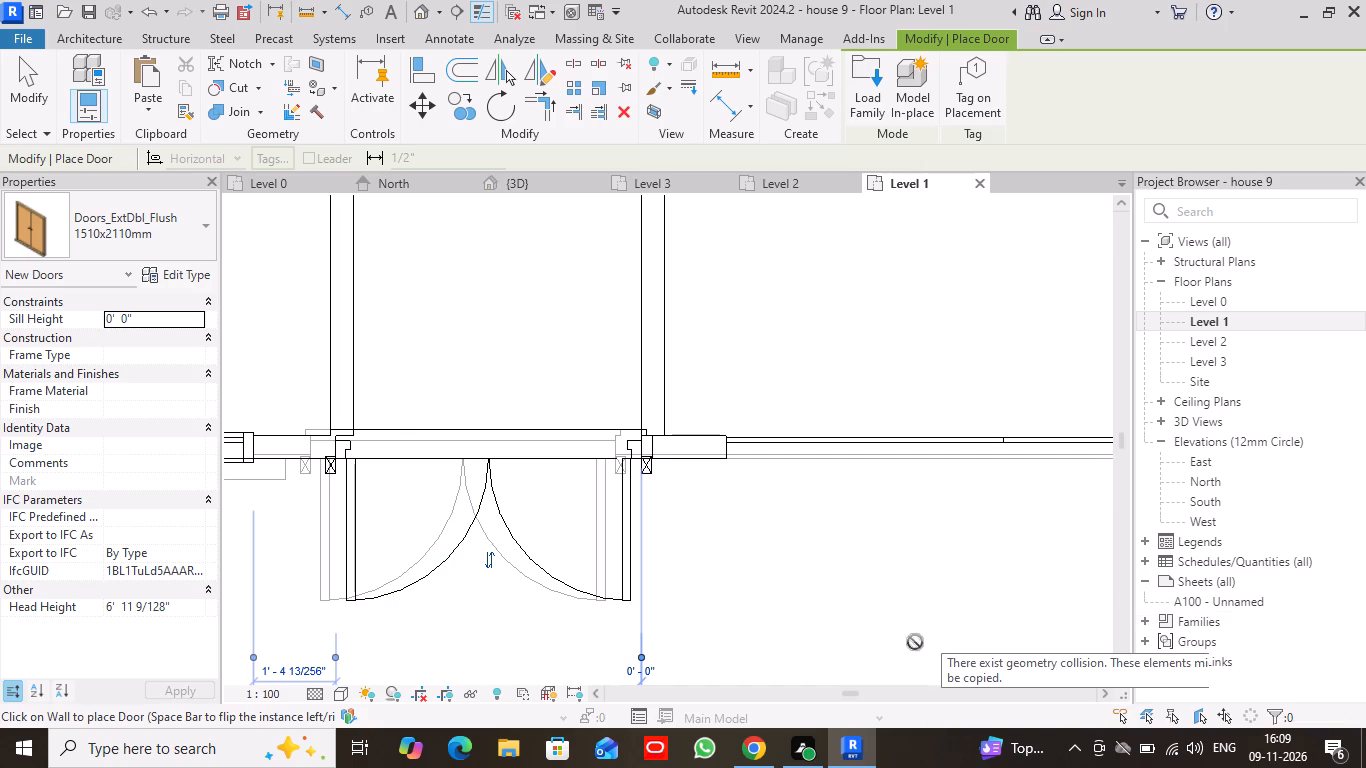
In the 3D front view, nudge the Level 1 double door about 4 inches toward the balcony window, above the Level 0 door.
click(554, 184)
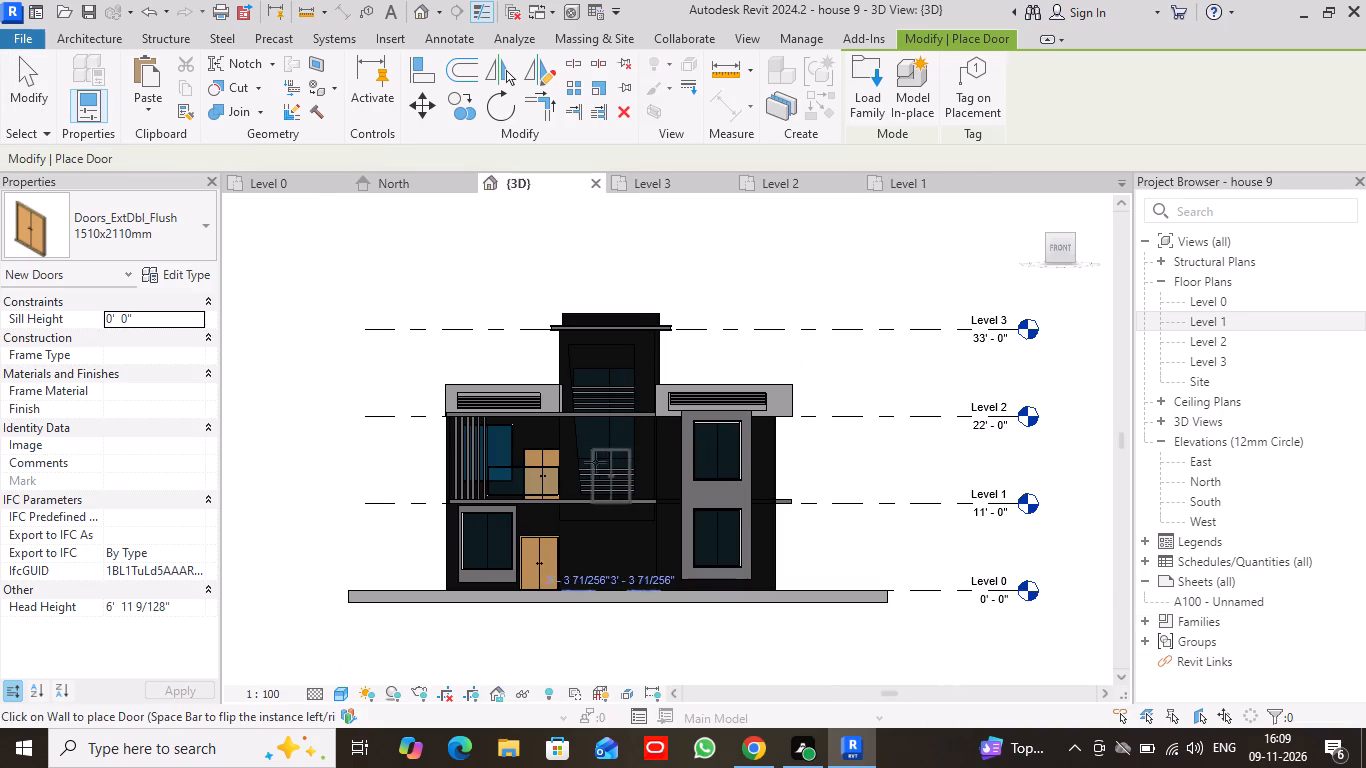
scroll(554, 510, up, 8)
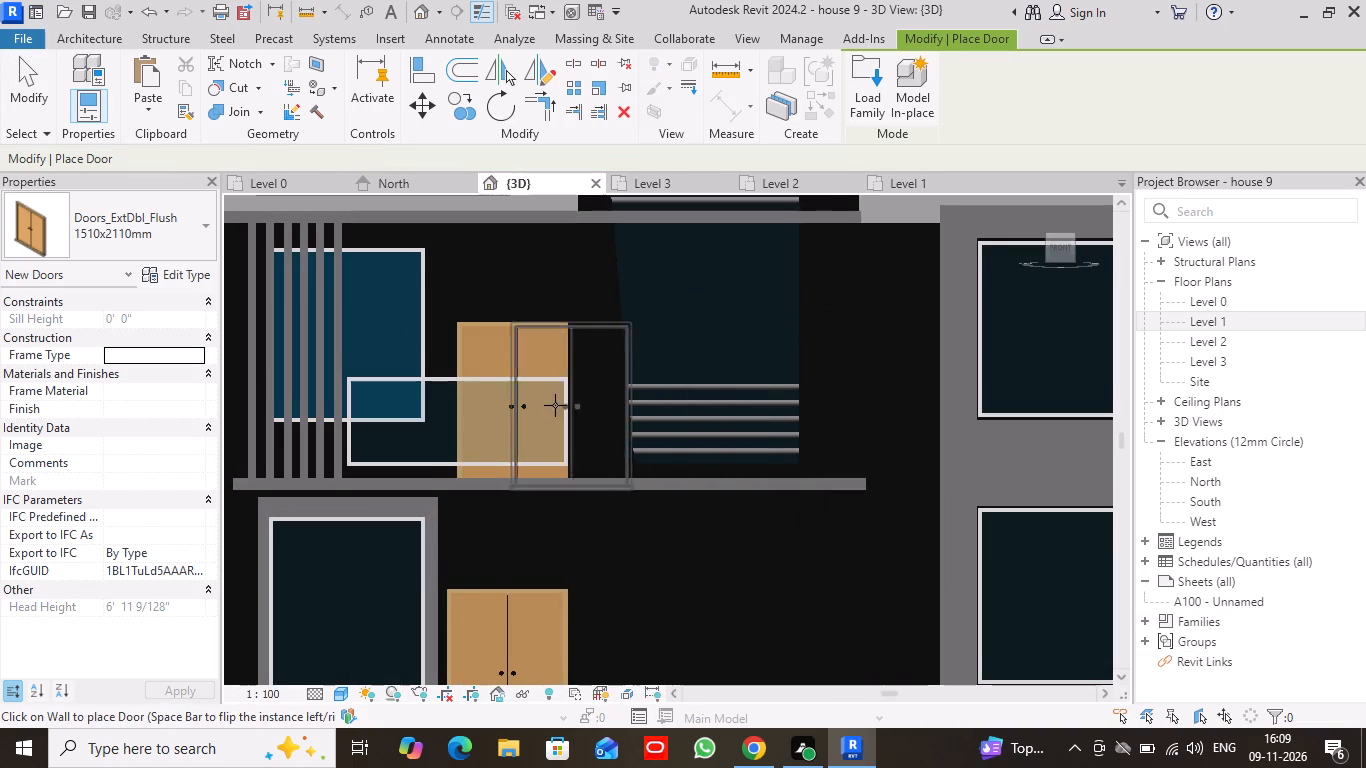
click(25, 84)
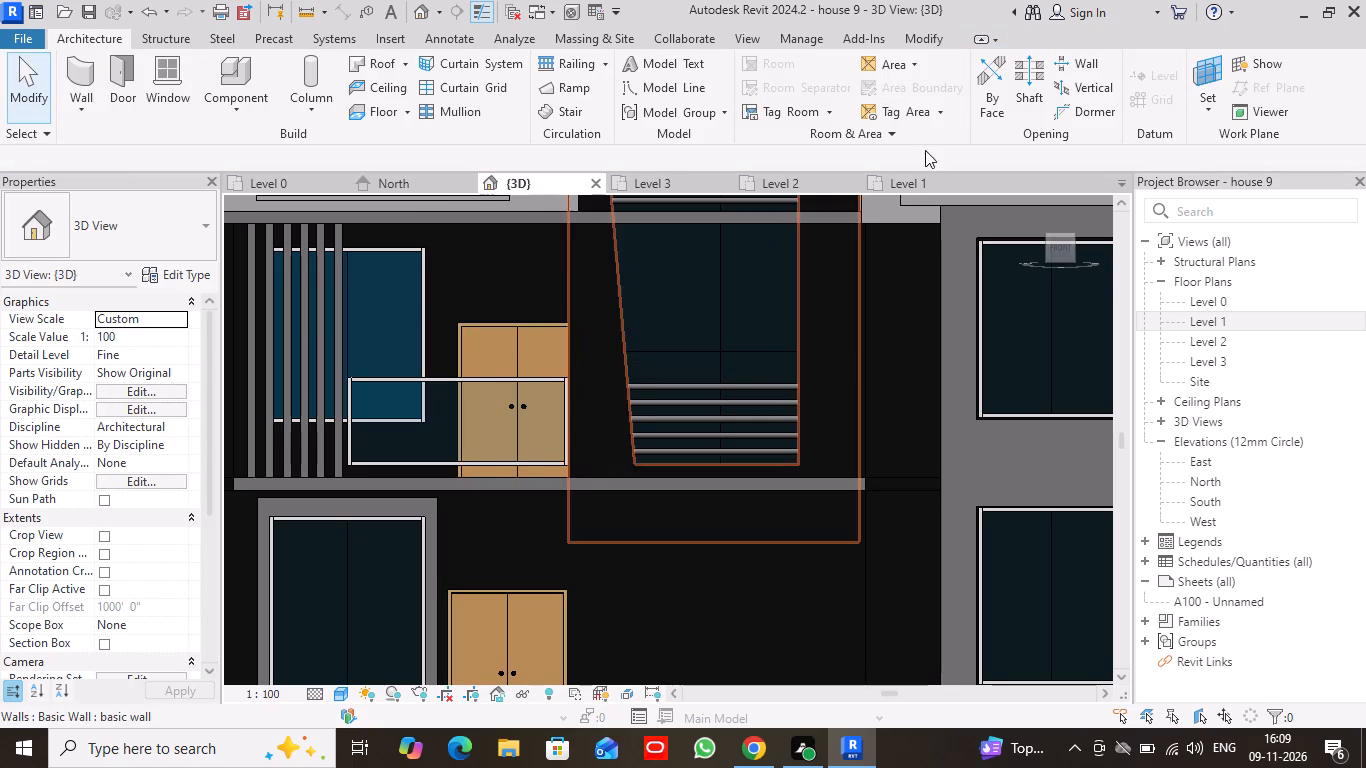
click(534, 353)
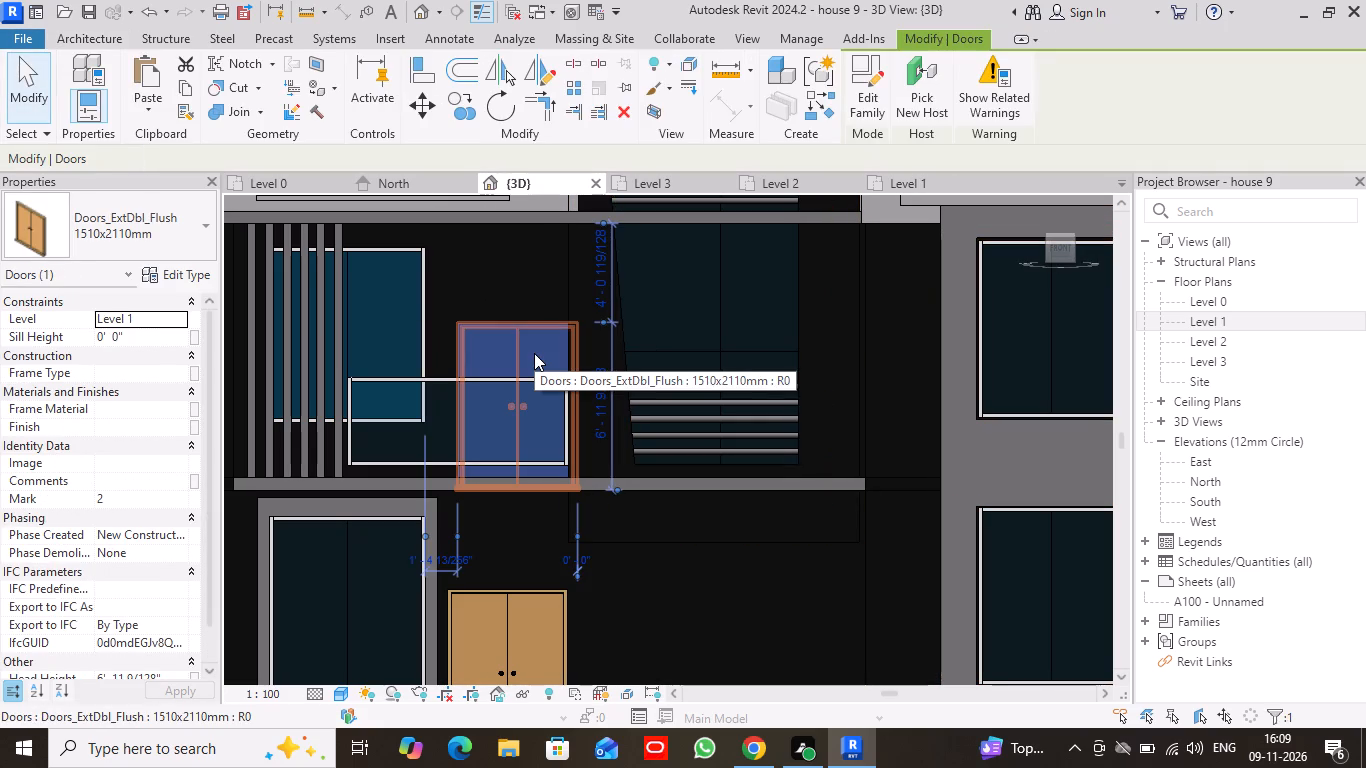
key(Left)
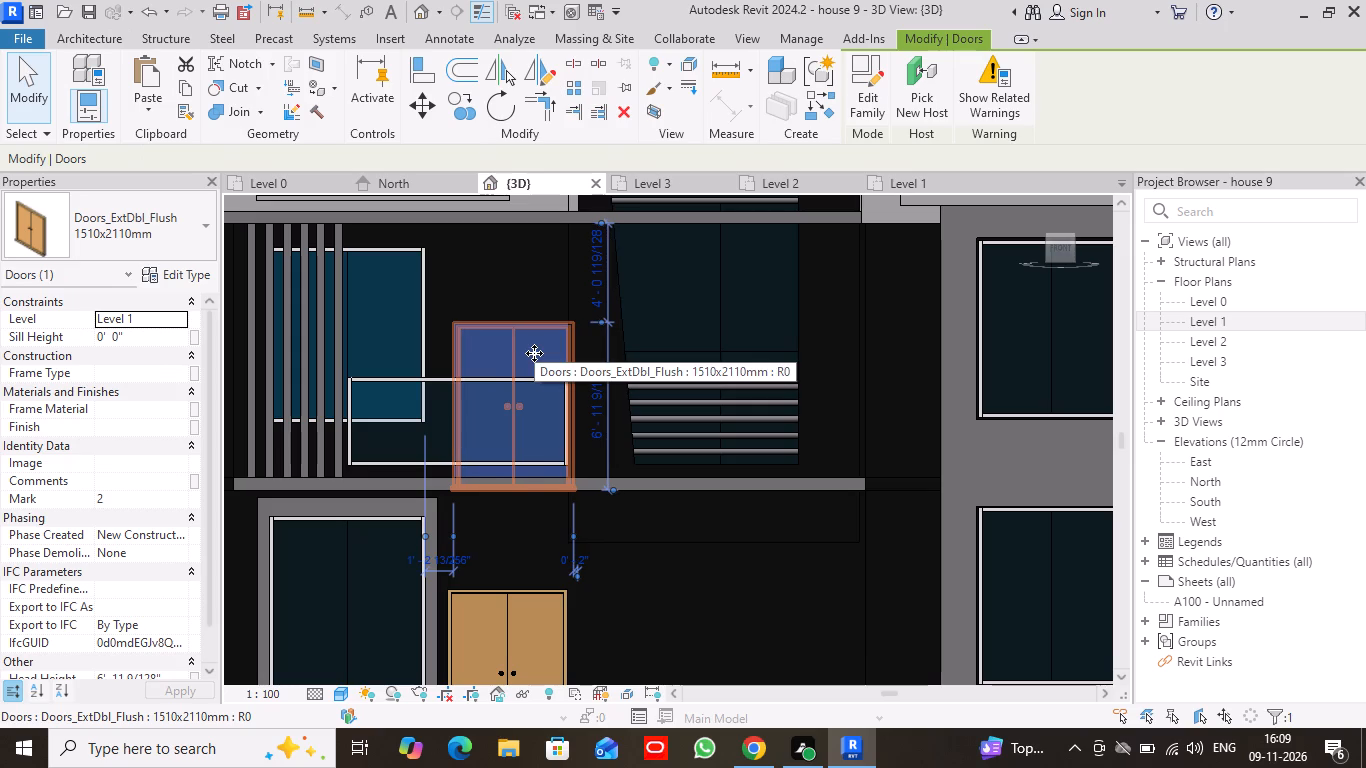
key(Left)
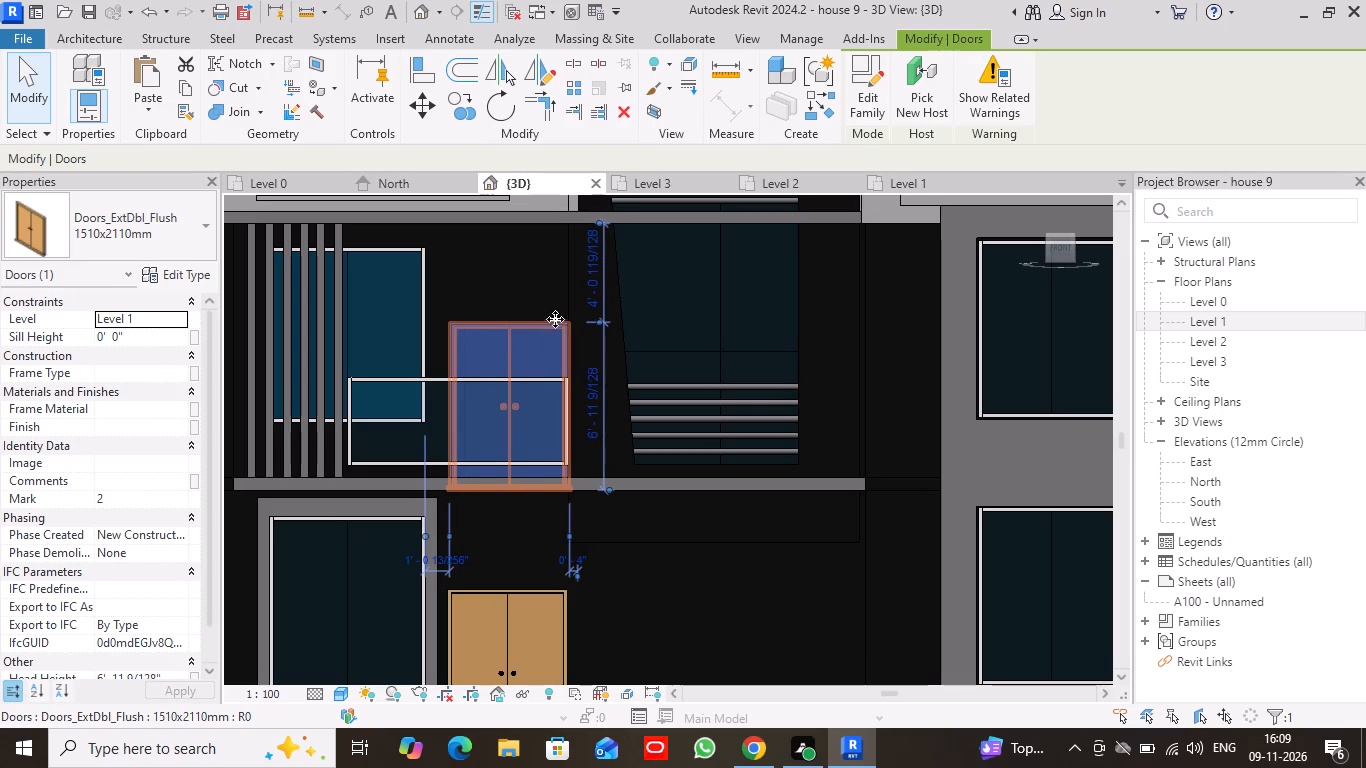
scroll(504, 264, down, 1)
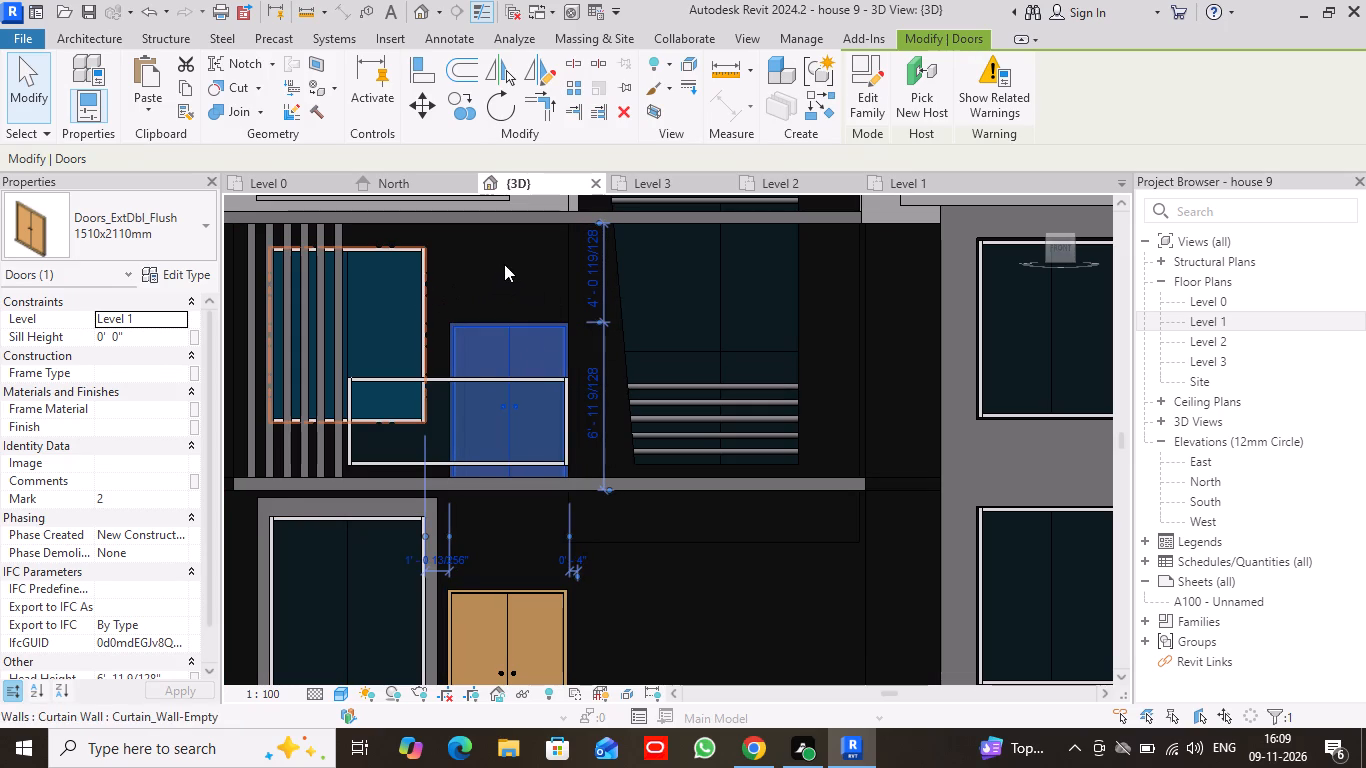
In the 3D front view, nudge the Level 0 double door slightly away from the adjacent window, lining it up under the Level 1 door.
scroll(504, 264, down, 2)
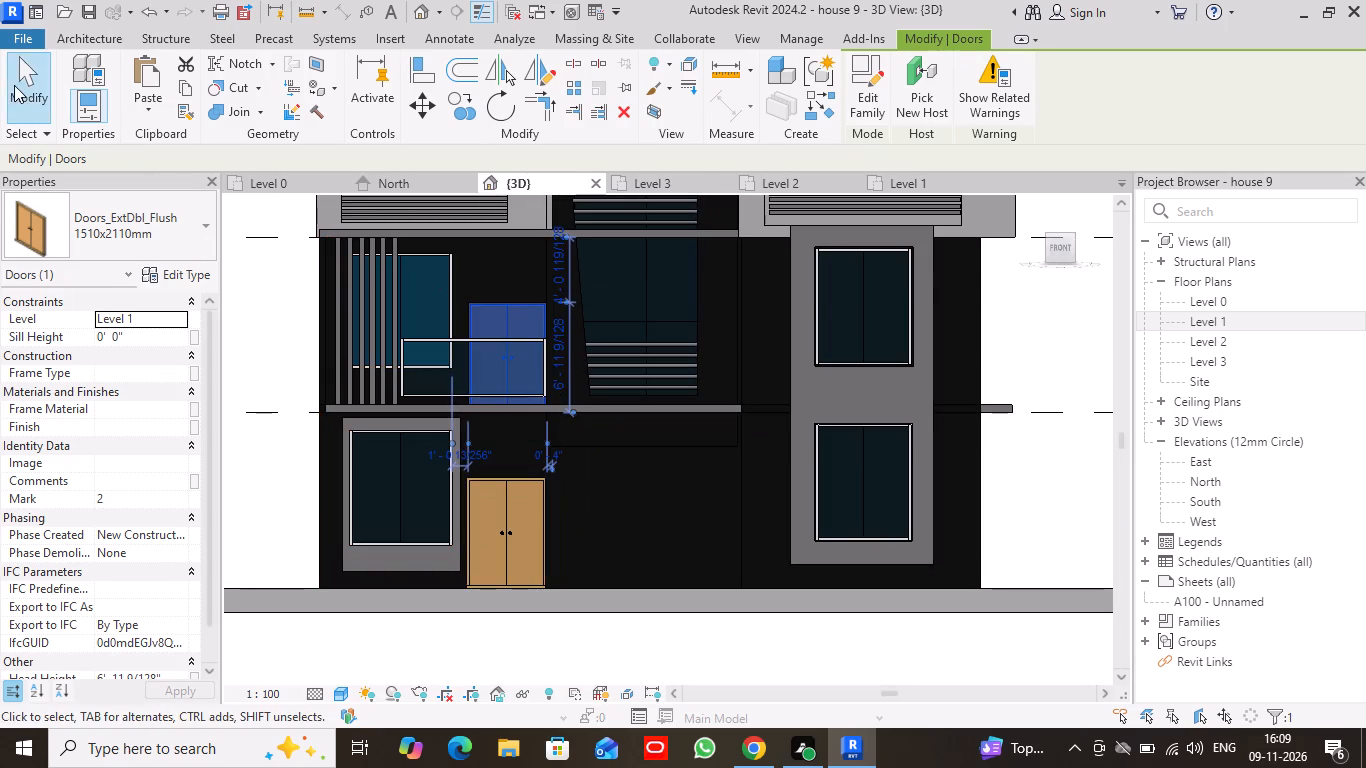
click(14, 85)
scroll(1100, 598, down, 2)
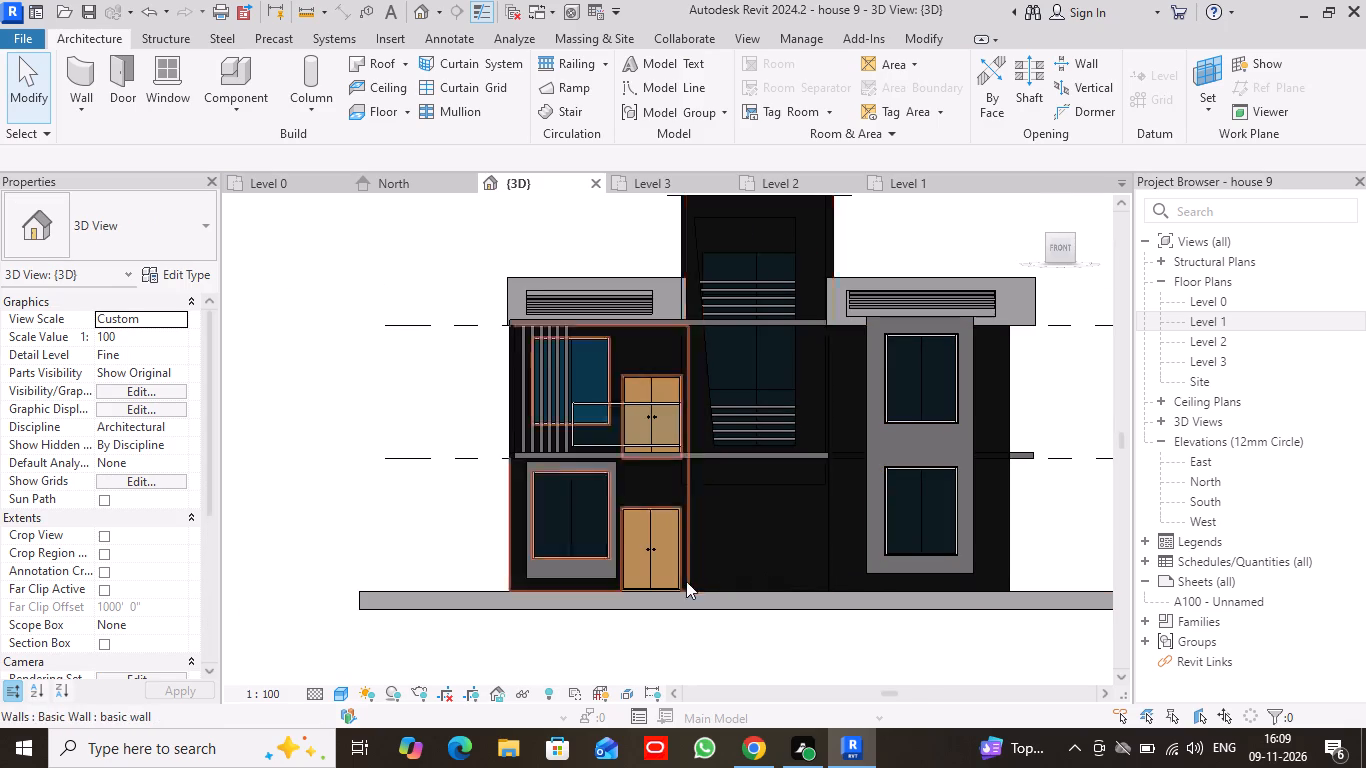
scroll(629, 440, up, 8)
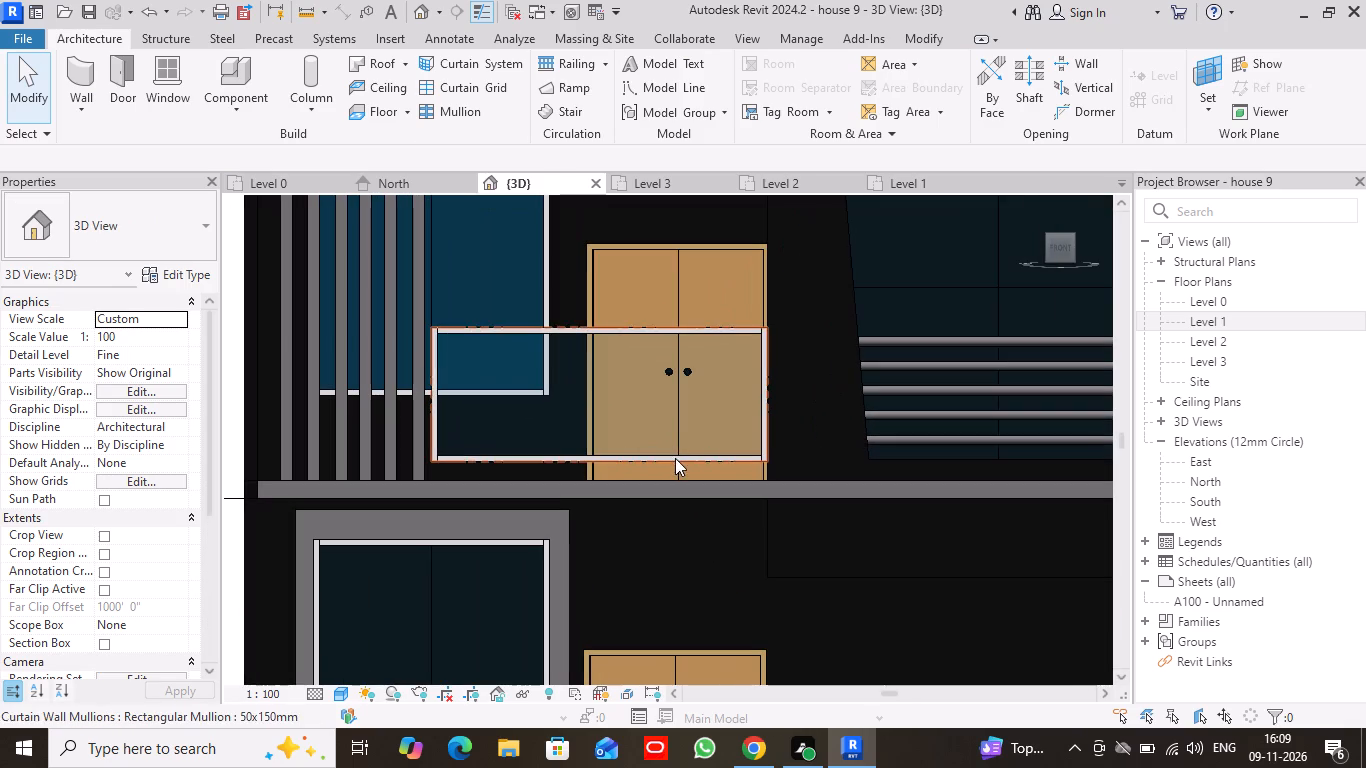
click(679, 270)
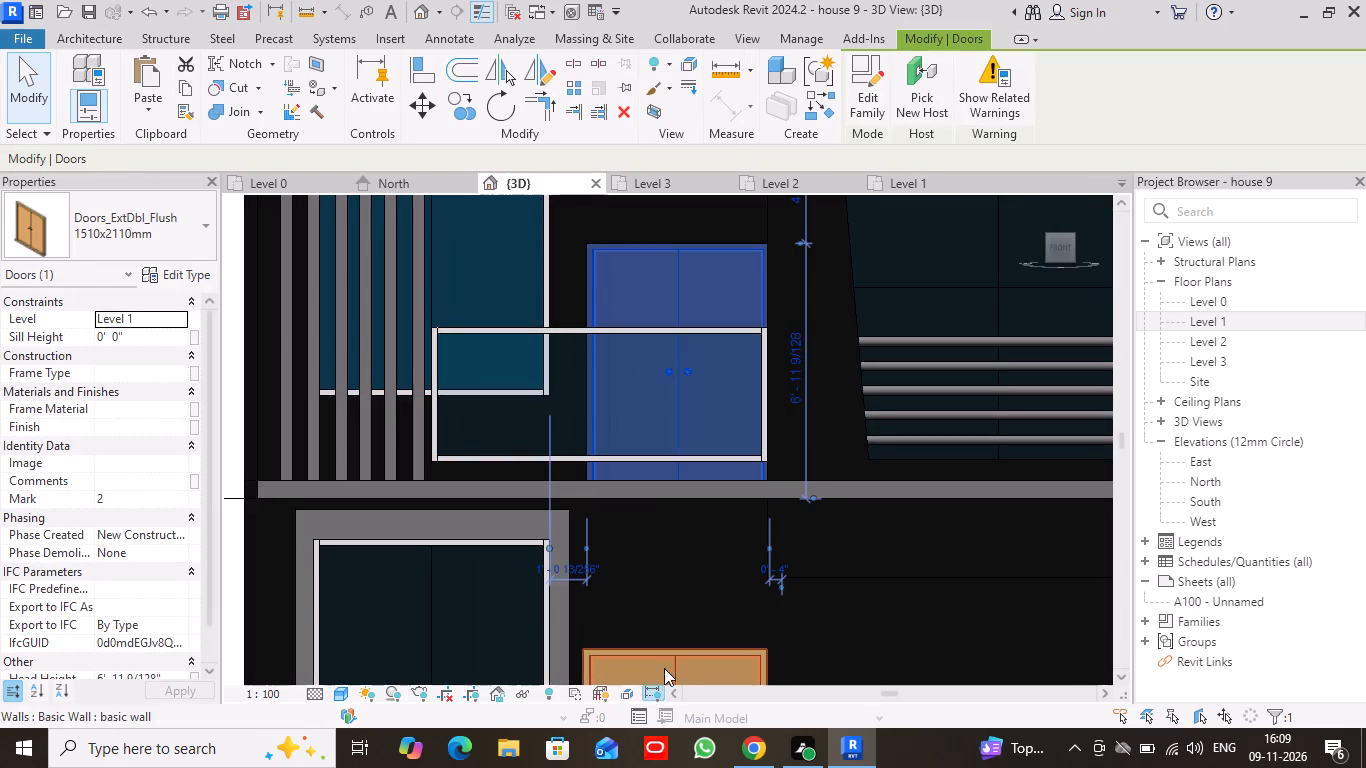
click(665, 660)
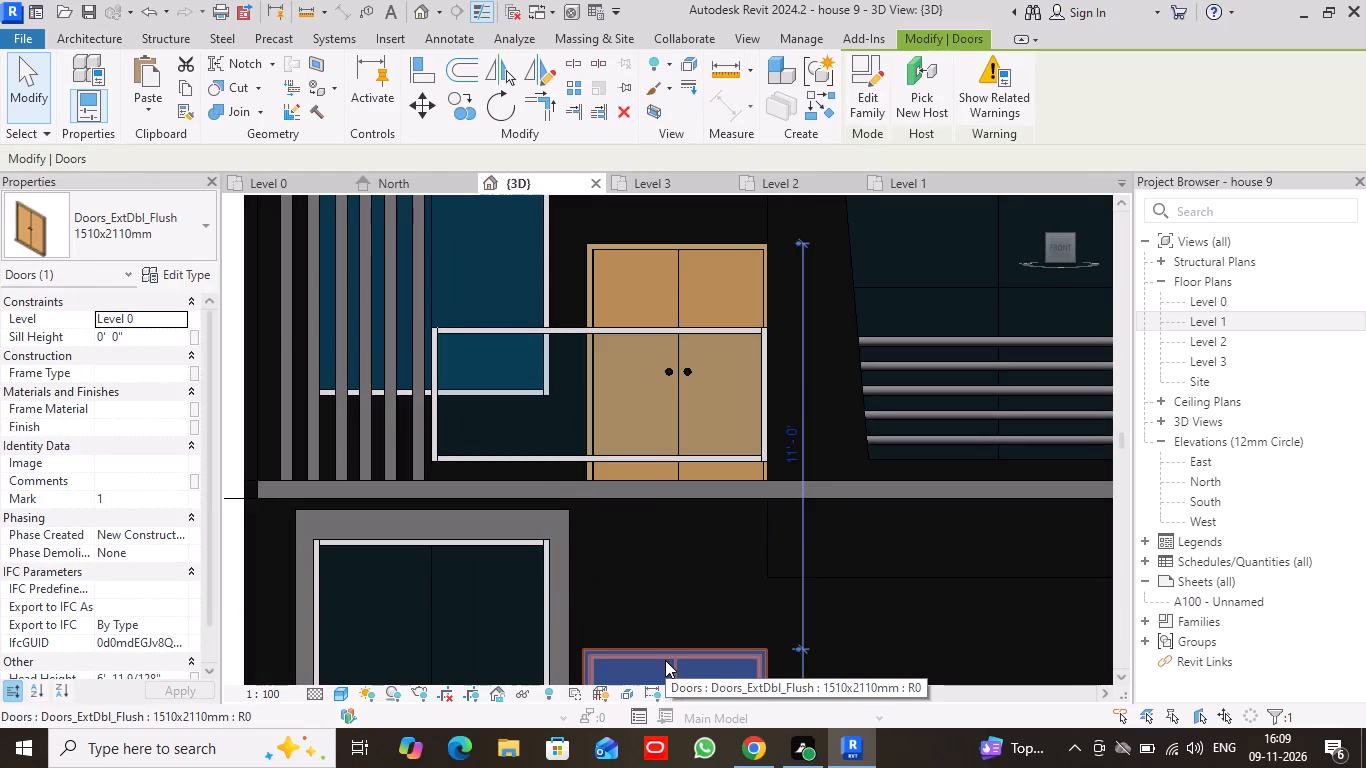
key(Right)
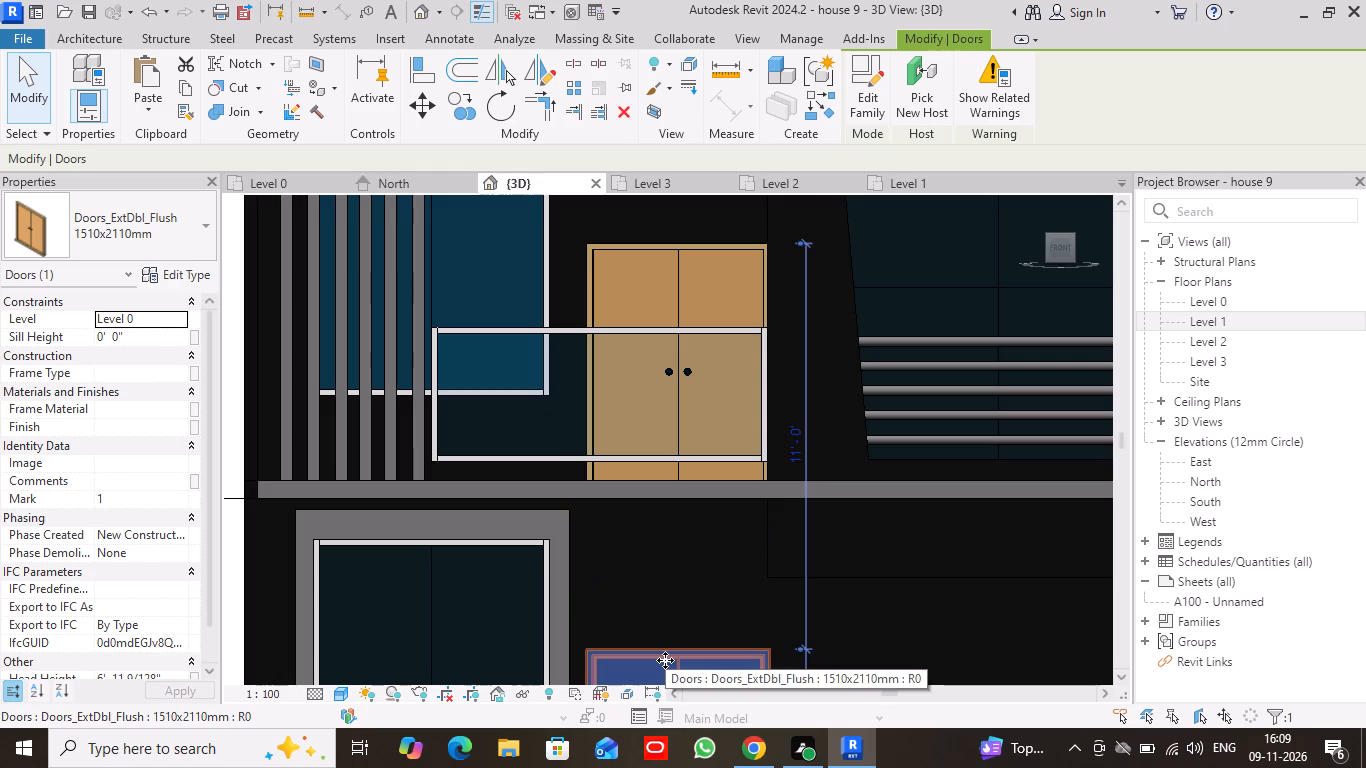
click(24, 88)
Nudge the Level 0 double door about 2 inches farther from the window, leaving 2 inches to the wall's end.
scroll(861, 598, down, 3)
middle_drag(868, 626, 736, 423)
scroll(736, 423, up, 1)
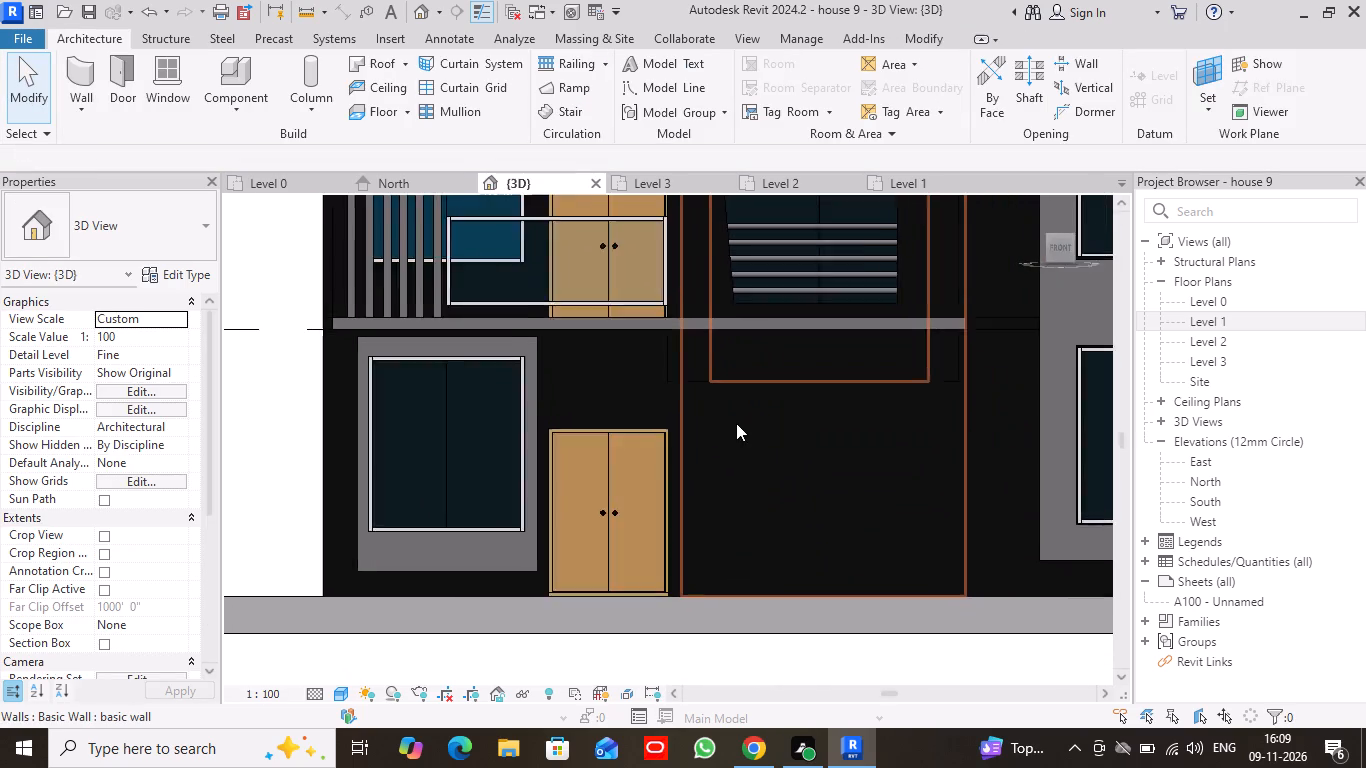
scroll(699, 490, down, 2)
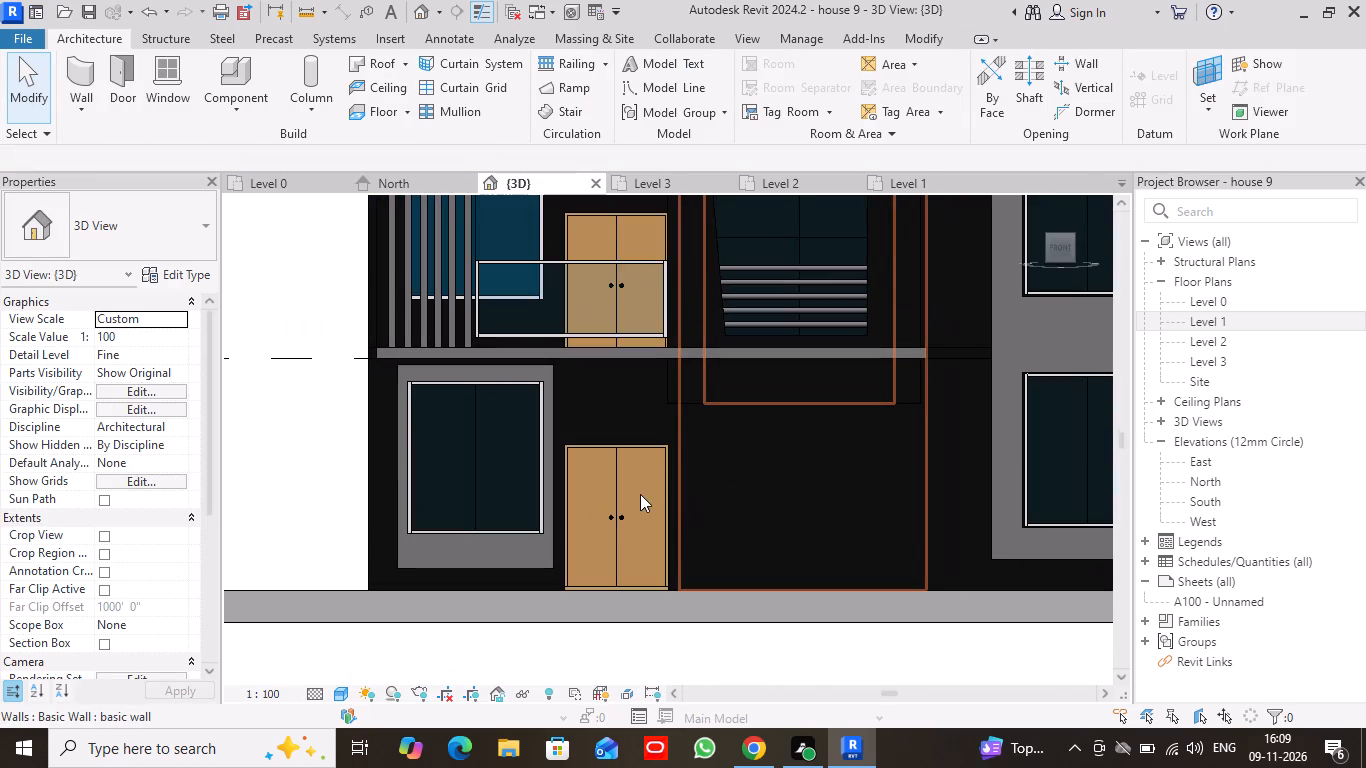
click(637, 481)
key(Right)
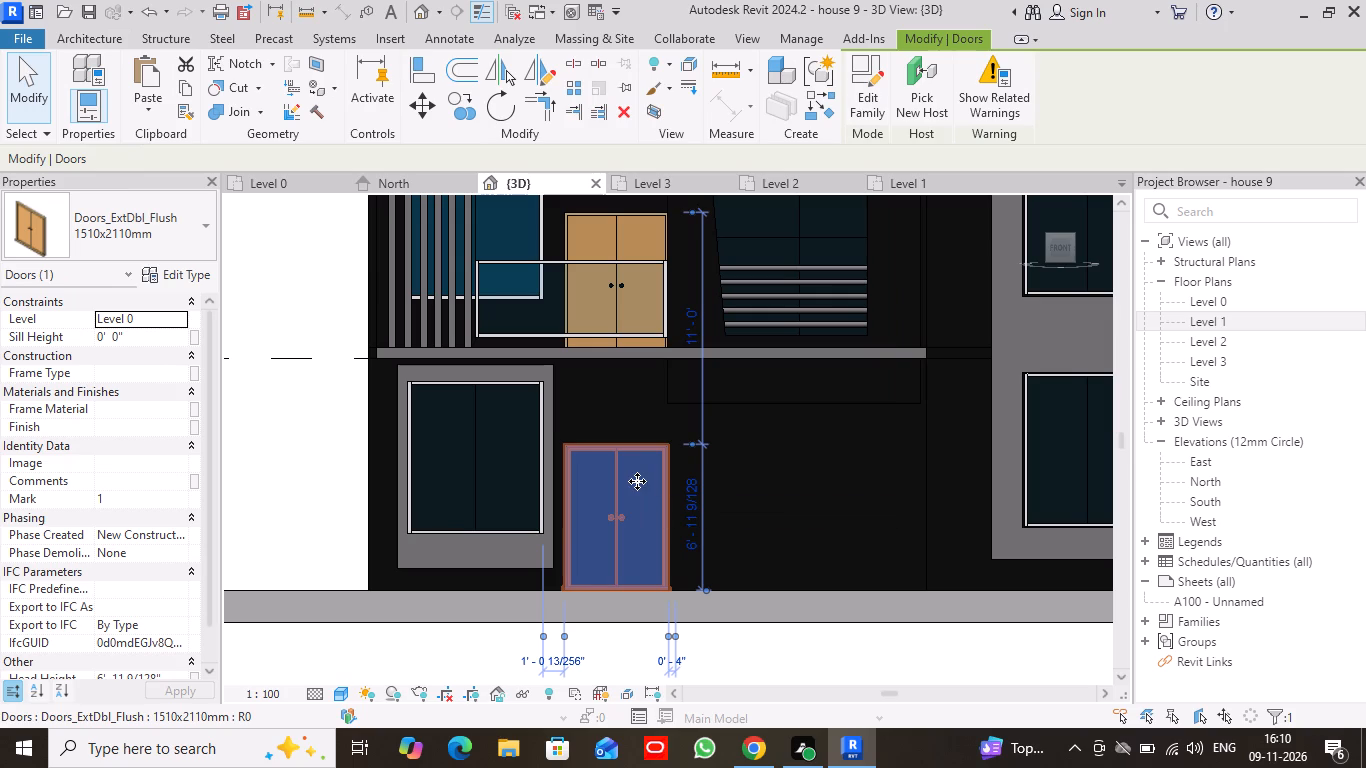
scroll(637, 481, up, 1)
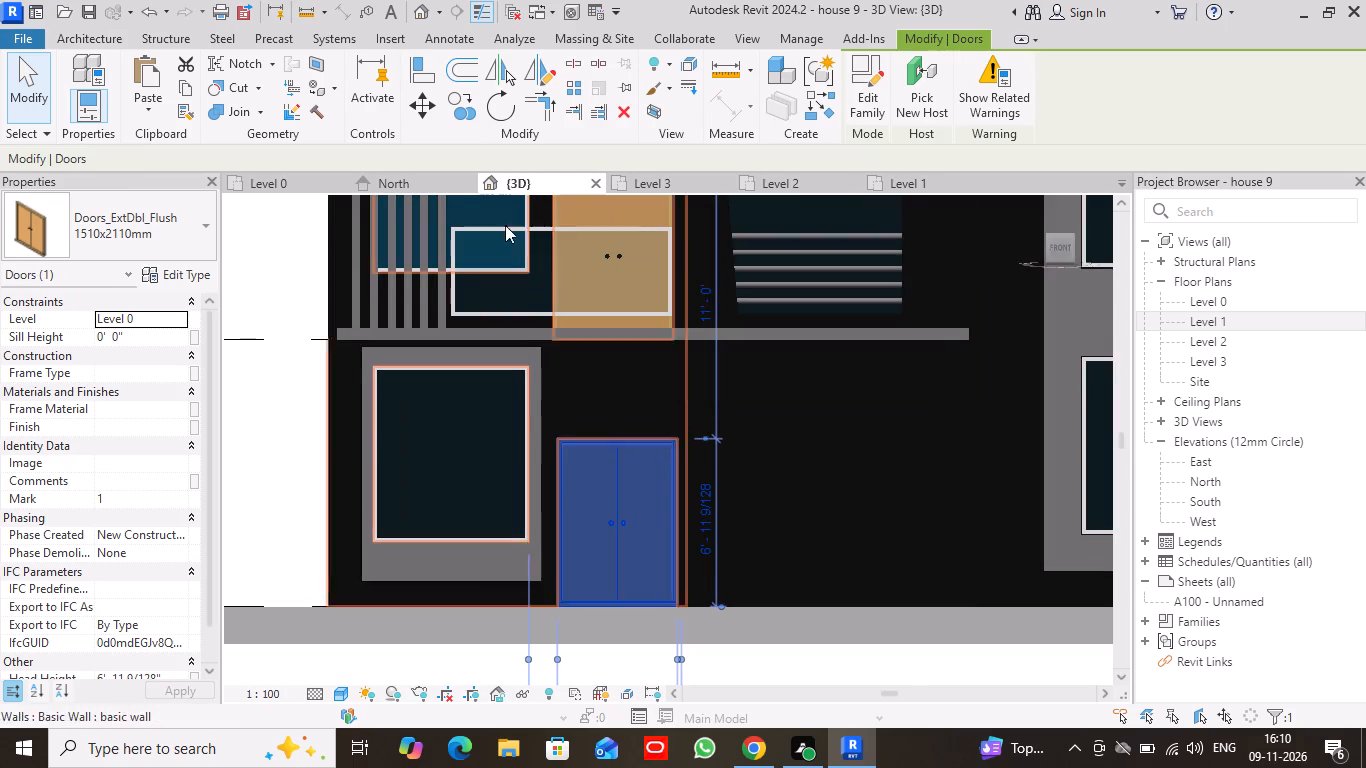
scroll(590, 436, down, 1)
click(19, 84)
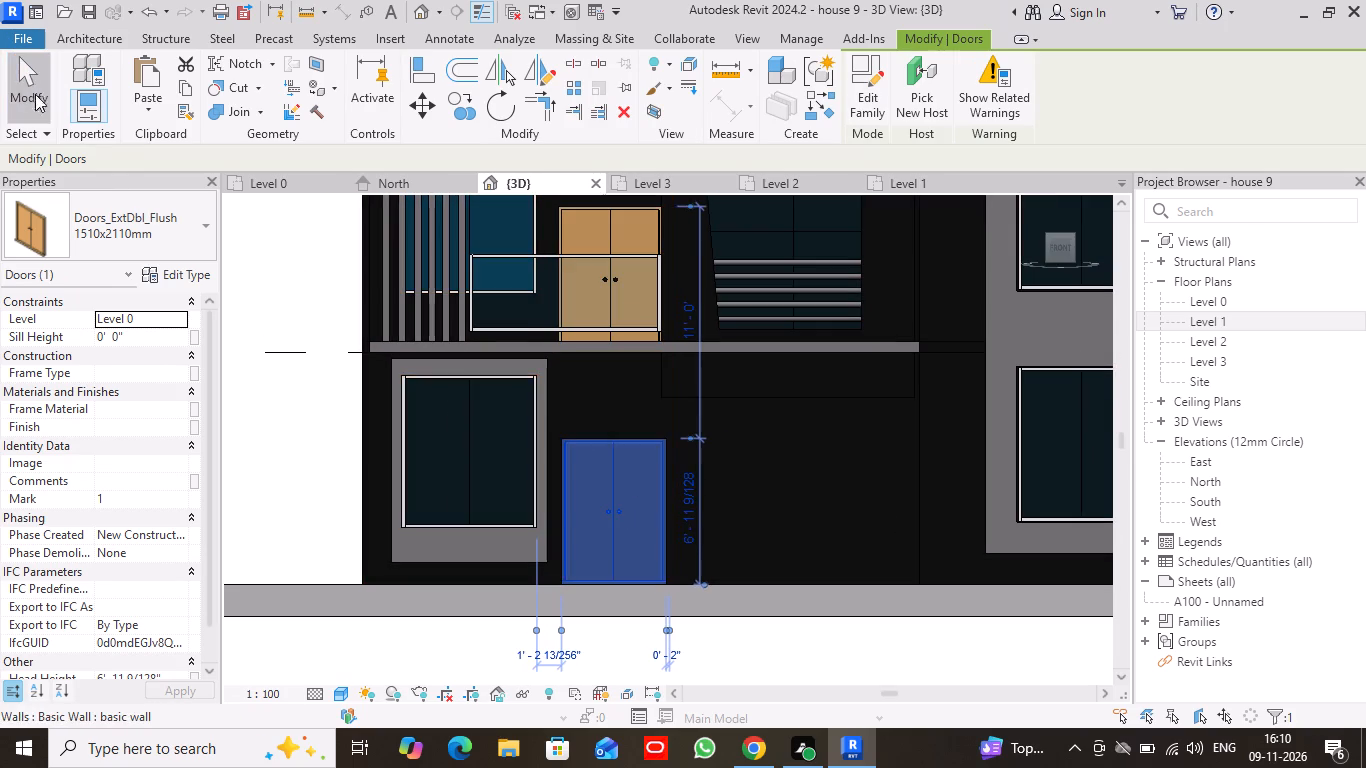
Examine the house from an angled 3D view and the straight front view, checking both double doors, the facade openings and the blank side wall.
scroll(486, 388, down, 5)
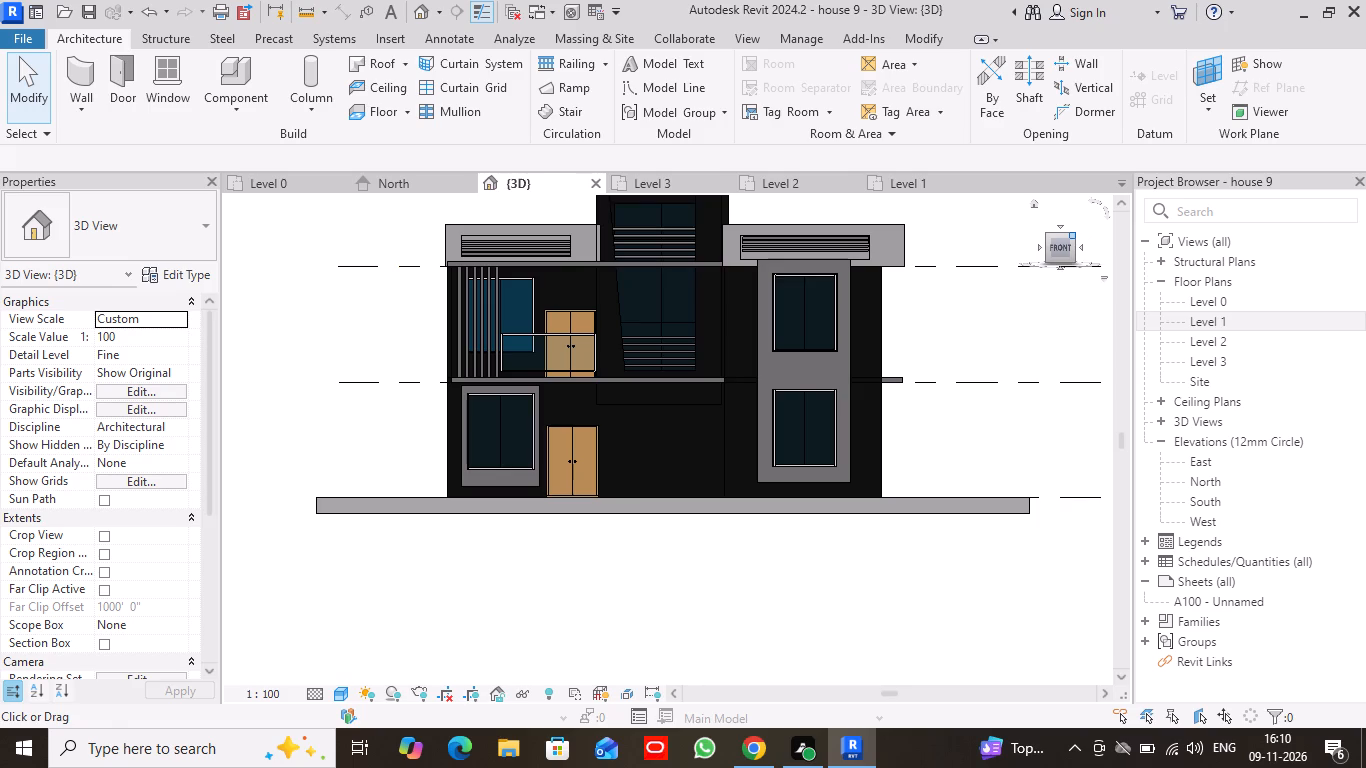
drag(1072, 234, 1048, 250)
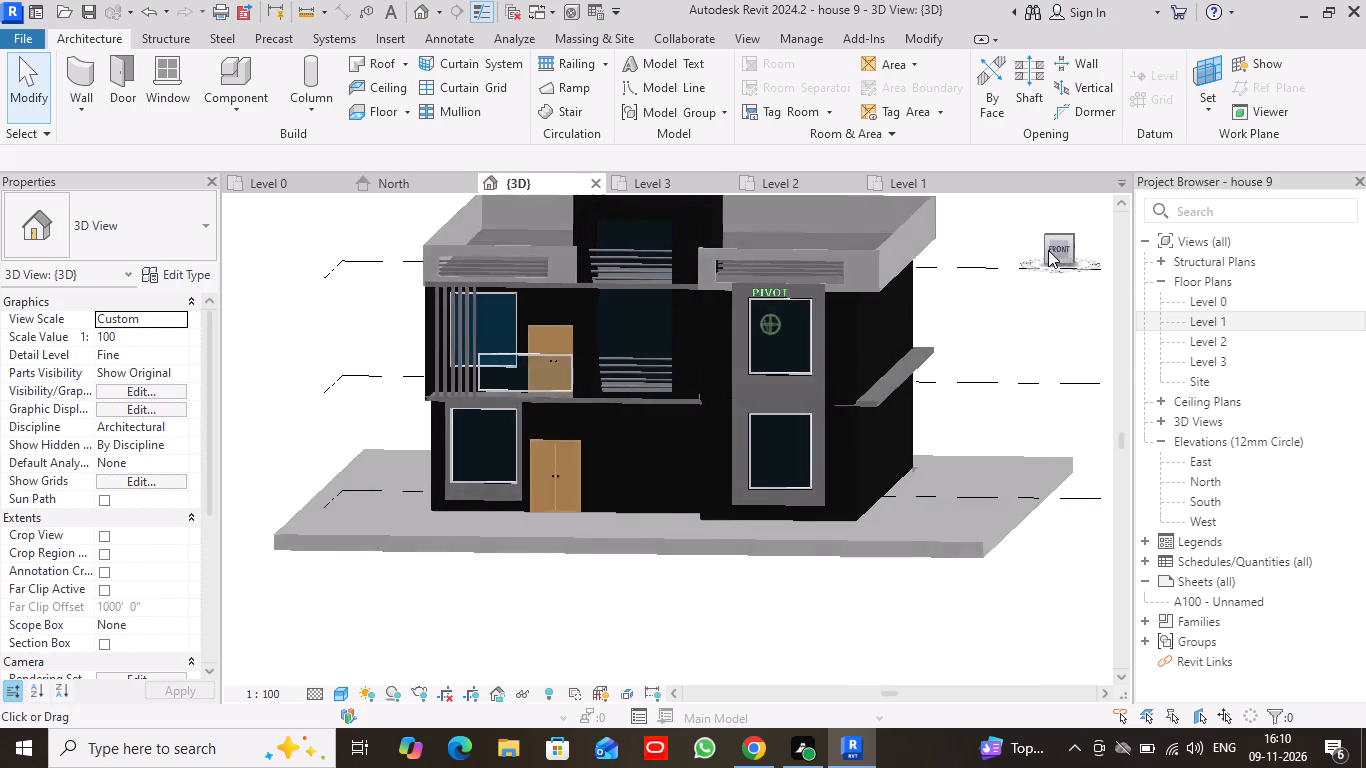
drag(1048, 250, 1019, 253)
scroll(817, 305, down, 4)
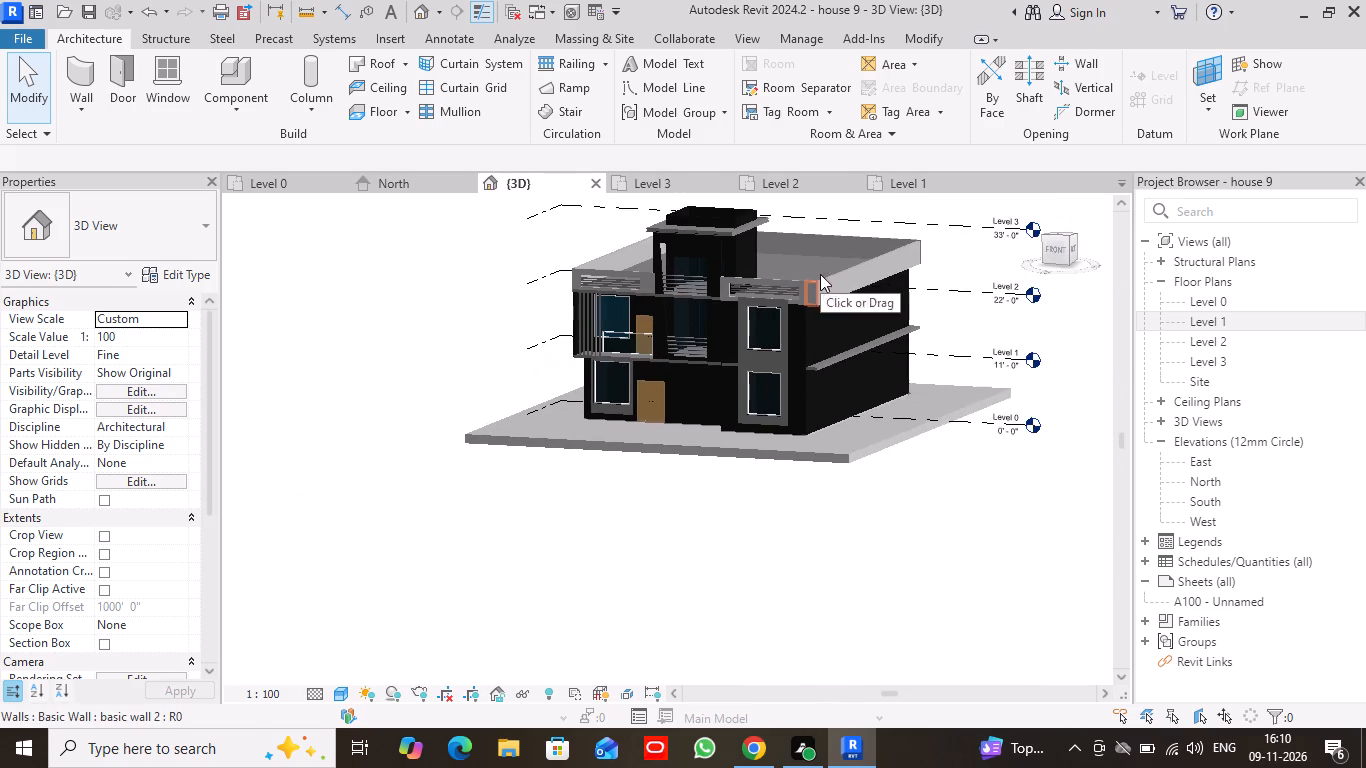
middle_drag(820, 273, 778, 380)
scroll(695, 431, up, 5)
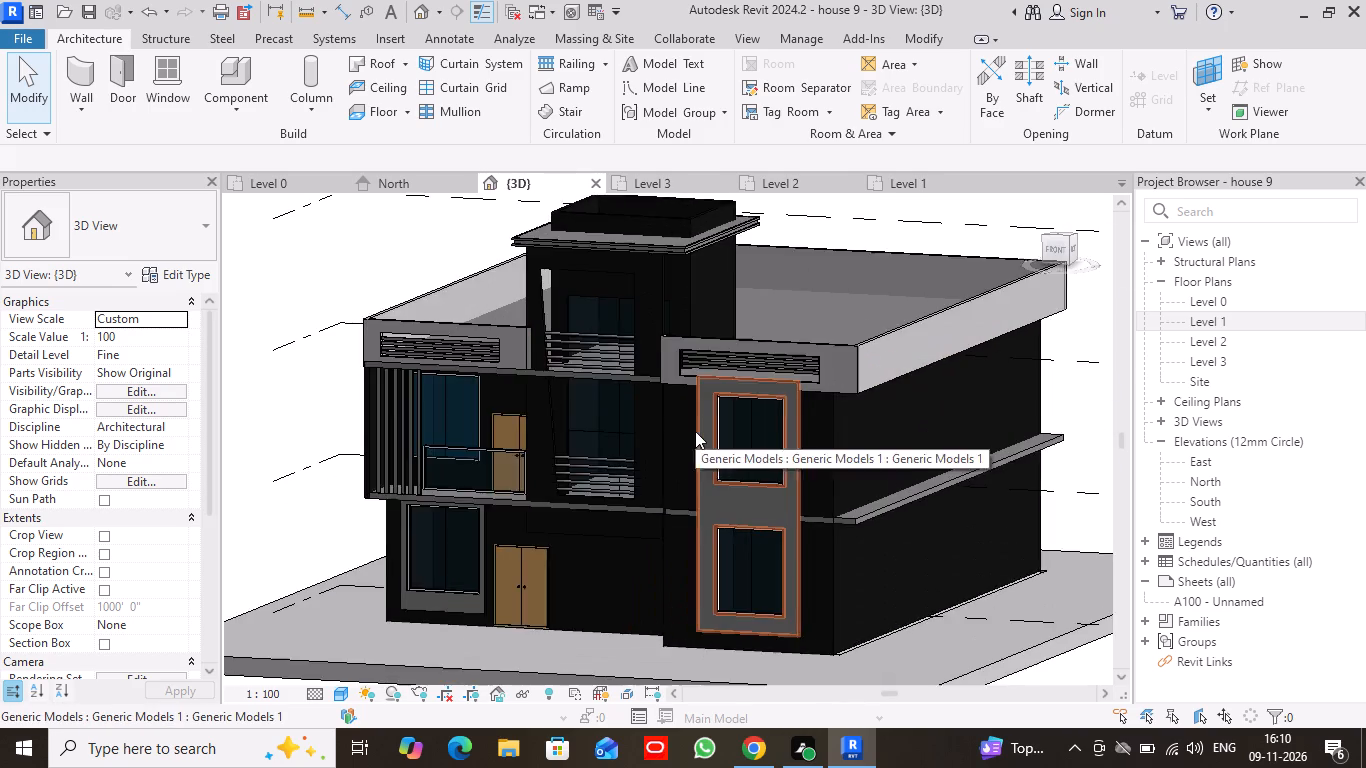
scroll(697, 430, up, 4)
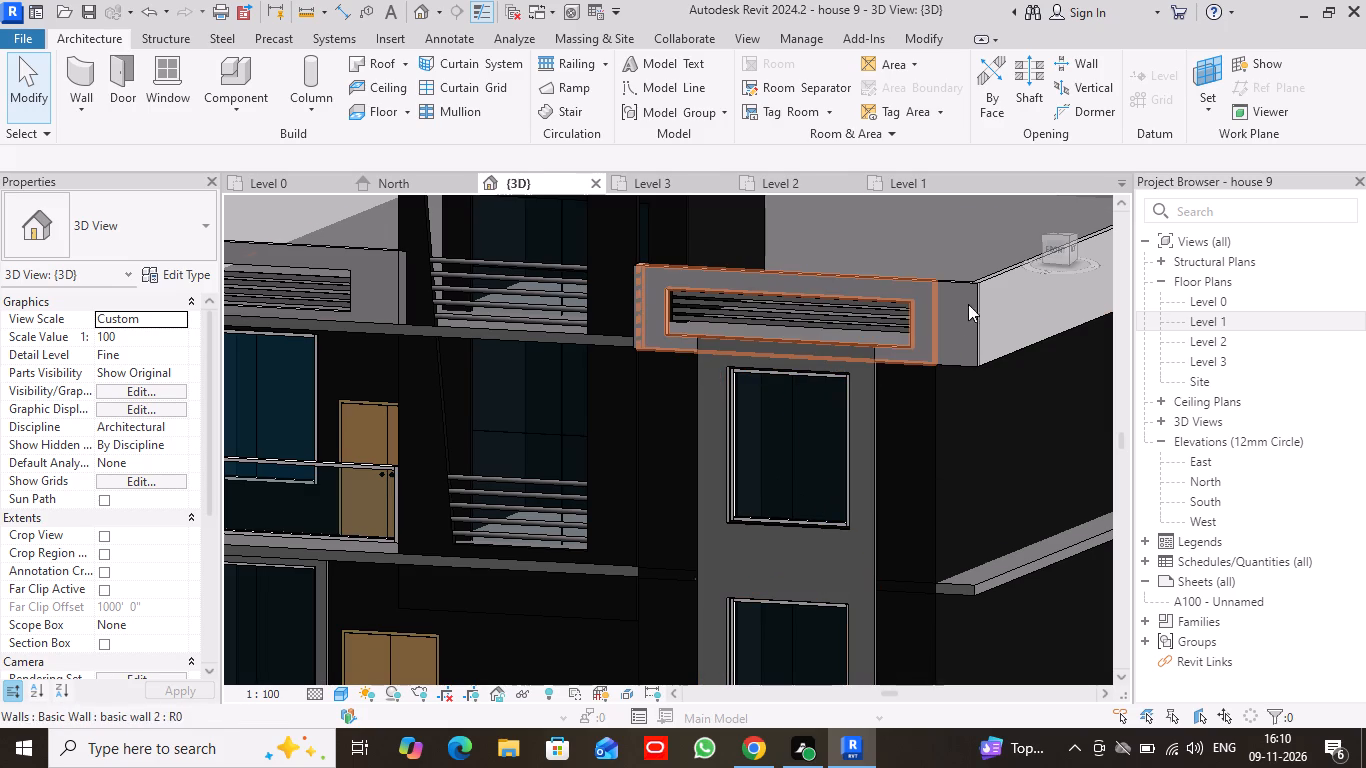
scroll(886, 385, down, 3)
middle_drag(676, 528, 733, 438)
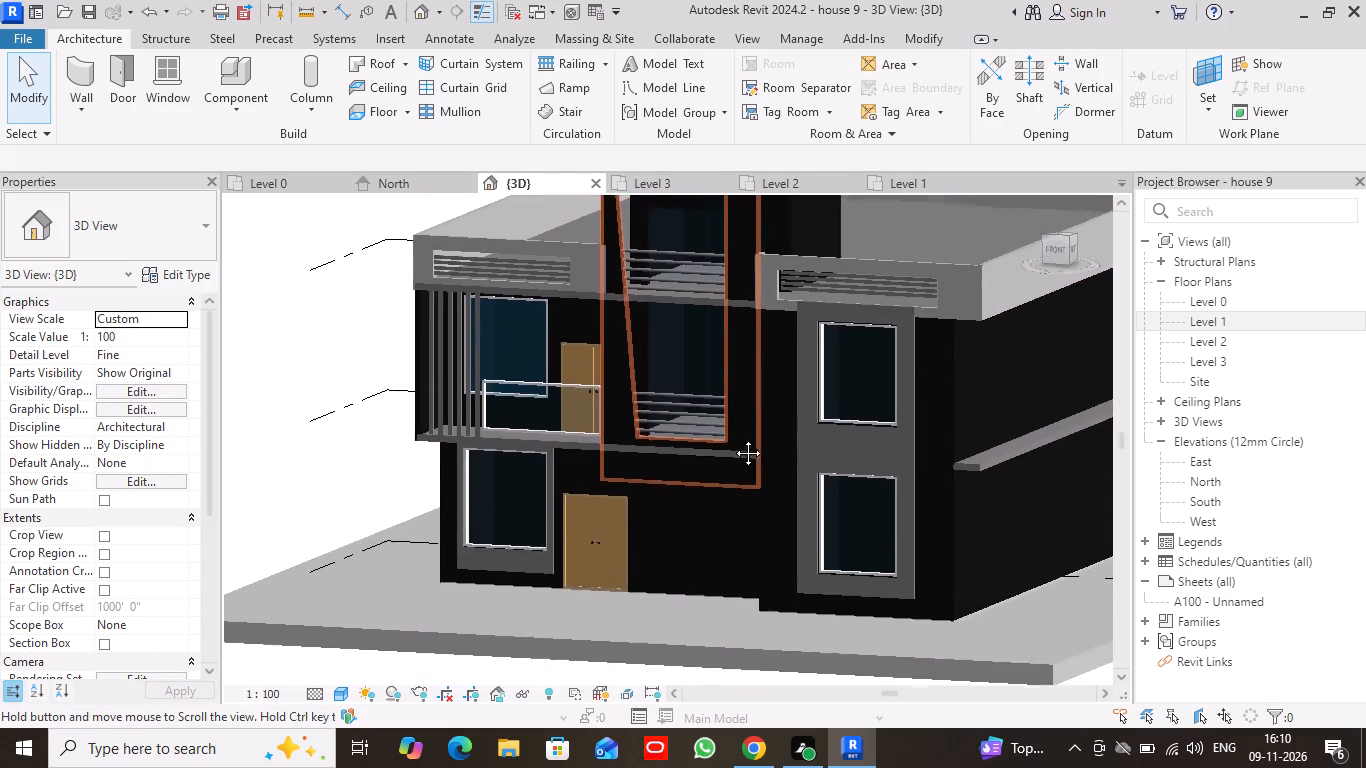
middle_drag(733, 438, 738, 425)
scroll(739, 424, up, 2)
scroll(739, 424, down, 2)
middle_drag(720, 253, 685, 331)
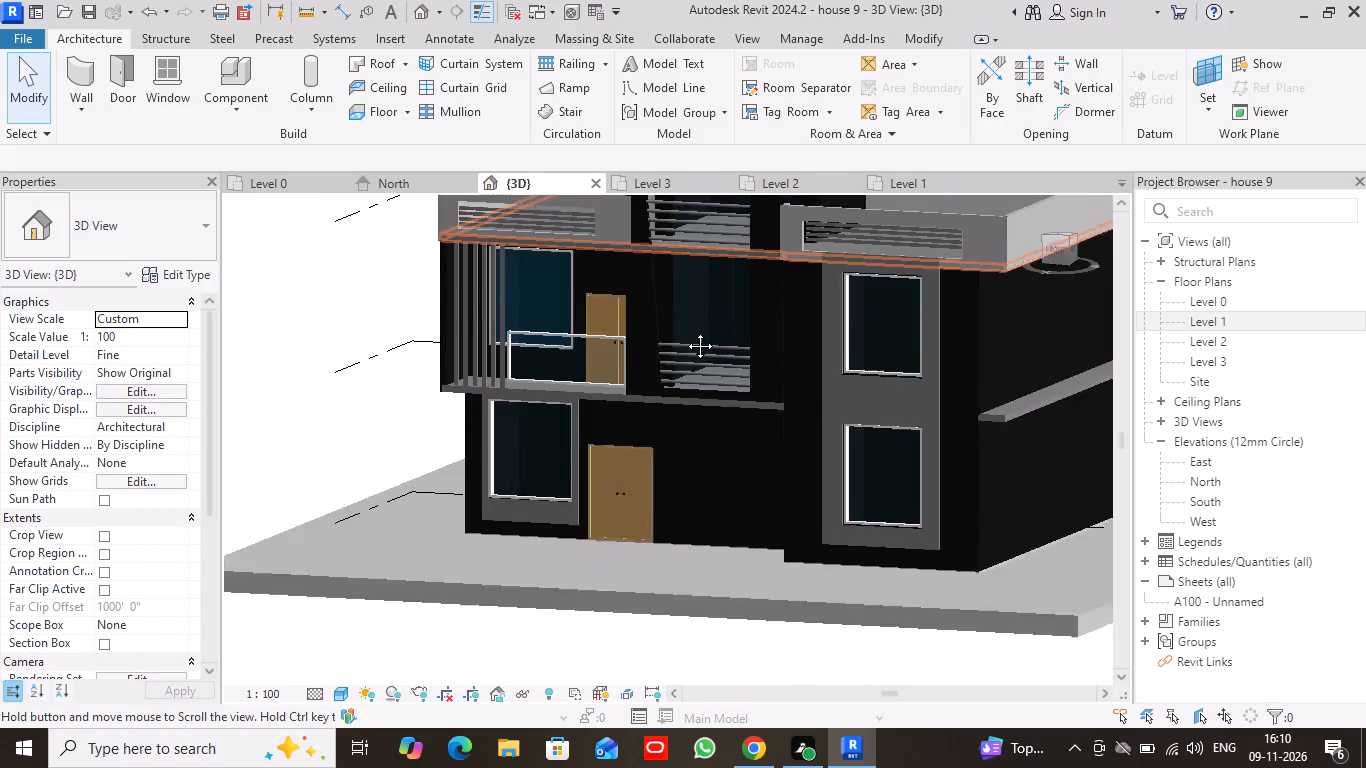
middle_drag(685, 331, 656, 379)
scroll(678, 364, down, 1)
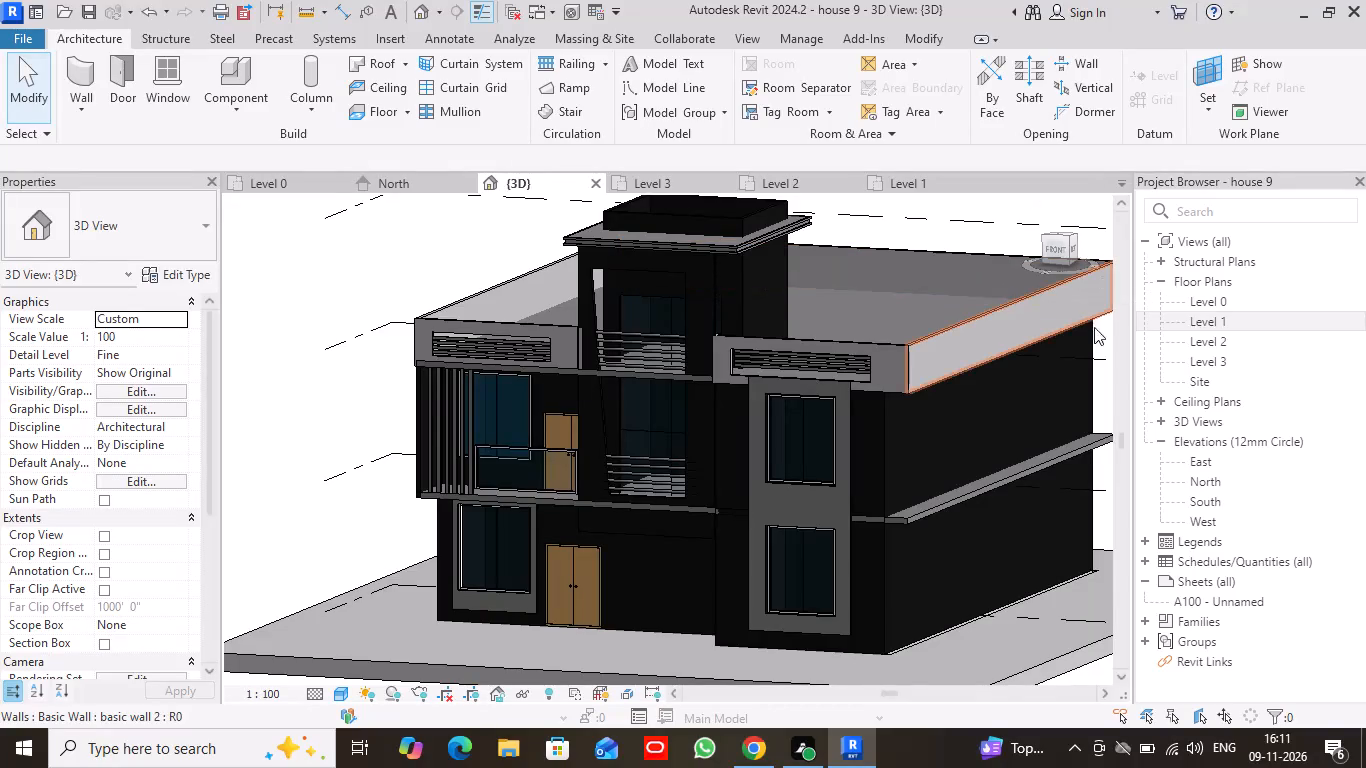
click(1061, 256)
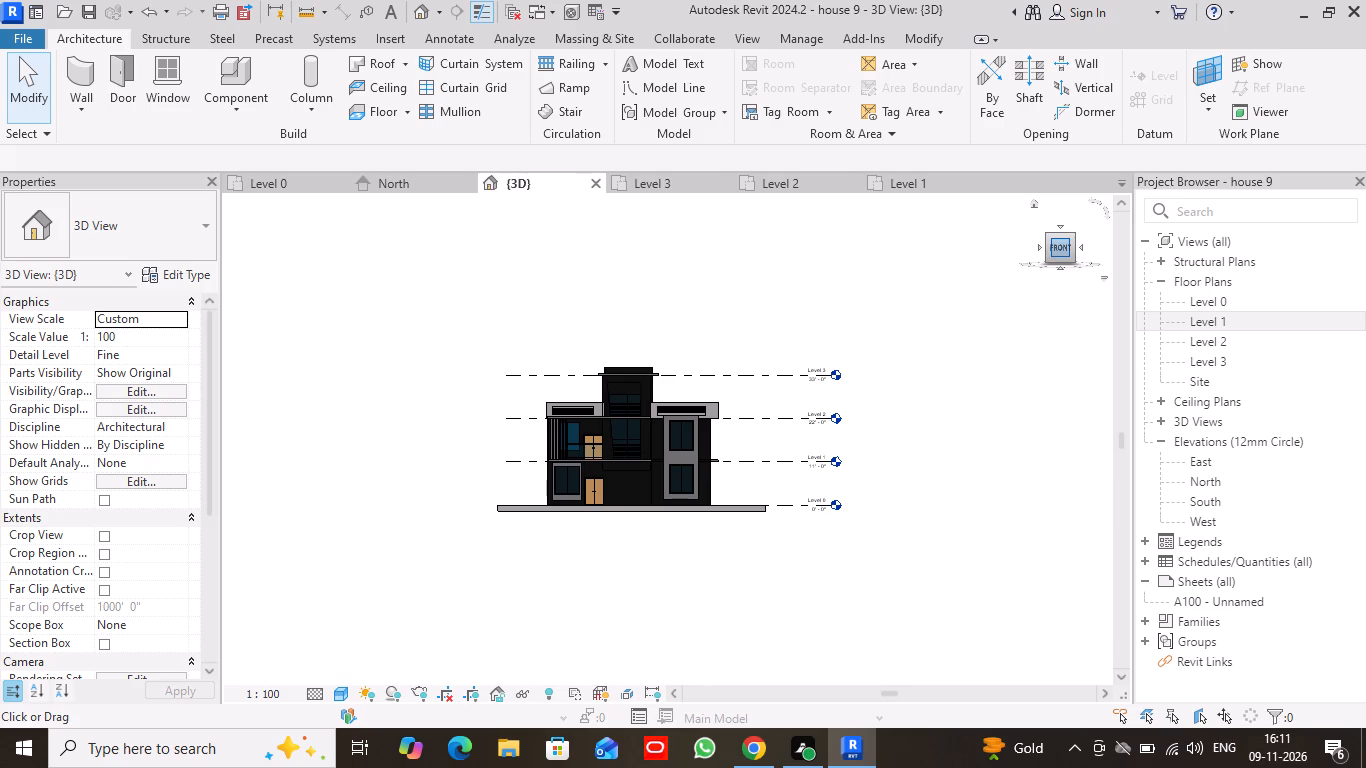
In the Level 0 plan, place two Windows_Sgl_Plain 910x910mm windows in the projecting front room's side wall, 1' 6" from the front wall and 1' 0" from the partition.
click(168, 84)
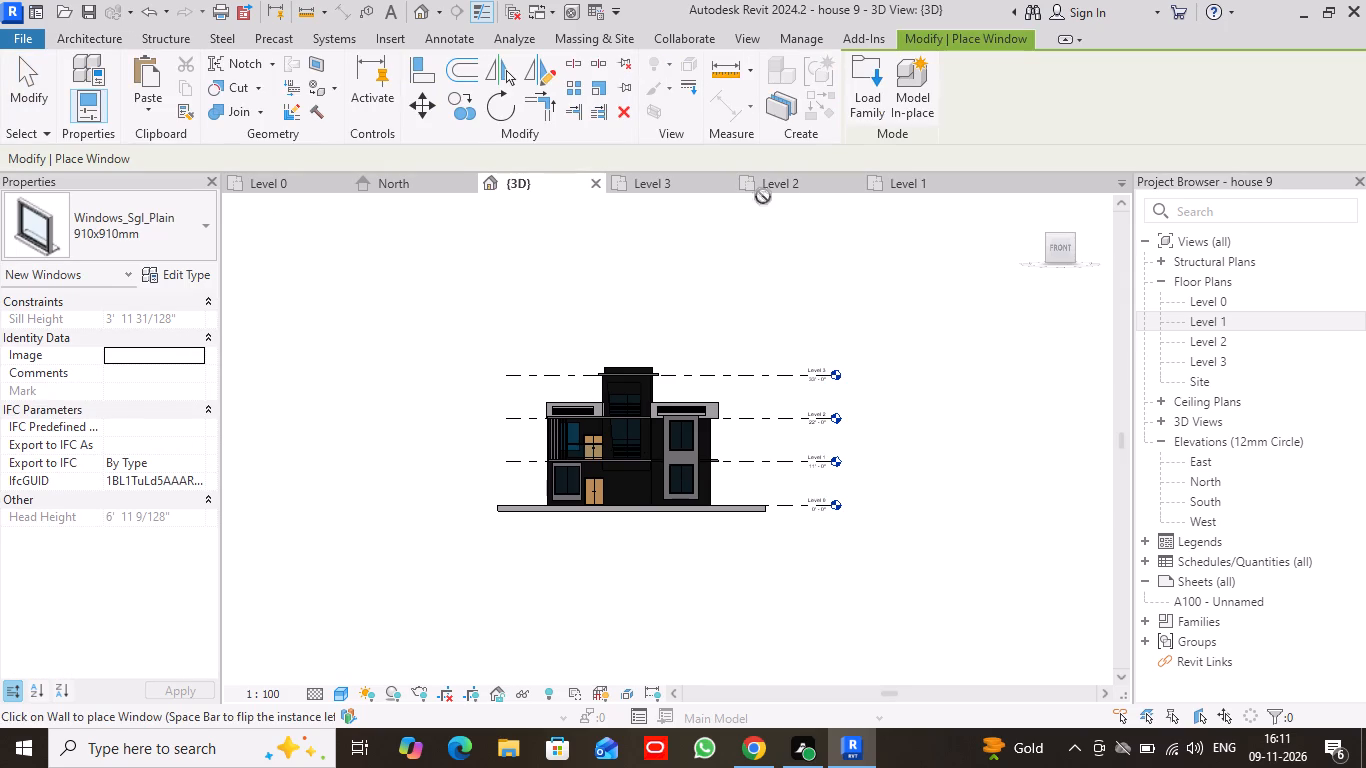
click(313, 186)
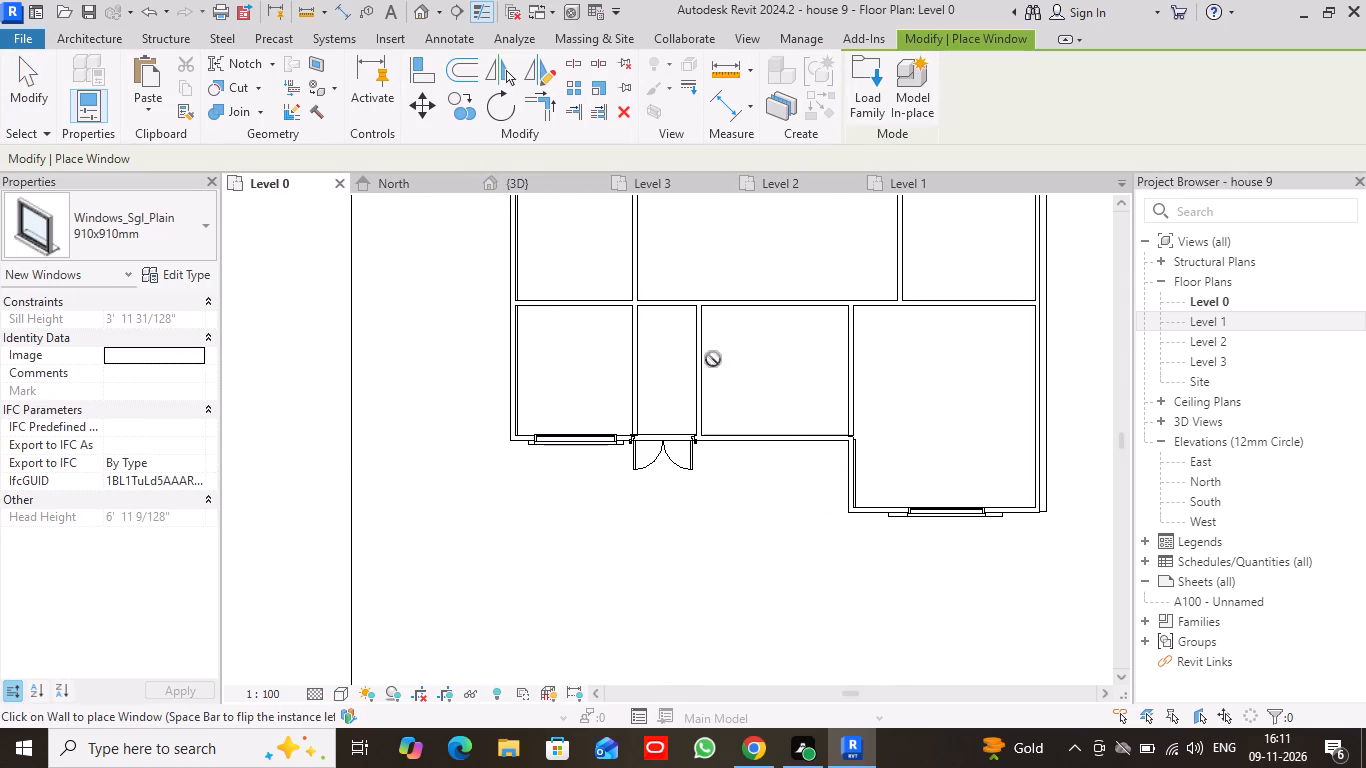
middle_drag(922, 397, 827, 399)
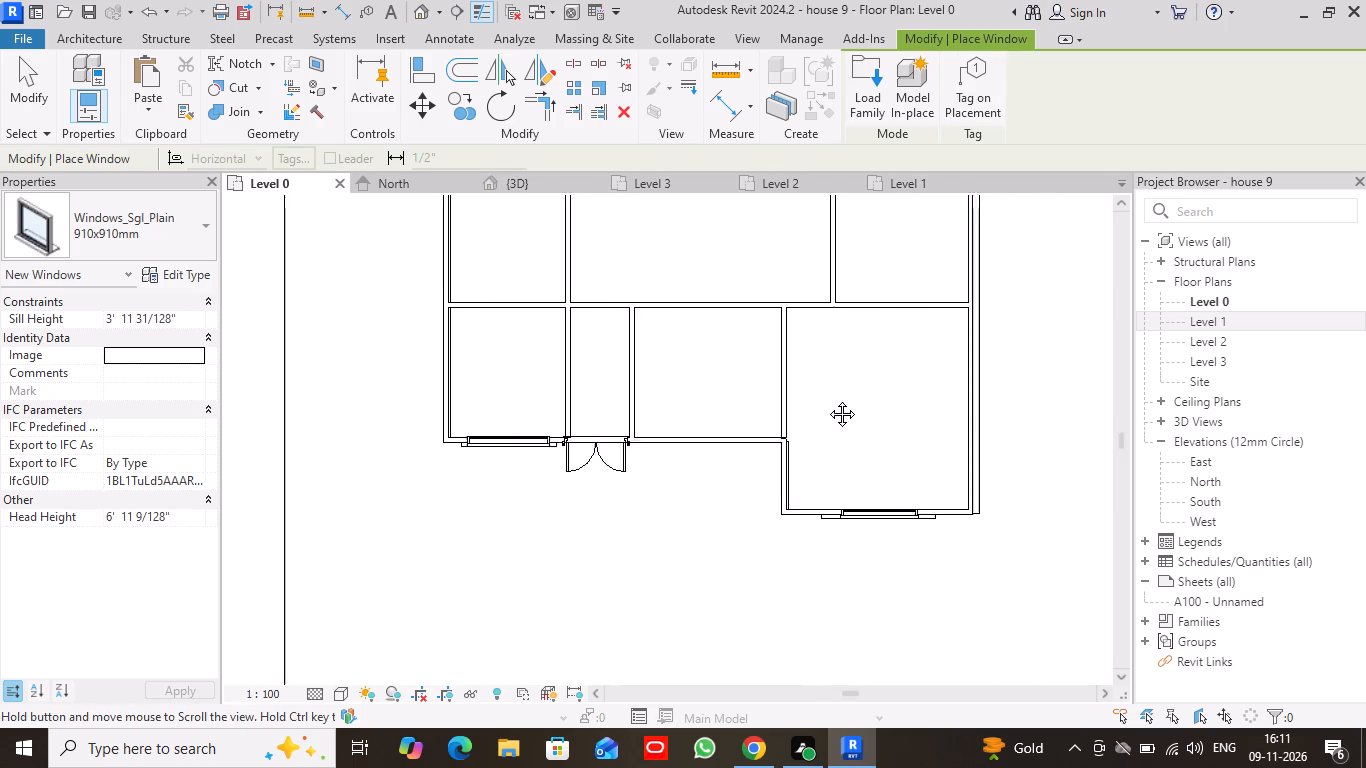
middle_drag(827, 399, 745, 452)
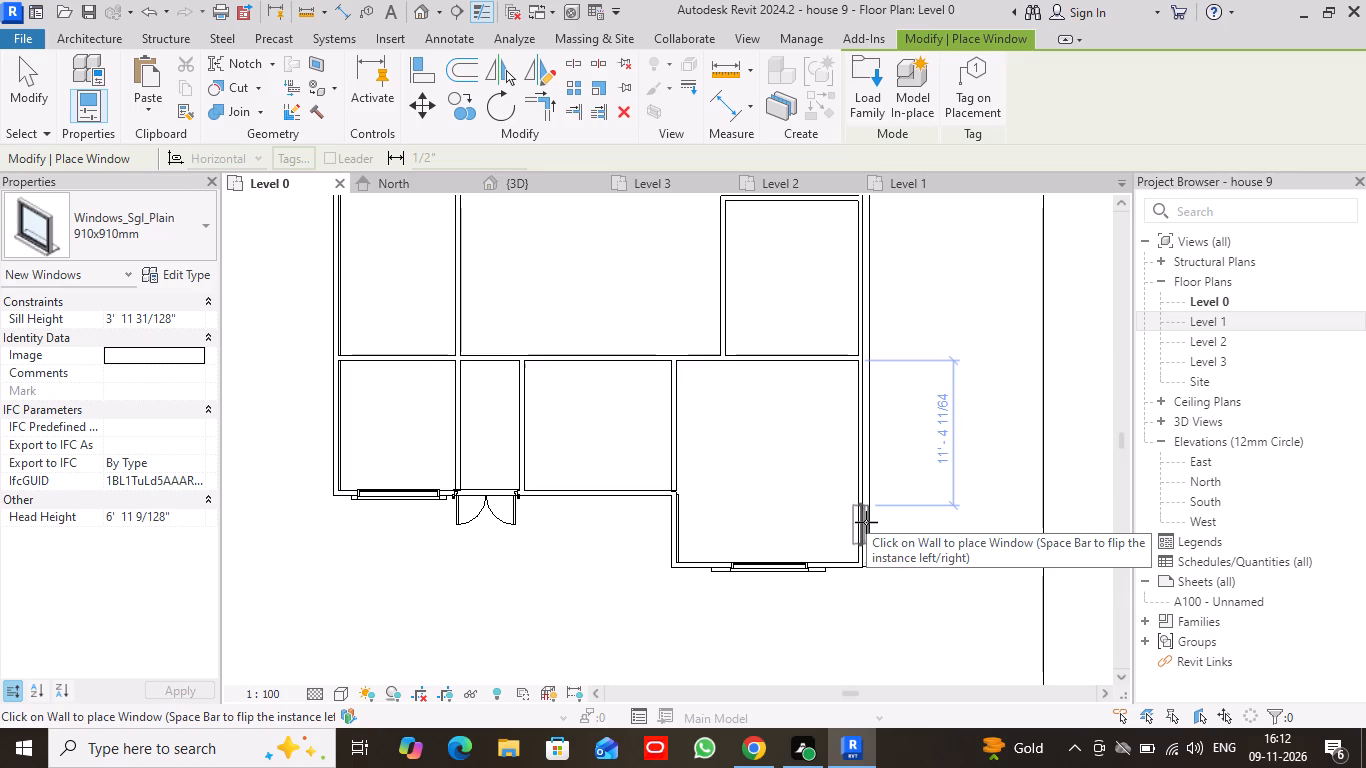
click(866, 522)
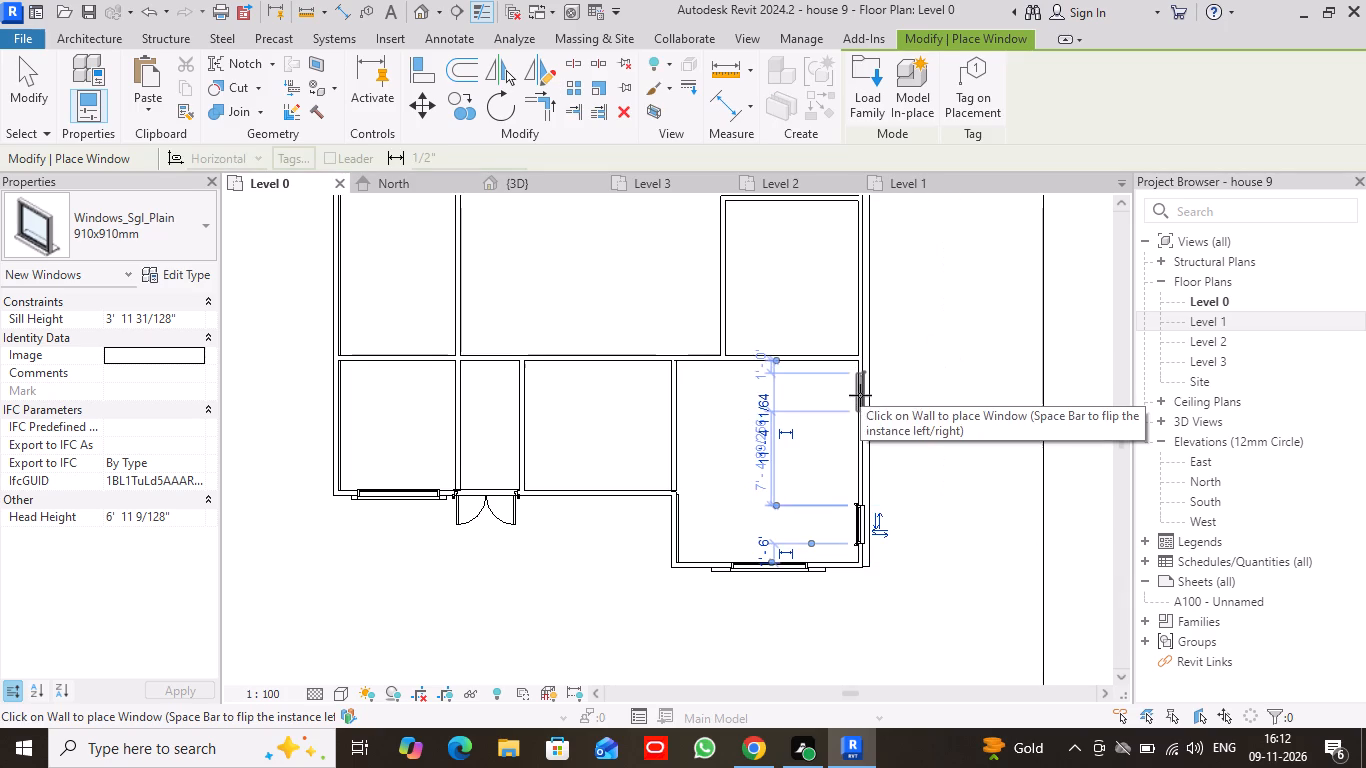
click(860, 395)
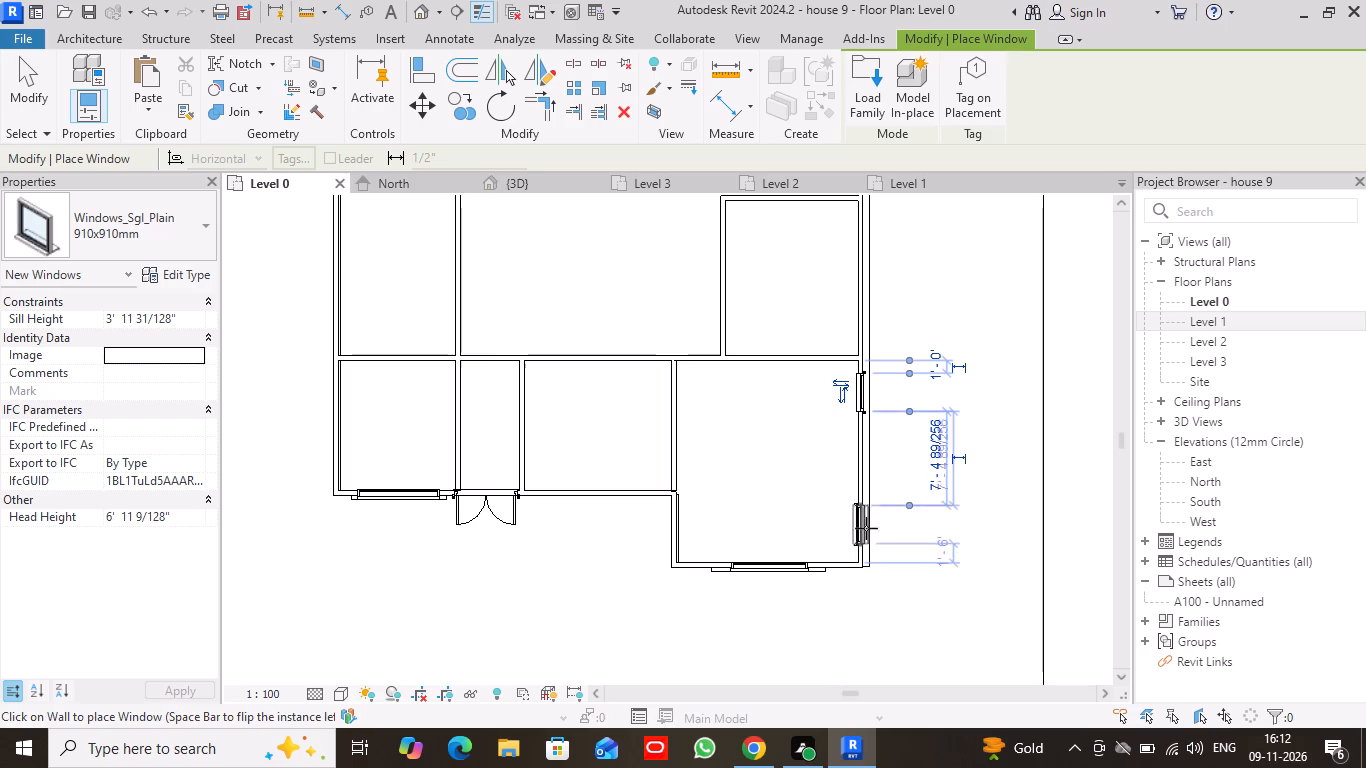
Check the side windows in 3D, and replace the one nearest the front corner with a 910x910mm window facing the same way as the other.
click(555, 188)
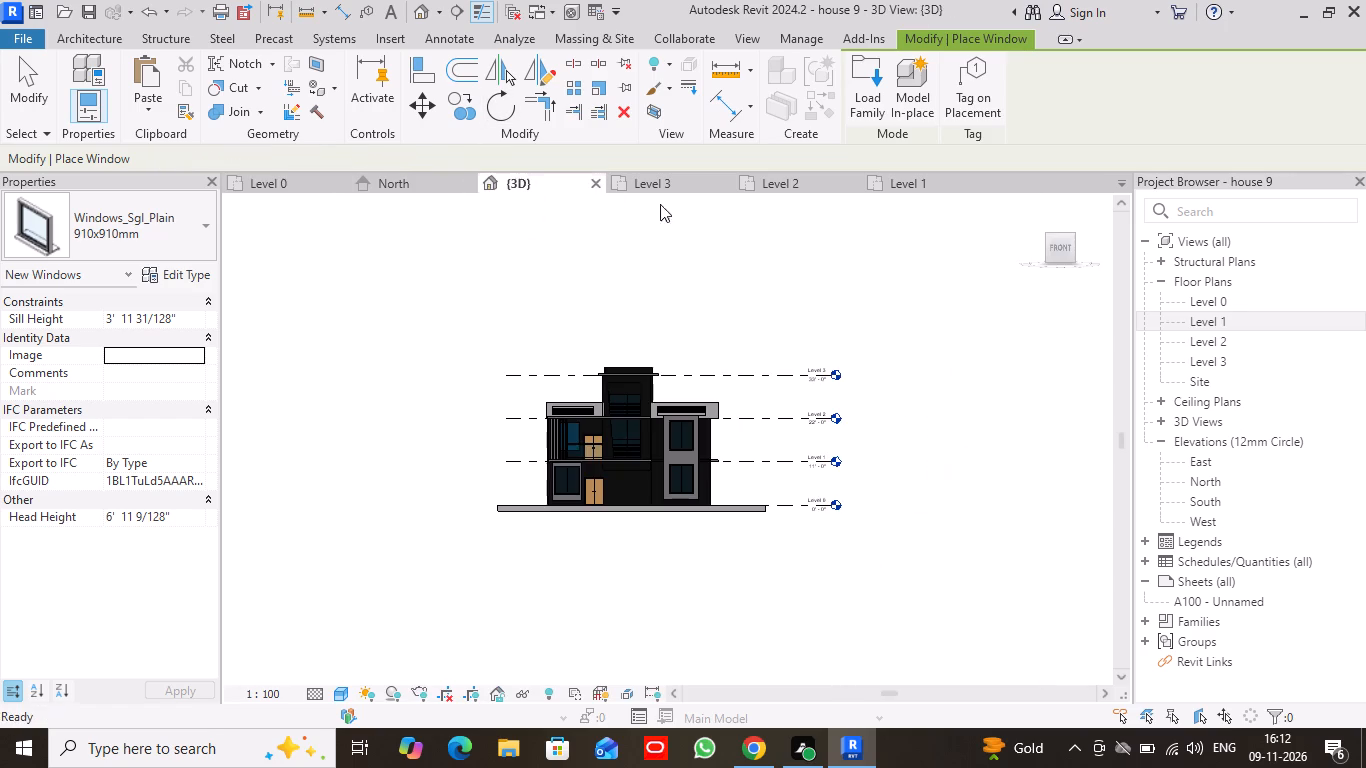
drag(1073, 238, 961, 258)
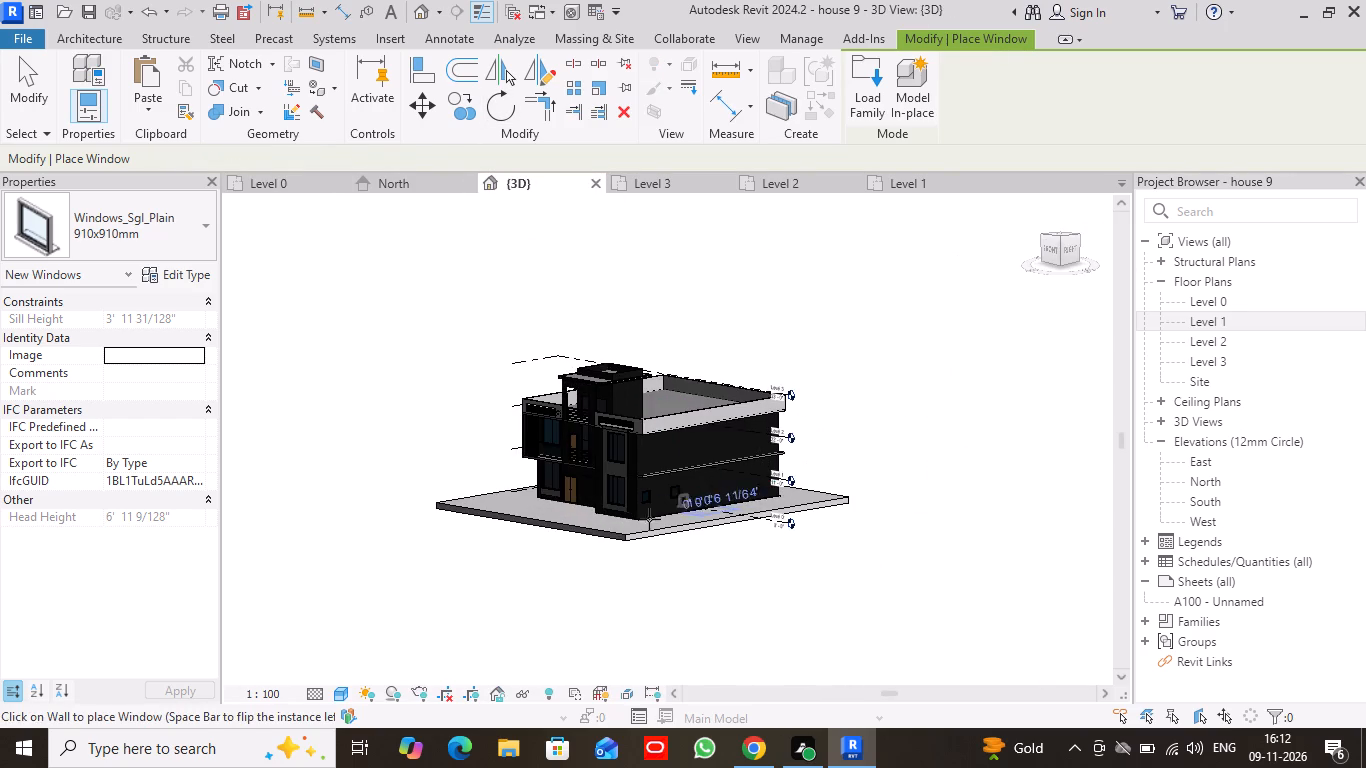
scroll(667, 517, up, 10)
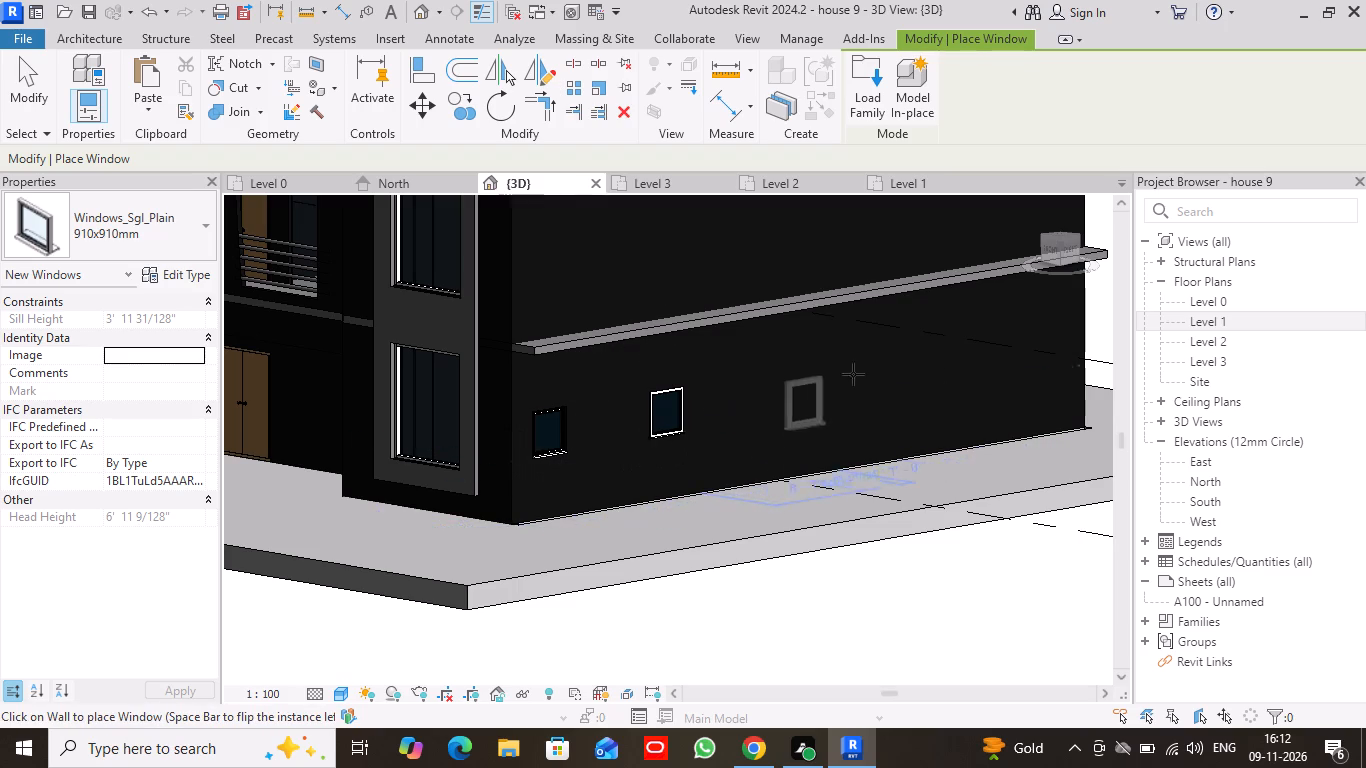
click(287, 183)
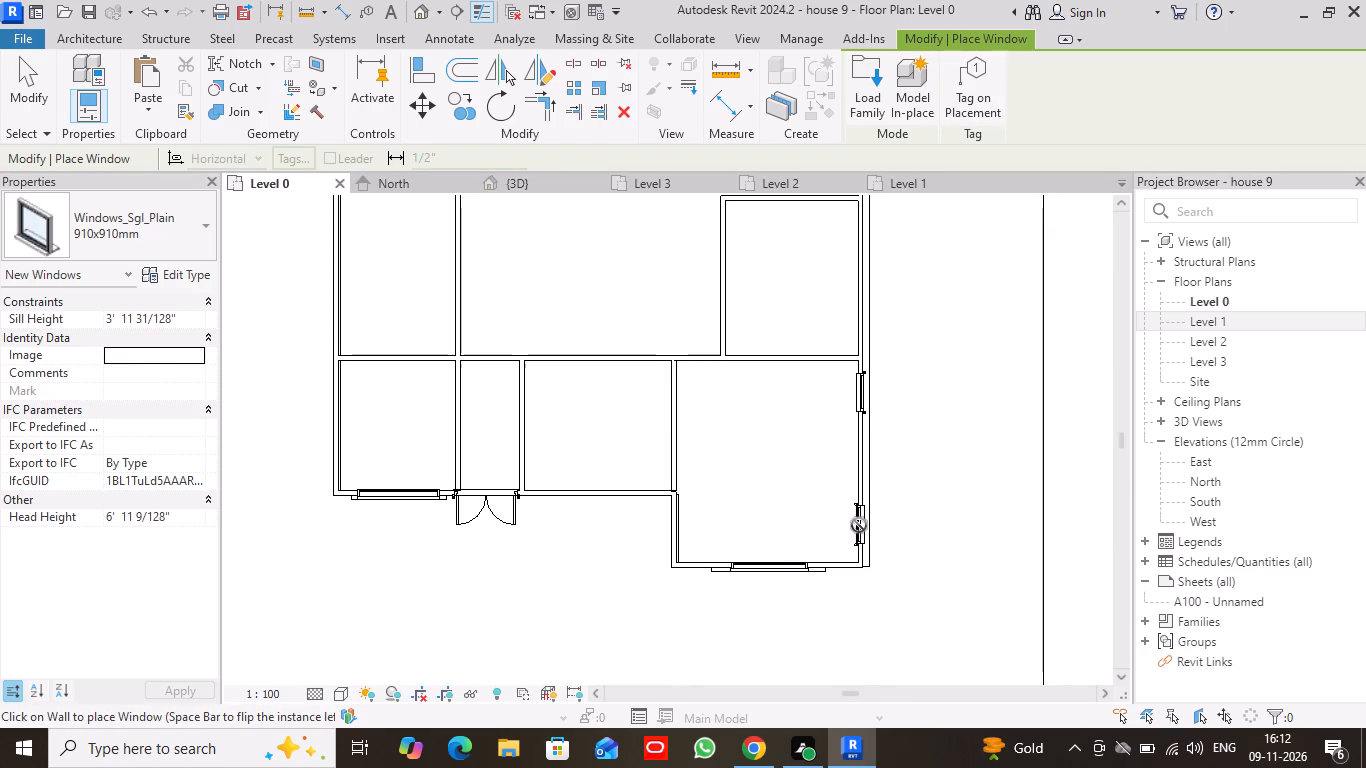
click(21, 81)
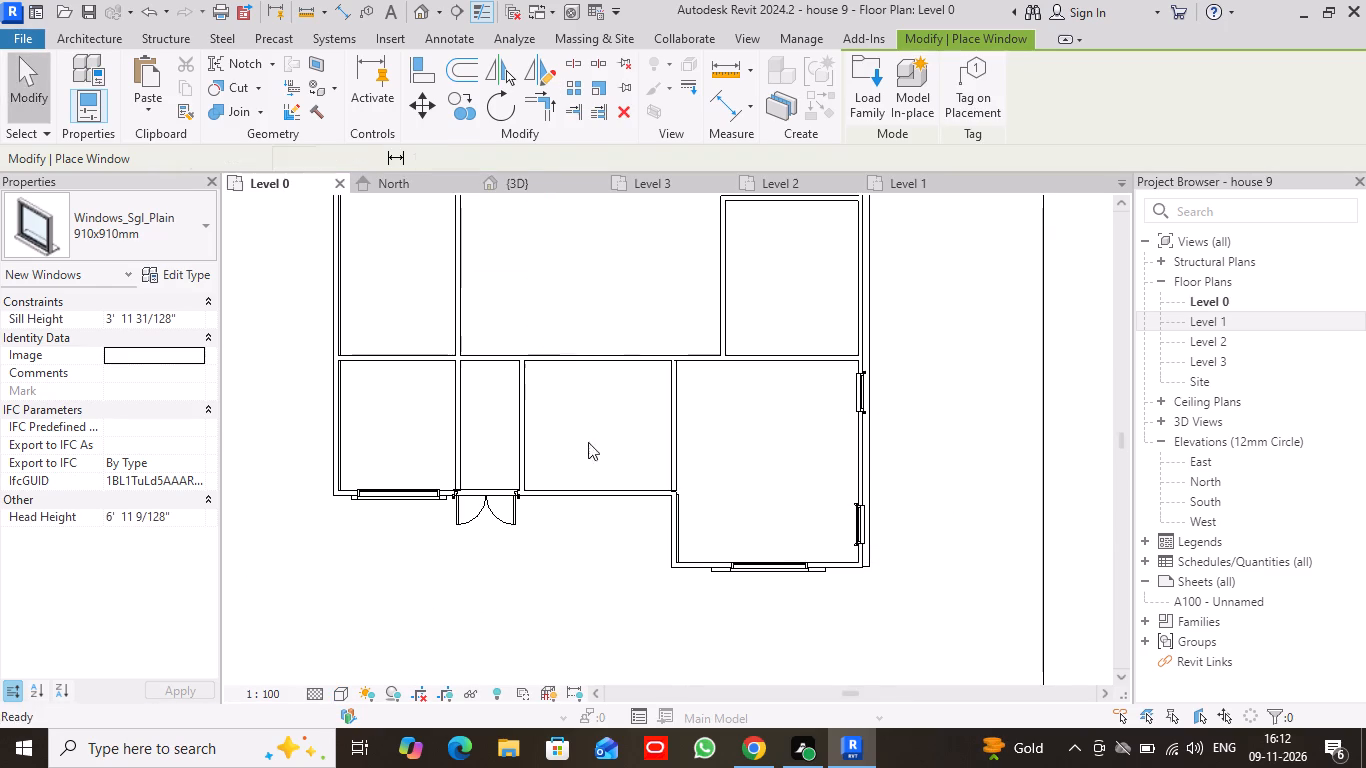
click(858, 522)
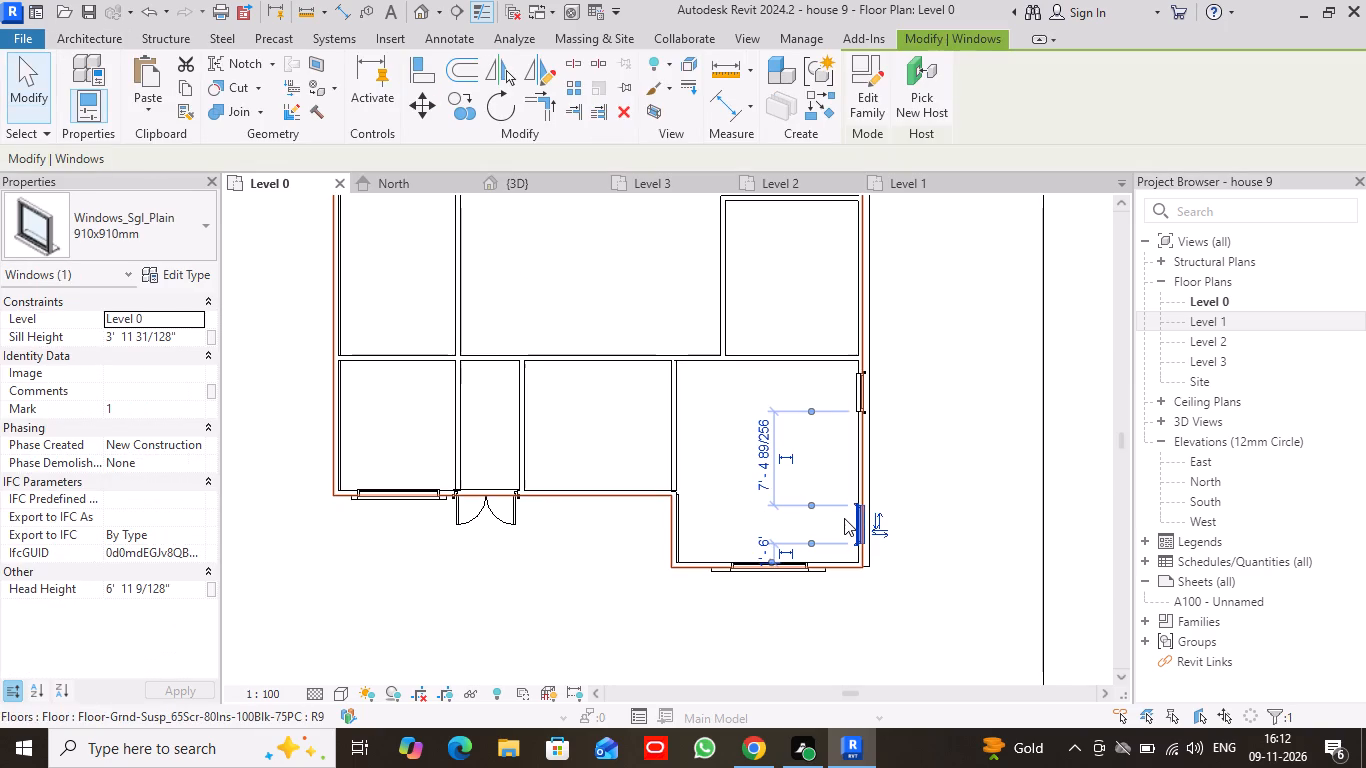
key(Delete)
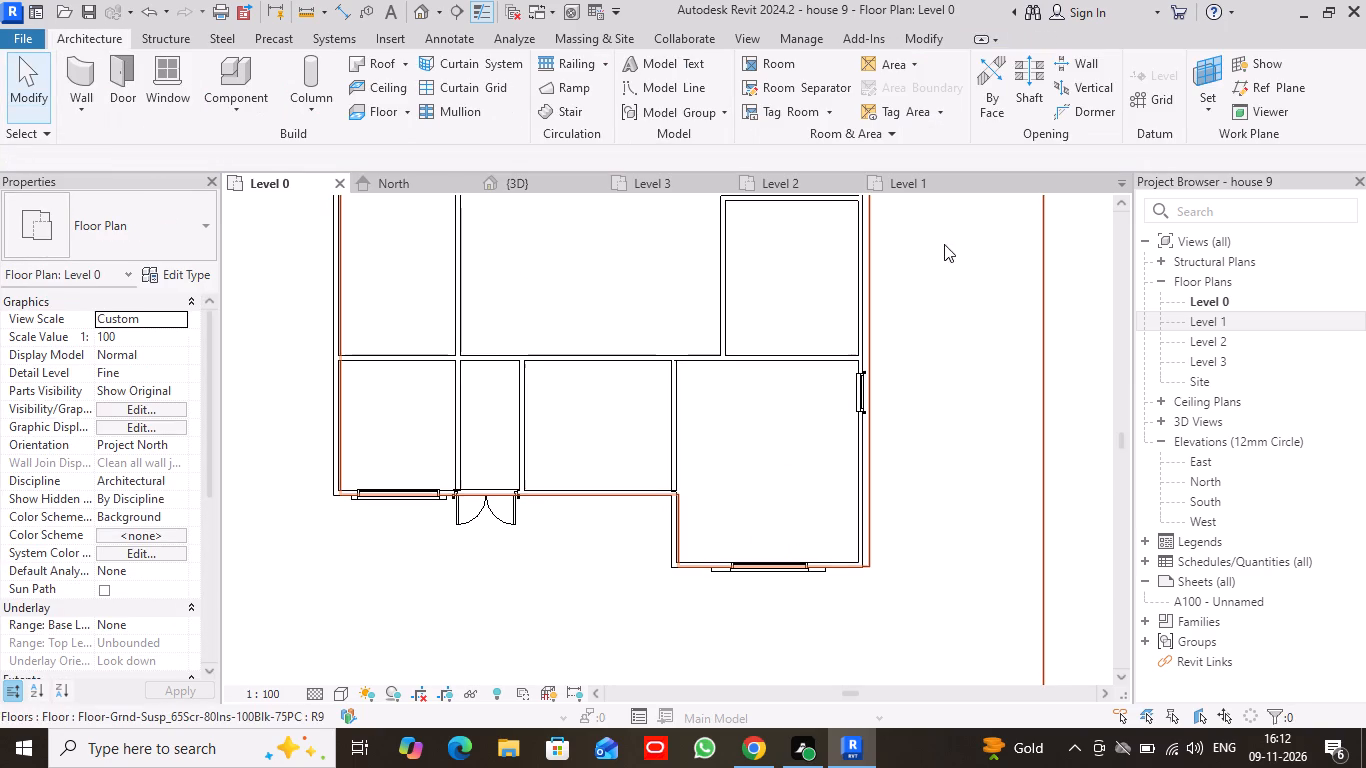
click(171, 89)
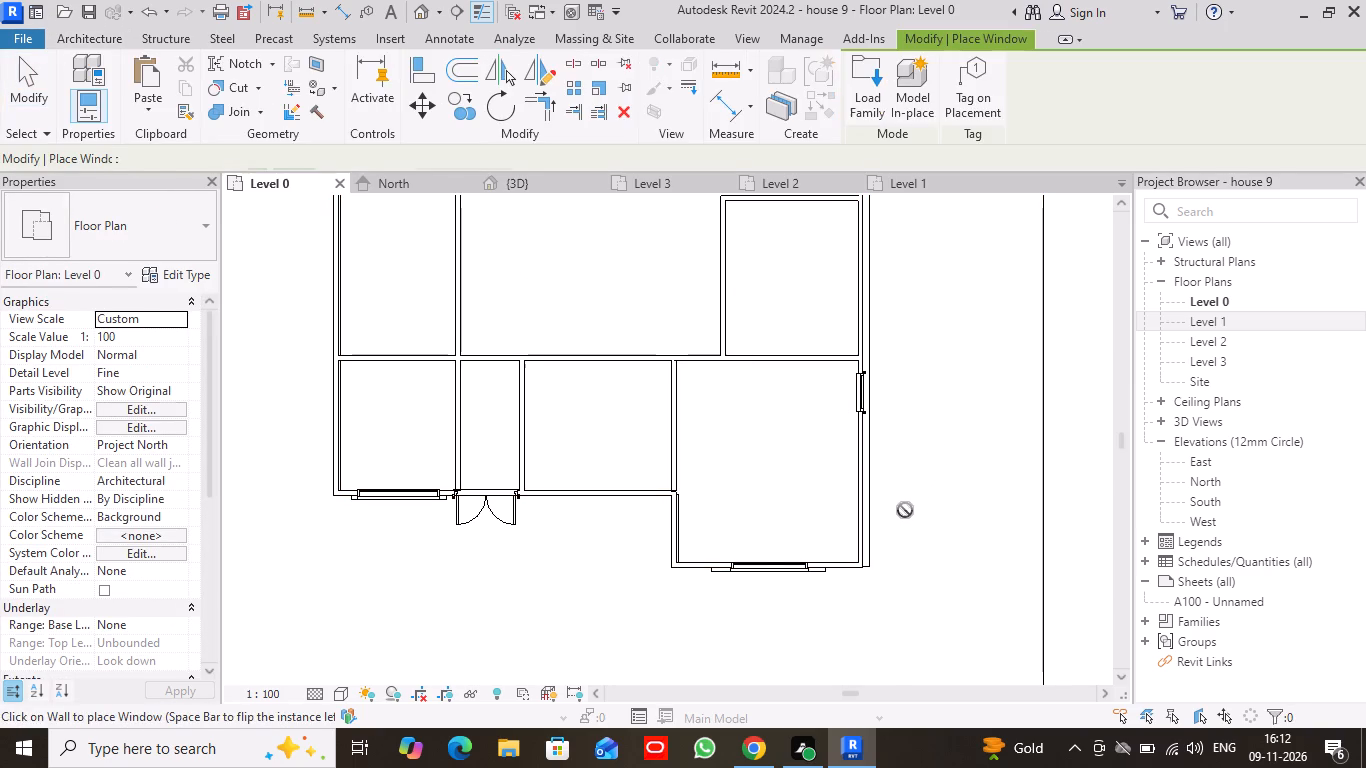
click(856, 523)
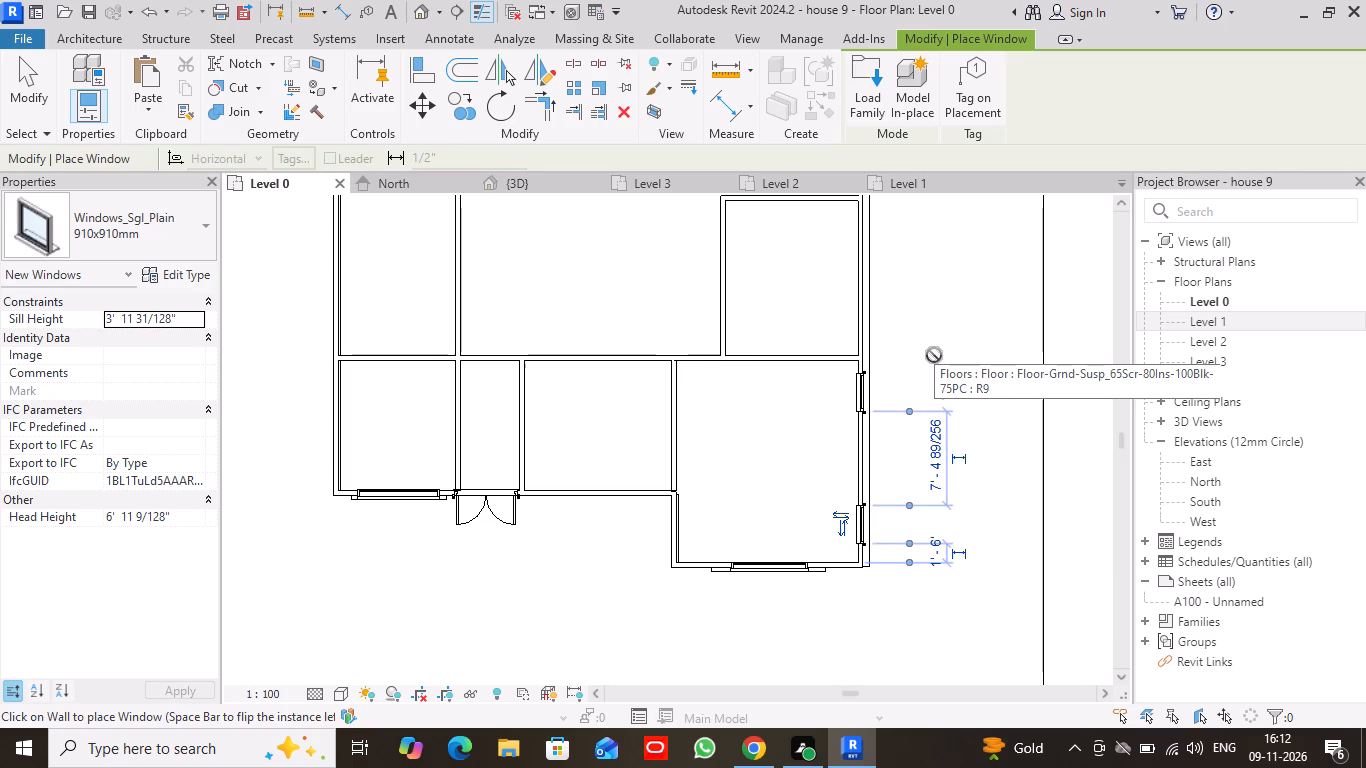
Place two Doors_IntSgl 810x2110mm doors from the central hall into the two large back rooms, mirrored and 6" either side of their shared partition.
click(67, 35)
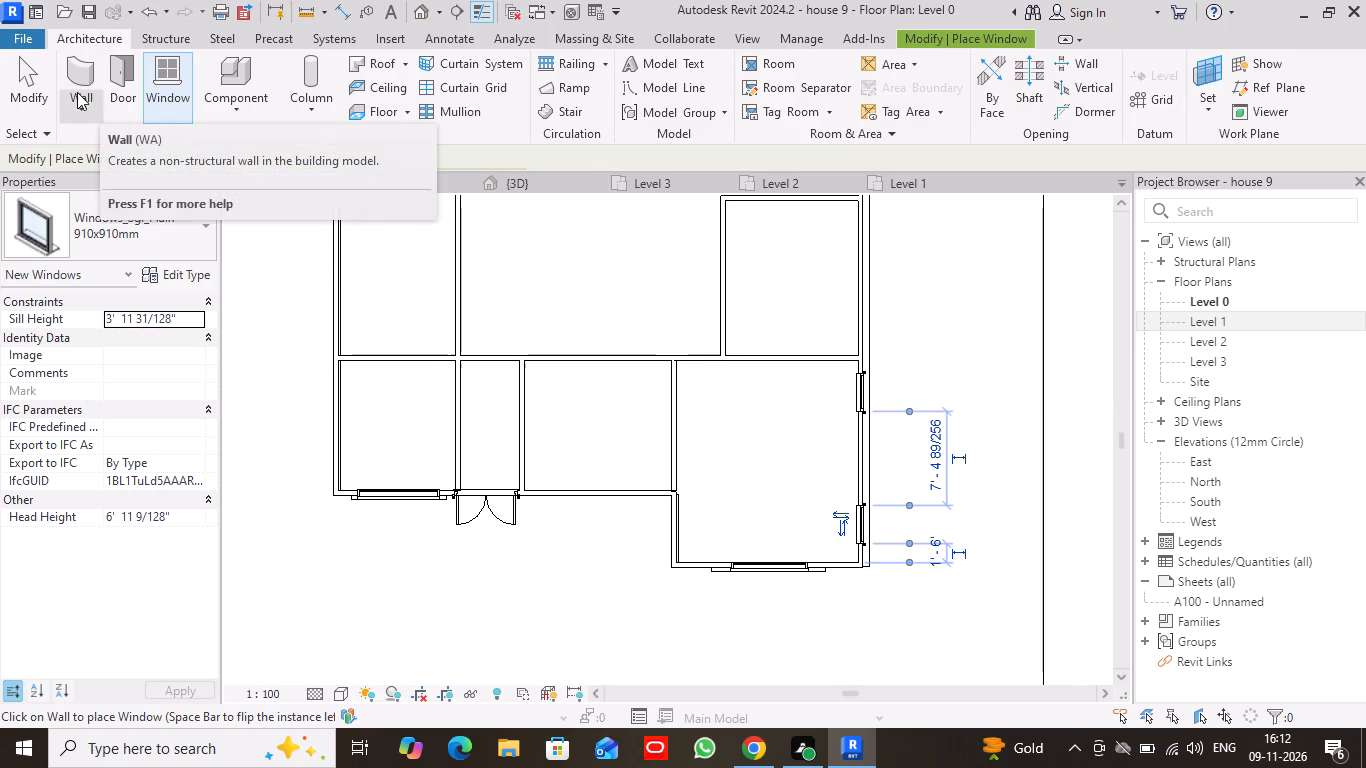
scroll(189, 0, up, 1)
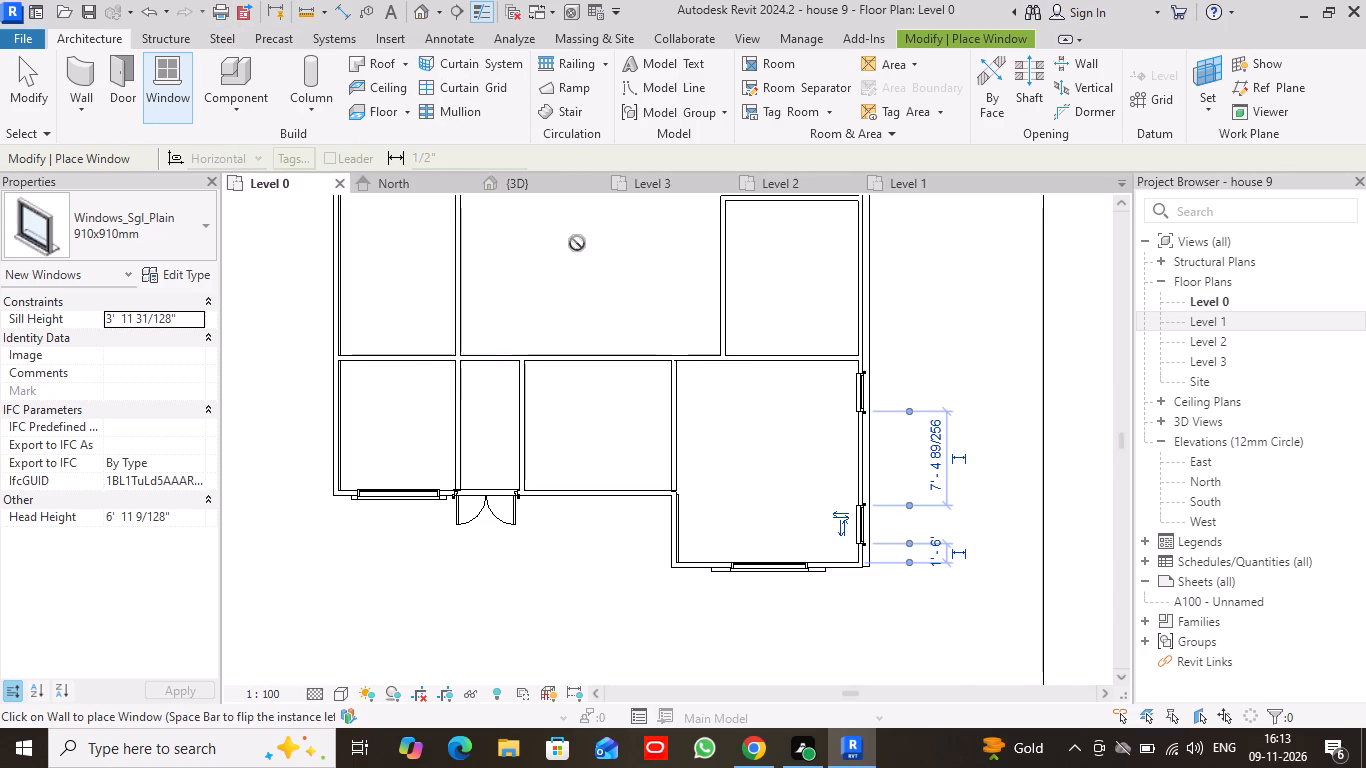
middle_drag(577, 247, 589, 383)
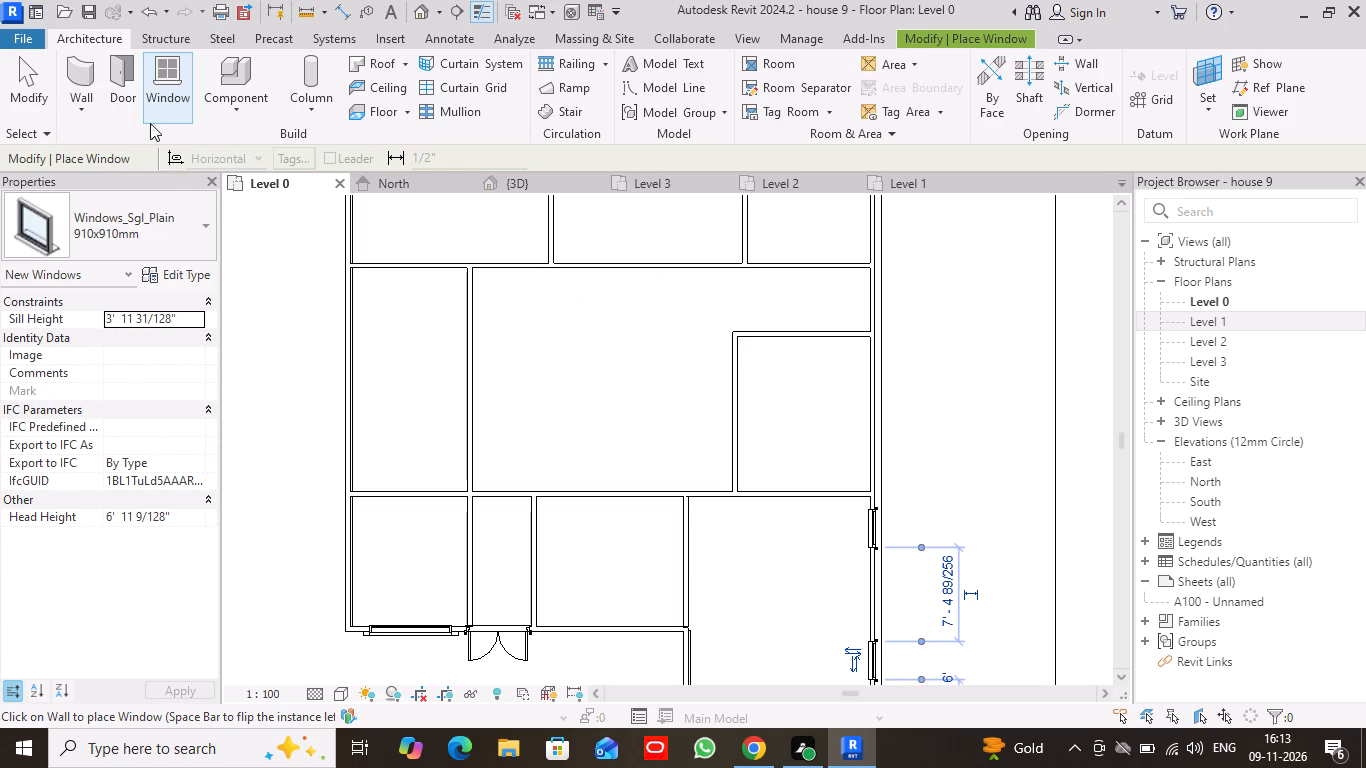
click(127, 87)
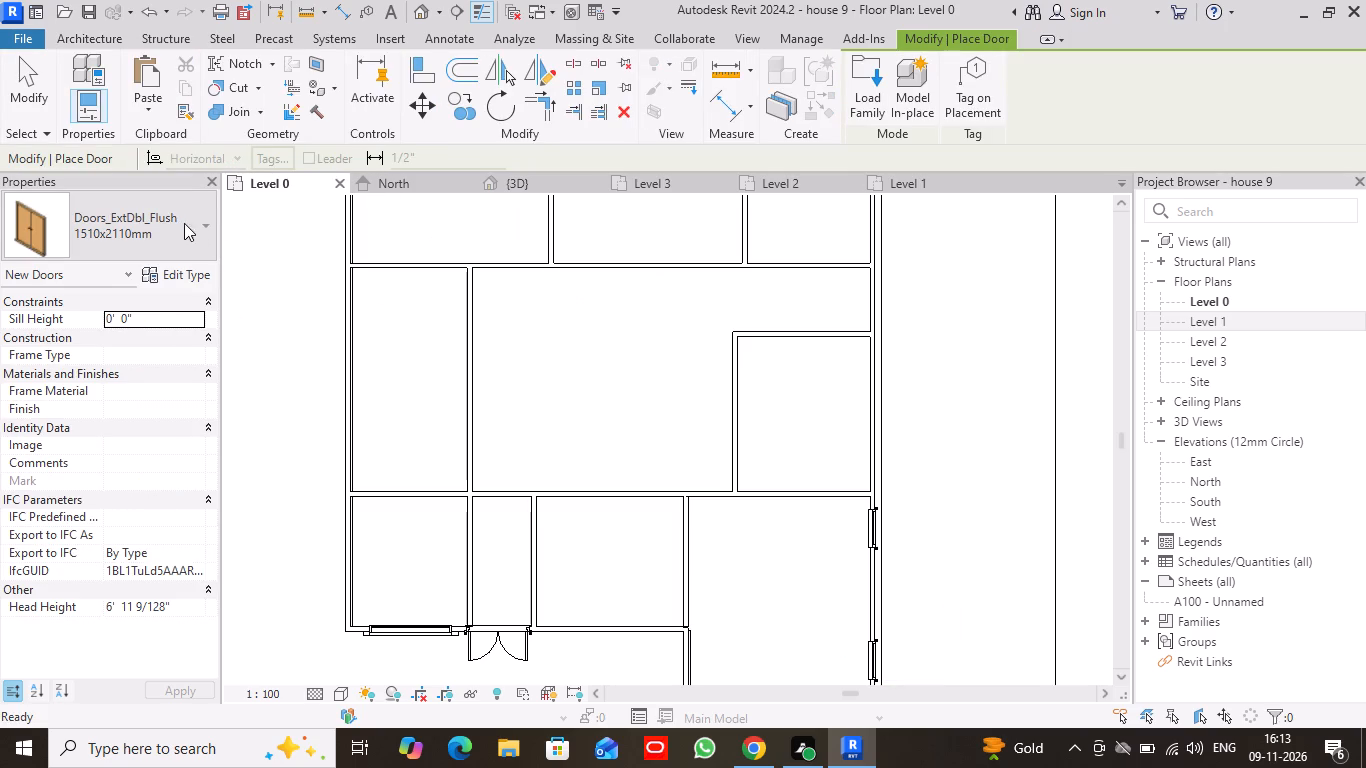
click(203, 225)
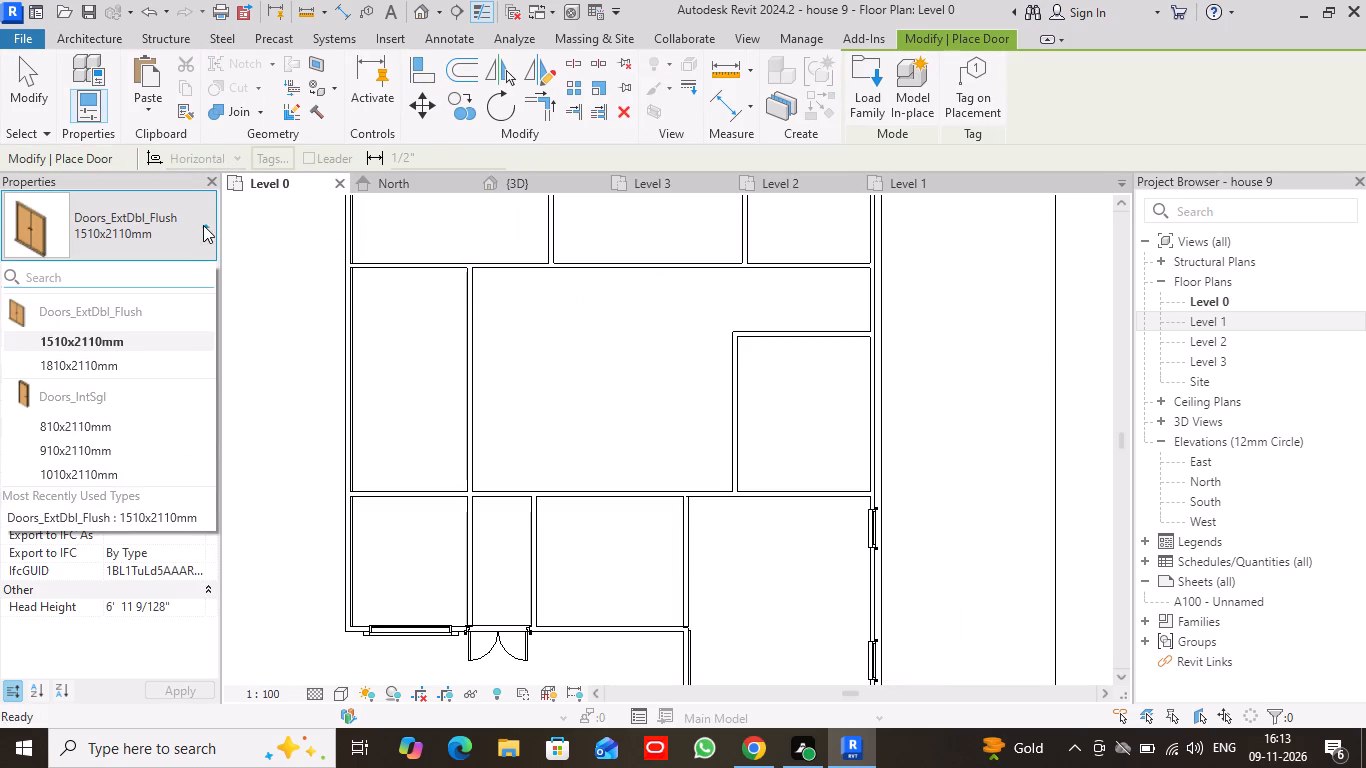
click(118, 474)
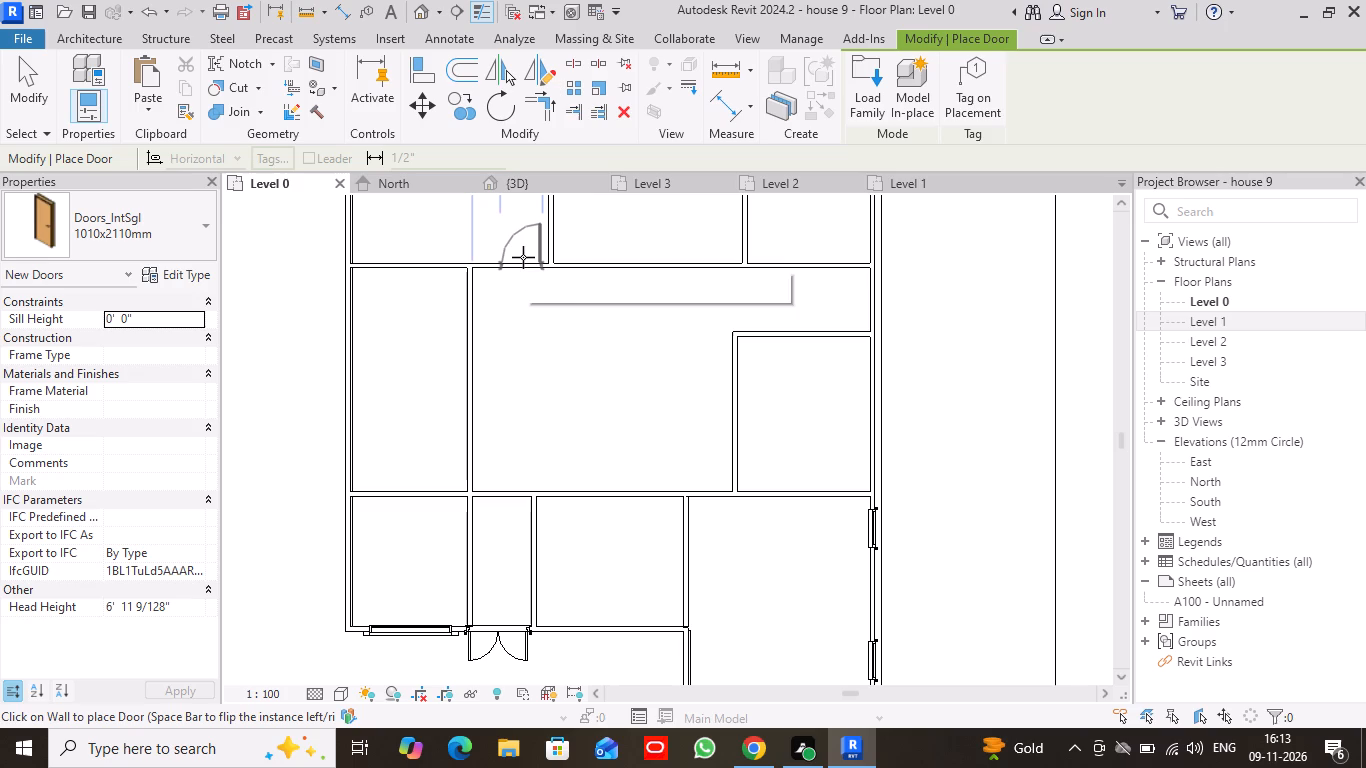
click(190, 230)
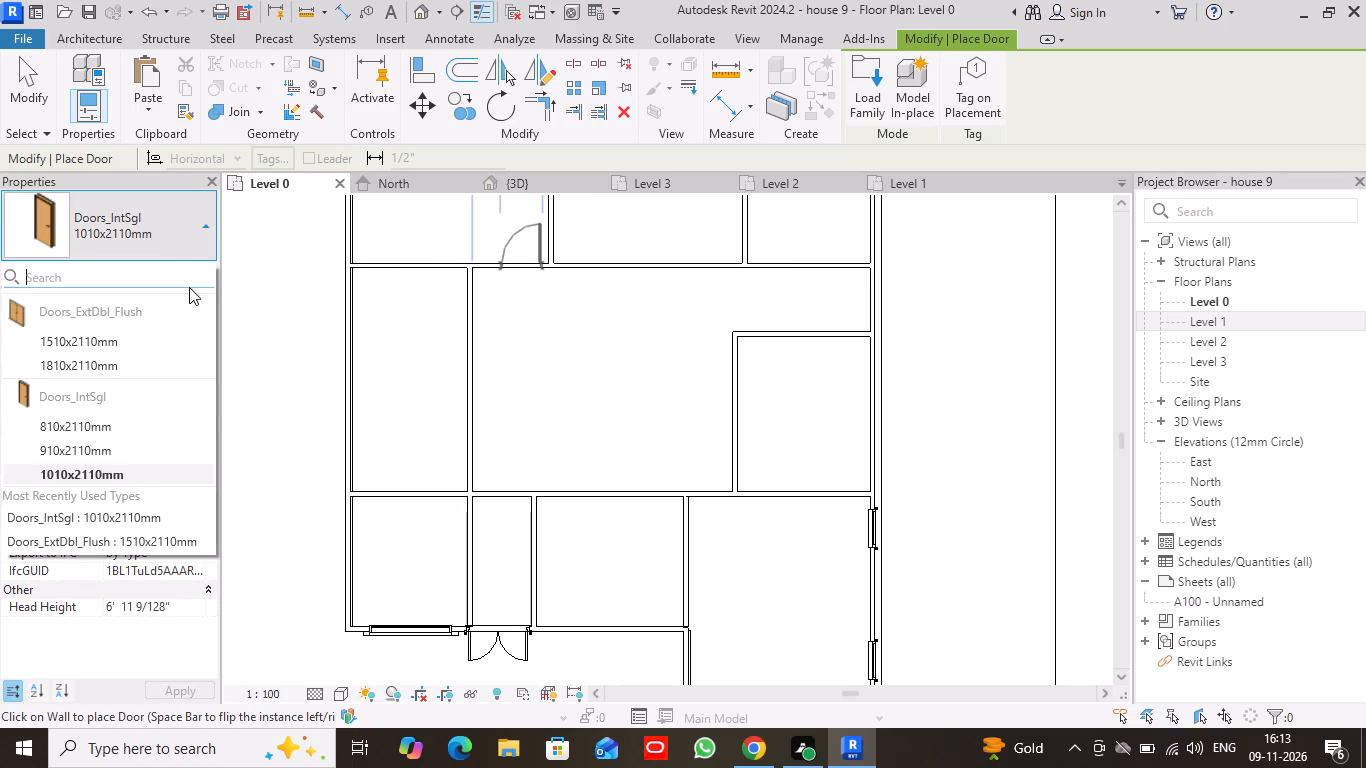
click(104, 431)
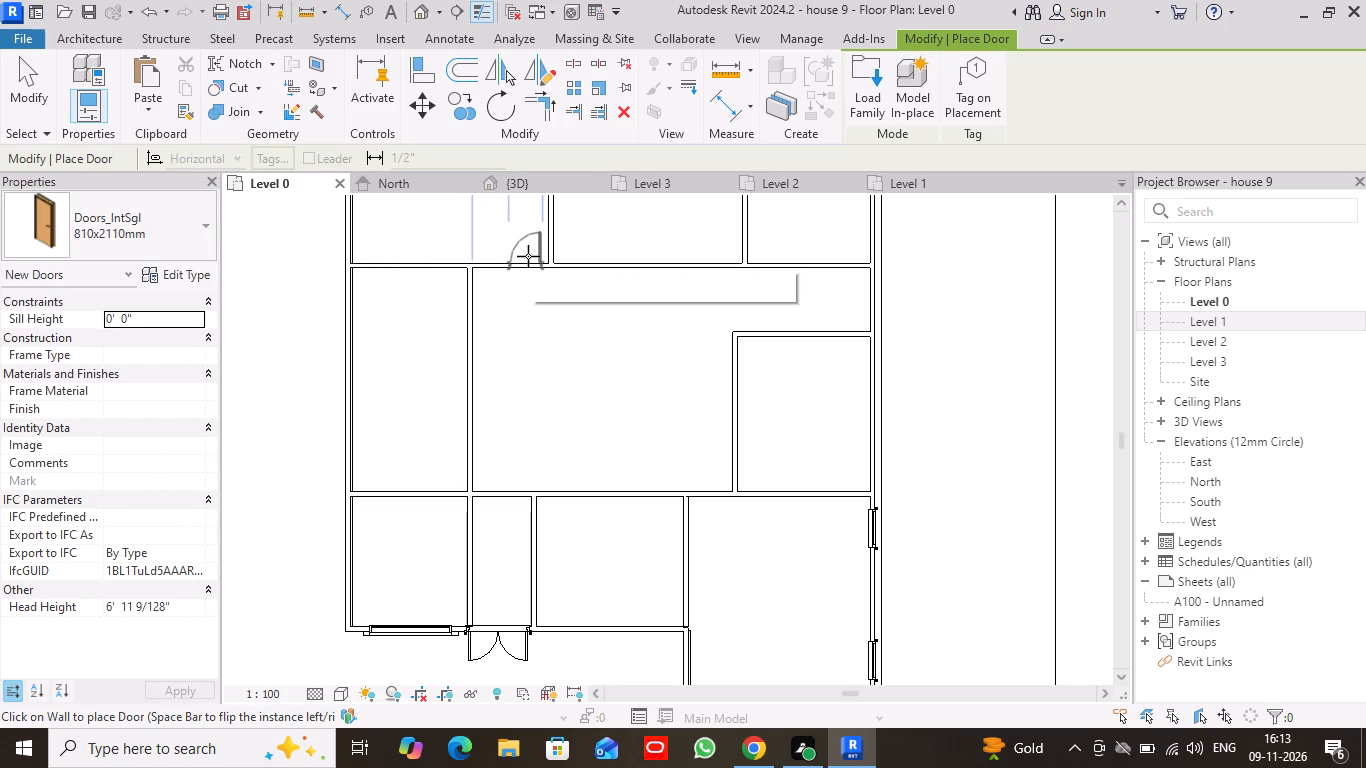
click(528, 256)
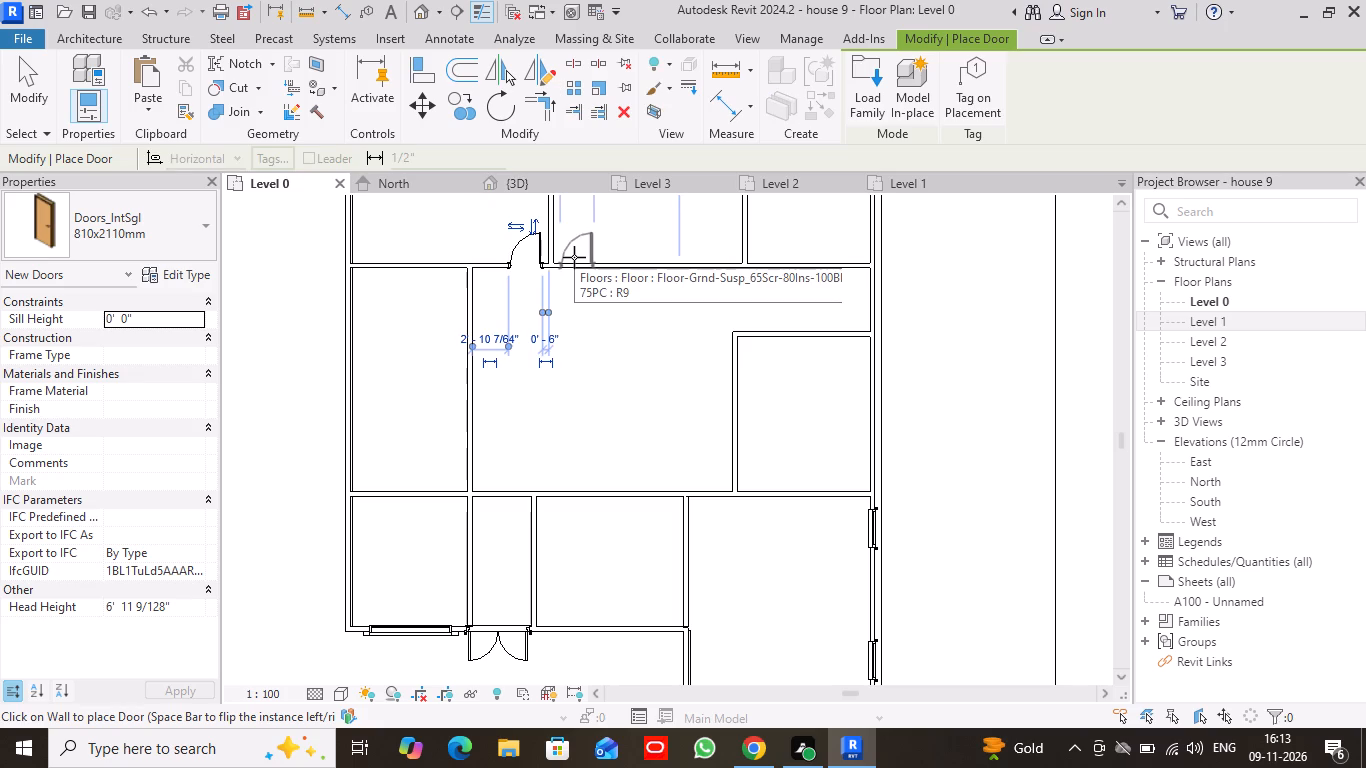
key(space)
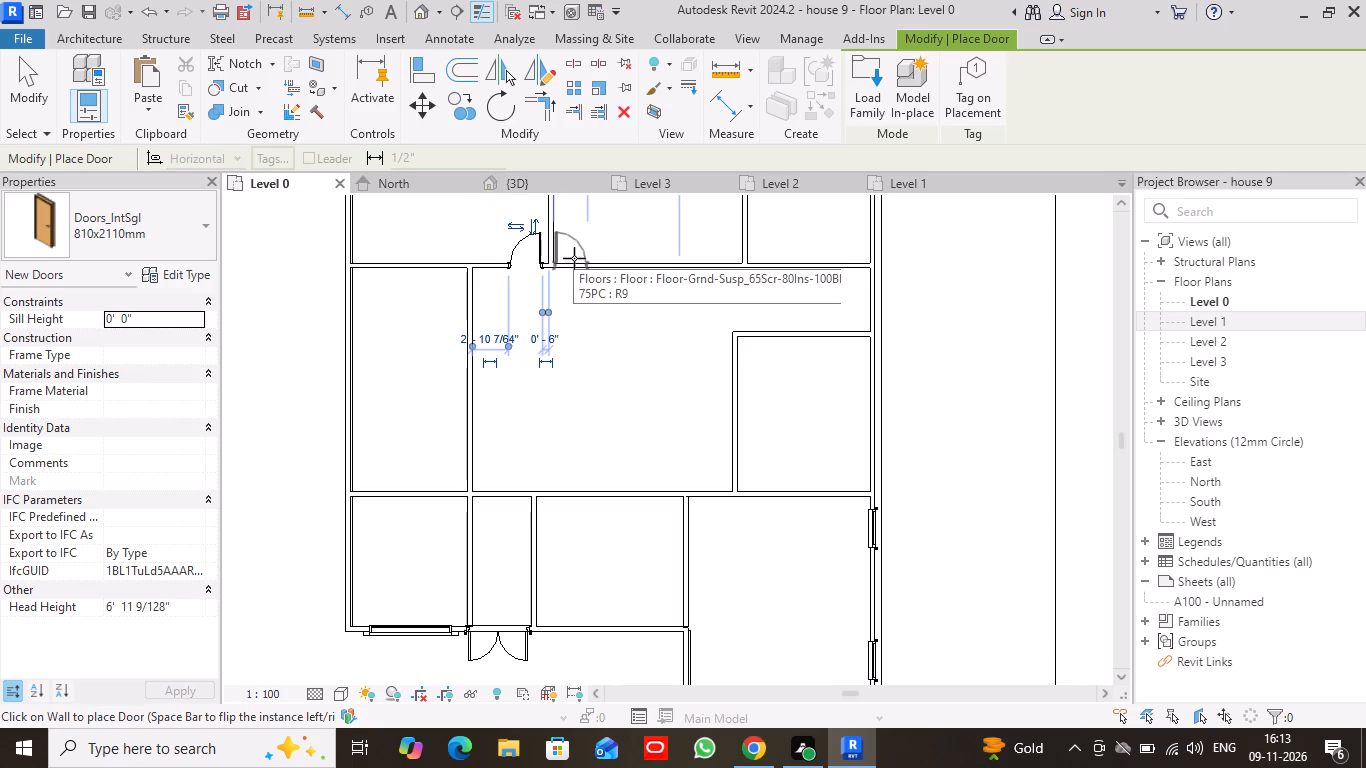
click(575, 258)
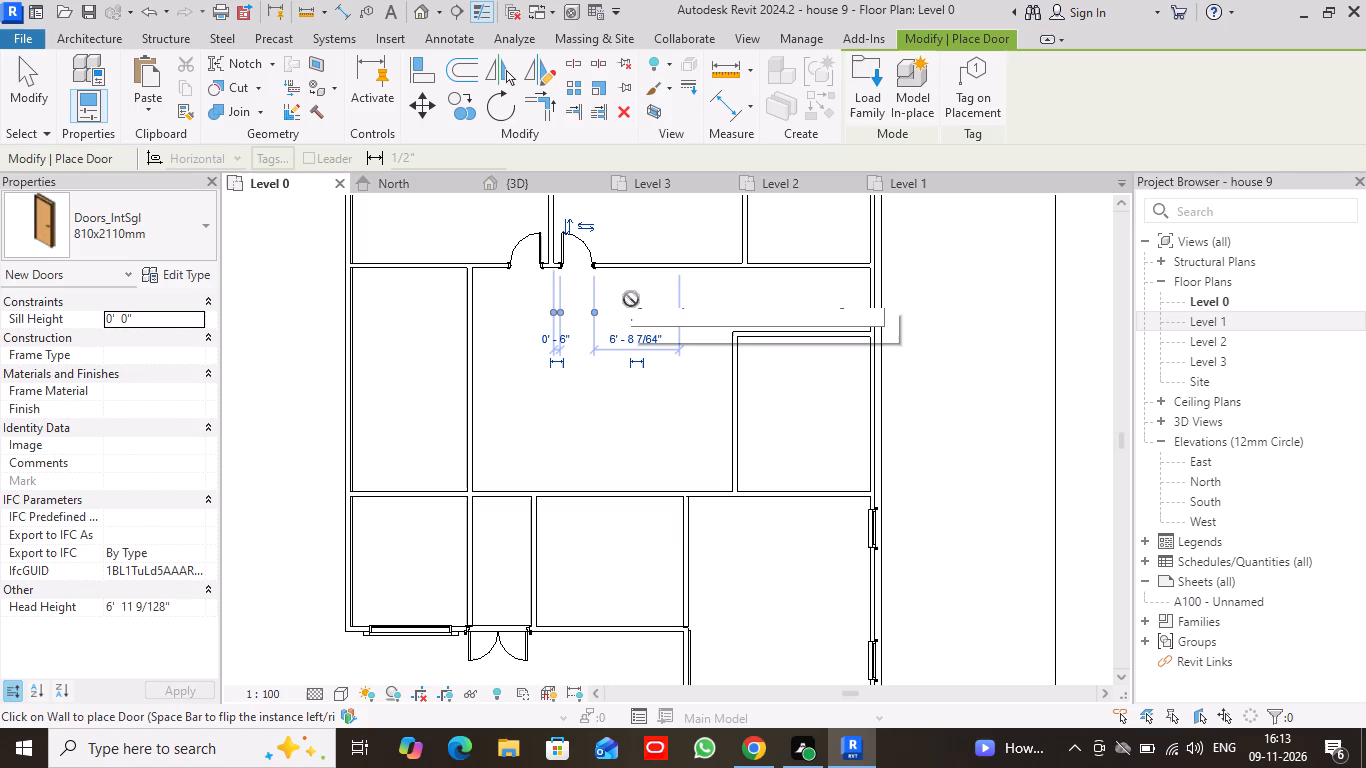
scroll(645, 366, down, 2)
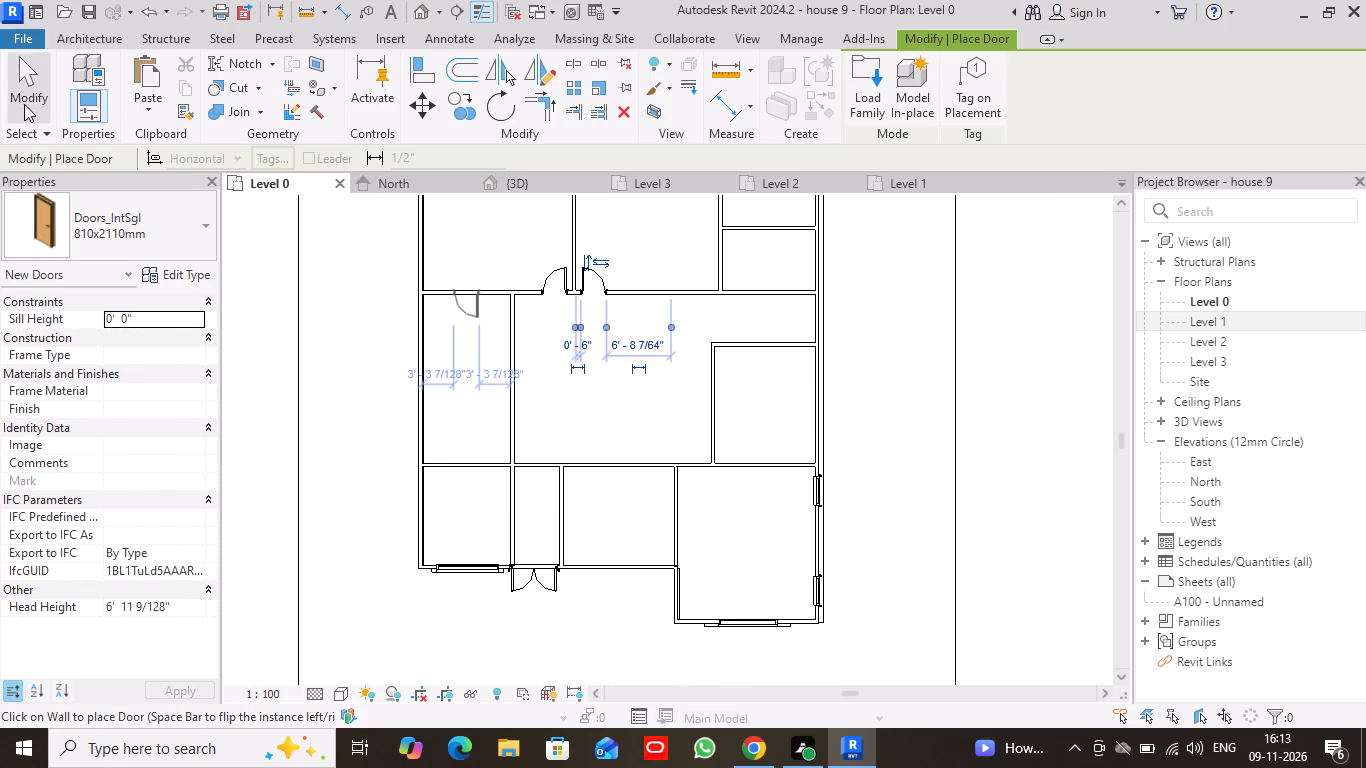
click(28, 104)
Load the Window-Bay-Casement-45_Degree_Angle family from the Windows library folder.
middle_drag(694, 338, 589, 416)
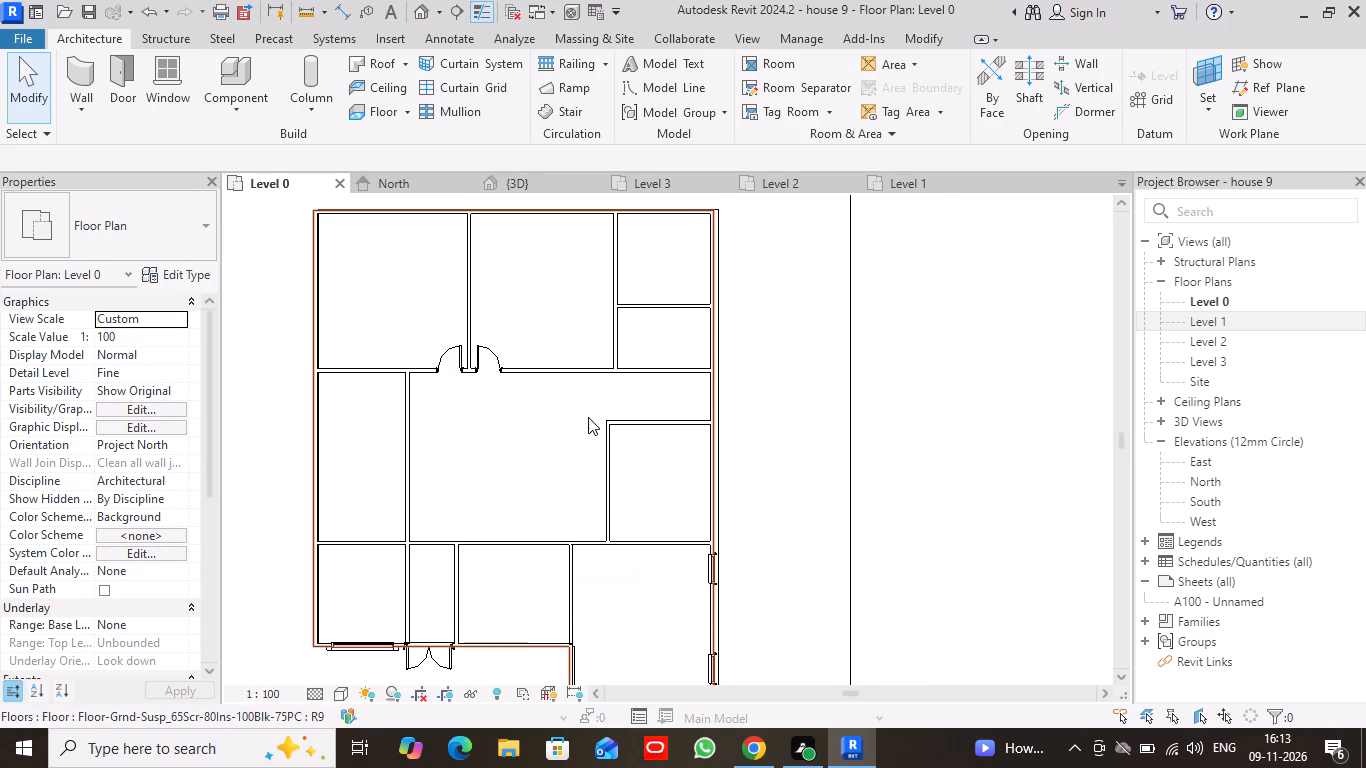
click(158, 84)
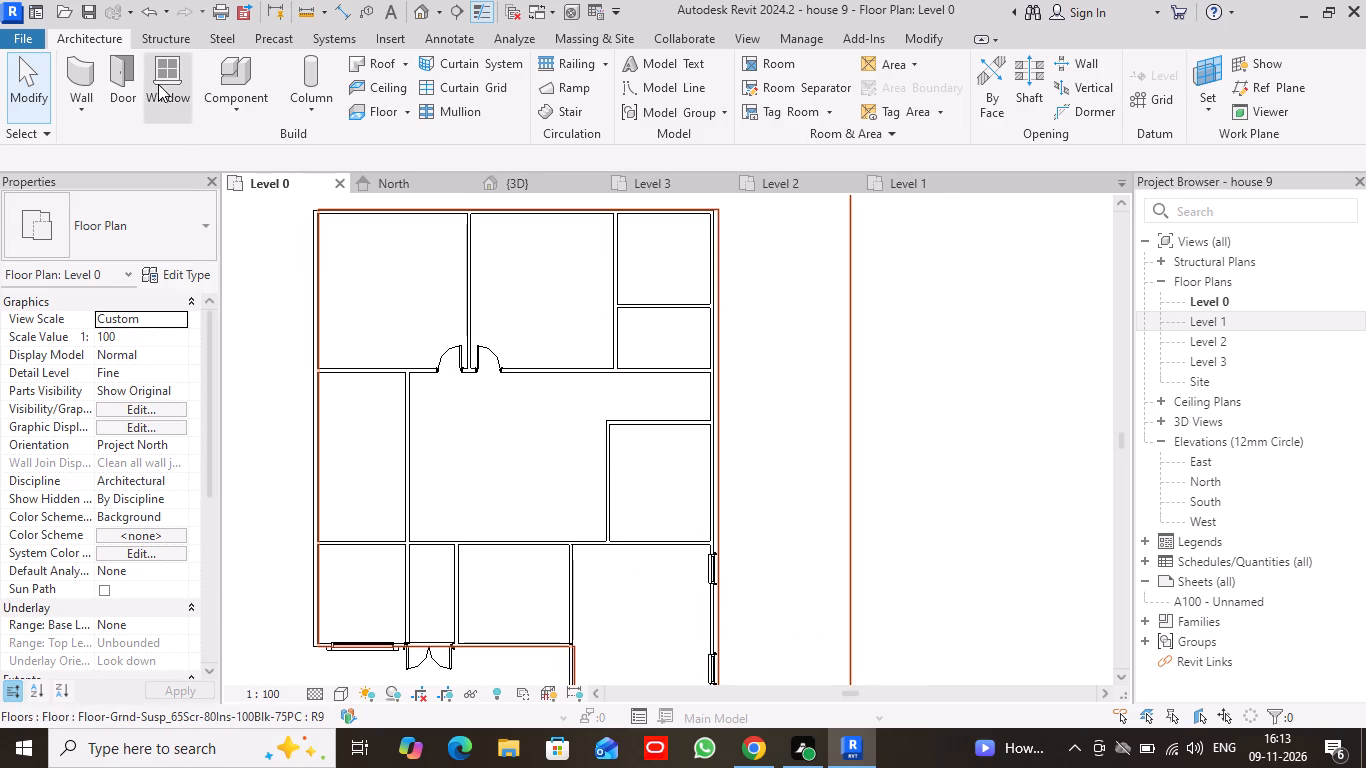
click(857, 89)
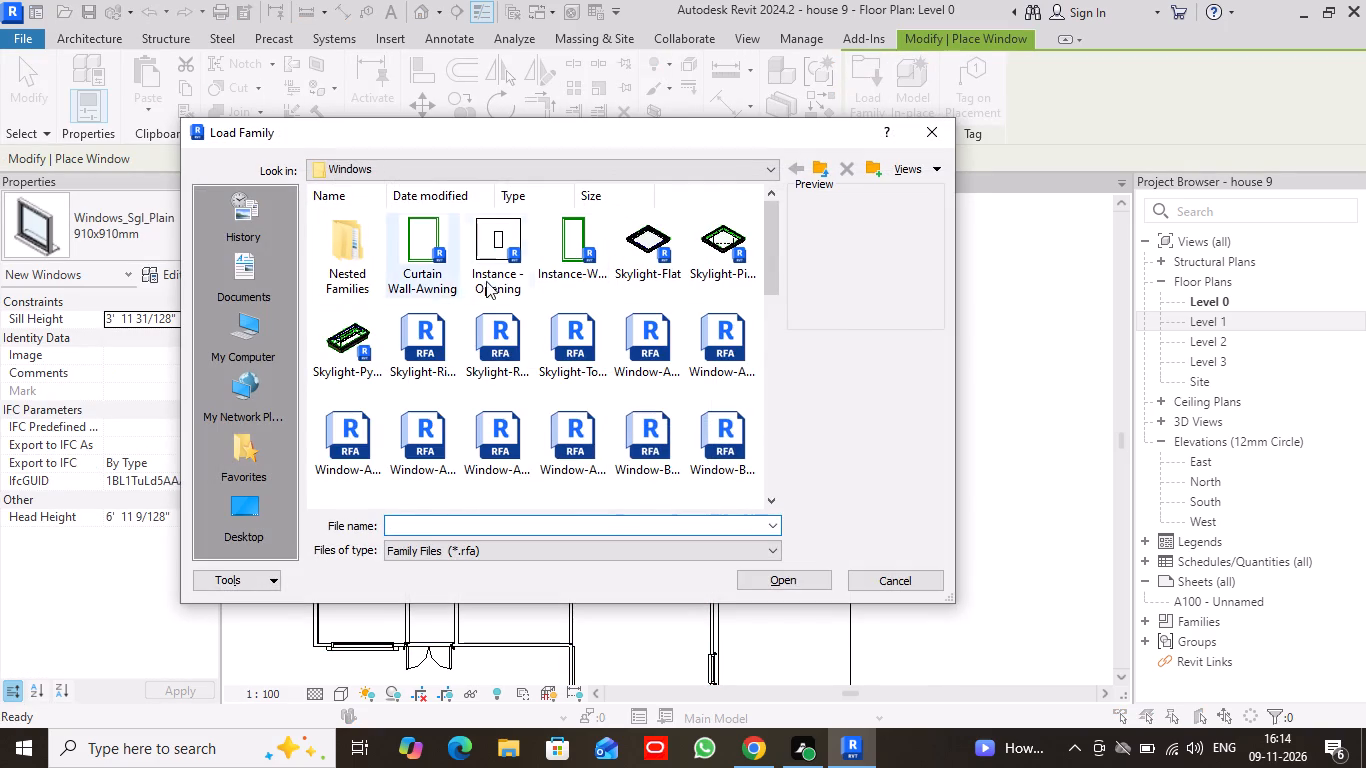
scroll(675, 387, down, 2)
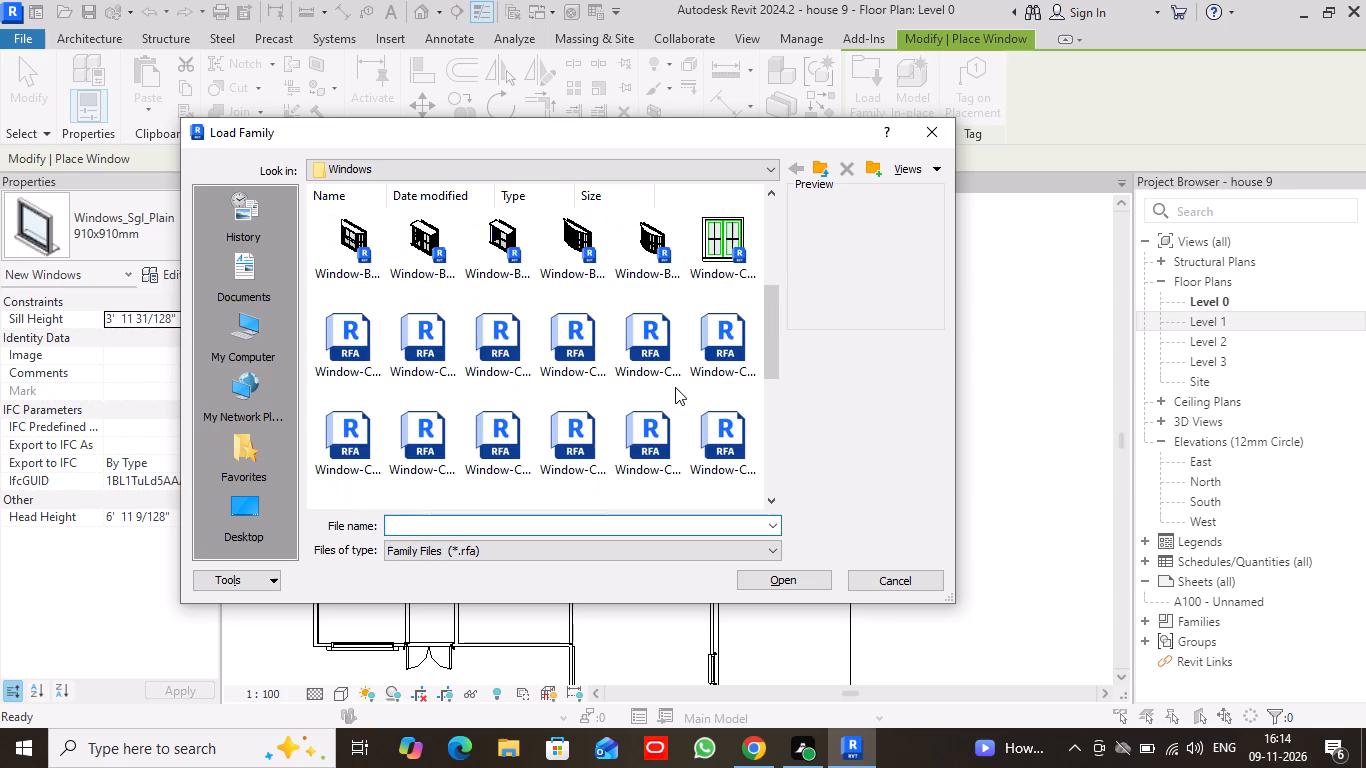
scroll(675, 387, down, 2)
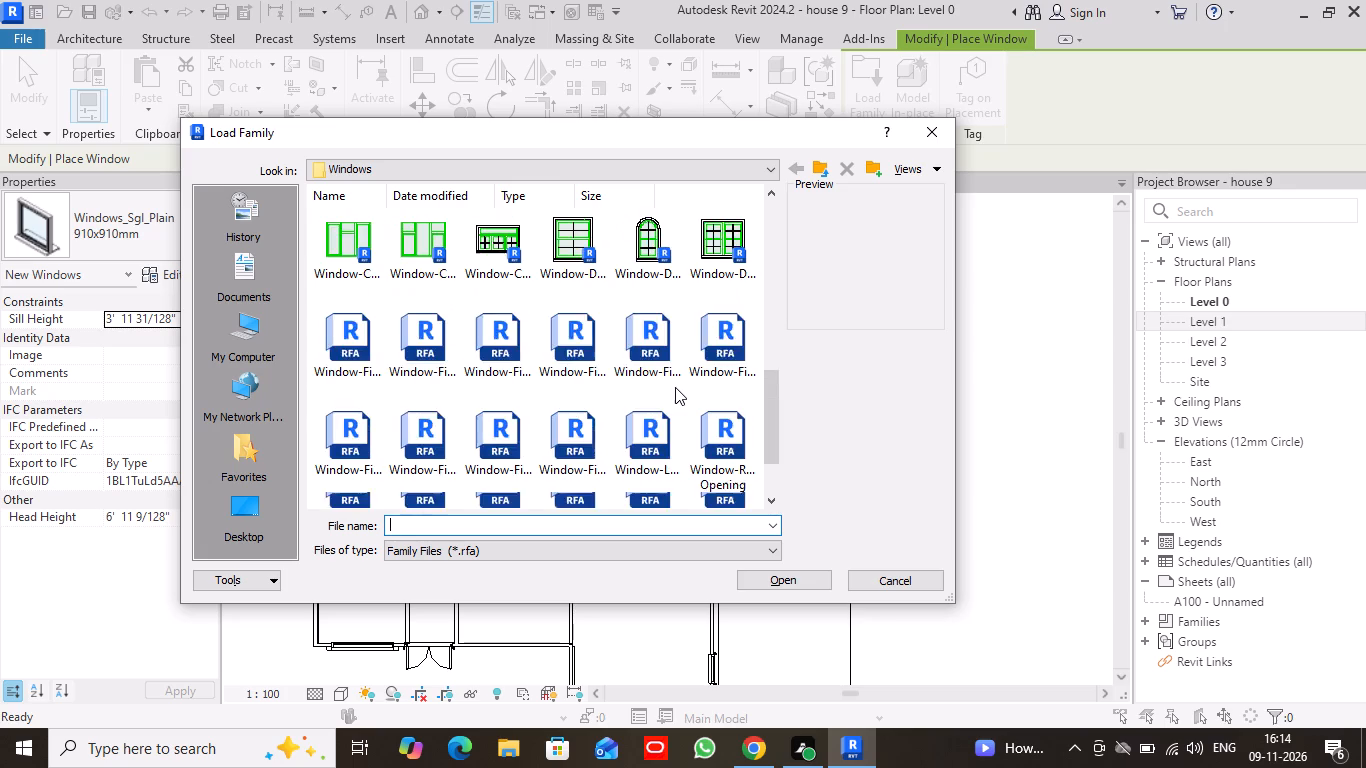
scroll(675, 387, up, 3)
scroll(675, 387, down, 1)
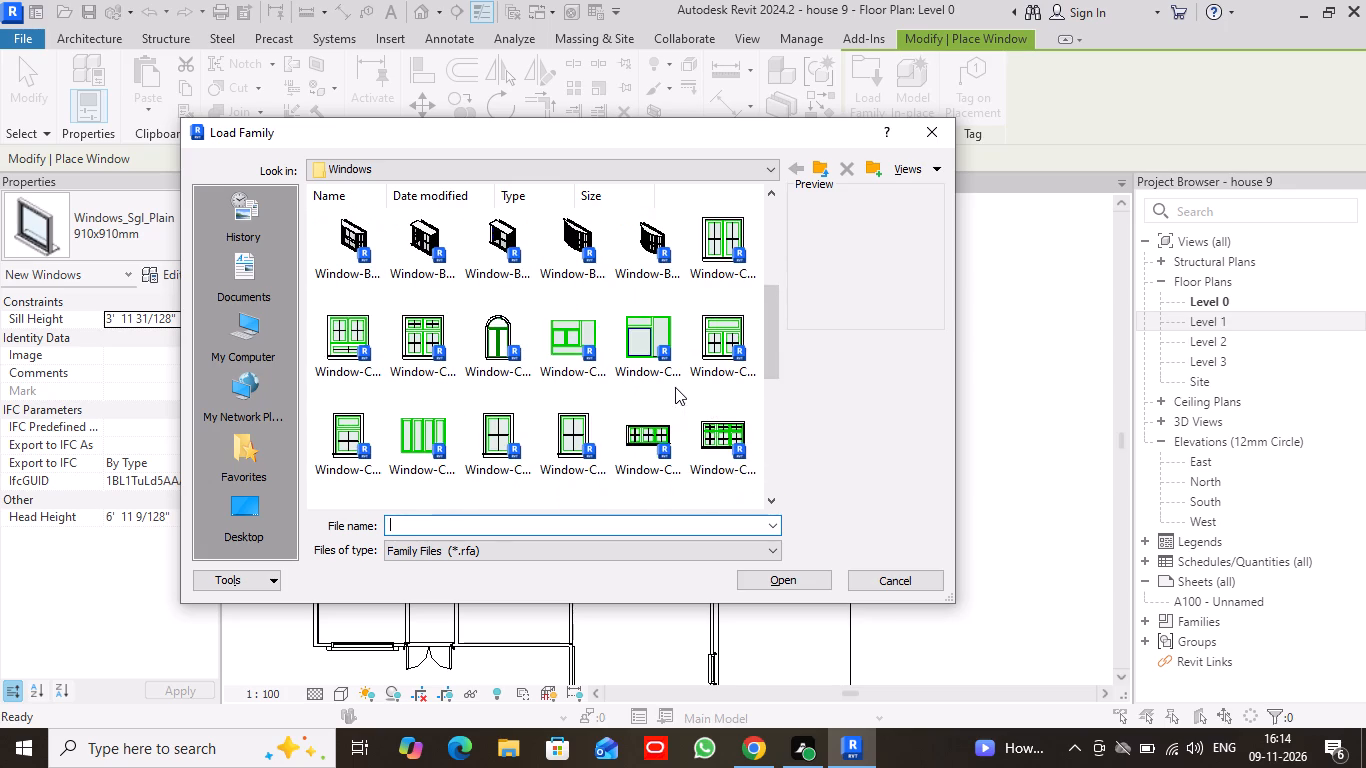
click(343, 234)
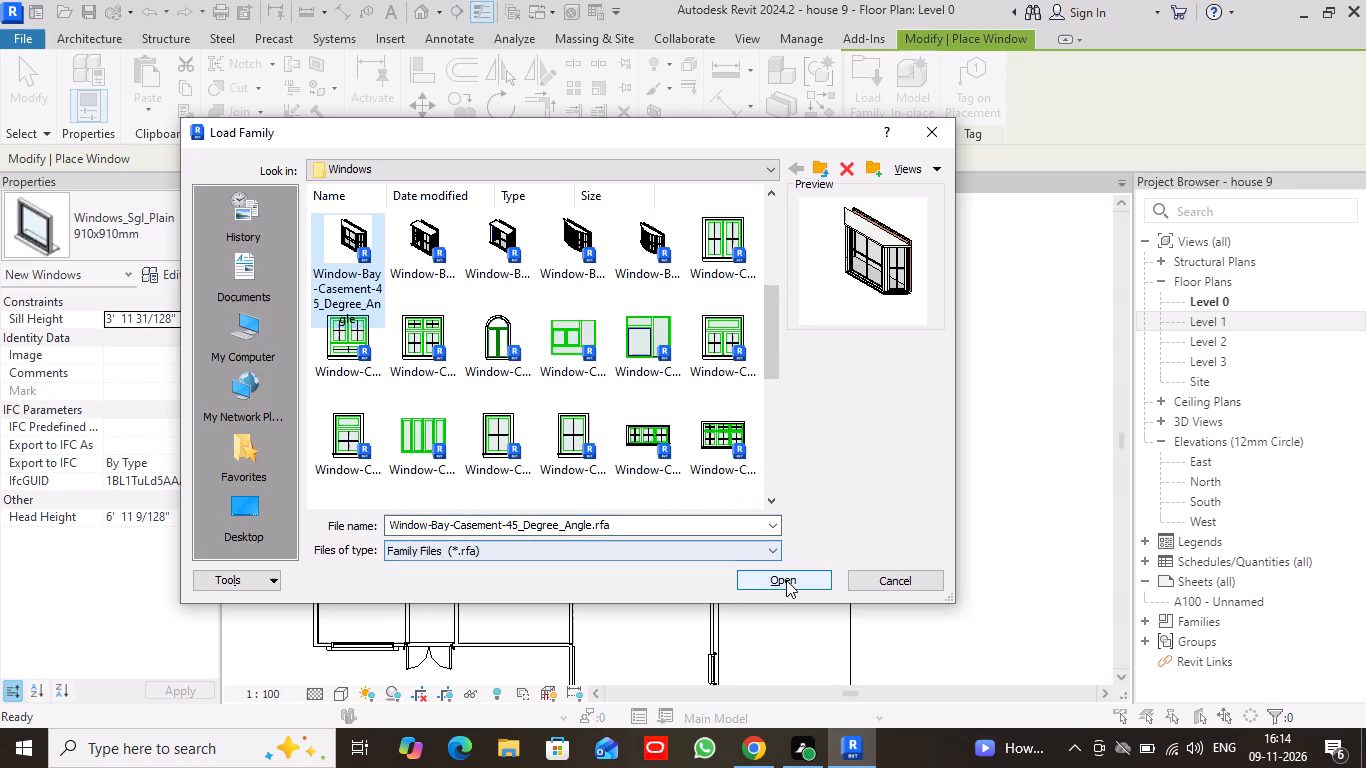
click(787, 580)
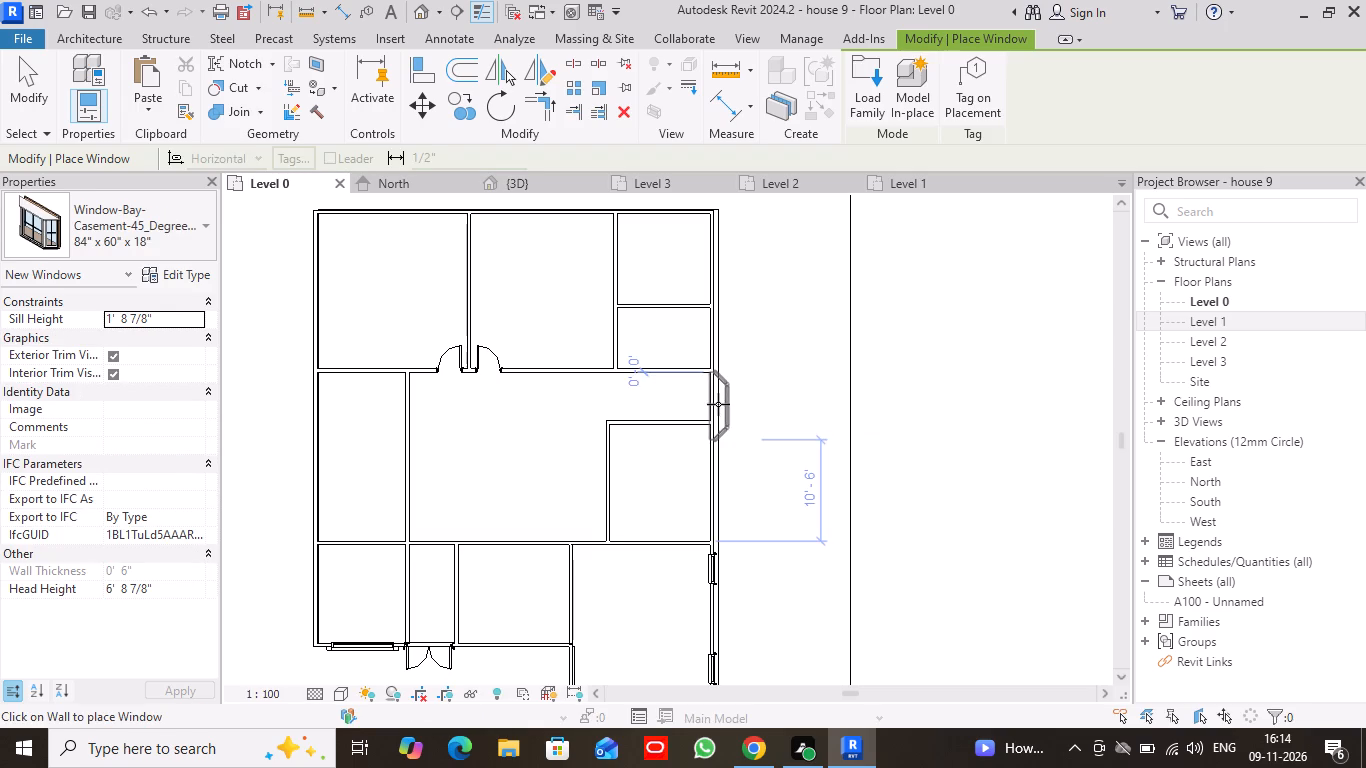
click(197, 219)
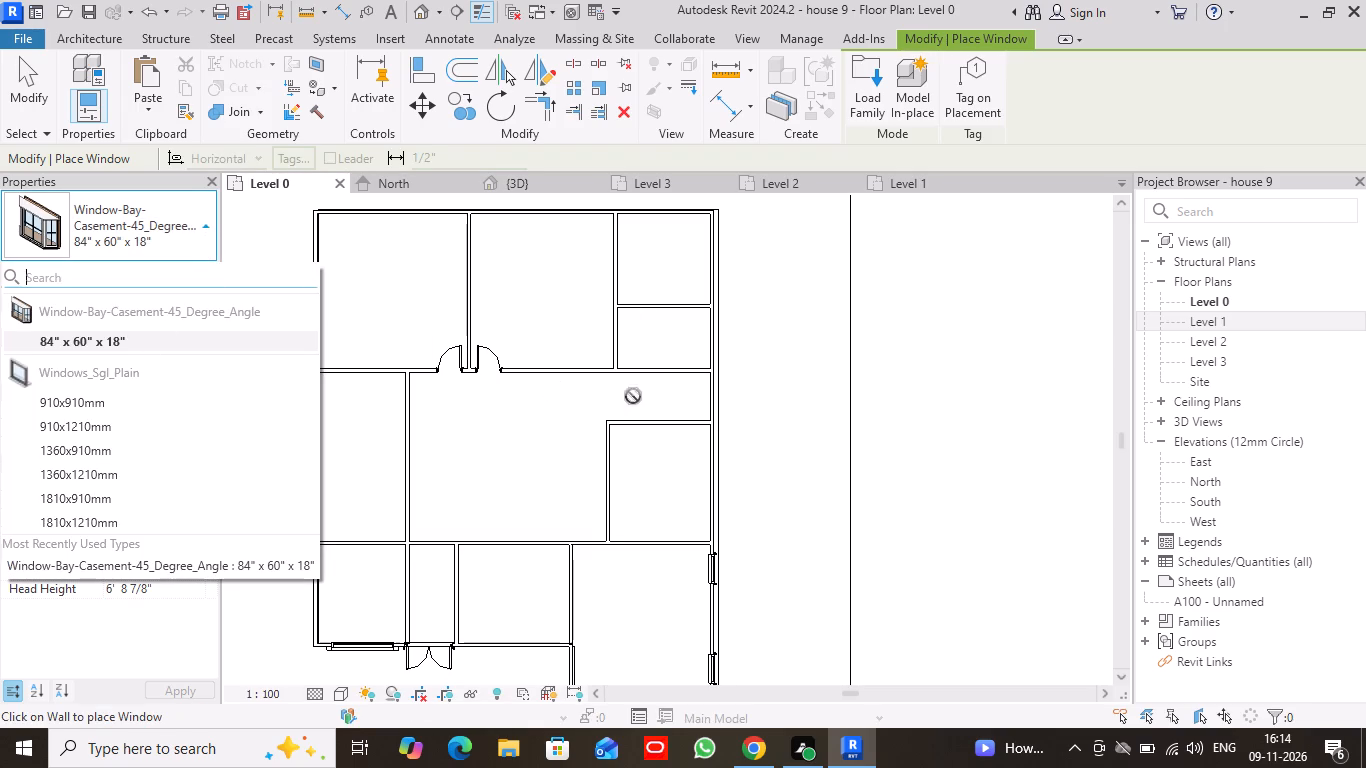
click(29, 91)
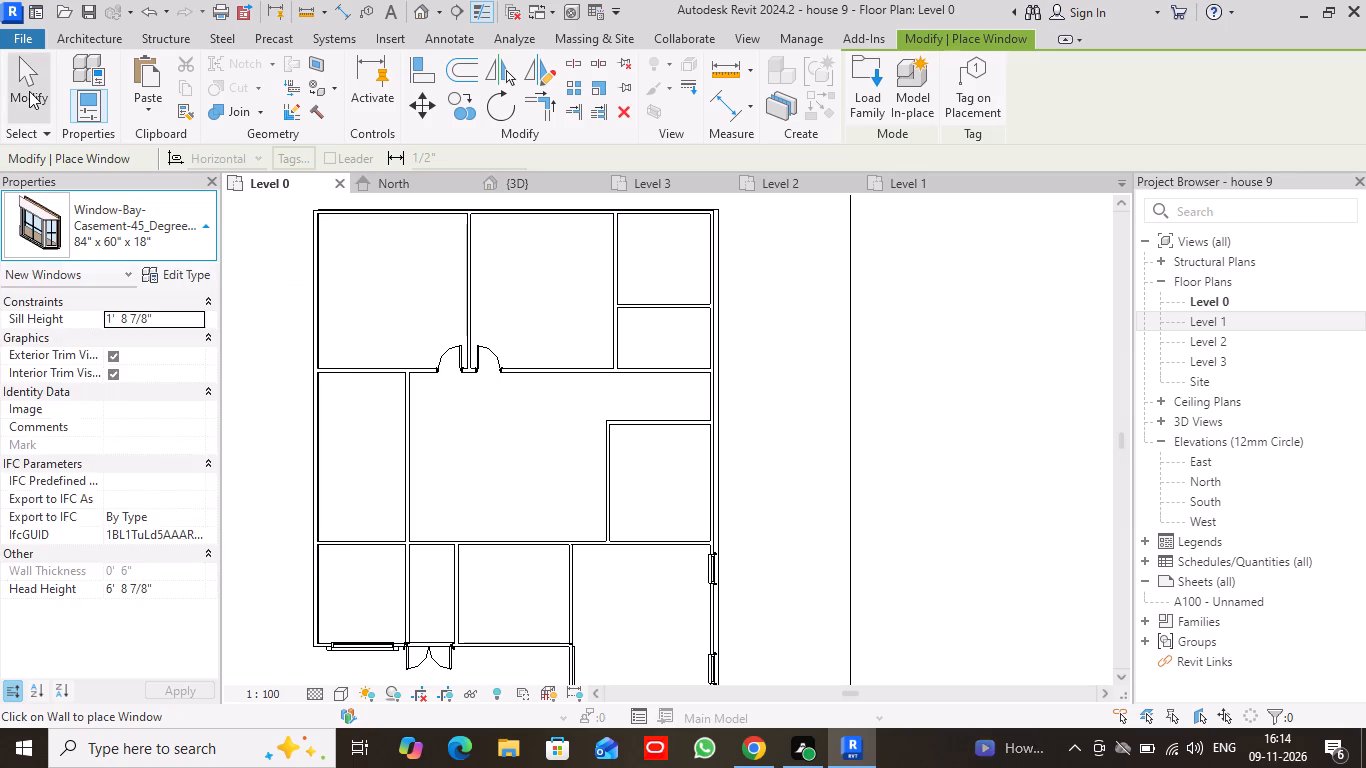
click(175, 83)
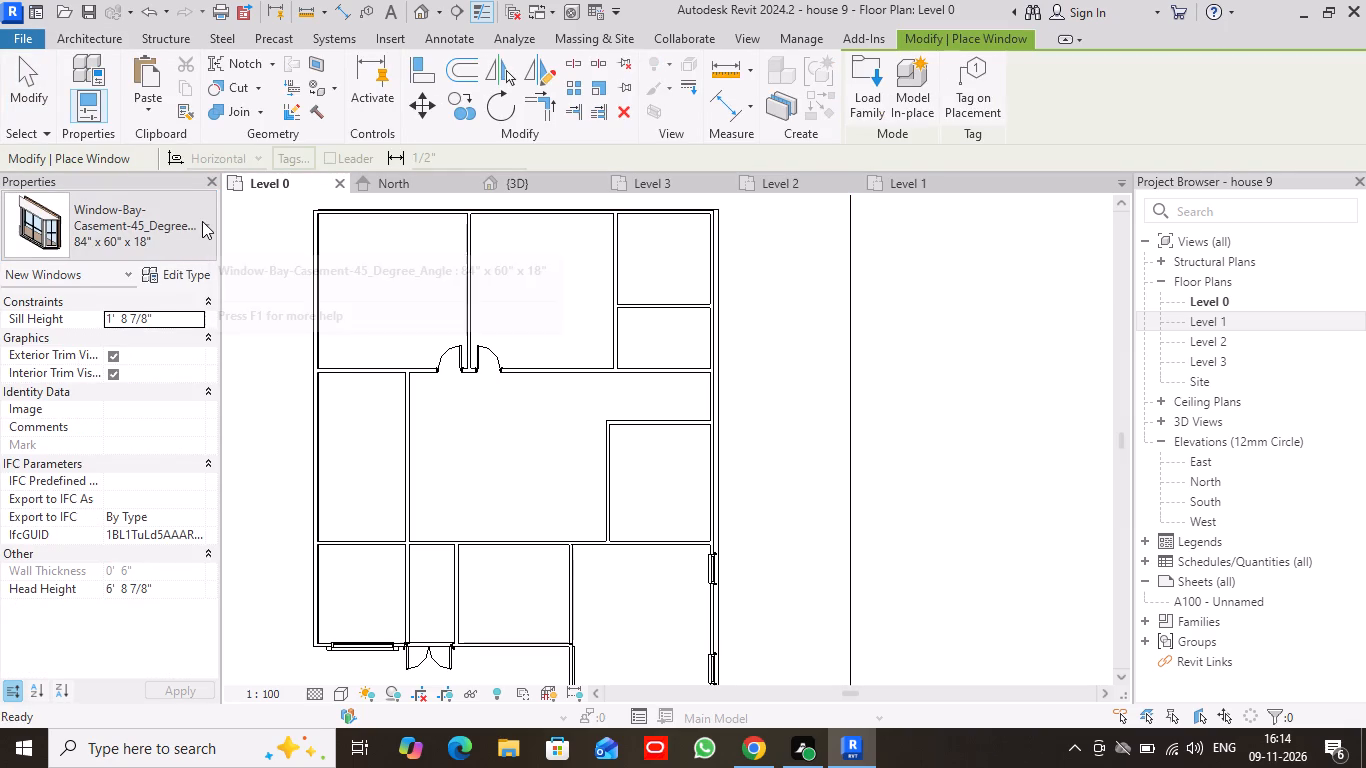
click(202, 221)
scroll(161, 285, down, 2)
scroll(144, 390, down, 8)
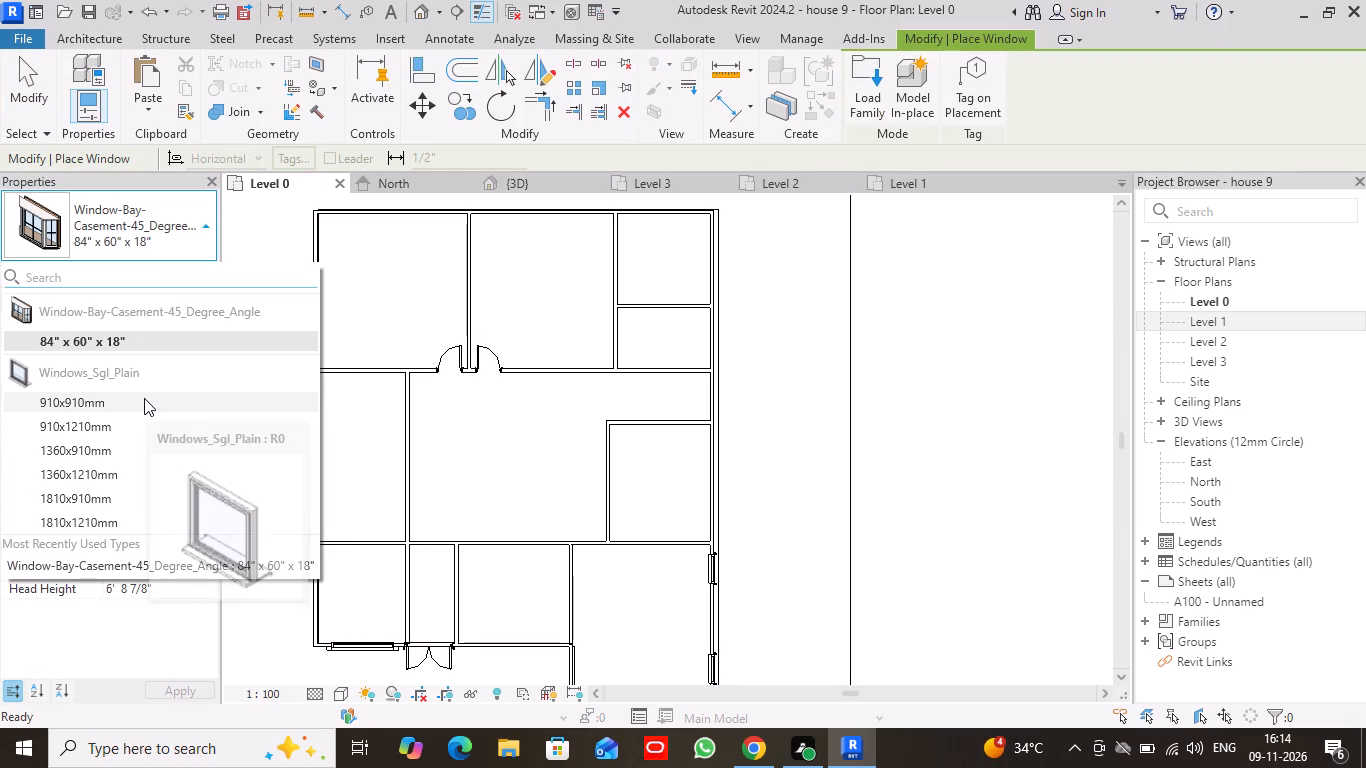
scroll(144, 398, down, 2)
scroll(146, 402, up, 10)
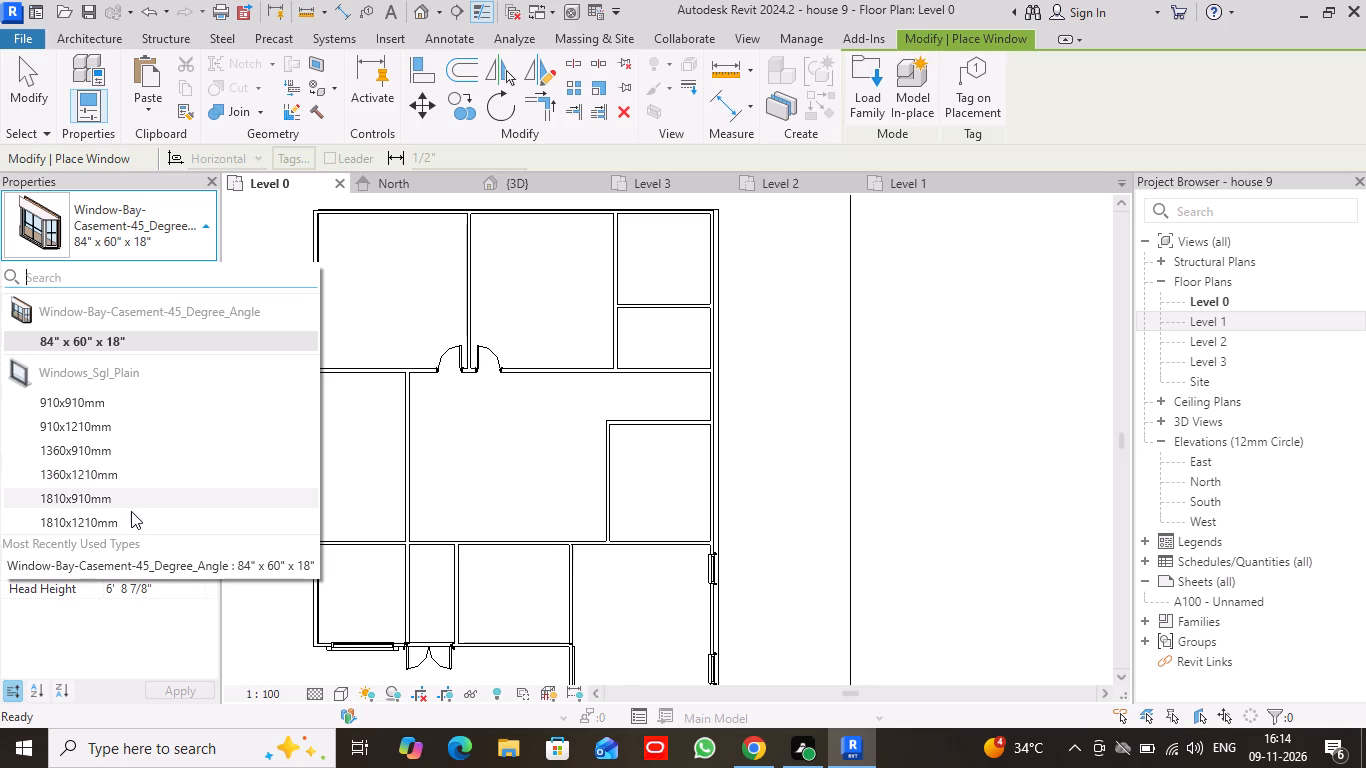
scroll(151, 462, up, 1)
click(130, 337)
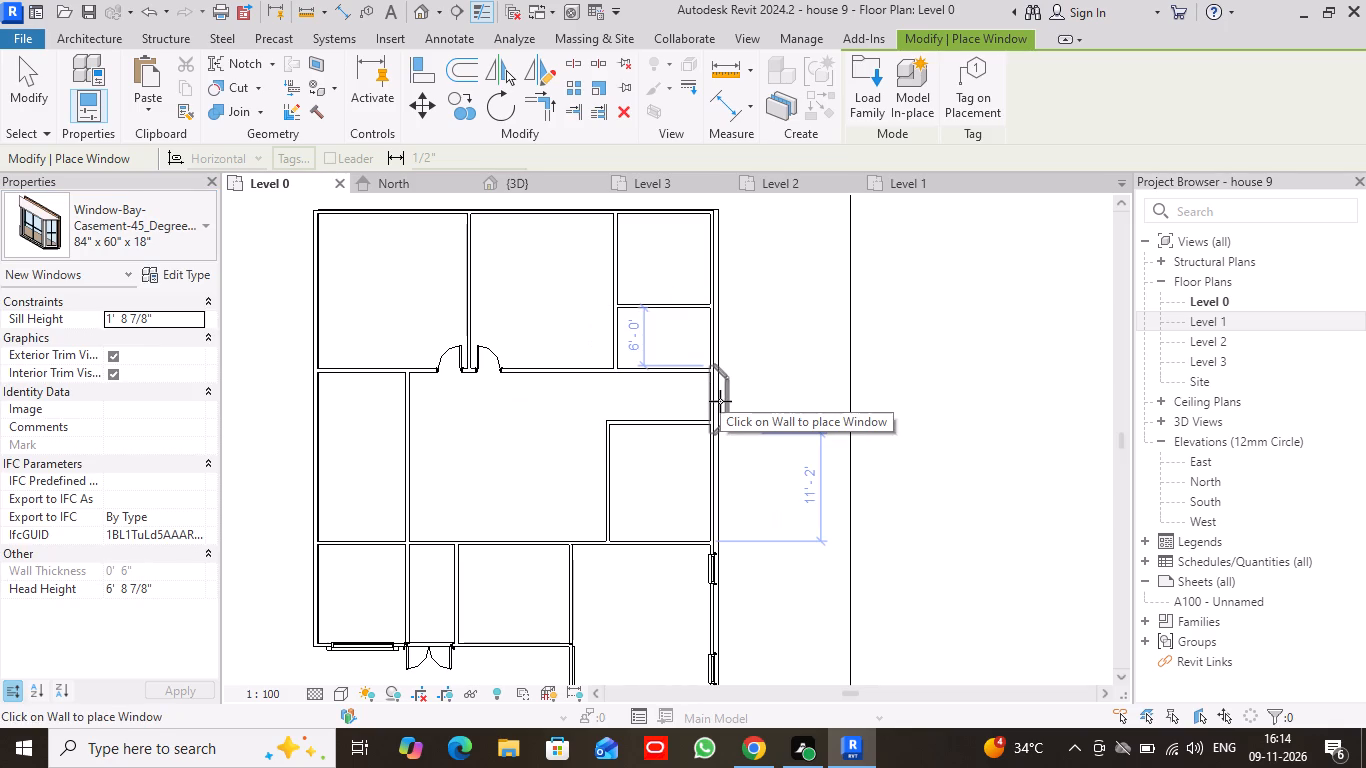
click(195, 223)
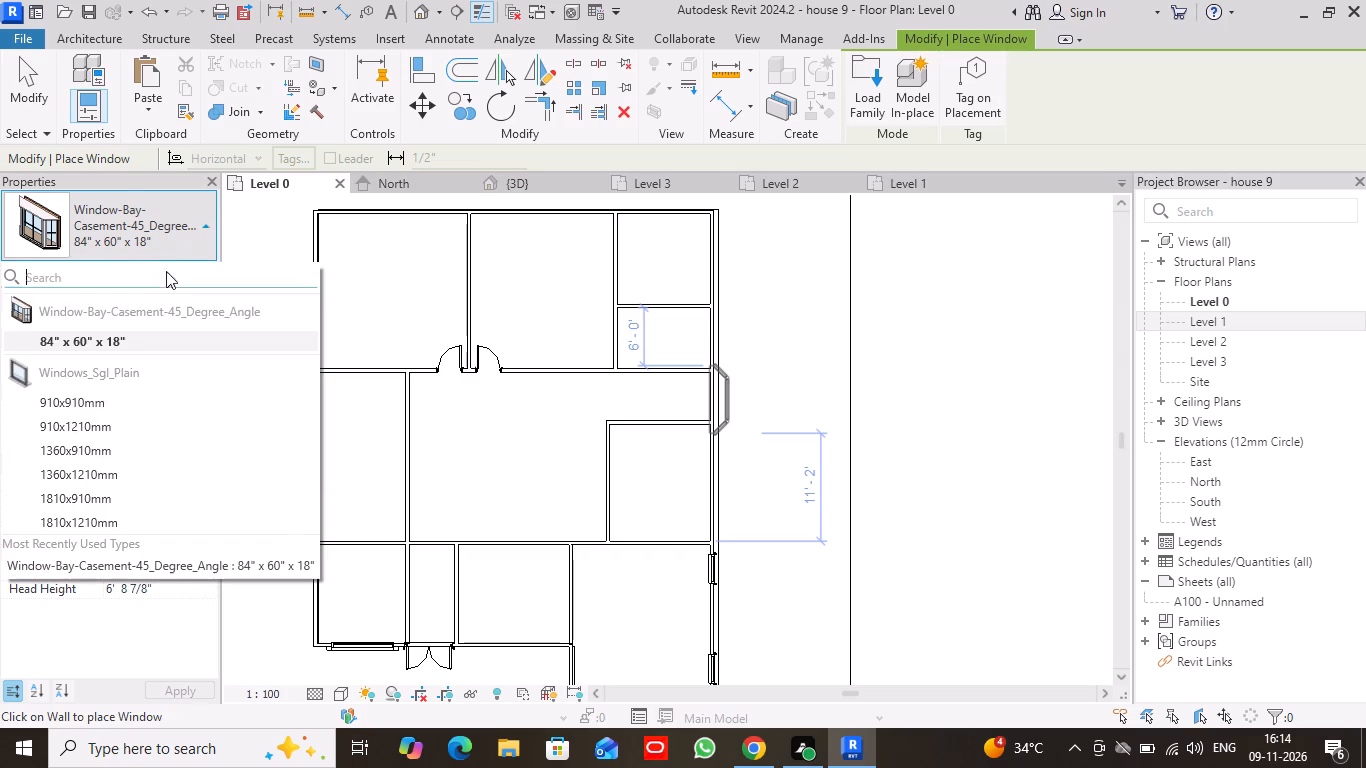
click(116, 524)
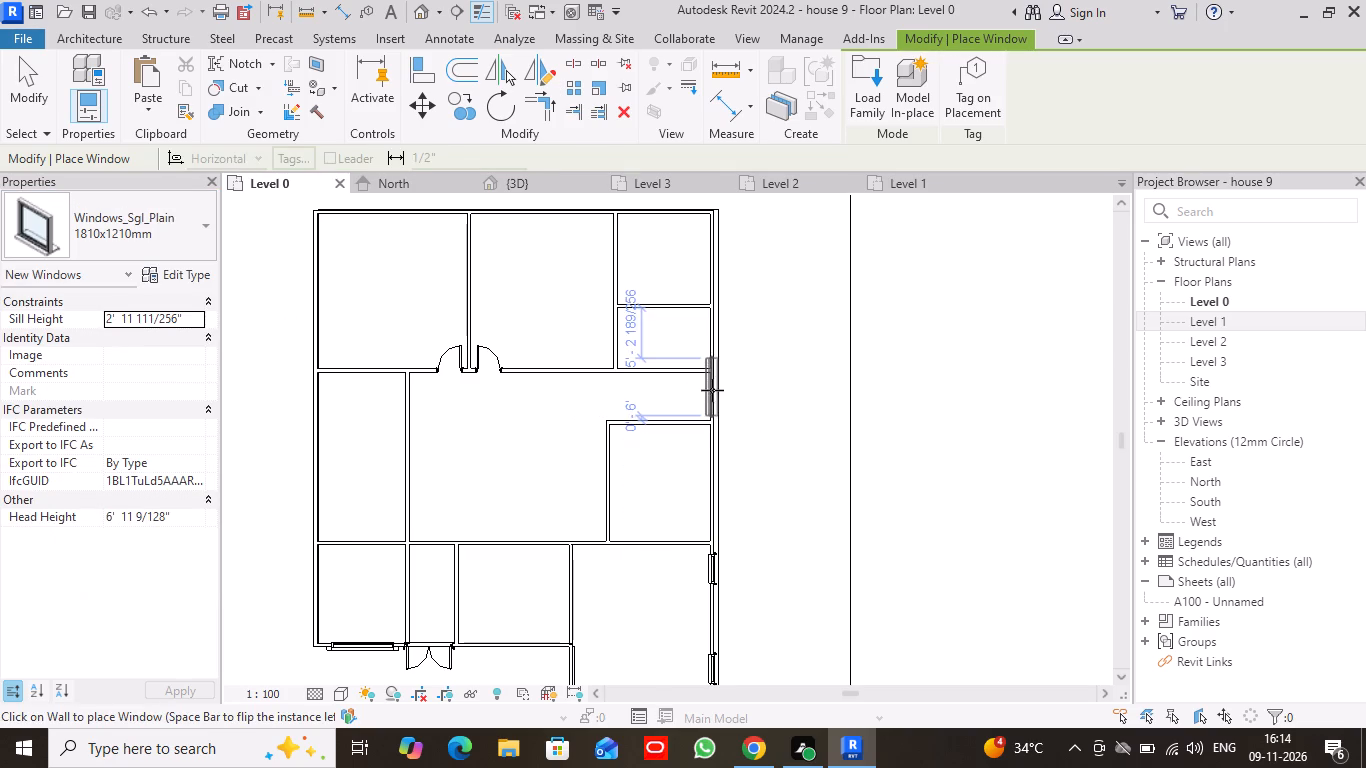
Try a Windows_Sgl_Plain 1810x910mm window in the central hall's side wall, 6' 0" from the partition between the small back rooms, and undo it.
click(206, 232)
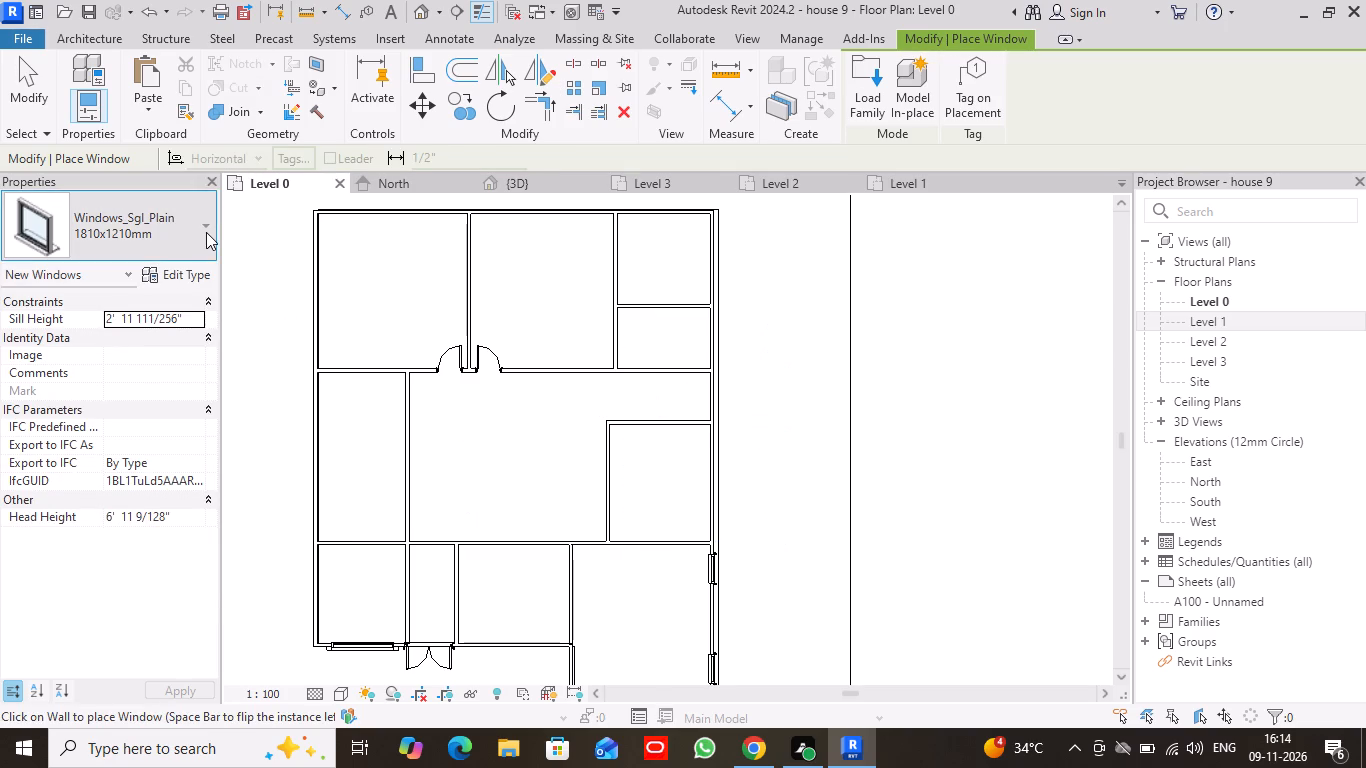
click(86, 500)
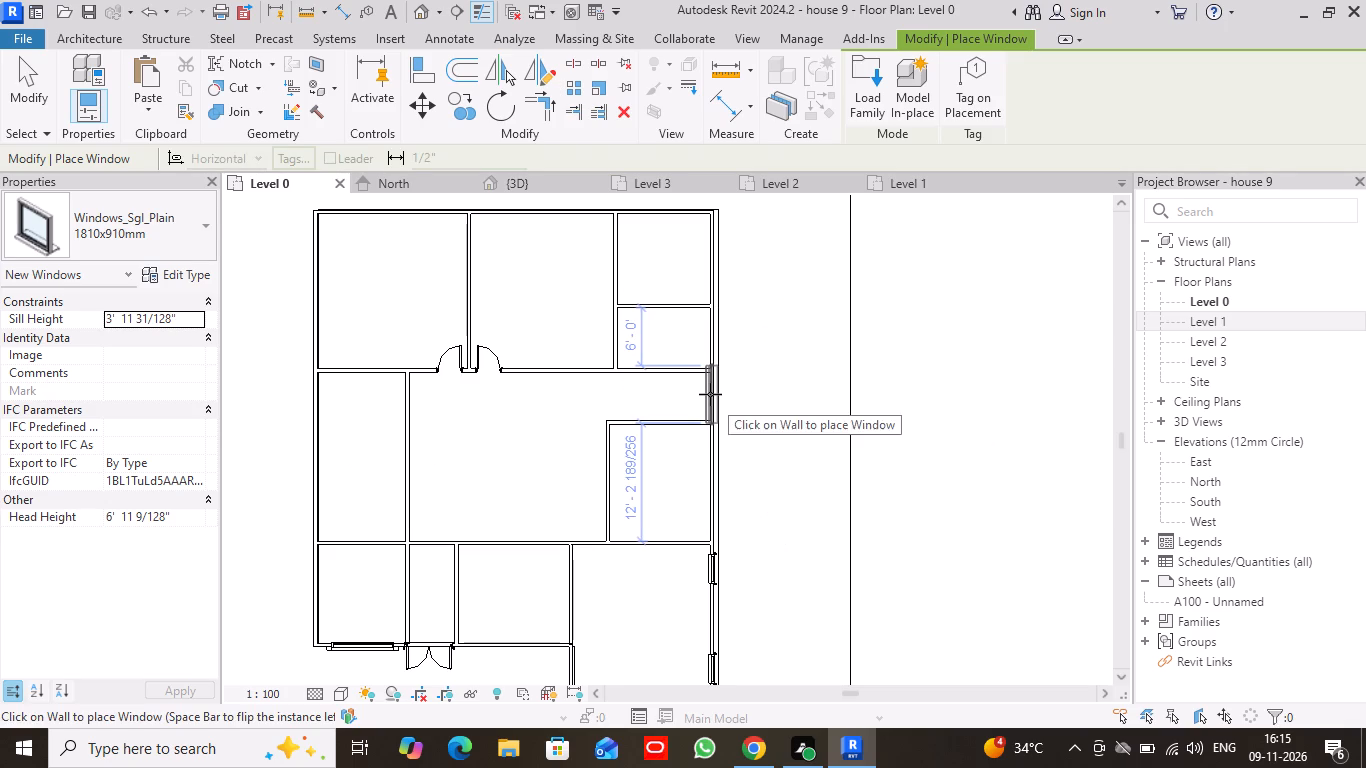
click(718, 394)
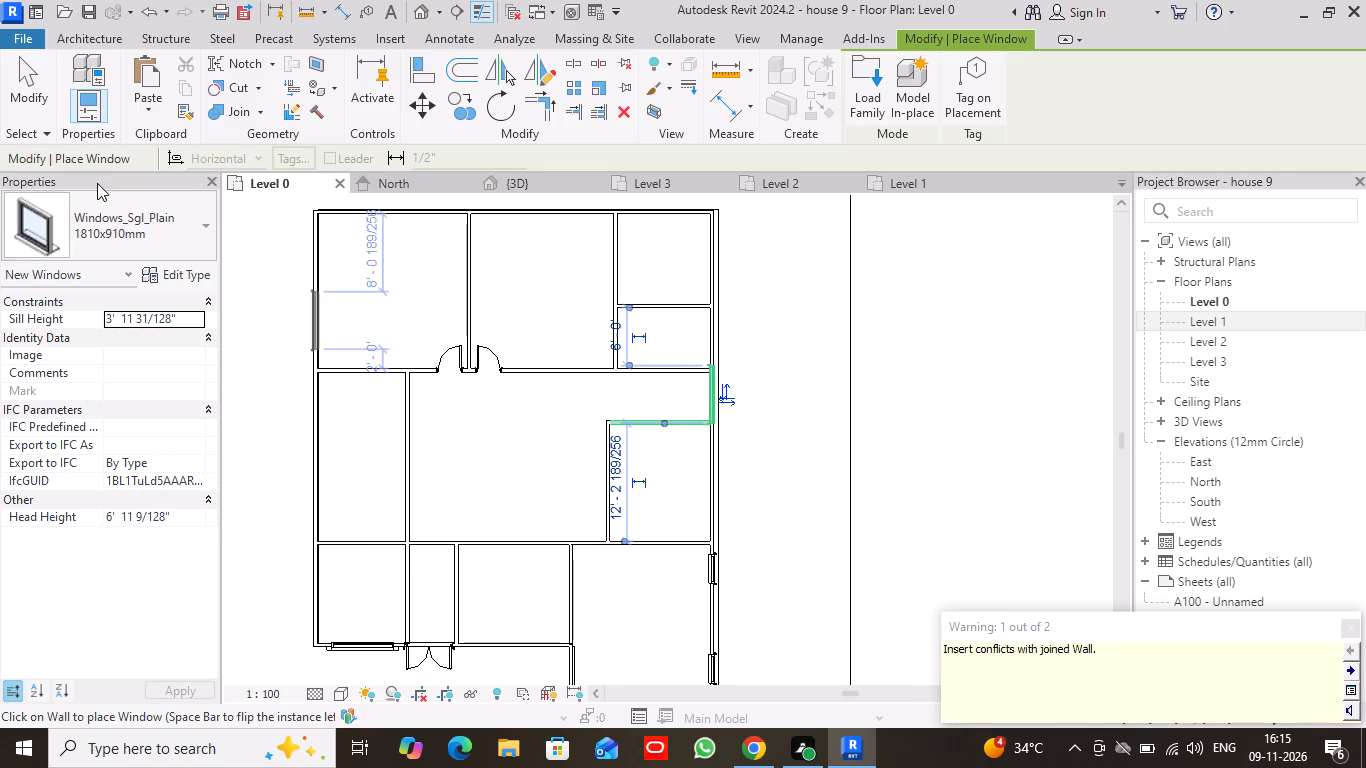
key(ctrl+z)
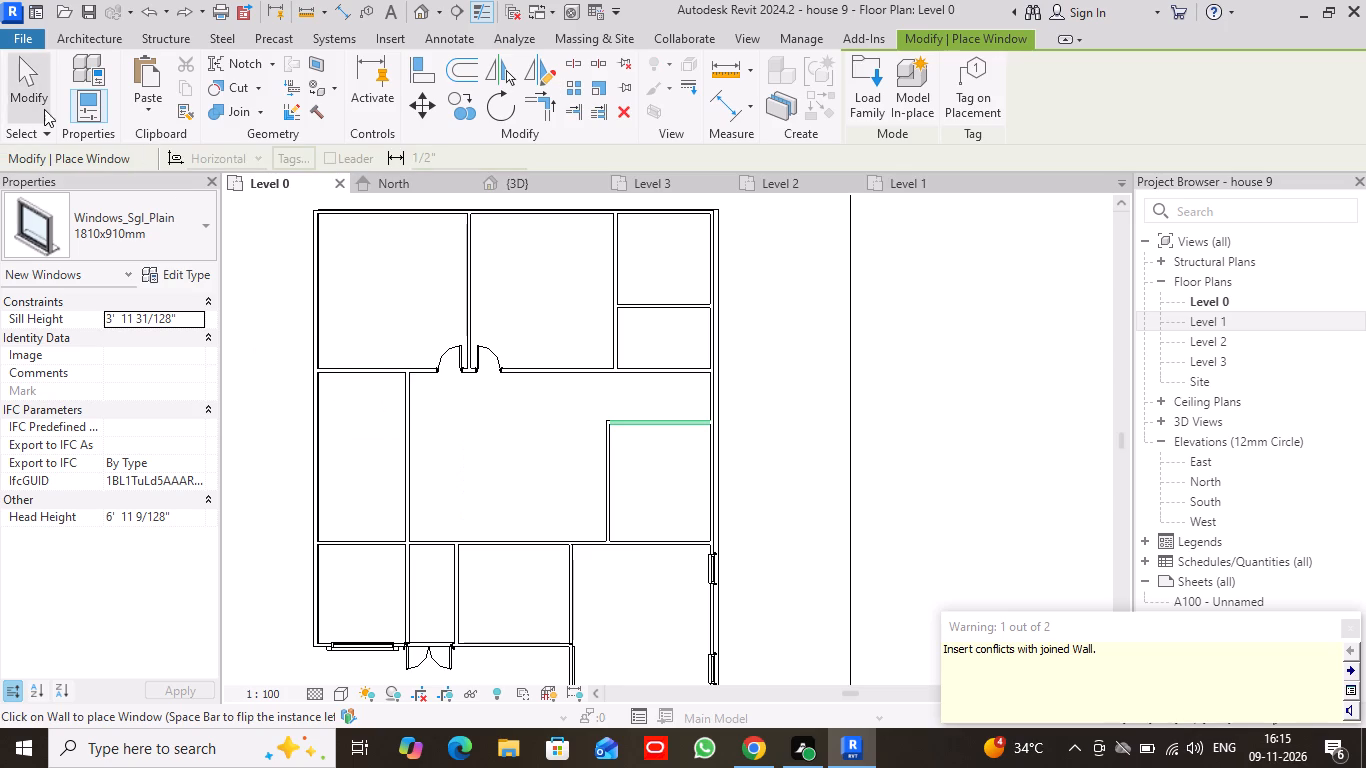
Place a Windows_Sgl_Plain 1360x1210mm window in the central hall's side wall, centred between the two partitions that meet that wall.
click(208, 228)
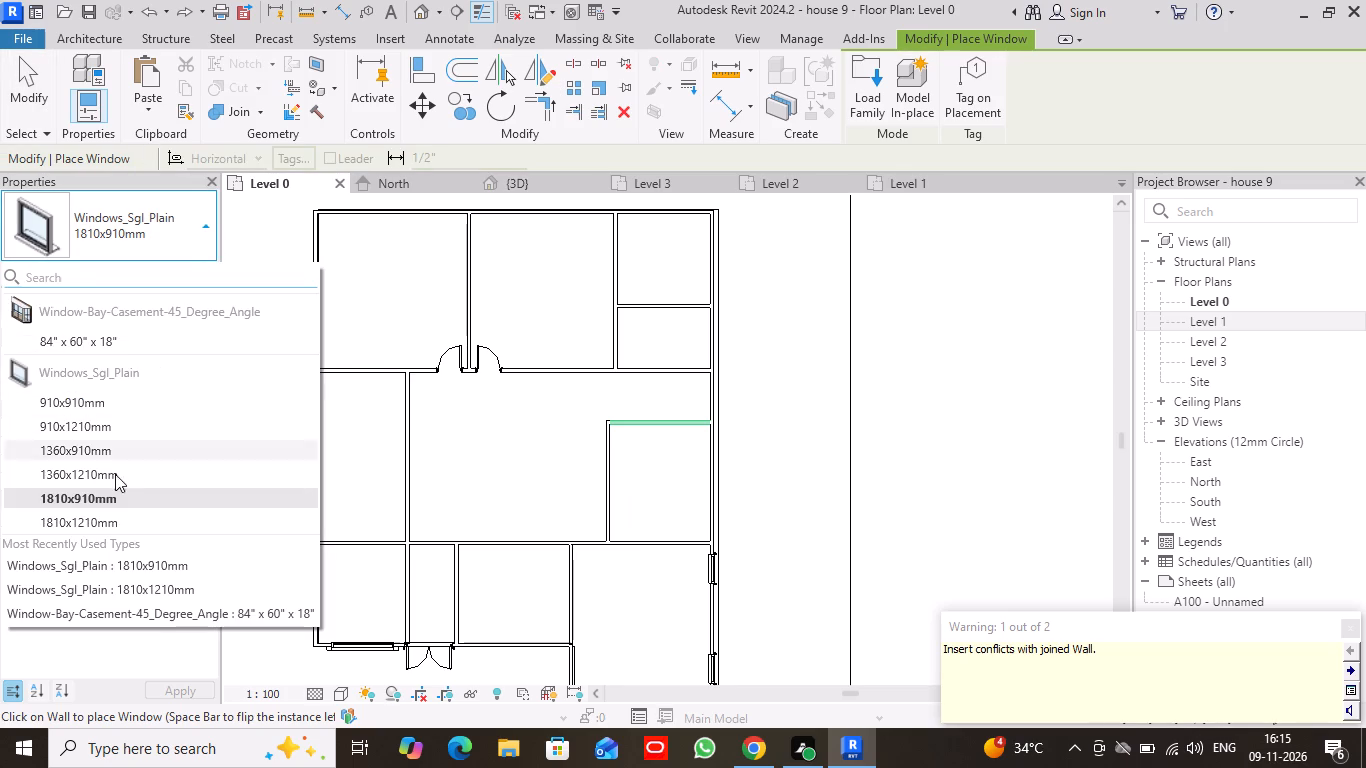
click(109, 478)
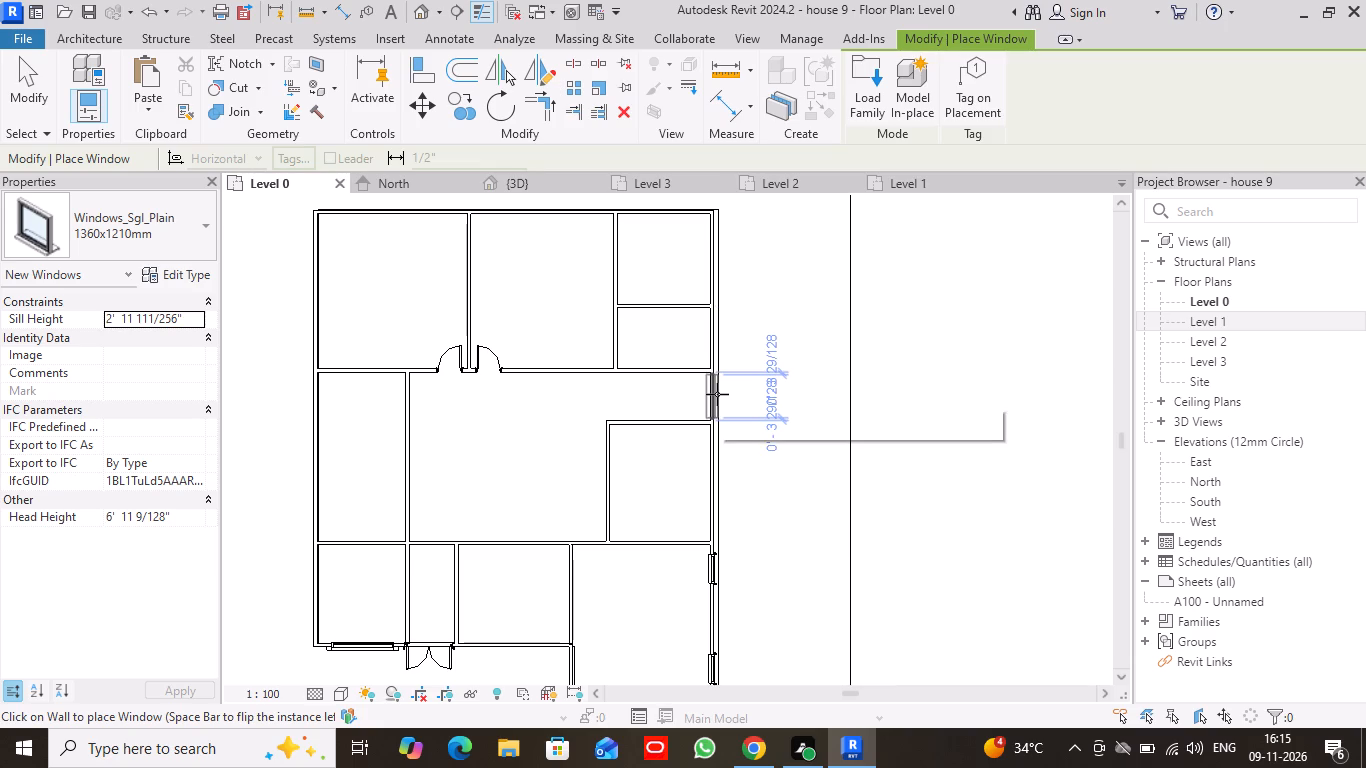
click(717, 394)
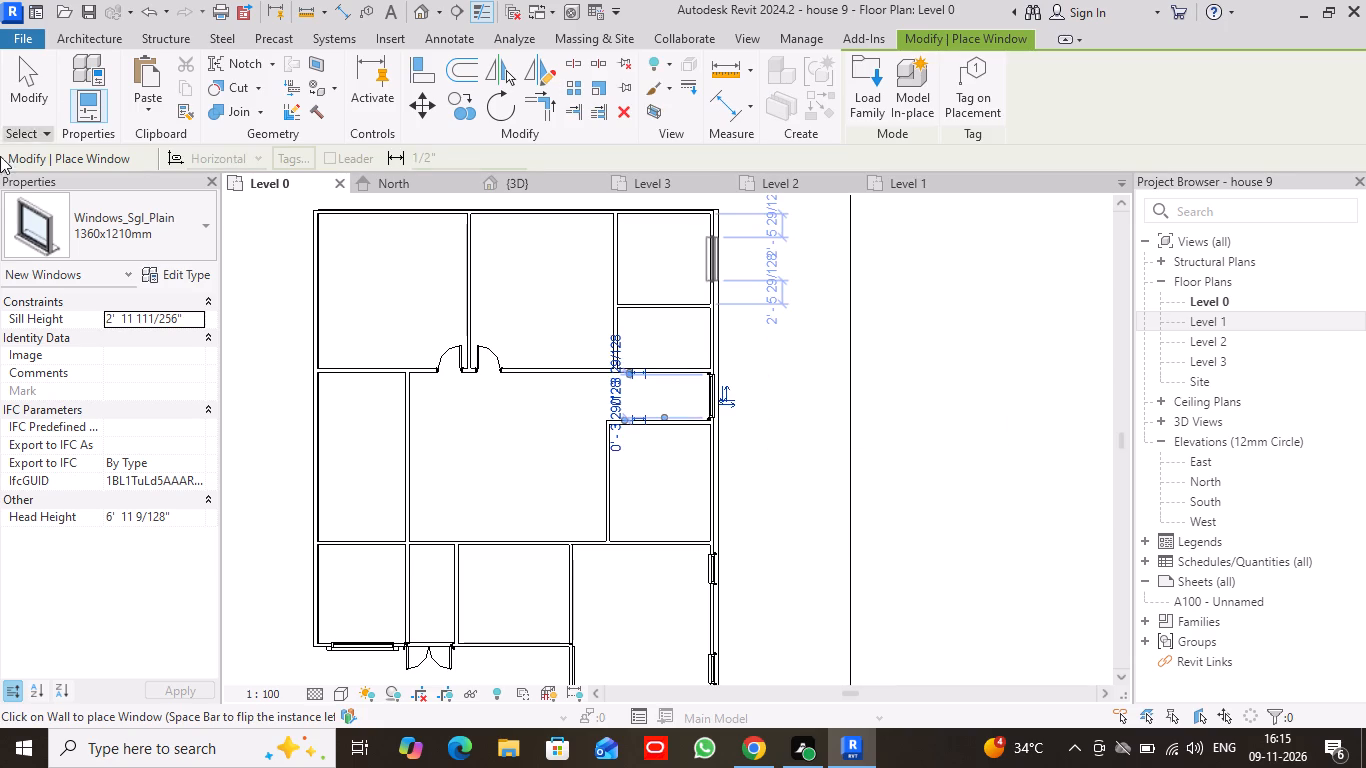
click(34, 69)
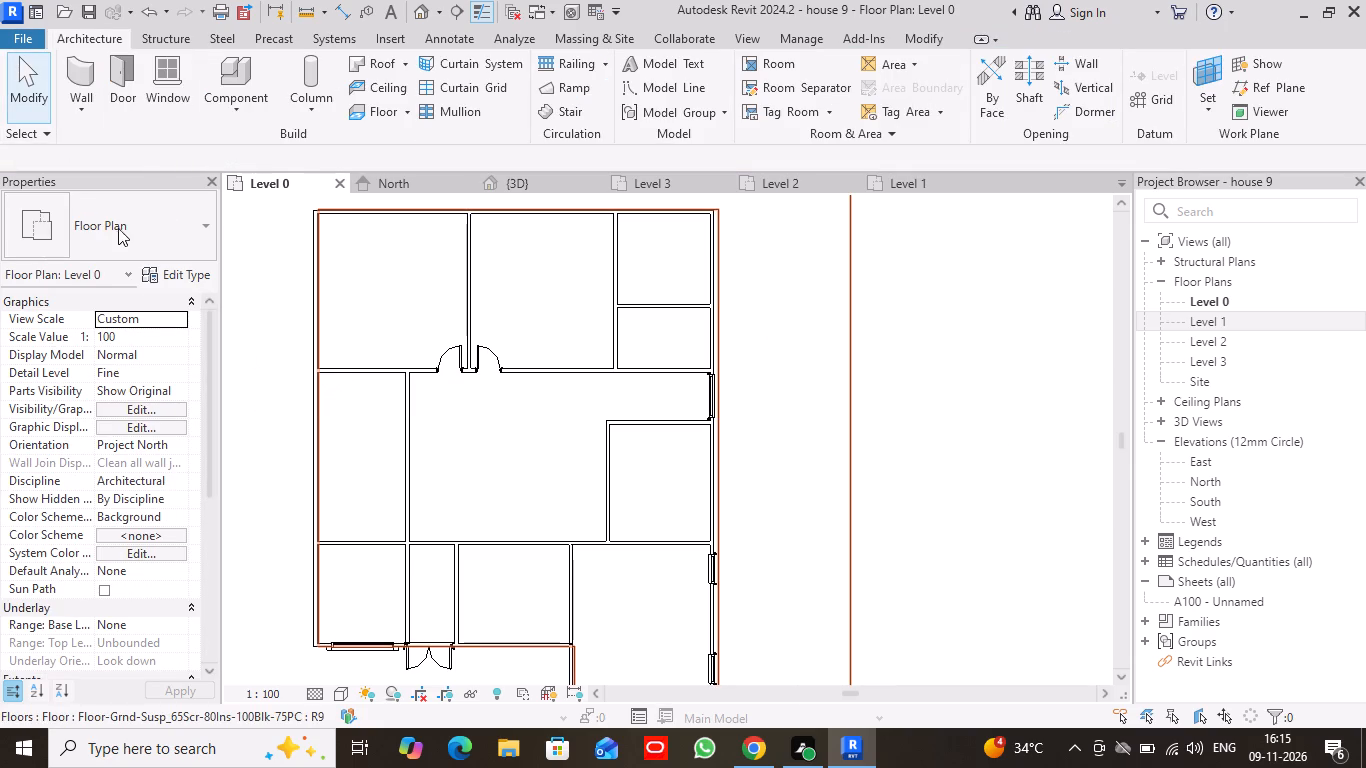
Move the partition between the two small back rooms toward the back, leaving it 8' 1" from the back wall.
click(159, 84)
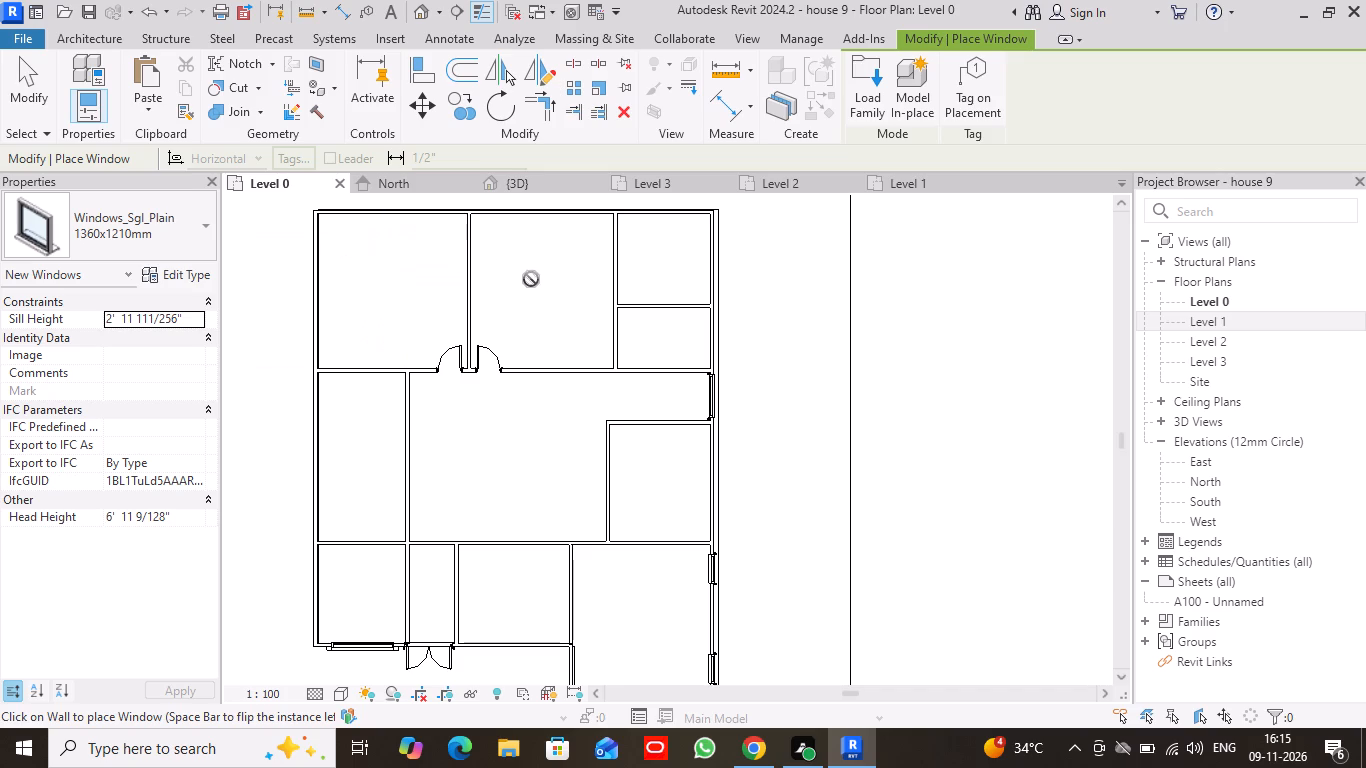
click(30, 102)
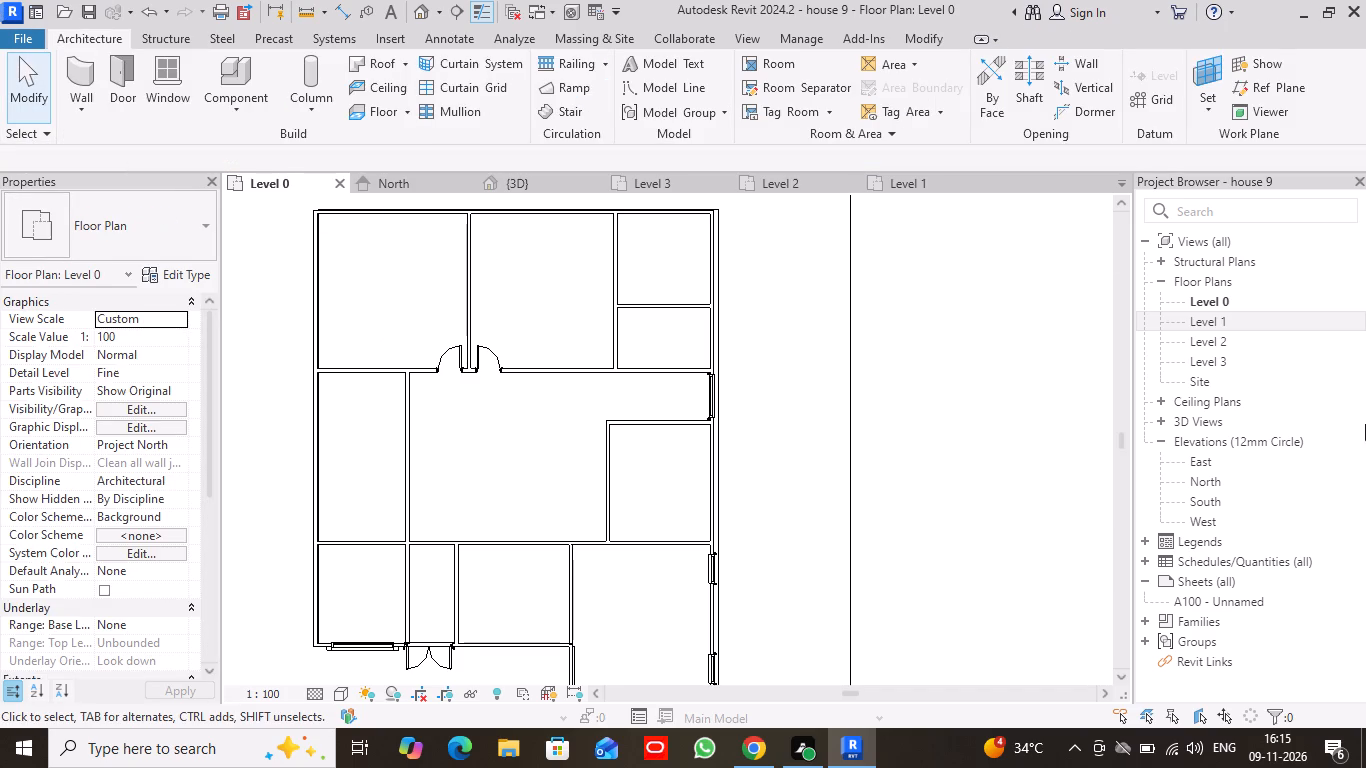
click(661, 303)
key(Up)
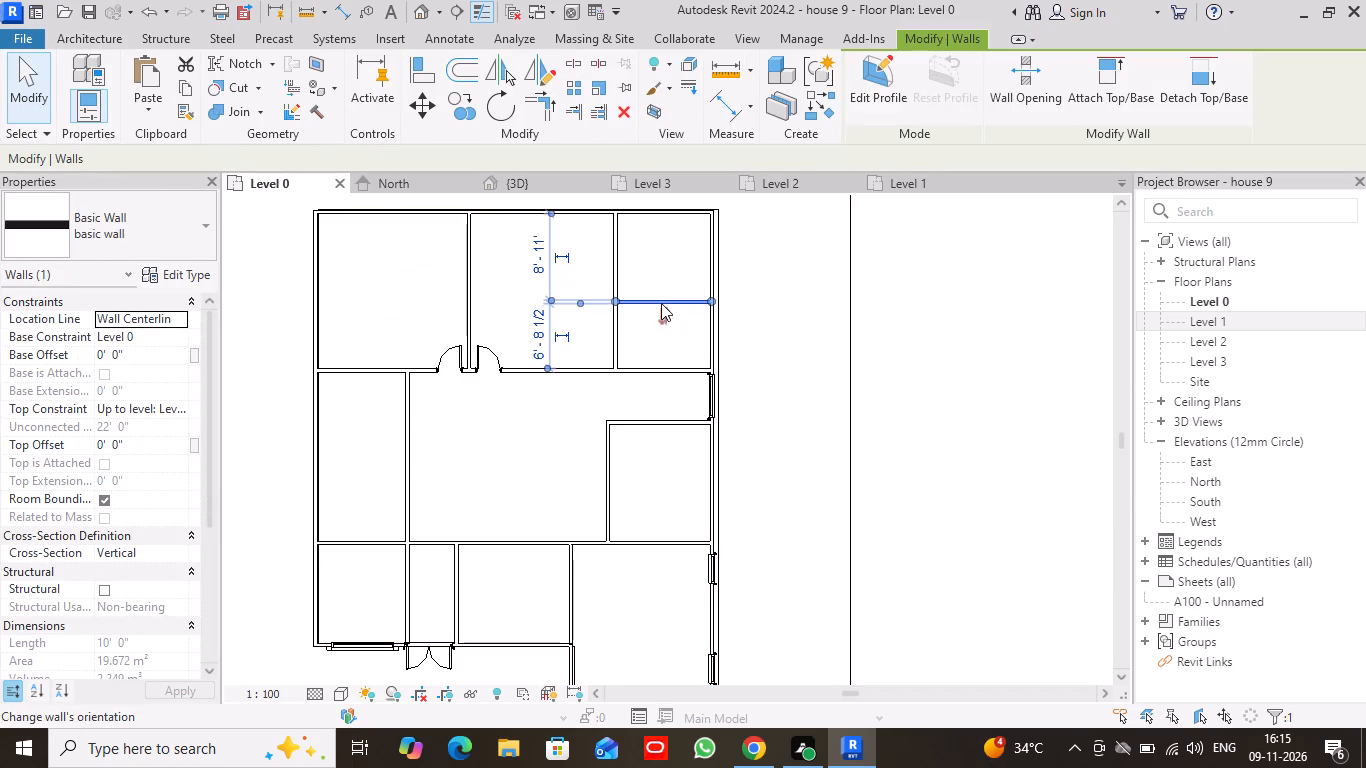
key(Up)
key(Up)
key(Up)
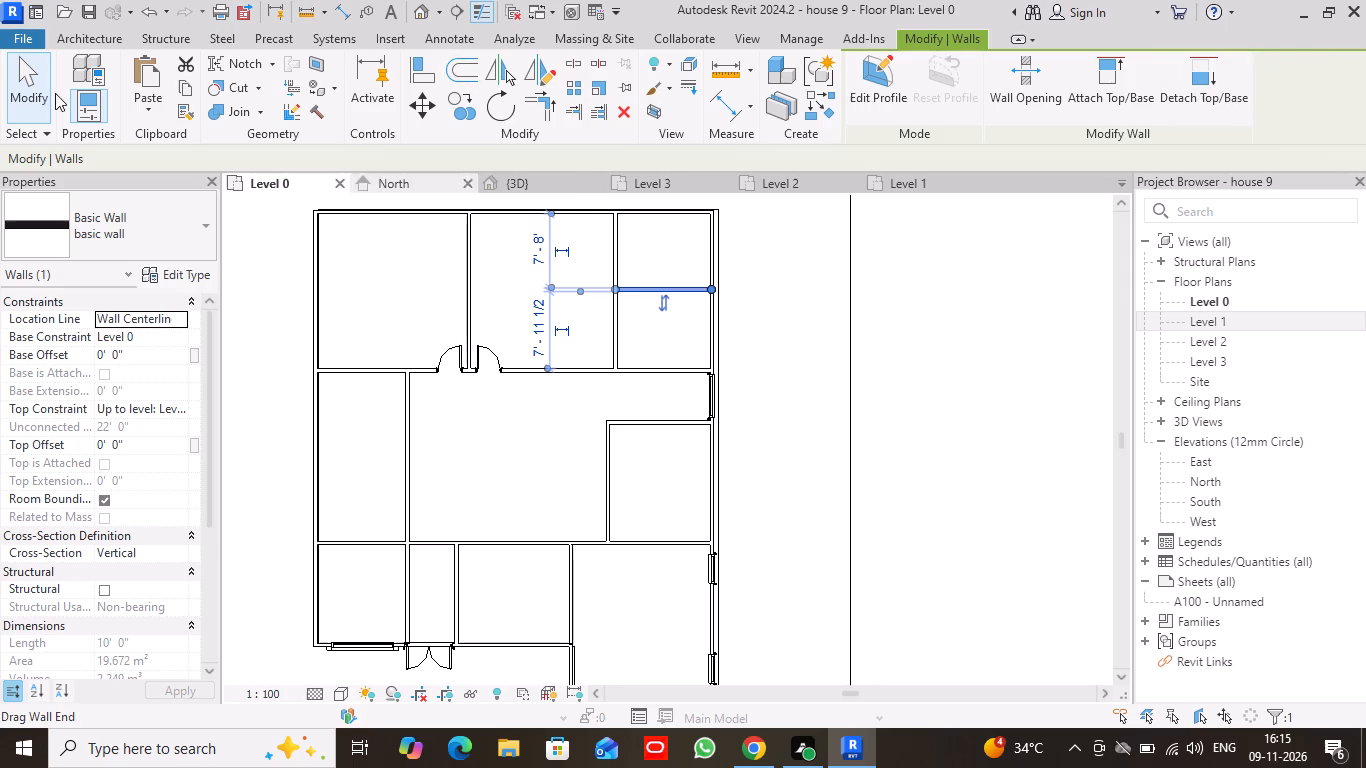
click(29, 85)
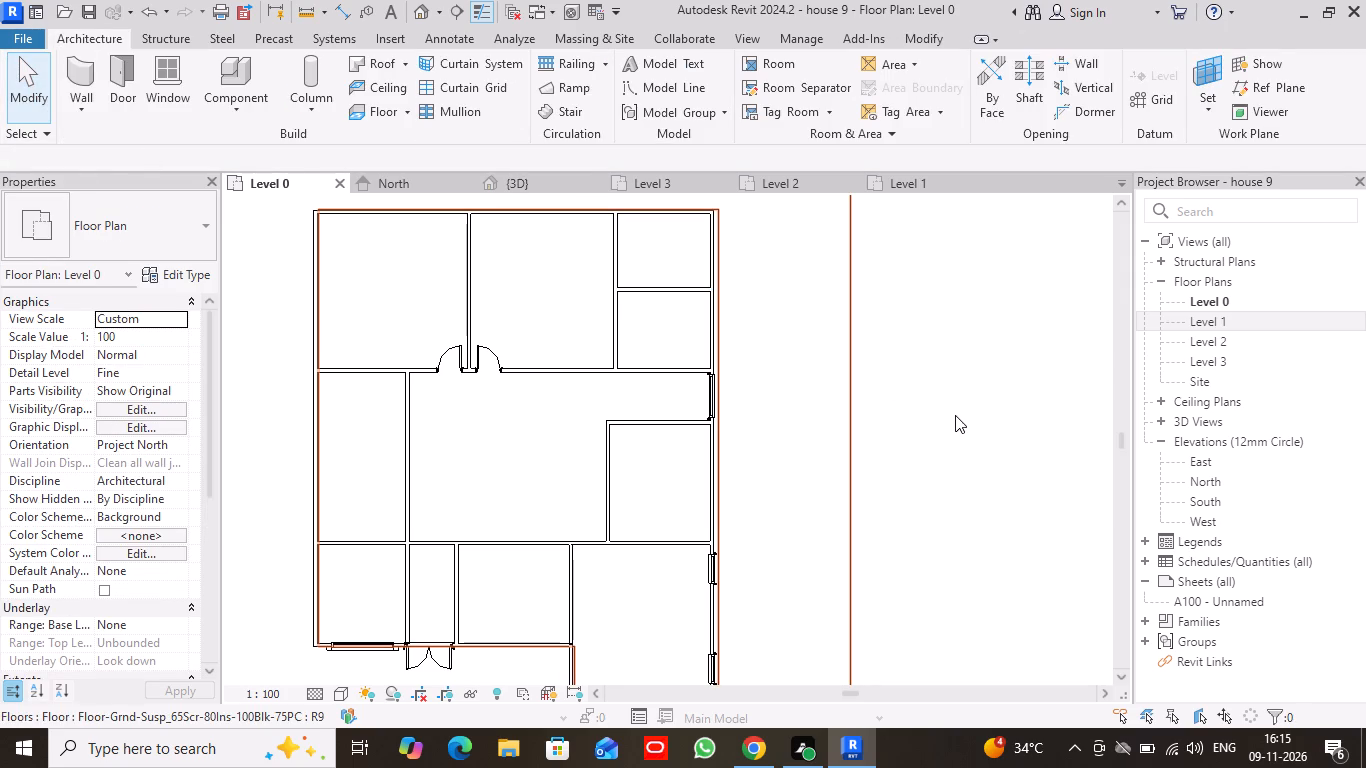
click(676, 290)
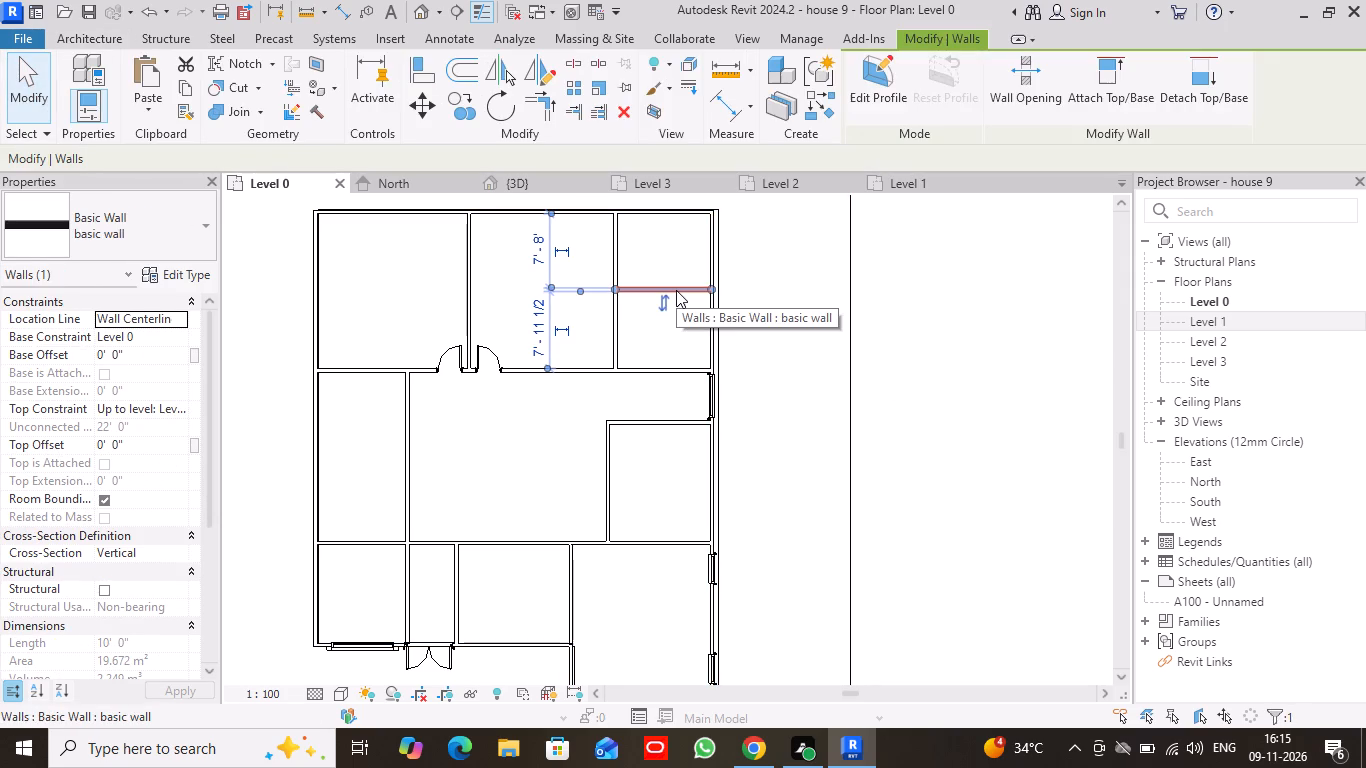
key(Down)
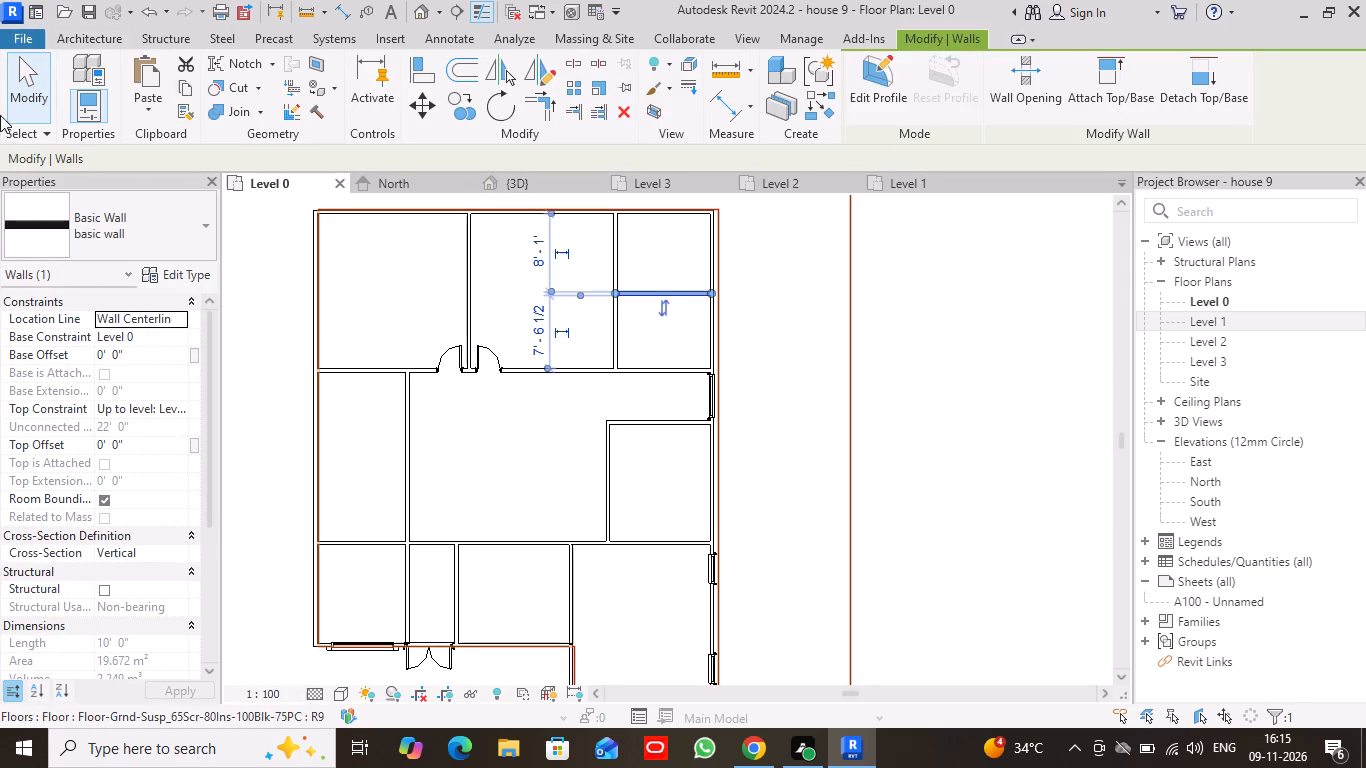
click(23, 65)
Place a Windows_Sgl_Plain 910x910mm window centred in the side wall of each small back room.
click(160, 81)
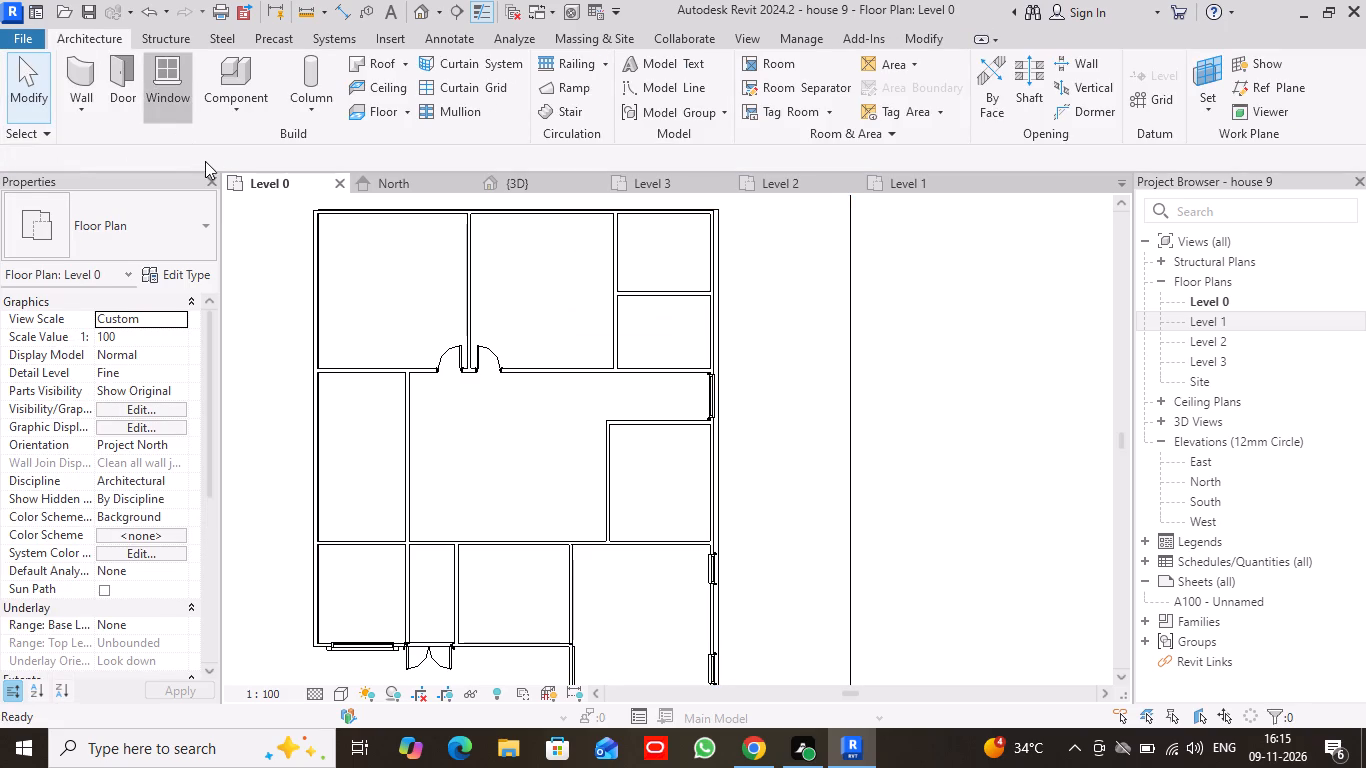
click(206, 231)
click(113, 376)
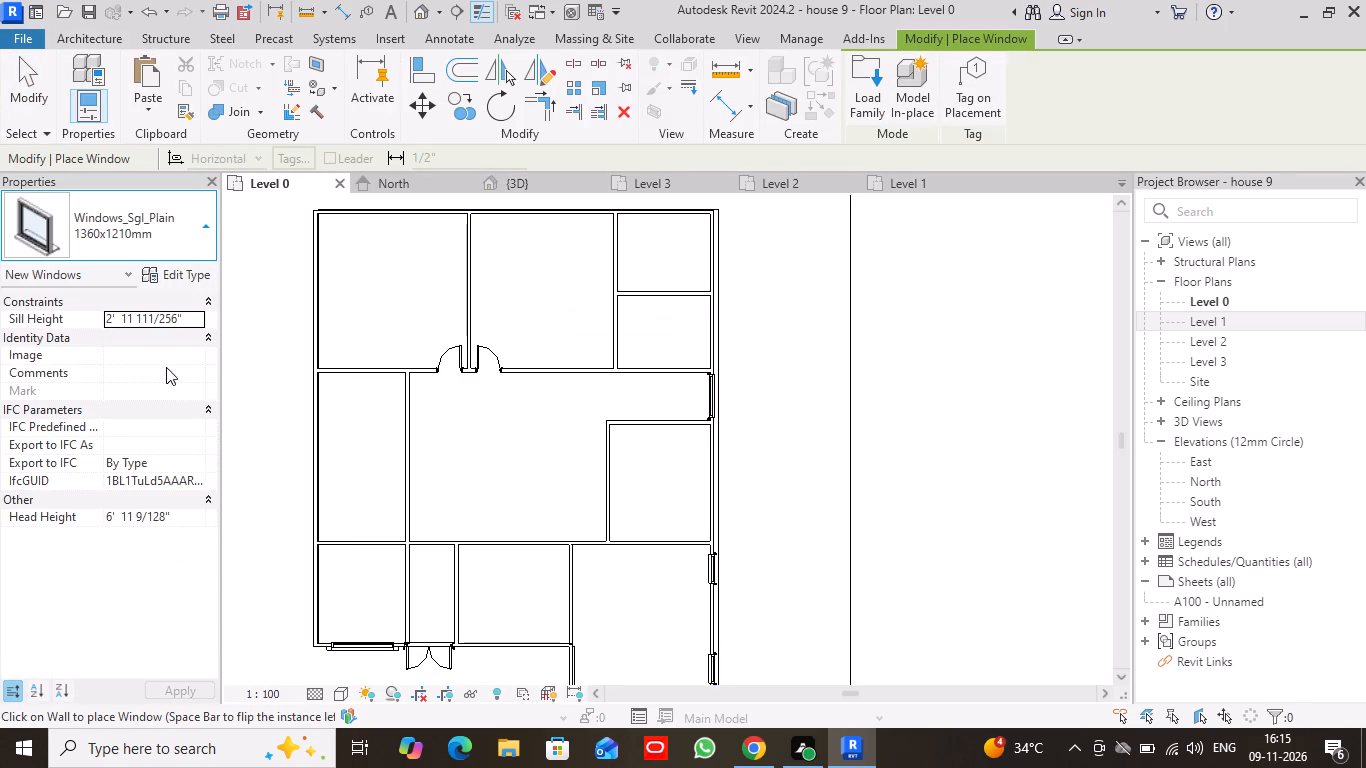
click(198, 210)
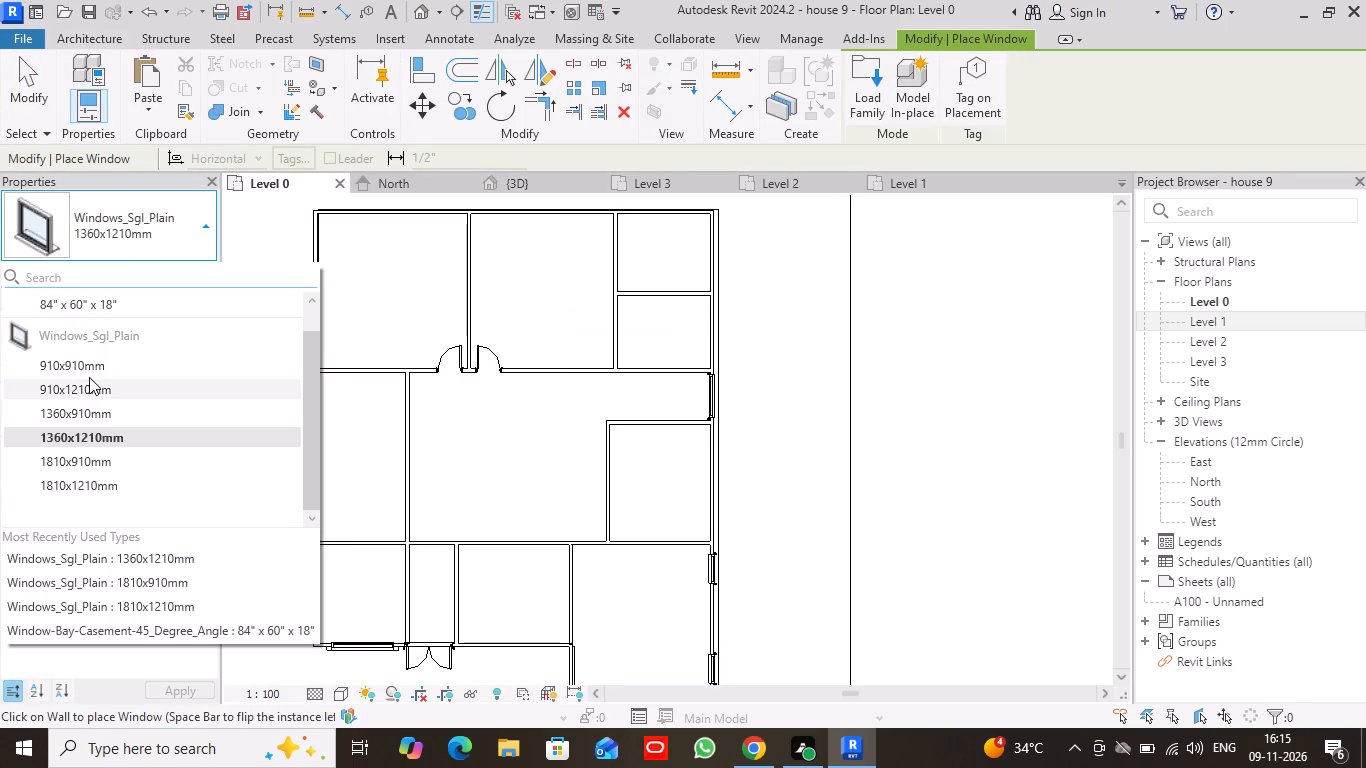
click(91, 368)
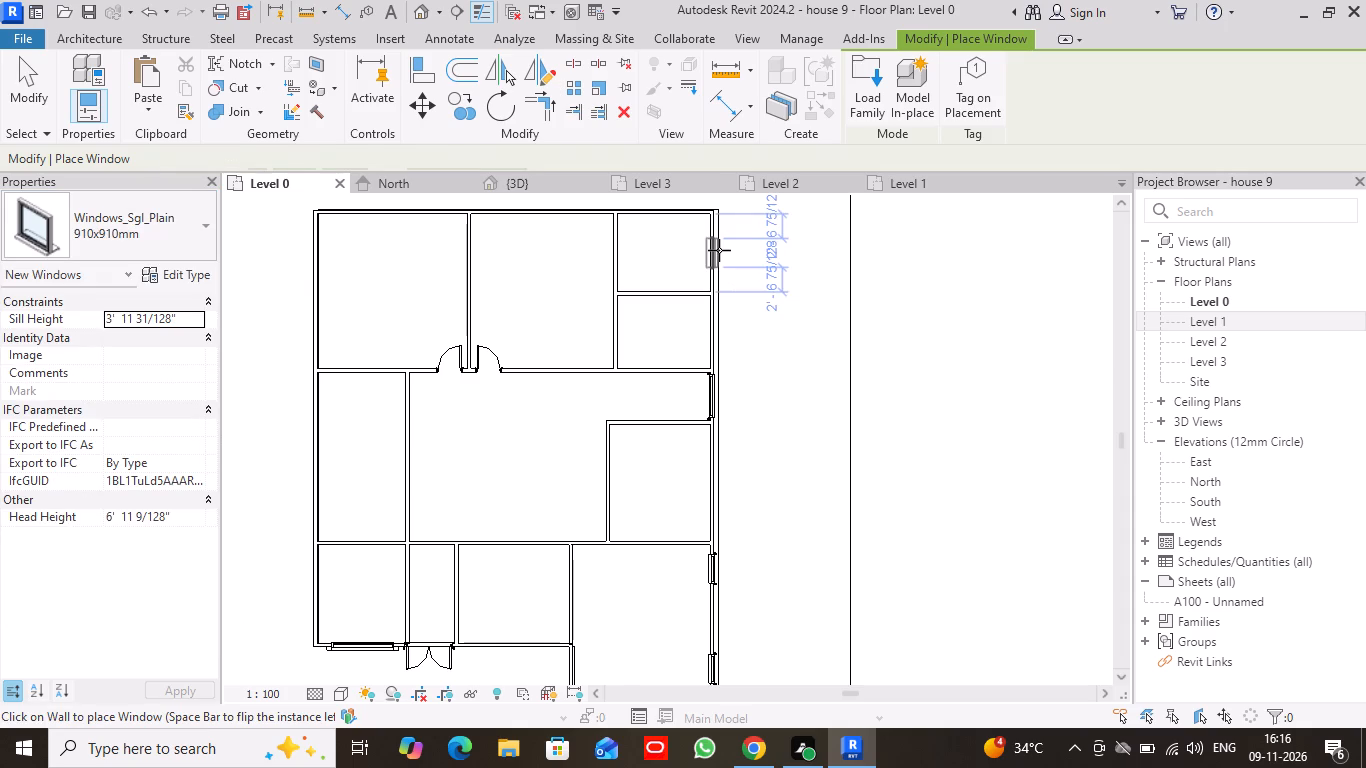
click(719, 250)
click(709, 336)
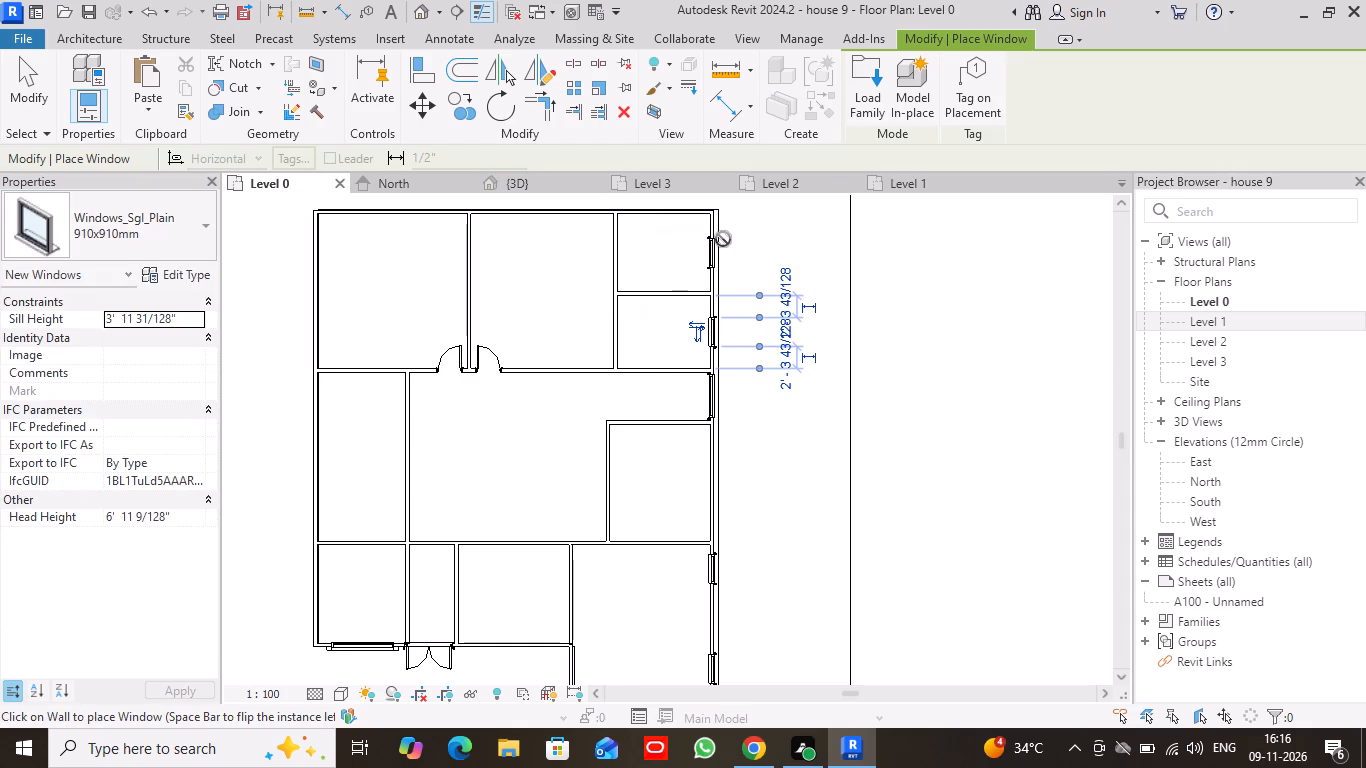
click(28, 78)
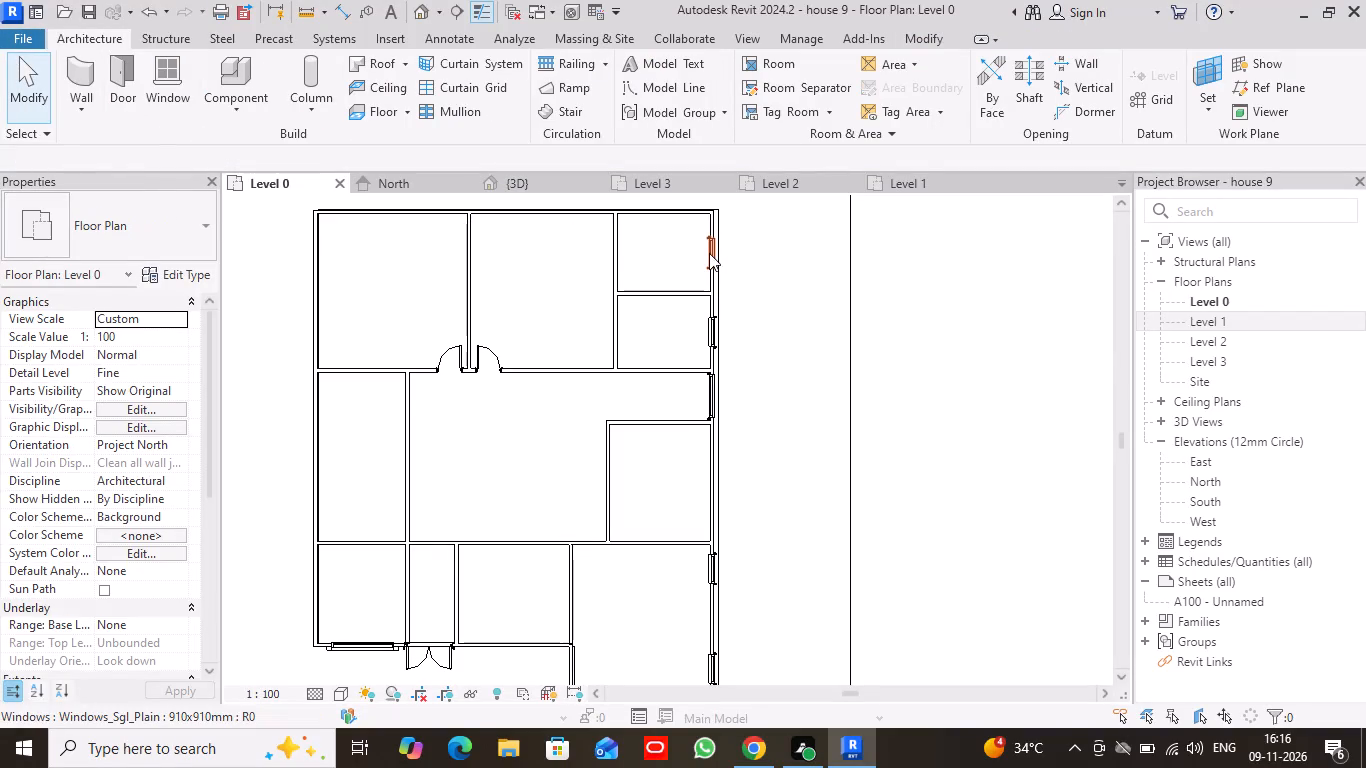
Replace the rearmost small room's side window with a centred 910x910mm one facing the same way as the neighbouring small room's window.
click(709, 253)
key(Delete)
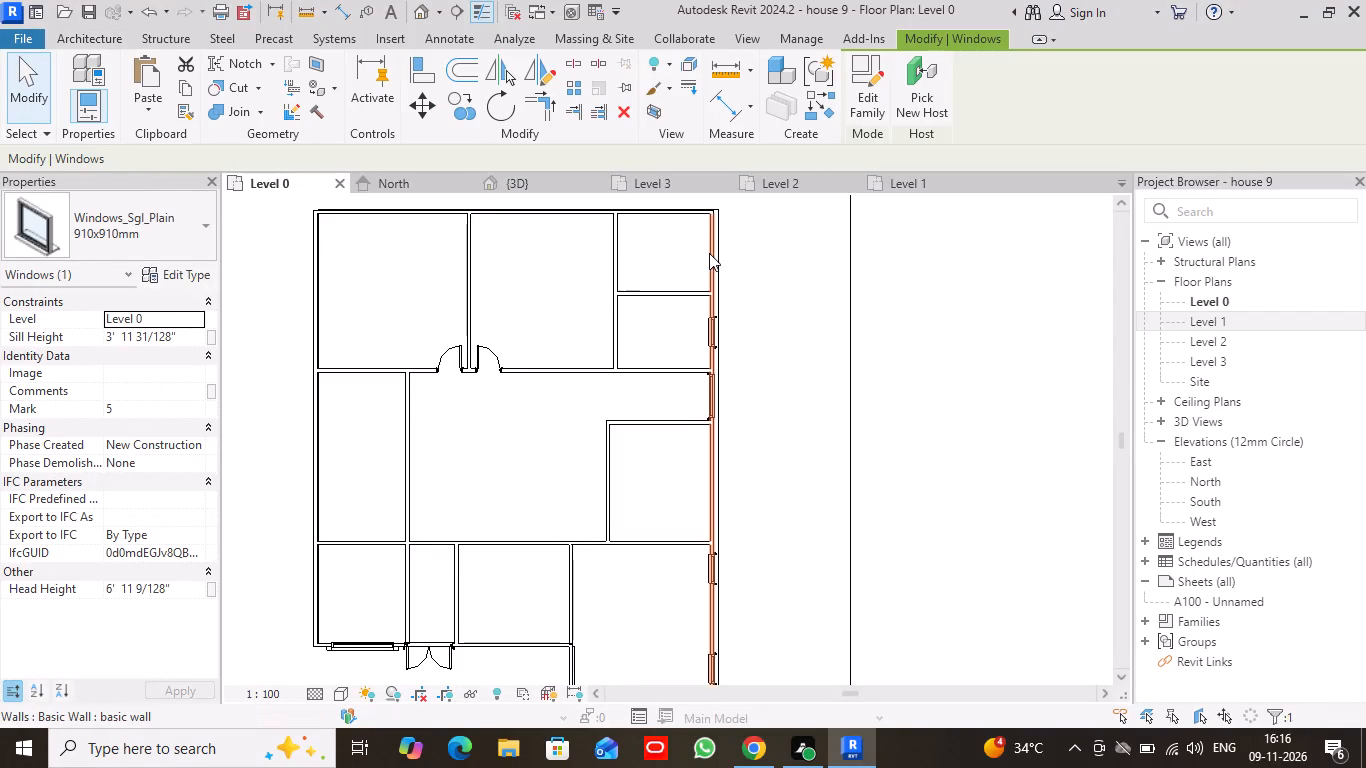
click(155, 85)
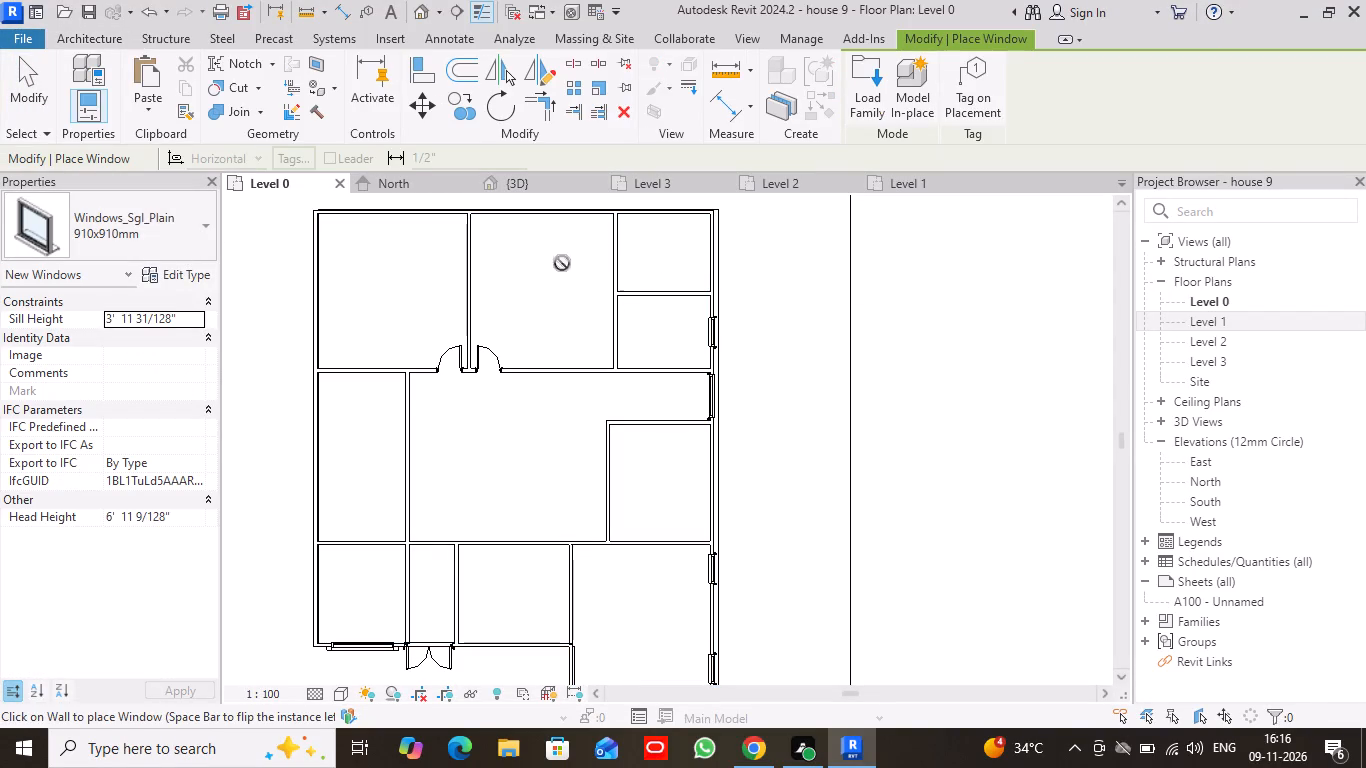
click(708, 253)
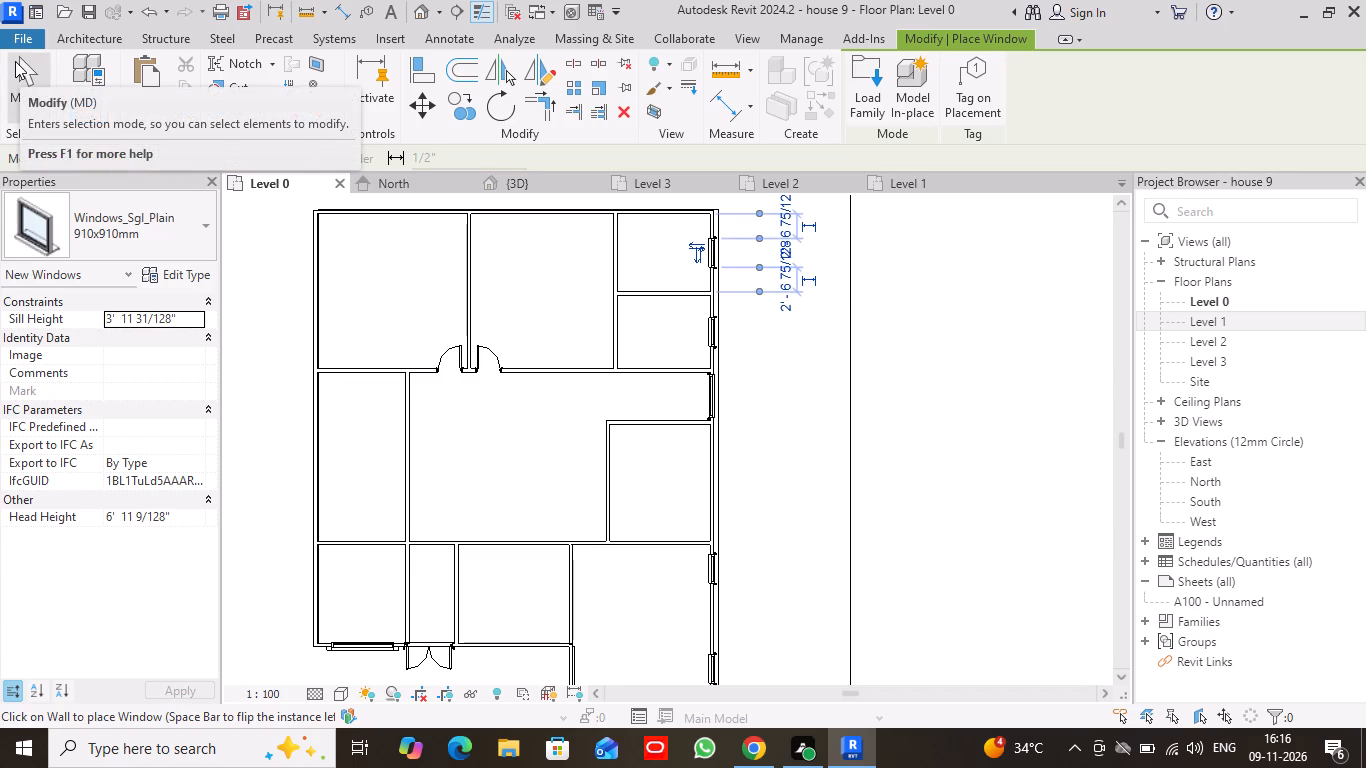
Place Doors_IntSgl 910x2110mm doors into the small back rooms: one from the adjoining large room, 6" off the back wall; one from the hall, 6" off the partition.
click(84, 42)
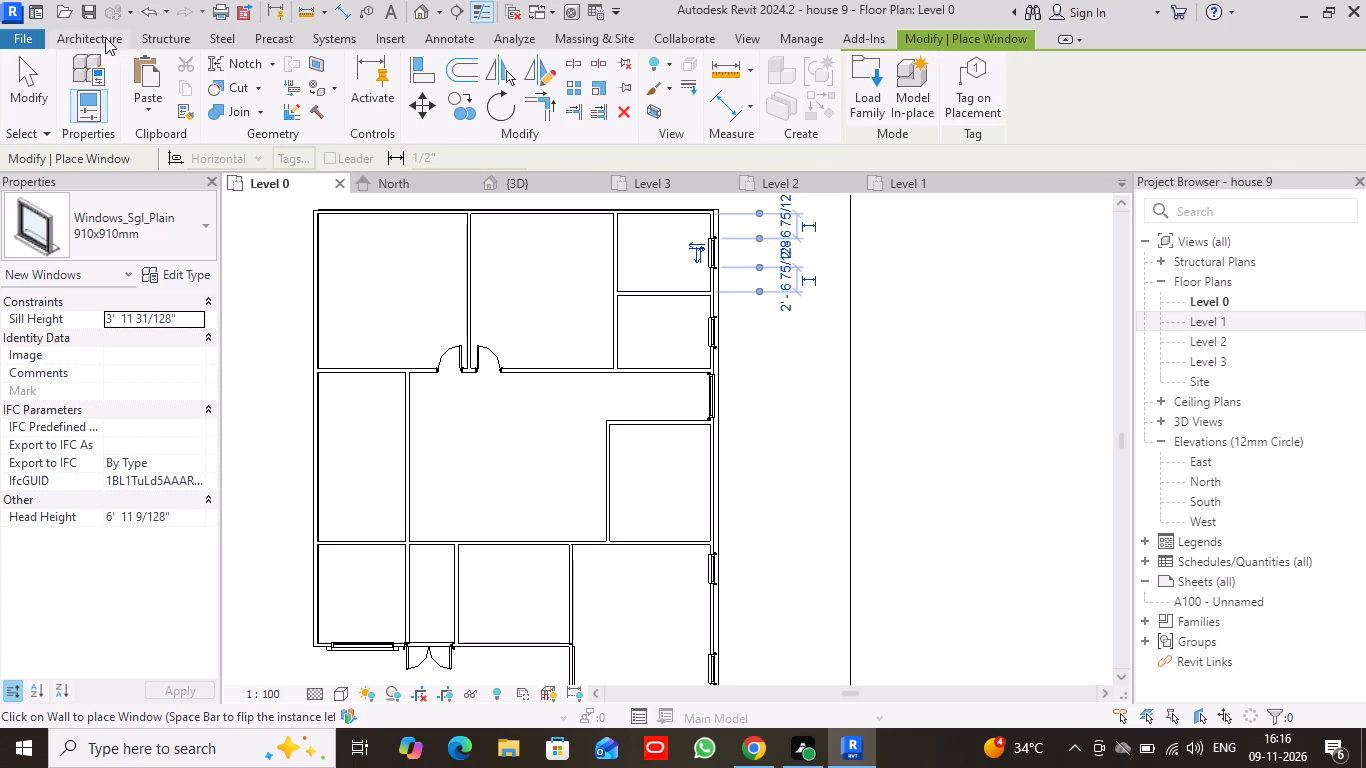
click(111, 89)
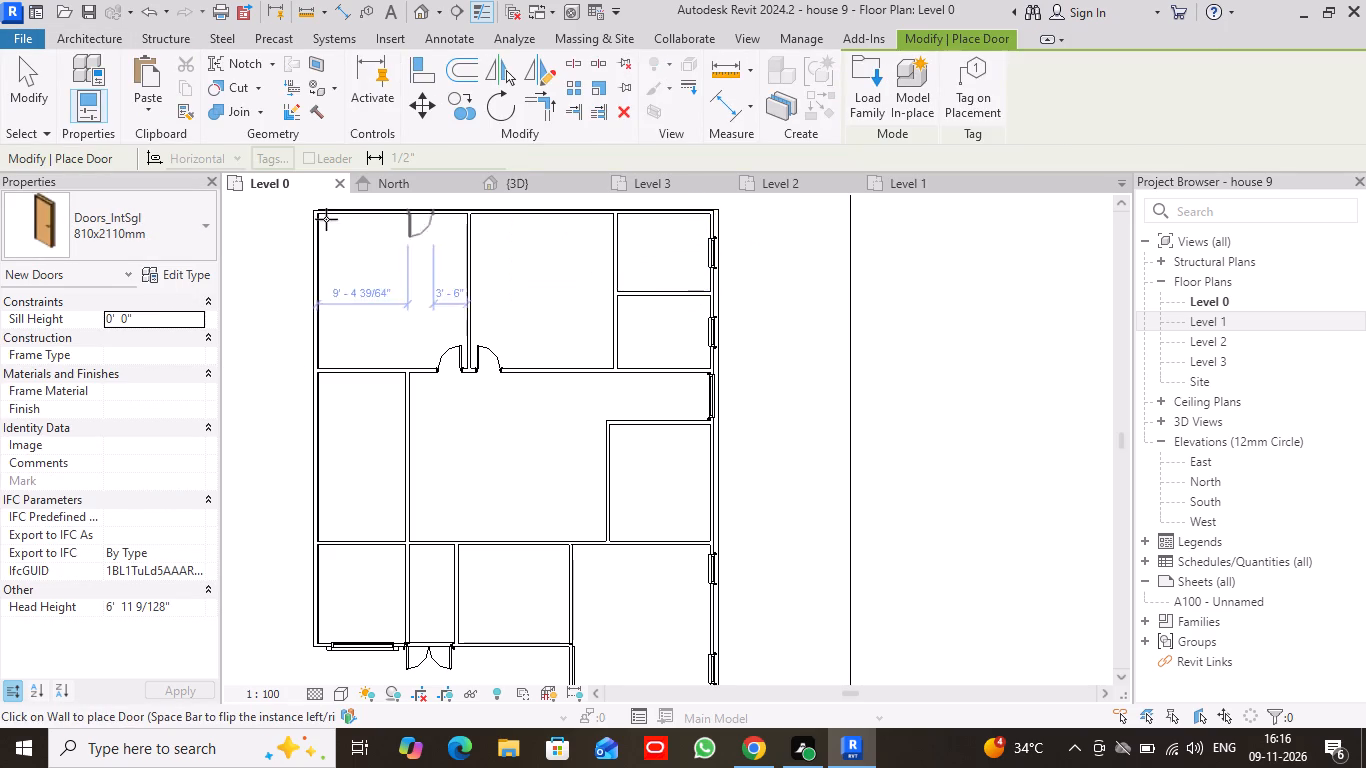
click(198, 228)
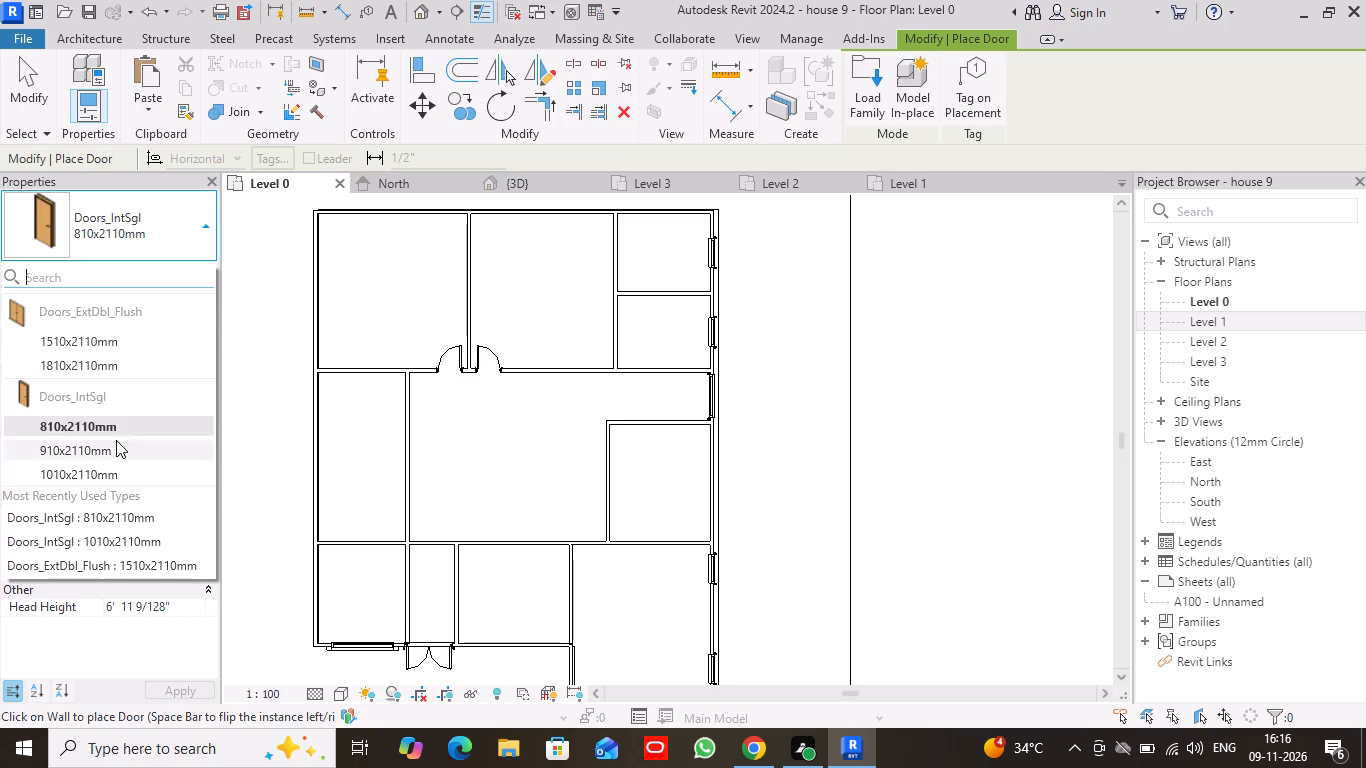
click(116, 440)
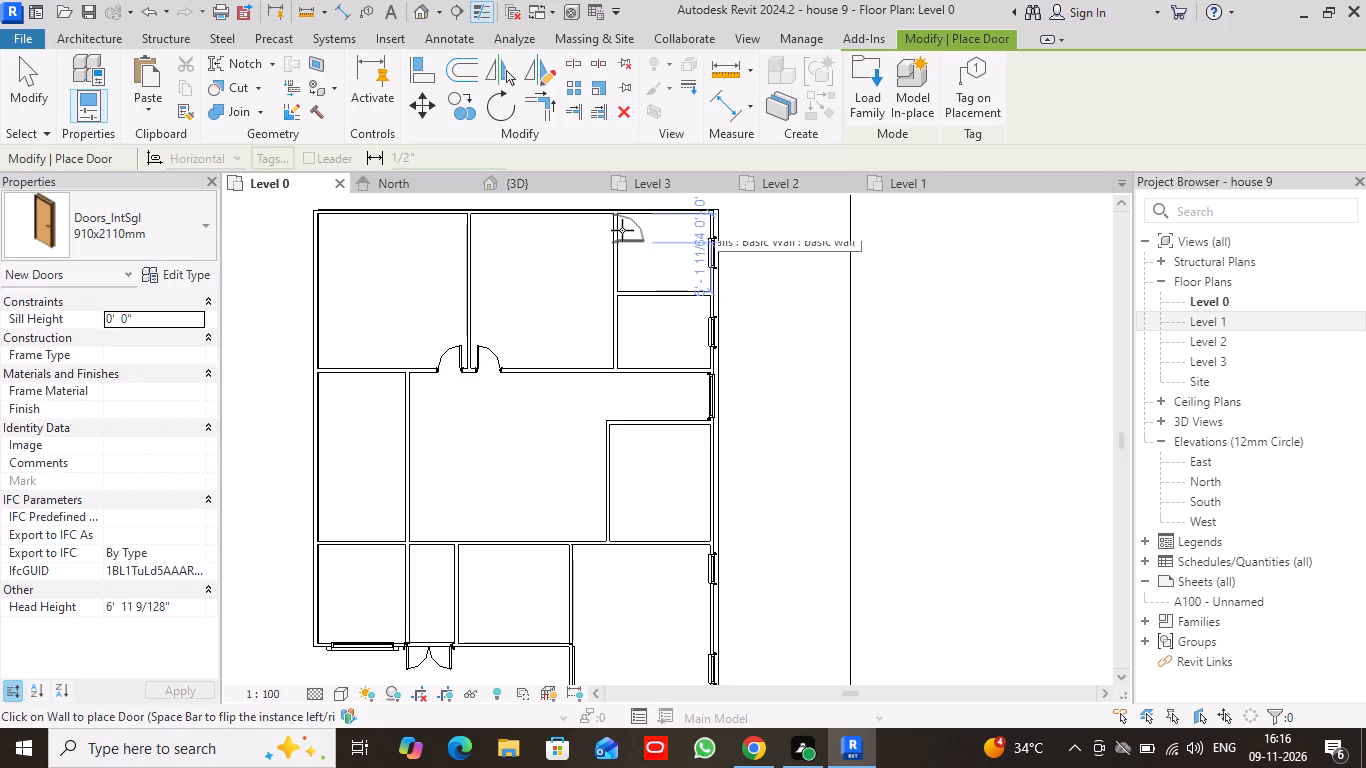
key(space)
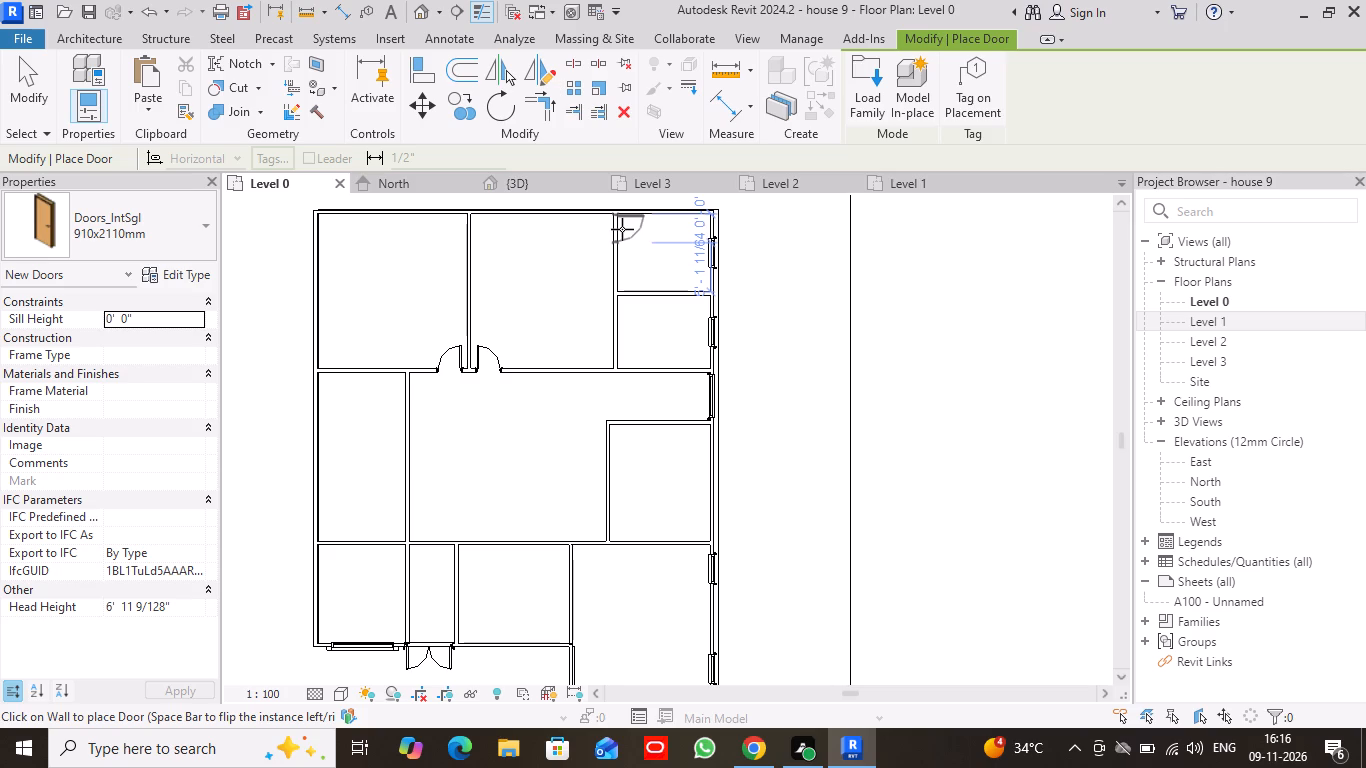
click(622, 233)
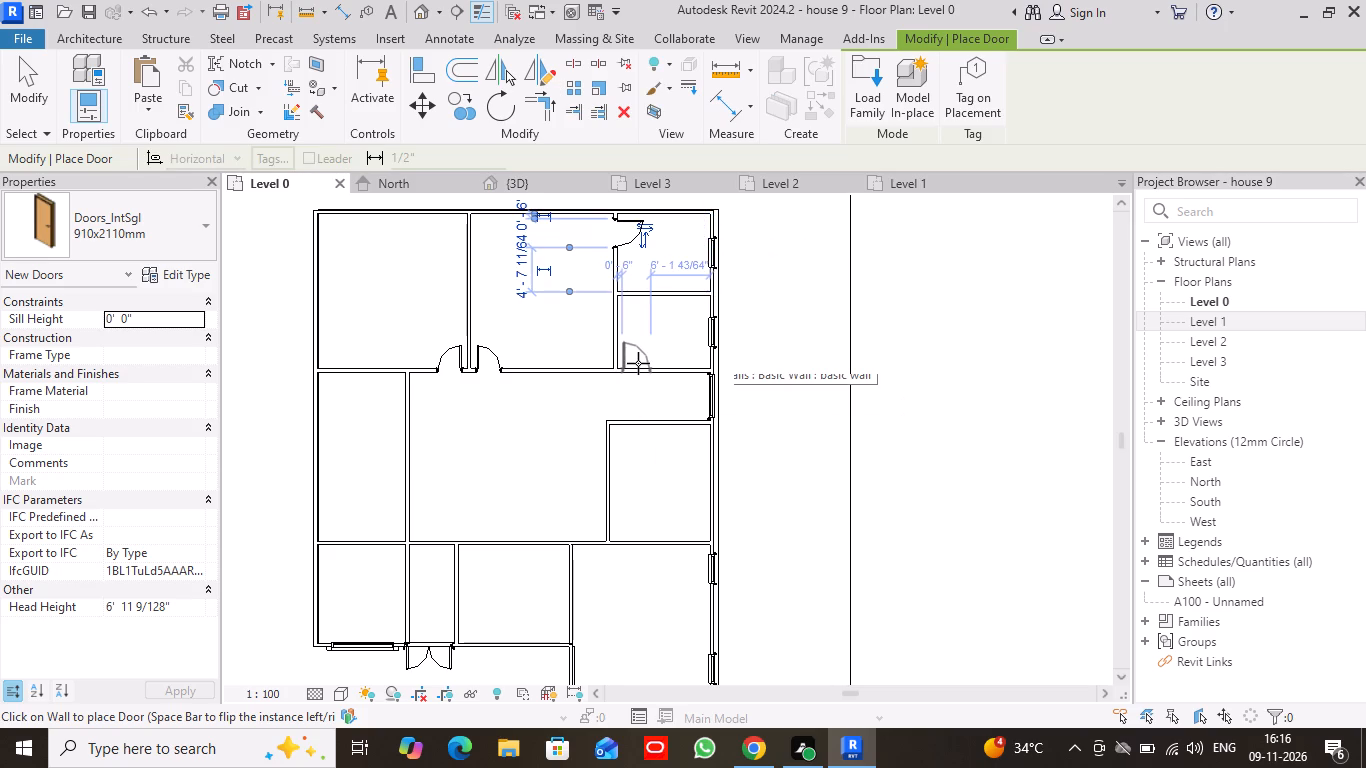
click(638, 363)
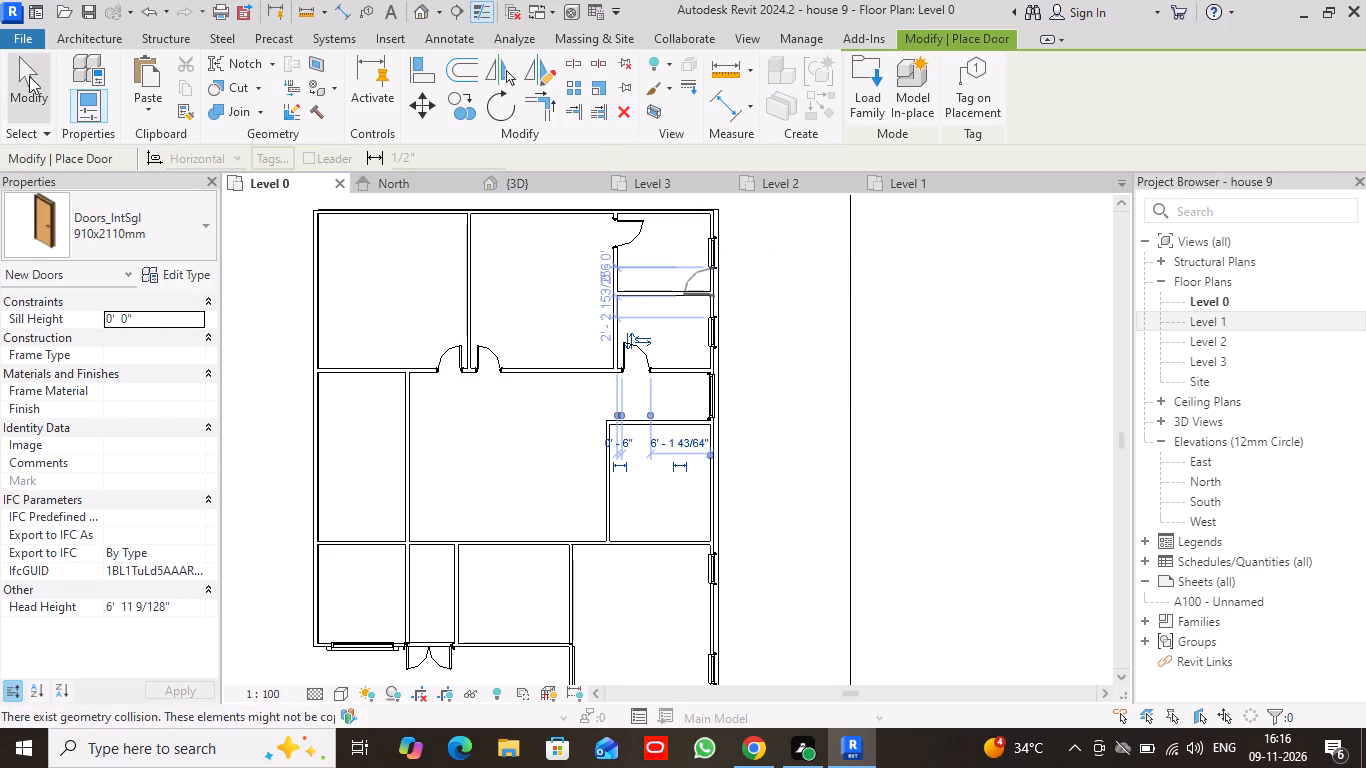
click(18, 78)
Shift the rearmost small room's door to 1" from the back wall.
click(637, 229)
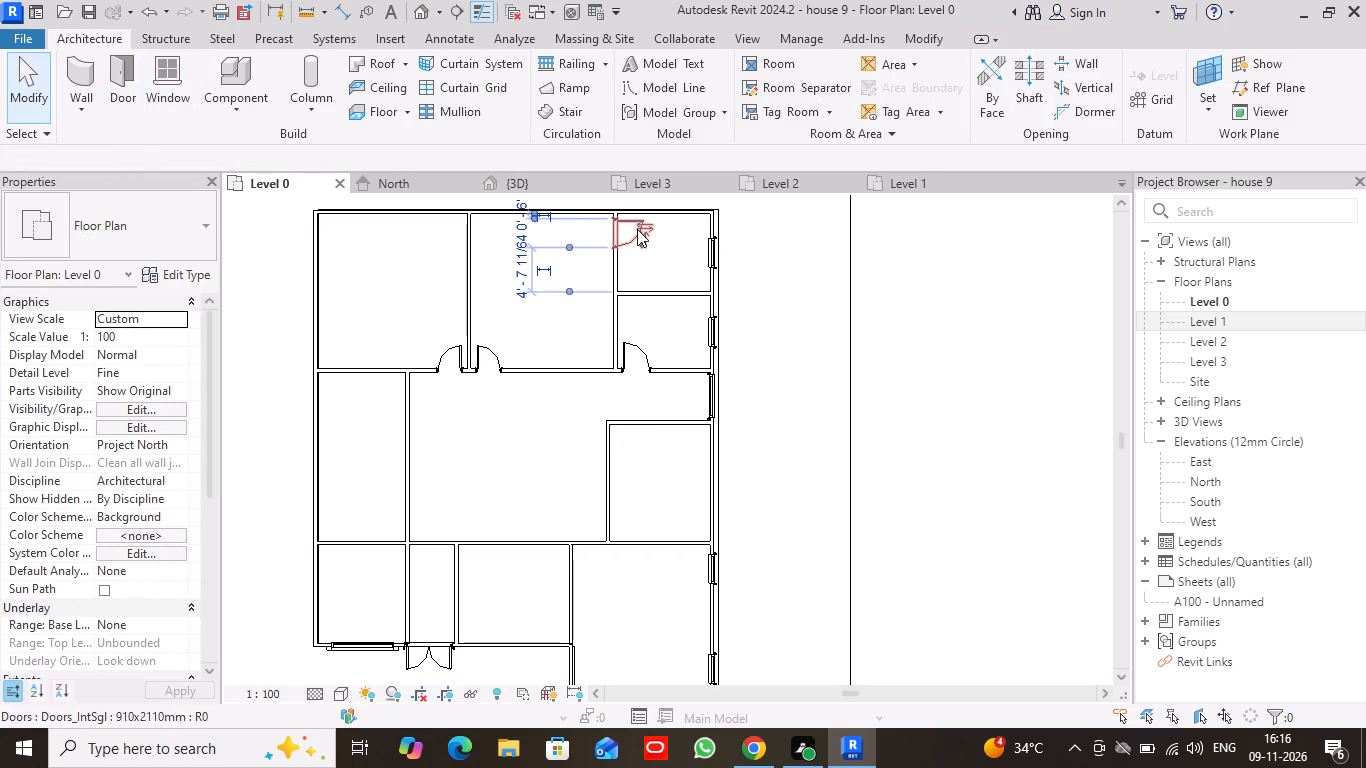
key(Up)
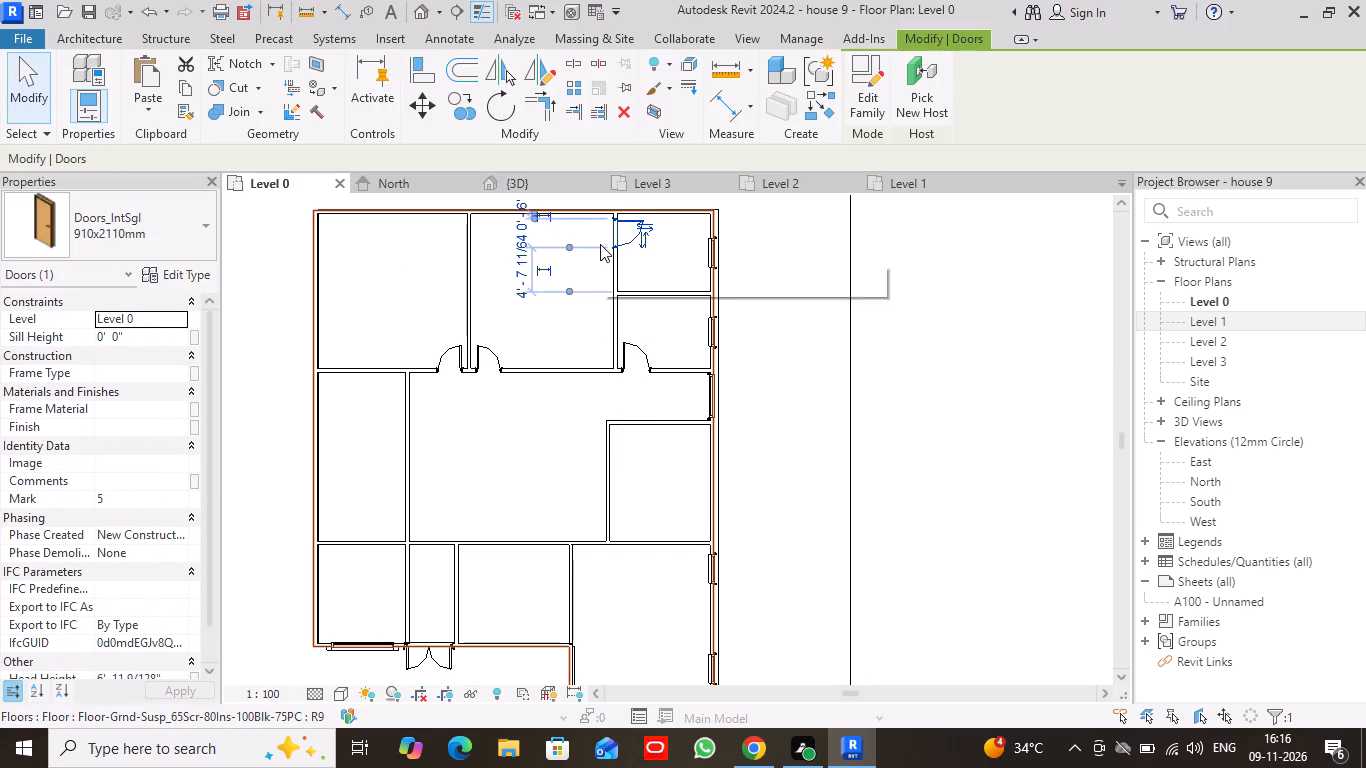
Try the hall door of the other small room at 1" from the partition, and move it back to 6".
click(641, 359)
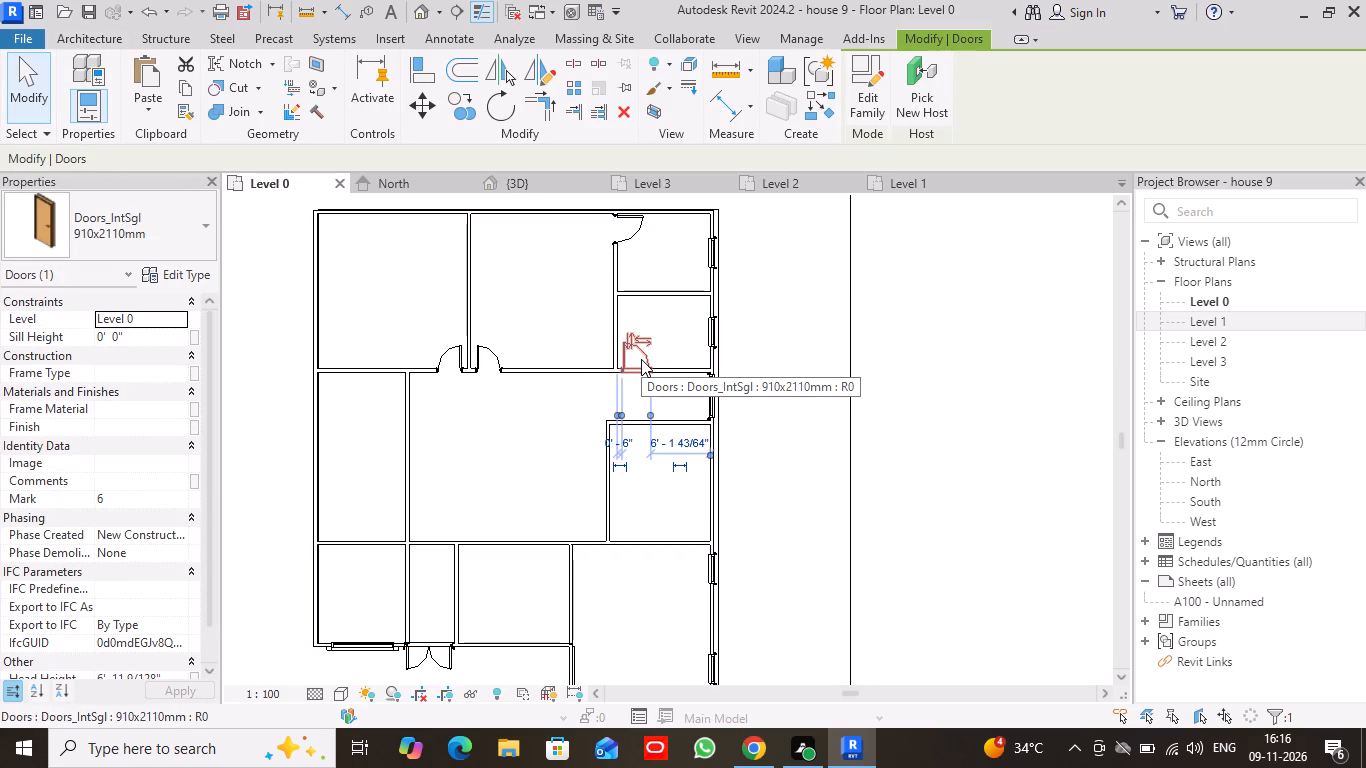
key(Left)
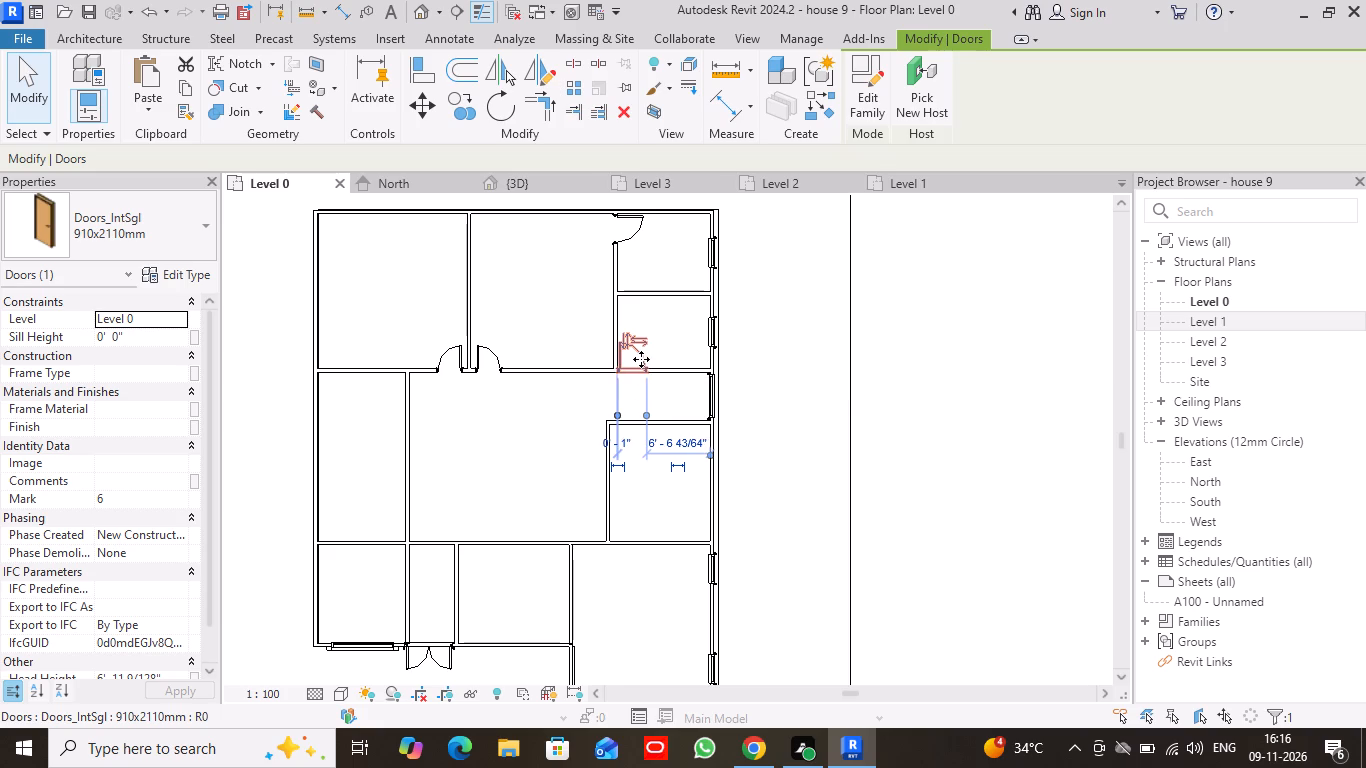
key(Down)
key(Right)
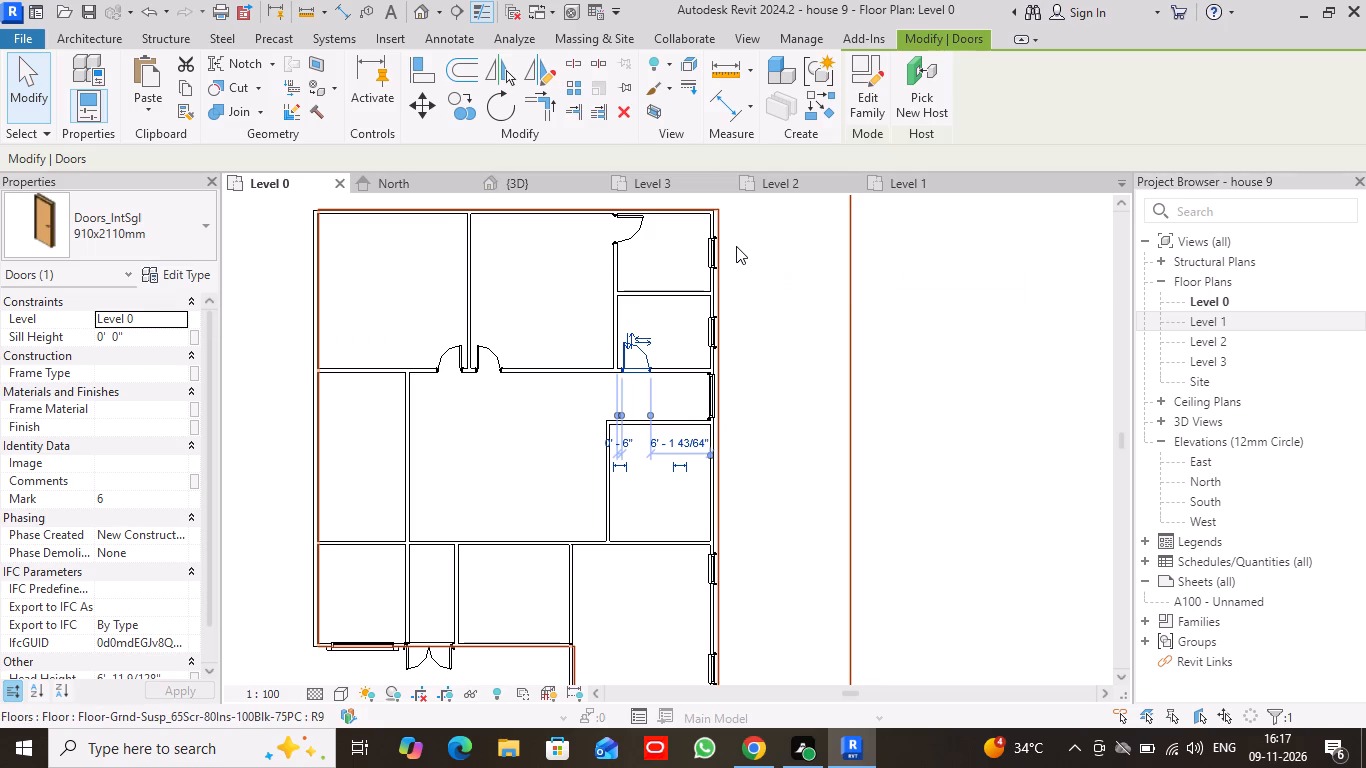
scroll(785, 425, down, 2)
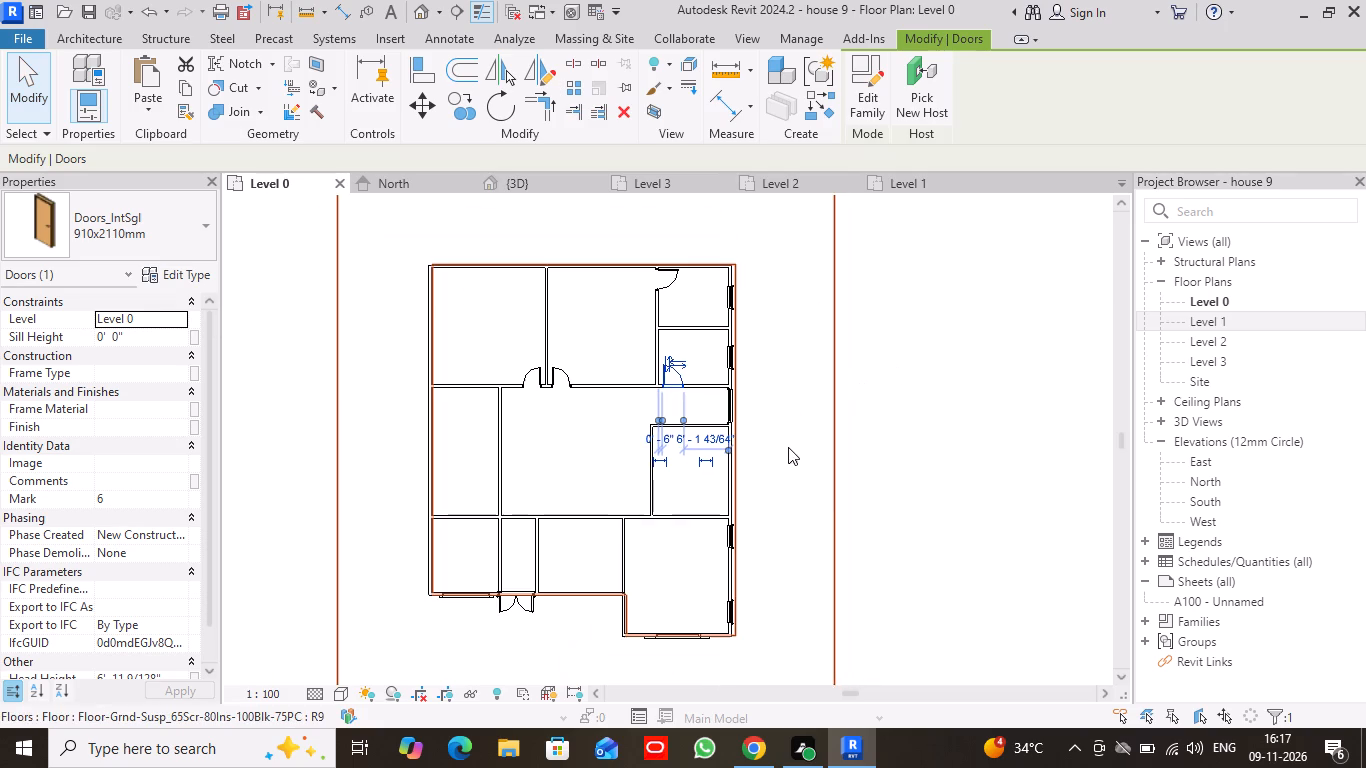
Delete the 1360x1210mm window in the side wall at the end of the hall.
middle_drag(794, 458, 746, 387)
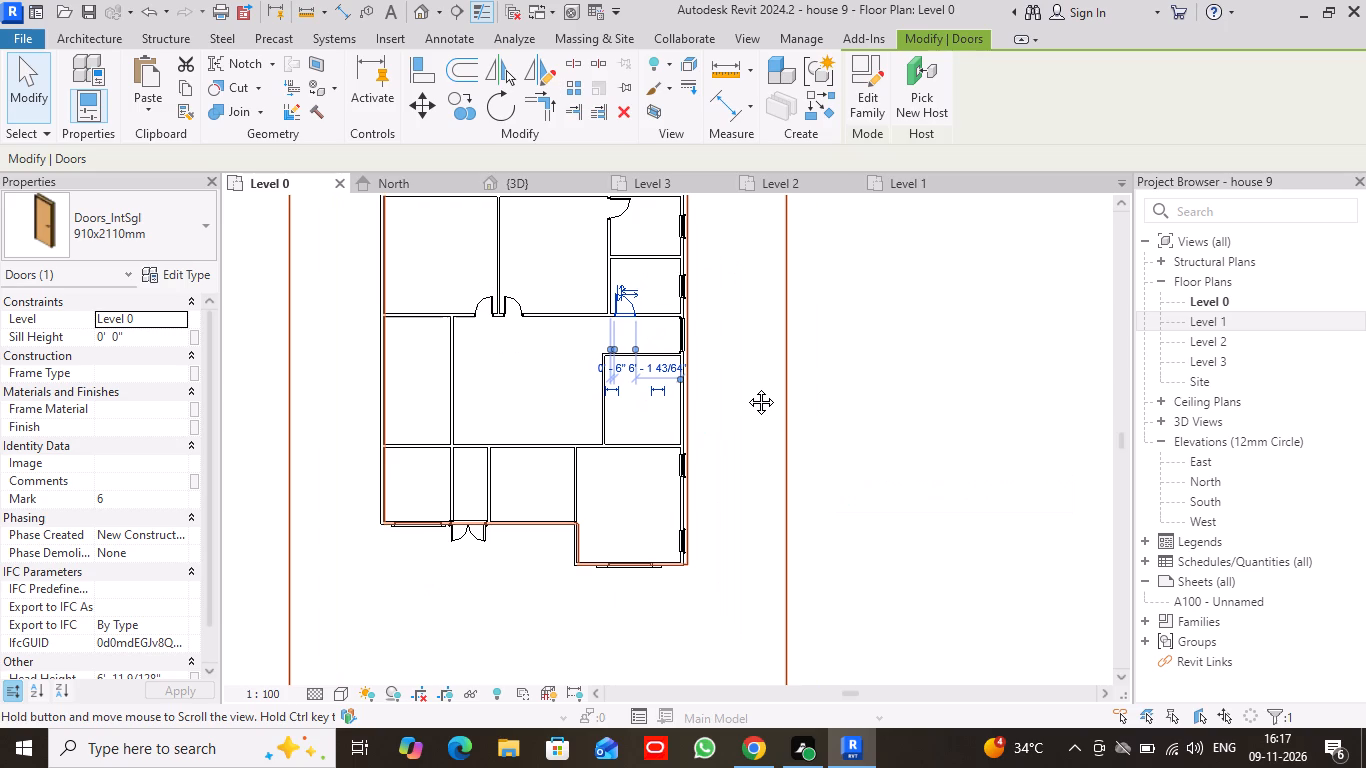
middle_drag(746, 387, 745, 406)
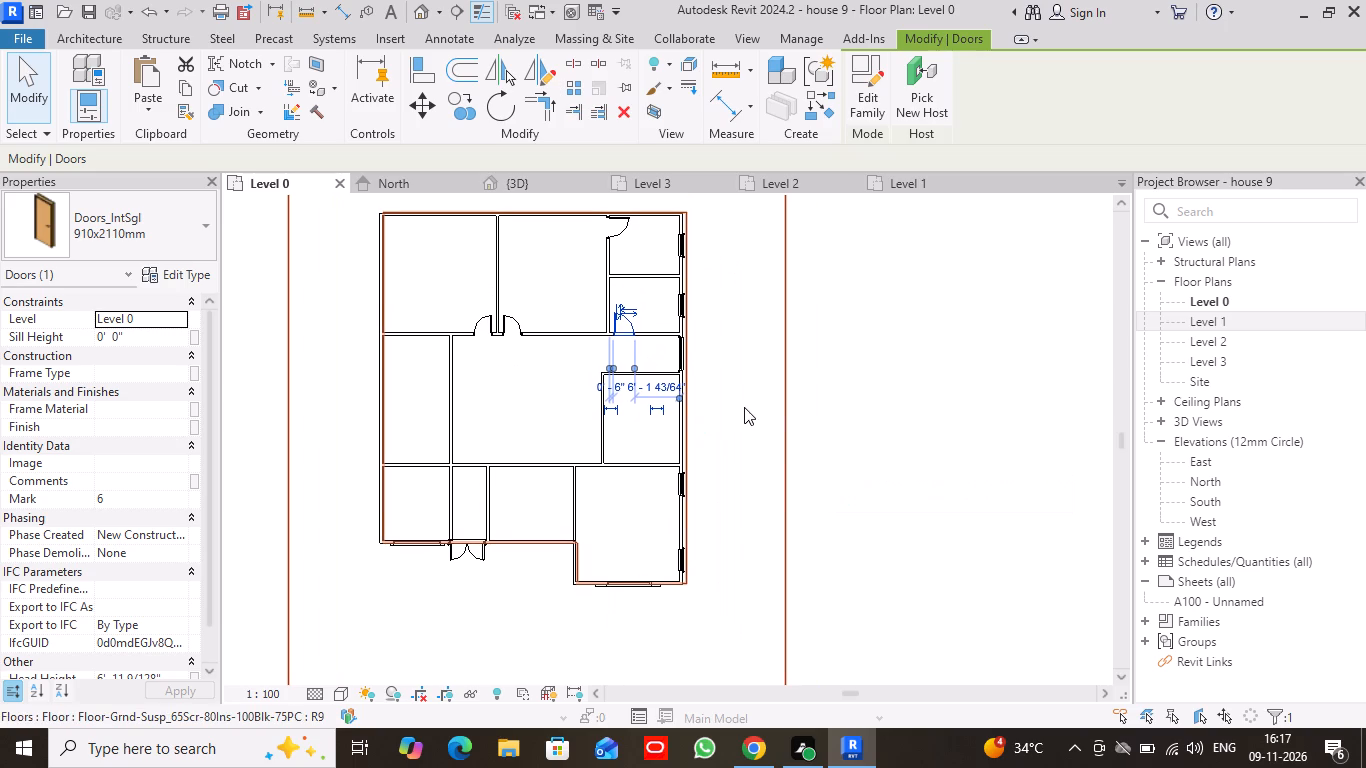
click(678, 347)
right_click(678, 347)
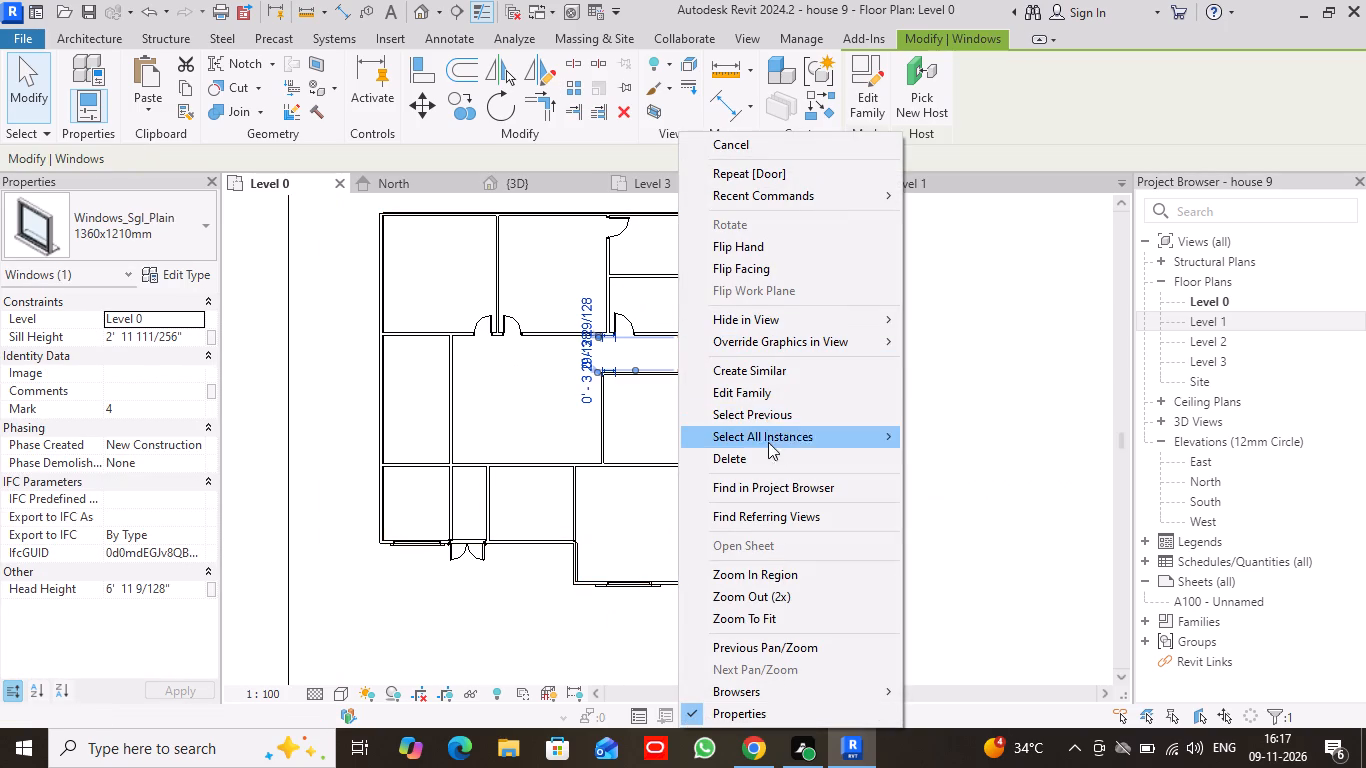
click(767, 453)
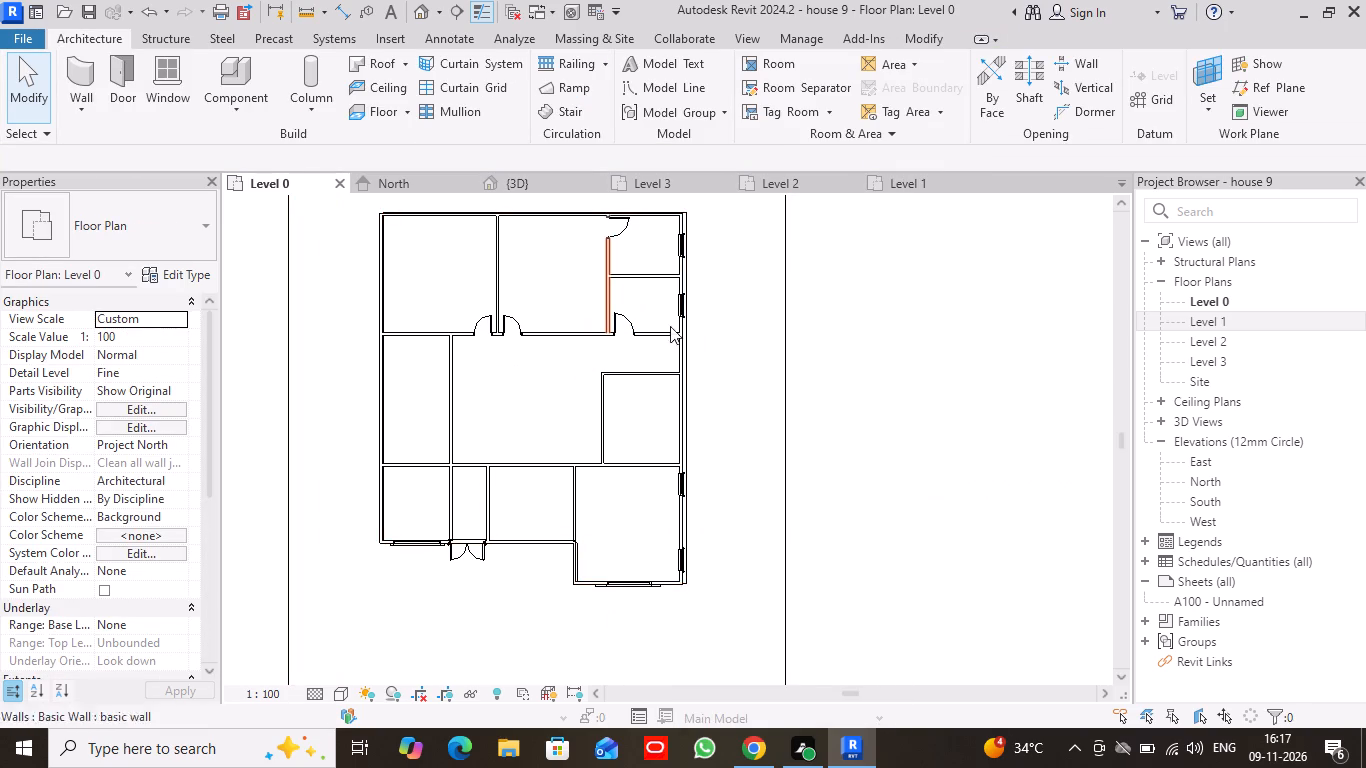
Place an 84" x 60" x 18" 45-degree casement bay window centred on the side wall of the room in front of the hall, projecting outward.
click(166, 80)
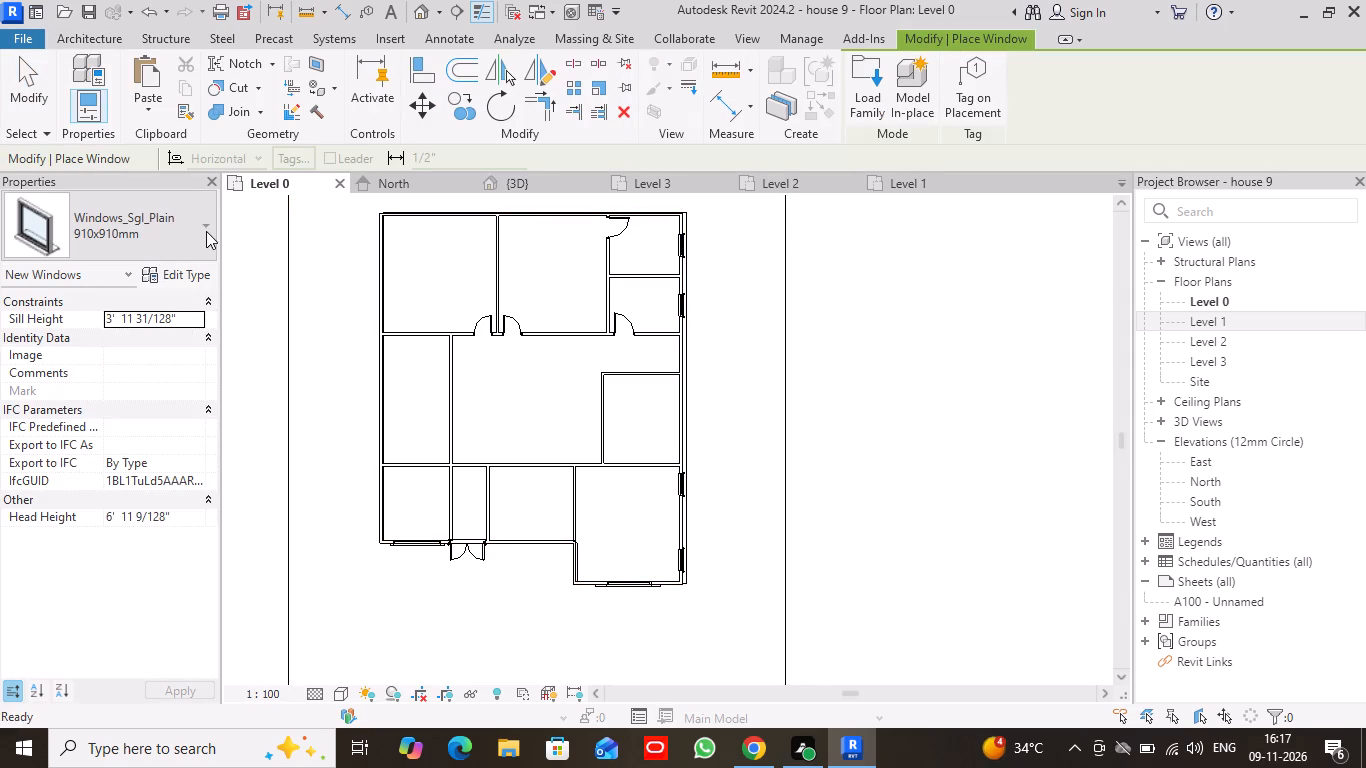
click(205, 224)
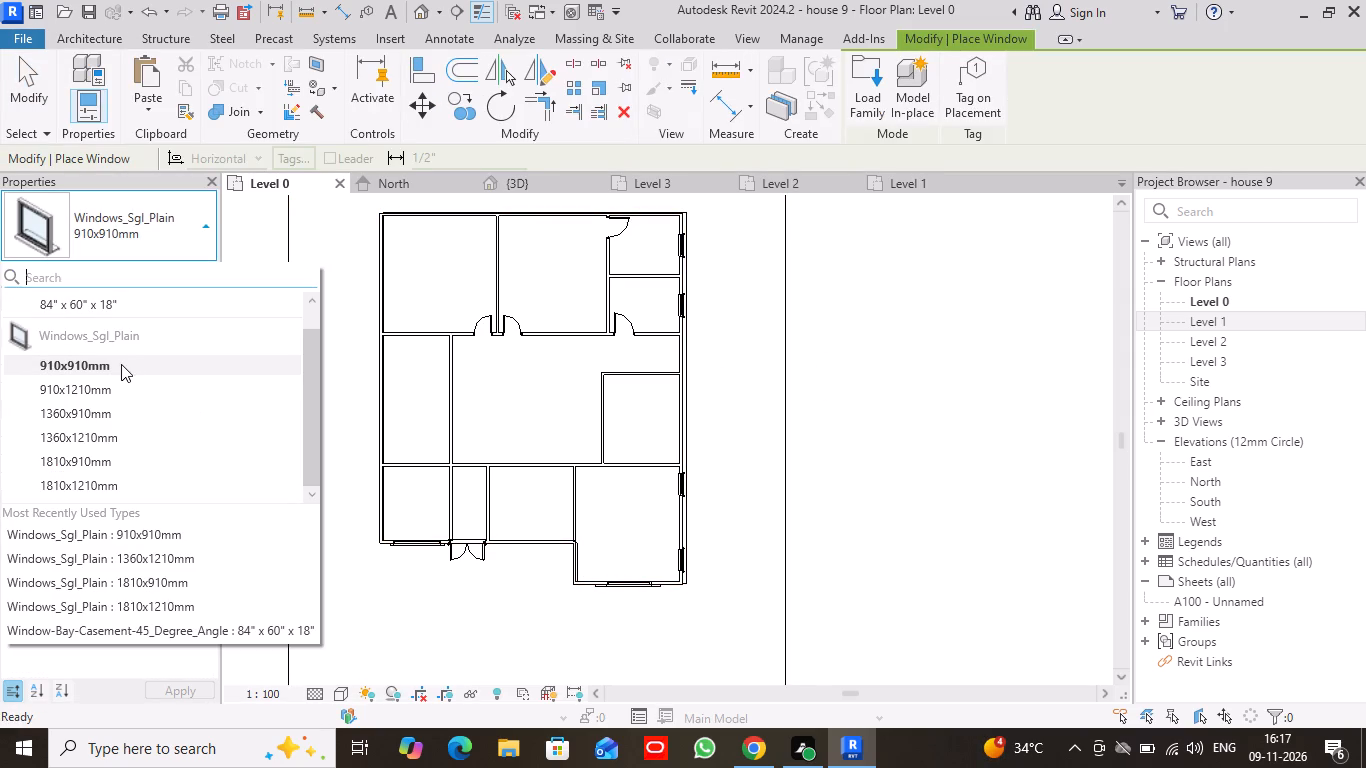
click(149, 309)
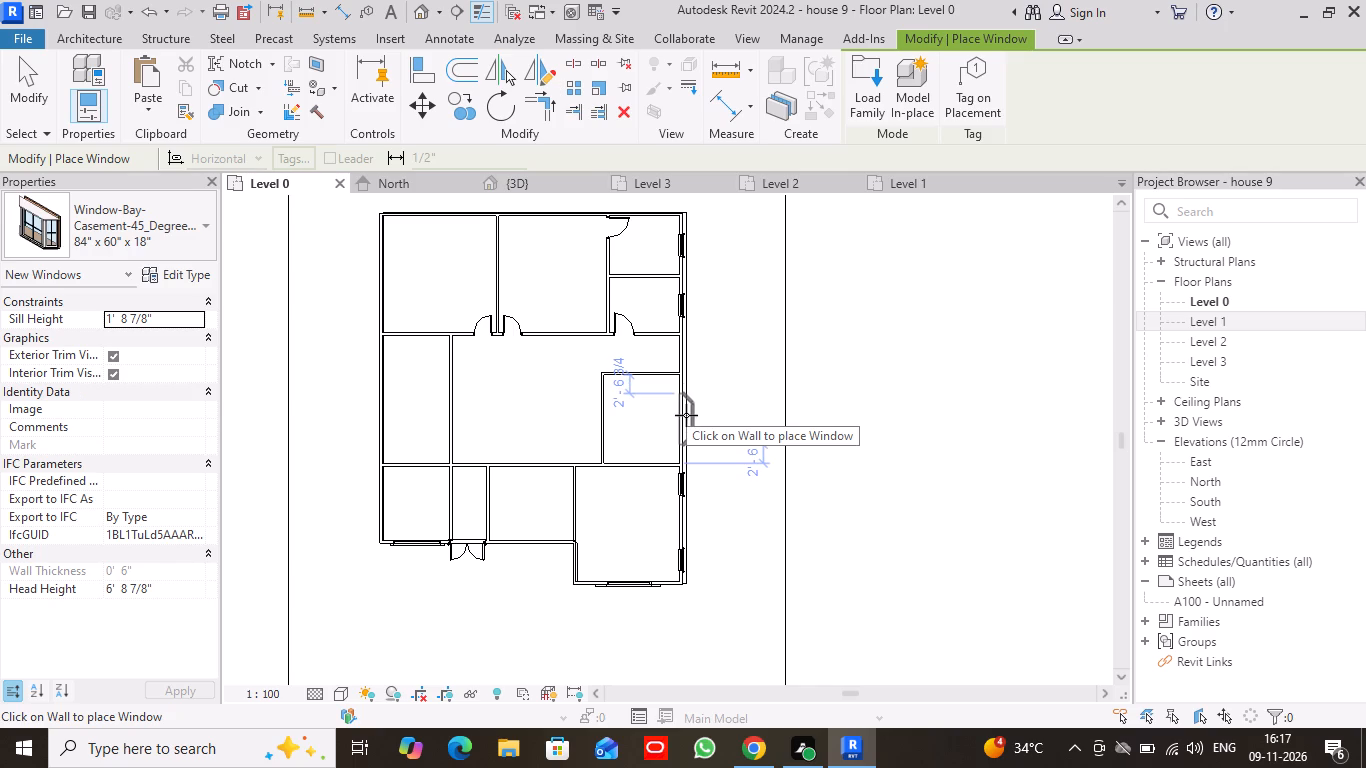
click(686, 415)
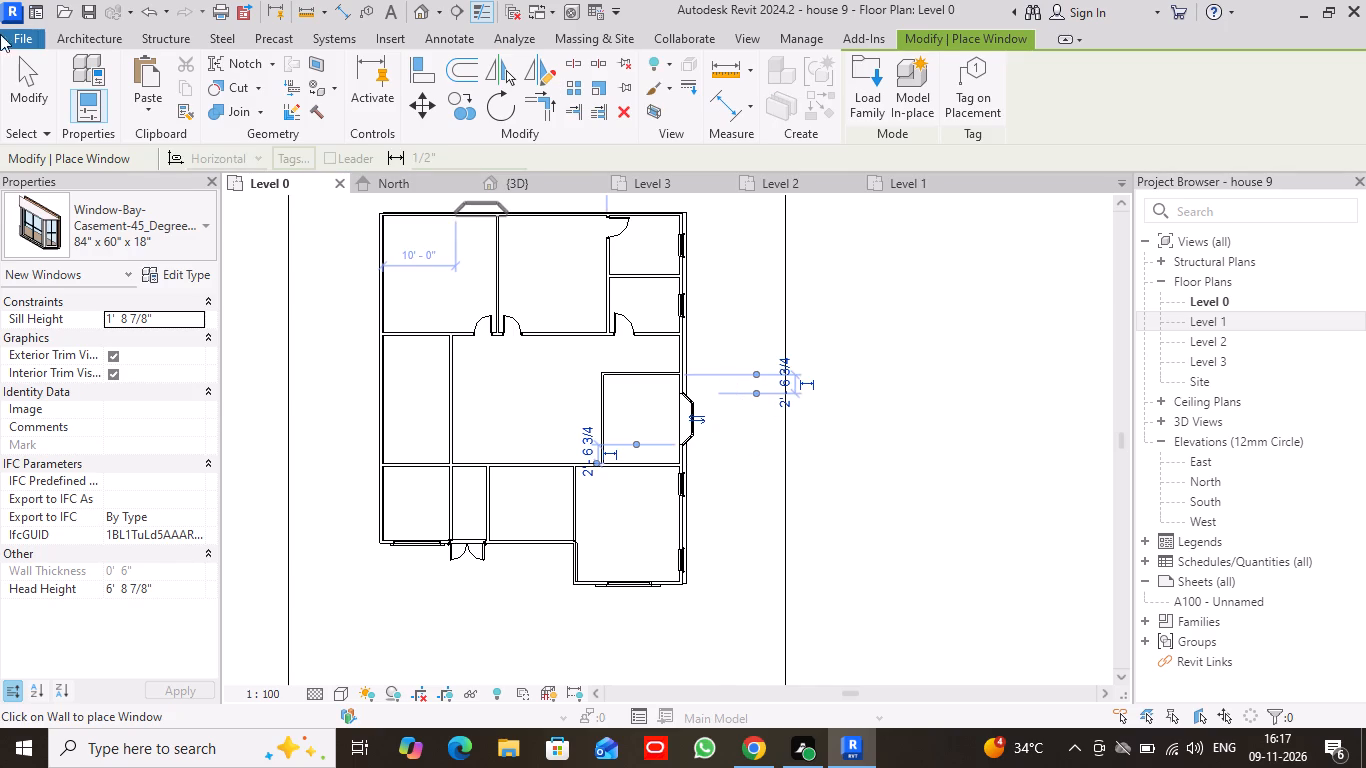
Place a Doors_ExtDbl_Flush 1510x2110mm door centred in the side wall at the end of the hall, swinging inward.
click(101, 40)
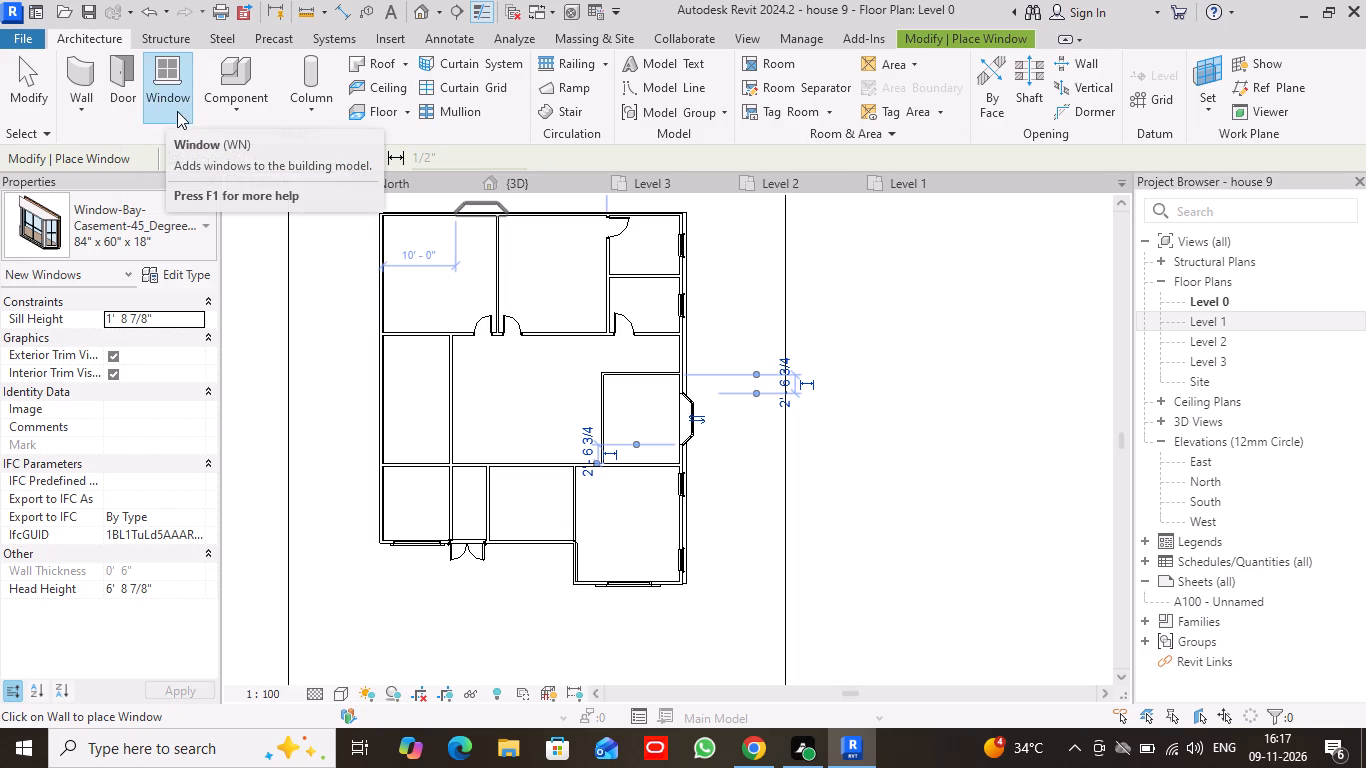
click(117, 103)
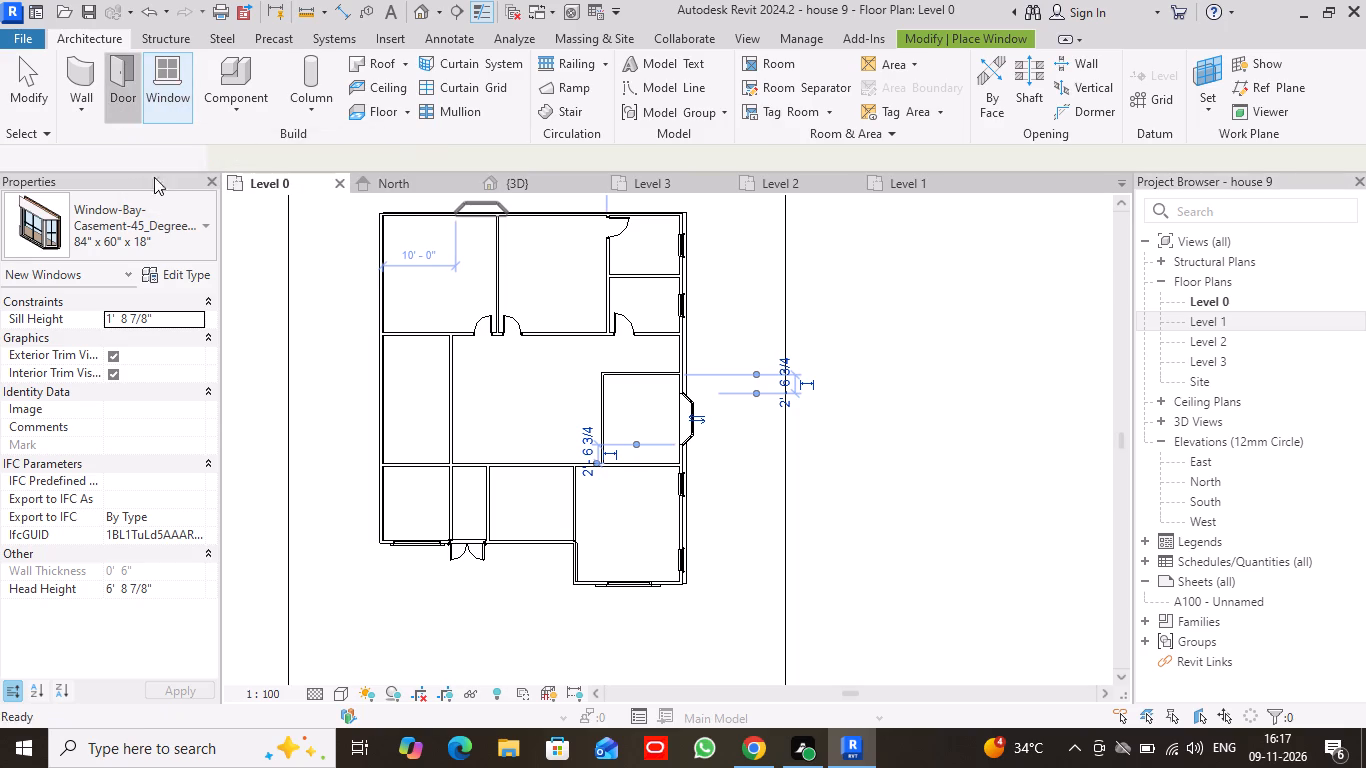
click(200, 228)
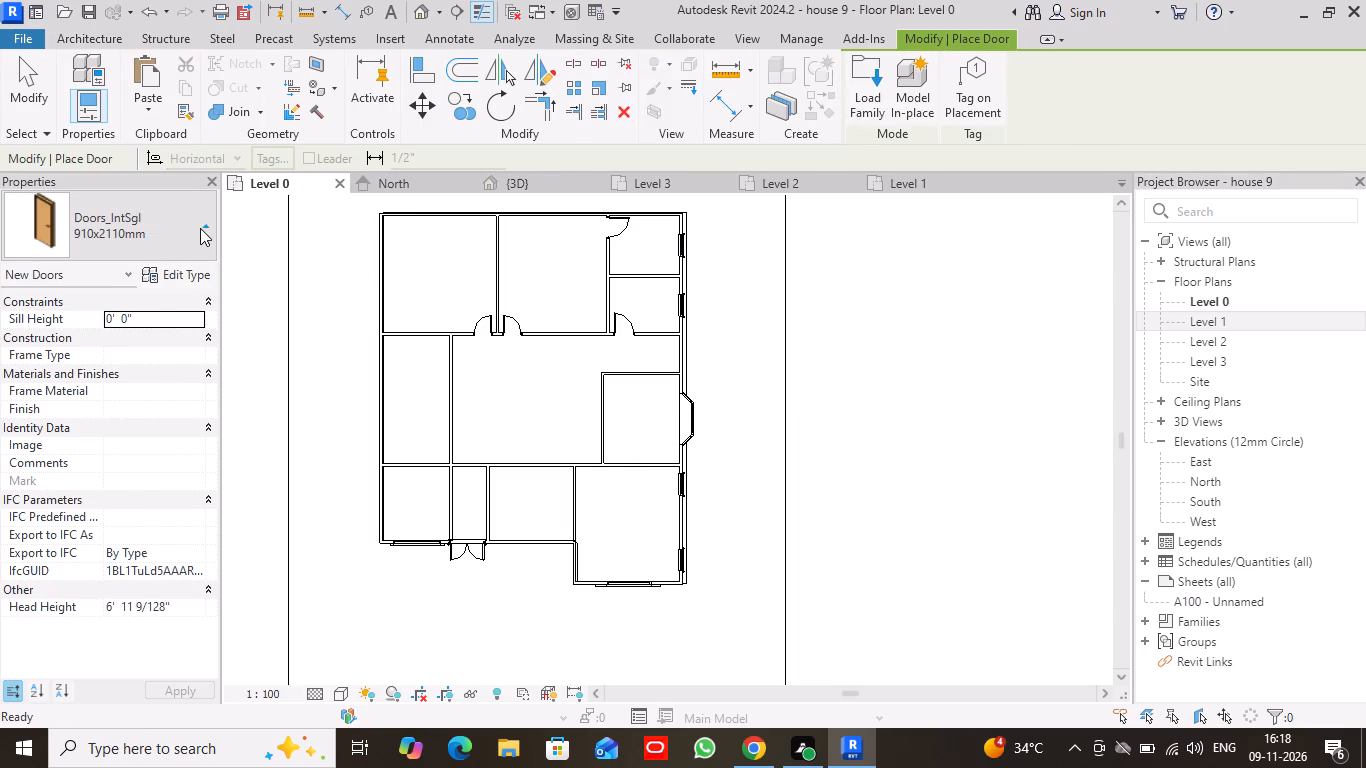
click(118, 341)
click(685, 353)
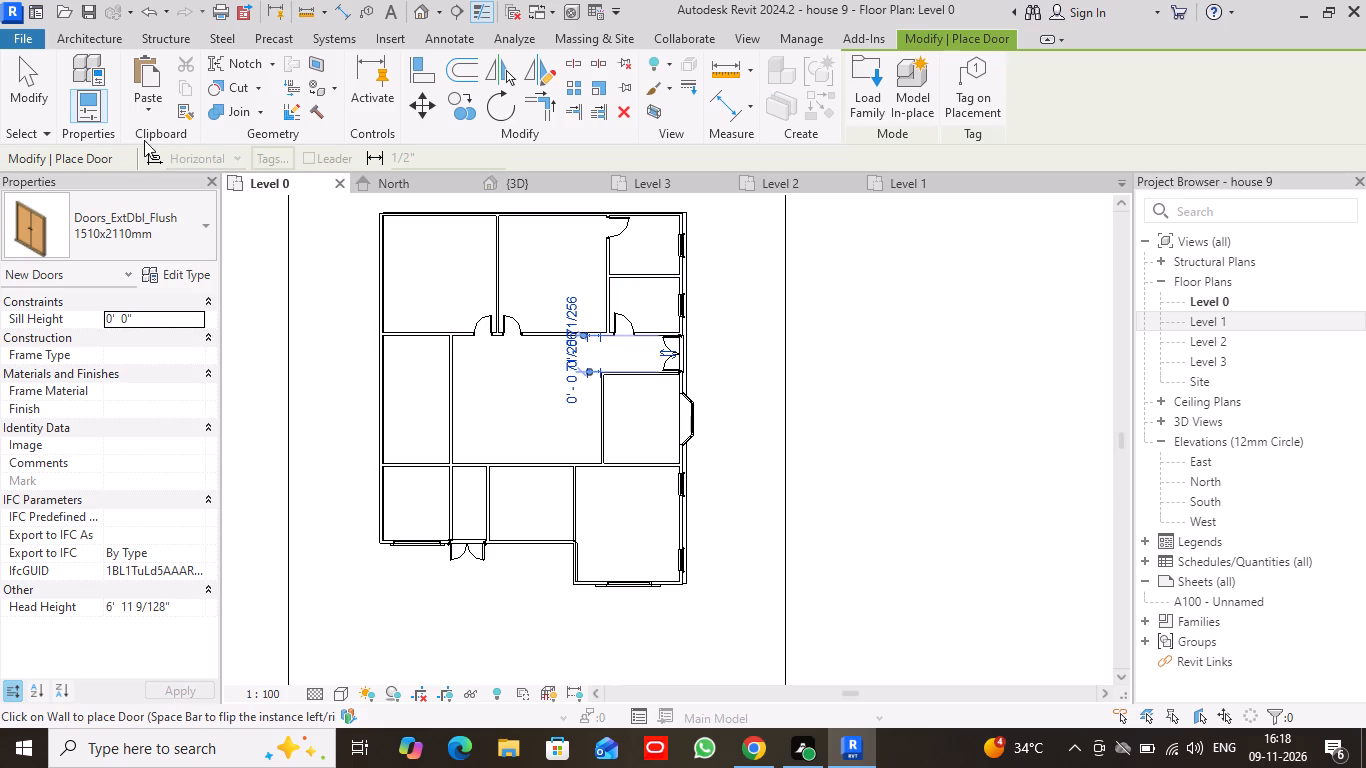
click(26, 72)
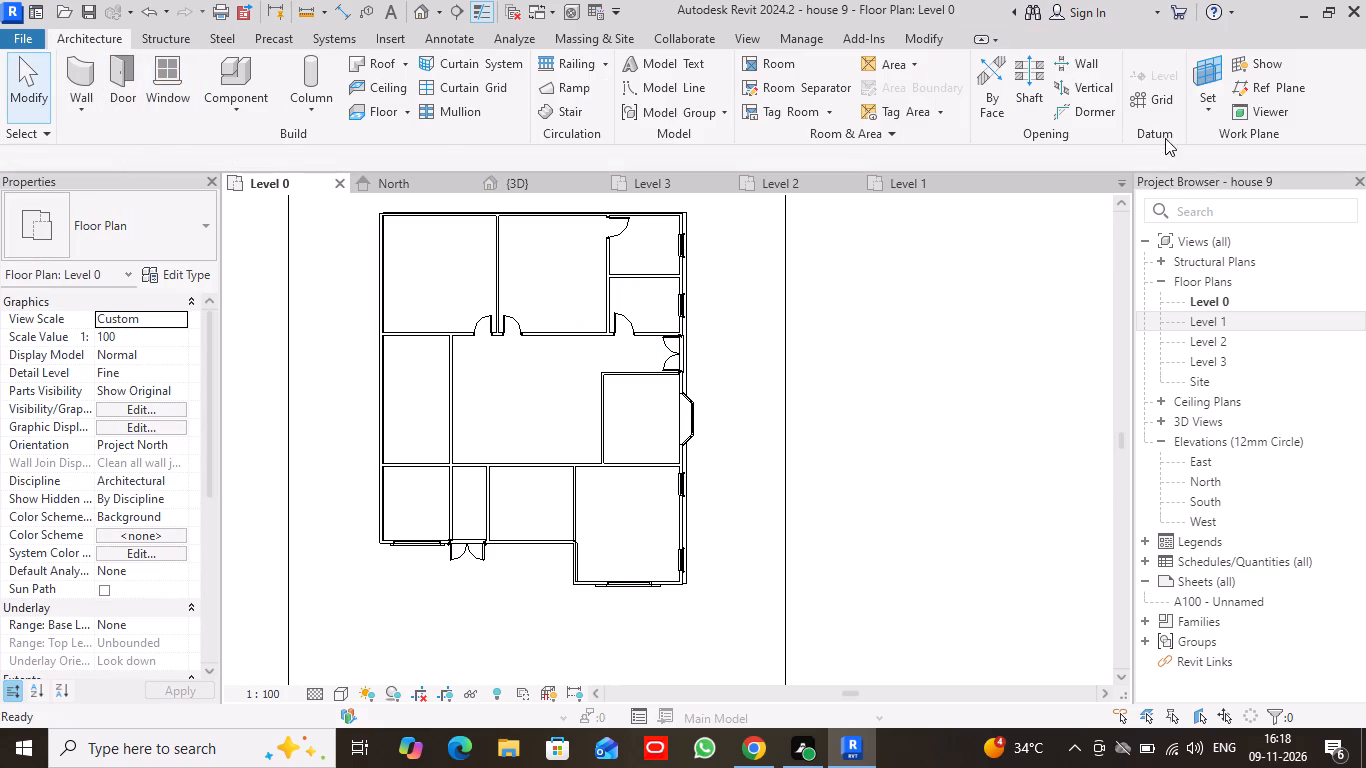
Examine the side wall's new bay window and double door in the 3D view, and return to the Level 0 plan.
click(570, 191)
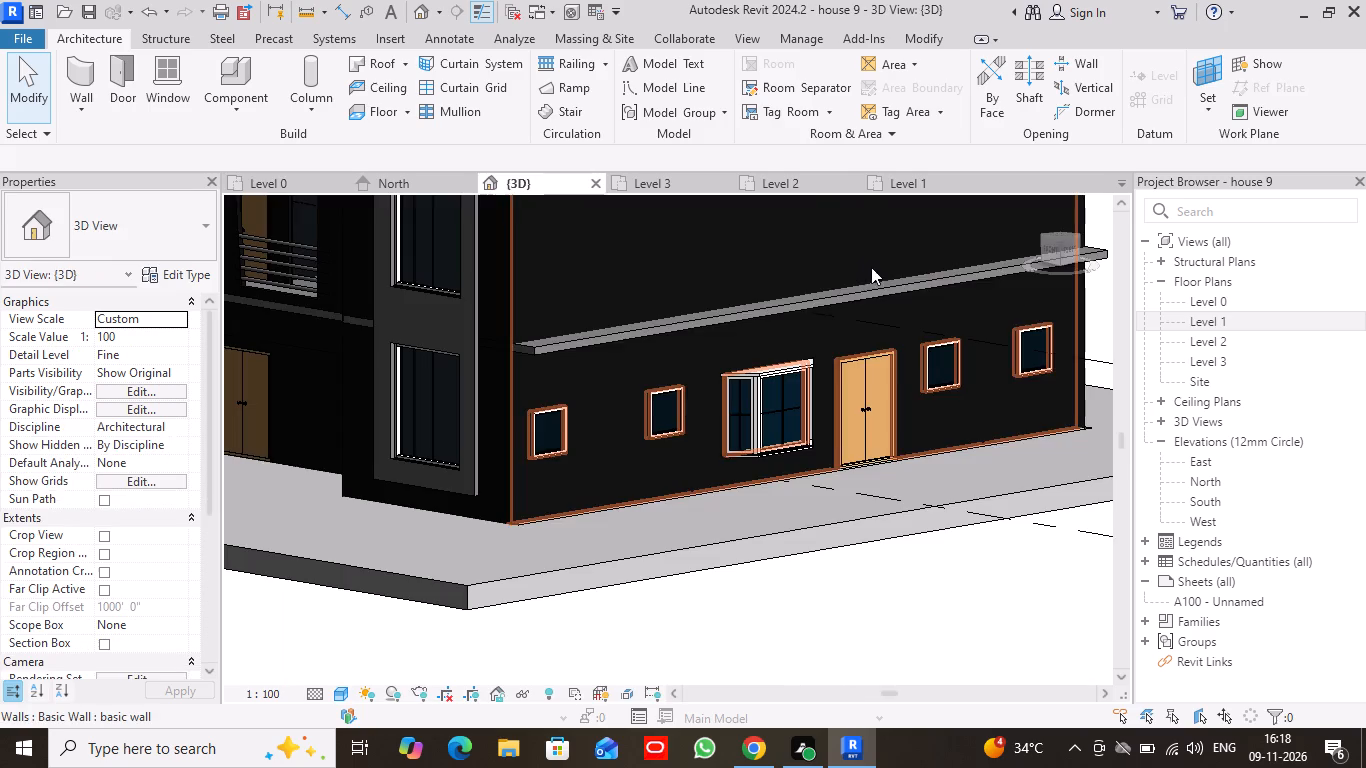
scroll(913, 369, down, 3)
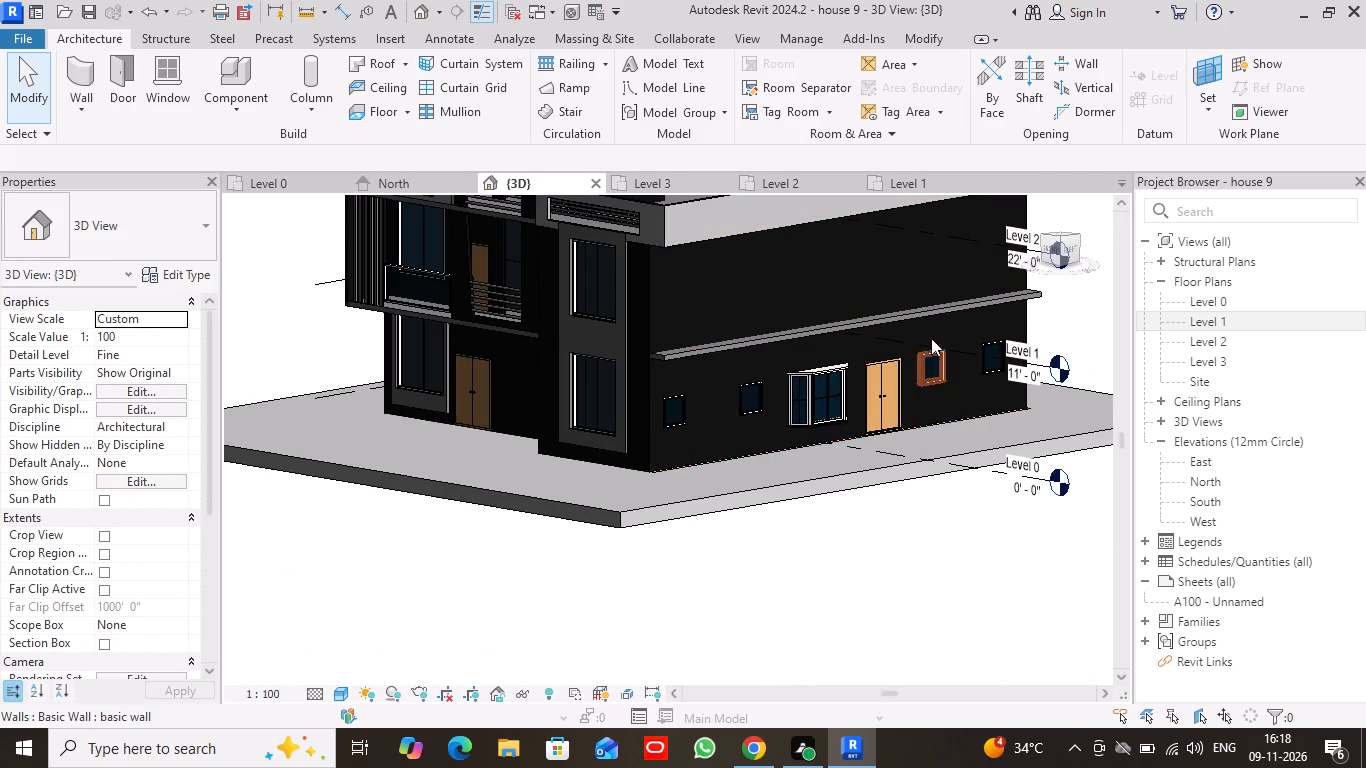
middle_drag(872, 276, 875, 312)
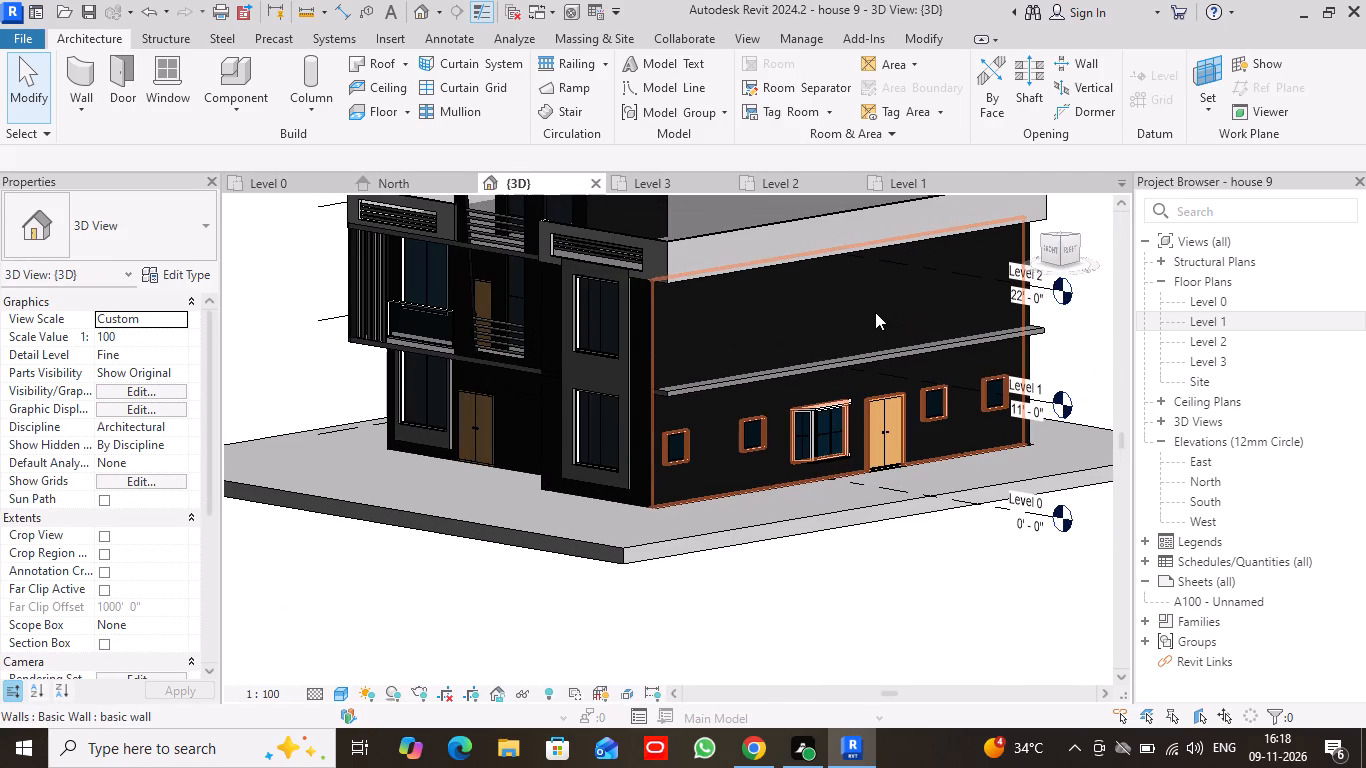
scroll(875, 312, up, 1)
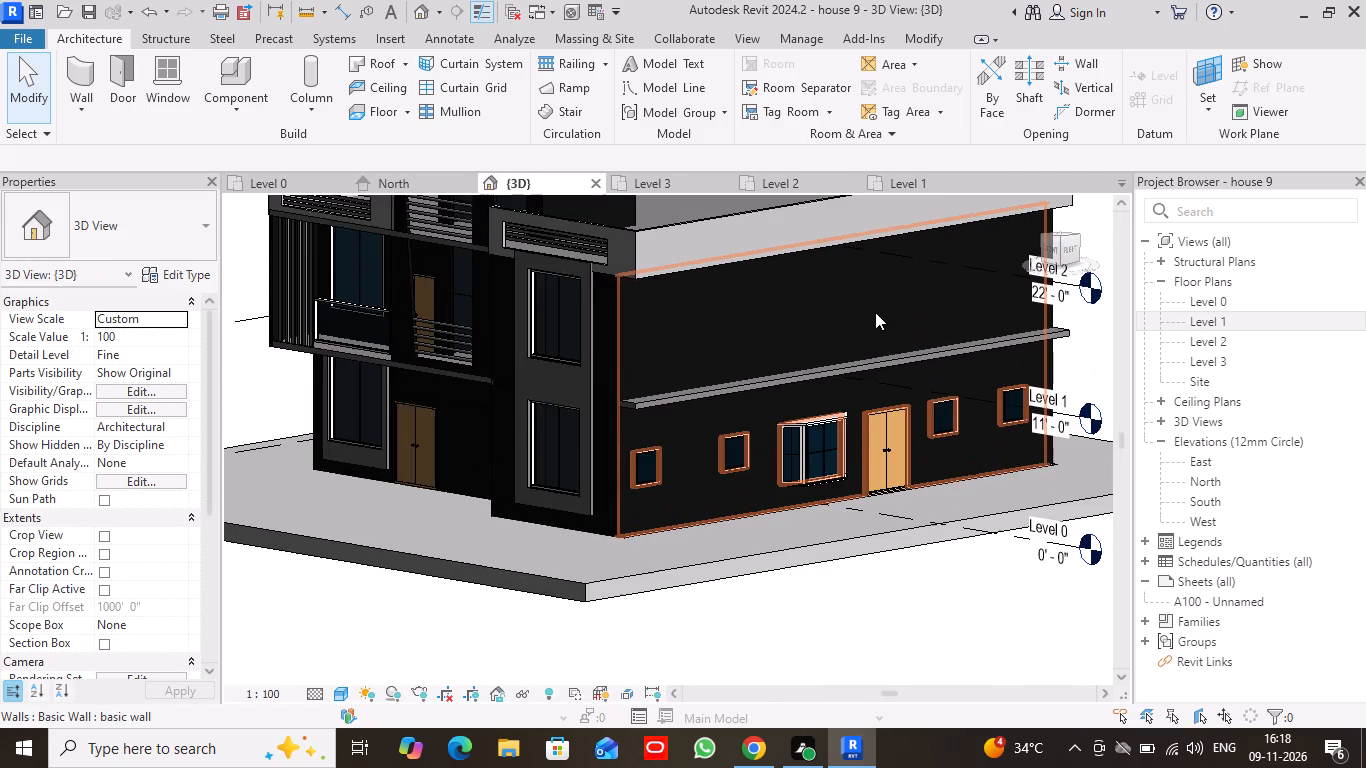
scroll(875, 312, down, 1)
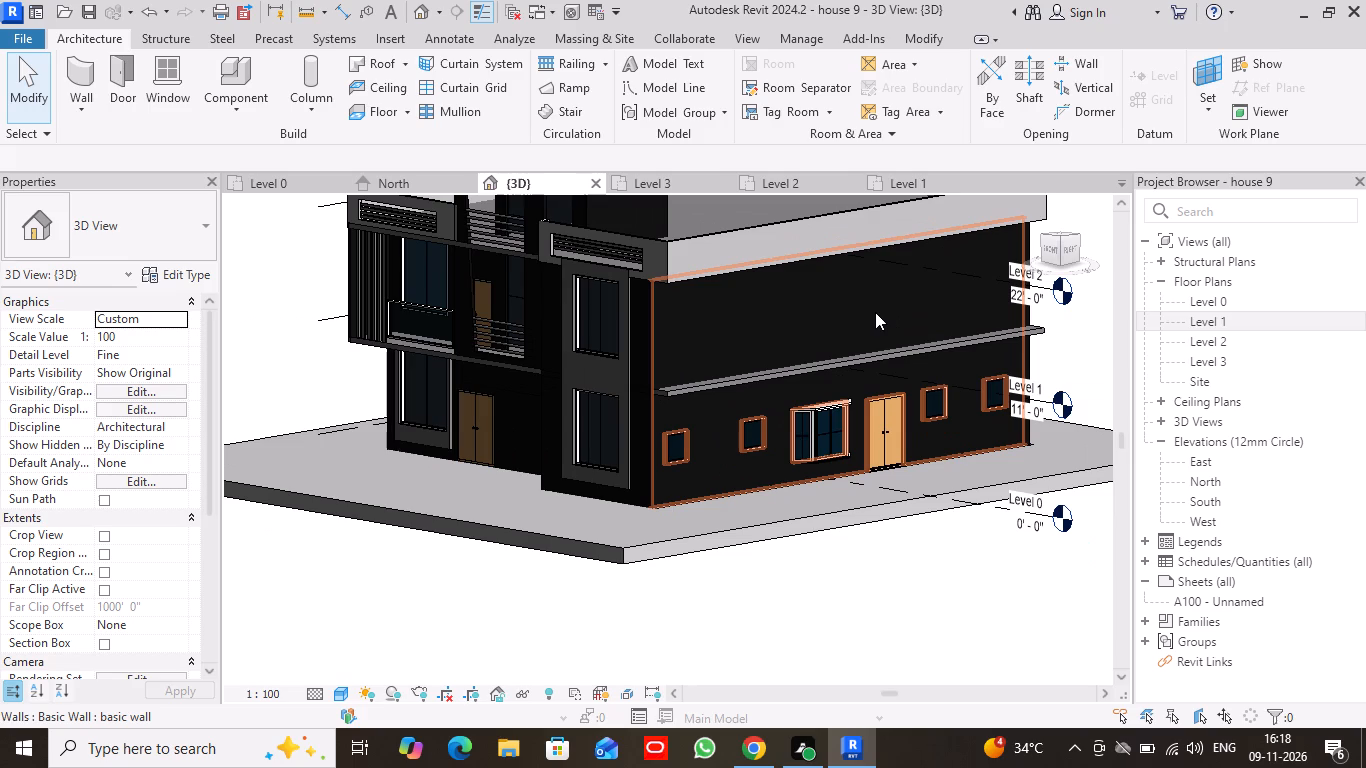
scroll(875, 312, down, 1)
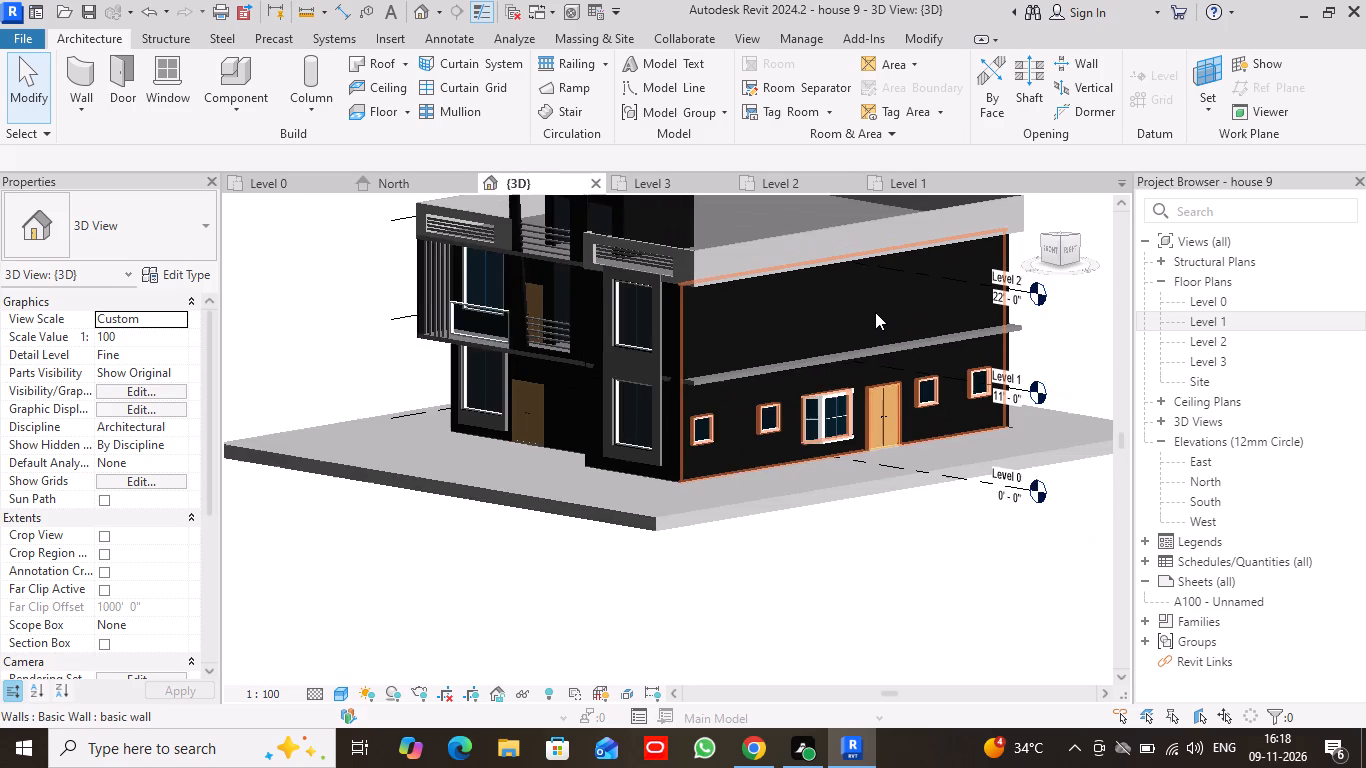
scroll(875, 312, down, 1)
middle_drag(875, 316, 886, 347)
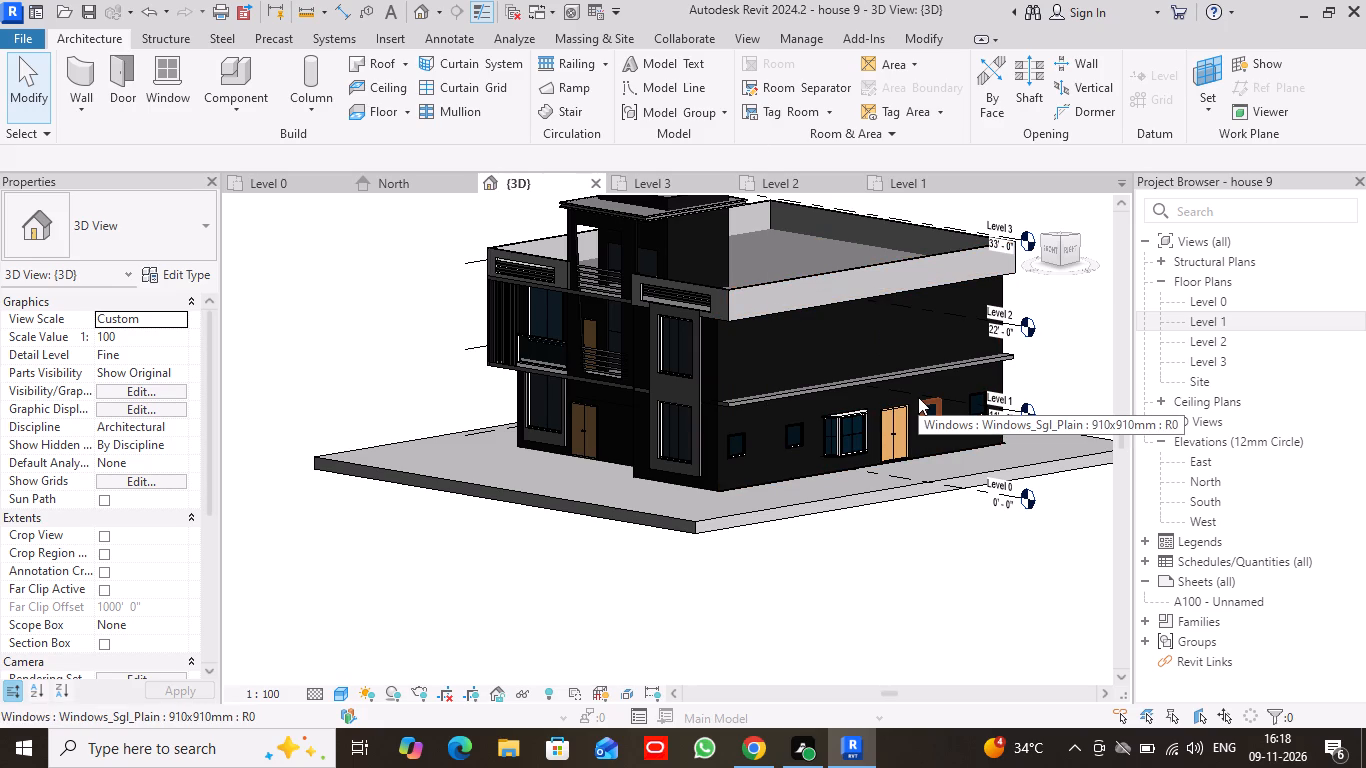
click(306, 188)
scroll(716, 380, down, 1)
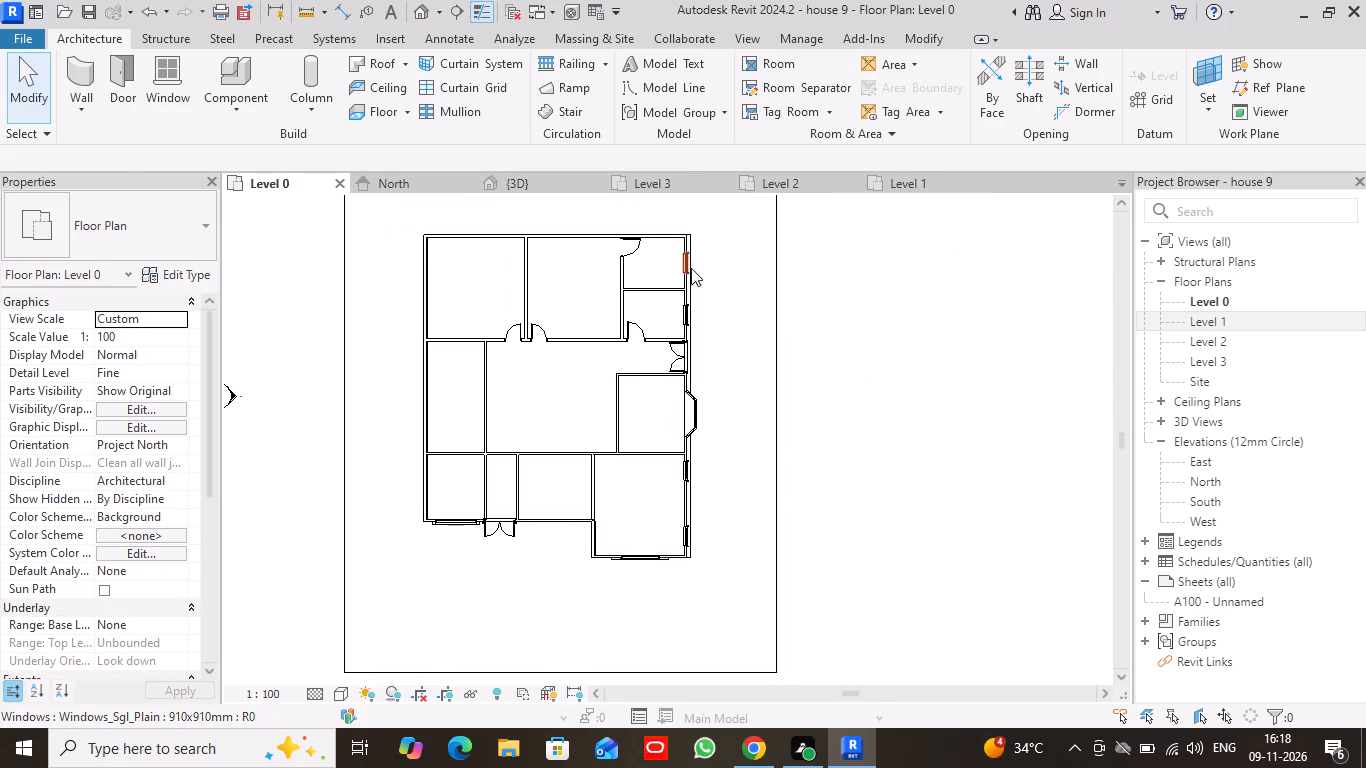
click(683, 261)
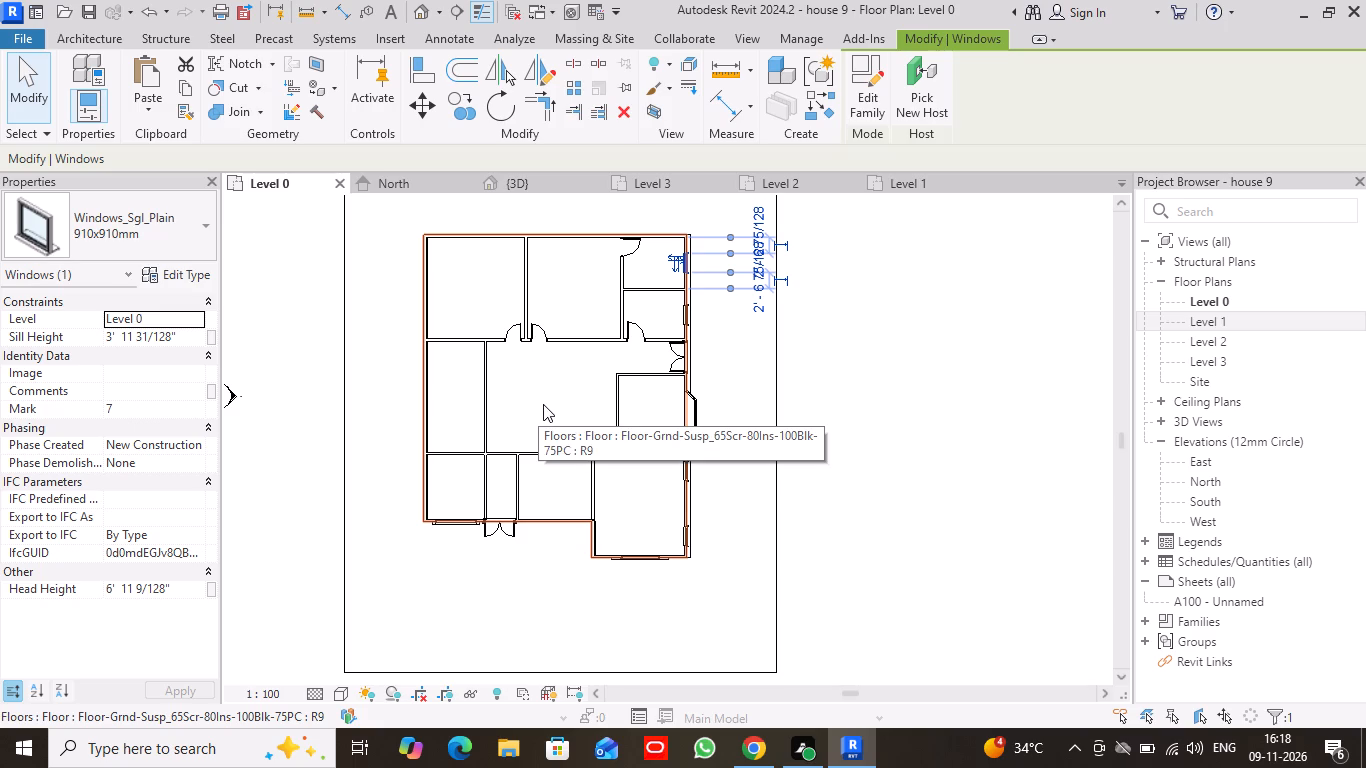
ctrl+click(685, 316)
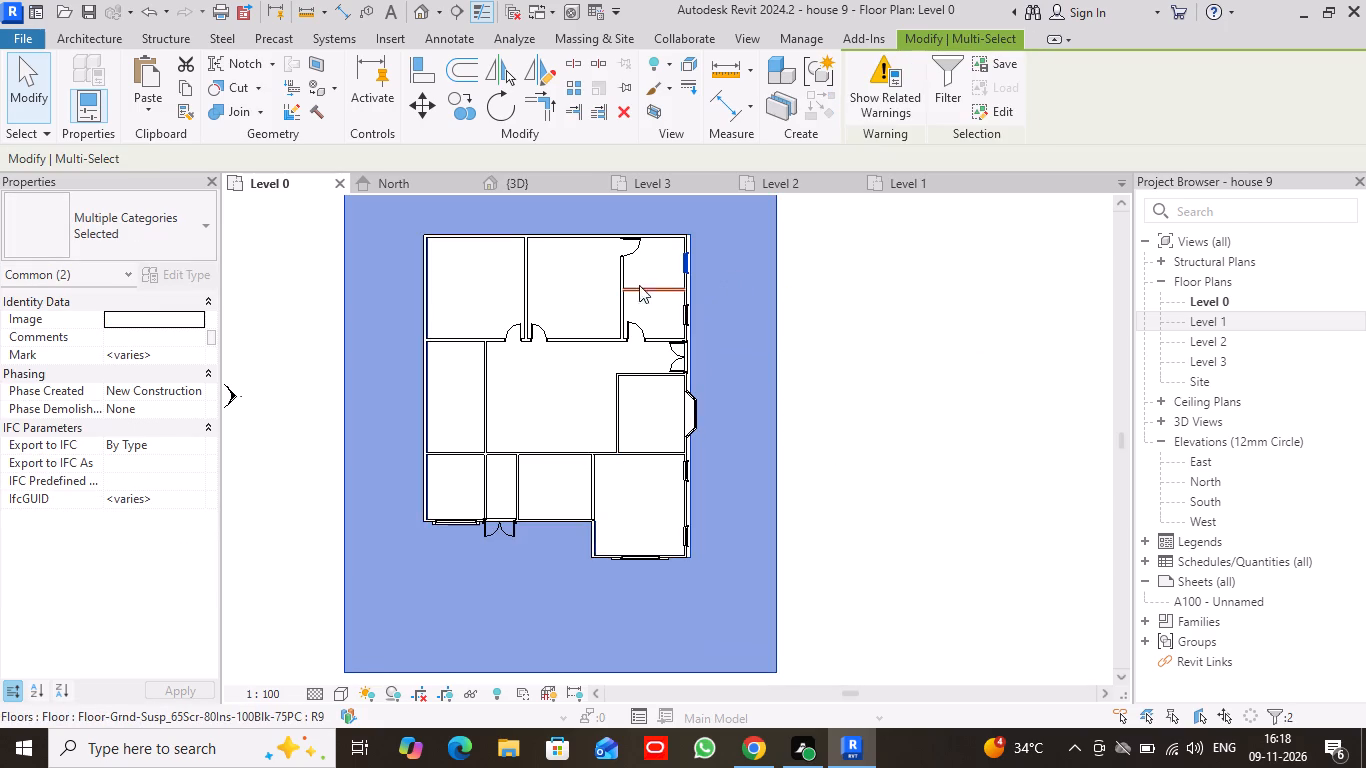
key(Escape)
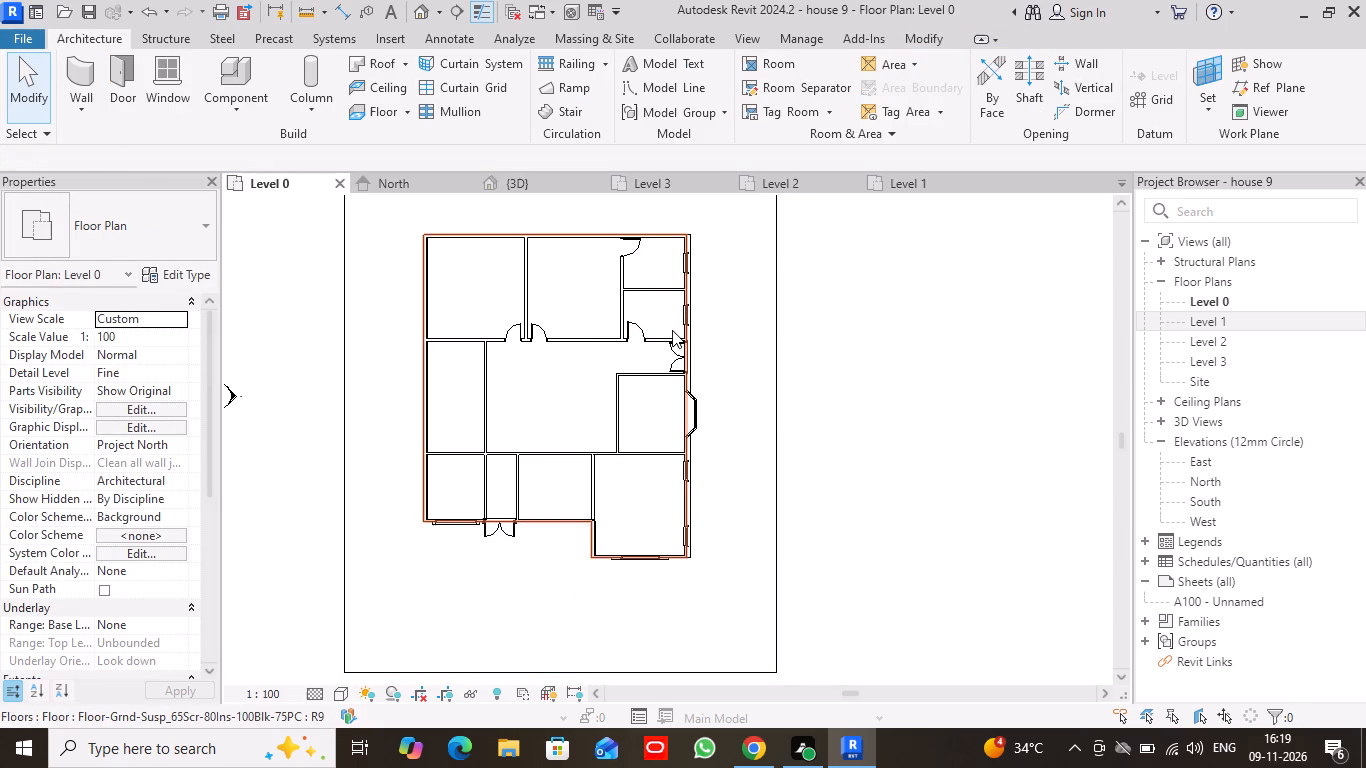
Copy the side wall's four small windows, bay window and double door from Level 0, pasted aligned to Level 1.
scroll(672, 330, up, 1)
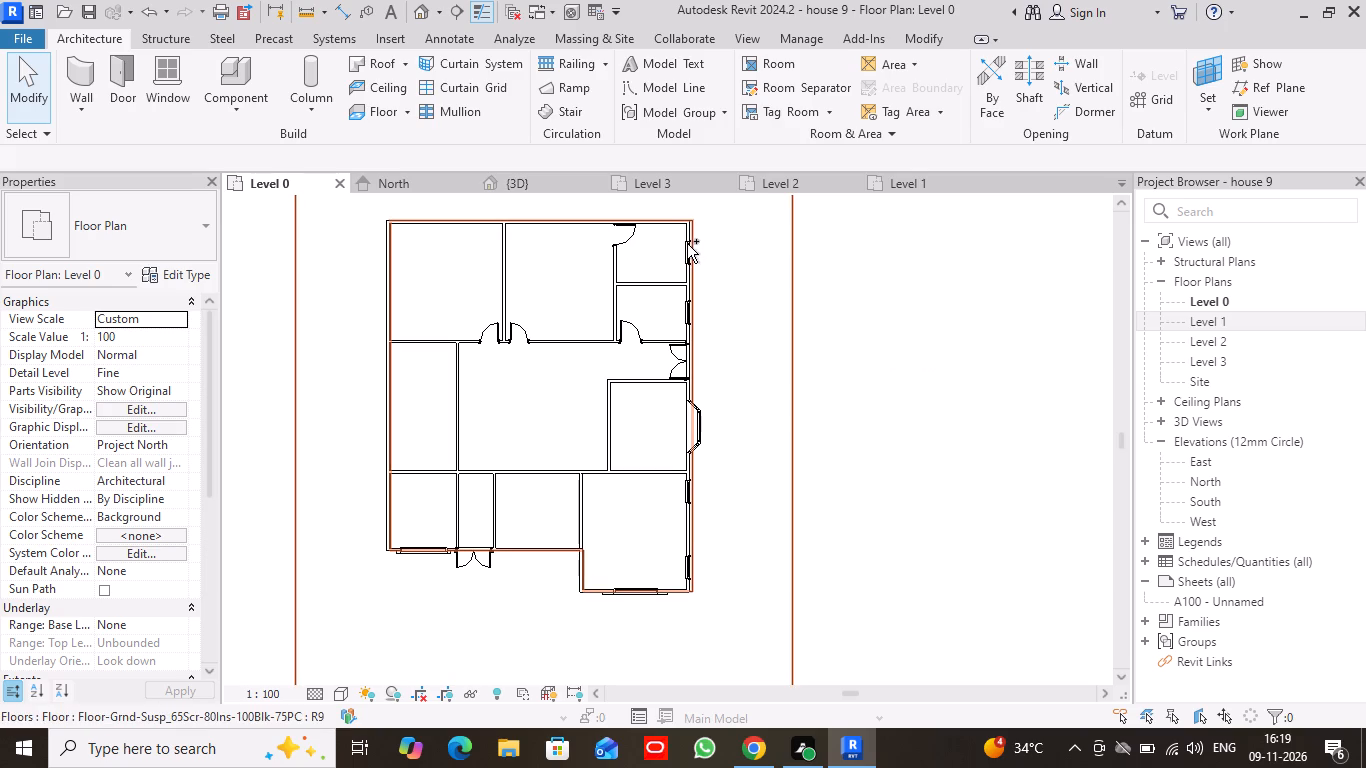
ctrl+click(693, 253)
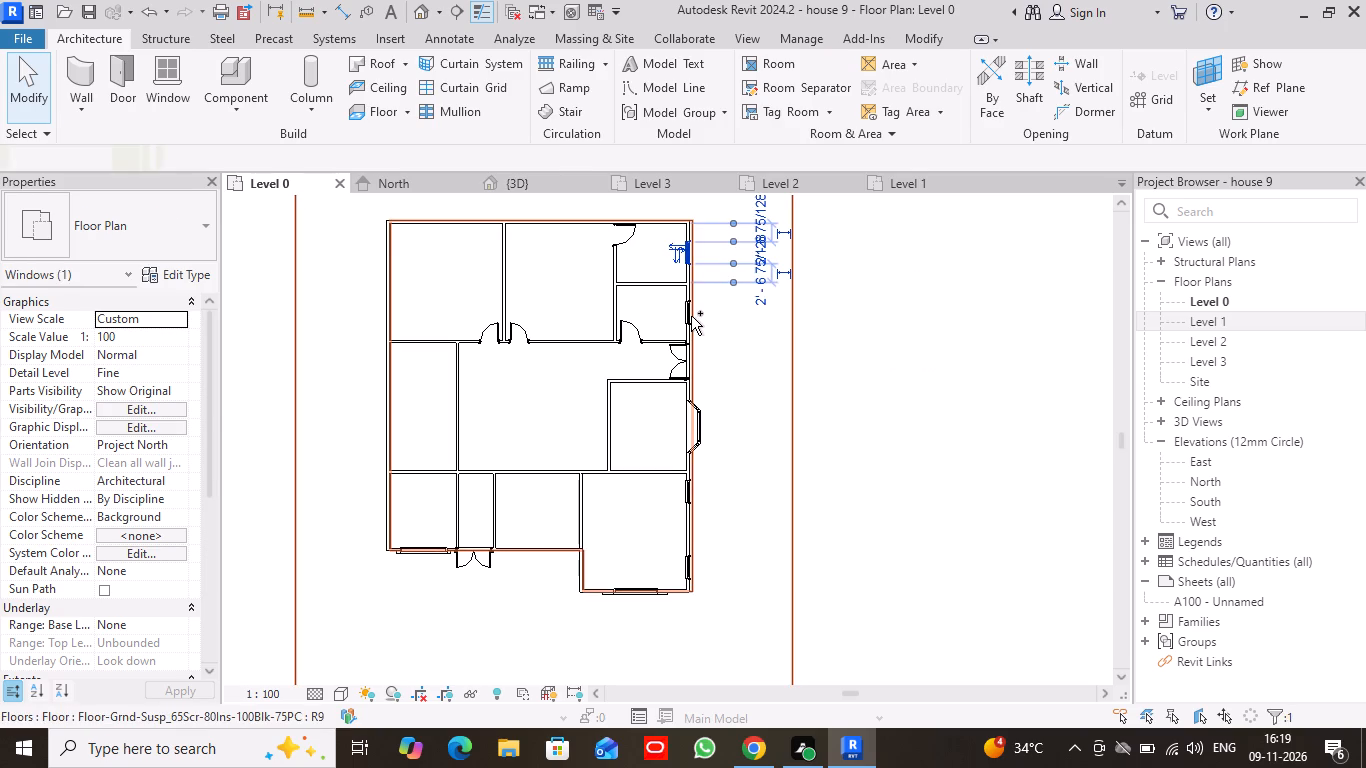
ctrl+click(691, 316)
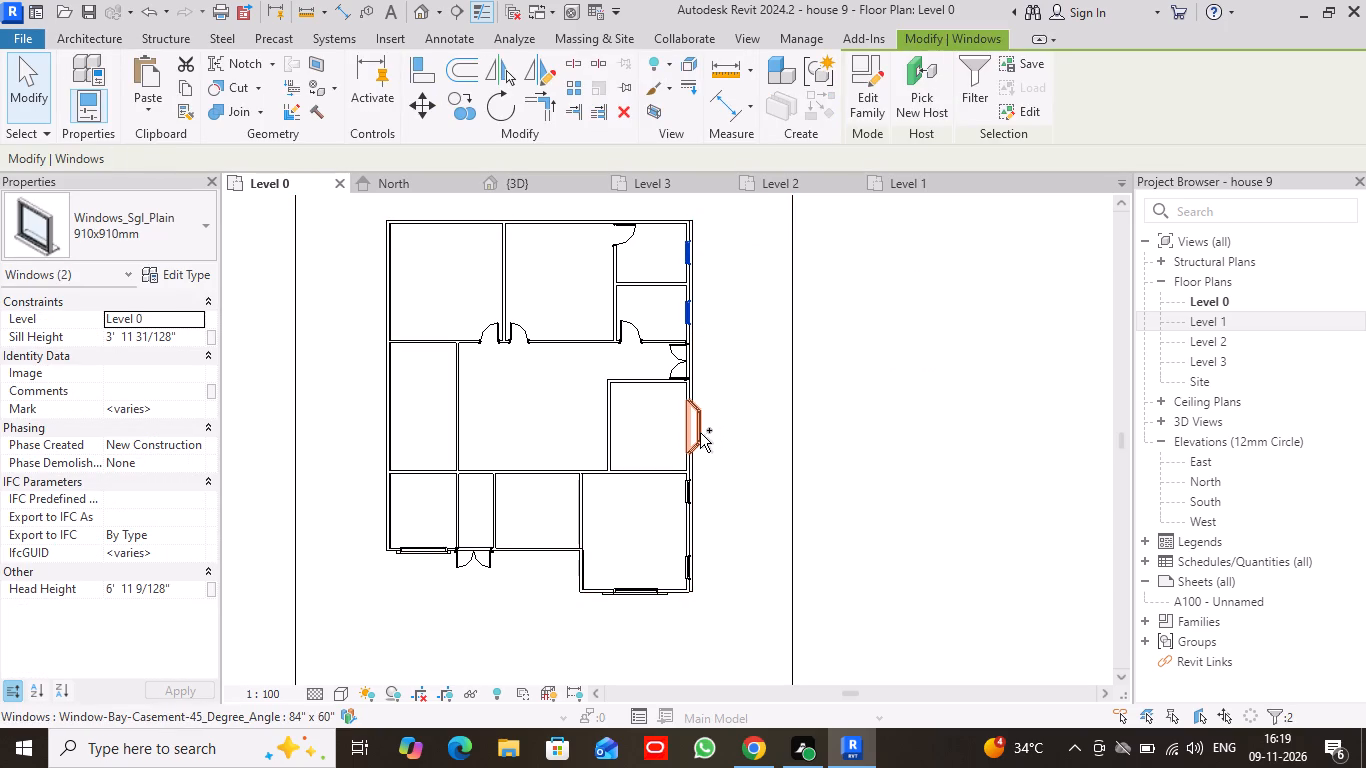
ctrl+click(700, 433)
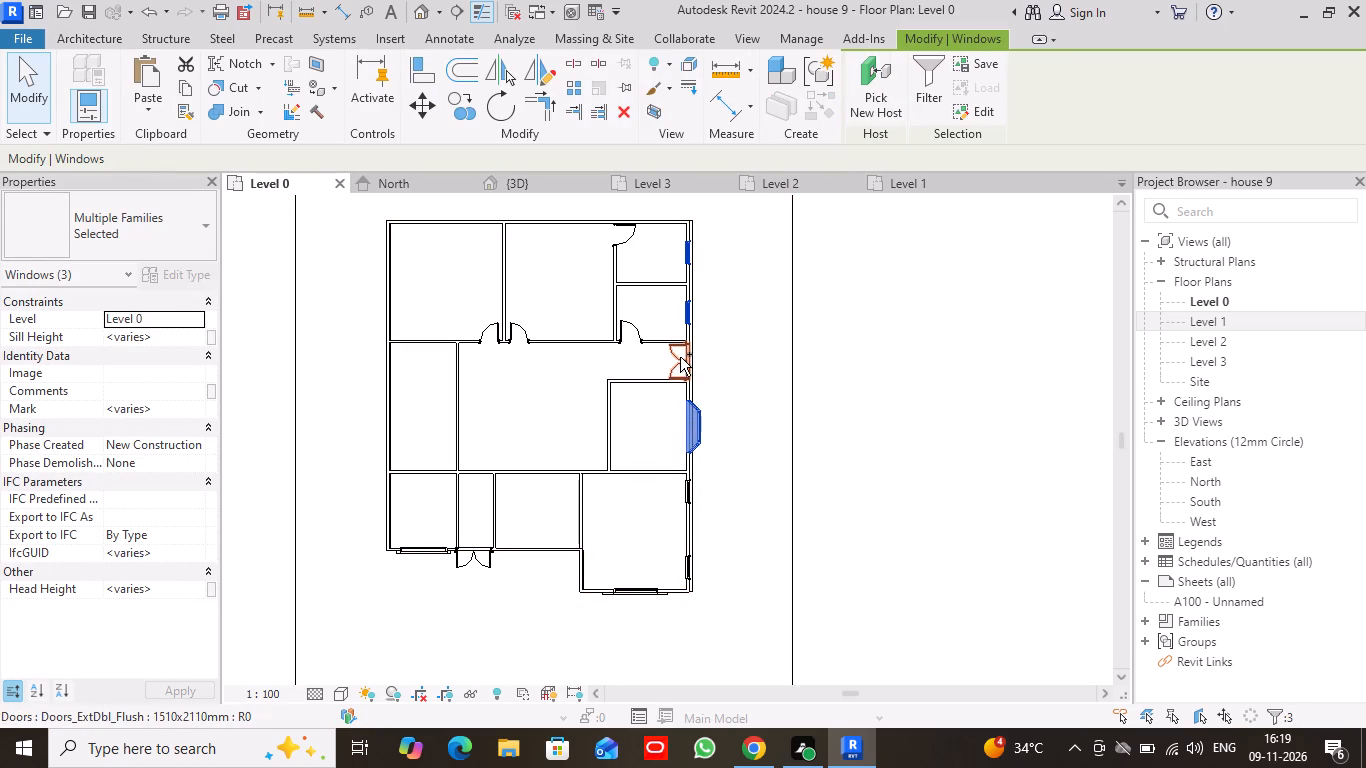
ctrl+click(680, 357)
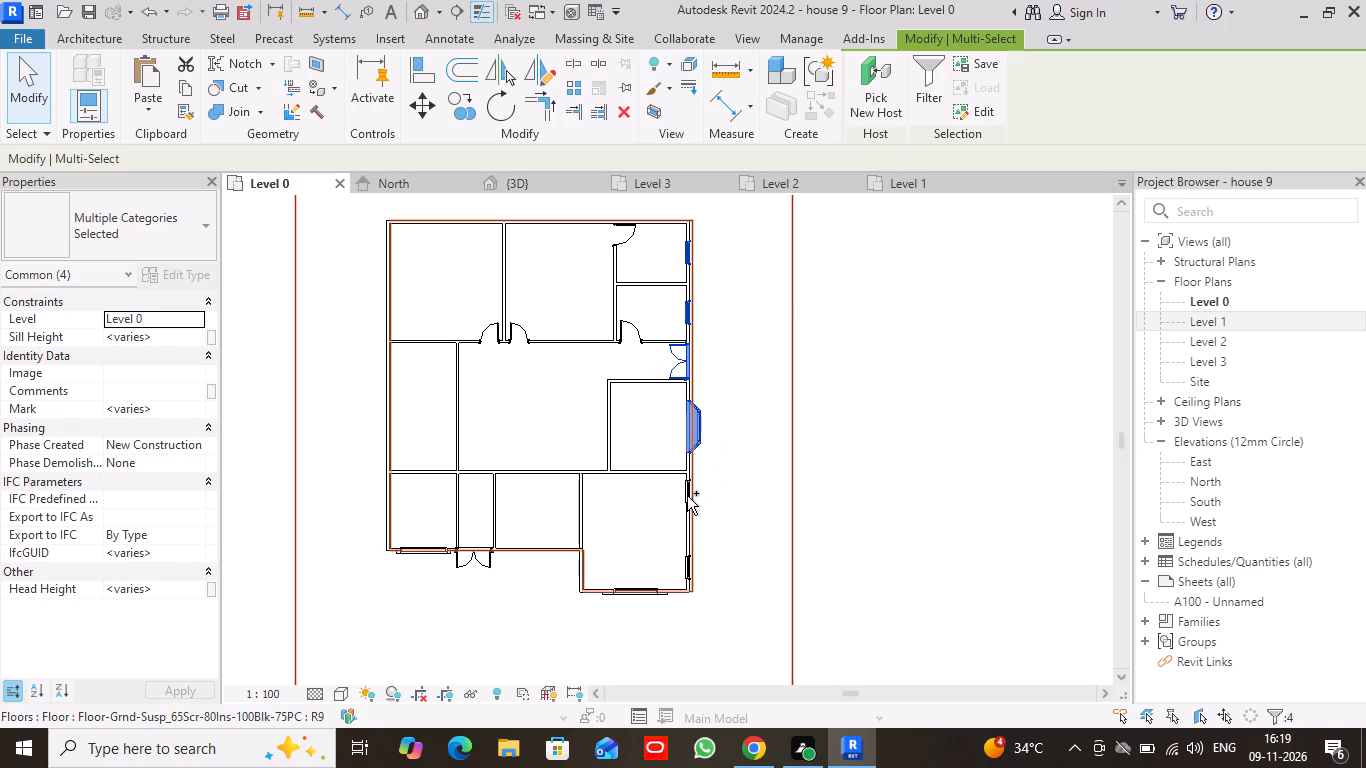
ctrl+click(692, 487)
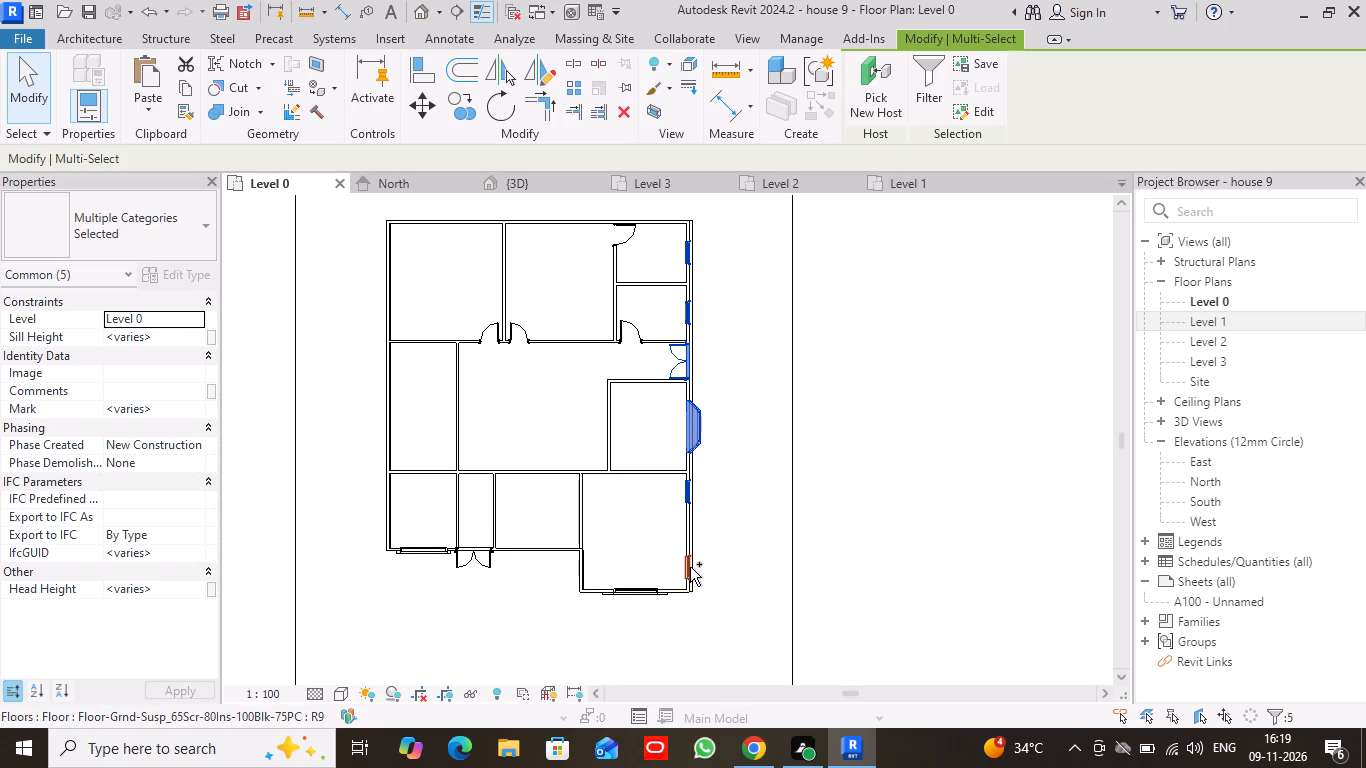
ctrl+click(696, 567)
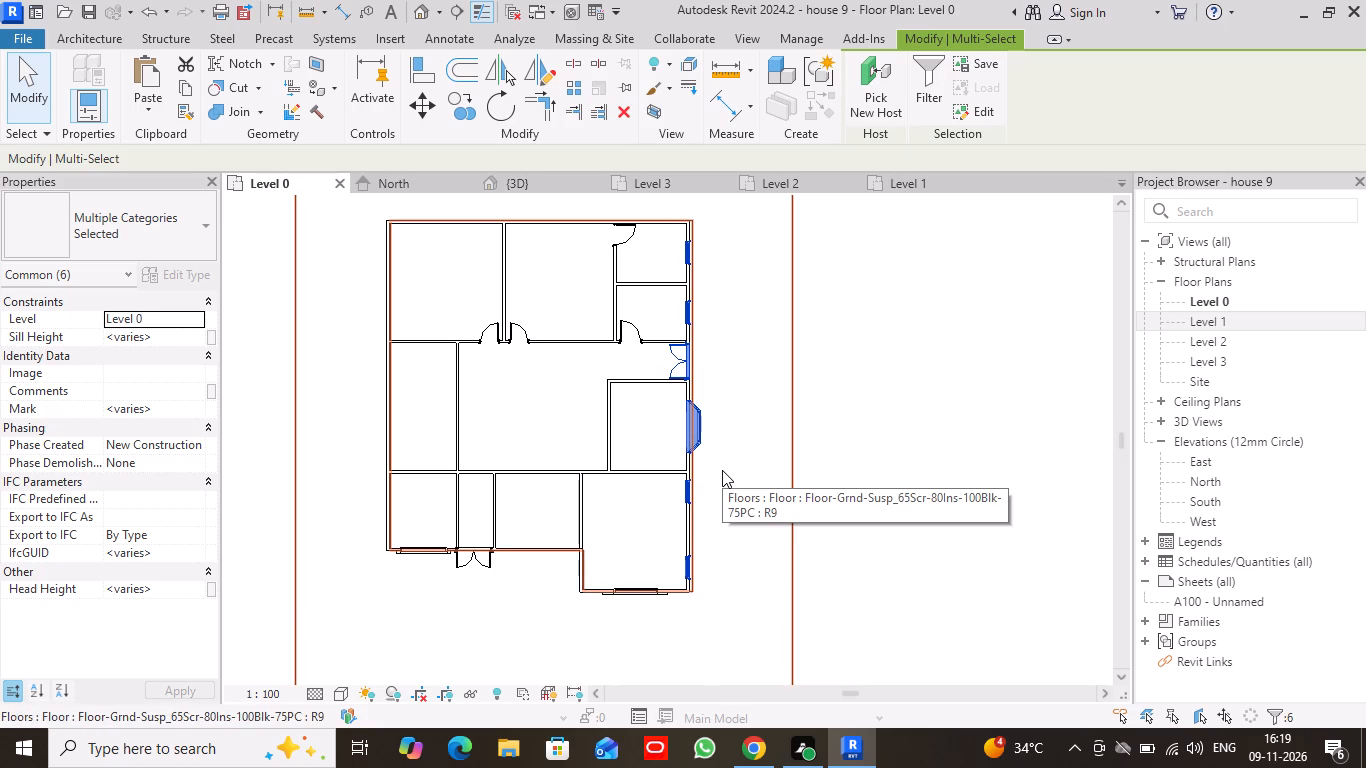
click(184, 90)
click(156, 107)
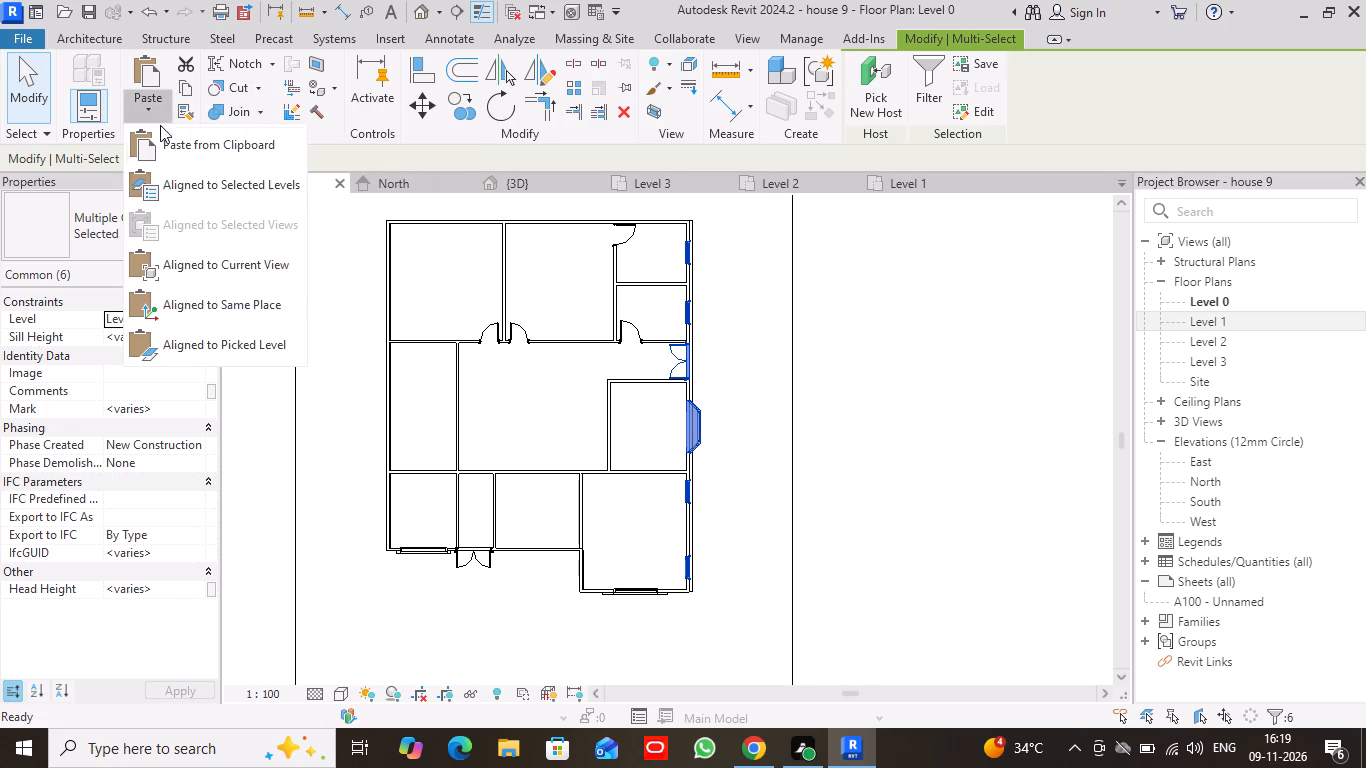
click(252, 198)
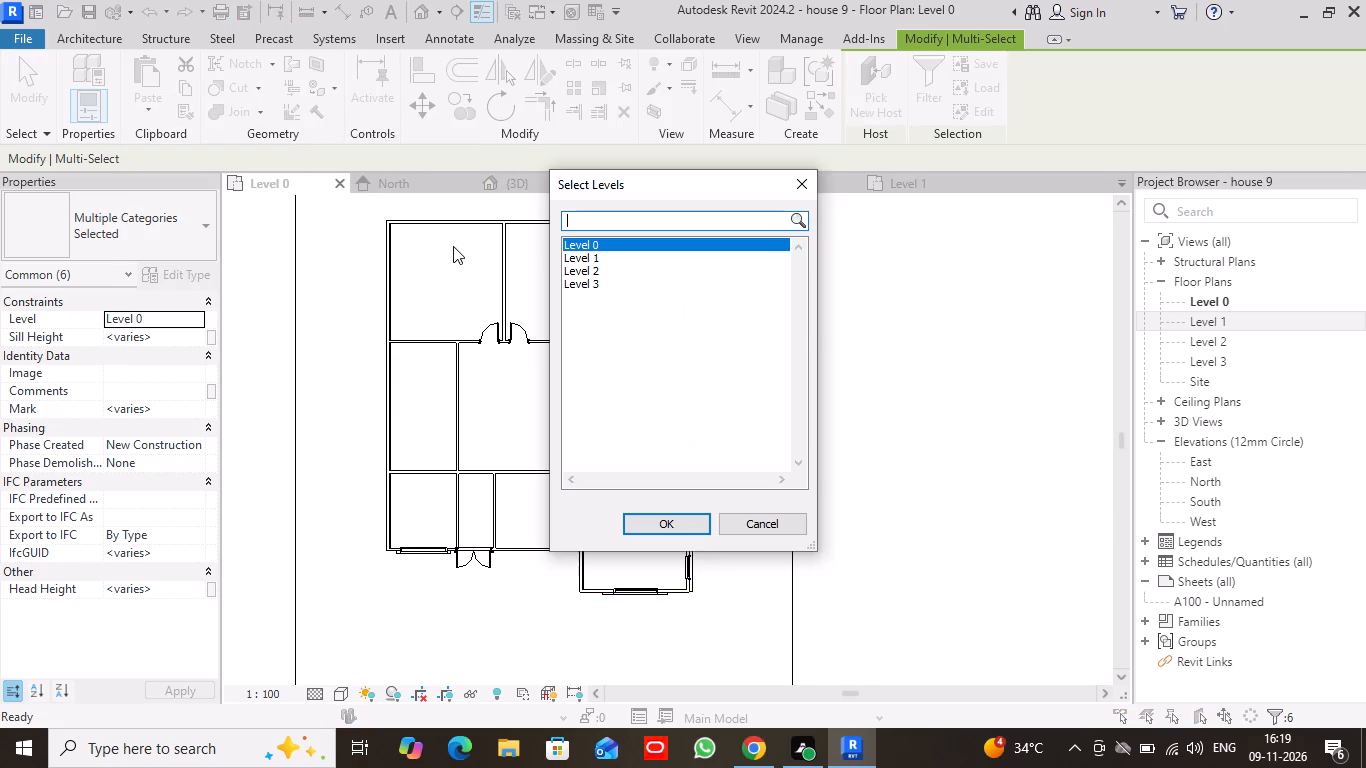
click(603, 257)
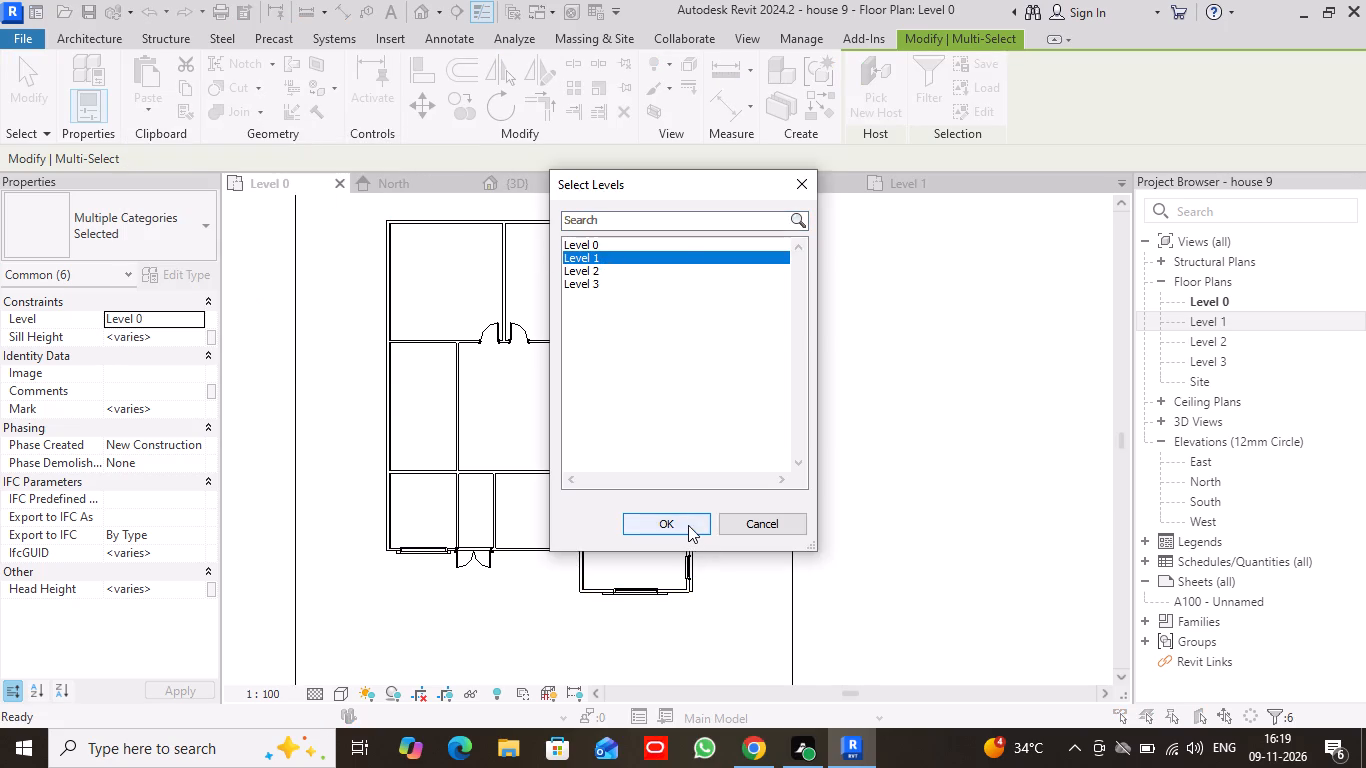
click(688, 525)
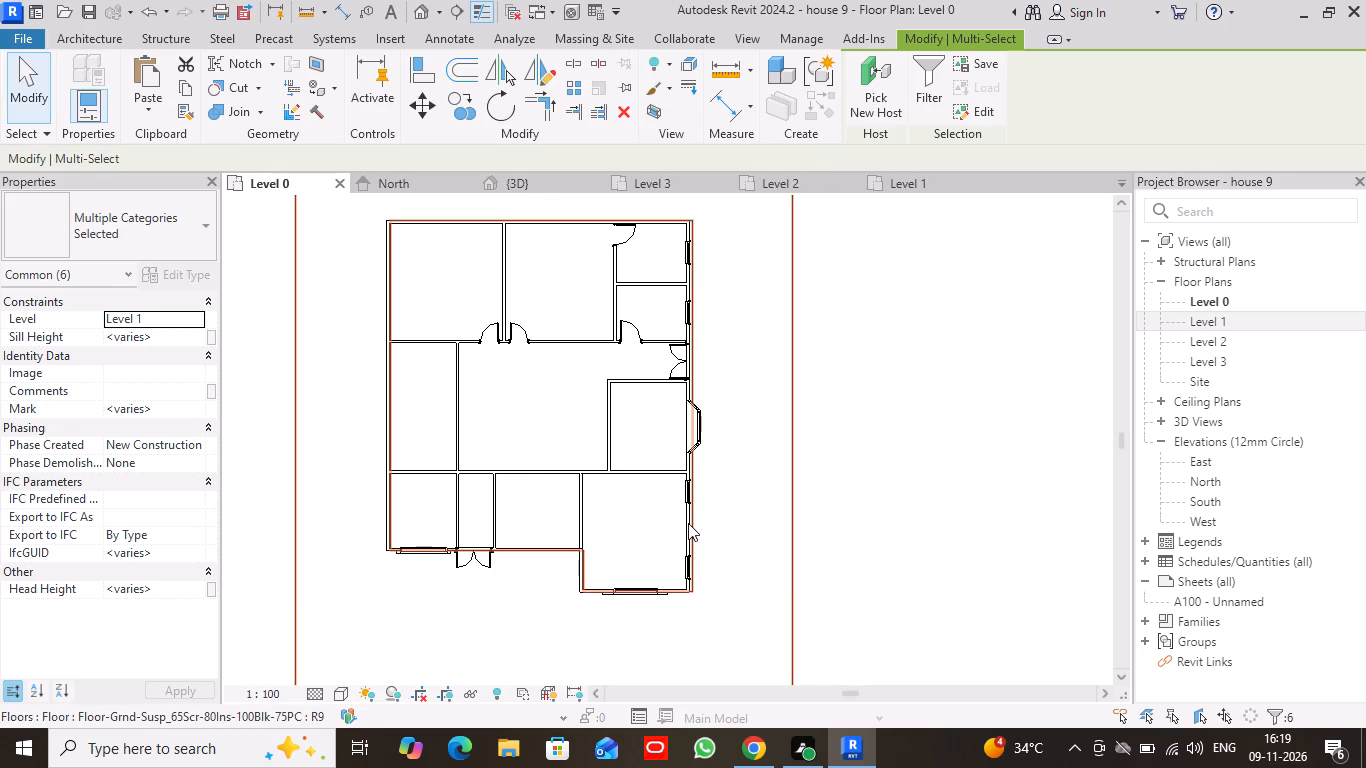
Examine the side wall's Level 1 openings and the front facade in the 3D view.
click(571, 182)
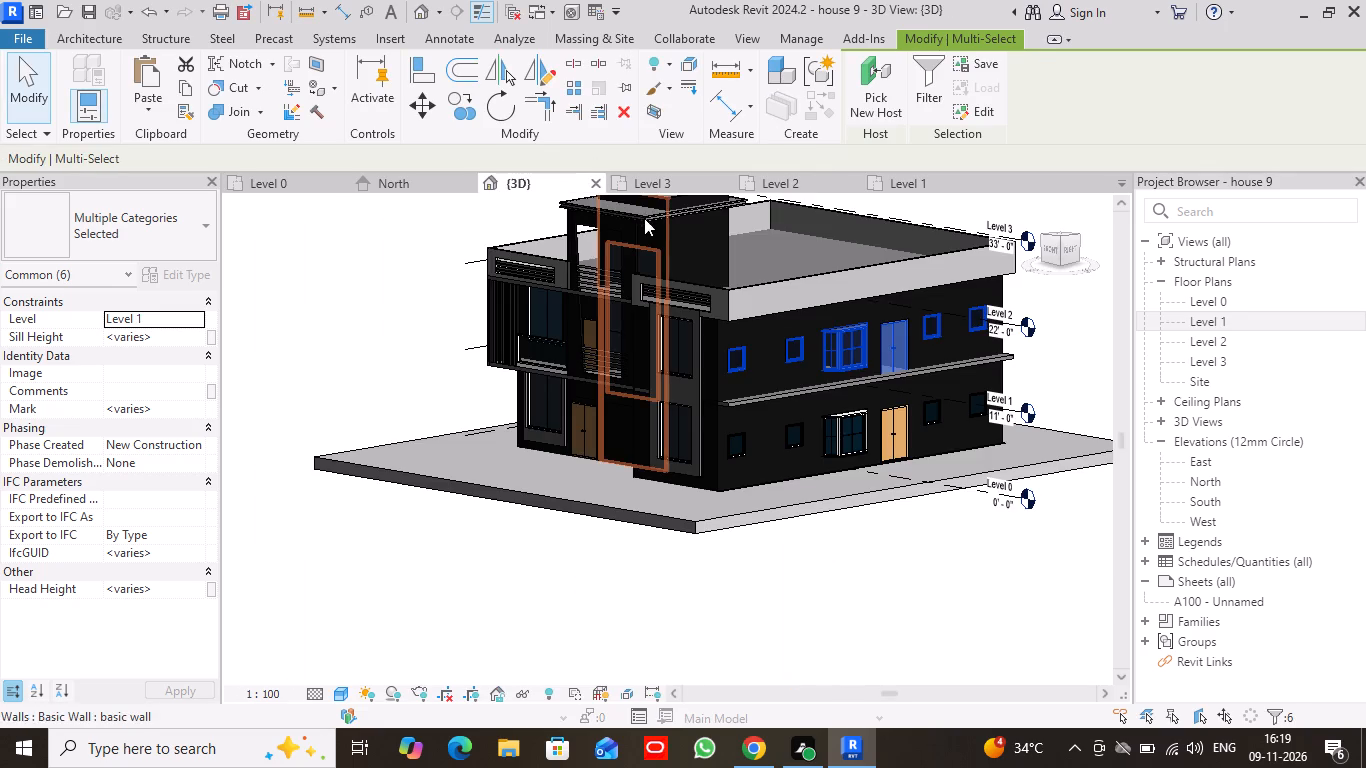
click(47, 92)
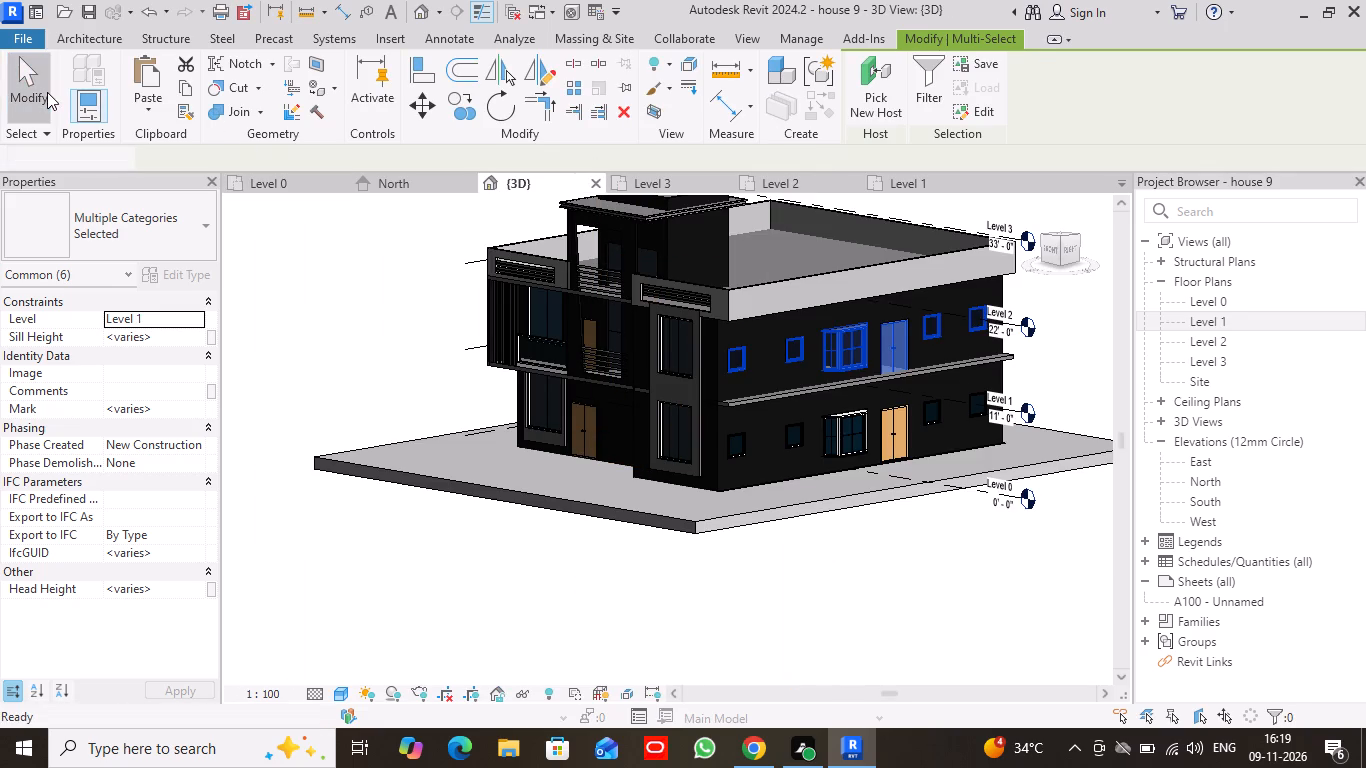
scroll(955, 379, up, 3)
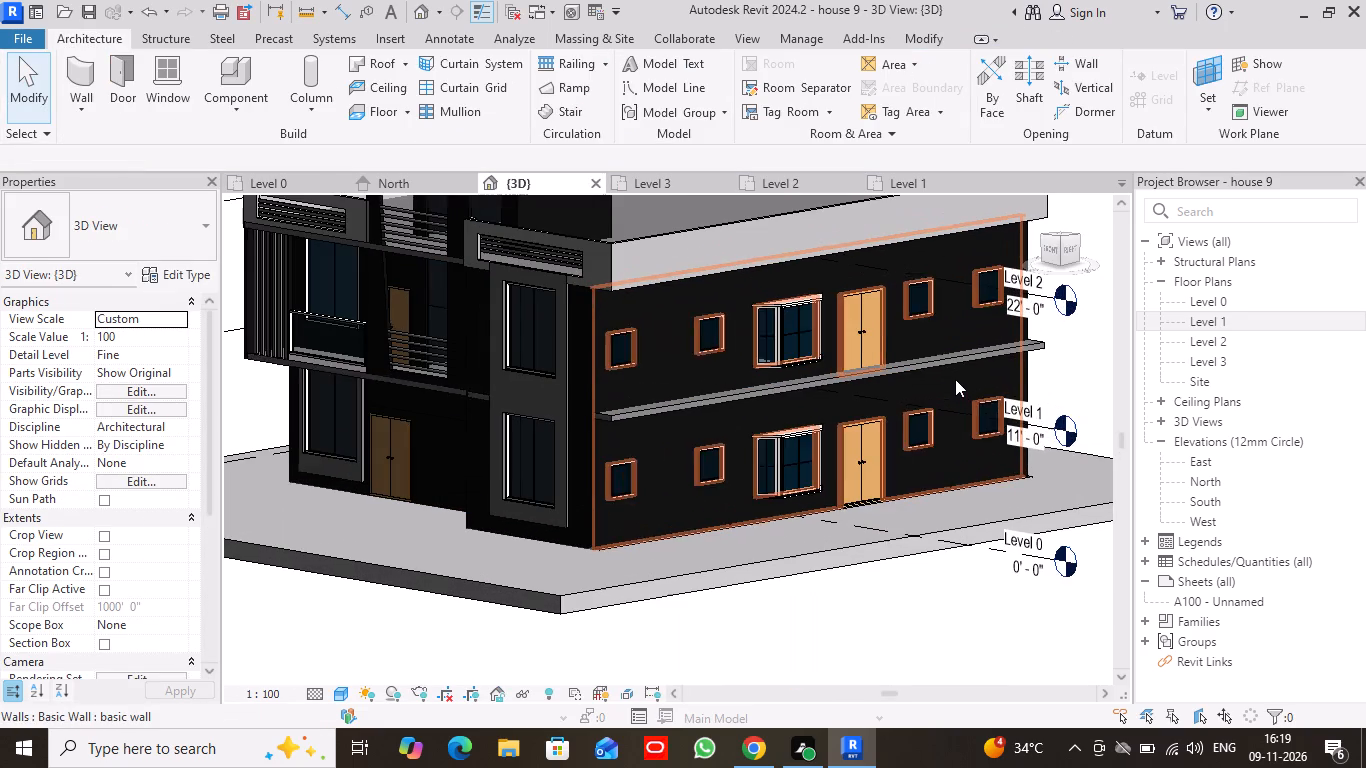
scroll(909, 379, down, 2)
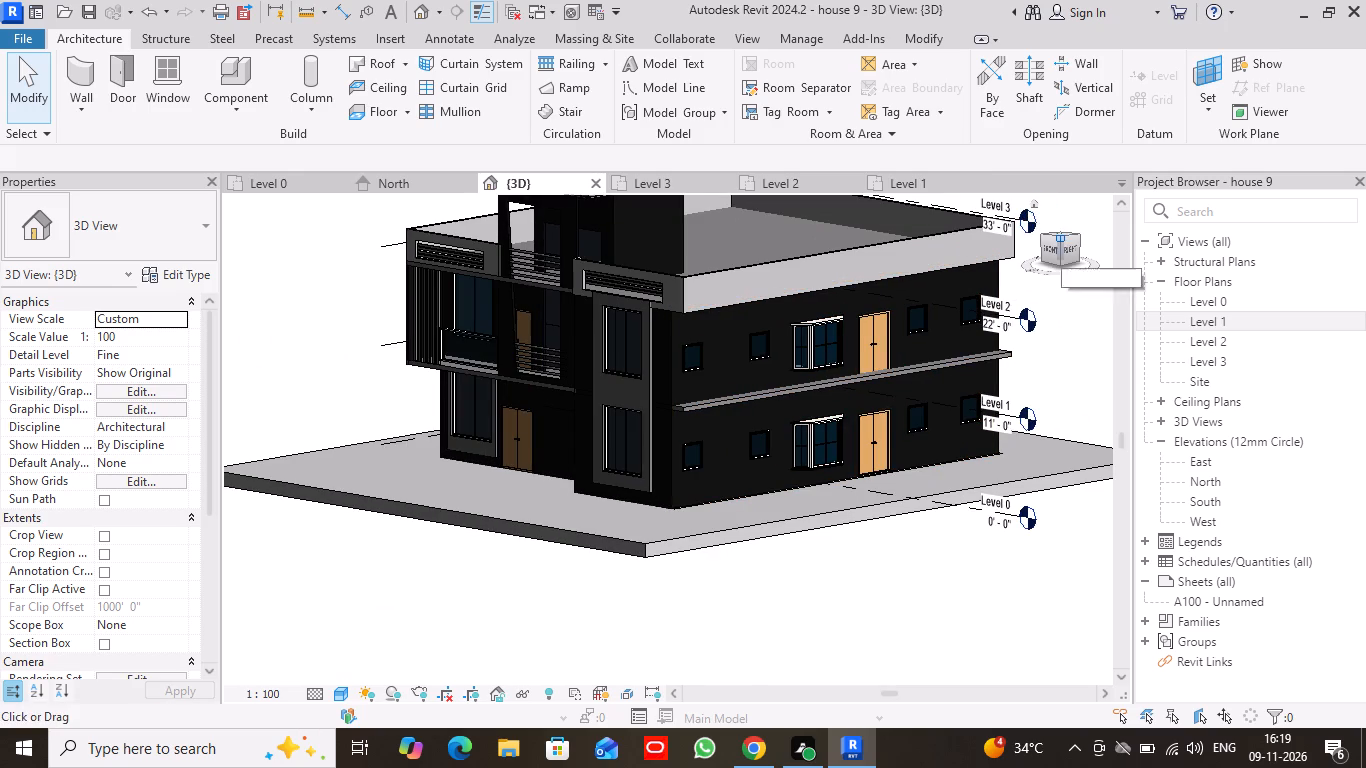
drag(1061, 241, 1100, 248)
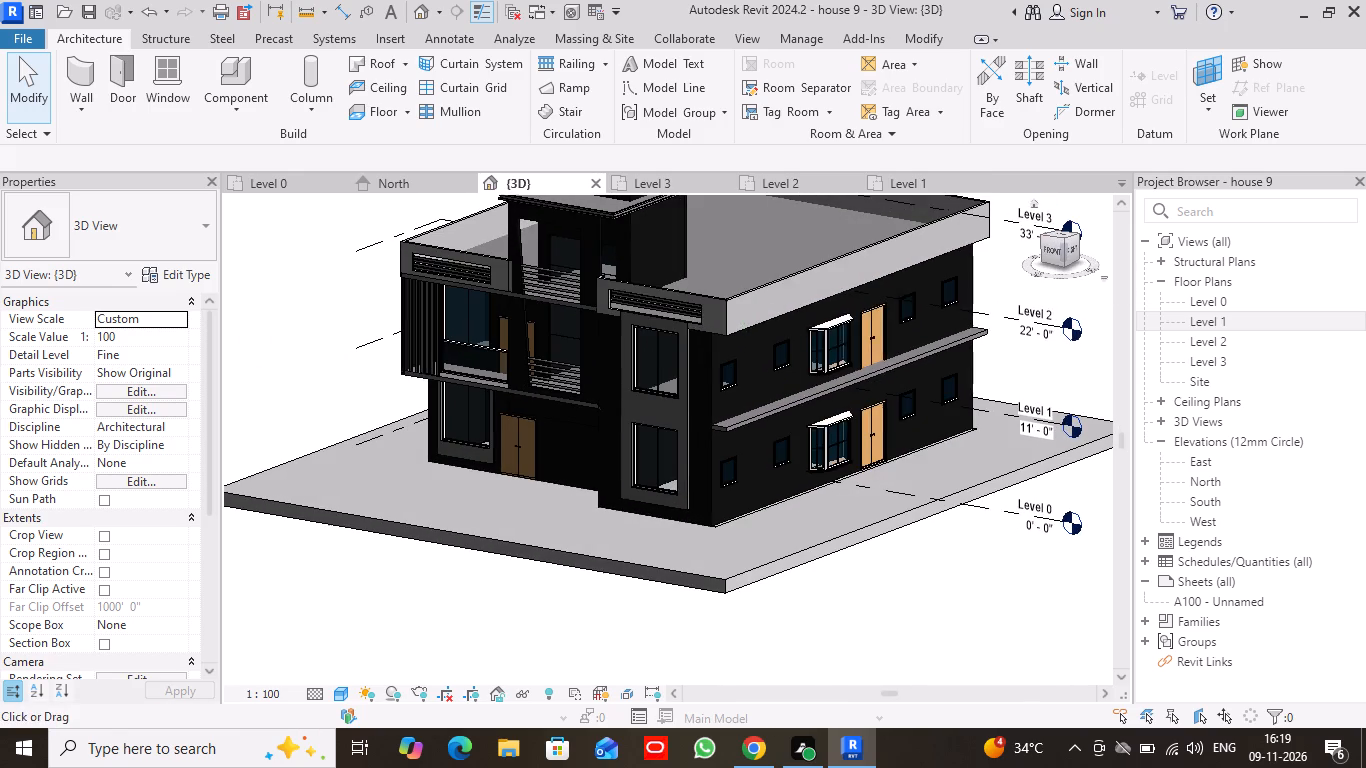
scroll(798, 290, down, 2)
middle_drag(746, 256, 819, 326)
scroll(770, 329, up, 6)
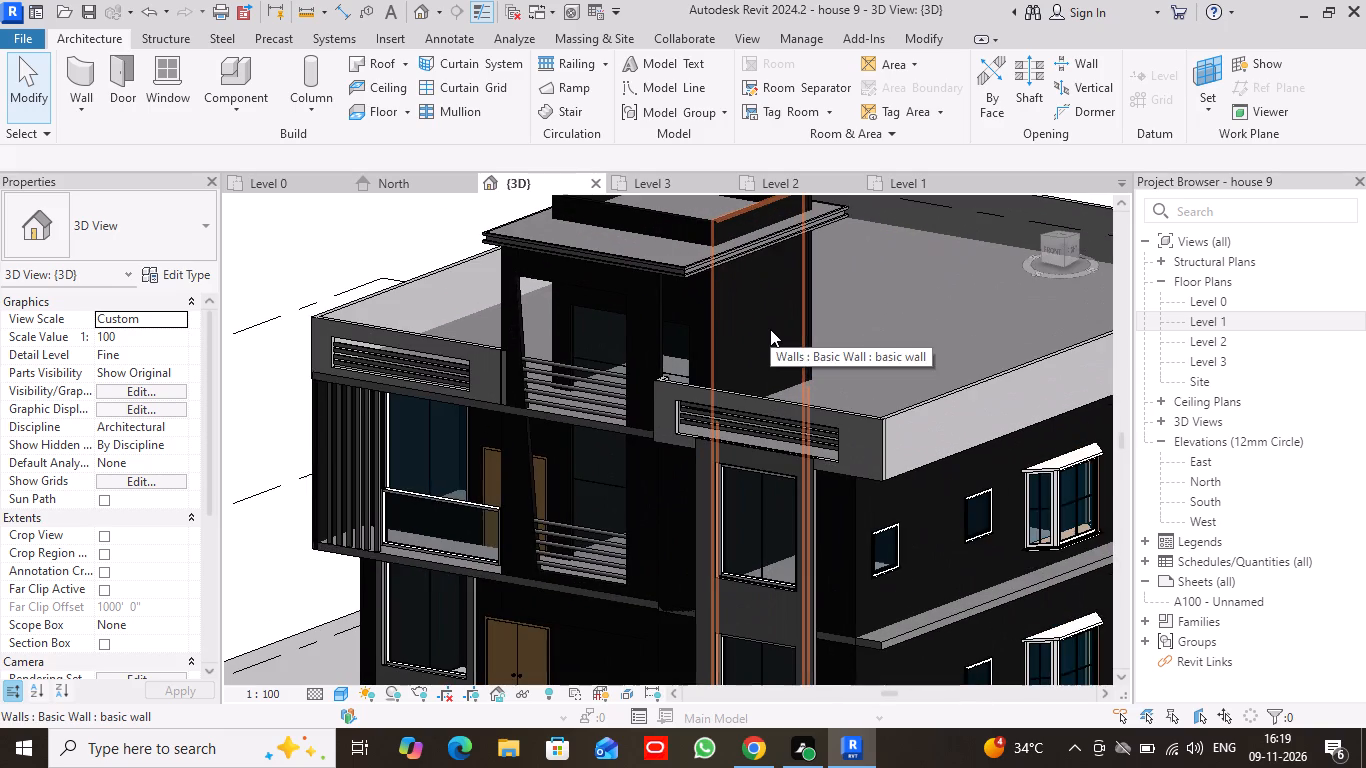
scroll(770, 329, down, 2)
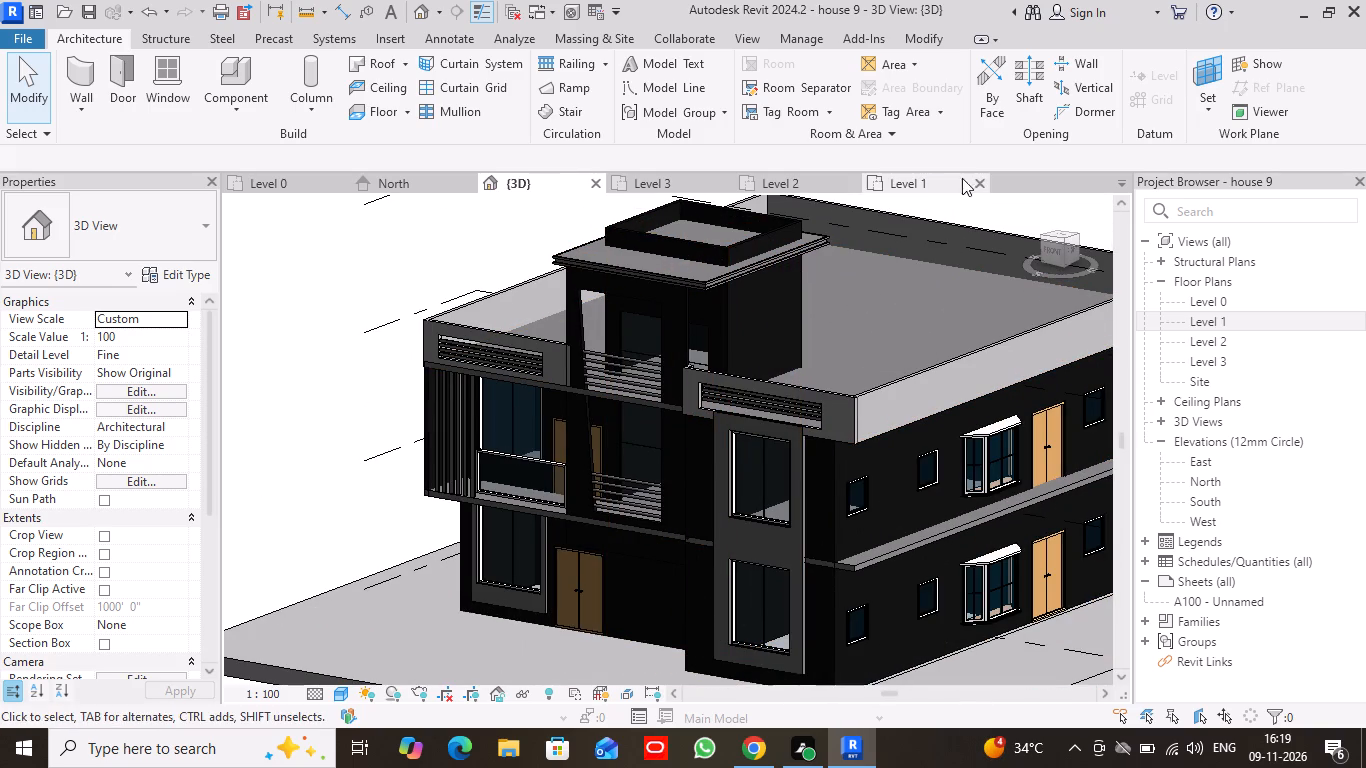
Select all basic wall instances visible in the Level 1 plan and choose Concrete Masonry, Floor Block as the type's structure layer material.
click(929, 178)
scroll(851, 394, down, 8)
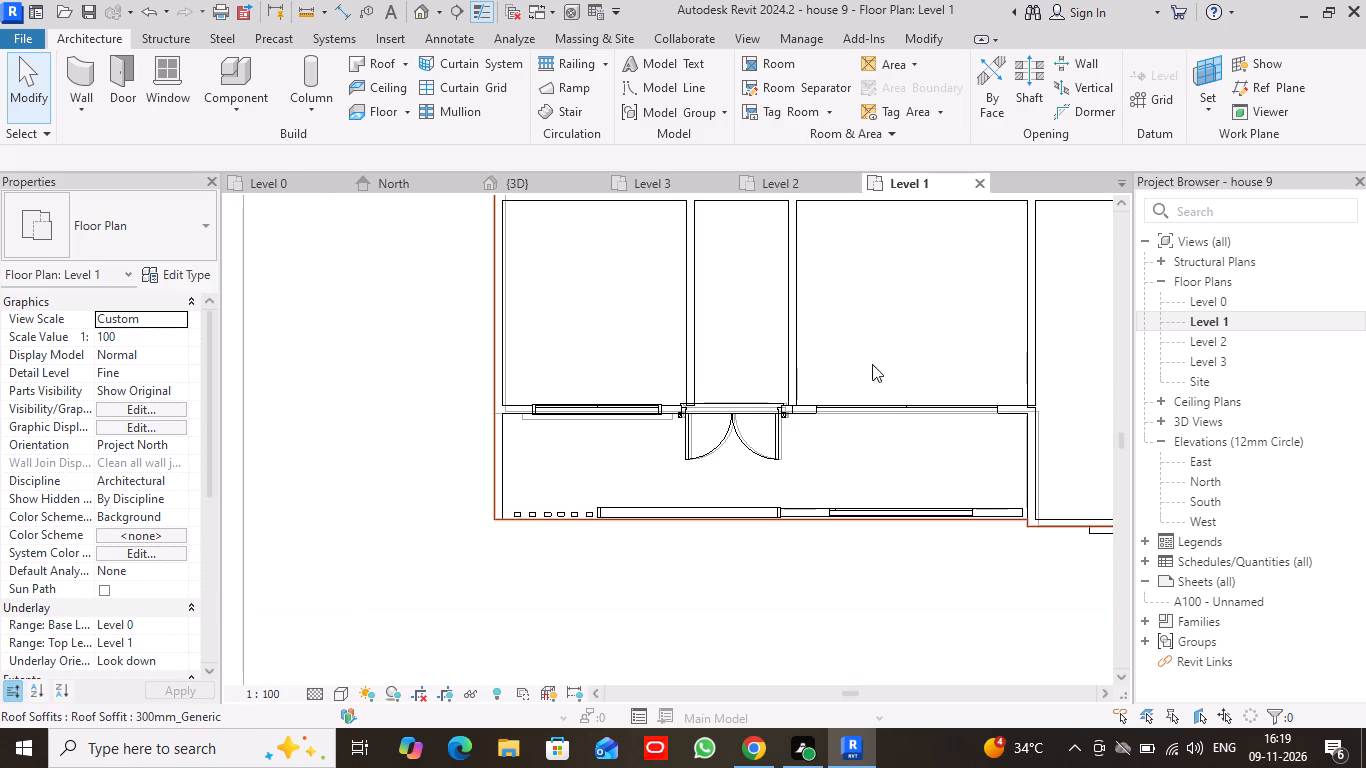
middle_drag(885, 316, 845, 497)
scroll(854, 466, down, 6)
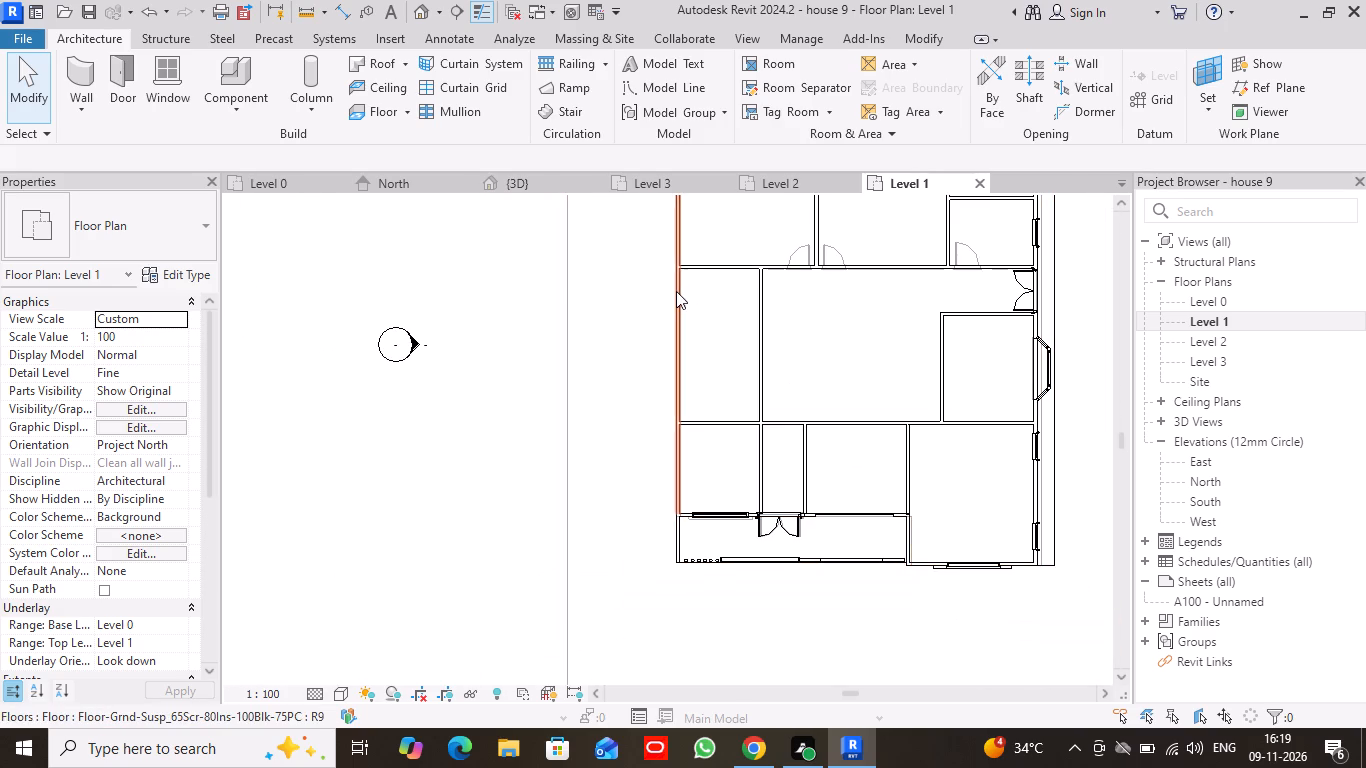
click(677, 291)
right_click(677, 291)
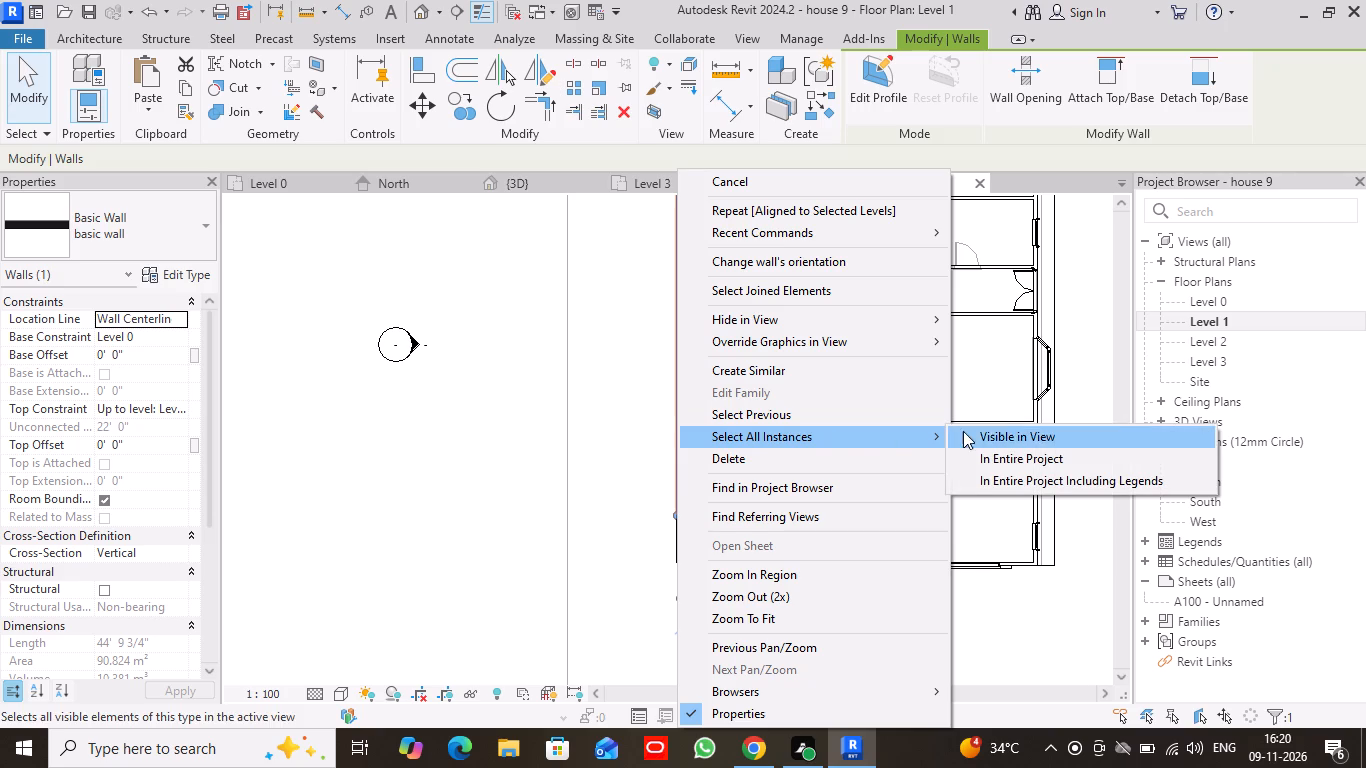
click(999, 430)
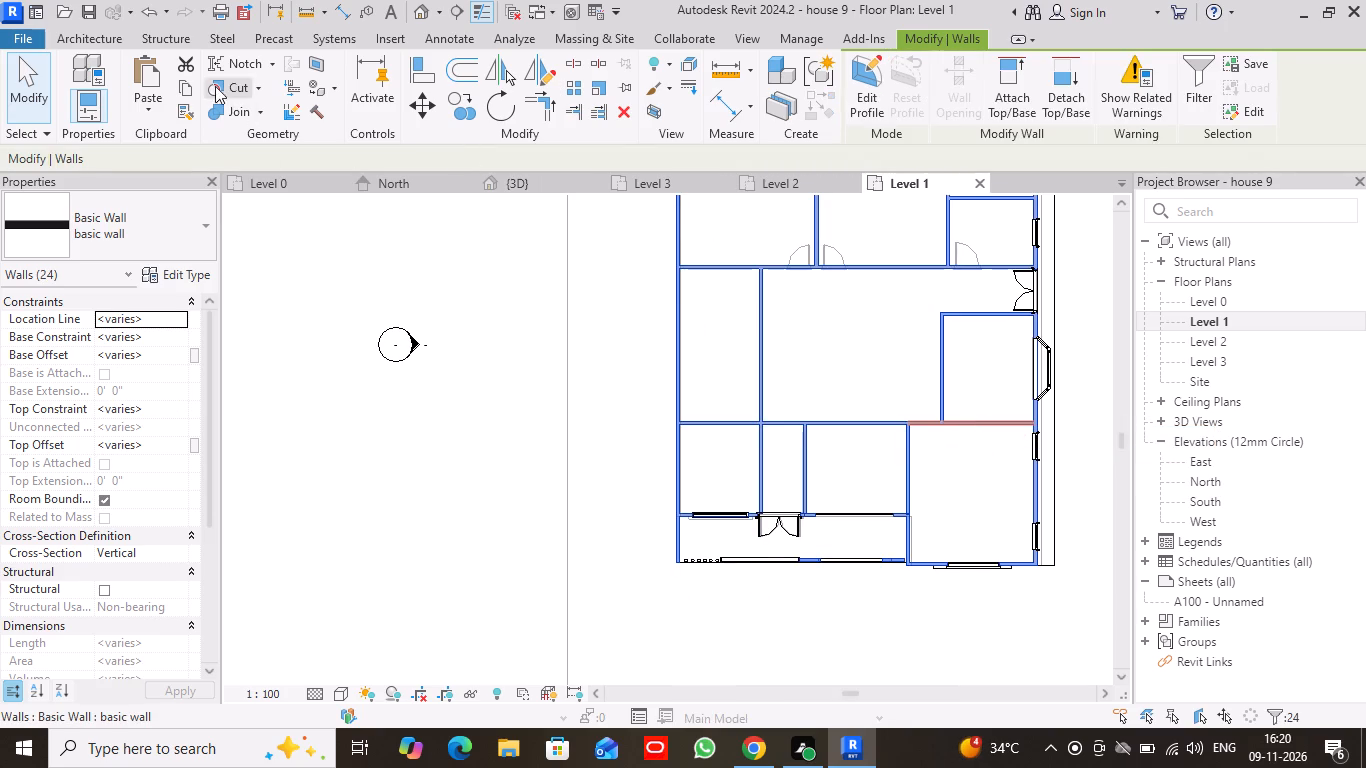
click(173, 273)
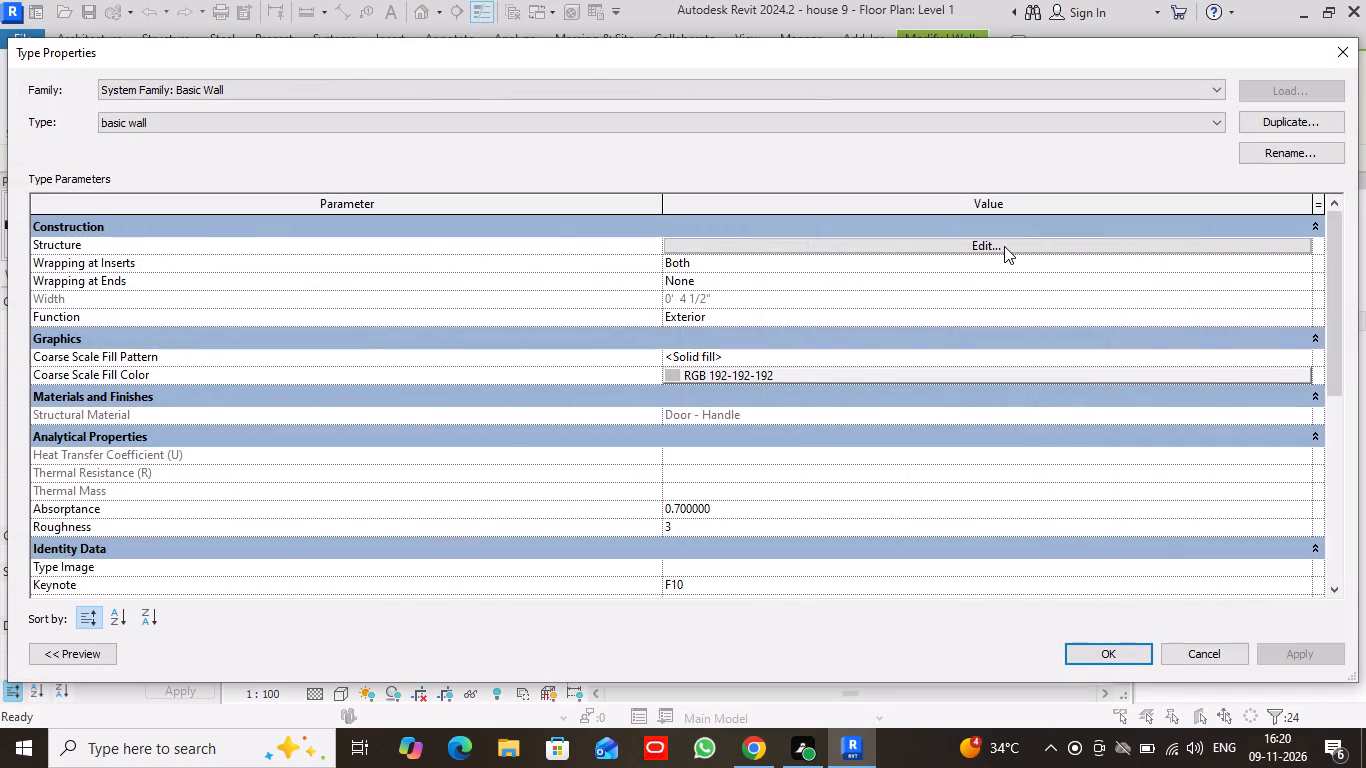
click(1001, 246)
click(581, 240)
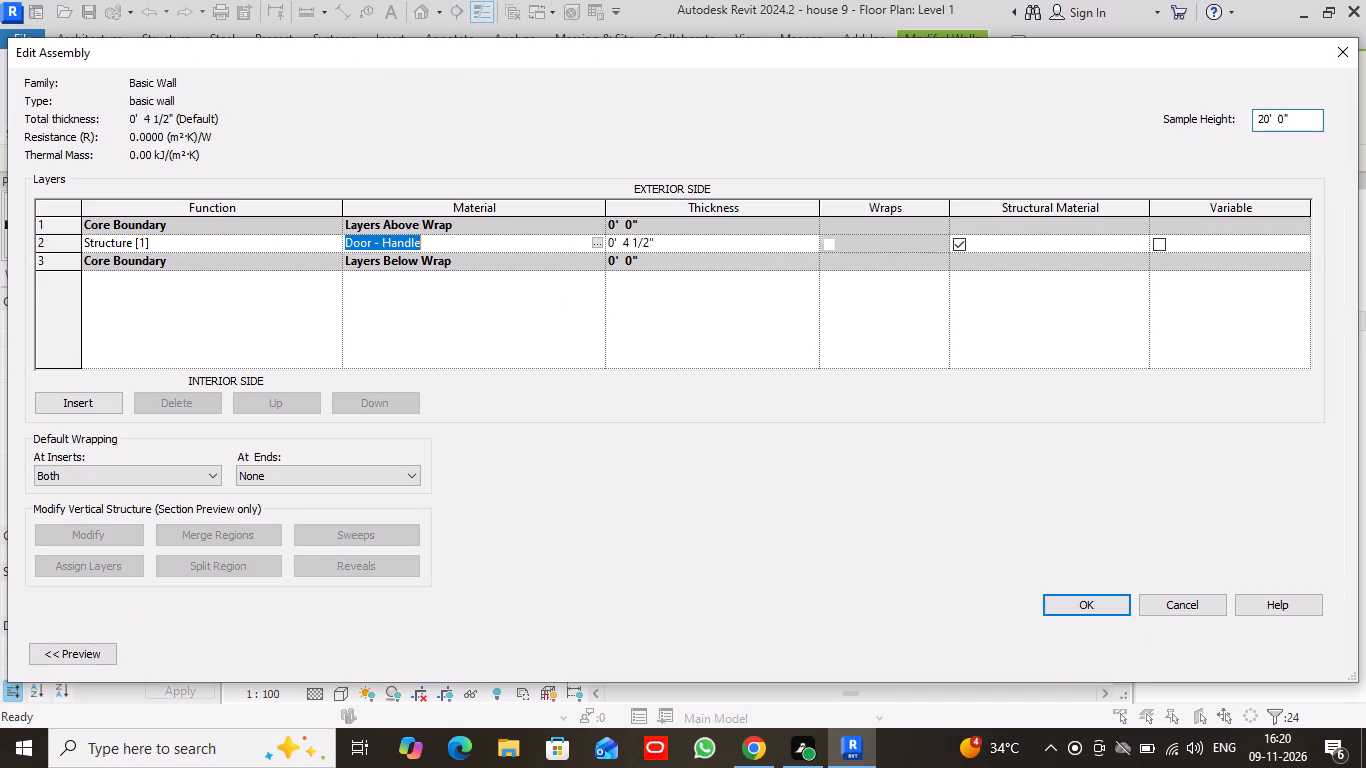
click(601, 241)
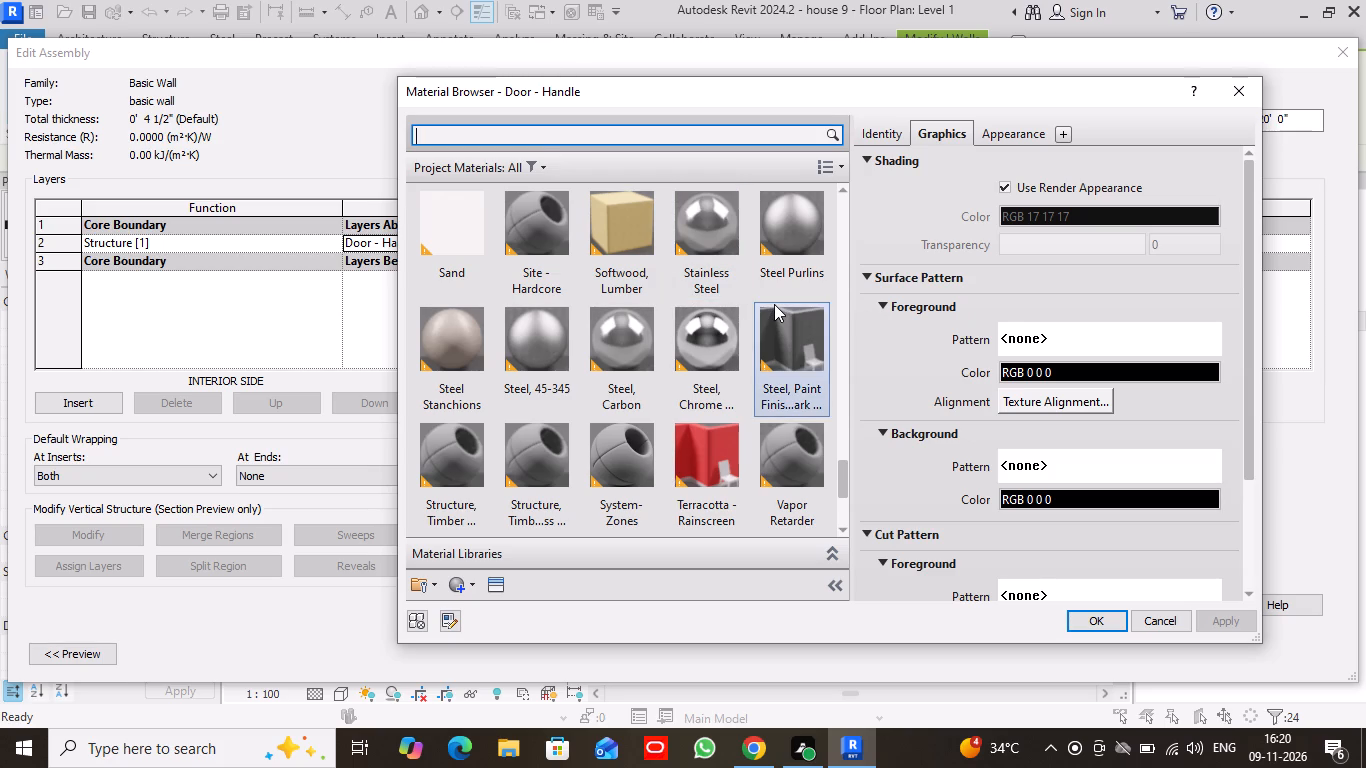
scroll(771, 304, down, 1)
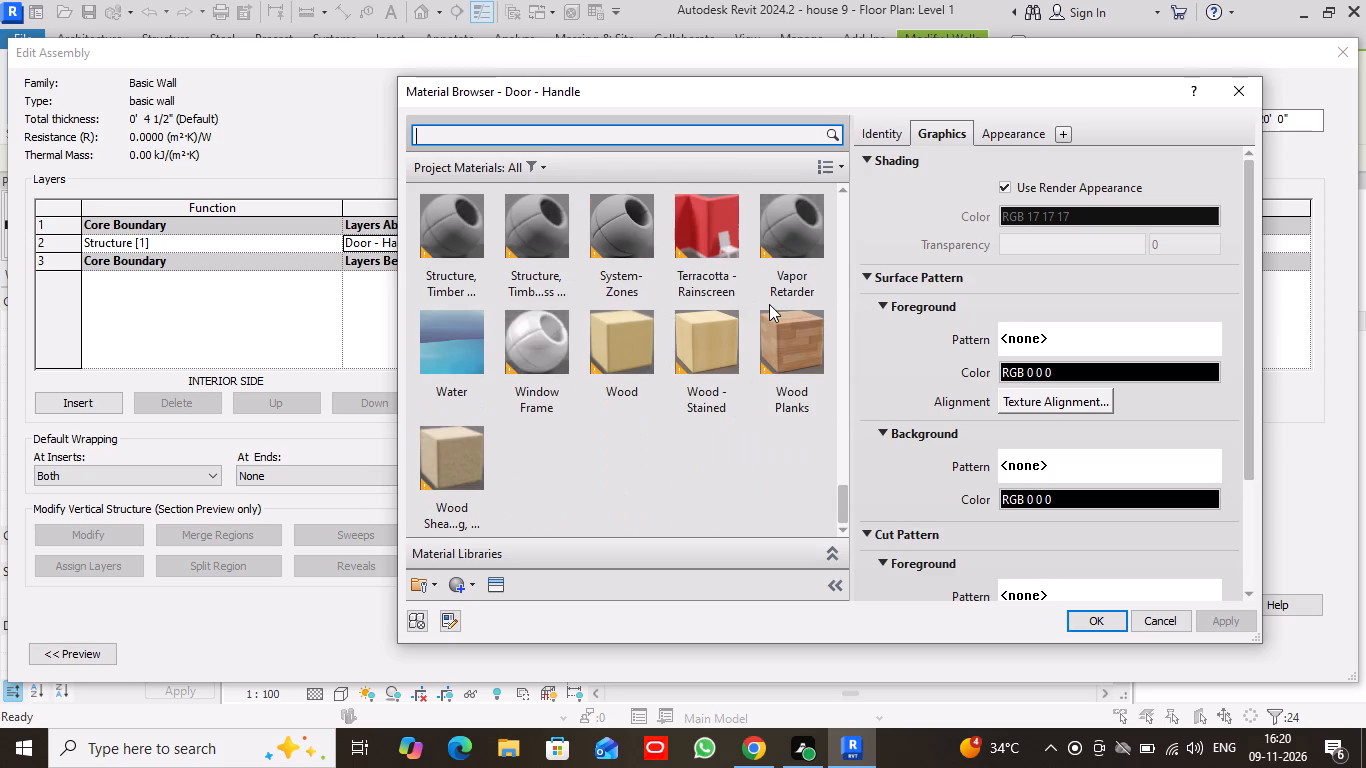
scroll(769, 304, up, 8)
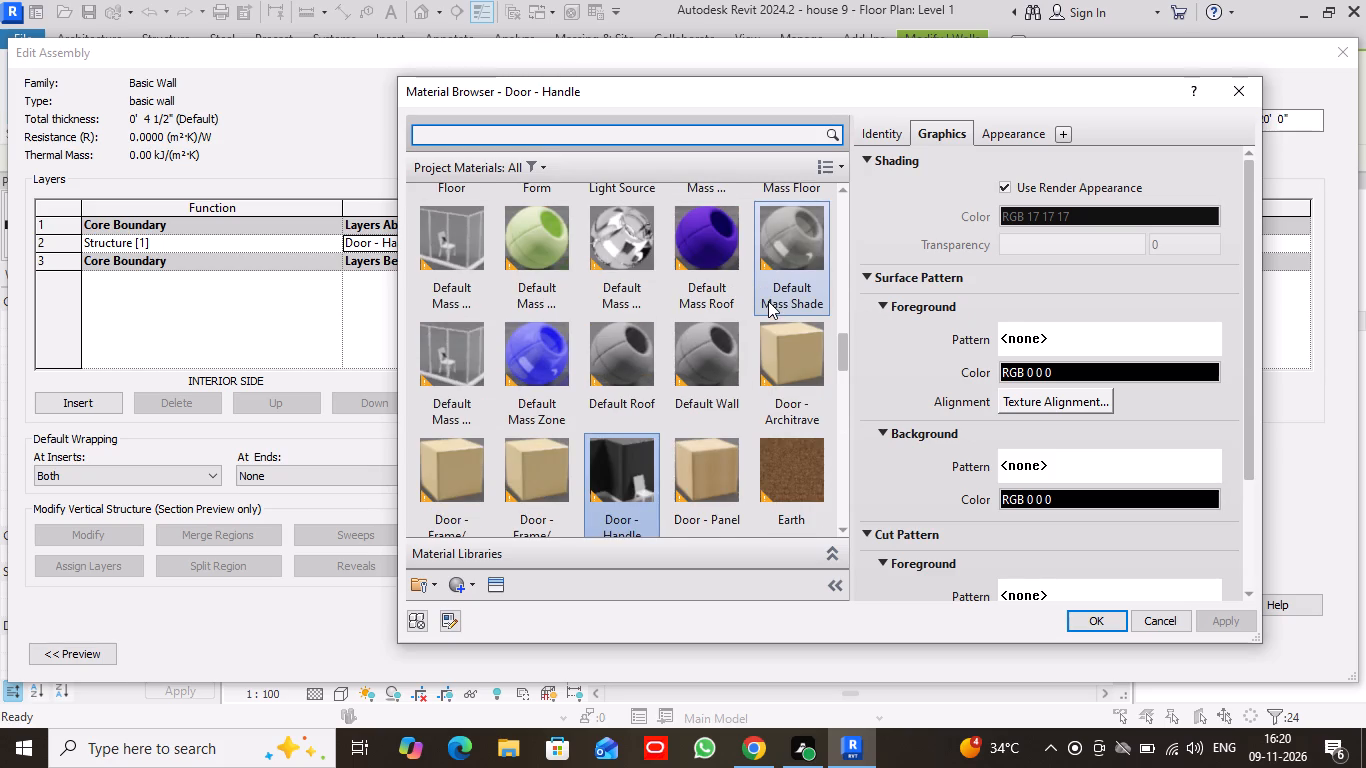
scroll(768, 301, up, 3)
scroll(768, 301, down, 2)
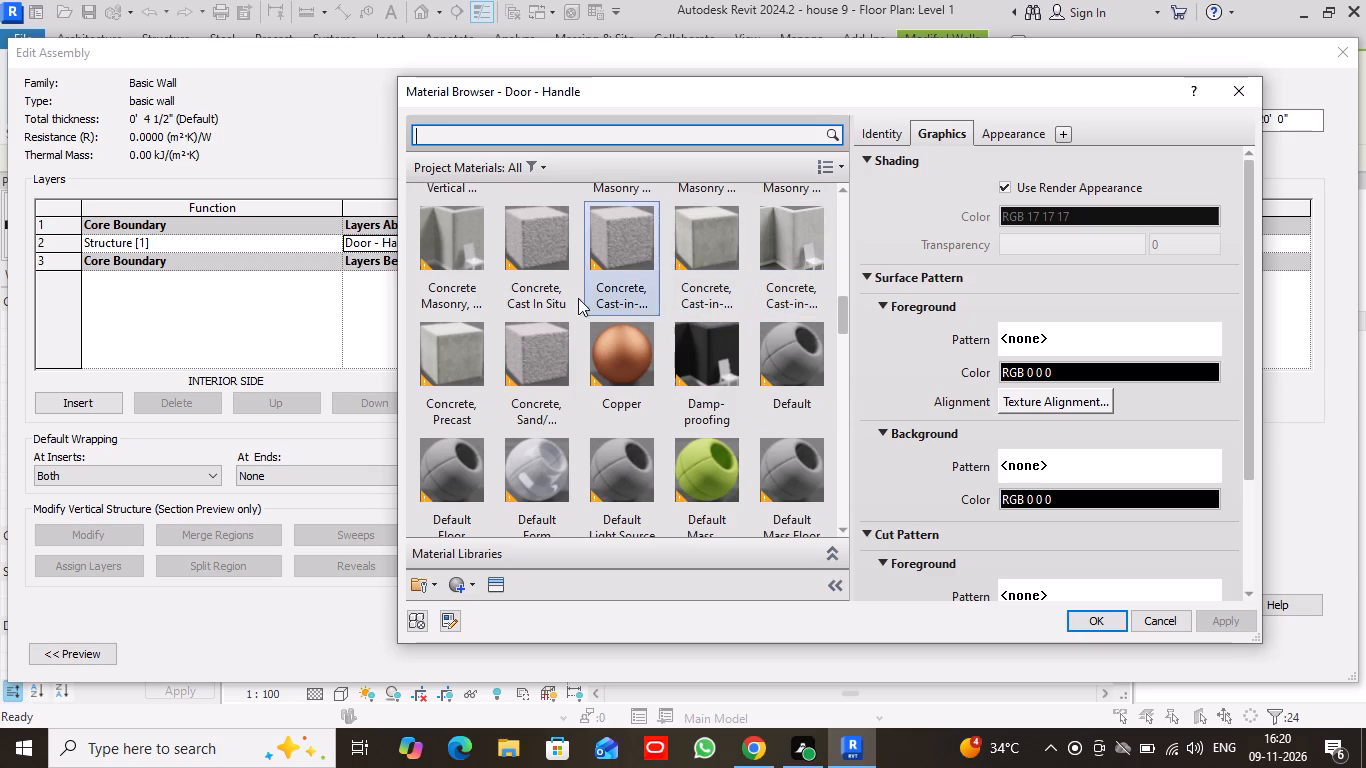
click(452, 260)
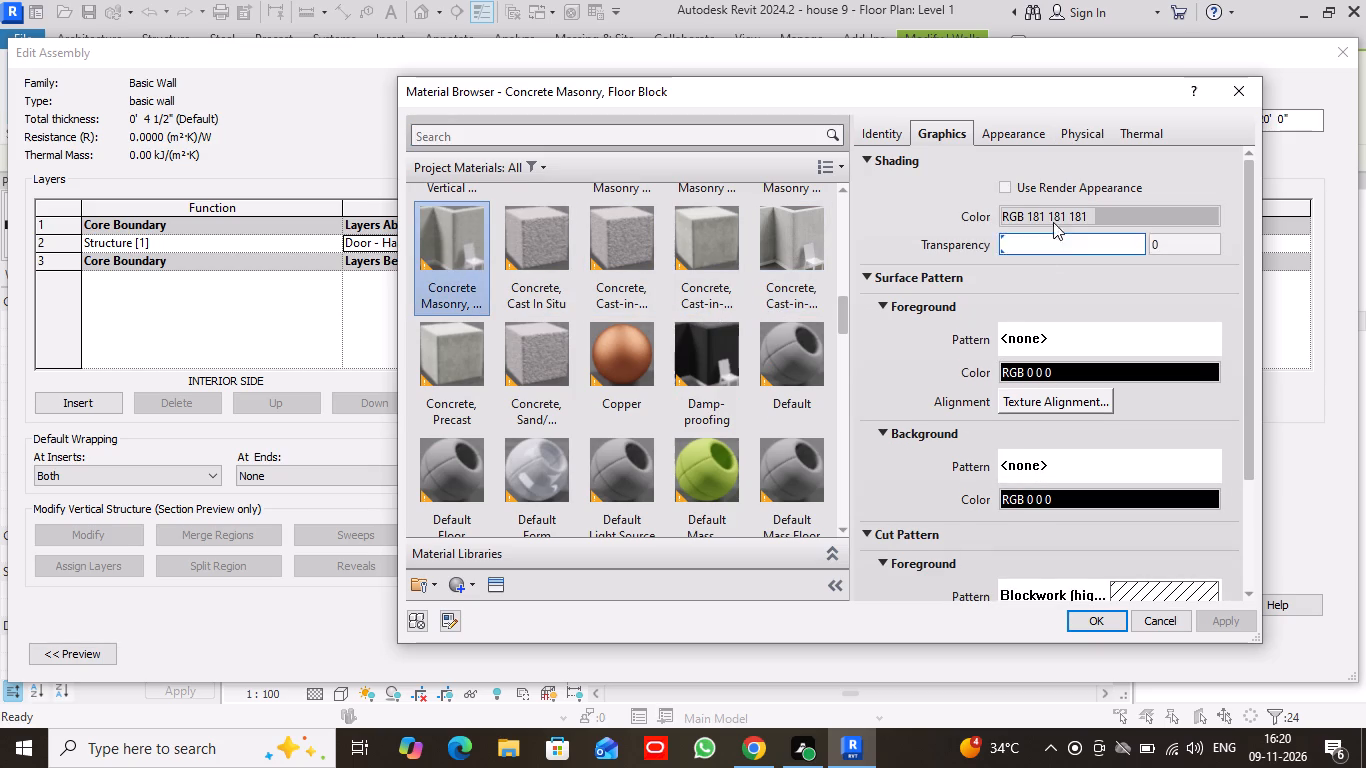
Enable Use Render Appearance for Concrete Masonry, Floor Block, apply the material to the basic wall type, and clear the selection.
click(1006, 186)
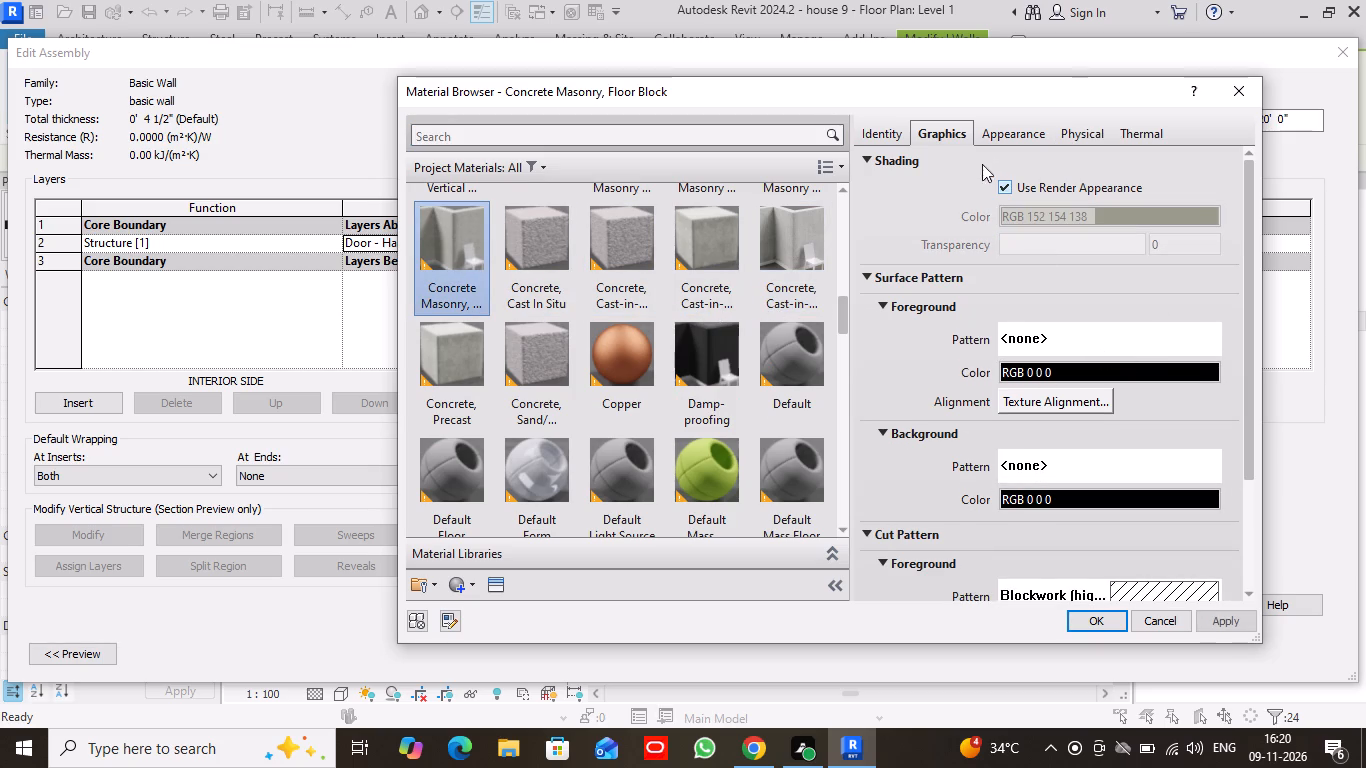
click(1014, 132)
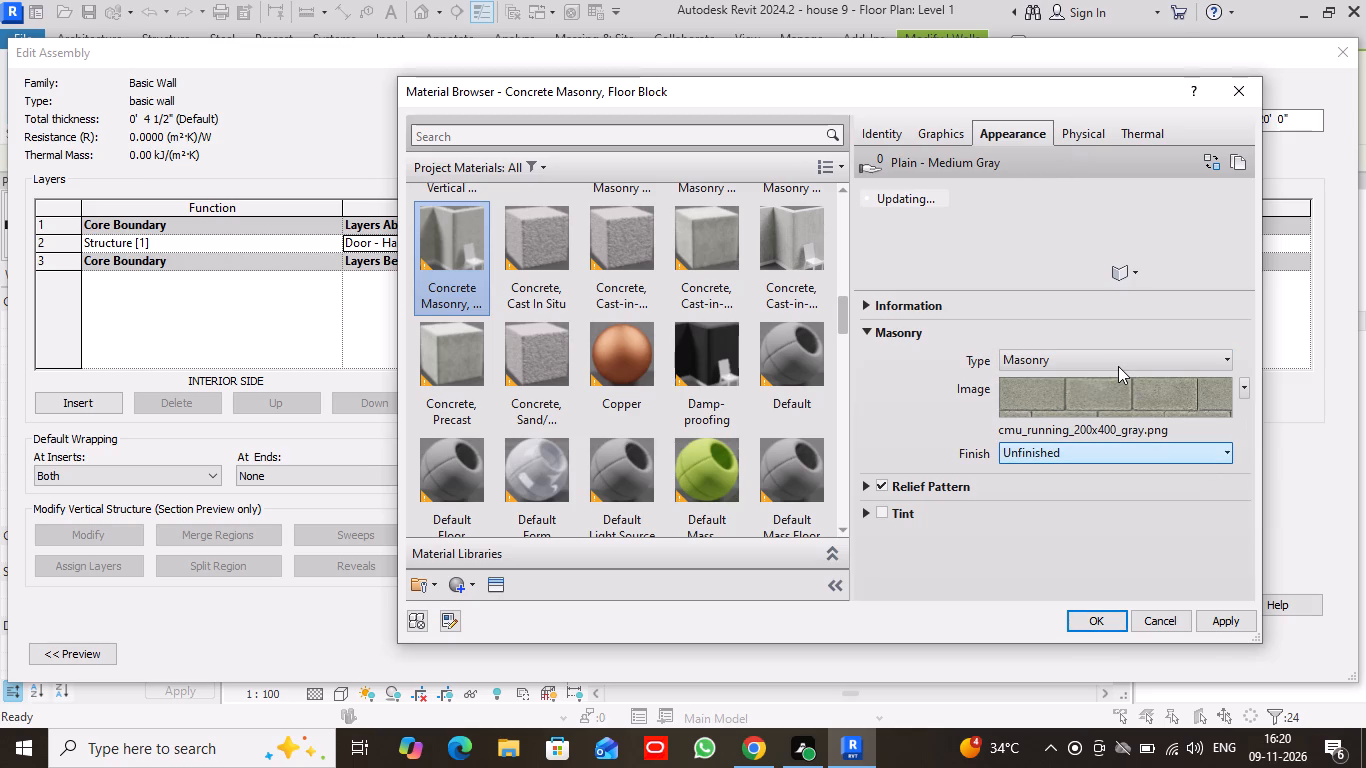
click(1197, 390)
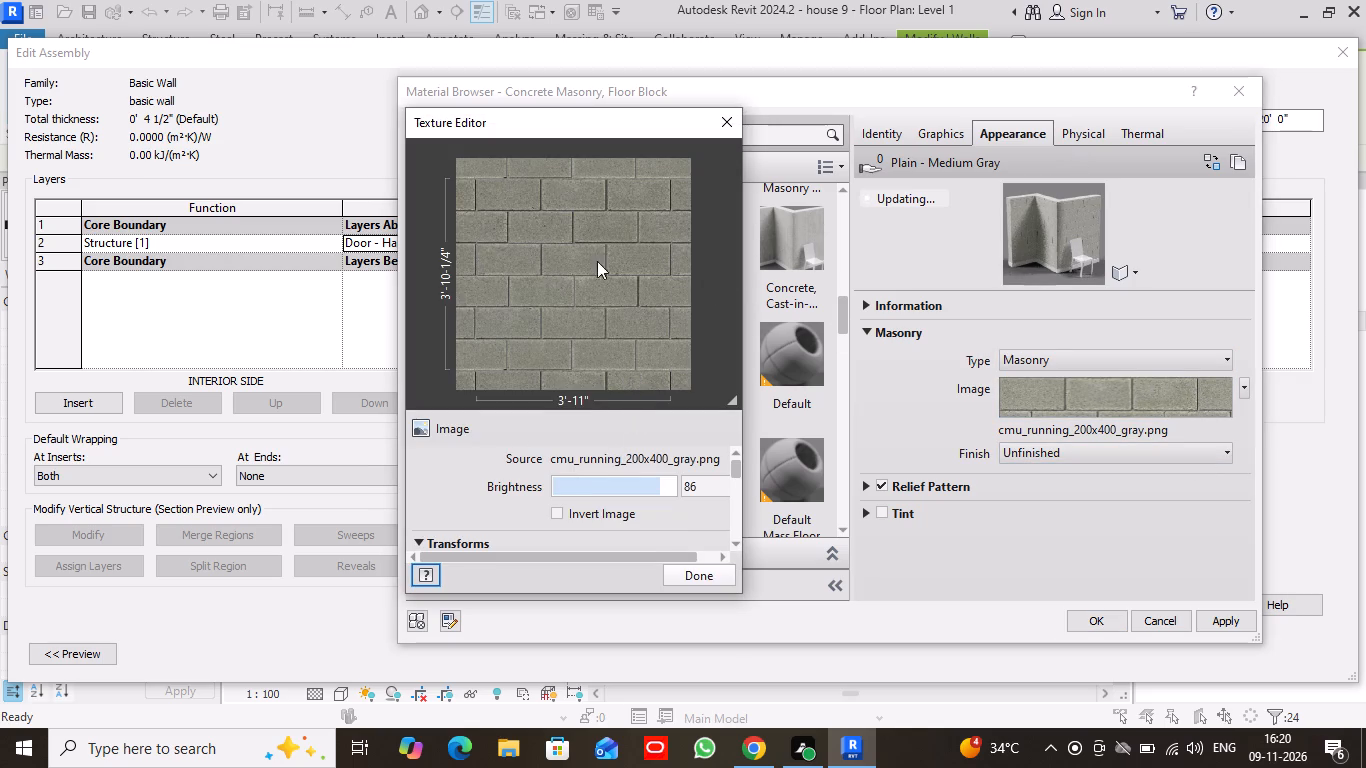
click(949, 134)
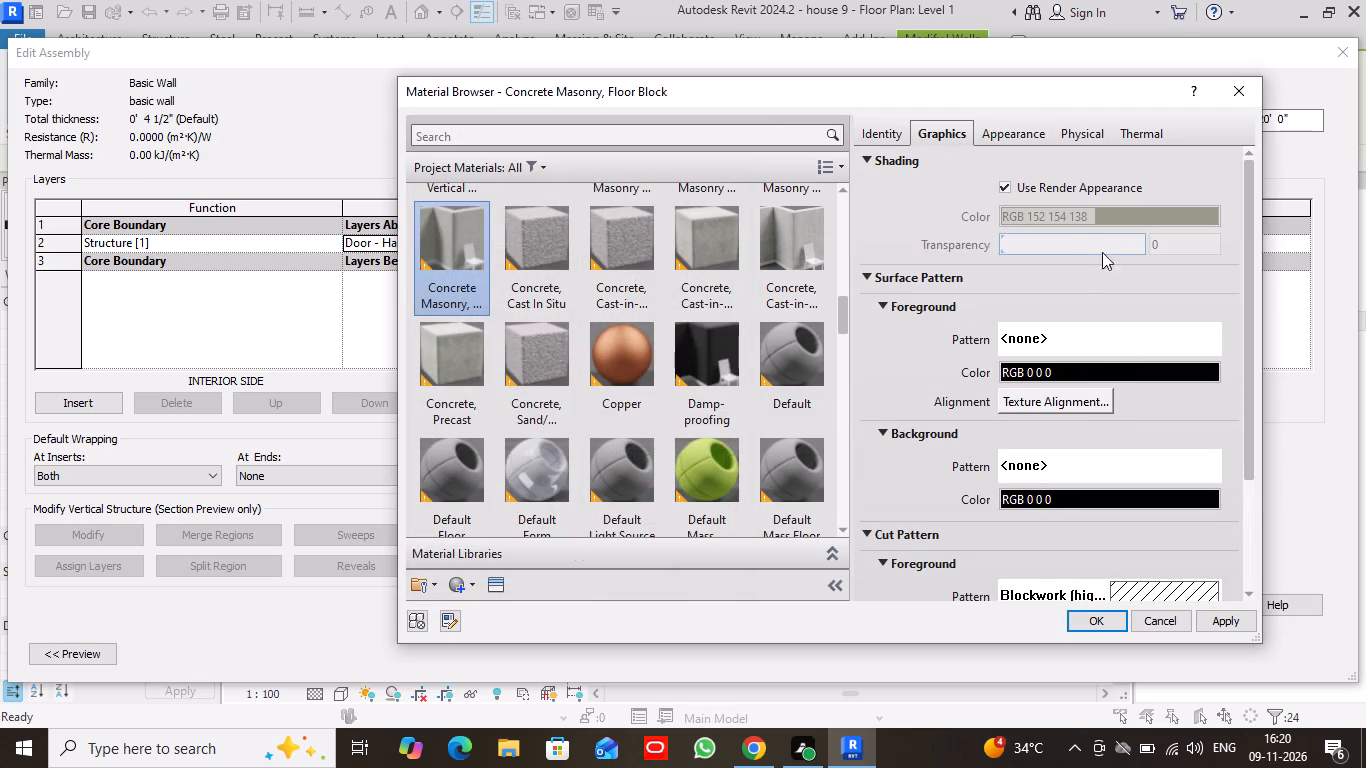
click(1104, 627)
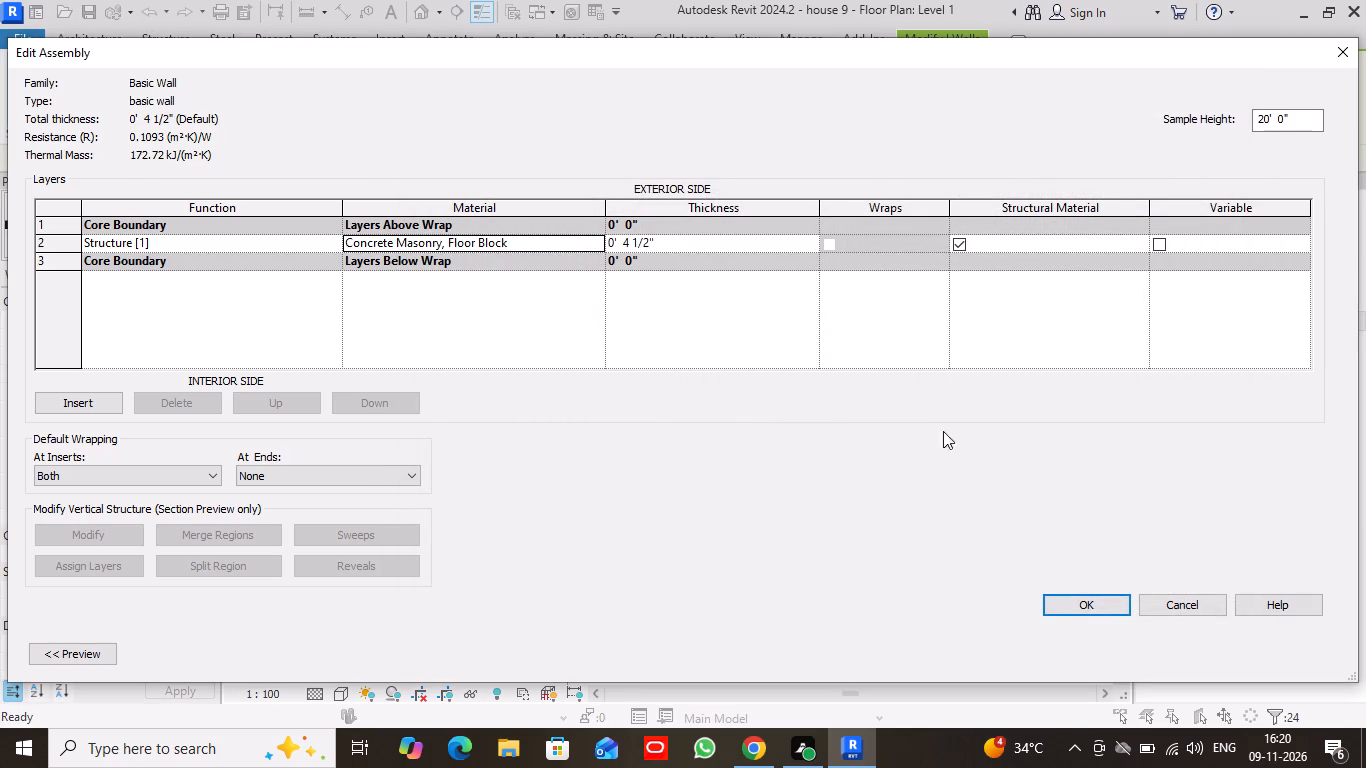
click(1085, 606)
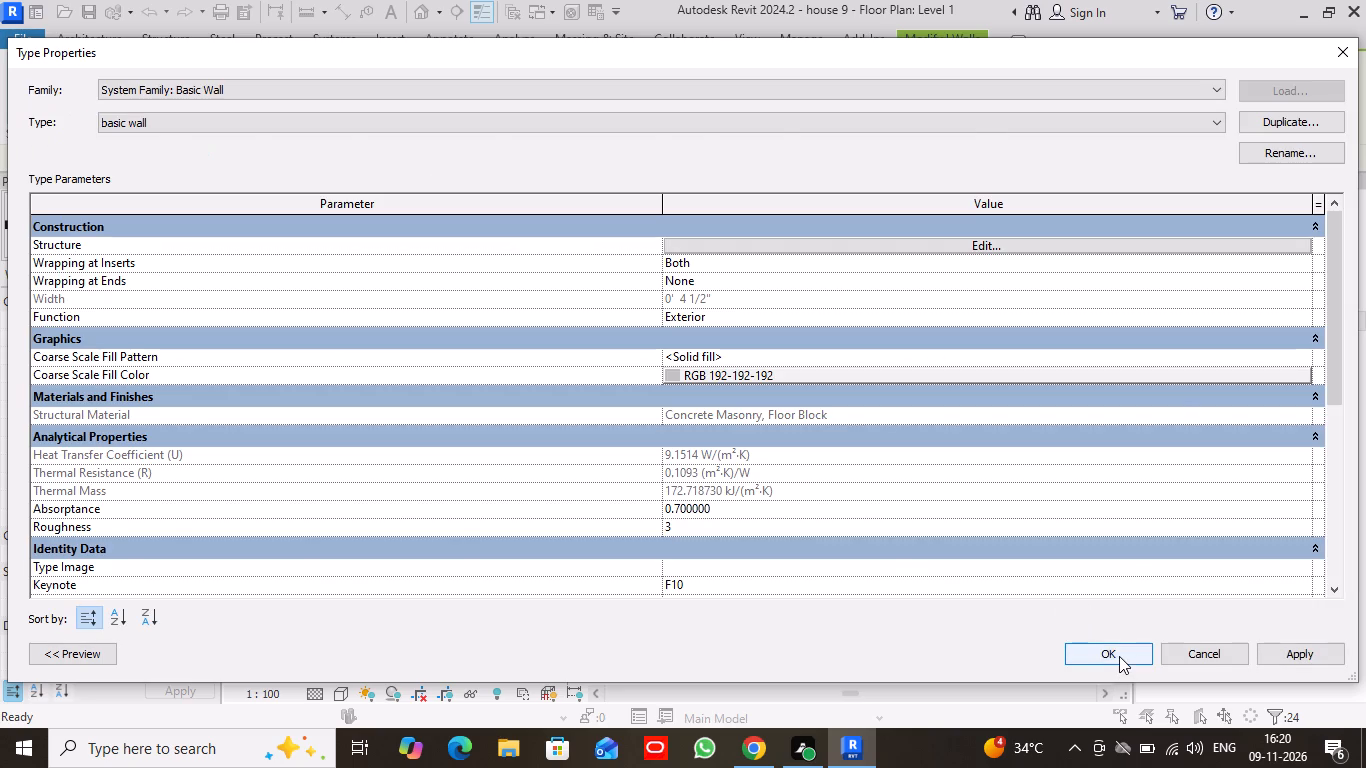
click(1119, 656)
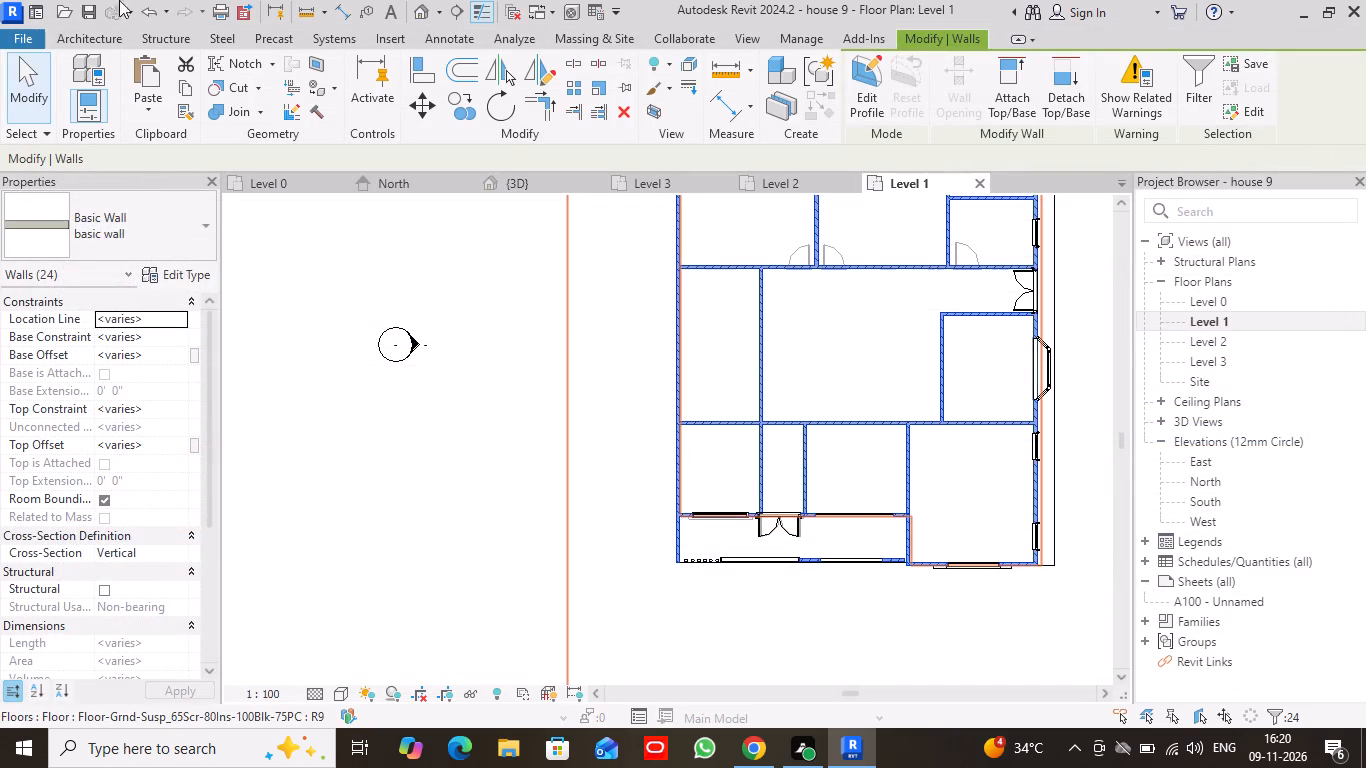
click(19, 71)
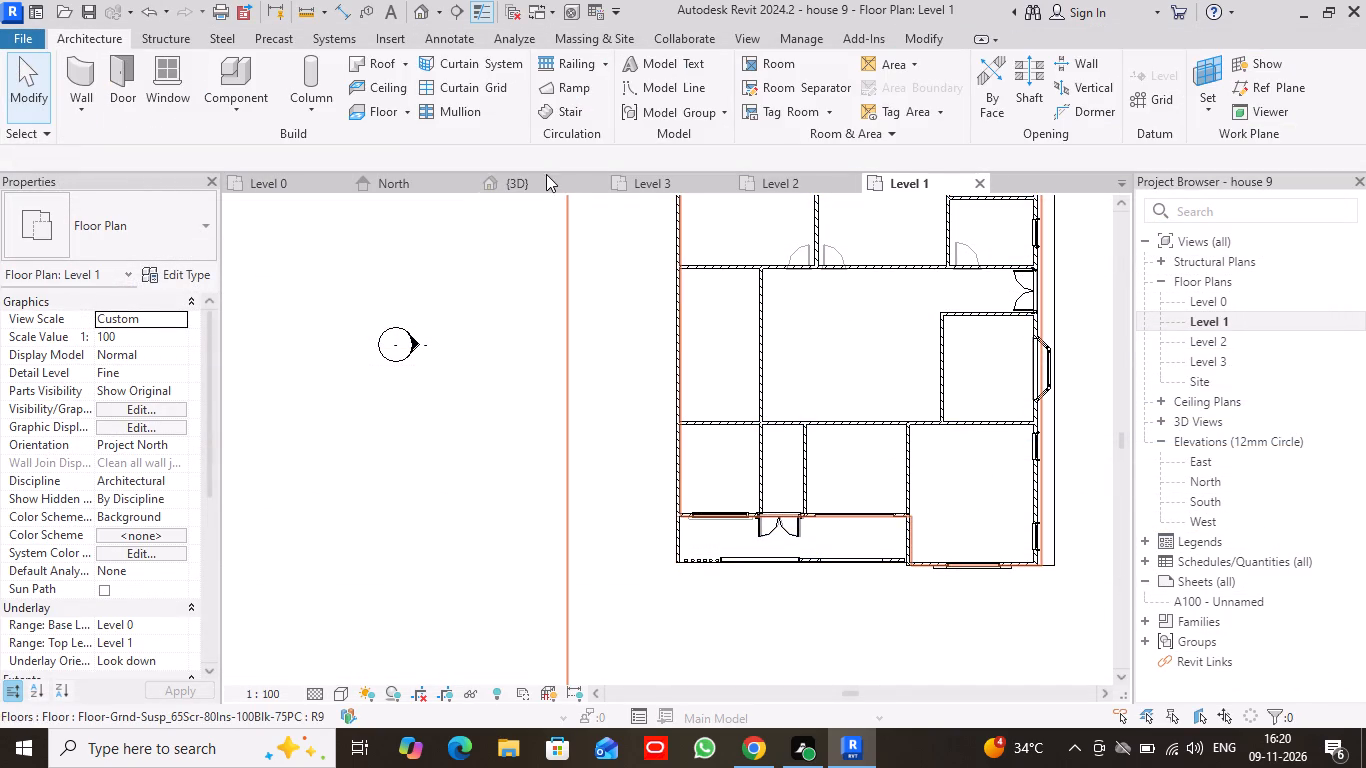
Examine the new wall material on the side wall and front facade in the 3D view.
click(542, 181)
scroll(877, 331, down, 3)
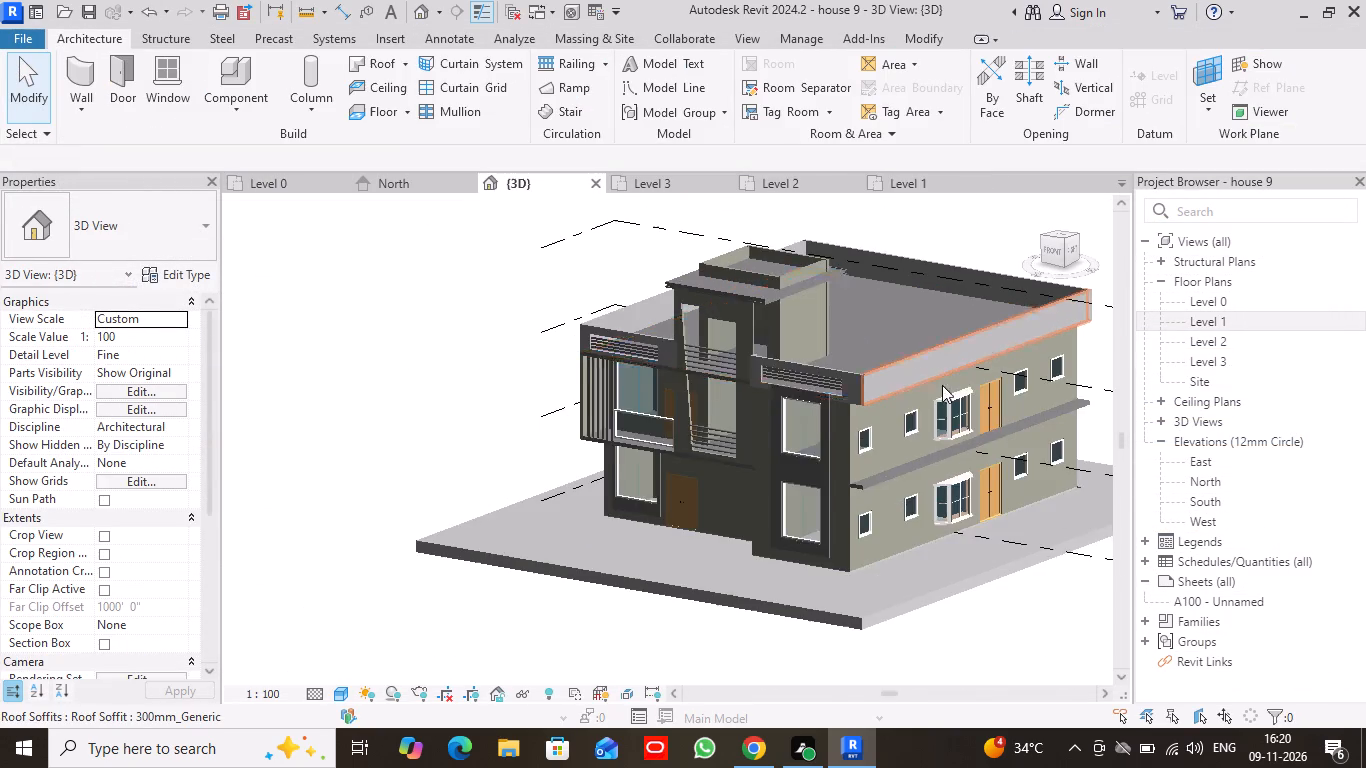
scroll(977, 383, up, 1)
scroll(685, 316, up, 5)
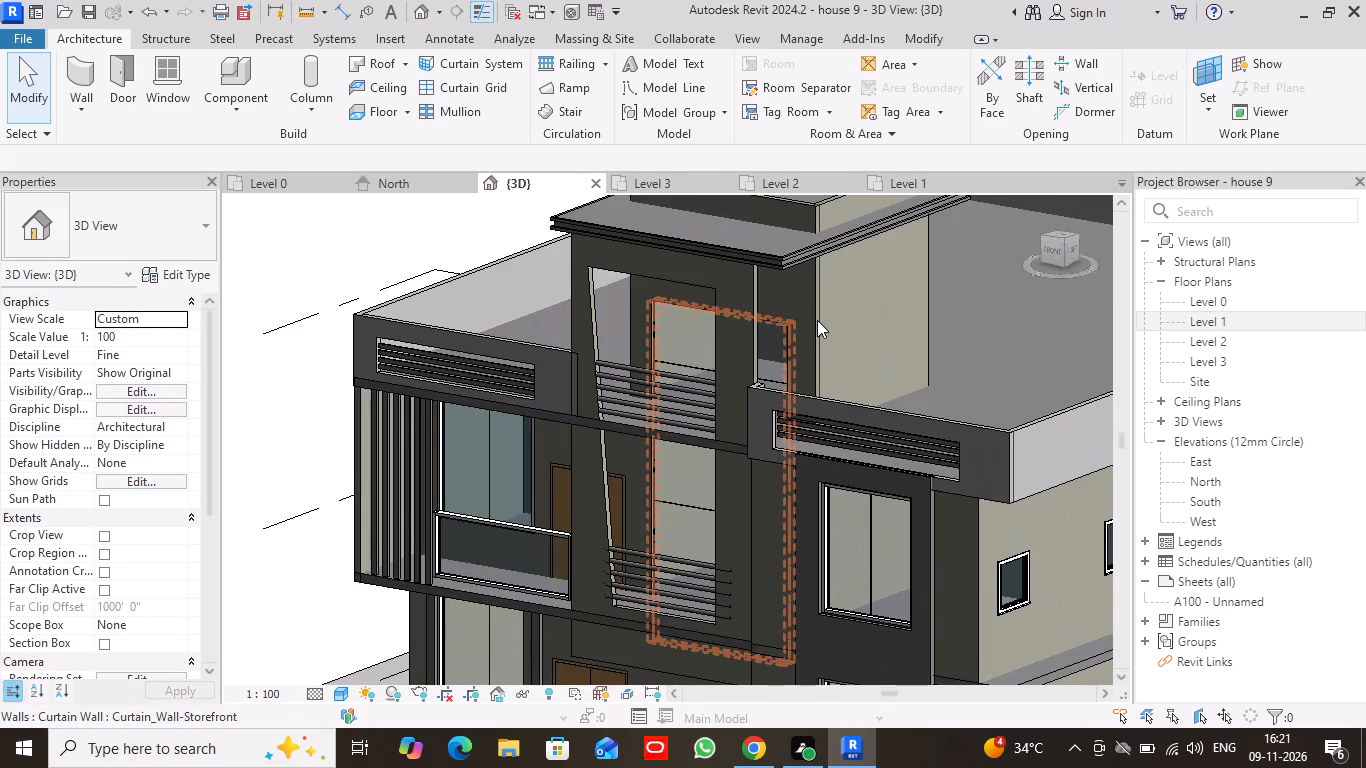
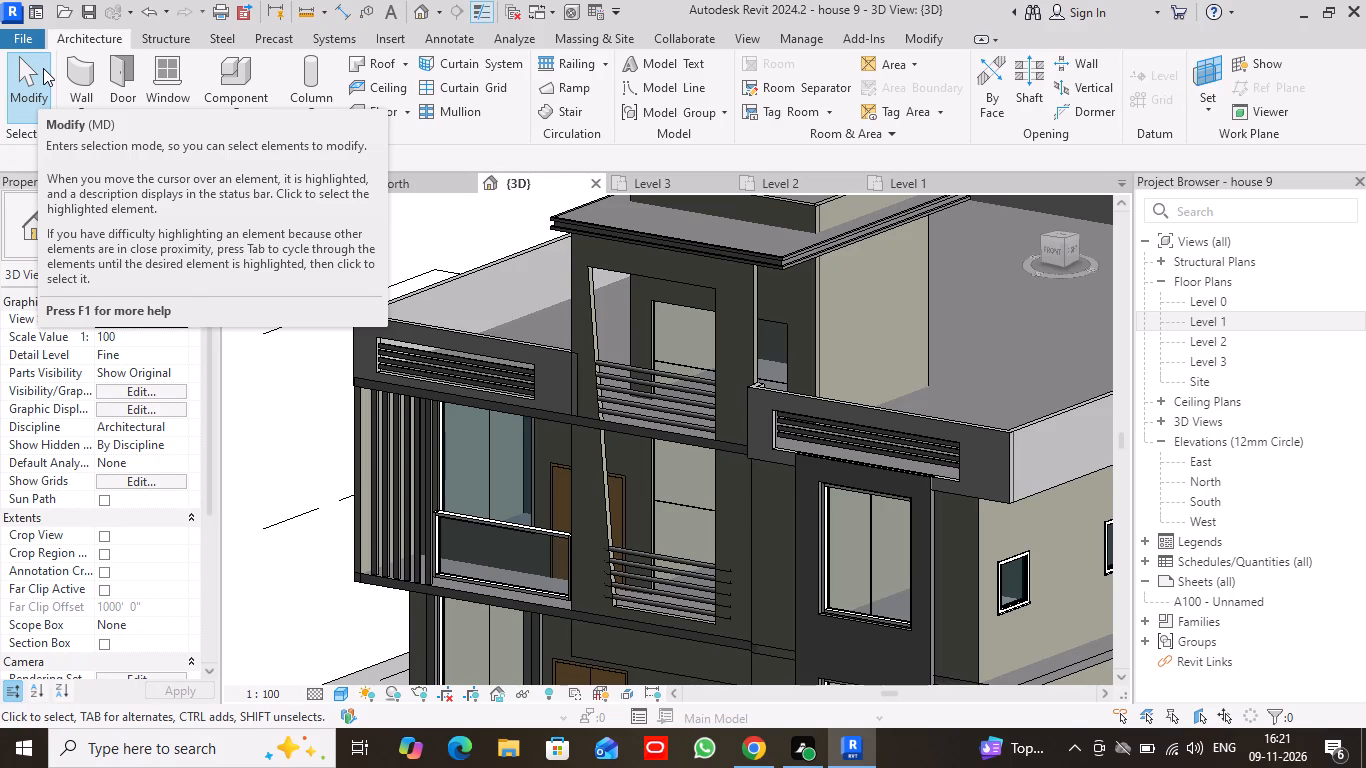
Examine the side wall's doors and windows, the front facade and the stair tower's roof edge in the 3D view.
scroll(809, 379, down, 6)
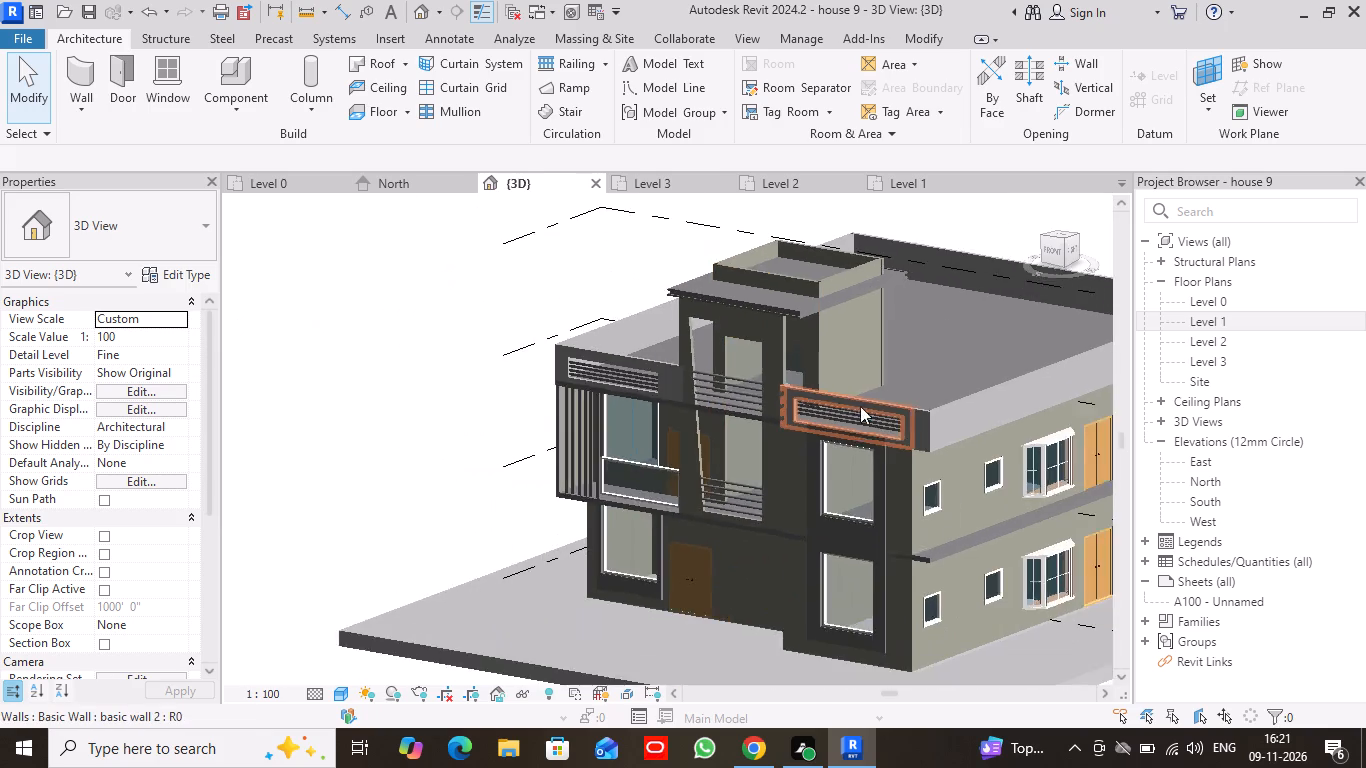
middle_drag(944, 360, 828, 328)
scroll(909, 432, up, 2)
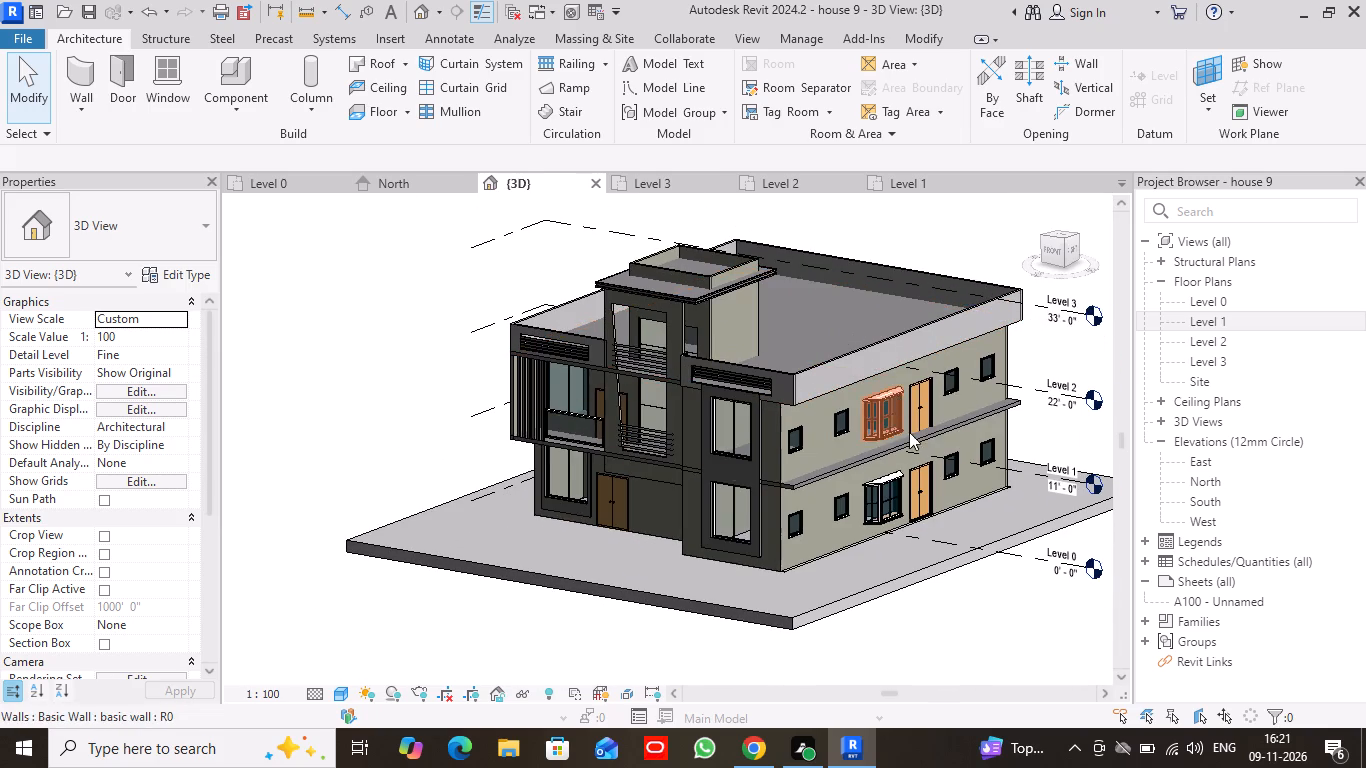
scroll(909, 432, up, 11)
scroll(780, 348, down, 6)
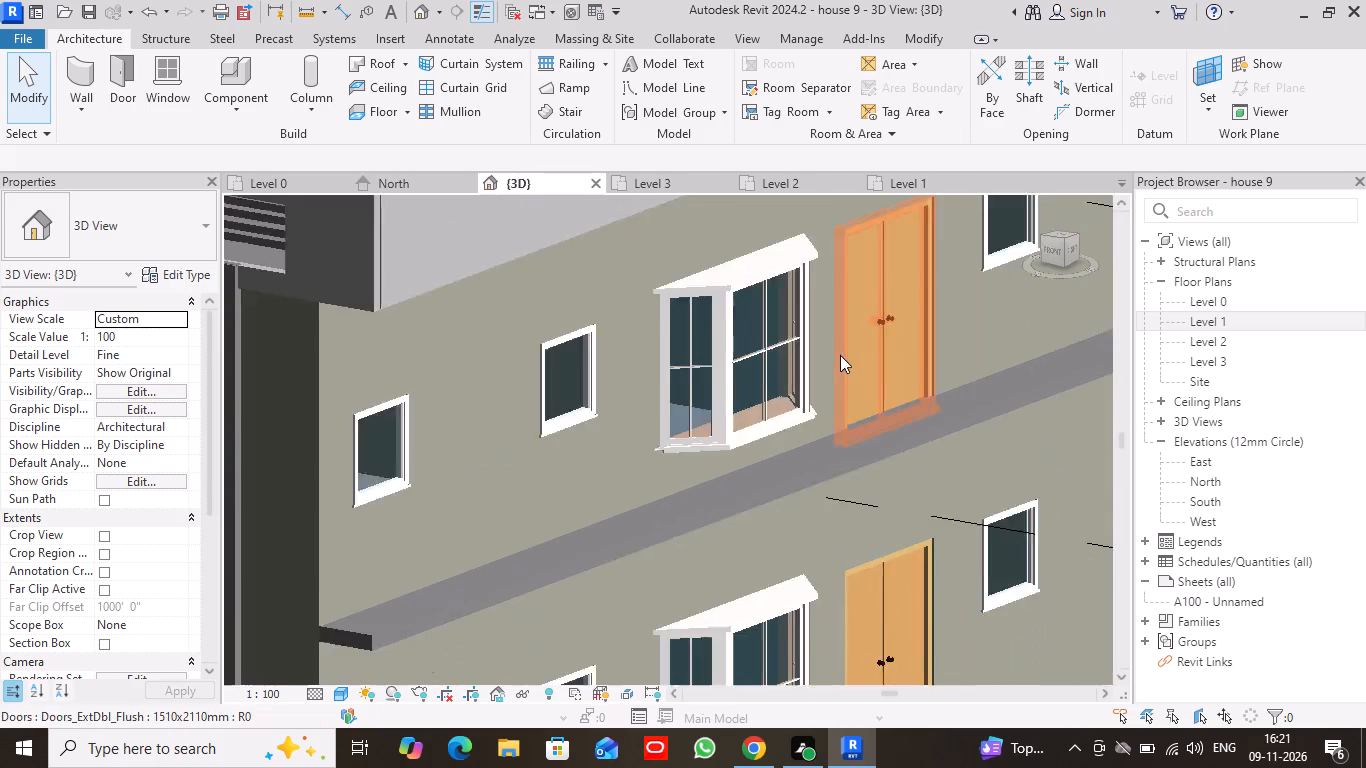
scroll(840, 355, down, 7)
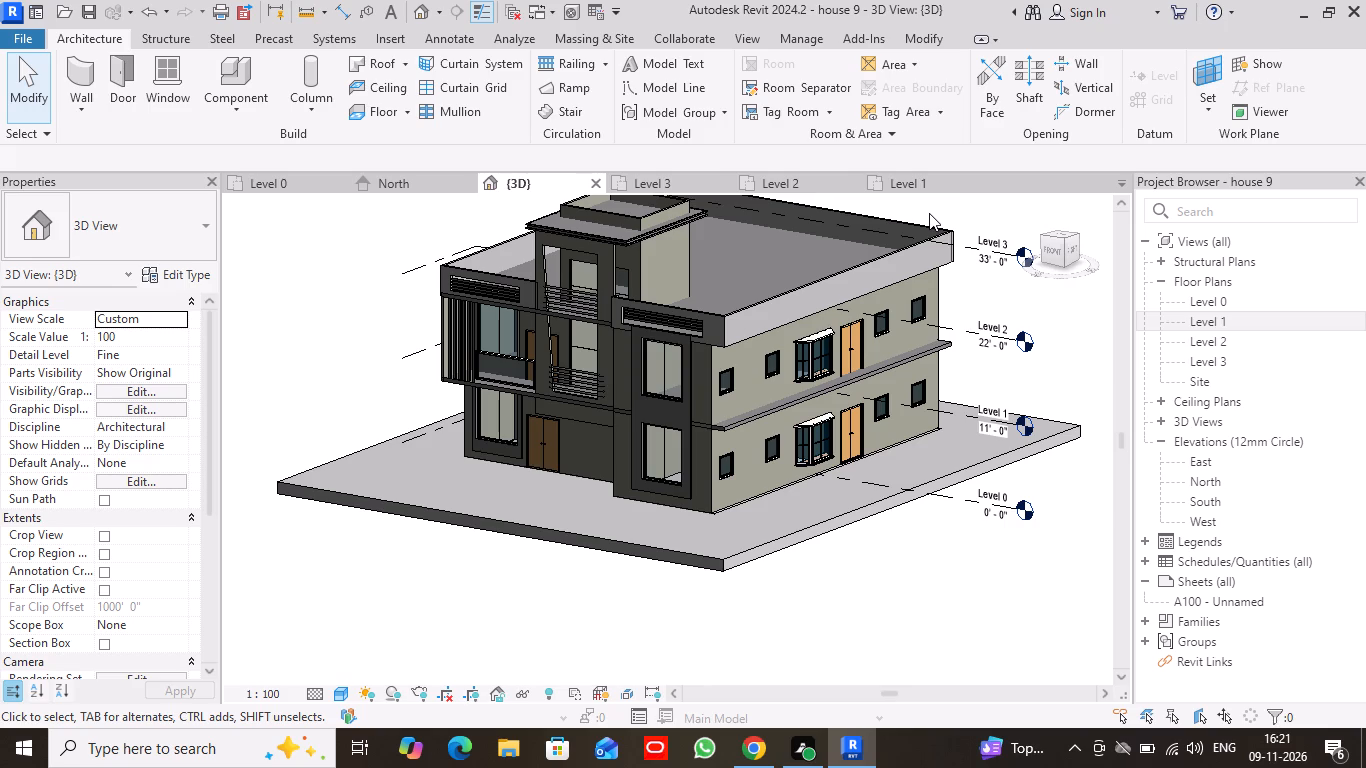
scroll(610, 489, up, 5)
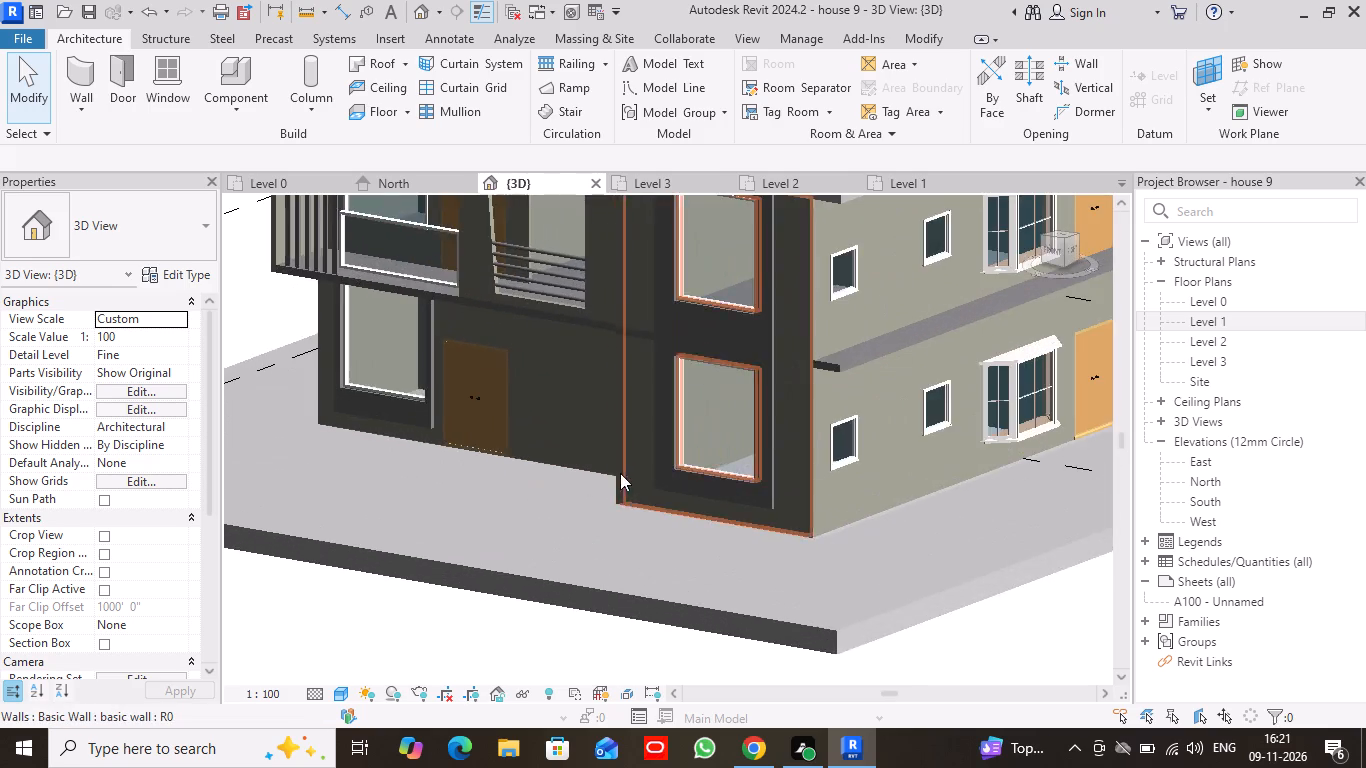
middle_drag(533, 344, 529, 546)
scroll(765, 485, up, 3)
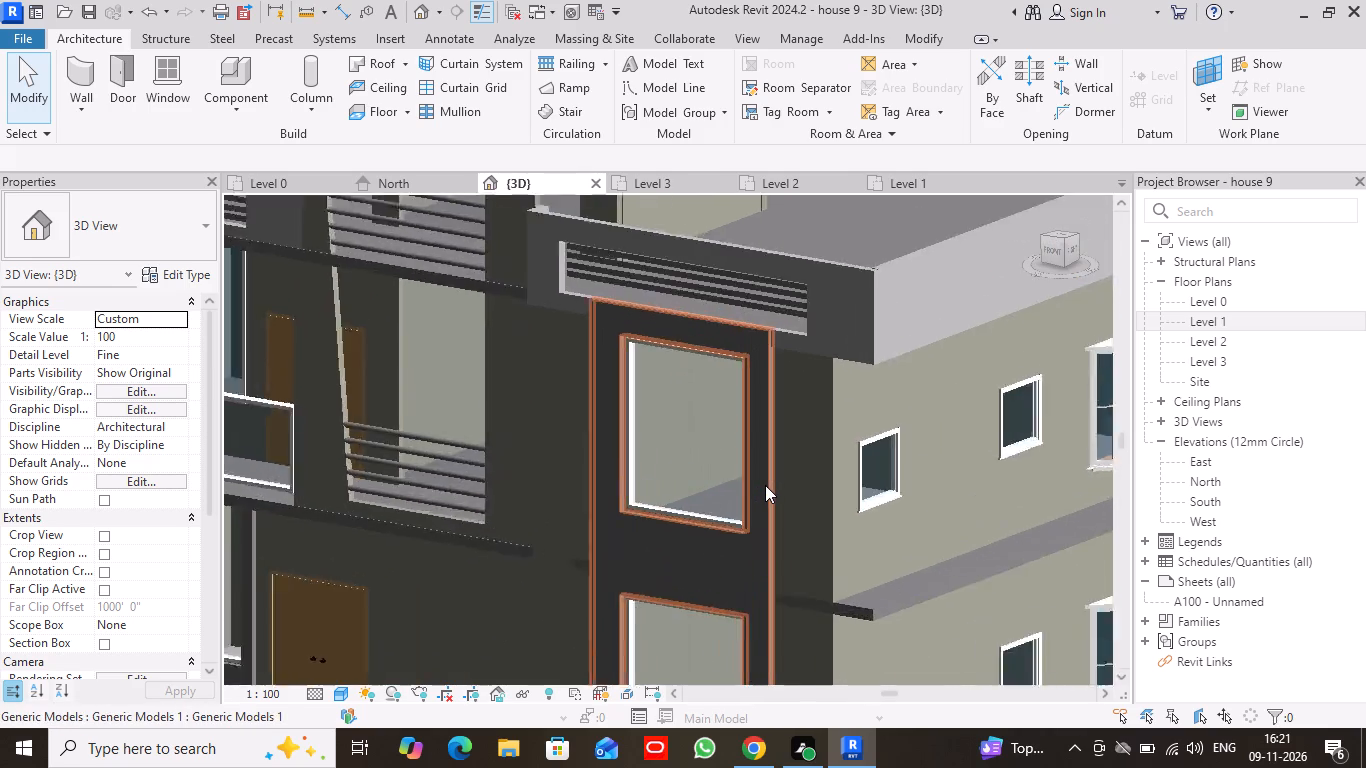
scroll(765, 485, up, 2)
scroll(765, 485, down, 6)
scroll(559, 433, up, 7)
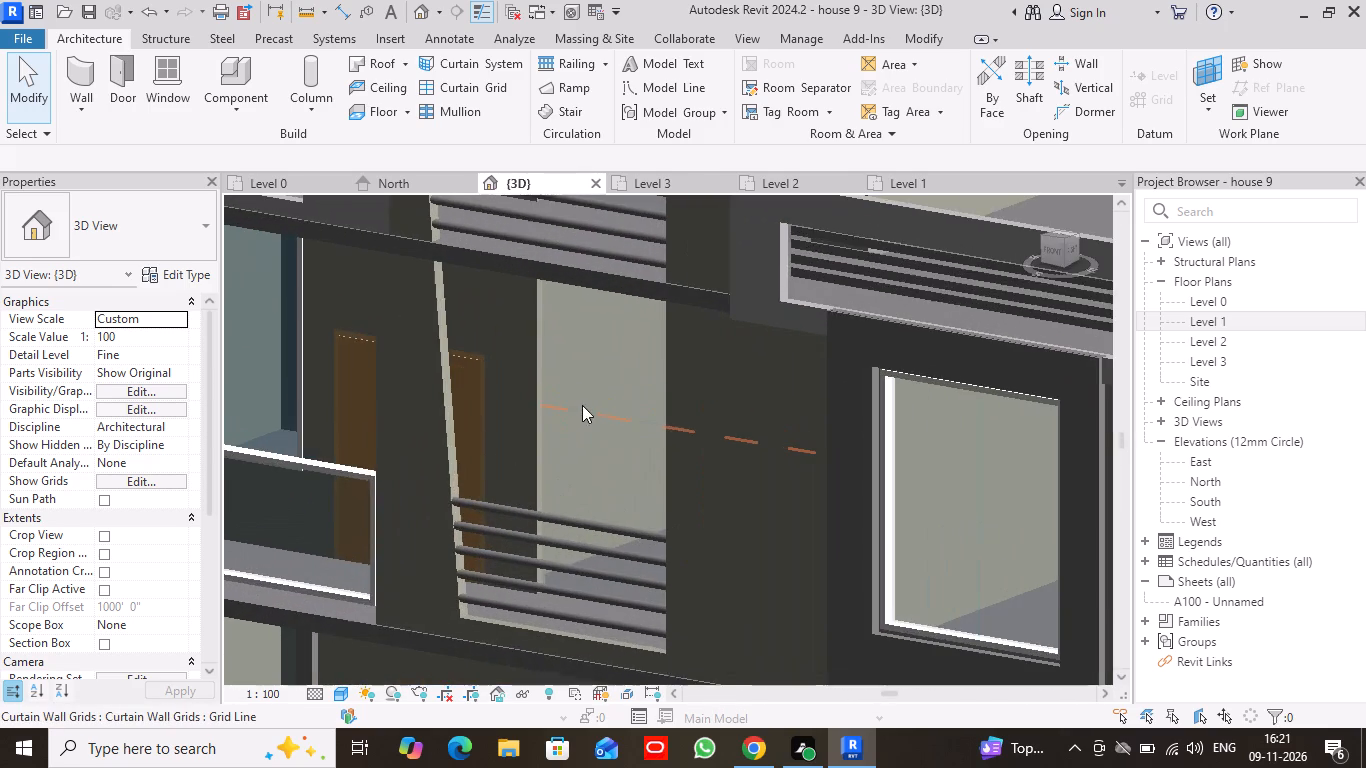
middle_drag(572, 407, 591, 516)
scroll(596, 515, down, 2)
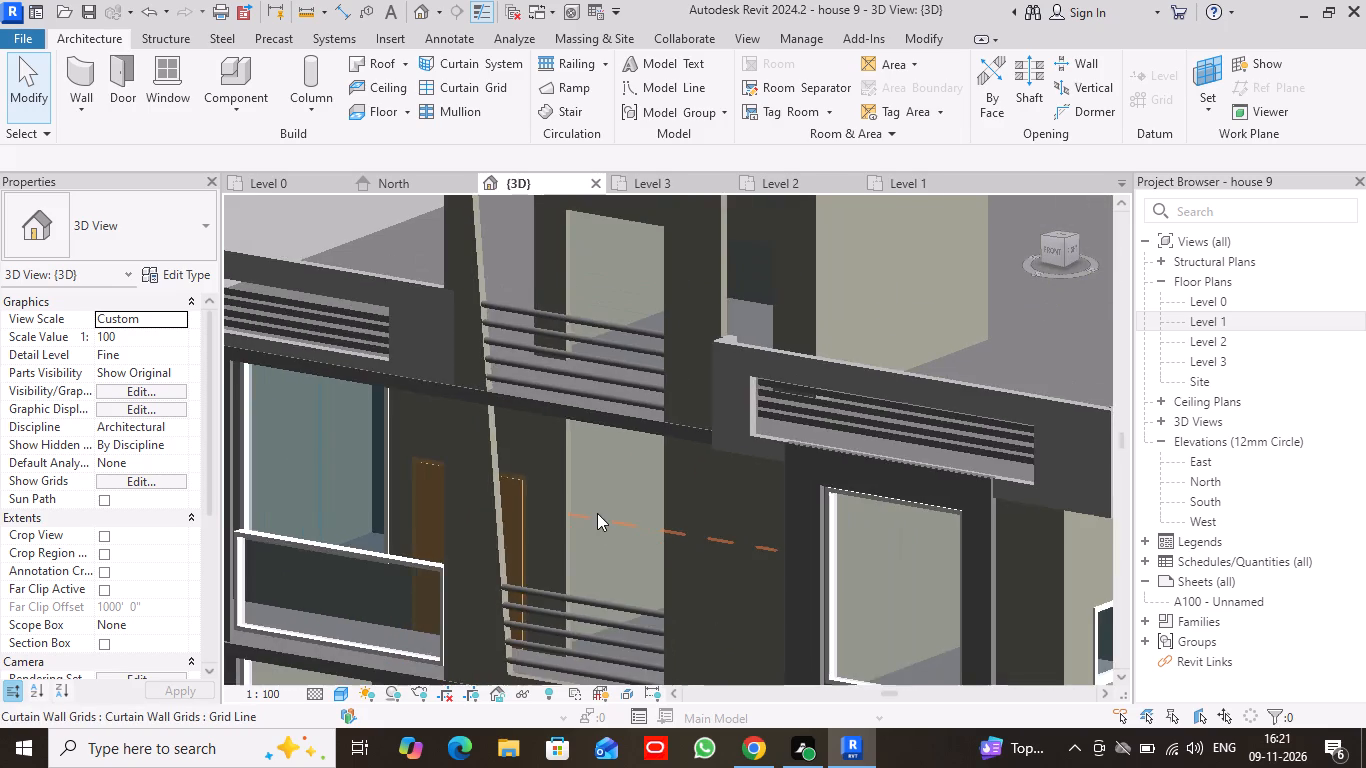
scroll(612, 425, down, 1)
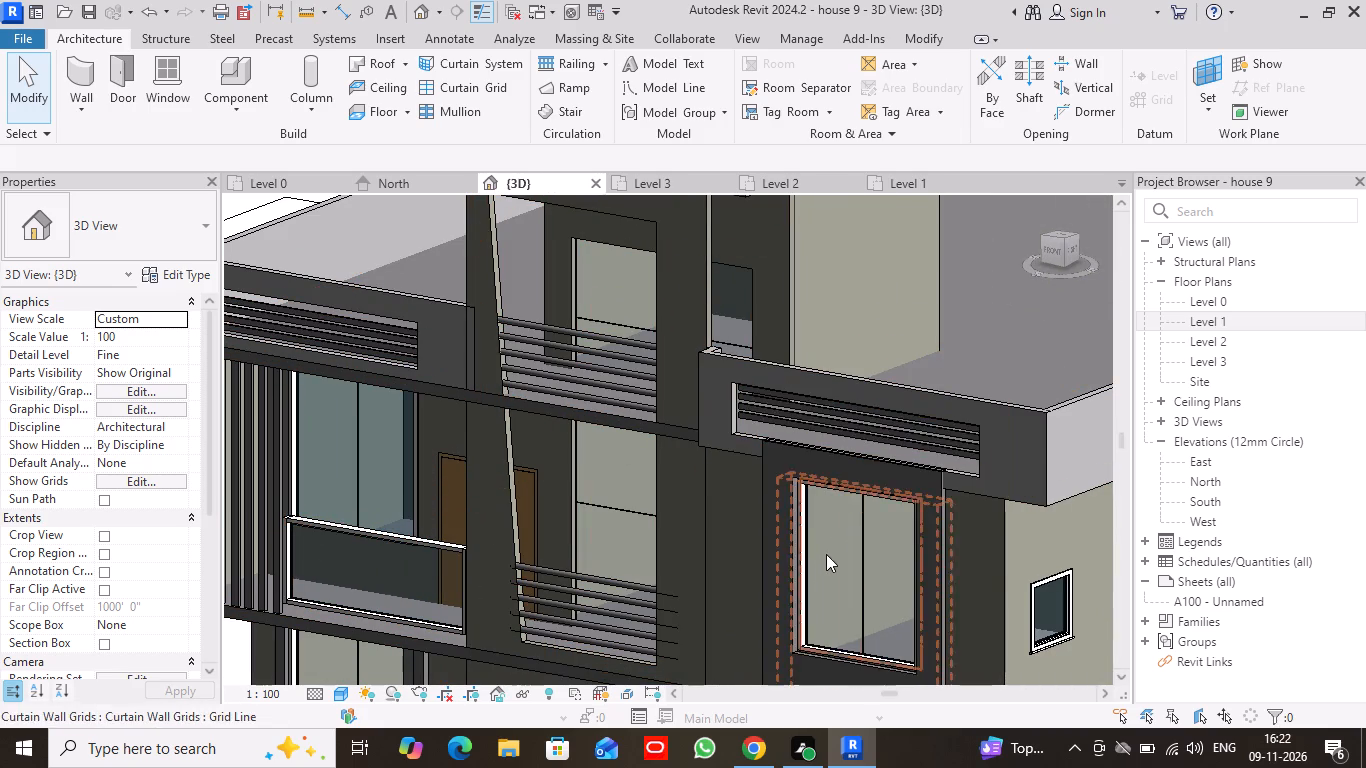
scroll(816, 564, down, 7)
middle_drag(758, 611, 773, 399)
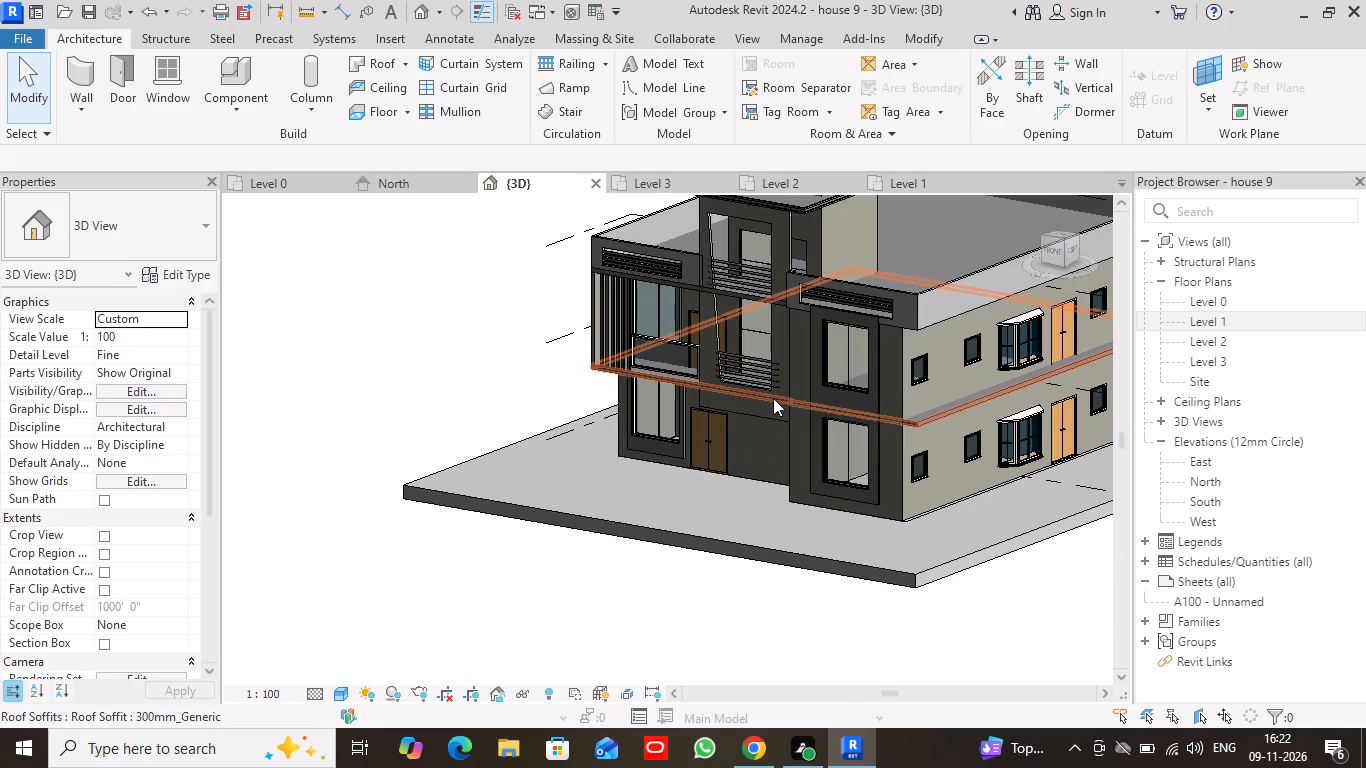
scroll(1053, 474, up, 8)
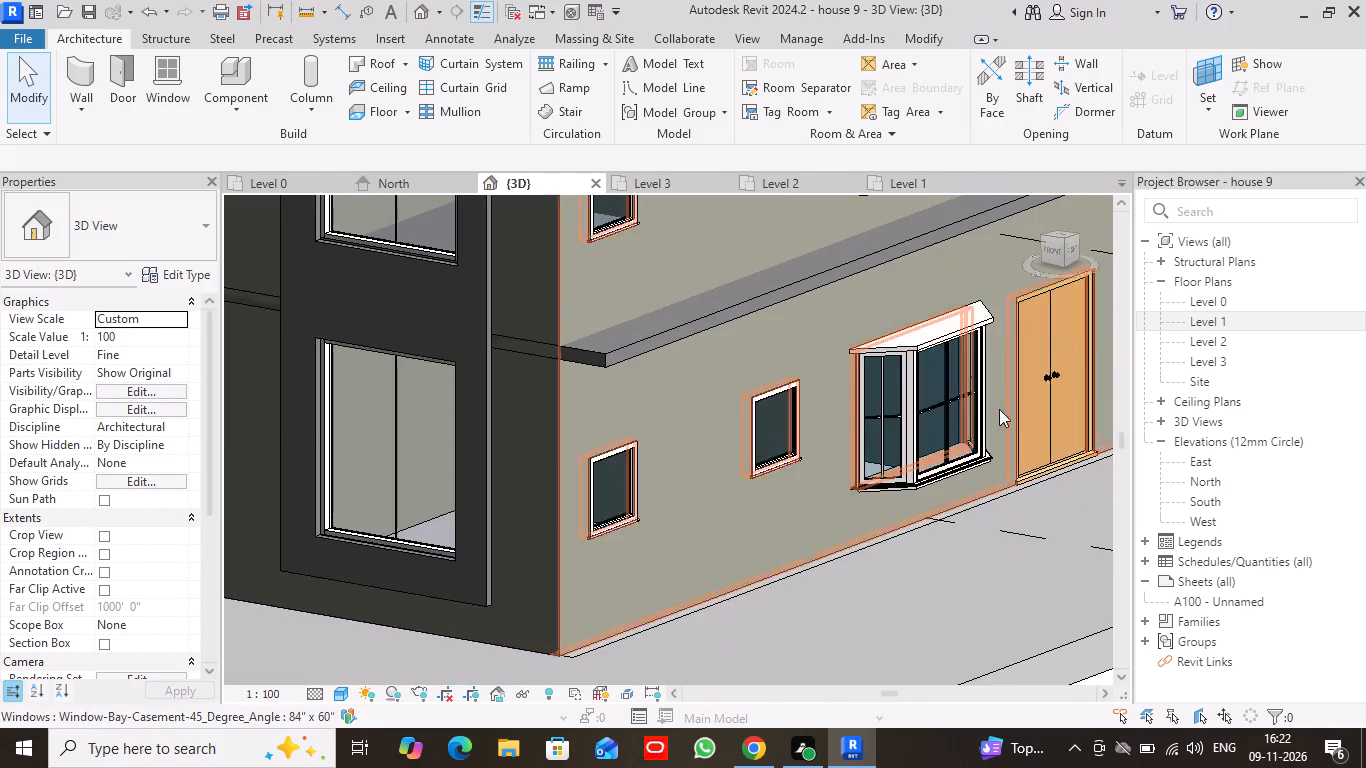
scroll(1018, 397, up, 1)
middle_drag(1052, 389, 1043, 440)
scroll(1053, 405, down, 5)
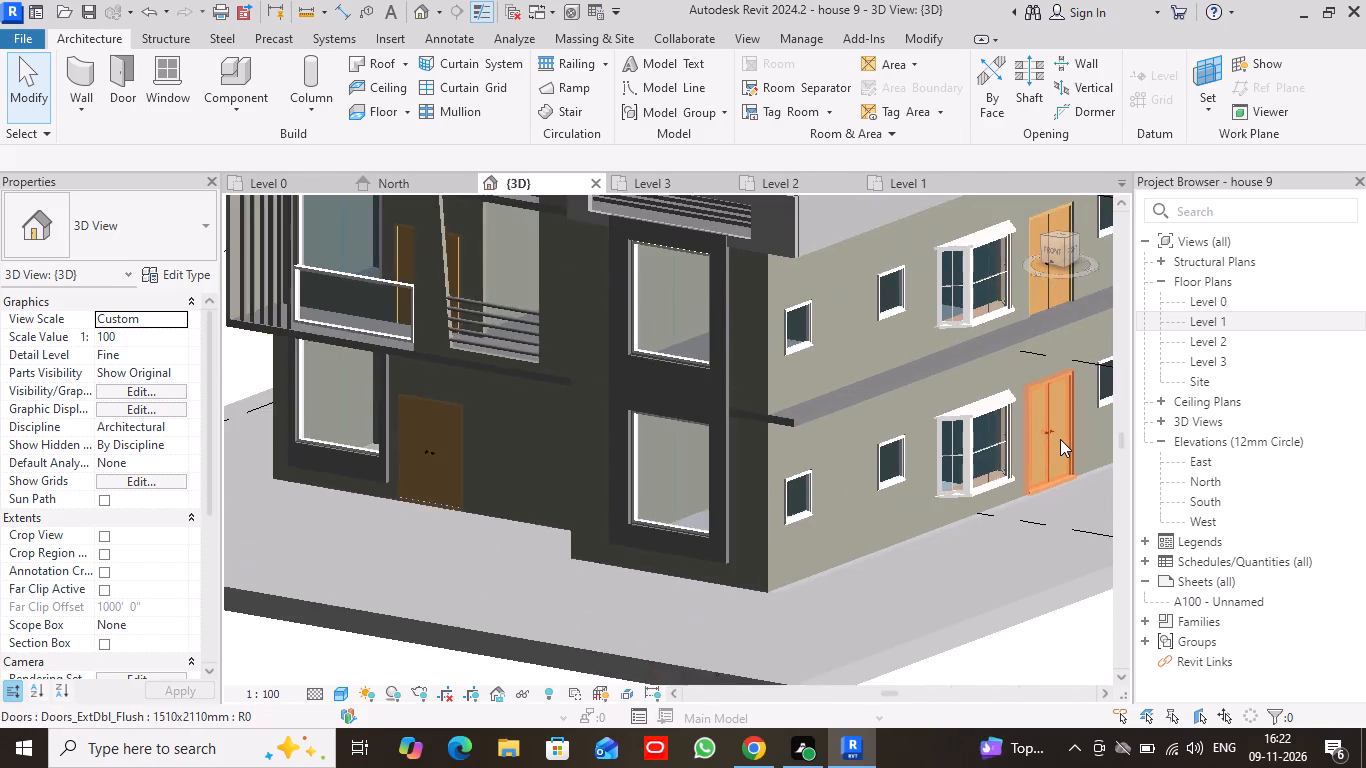
scroll(1060, 439, down, 2)
scroll(789, 459, down, 3)
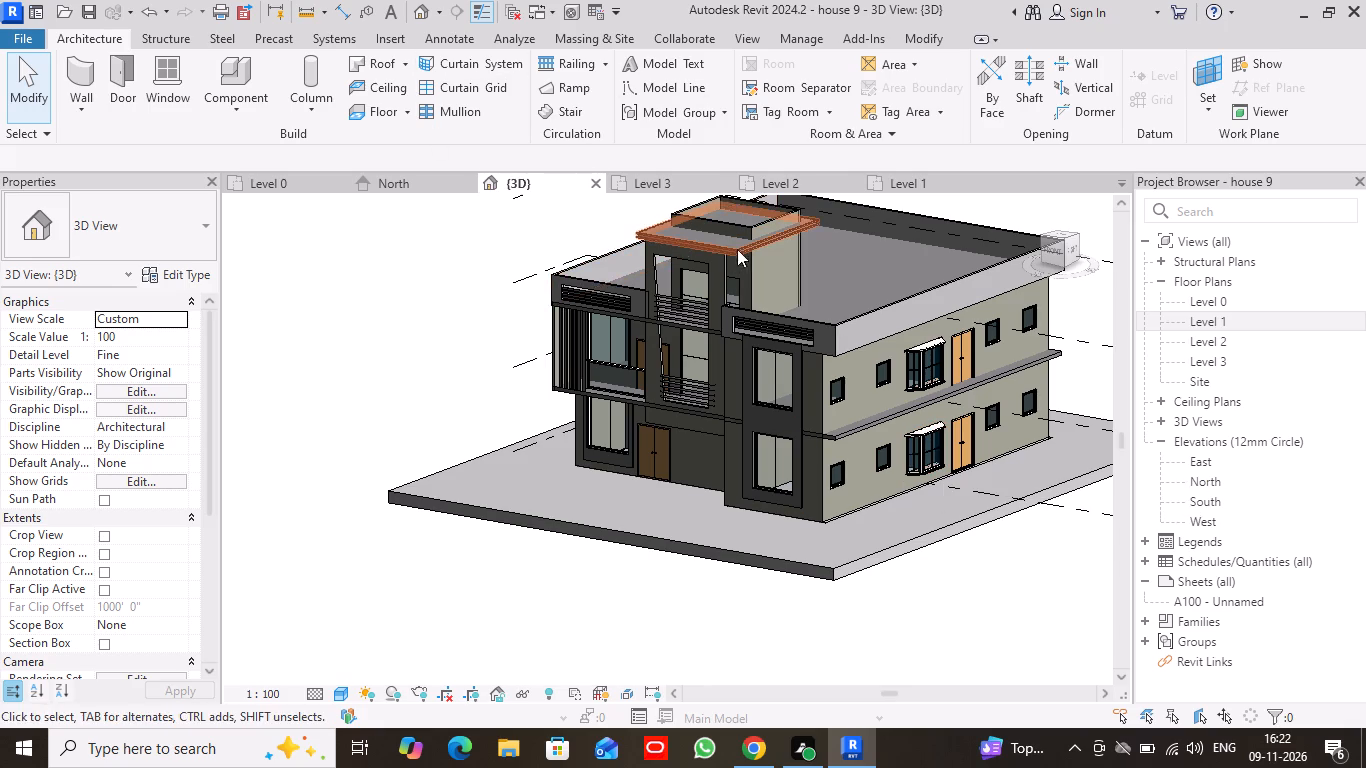
scroll(746, 241, up, 11)
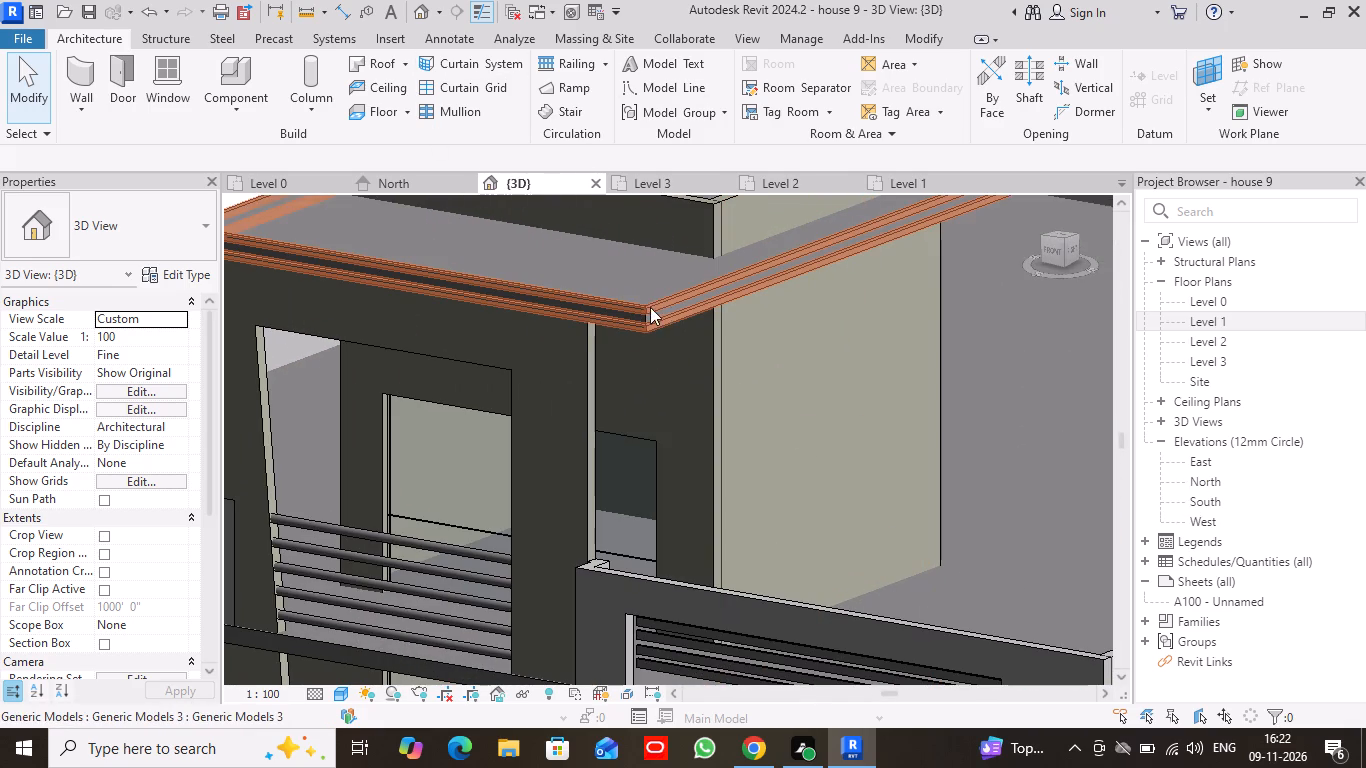
scroll(739, 233, down, 2)
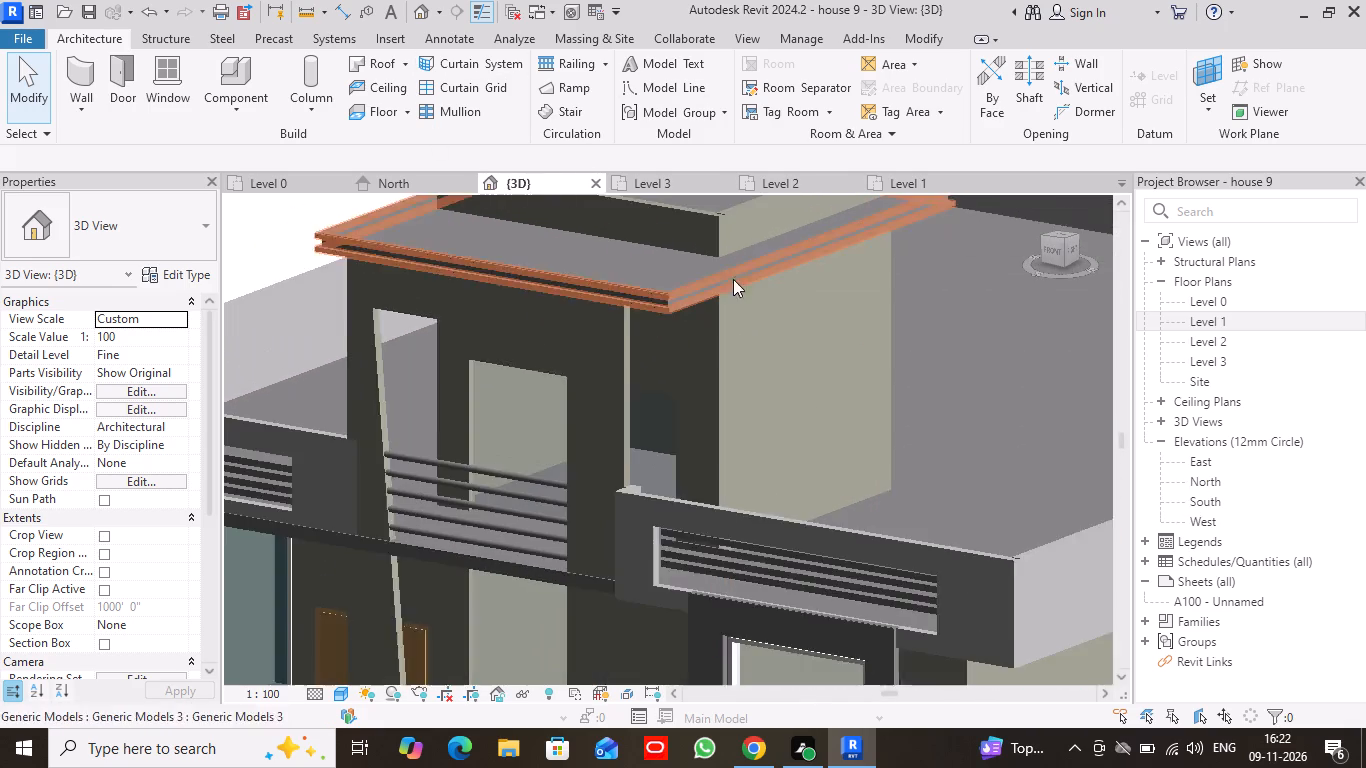
scroll(733, 279, down, 1)
Examine the front facade straight on and from the corner, including the Level 1 balcony, railings and vertical fins.
click(1057, 249)
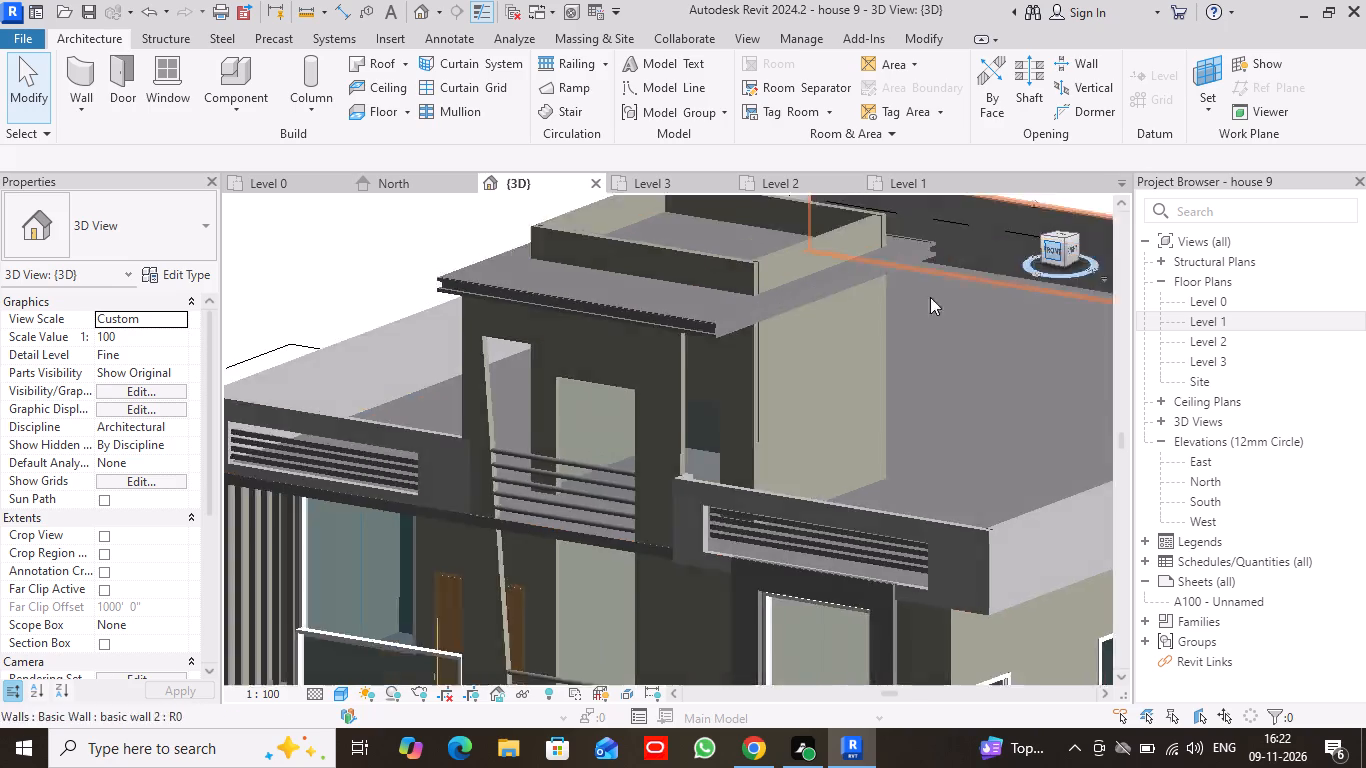
scroll(726, 489, up, 6)
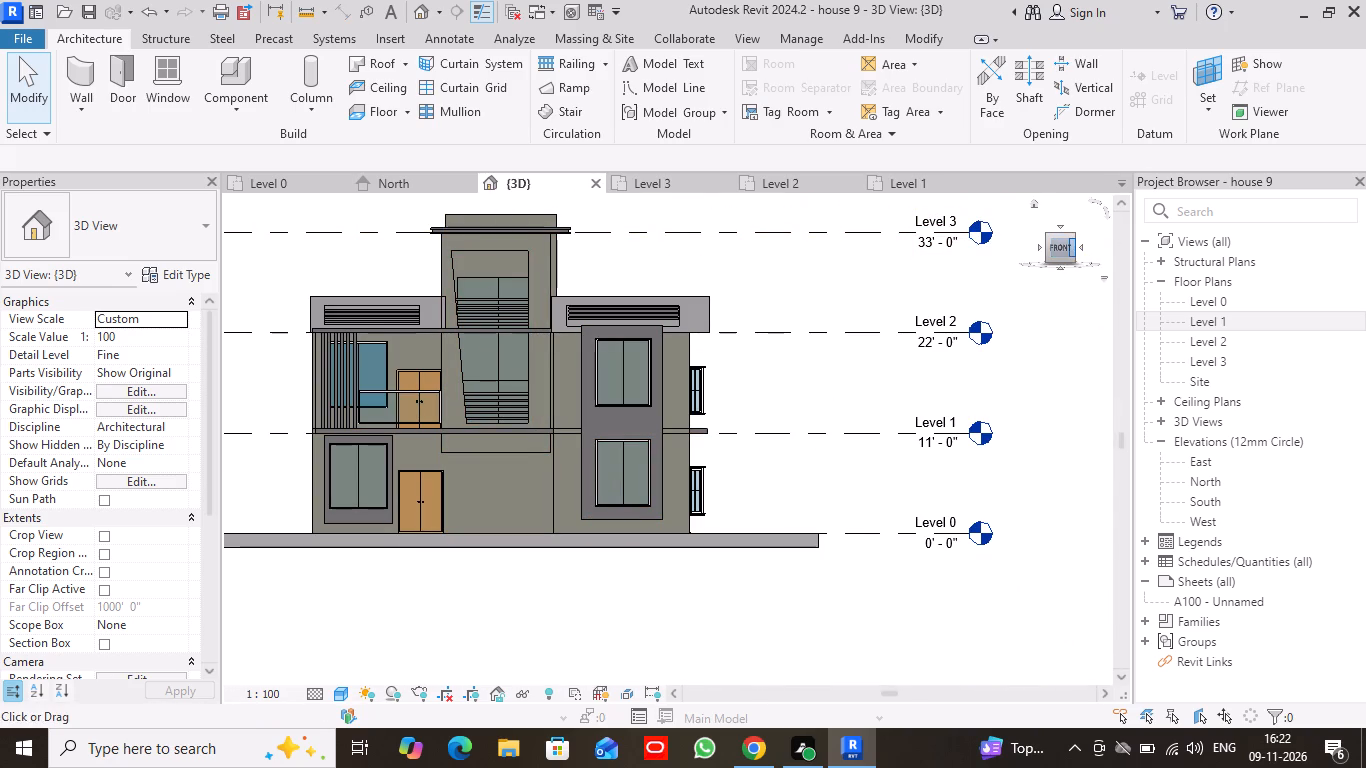
drag(1073, 243, 976, 261)
scroll(342, 299, up, 7)
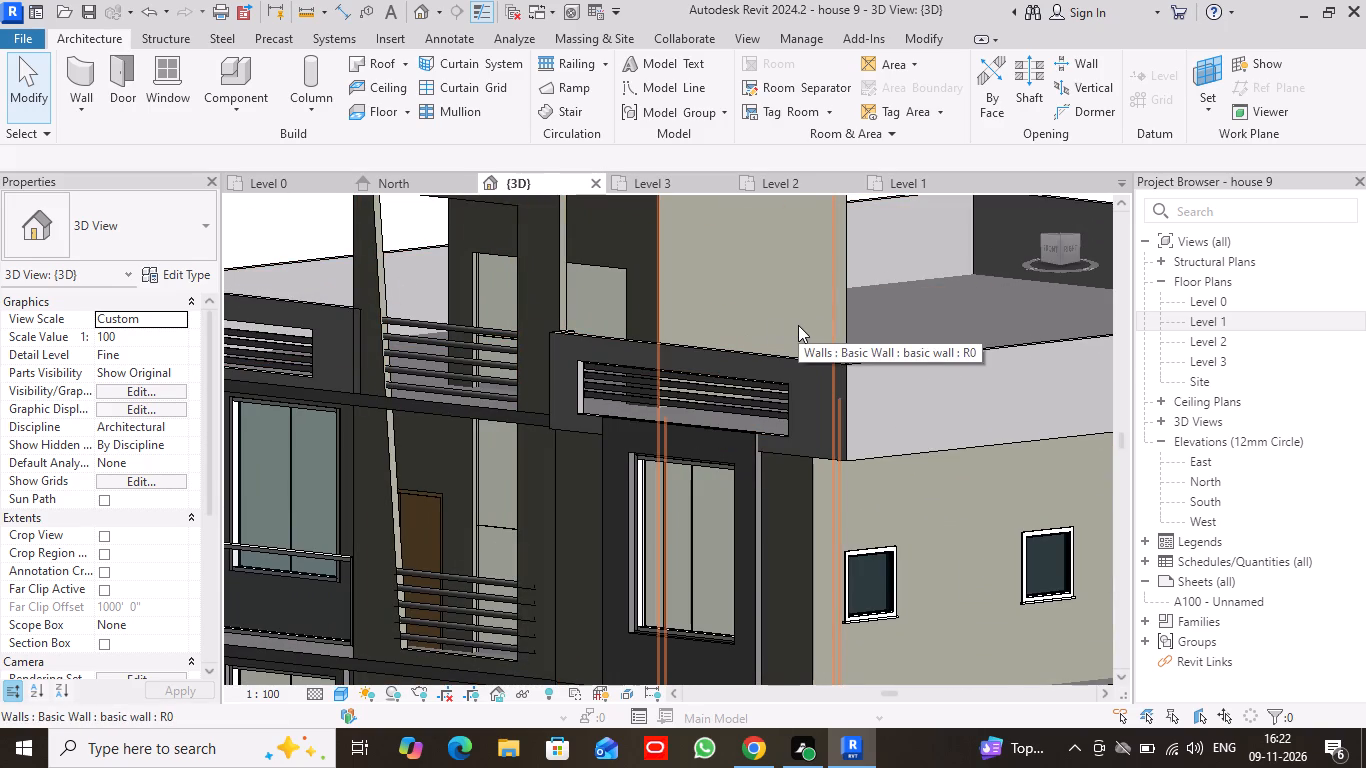
scroll(798, 325, down, 2)
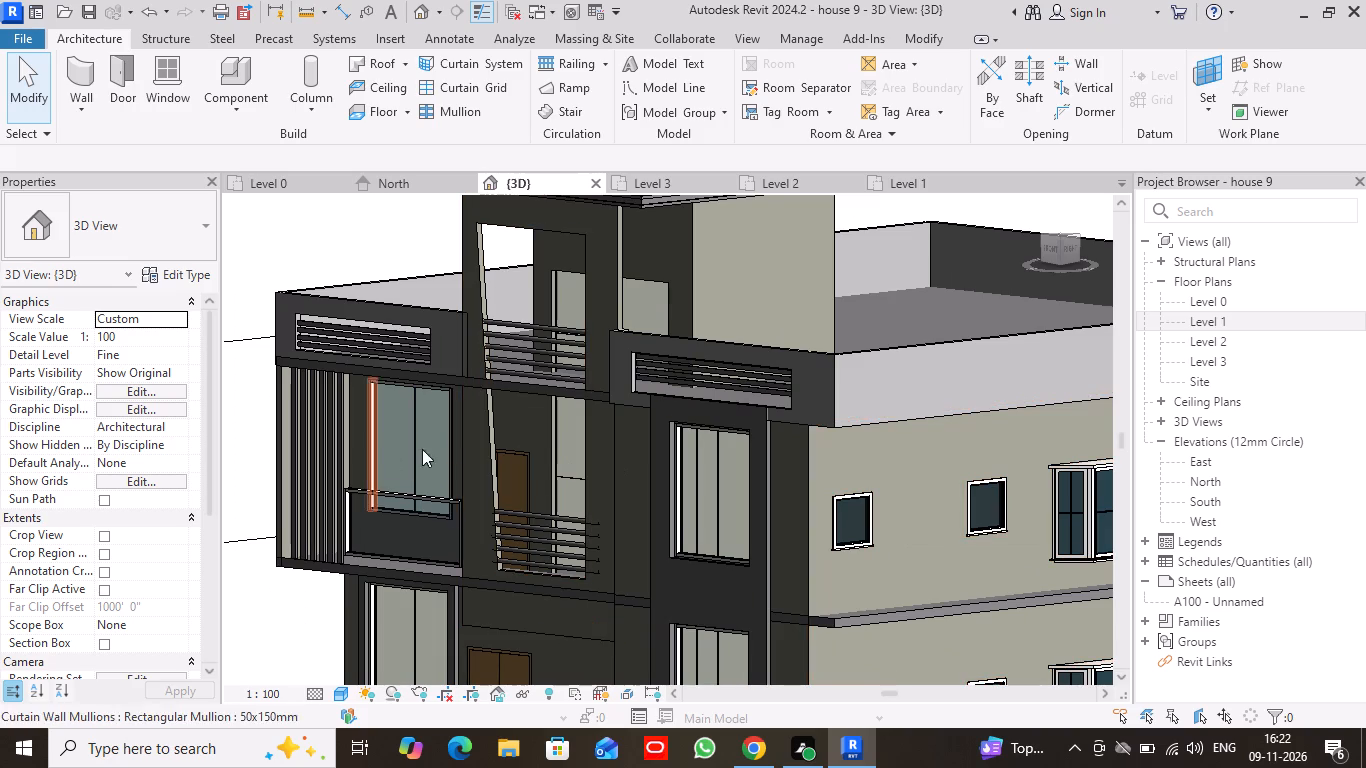
scroll(399, 619, up, 5)
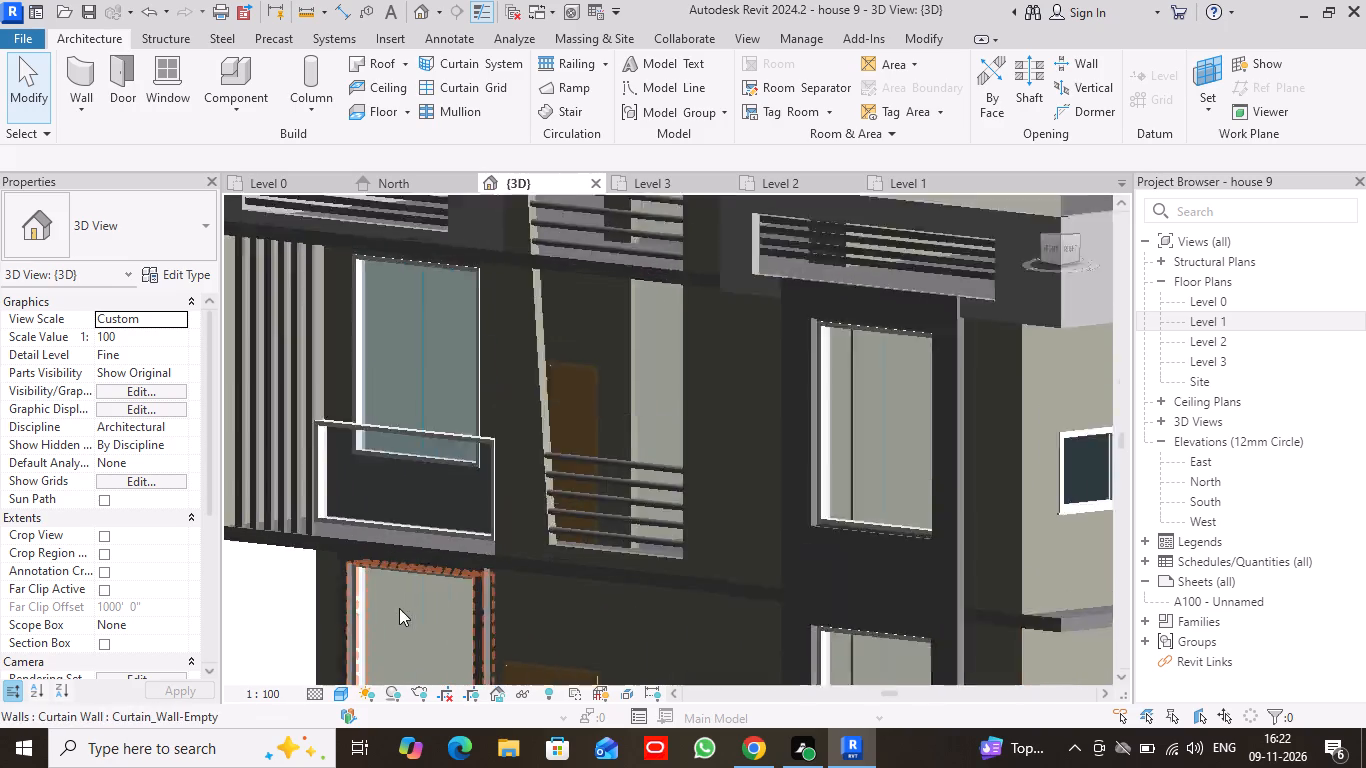
scroll(625, 595, down, 2)
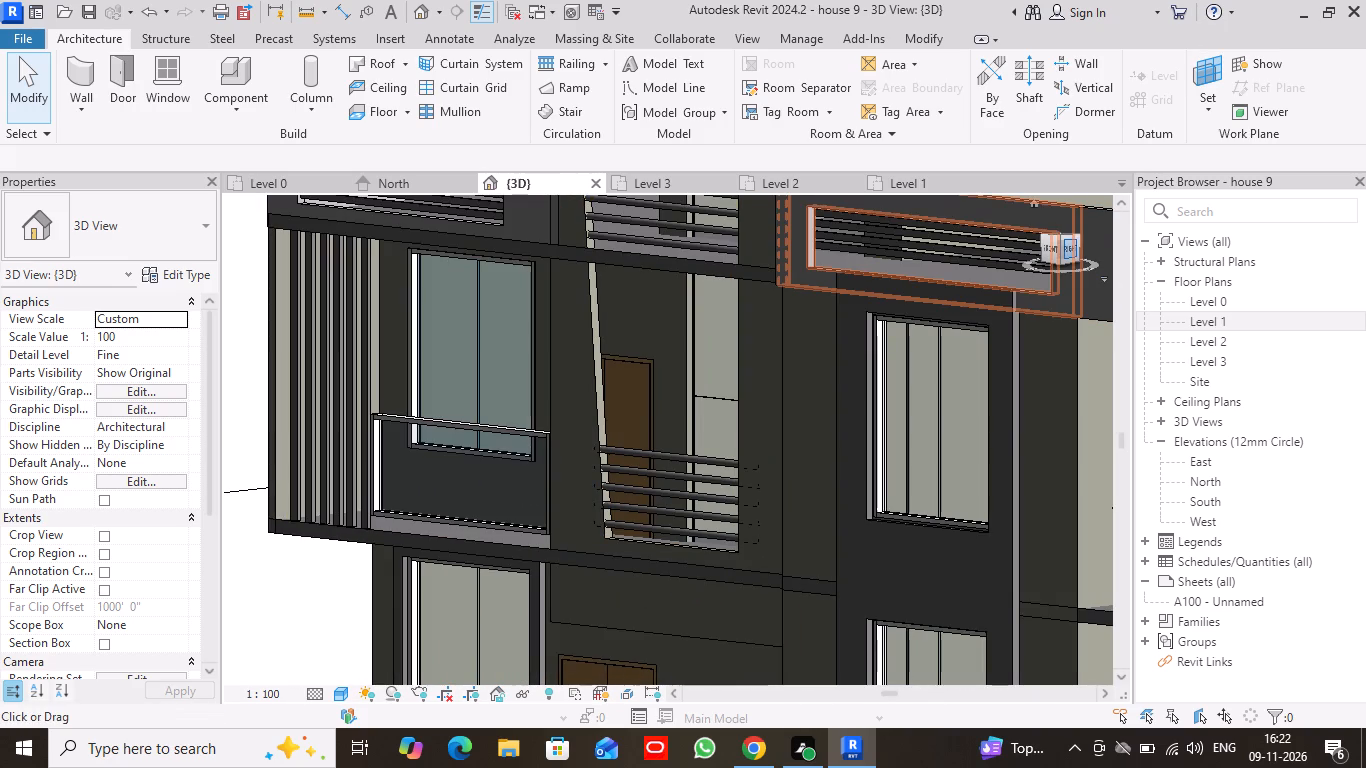
drag(1062, 244, 1014, 248)
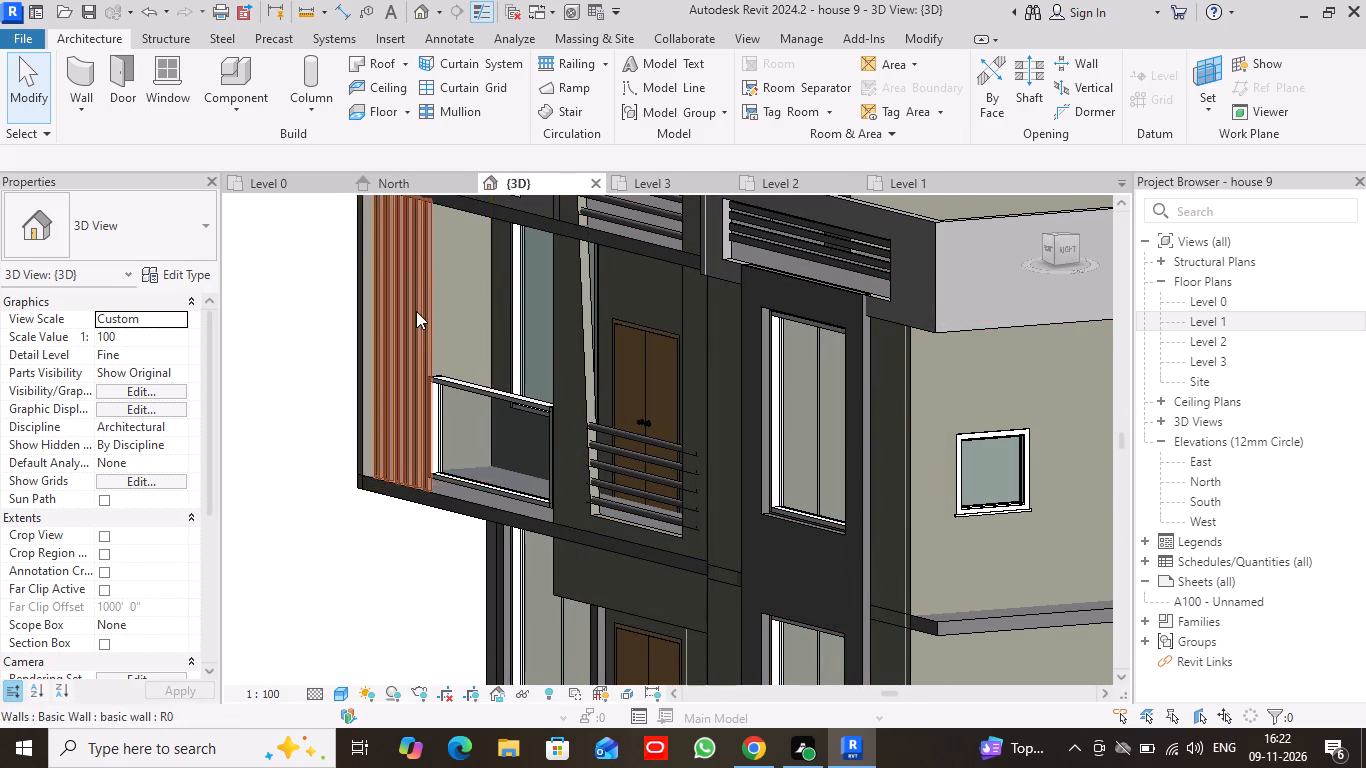
scroll(416, 311, up, 11)
middle_drag(619, 387, 1077, 440)
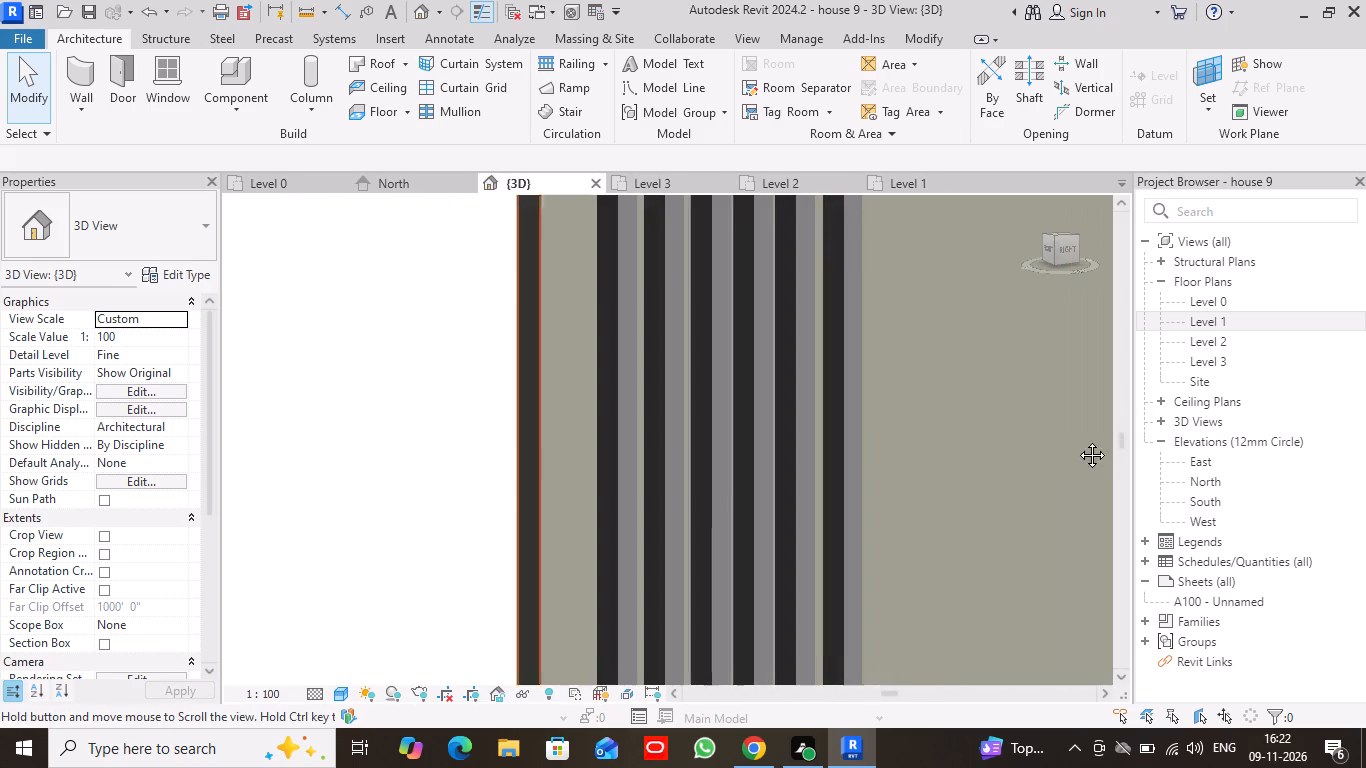
middle_drag(1077, 440, 1114, 440)
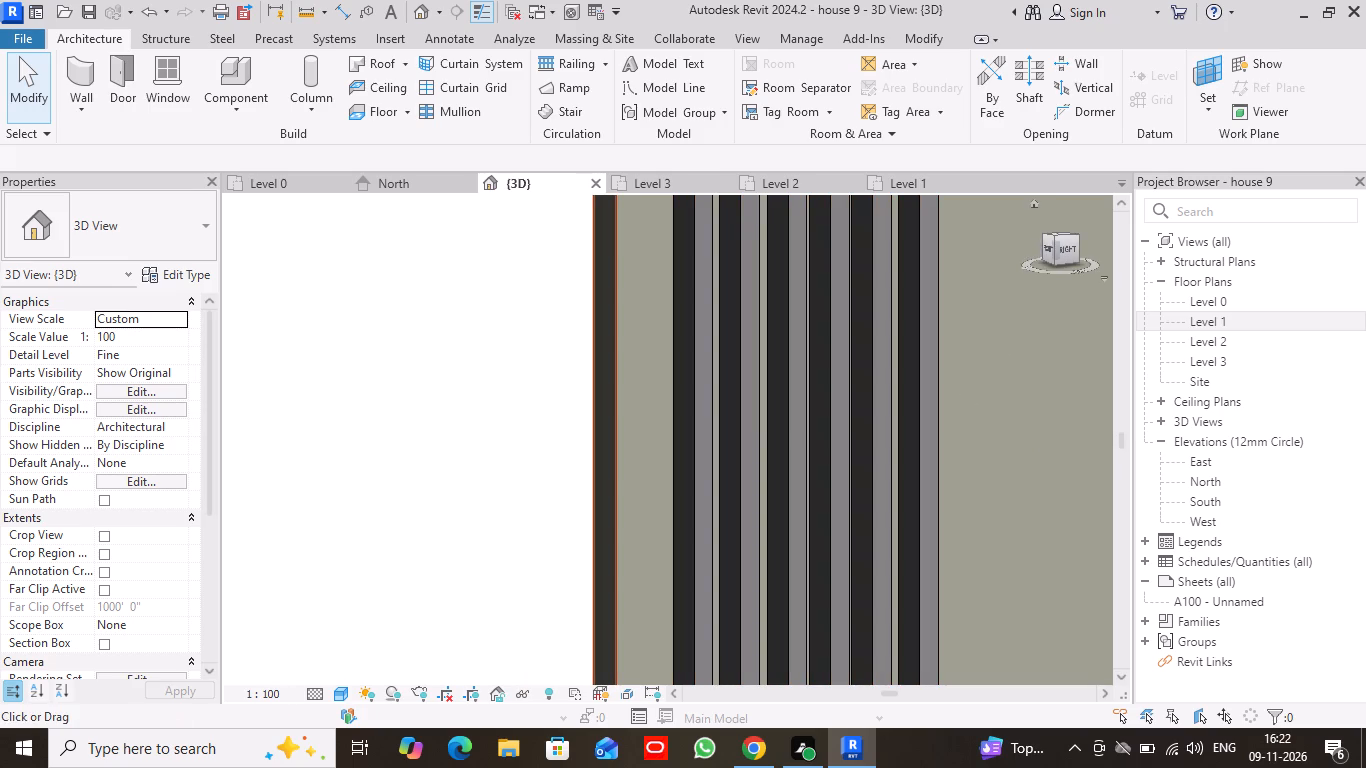
drag(1050, 249, 1098, 254)
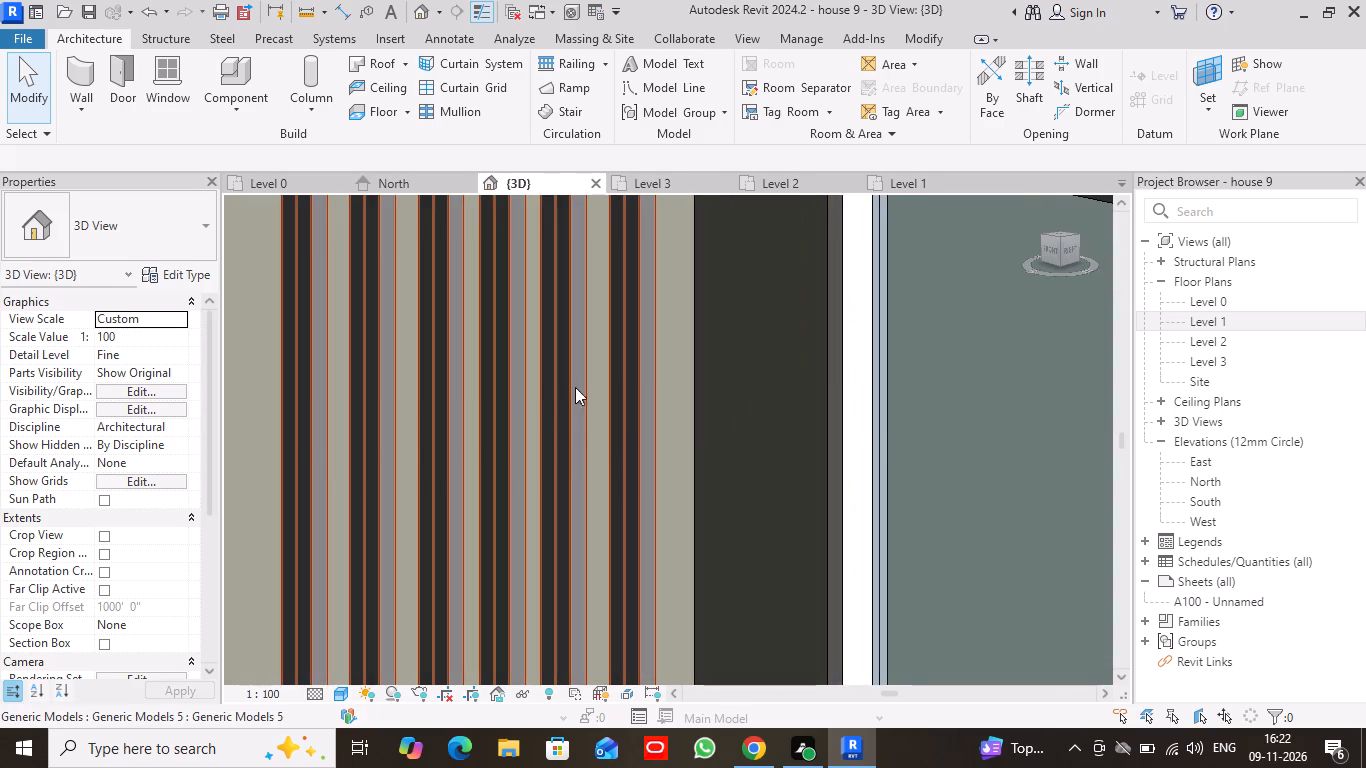
scroll(680, 335, down, 15)
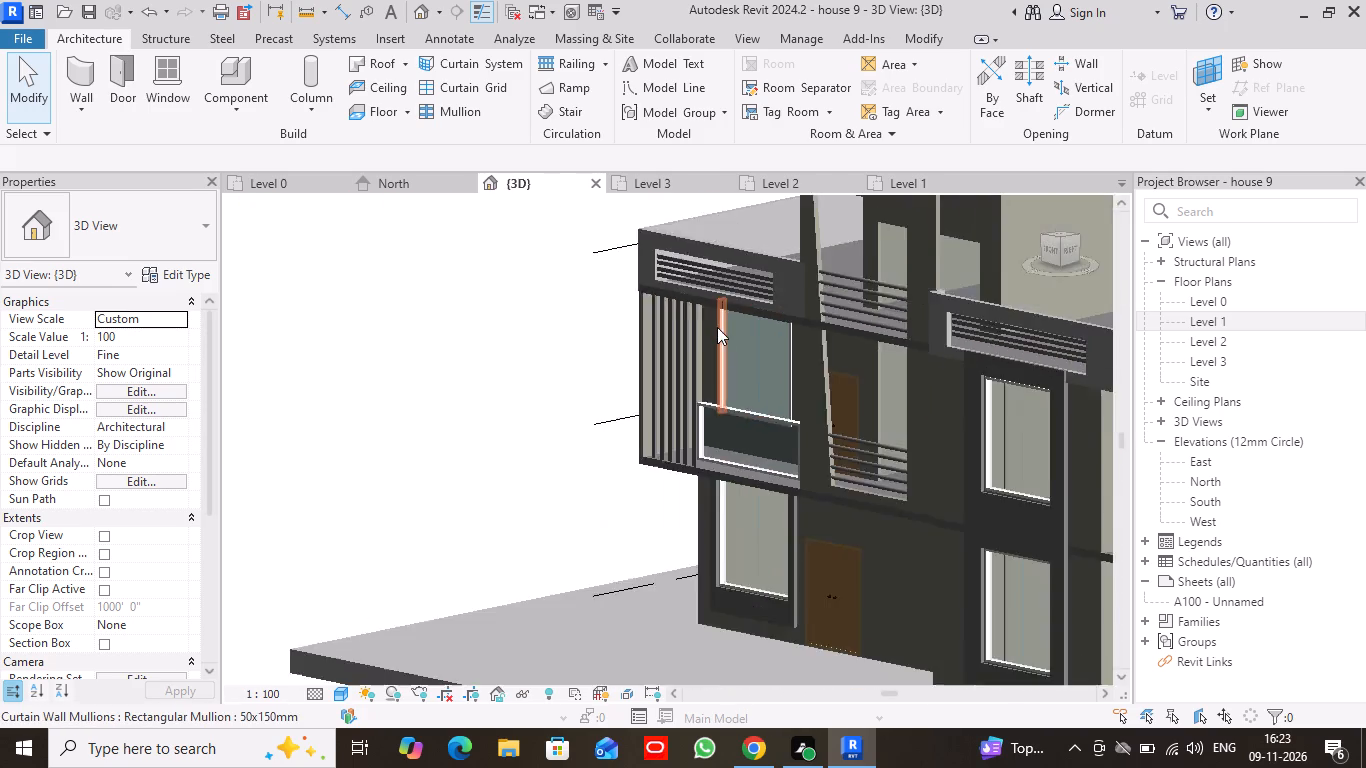
scroll(717, 327, down, 3)
middle_drag(717, 327, 523, 341)
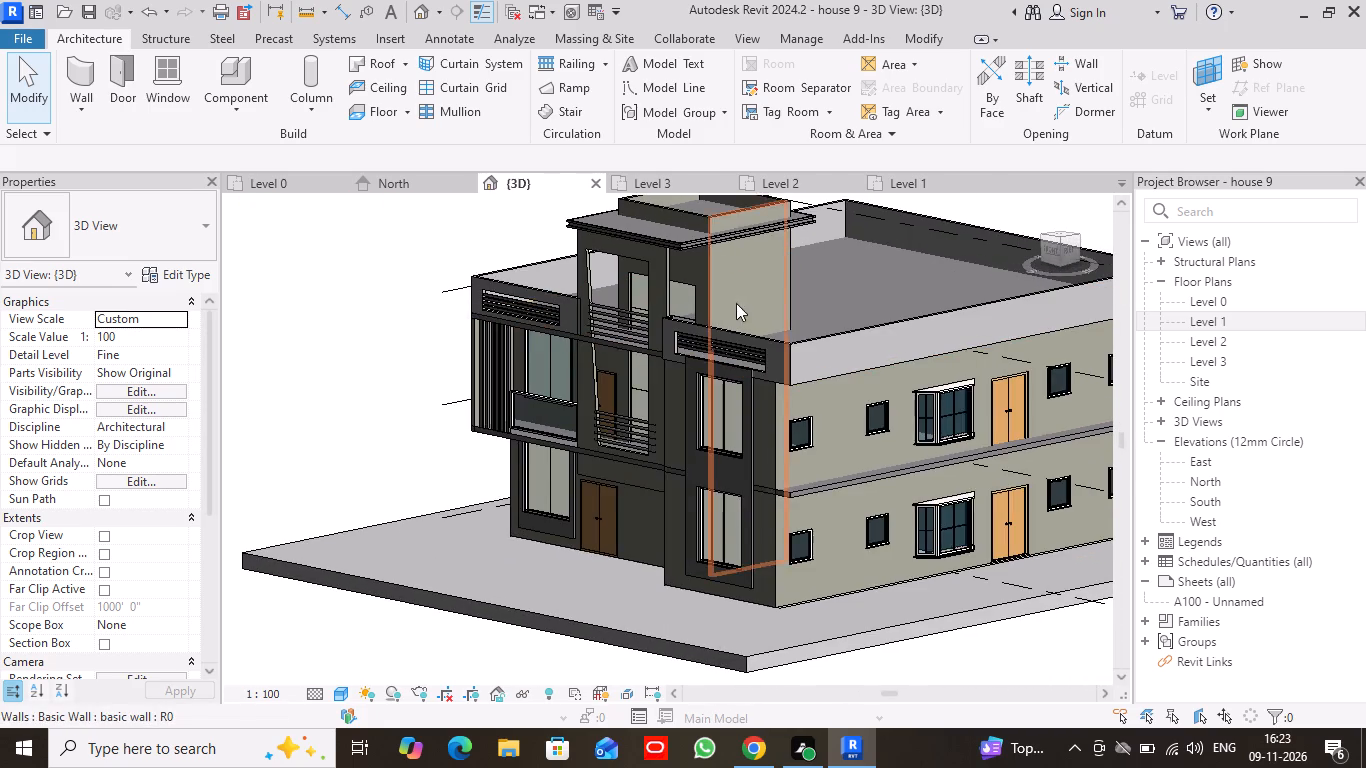
scroll(736, 308, down, 1)
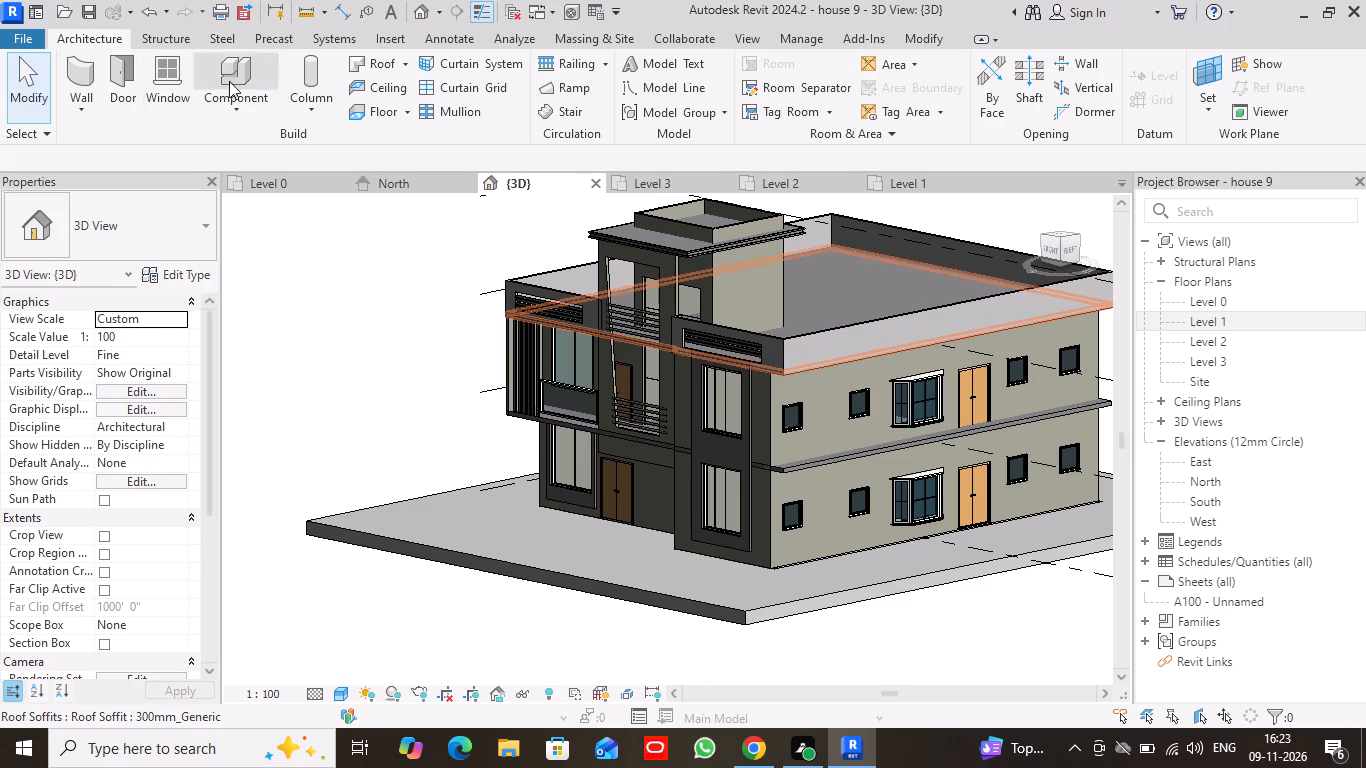
Create an in-place model component in the Generic Models category, accepting the default name.
click(250, 114)
click(276, 182)
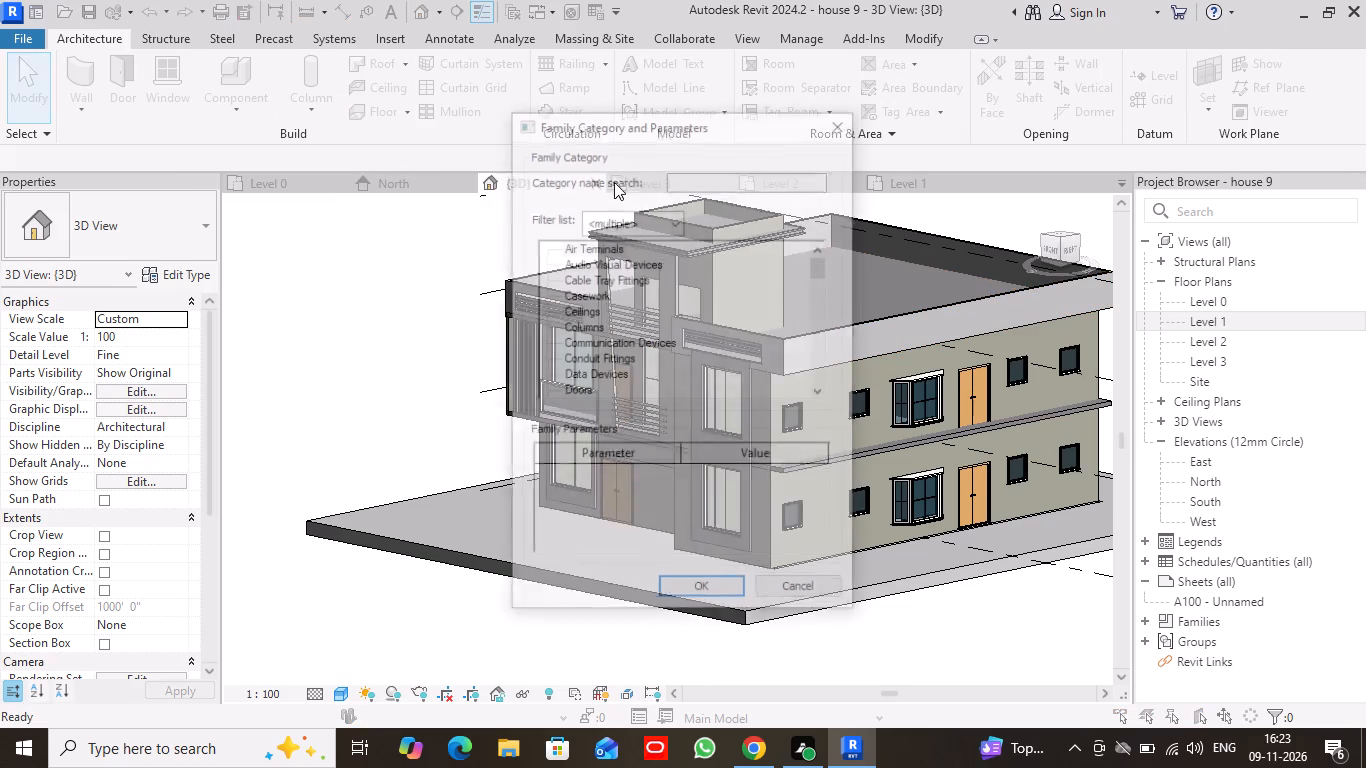
scroll(664, 296, down, 8)
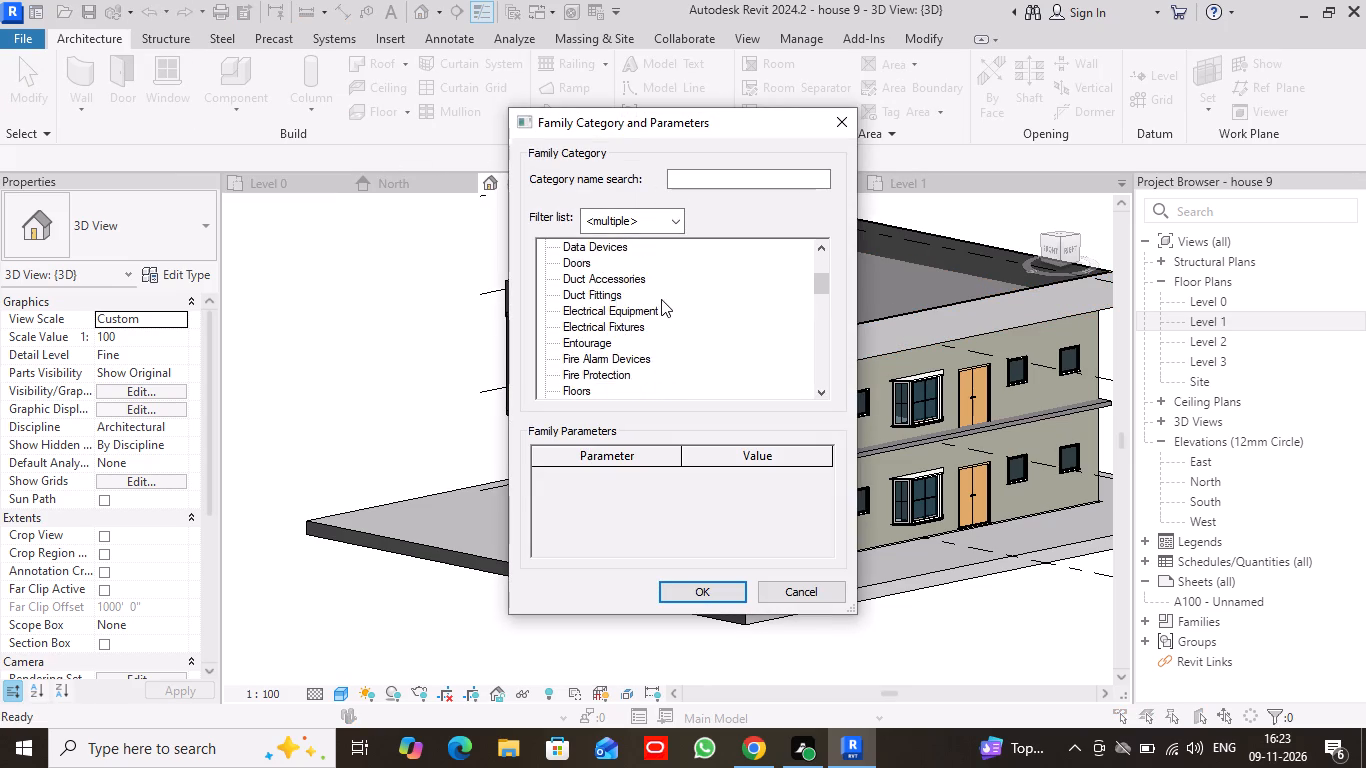
scroll(661, 299, down, 9)
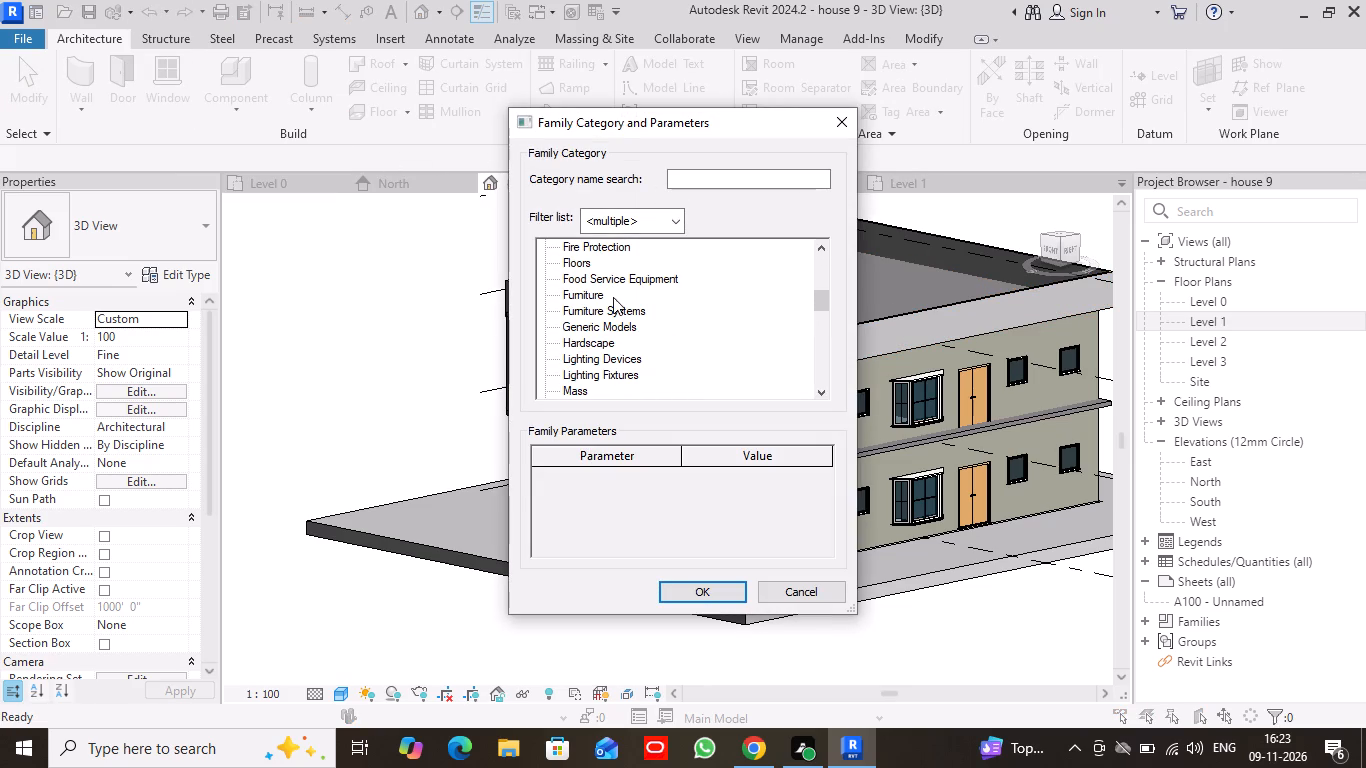
click(610, 311)
click(705, 588)
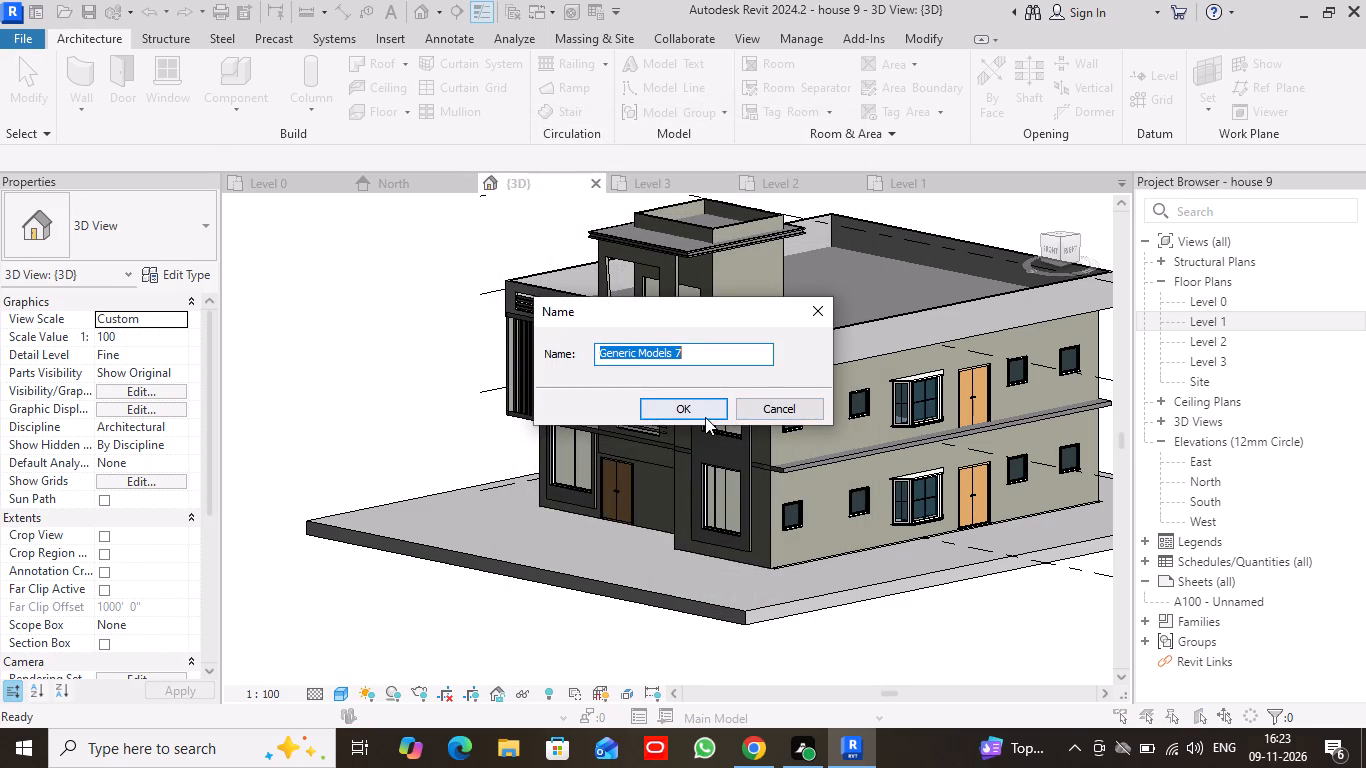
click(695, 407)
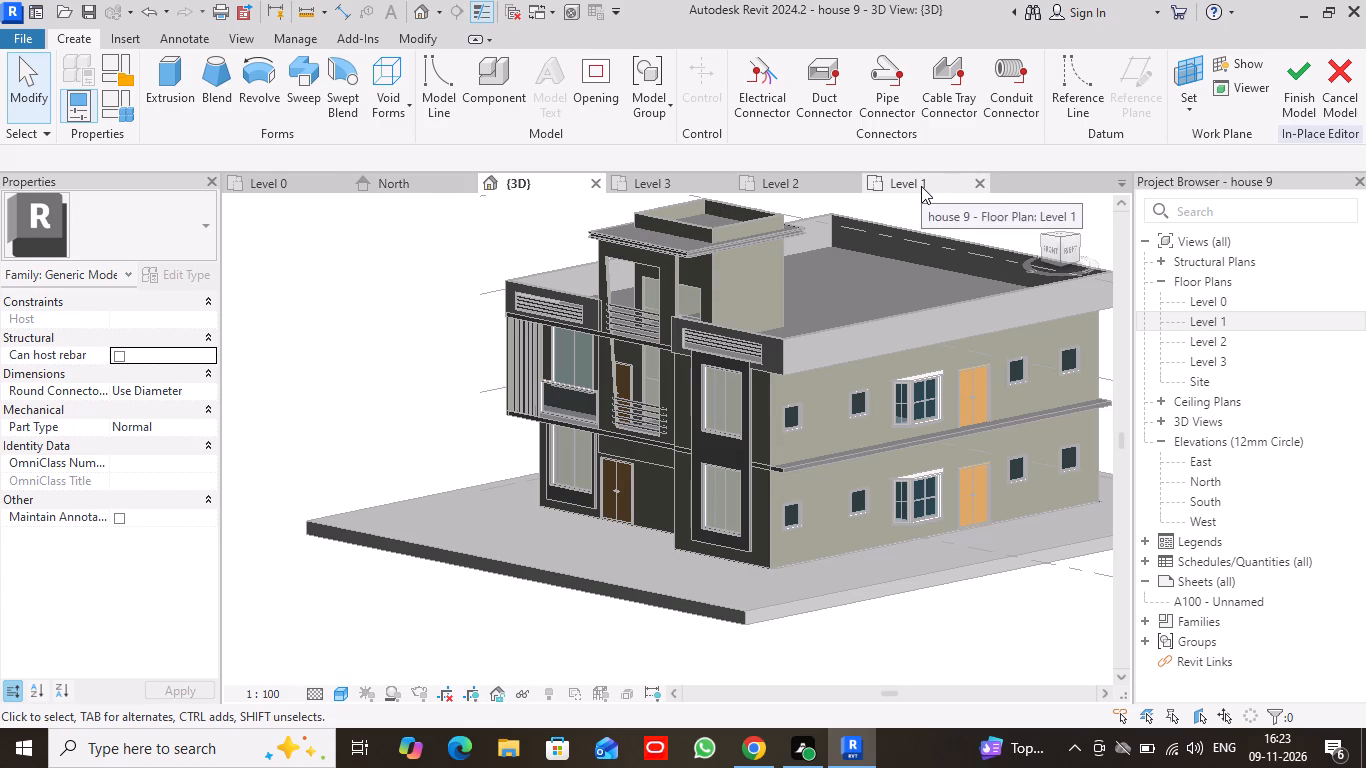
Start a solid extrusion and set its work plane to the face of the side wall containing the bay windows.
click(1070, 250)
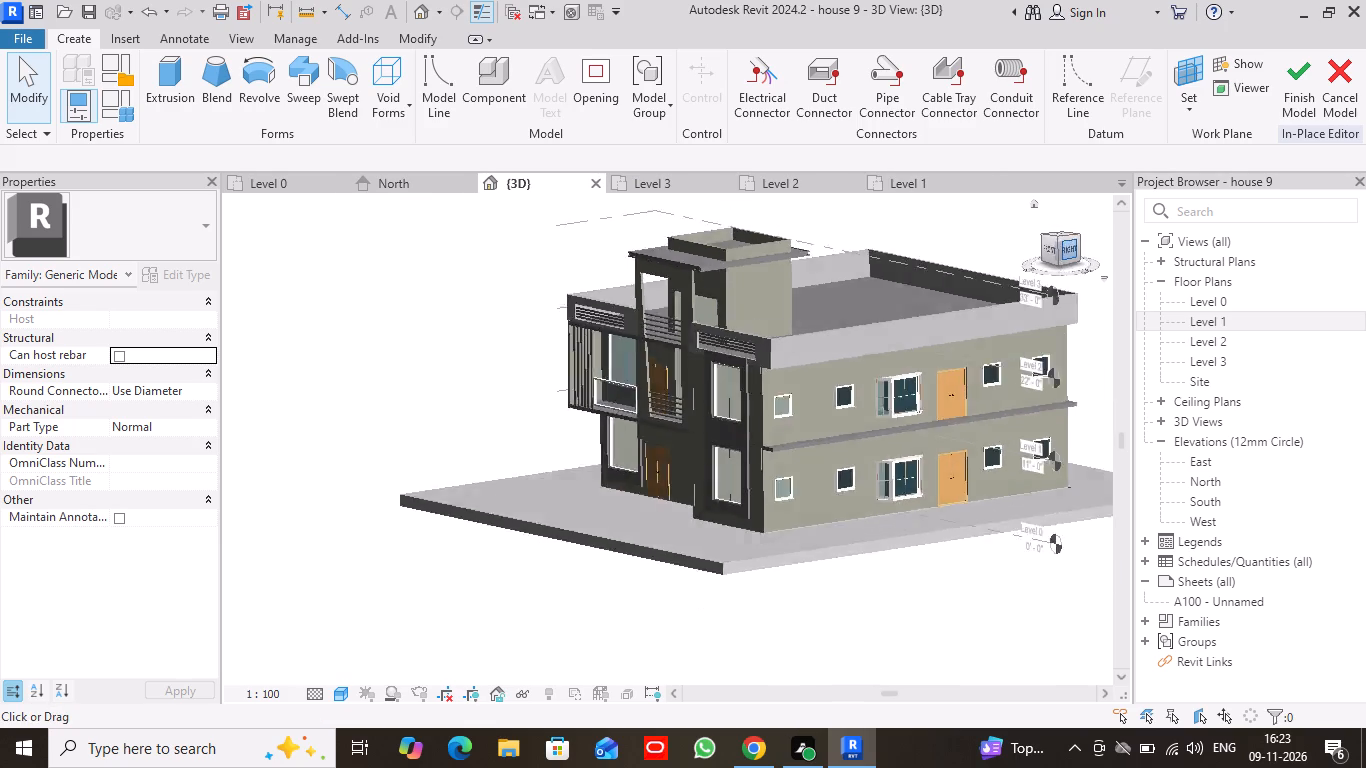
scroll(761, 384, up, 2)
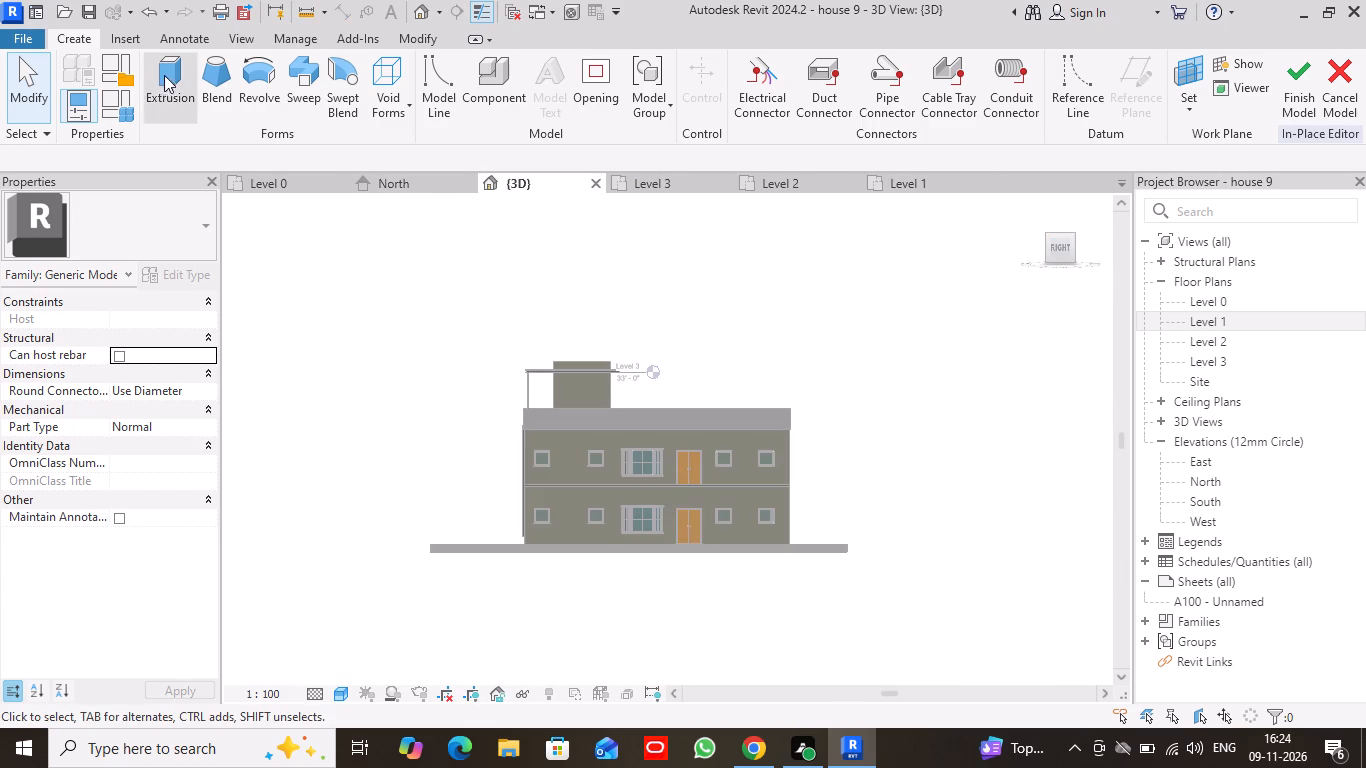
click(171, 83)
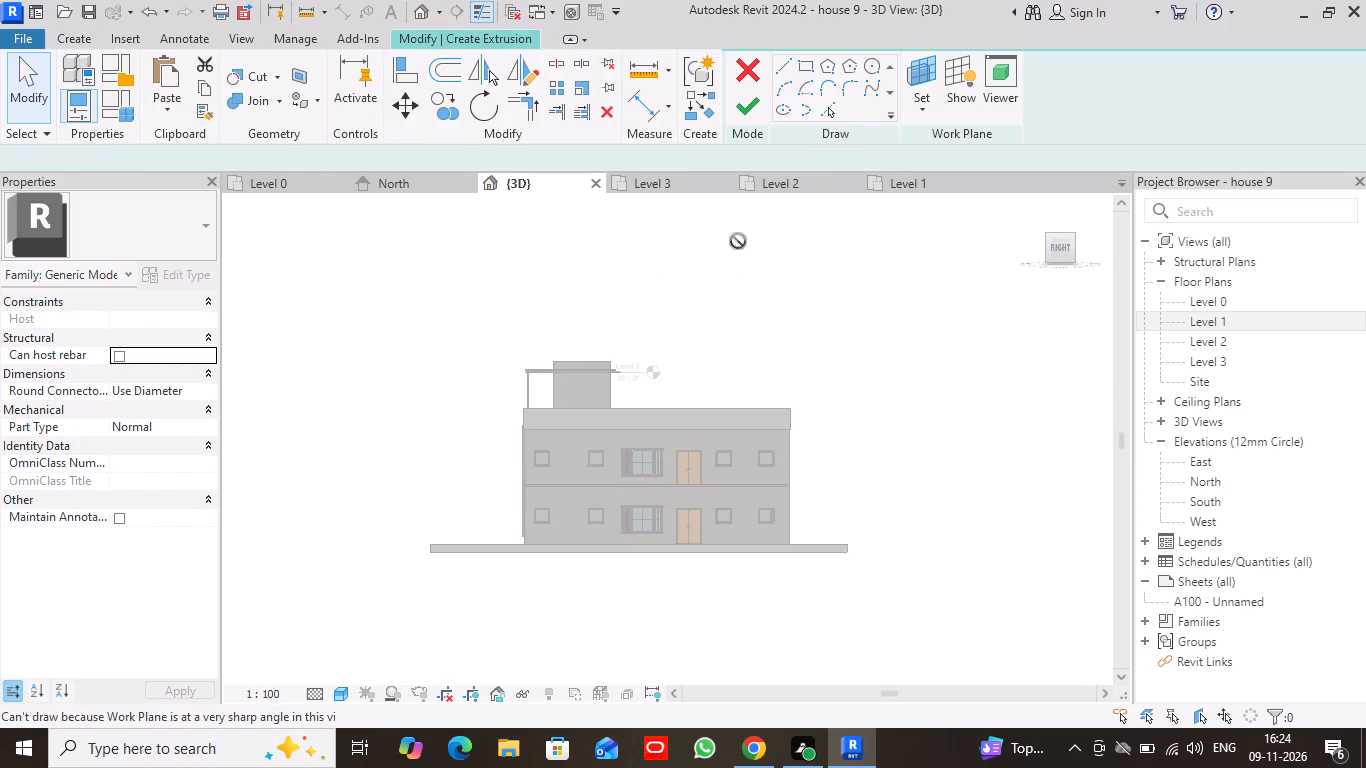
click(921, 110)
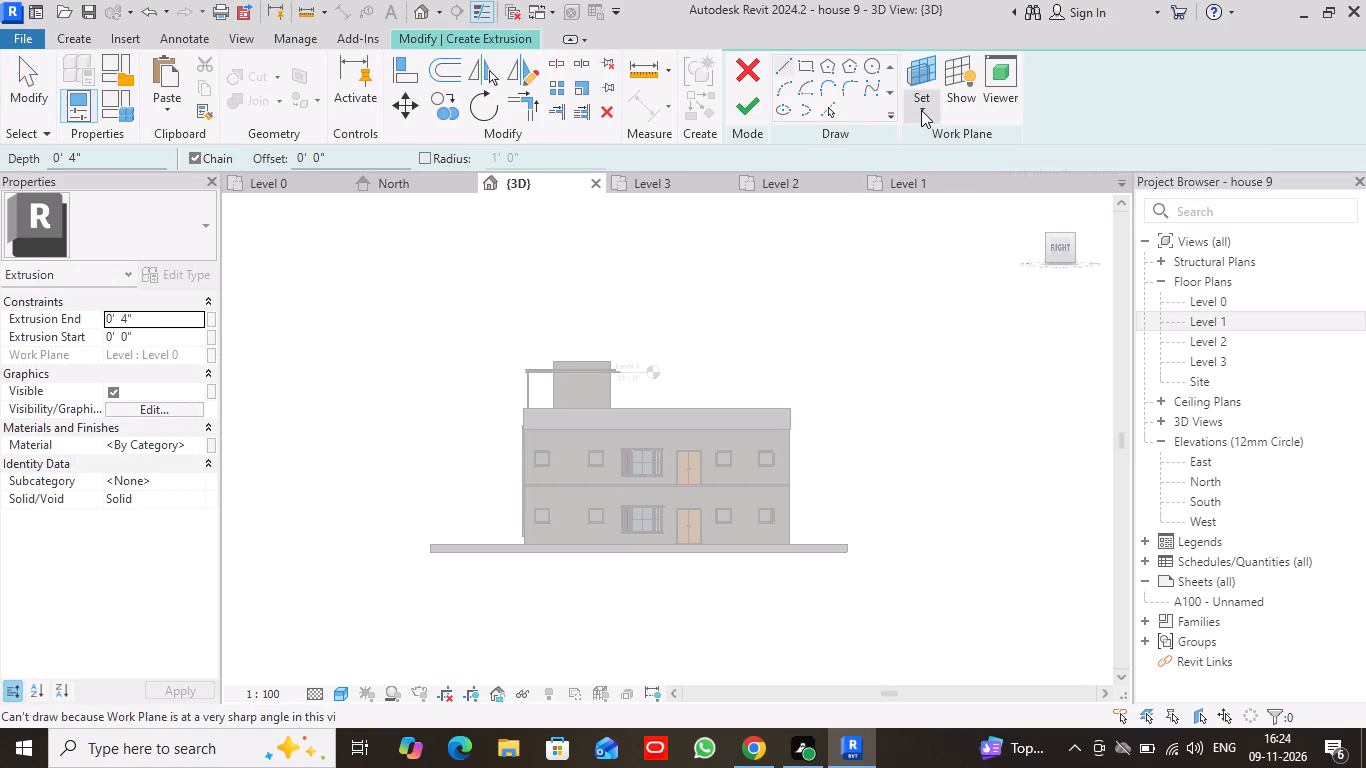
click(942, 189)
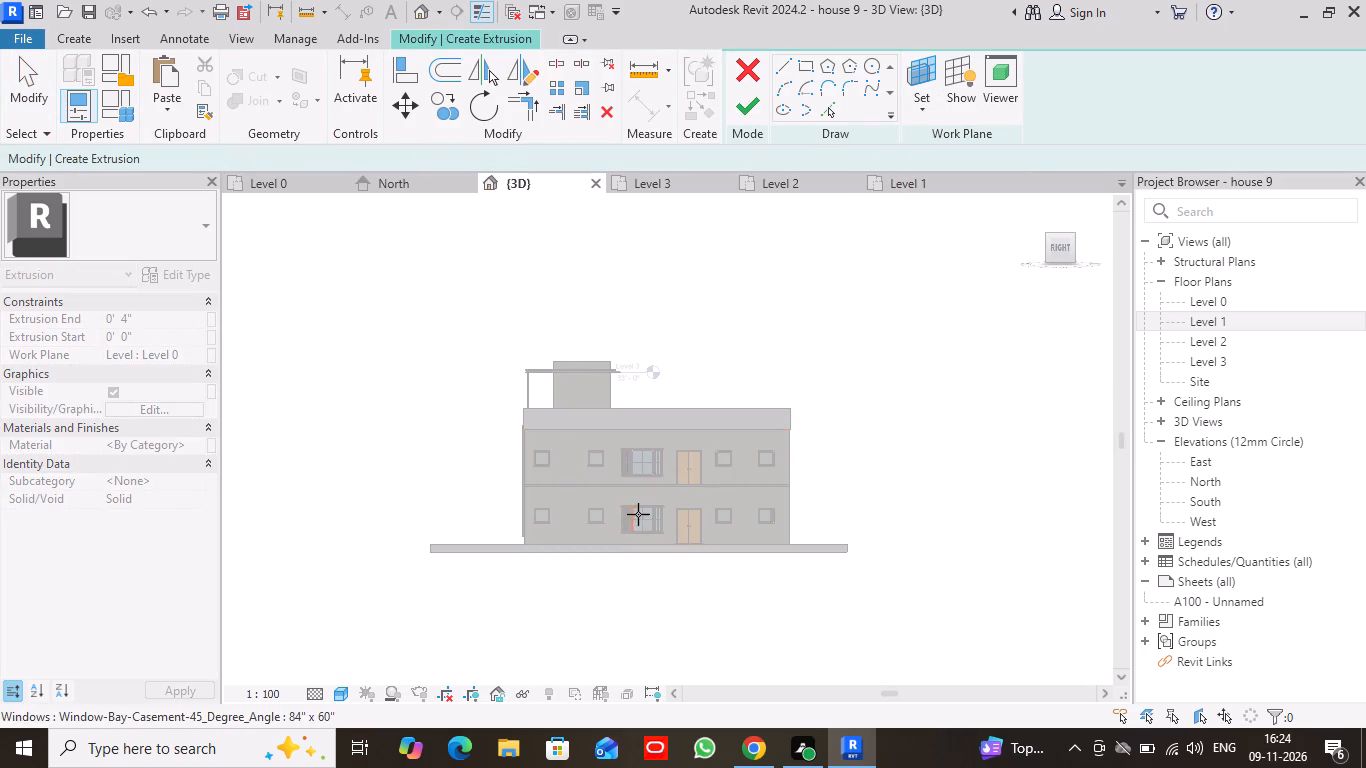
scroll(638, 514, up, 4)
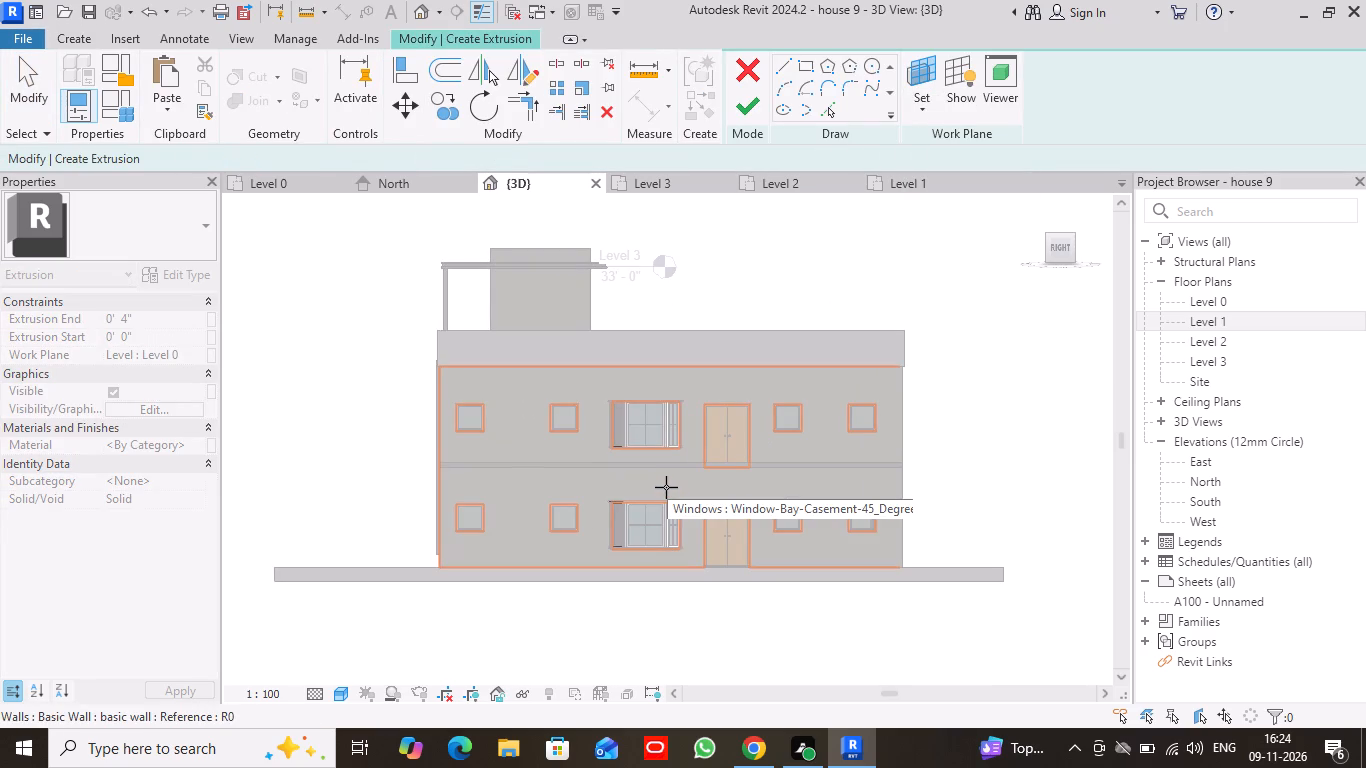
click(665, 482)
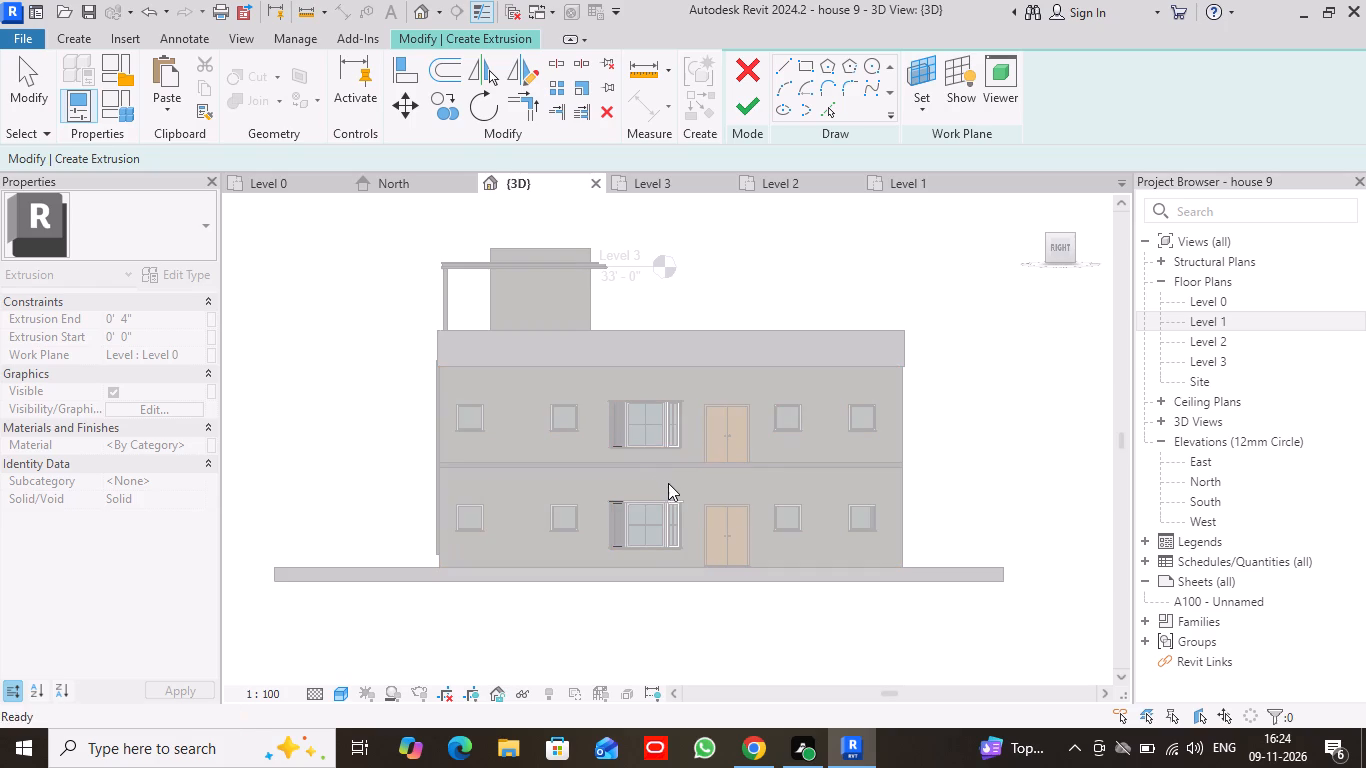
Sketch a rectangle about 5'-4" high around the outer frame of the upper-floor bay window.
middle_drag(687, 440, 677, 342)
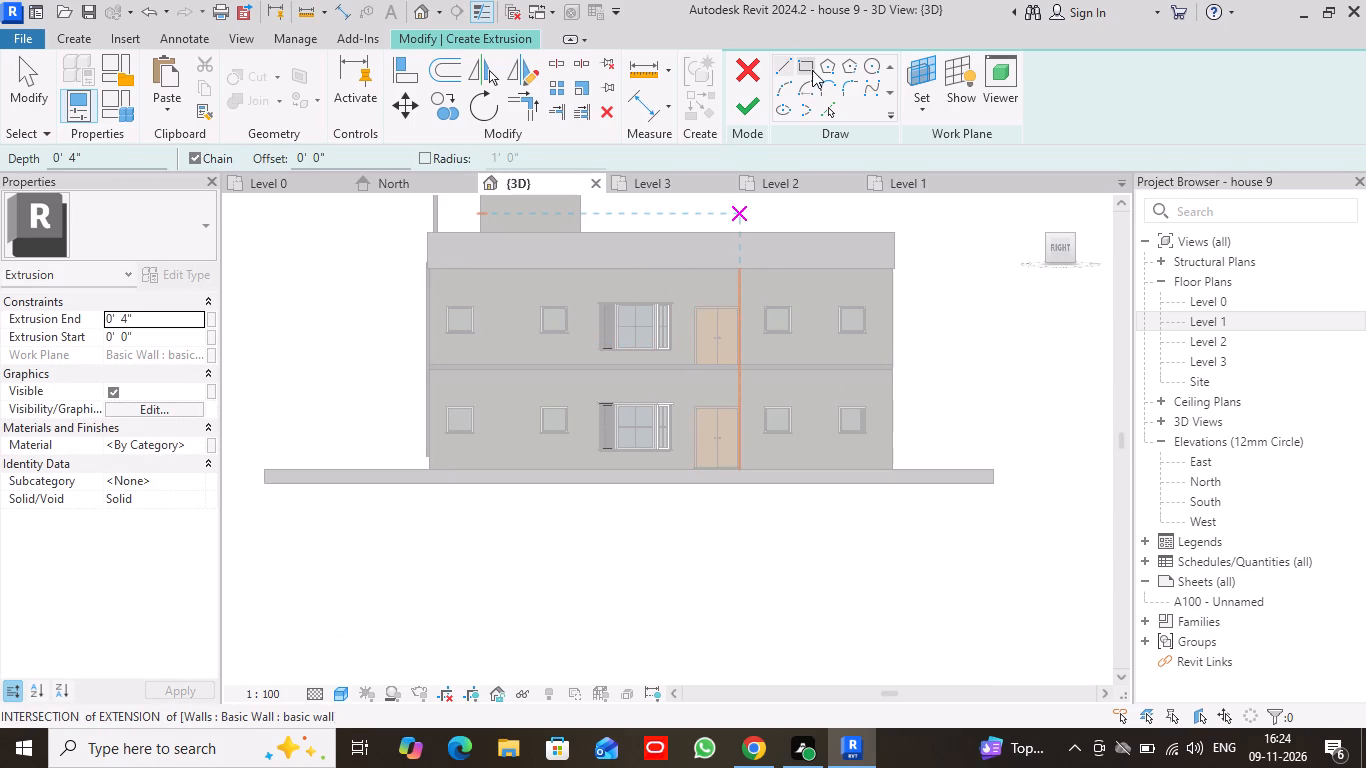
scroll(625, 360, up, 5)
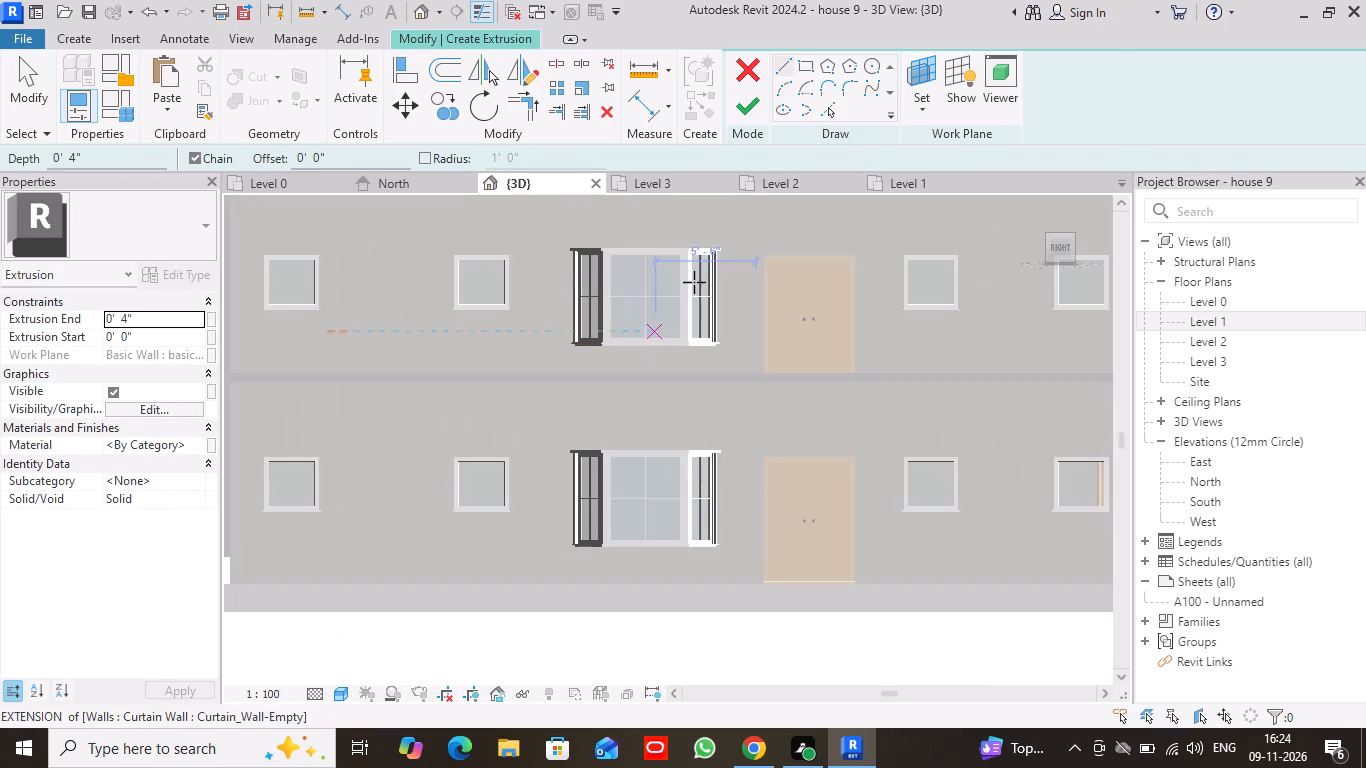
click(808, 68)
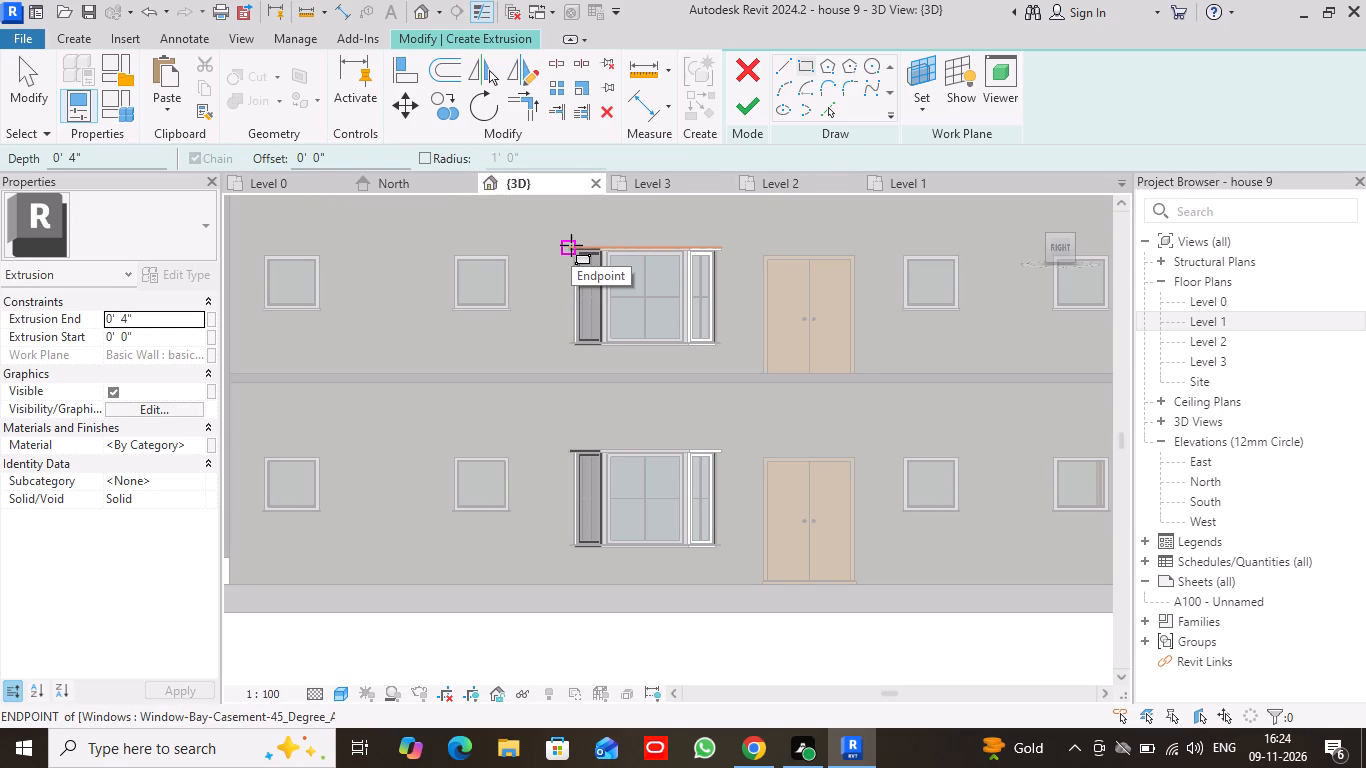
click(571, 245)
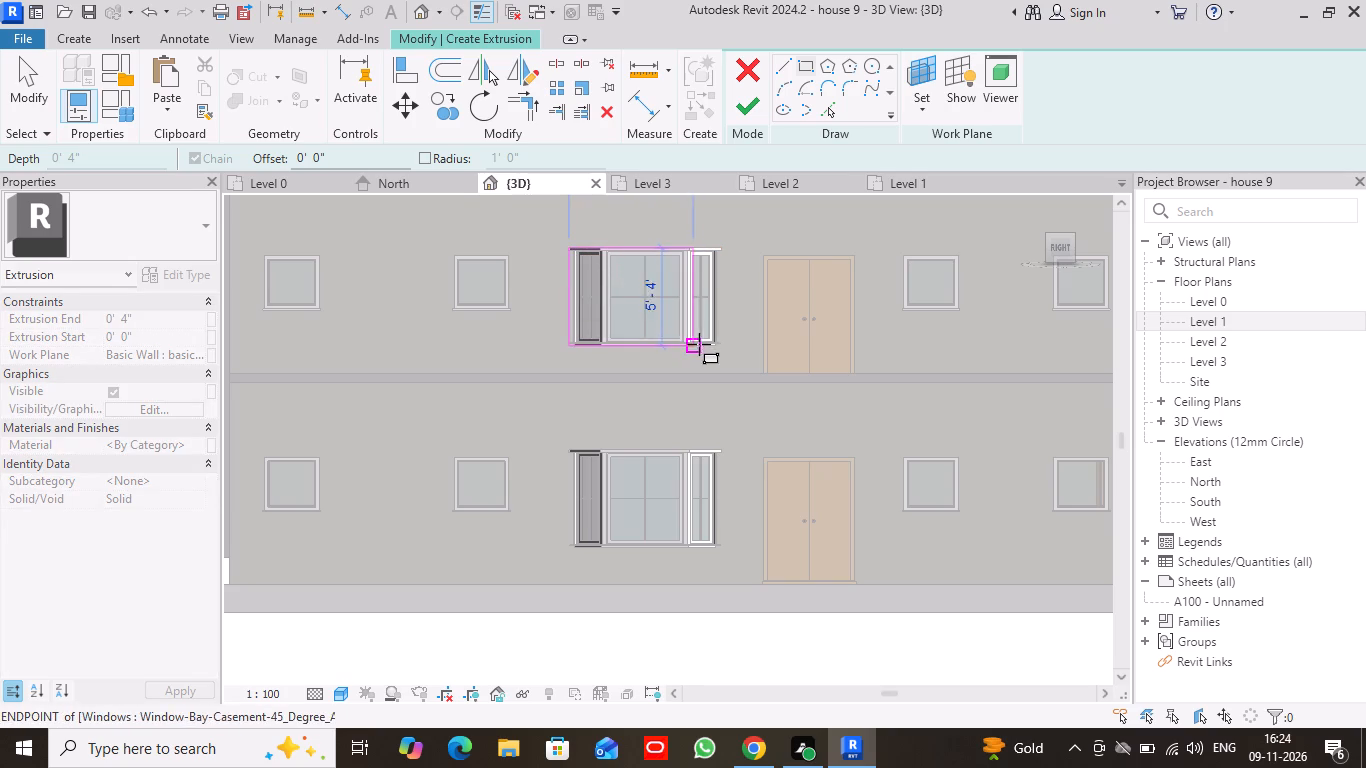
scroll(718, 345, up, 3)
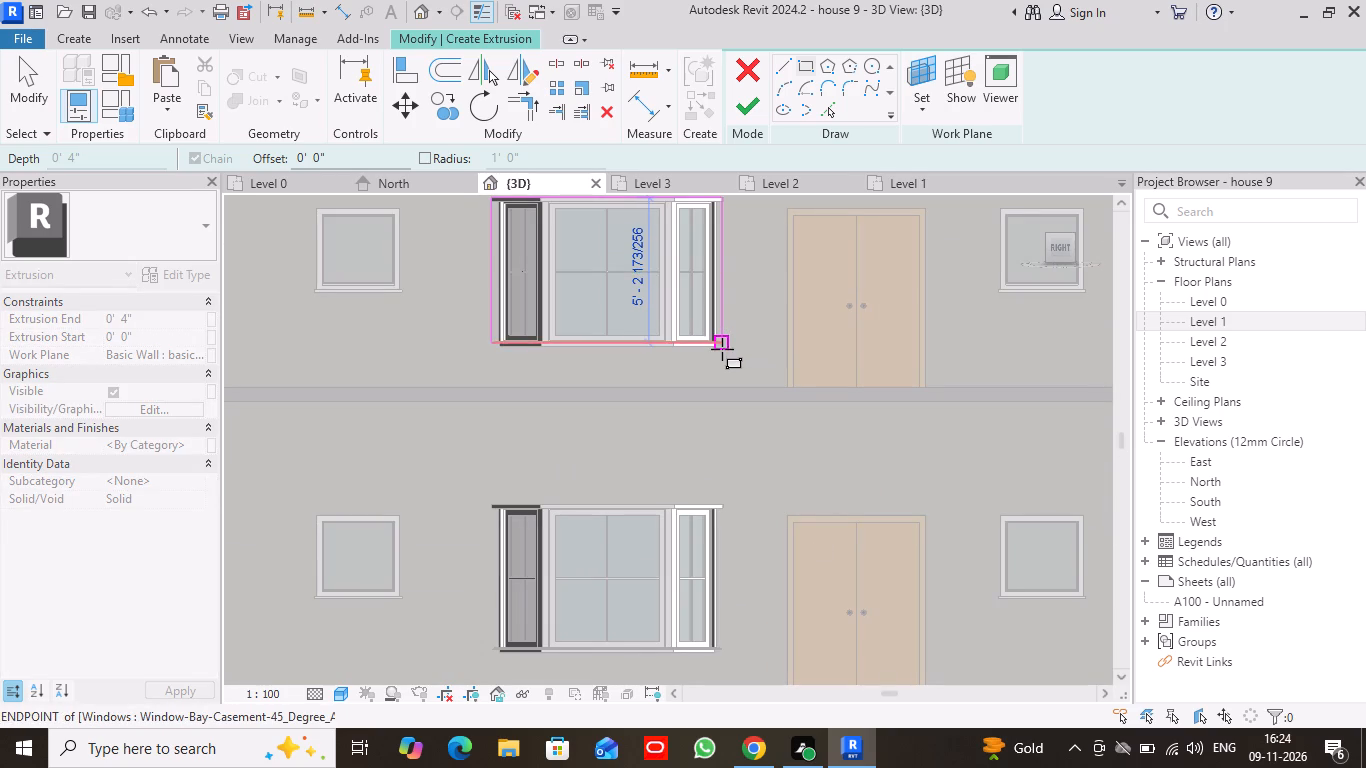
scroll(721, 352, up, 2)
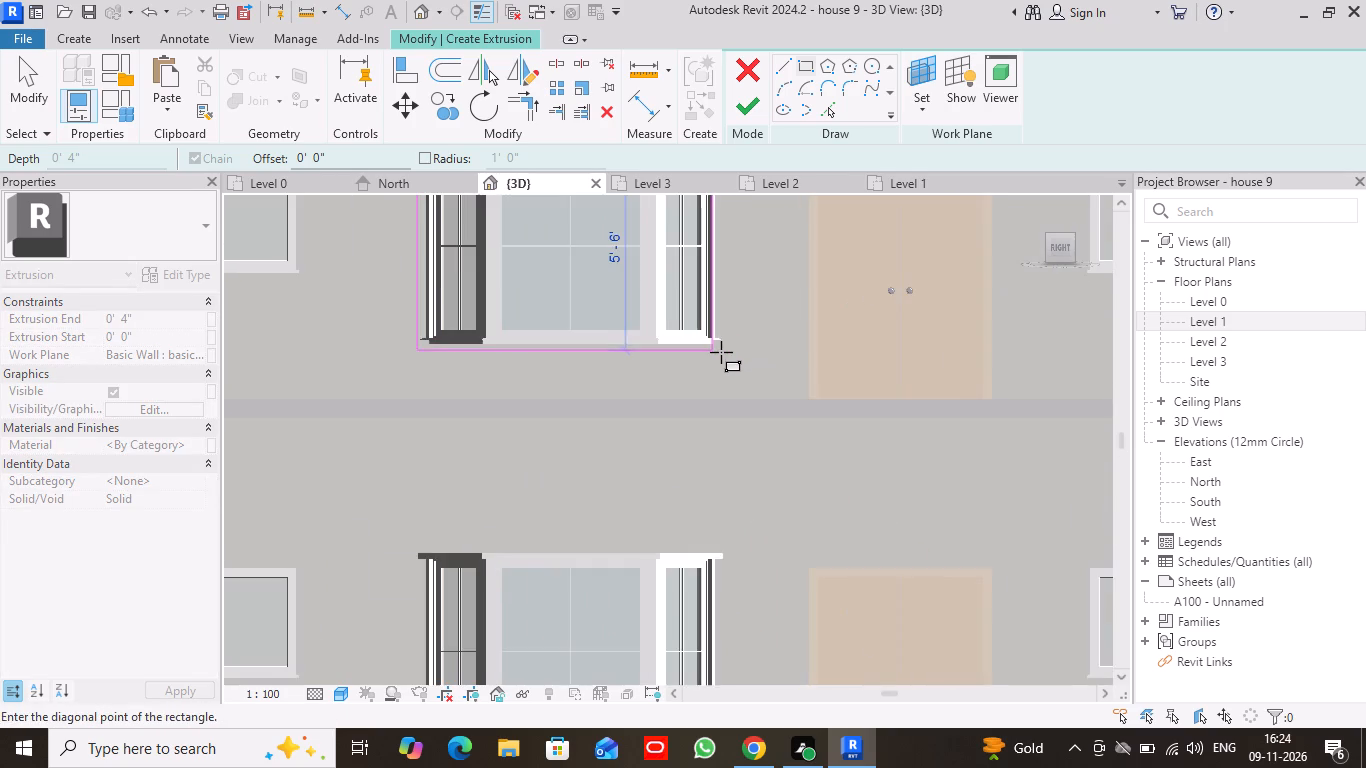
middle_drag(721, 352, 637, 409)
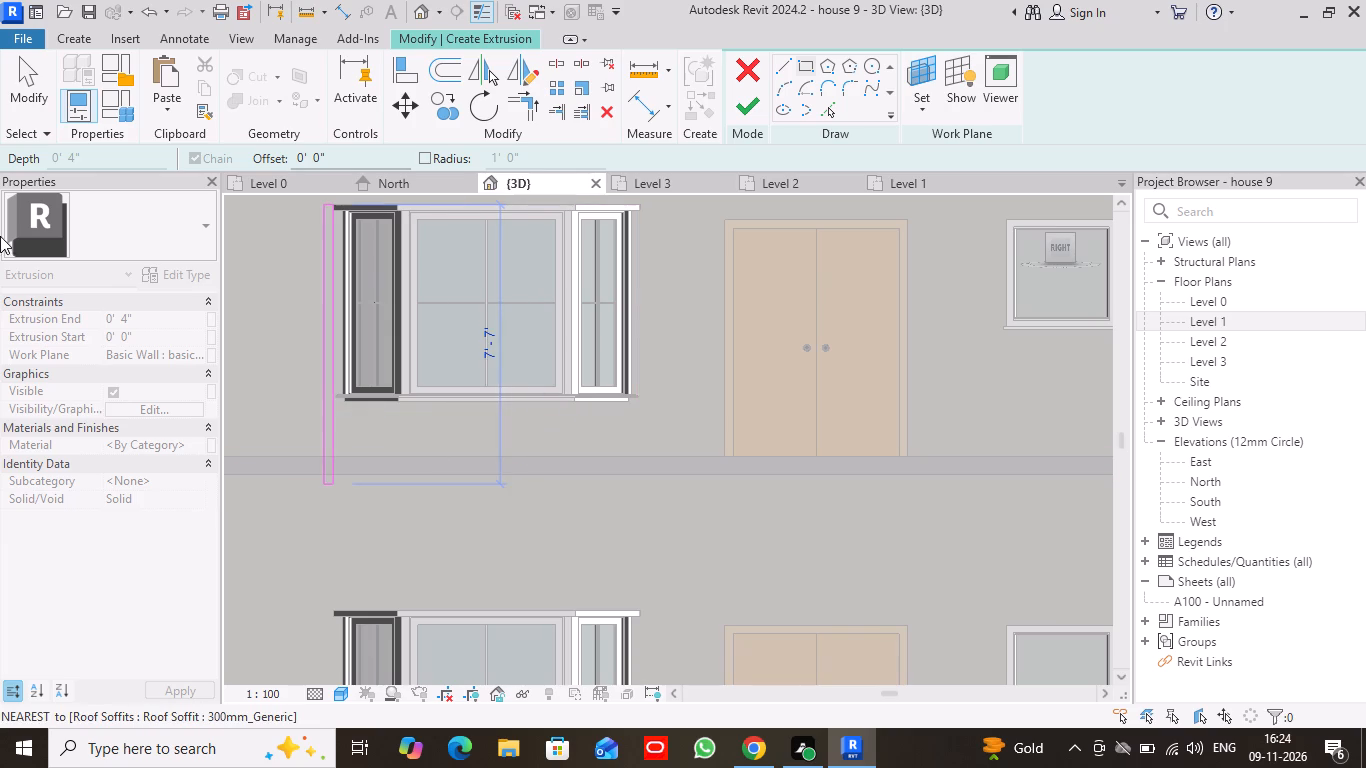
scroll(641, 416, up, 7)
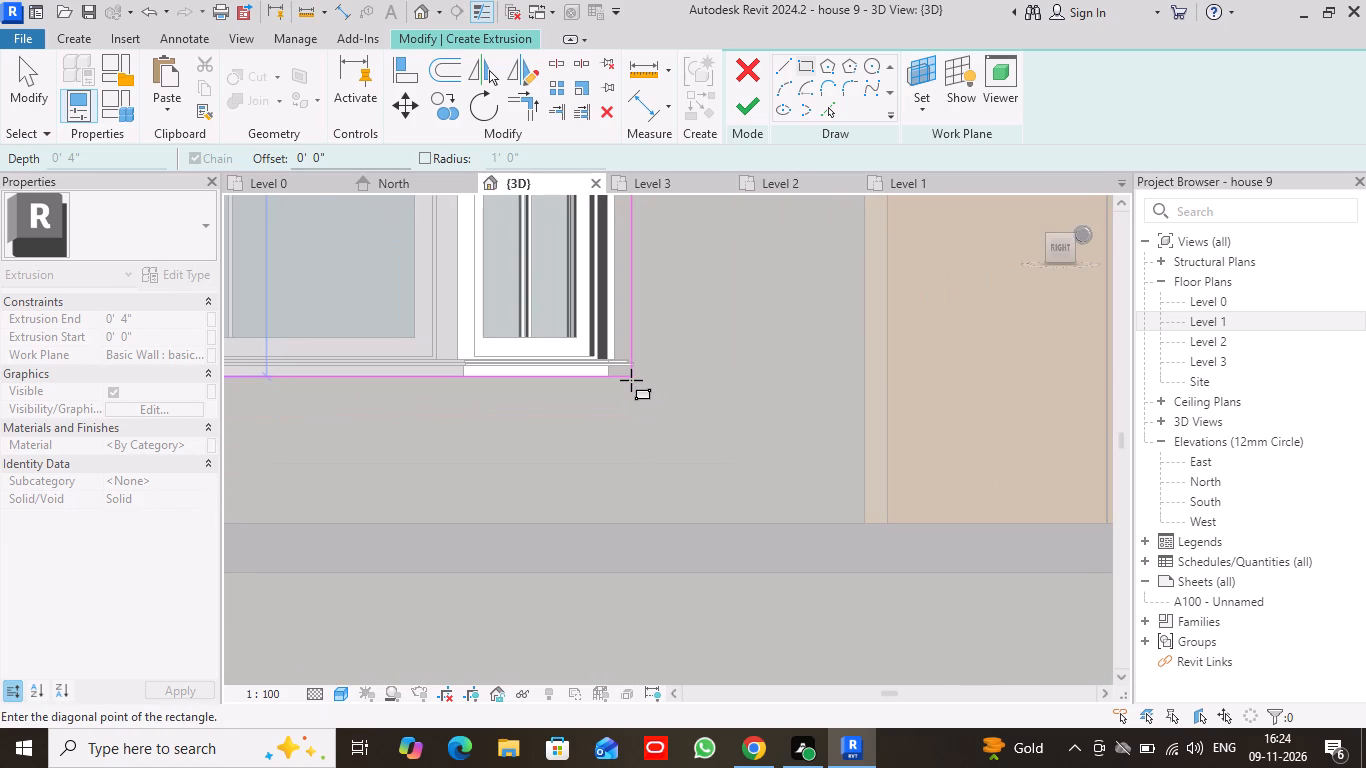
click(632, 380)
Sketch a matching rectangle about 5'-4" high around the outer frame of the ground-floor bay window.
scroll(632, 380, down, 9)
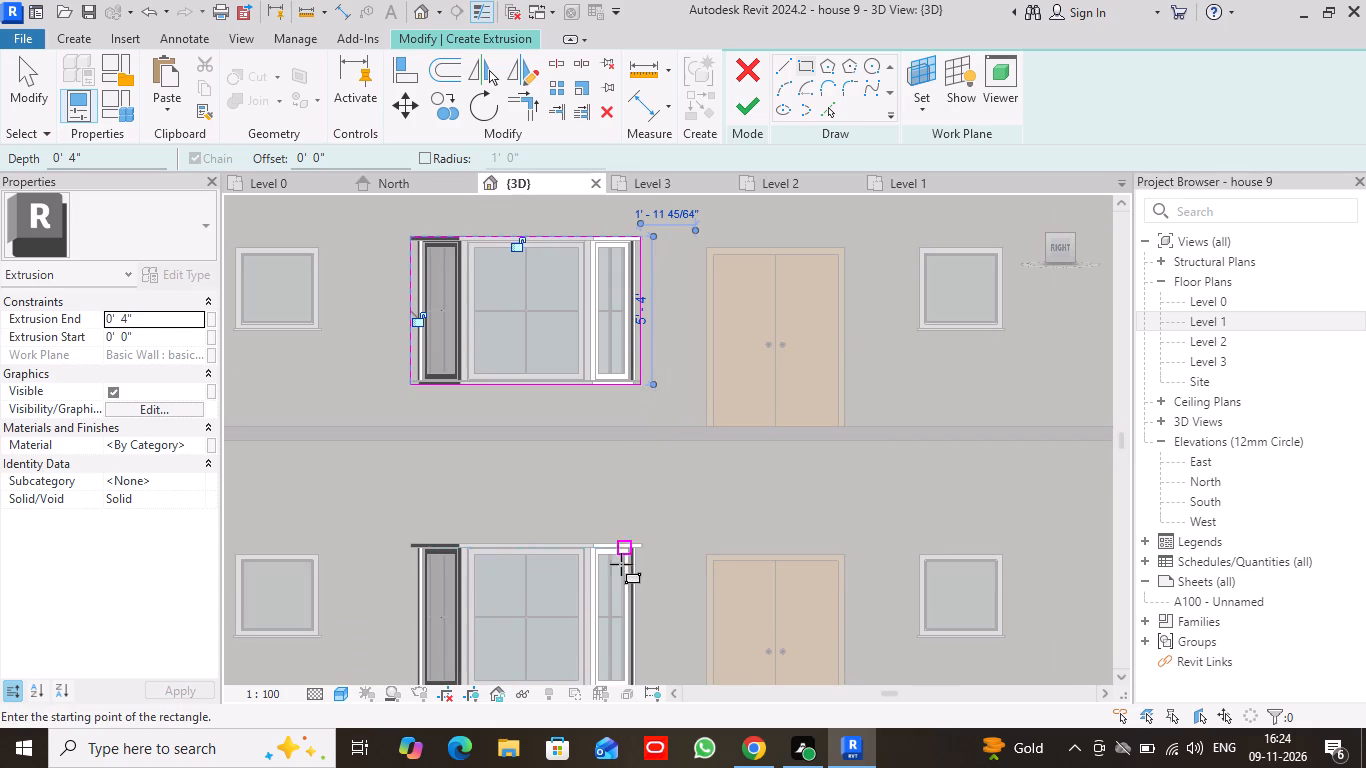
middle_drag(660, 547, 639, 321)
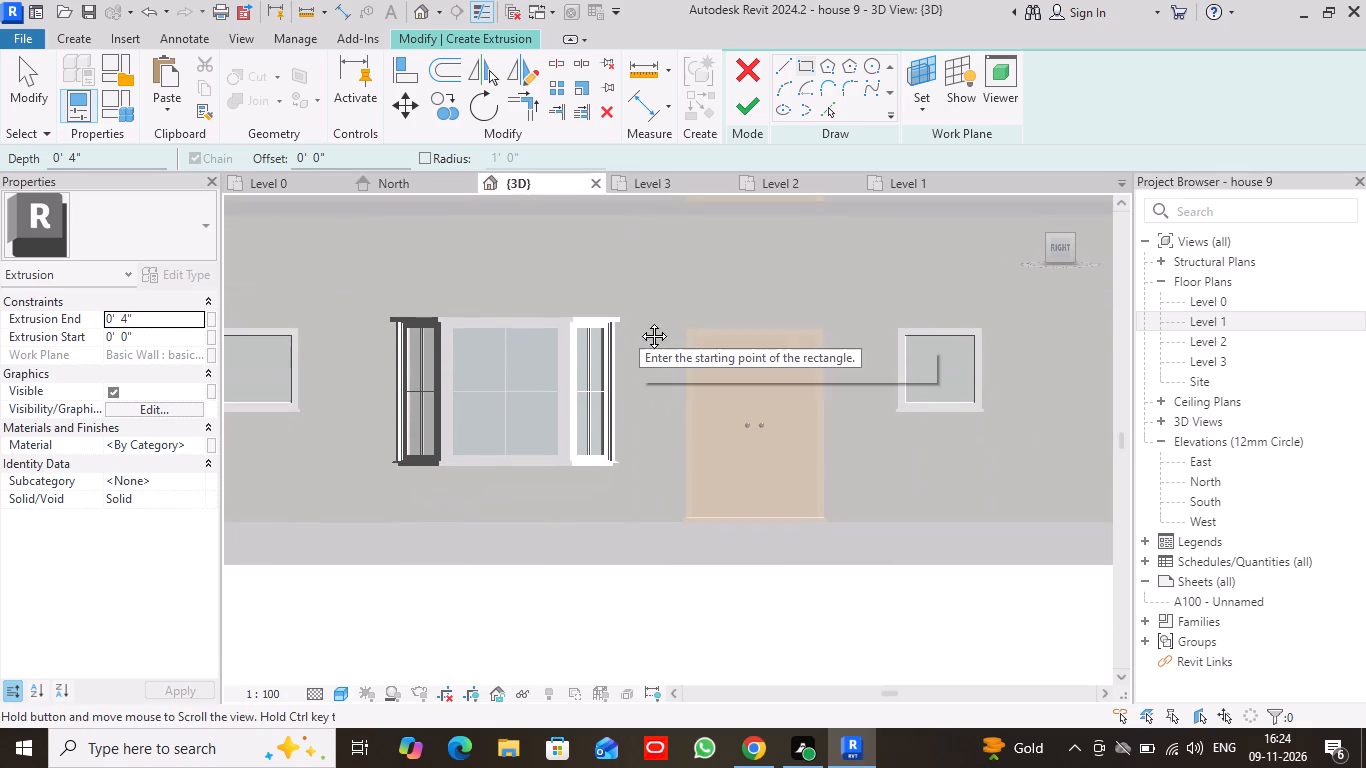
middle_drag(639, 321, 637, 331)
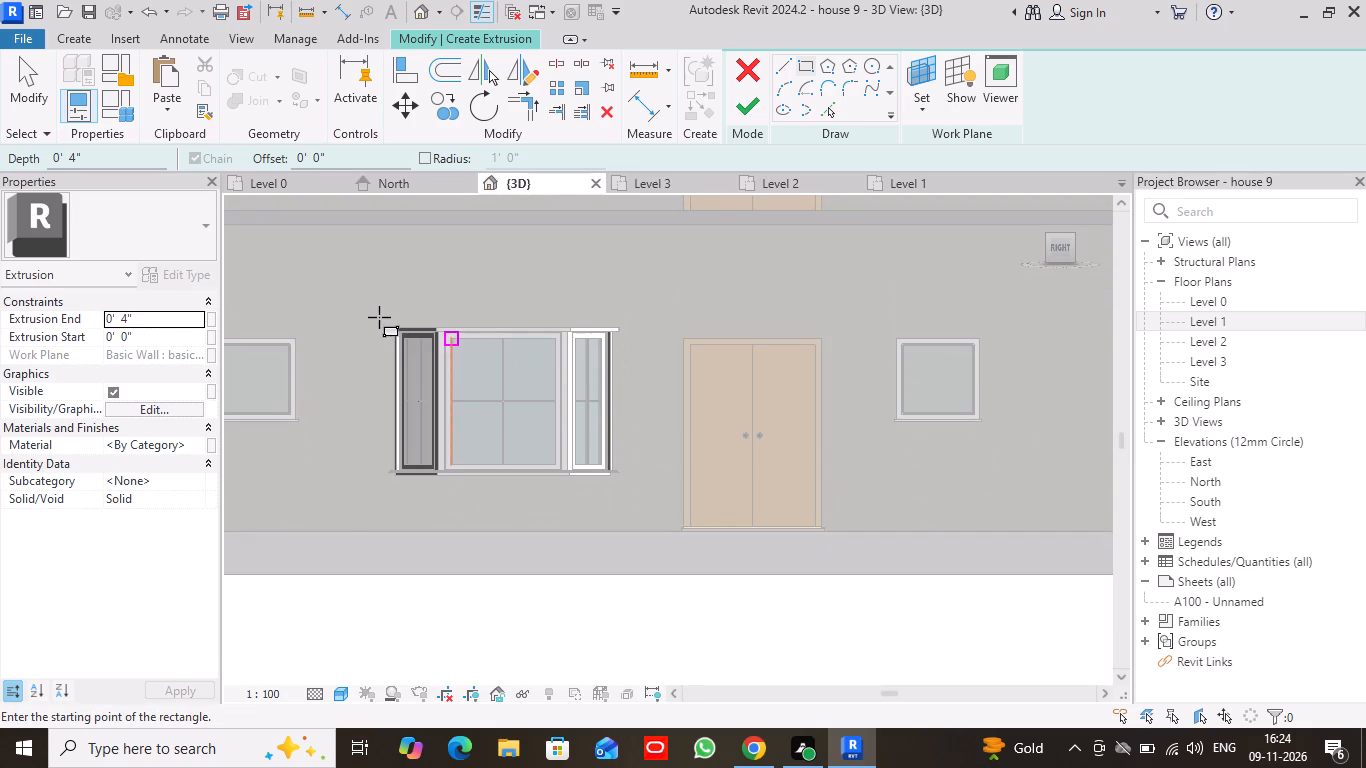
scroll(379, 317, up, 5)
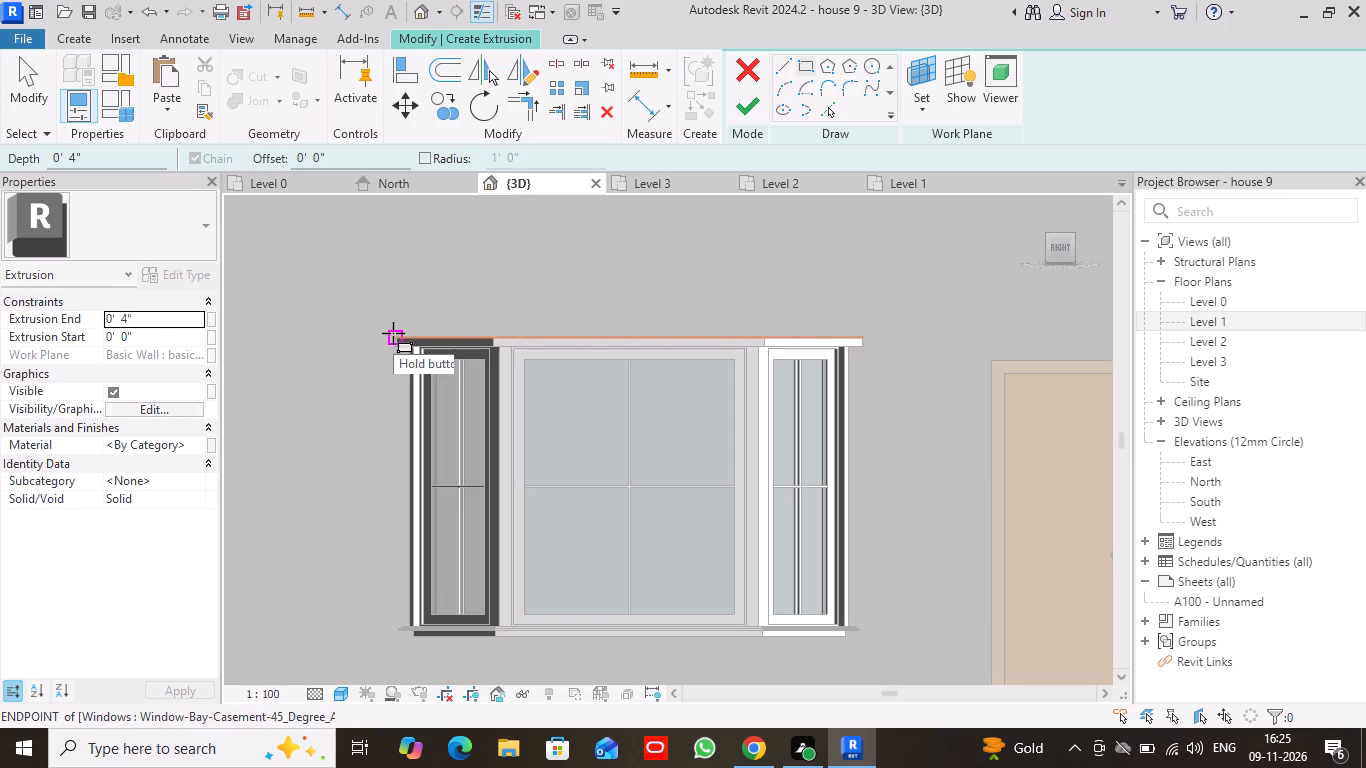
click(393, 333)
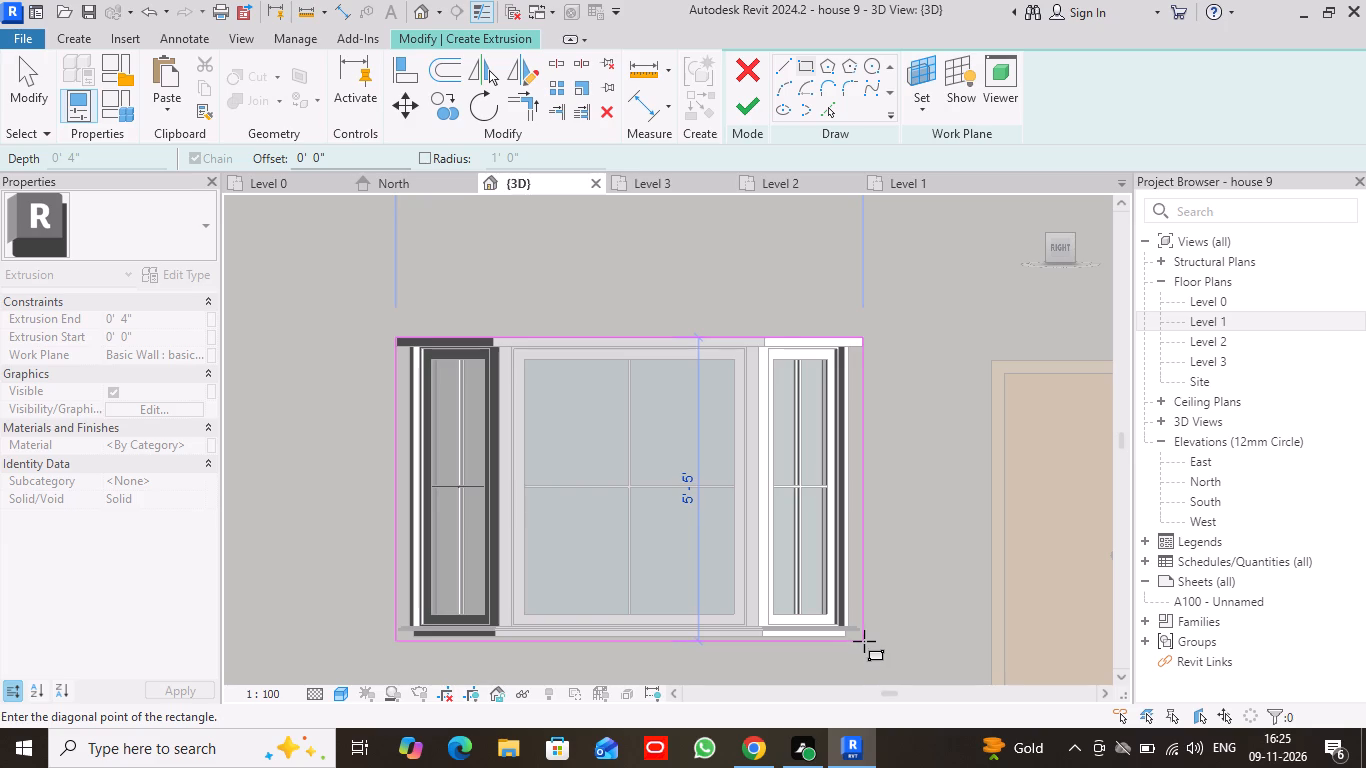
scroll(862, 640, up, 5)
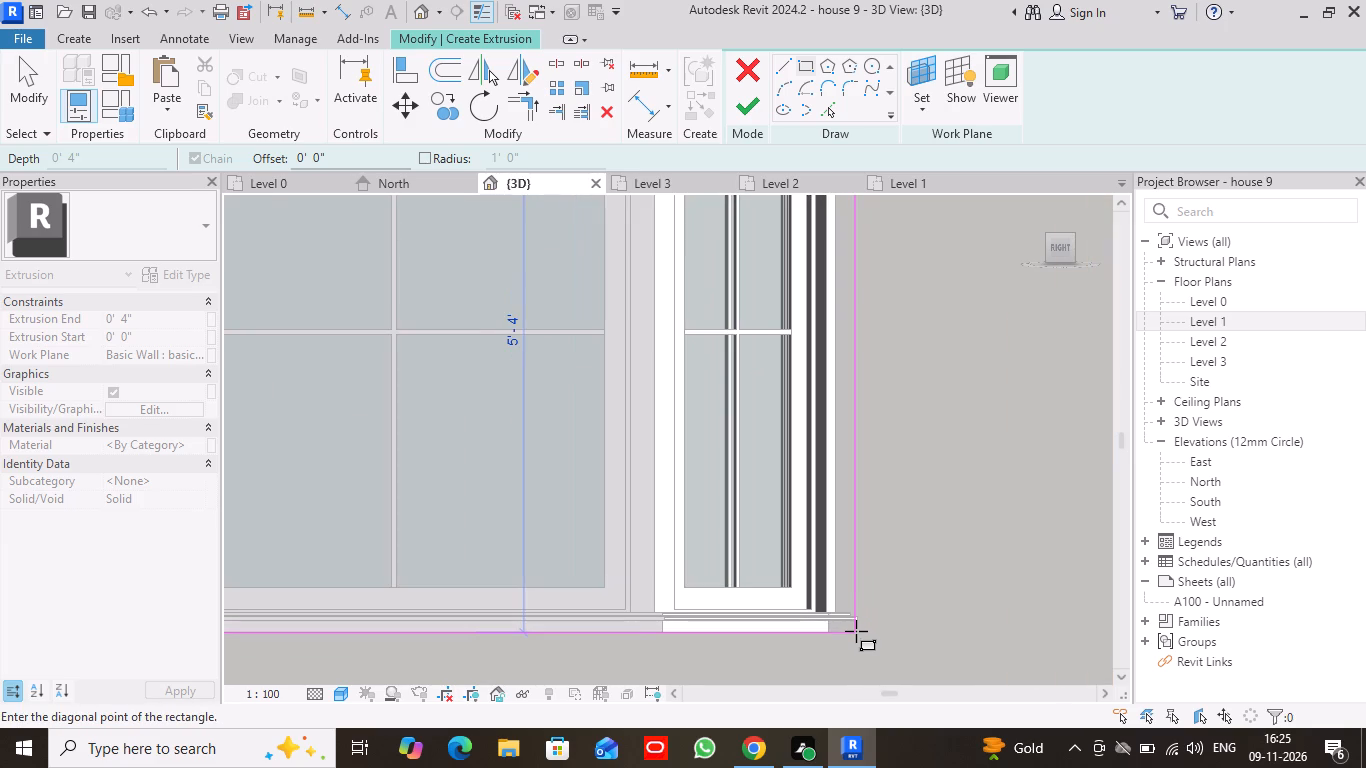
click(856, 631)
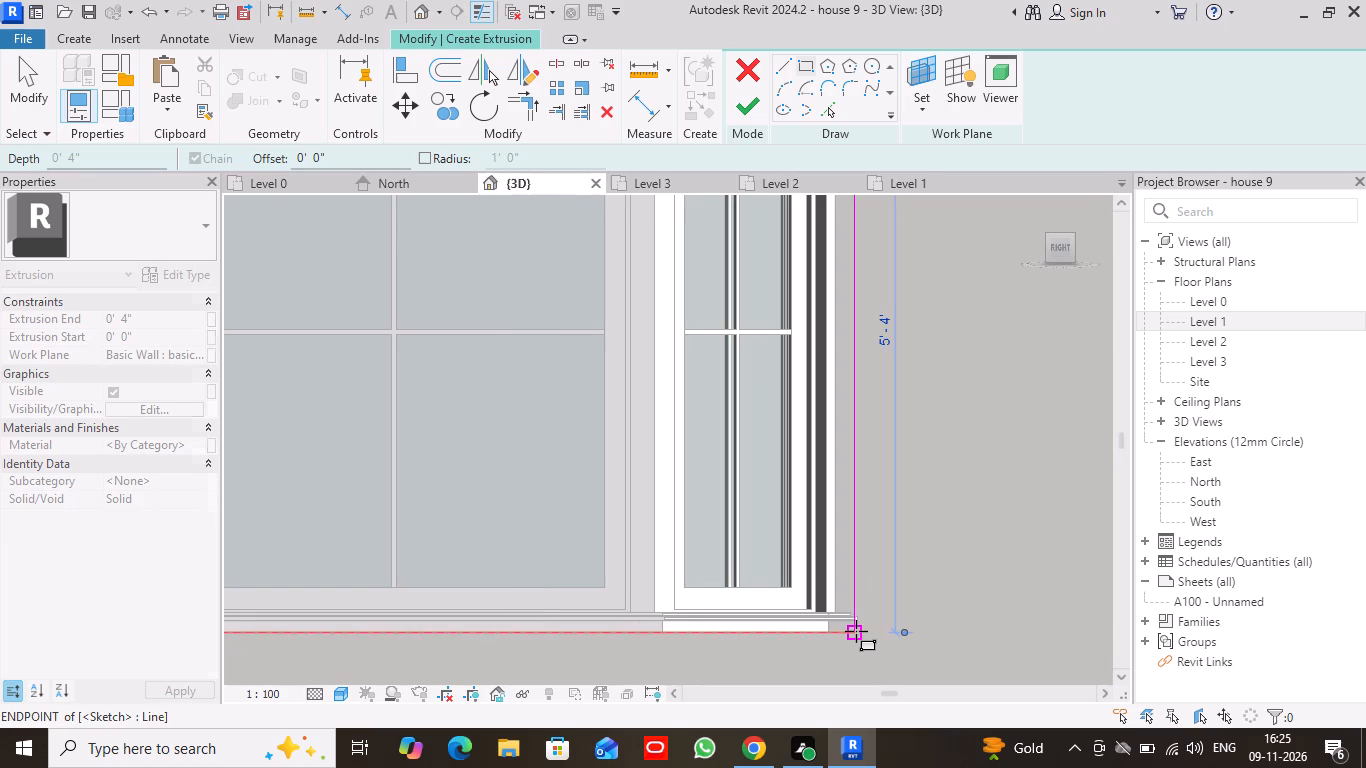
Sketch an outer rectangle enclosing both bay window outlines, using a 9" offset and starting above the upper window.
scroll(878, 617, down, 3)
scroll(760, 499, down, 2)
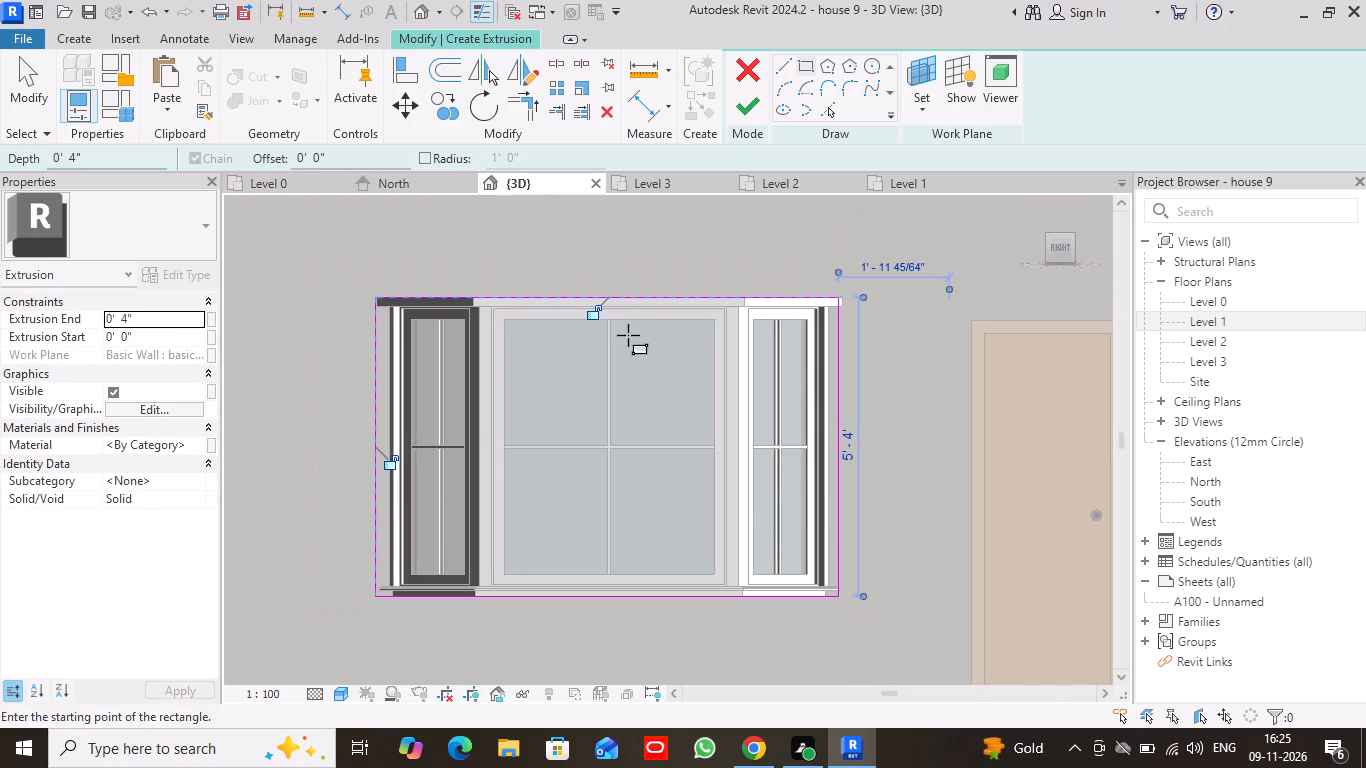
scroll(624, 263, down, 2)
middle_drag(621, 228, 591, 417)
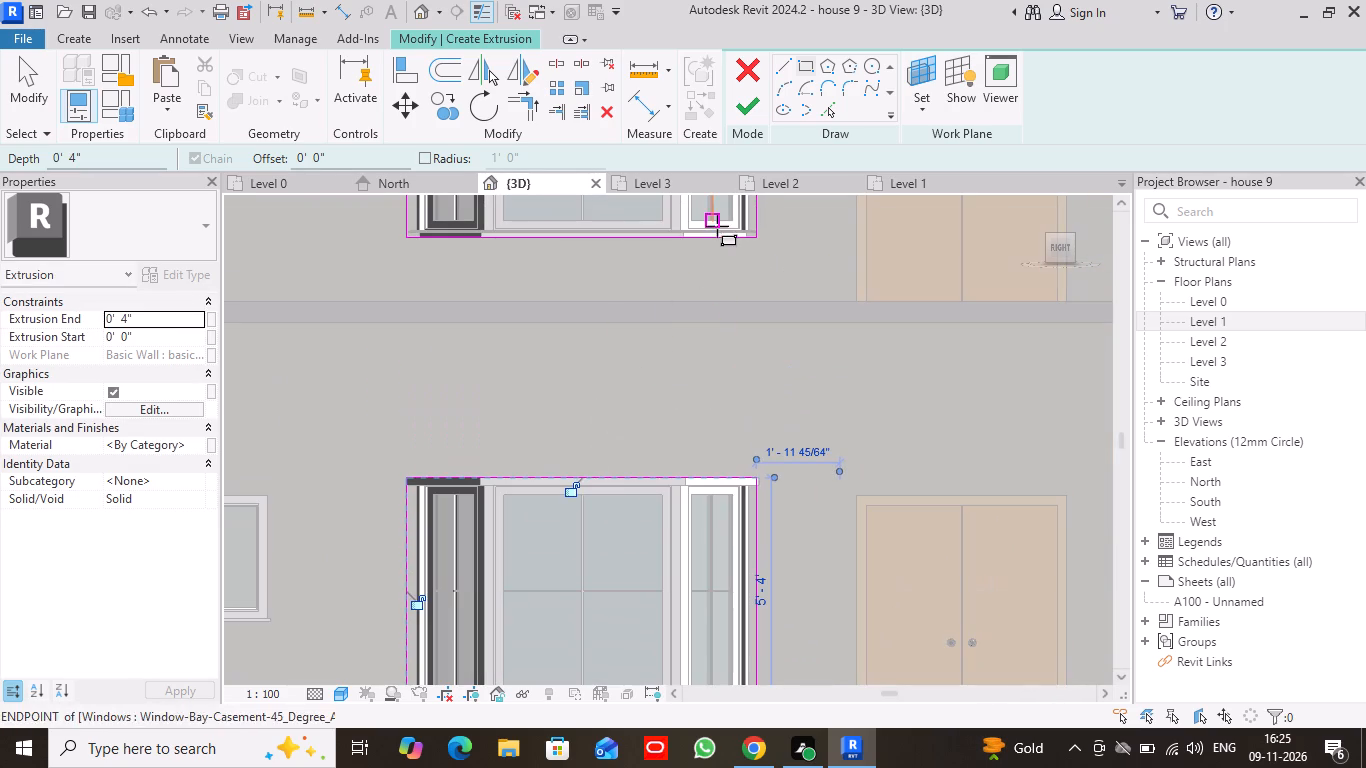
scroll(721, 281, down, 2)
scroll(652, 376, down, 1)
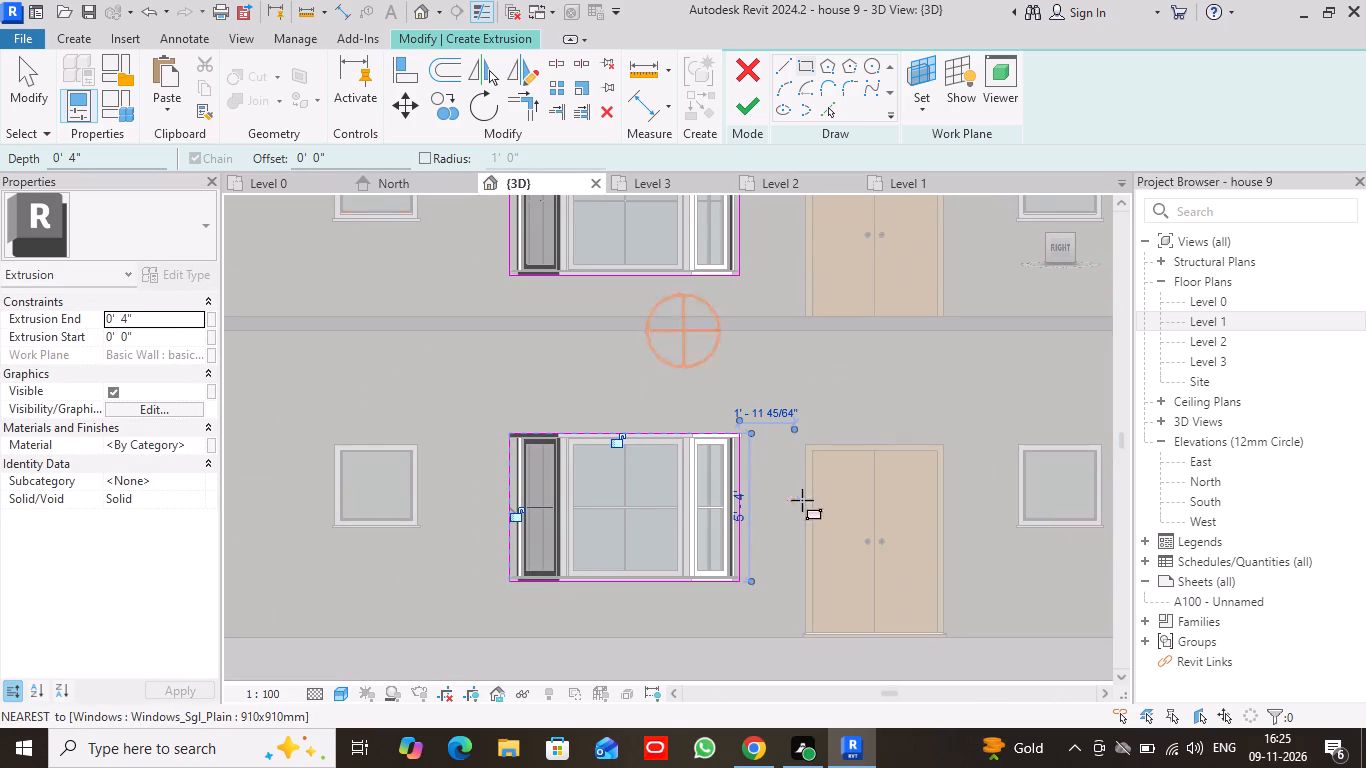
scroll(694, 412, down, 3)
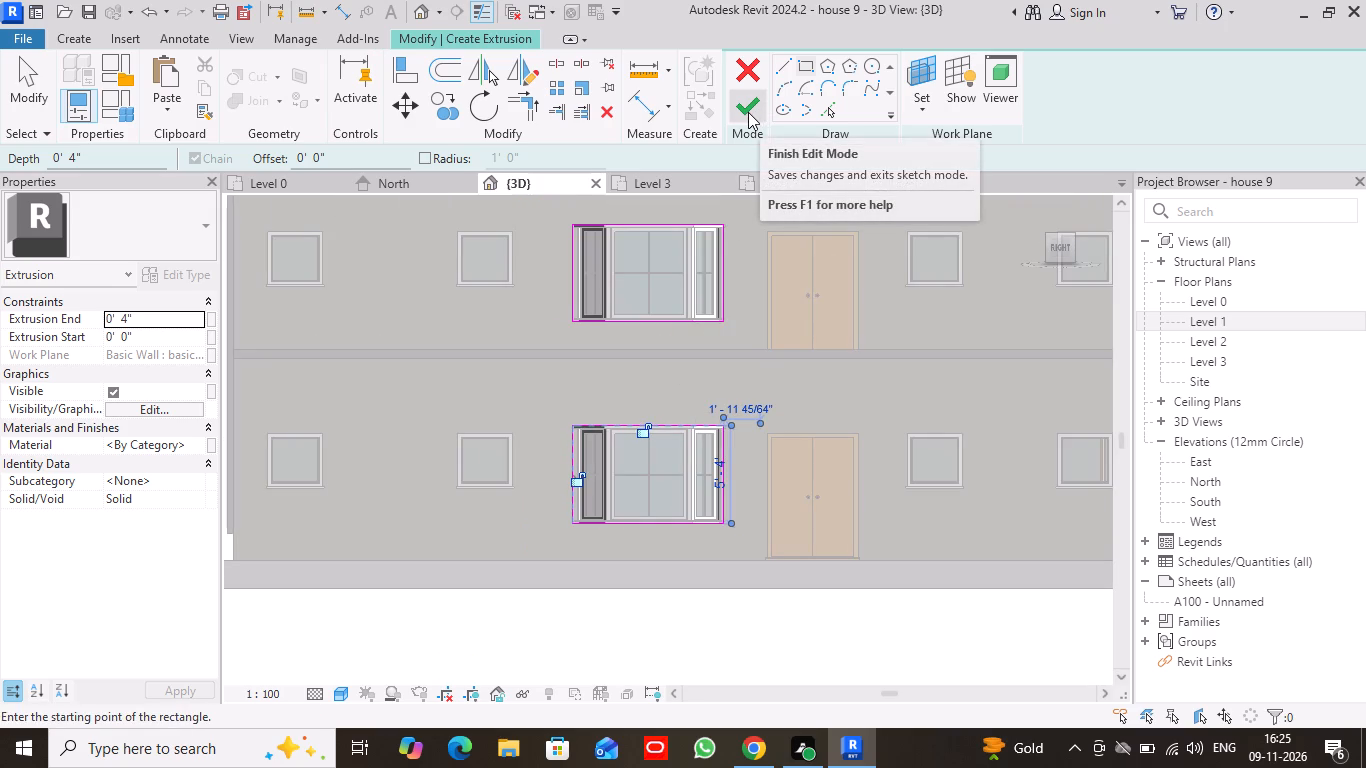
click(28, 71)
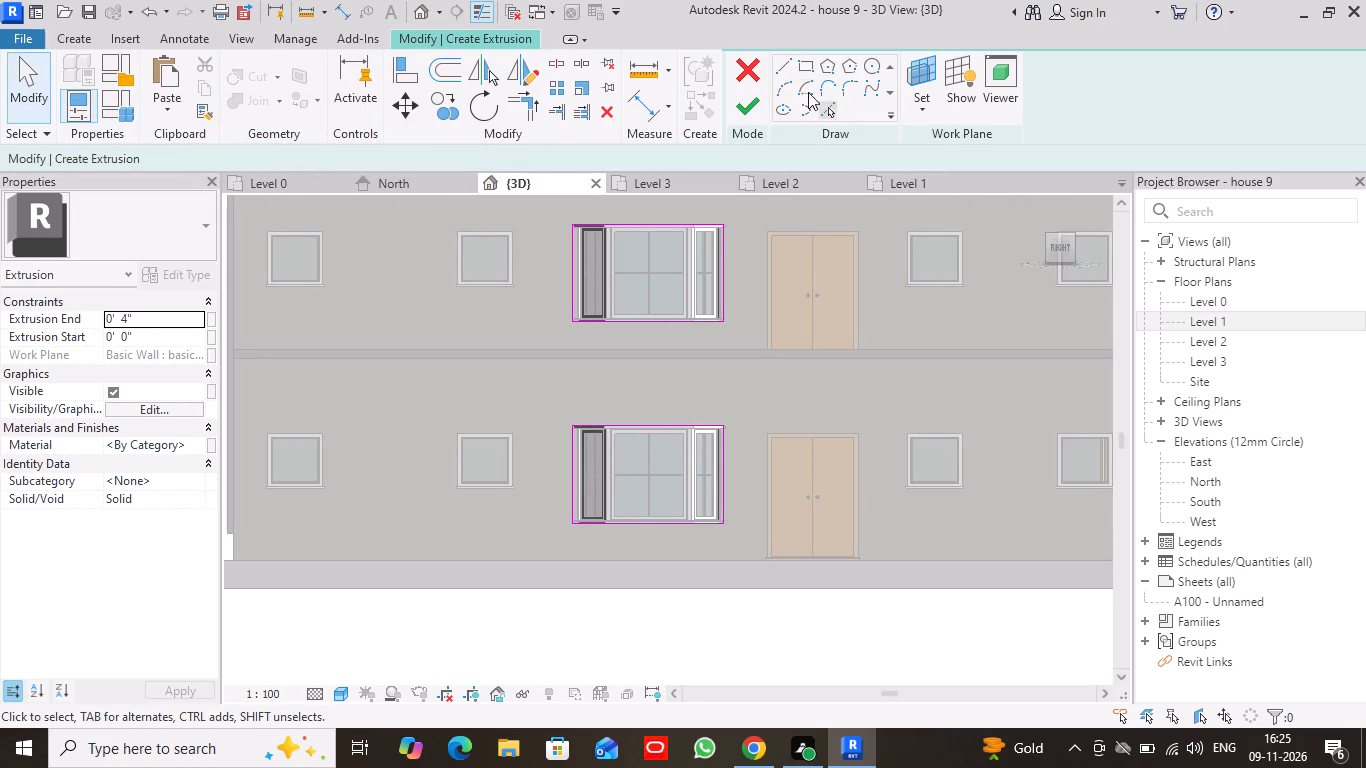
click(802, 67)
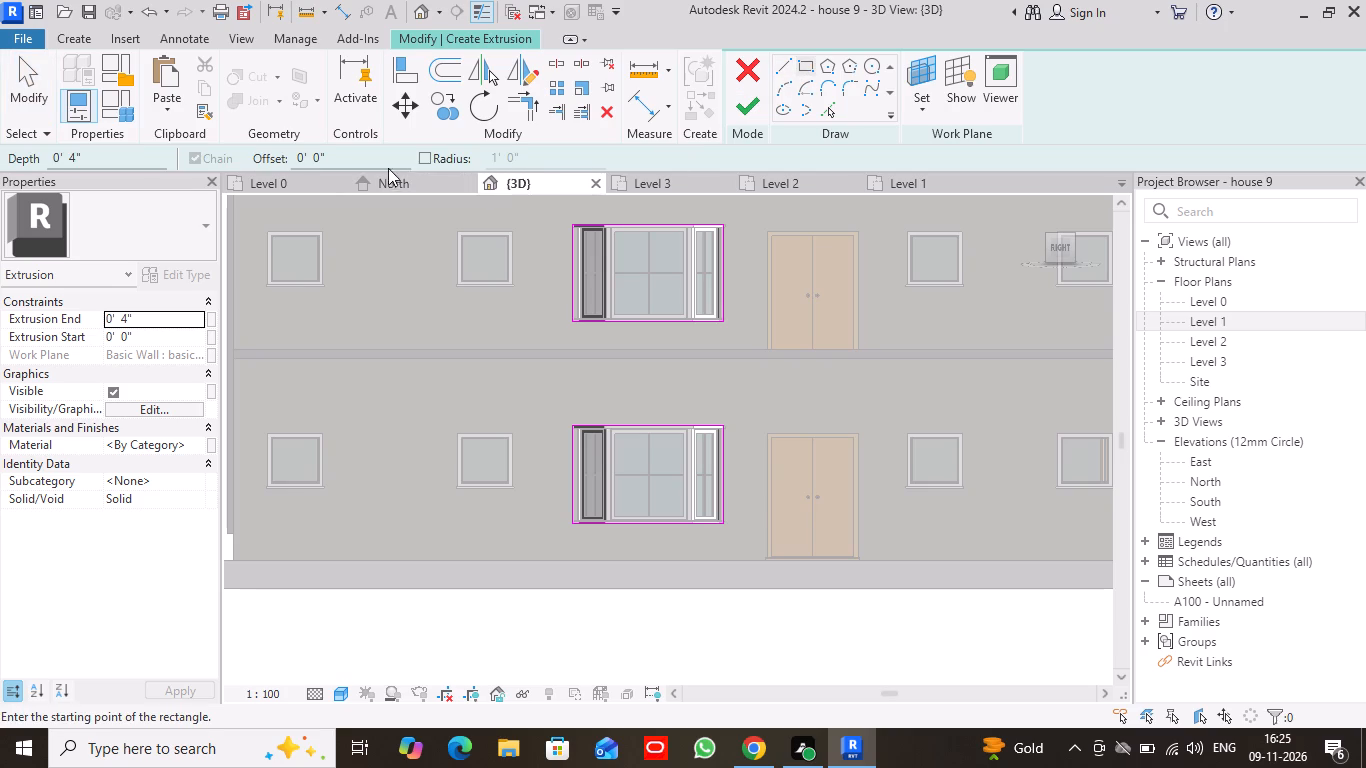
drag(344, 157, 272, 157)
key(9)
key(shift+quotedbl)
key(Return)
click(805, 63)
scroll(713, 228, down, 2)
middle_drag(727, 219, 721, 261)
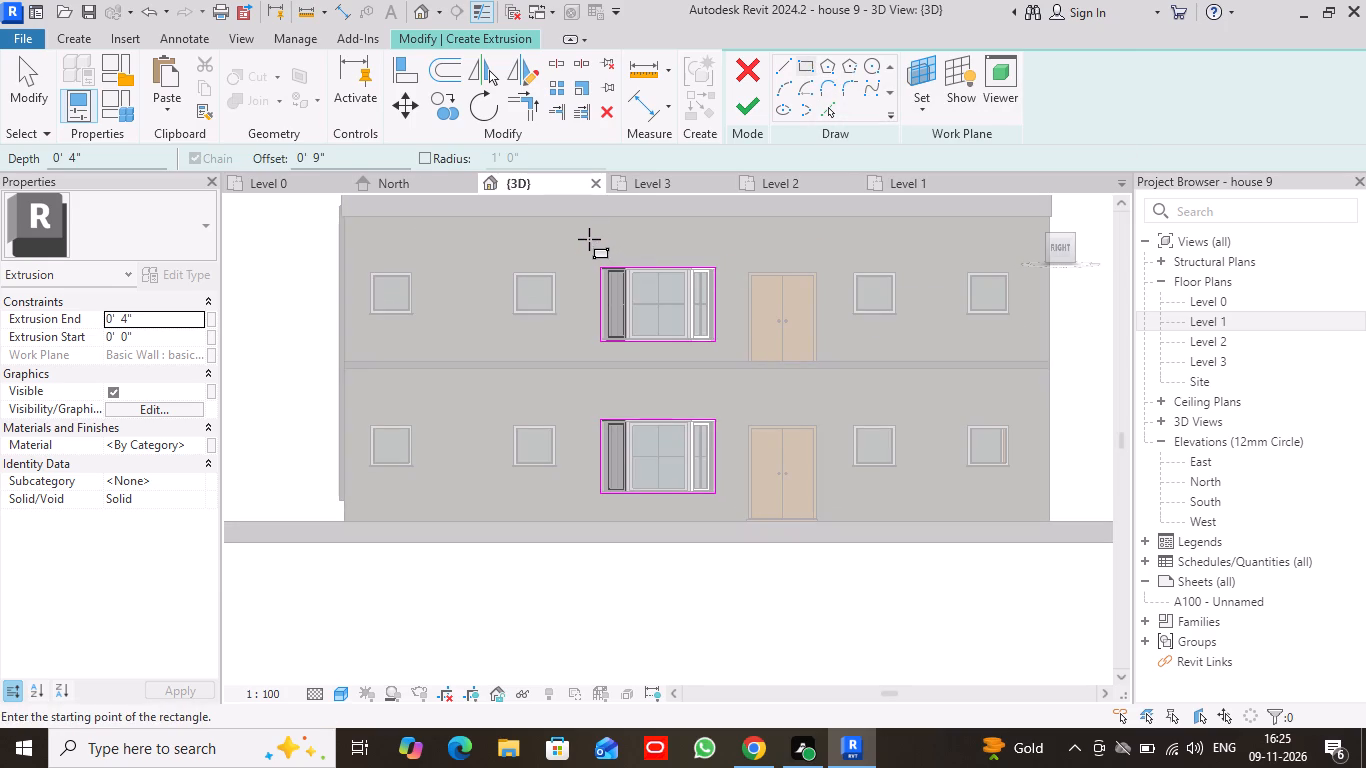
click(589, 239)
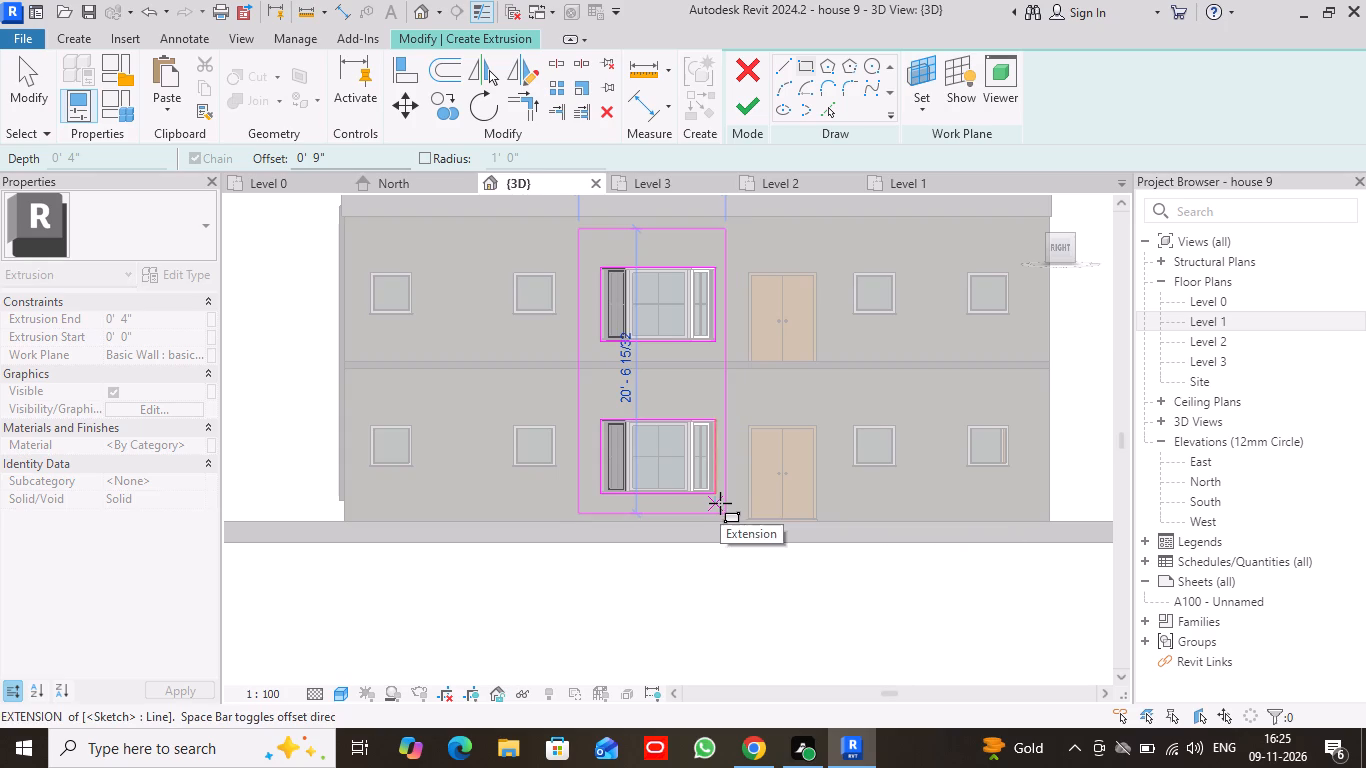
key(Escape)
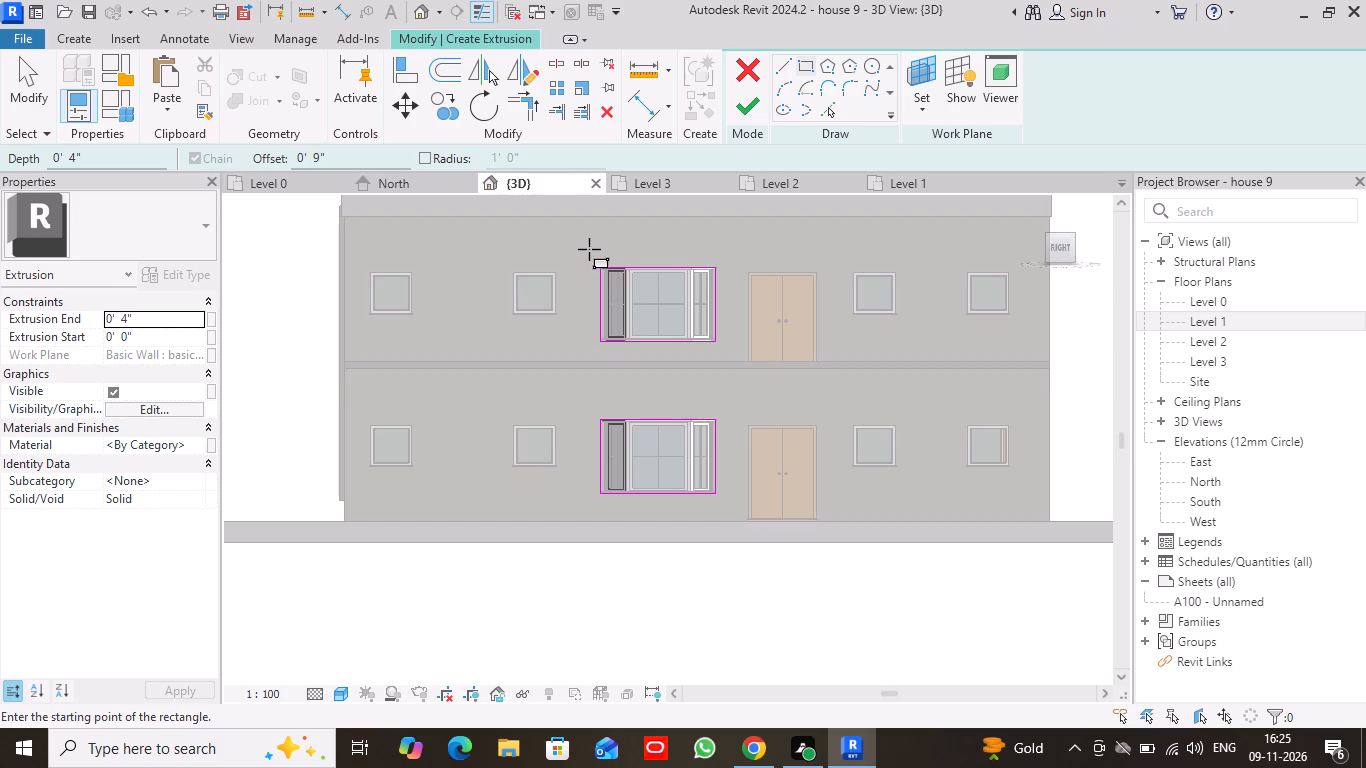
click(589, 249)
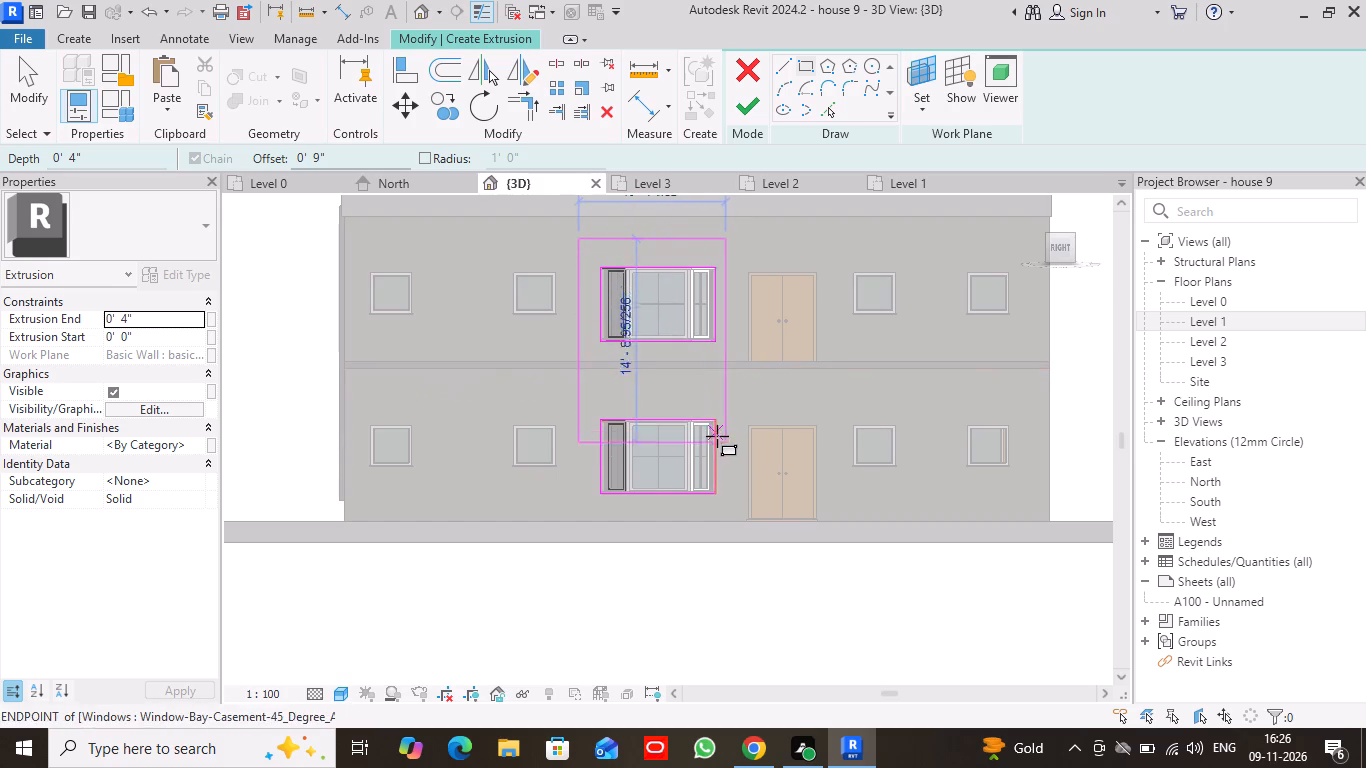
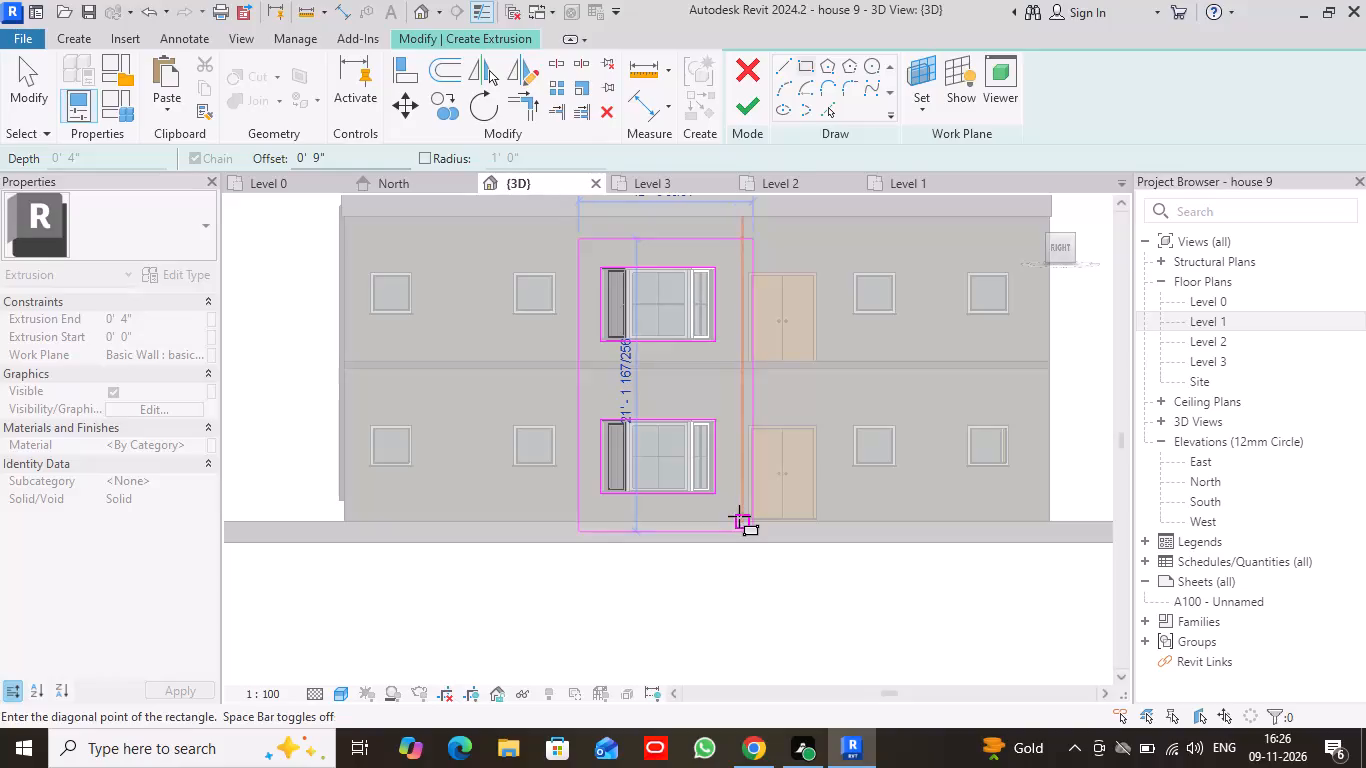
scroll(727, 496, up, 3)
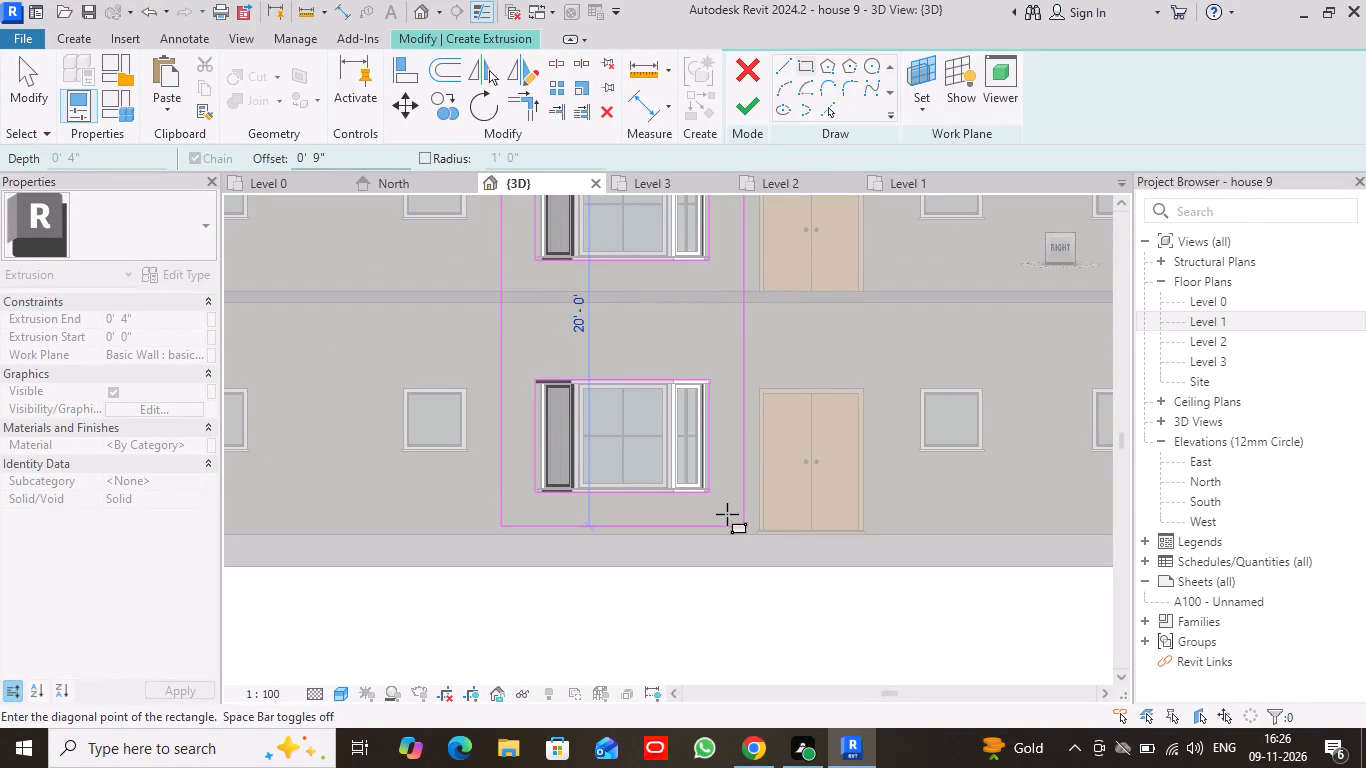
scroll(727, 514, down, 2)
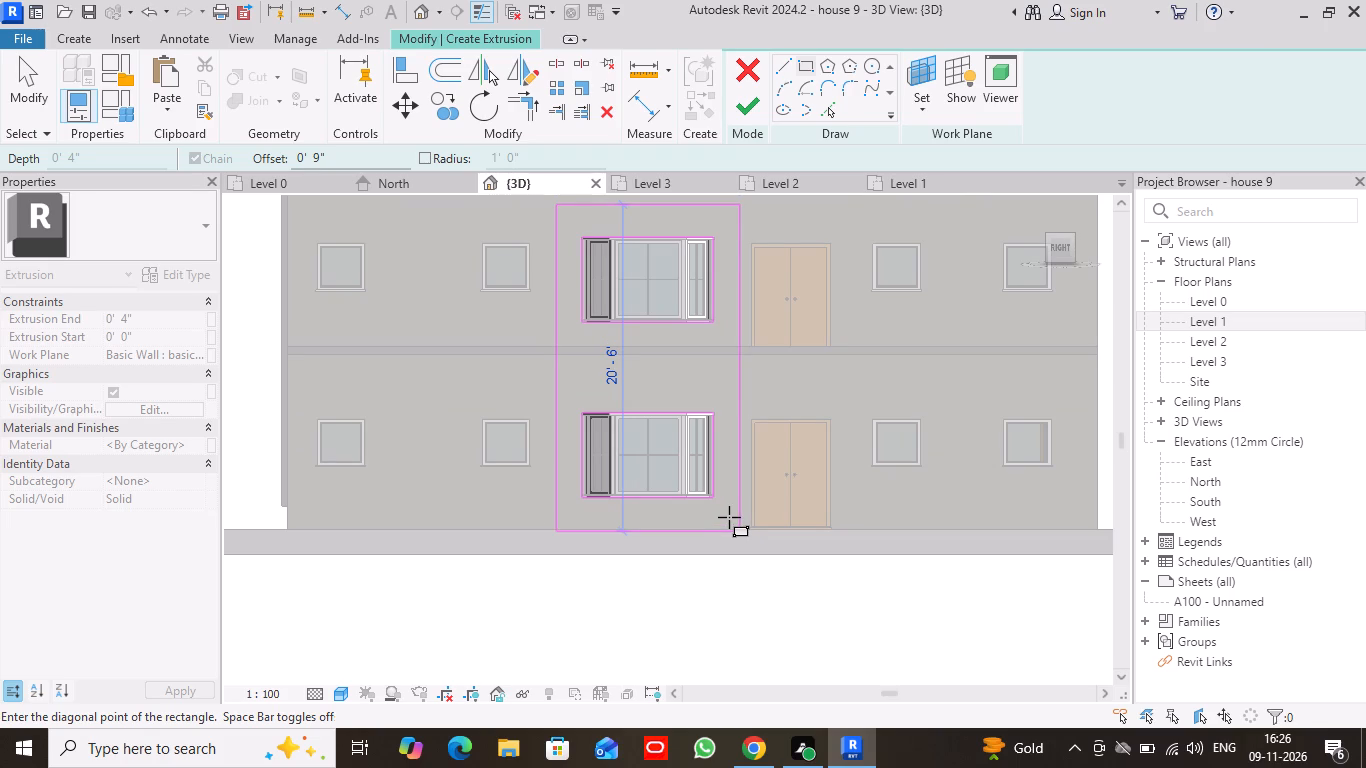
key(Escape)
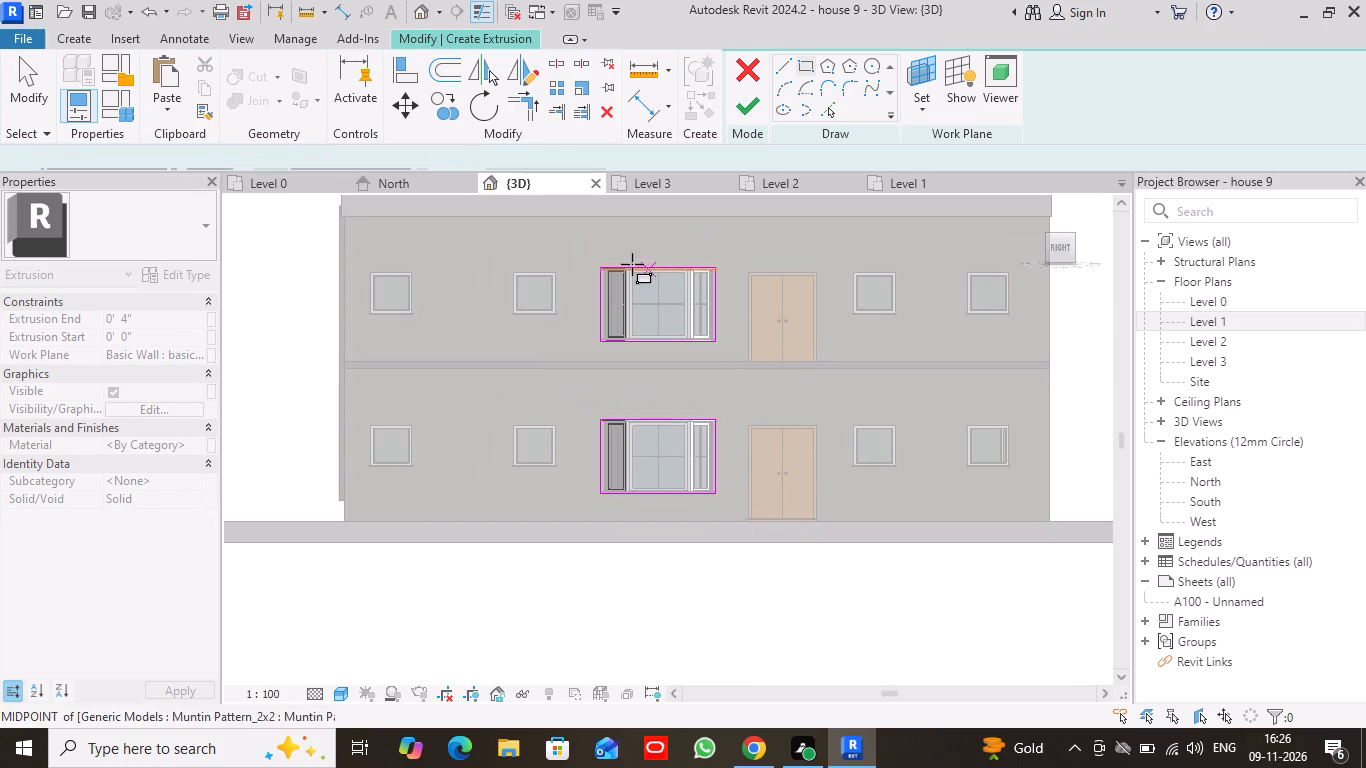
Sketch an outer rectangle about 20'-6" high around both bay windows with the 9" offset, and finish the 4" deep extrusion.
click(590, 246)
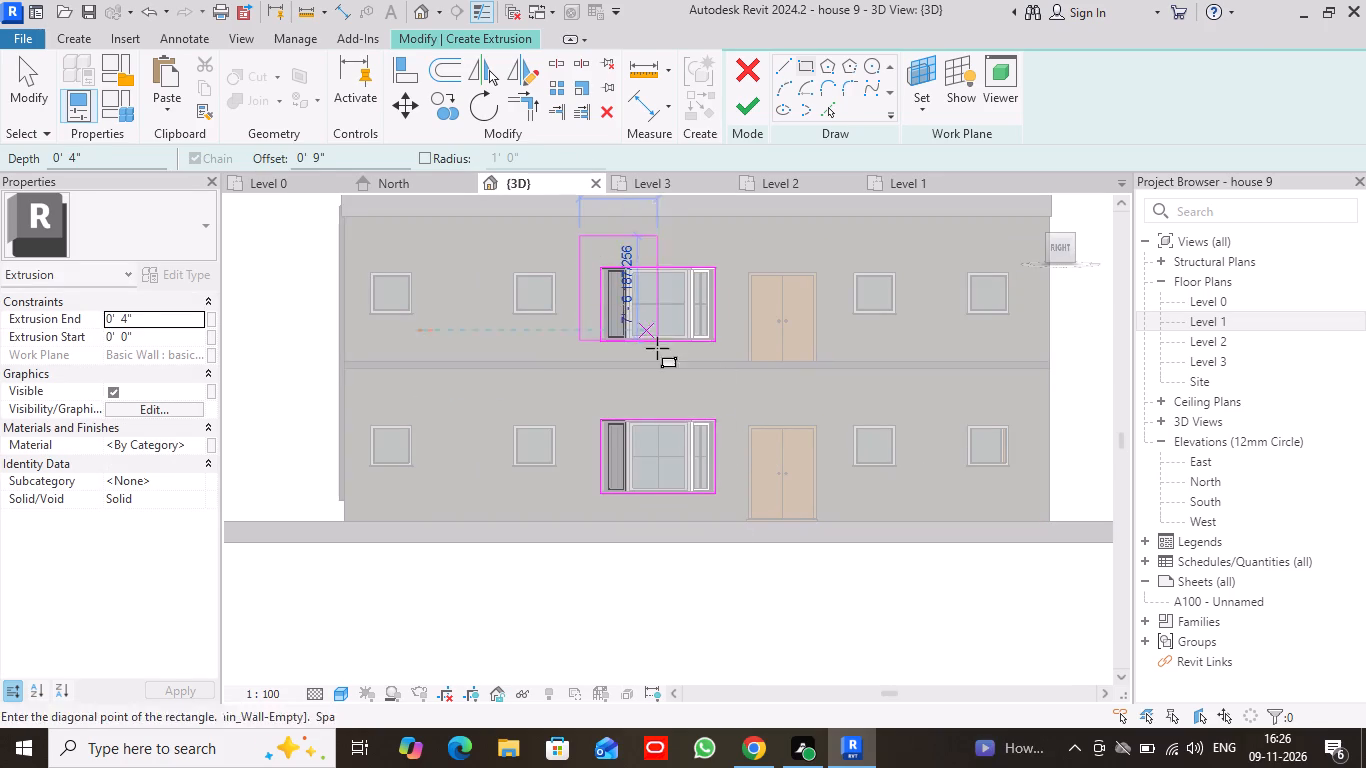
click(726, 508)
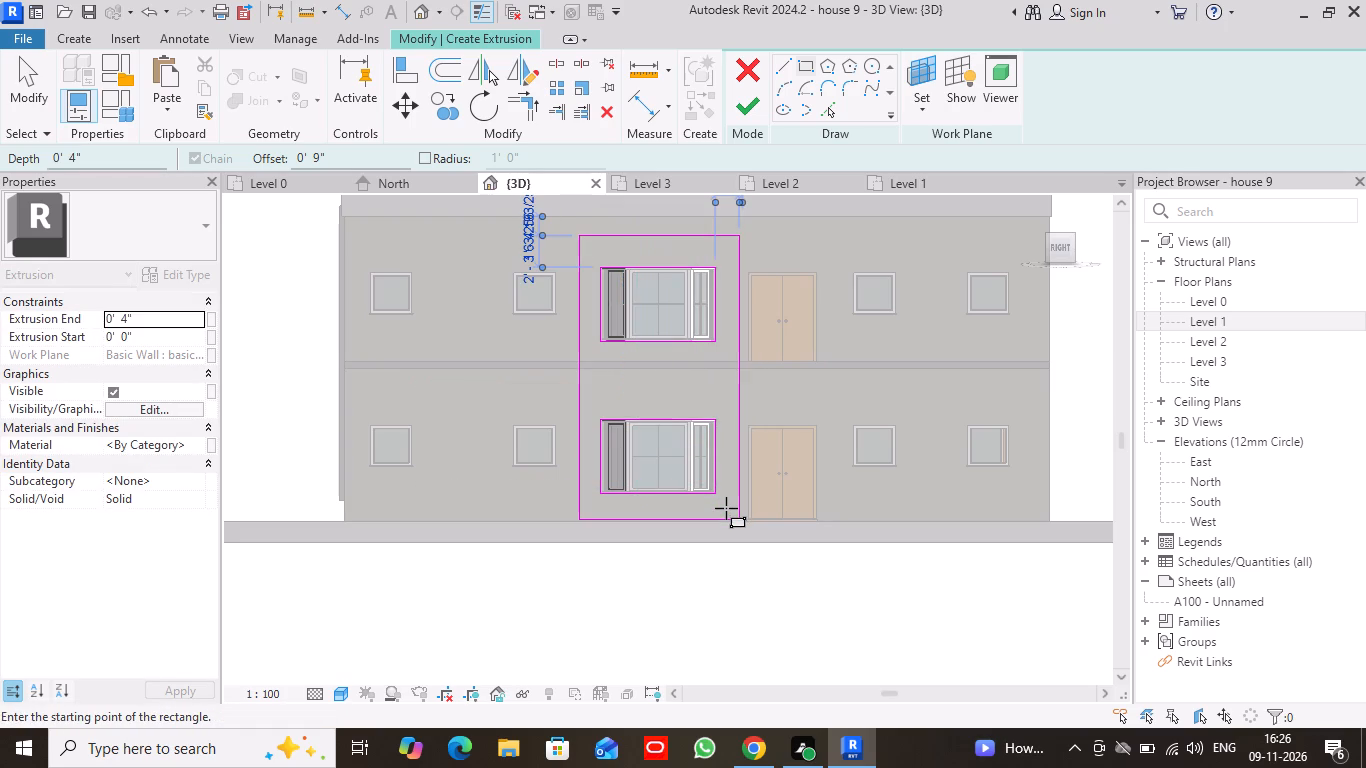
click(750, 113)
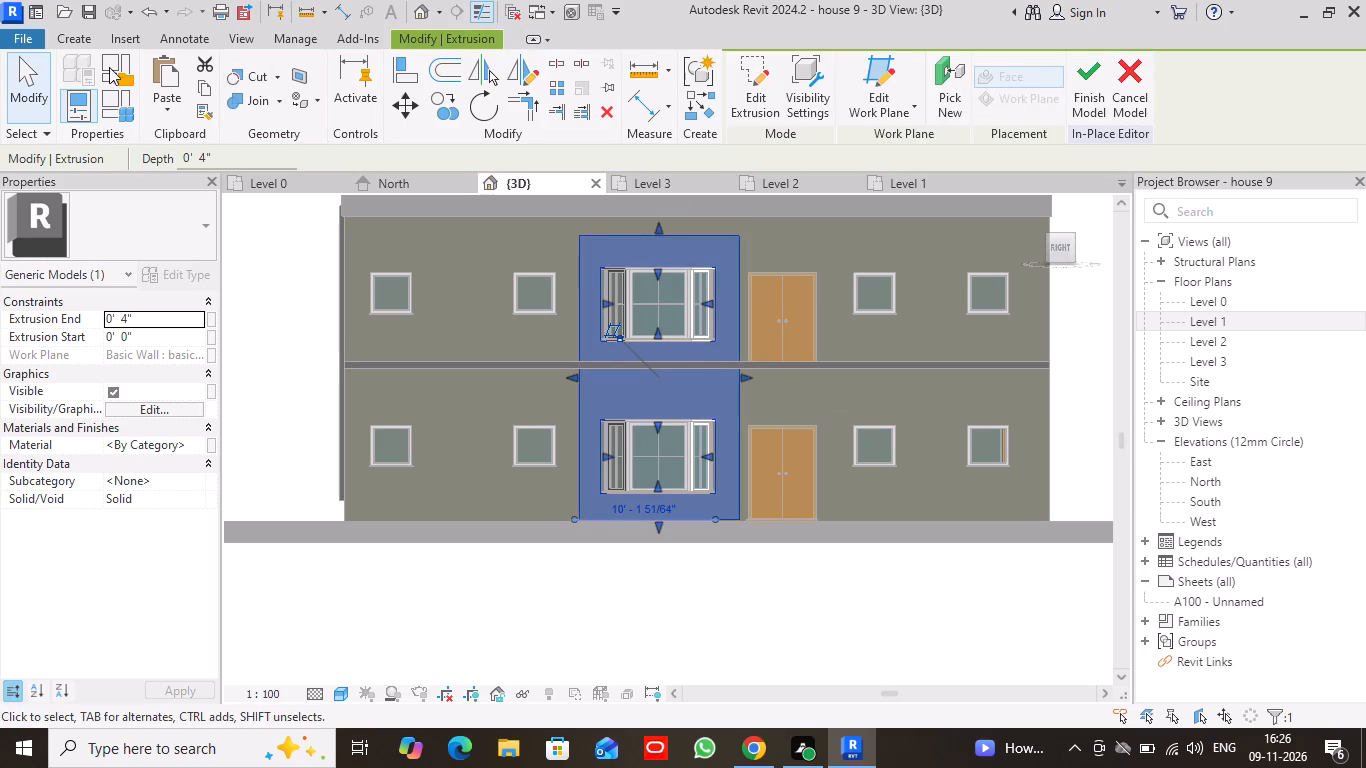
click(31, 71)
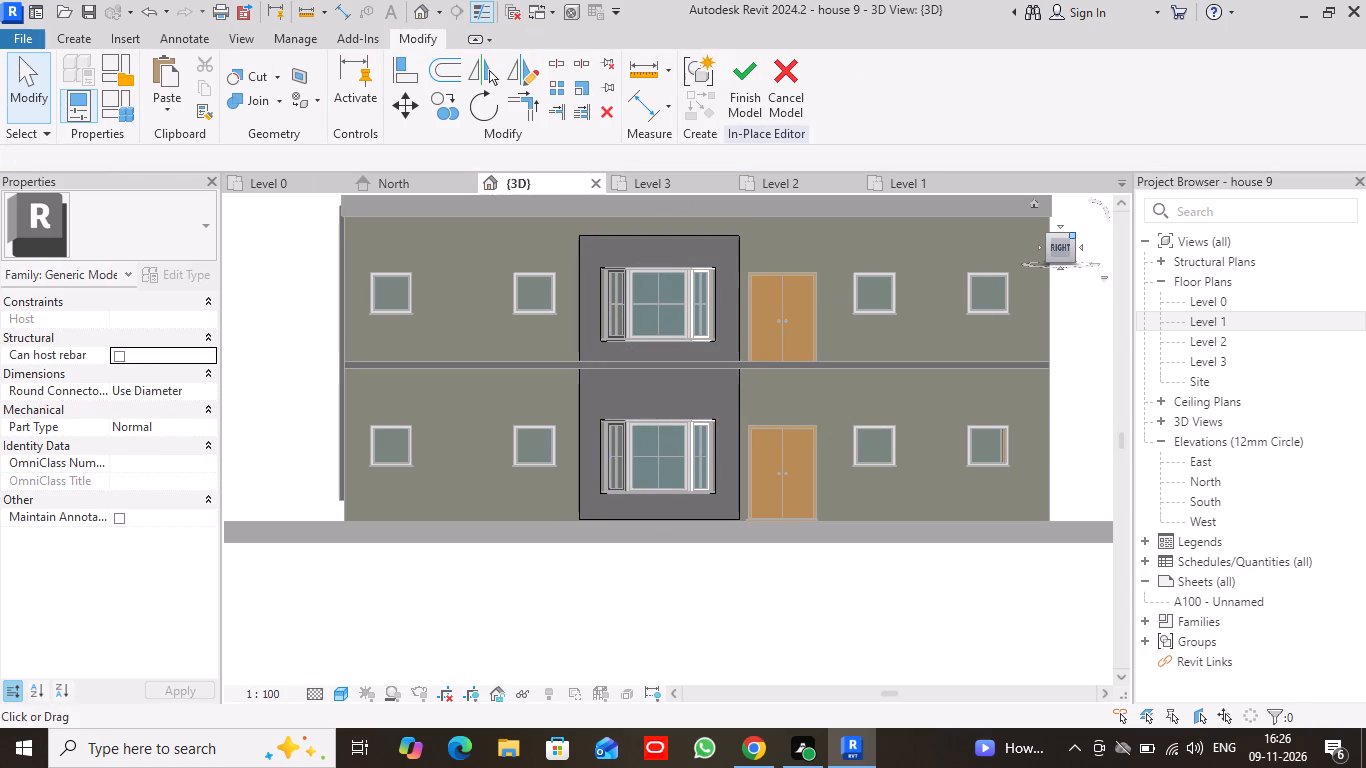
Examine the new bay window surround on the side wall in 3D, ending on a view from the building's front corner.
drag(1073, 234, 996, 263)
scroll(917, 526, down, 2)
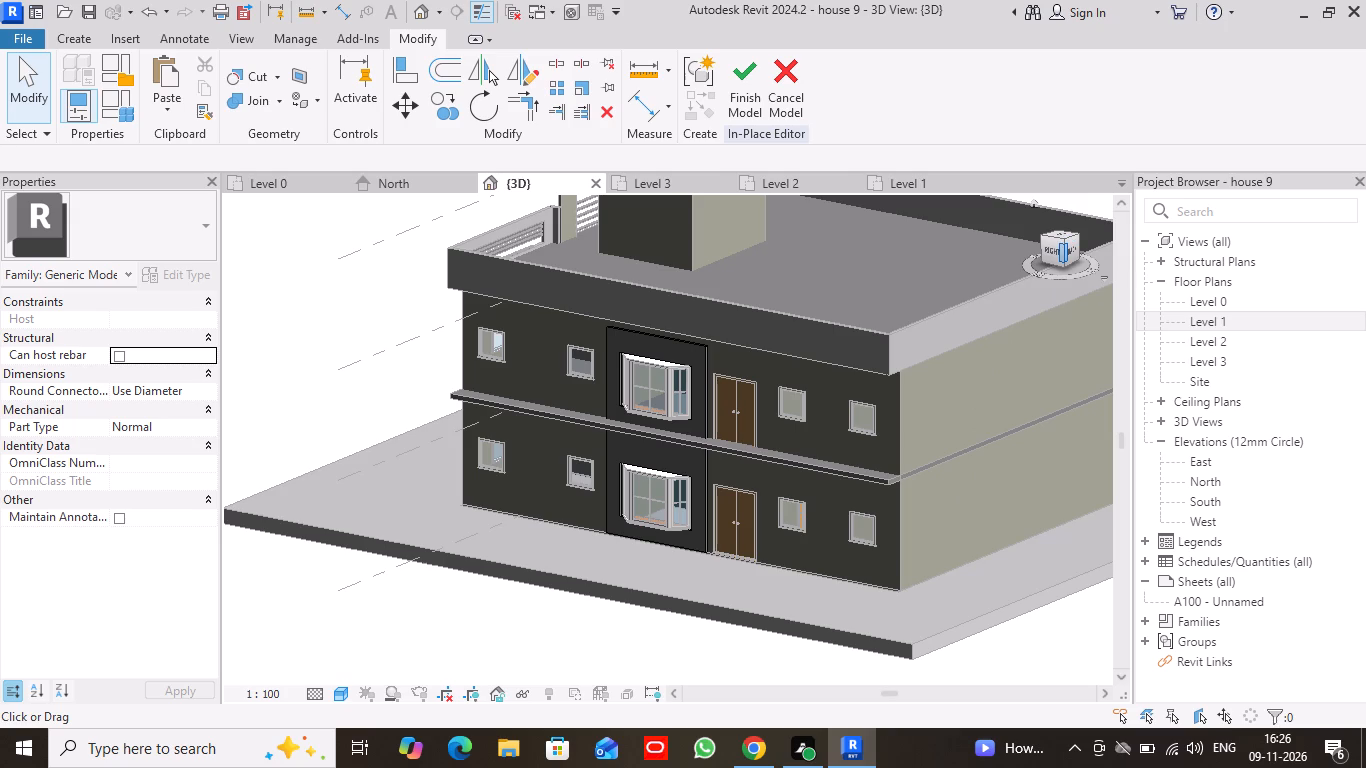
drag(1064, 250, 772, 244)
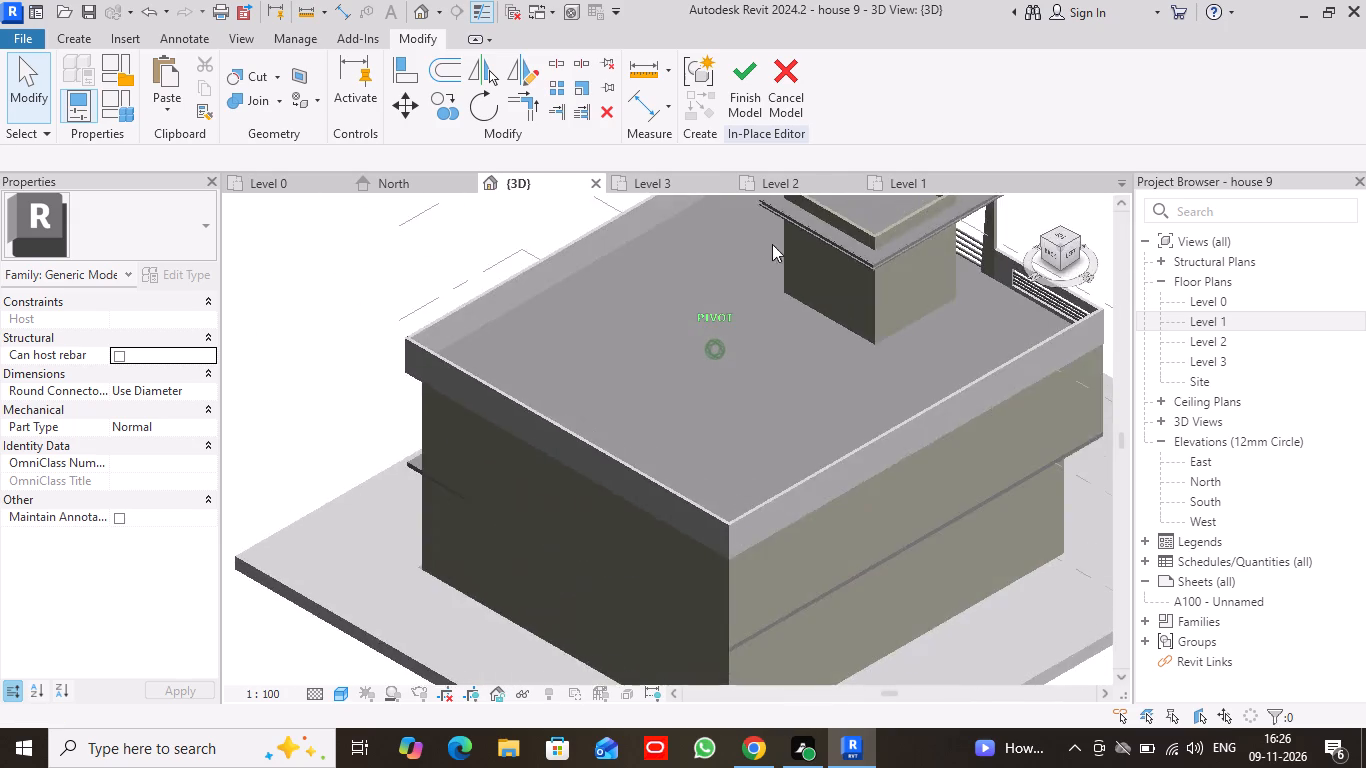
drag(772, 244, 723, 206)
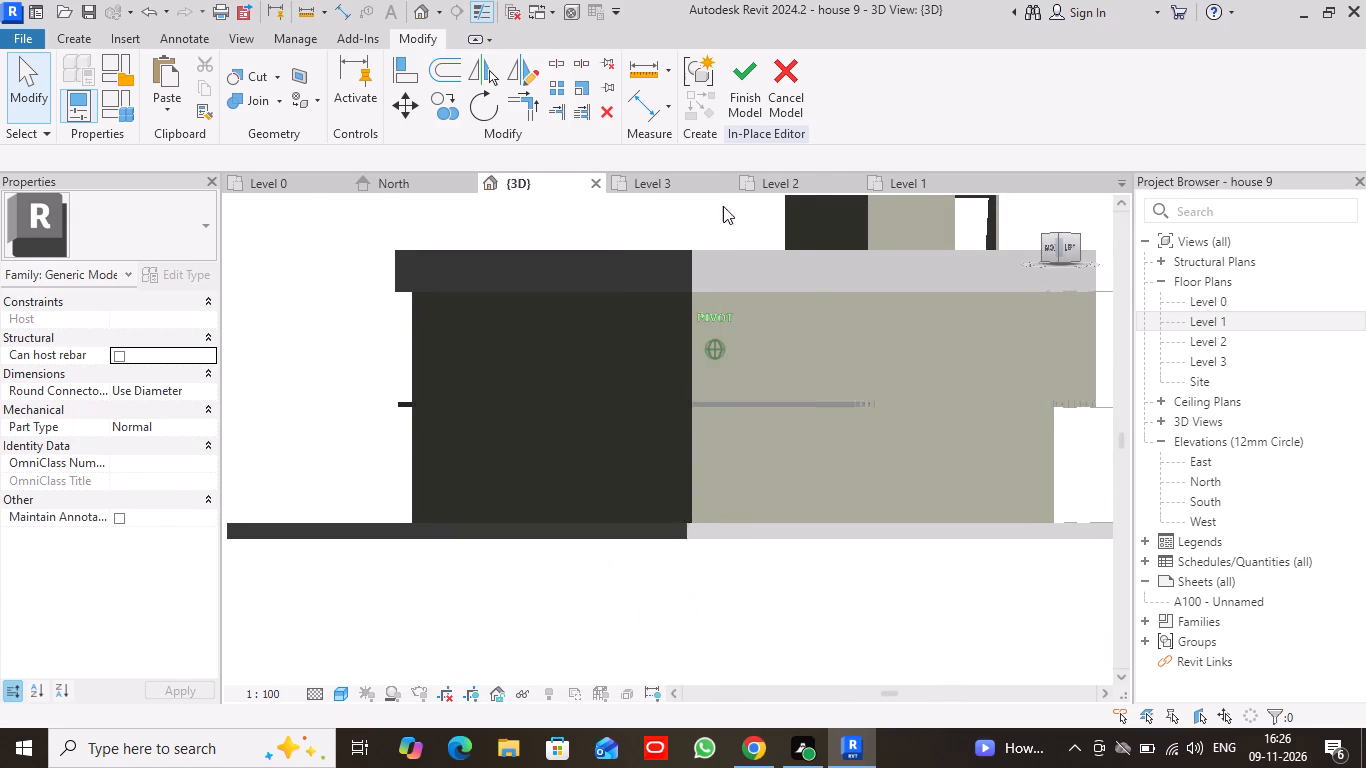
drag(723, 206, 289, 242)
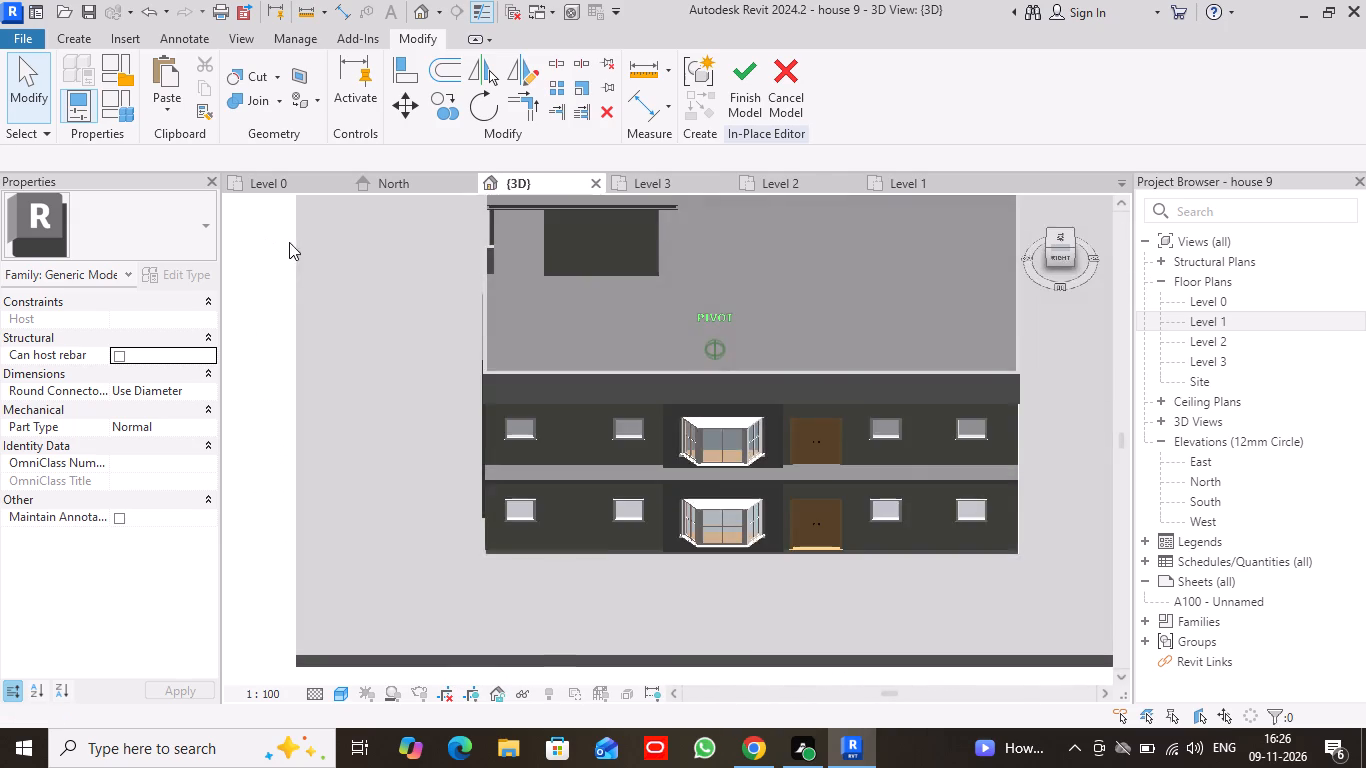
drag(289, 242, 454, 223)
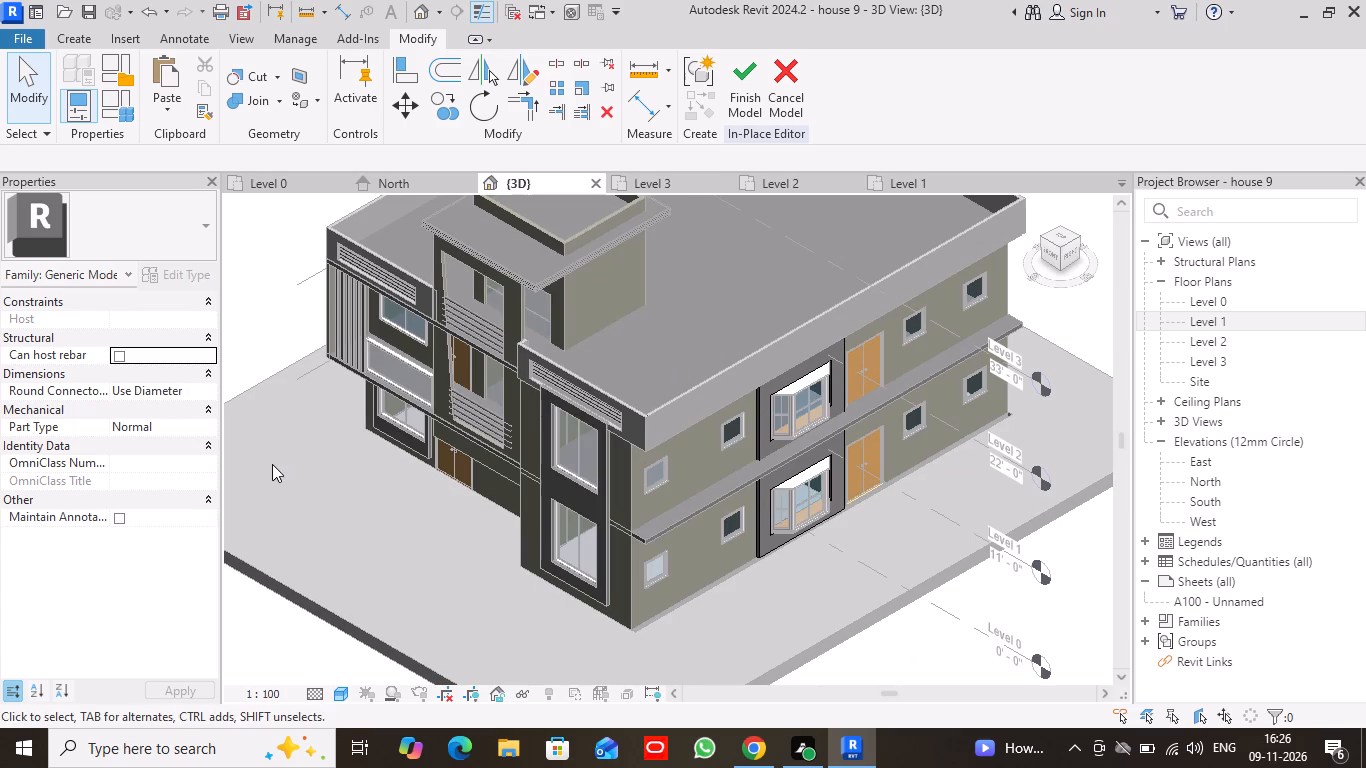
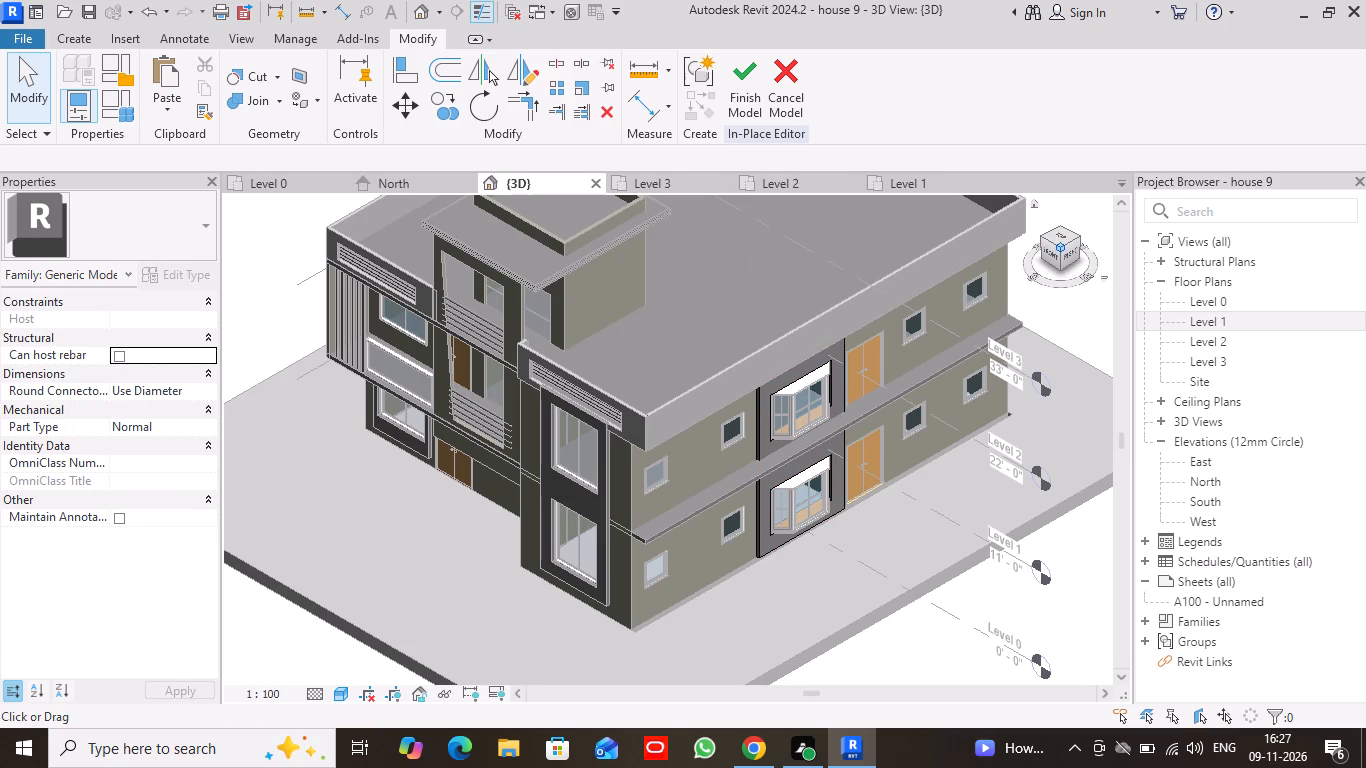
Examine the bay window surround in 3D from a low angle, against the whole side facade and close up at the upper bay window.
drag(1060, 253, 1011, 221)
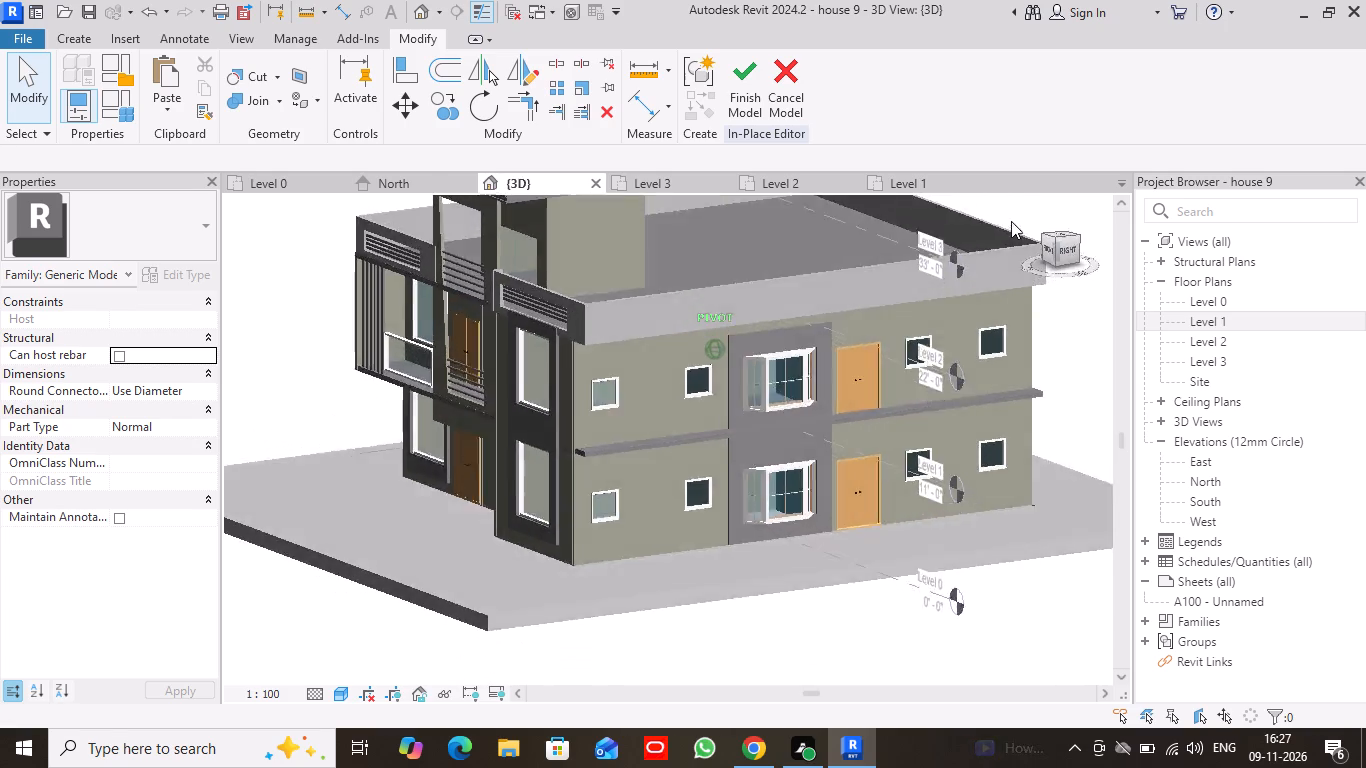
drag(1011, 221, 1010, 220)
scroll(834, 422, up, 4)
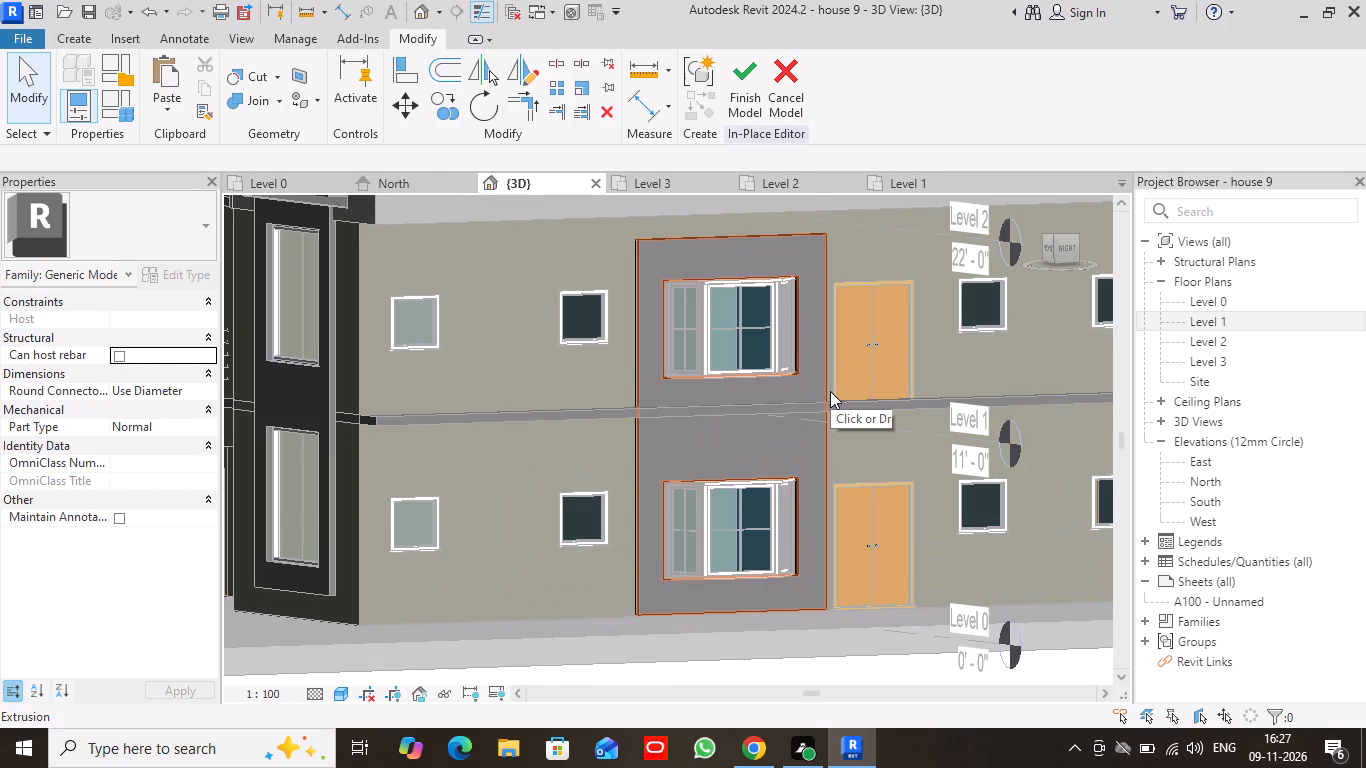
scroll(569, 329, down, 4)
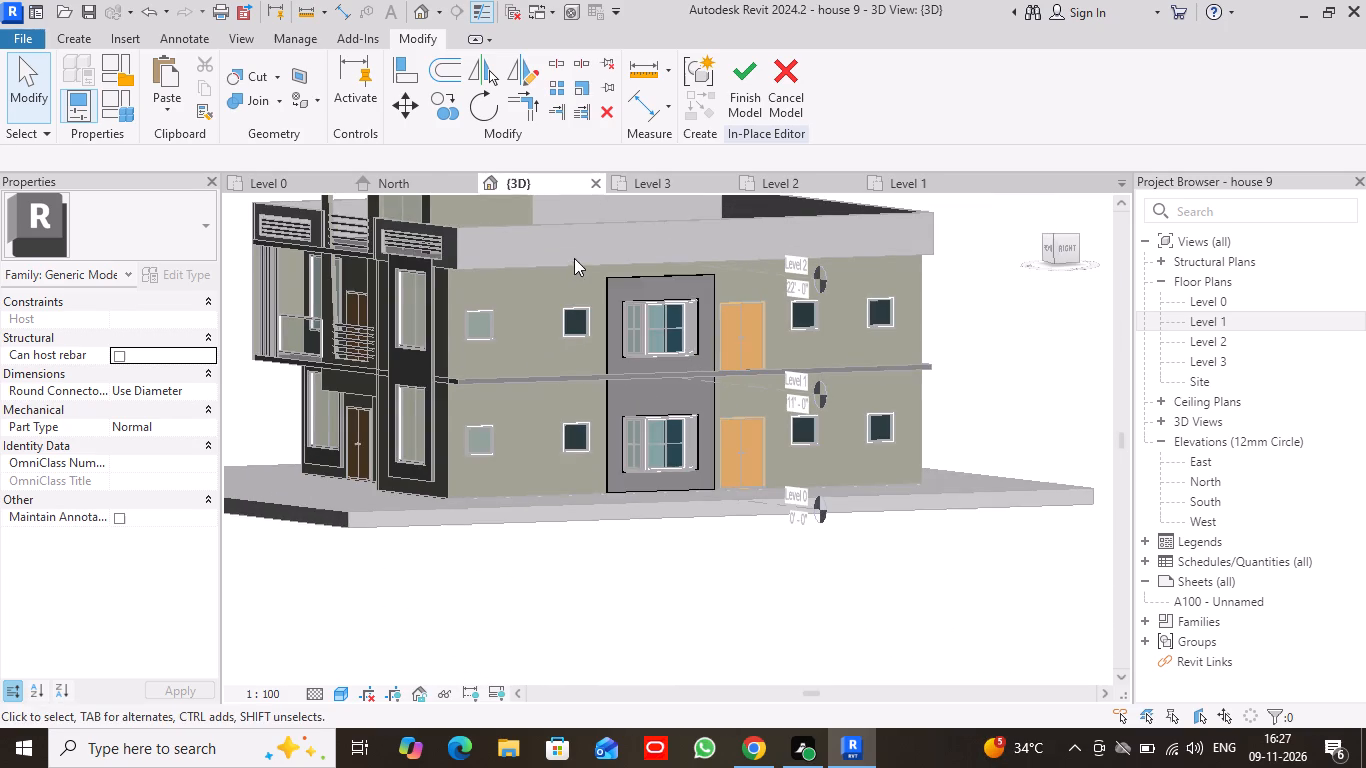
middle_drag(574, 258, 503, 319)
scroll(503, 319, down, 1)
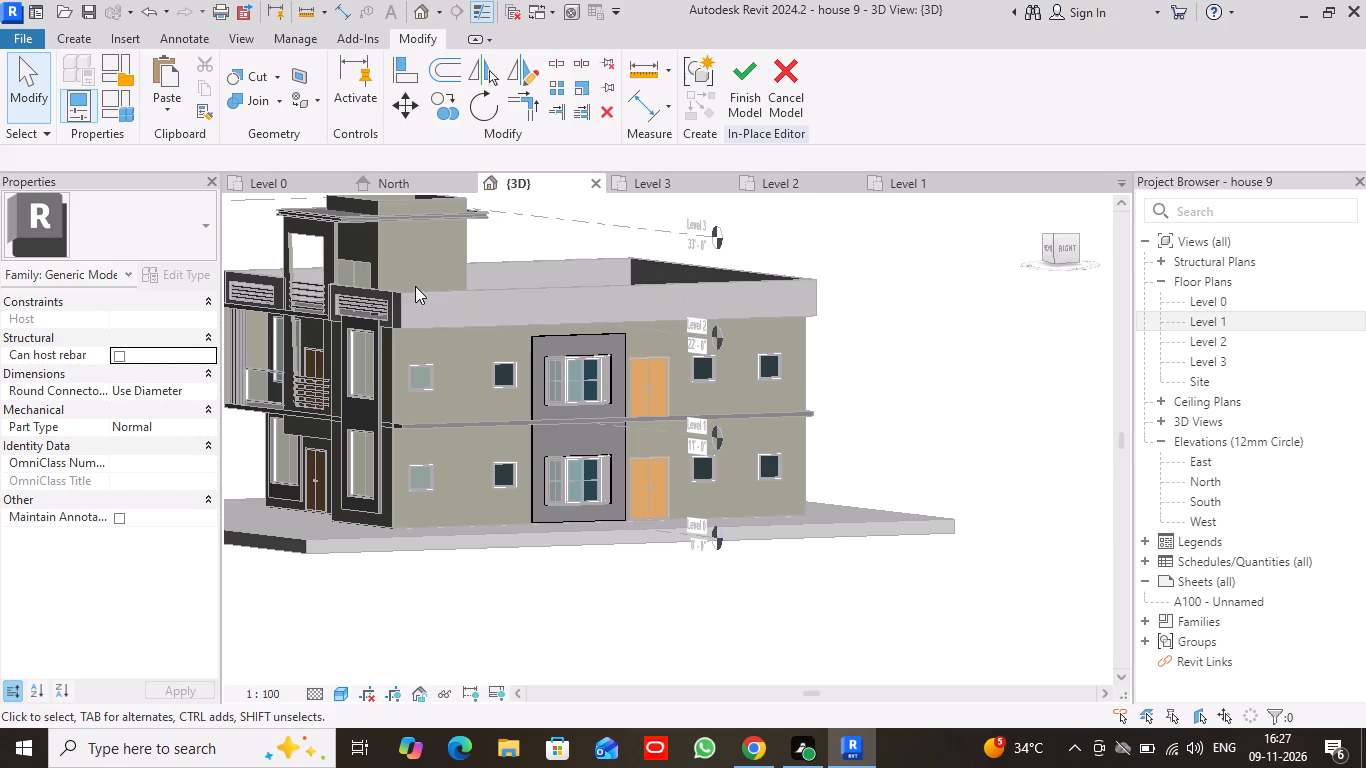
middle_drag(415, 286, 528, 314)
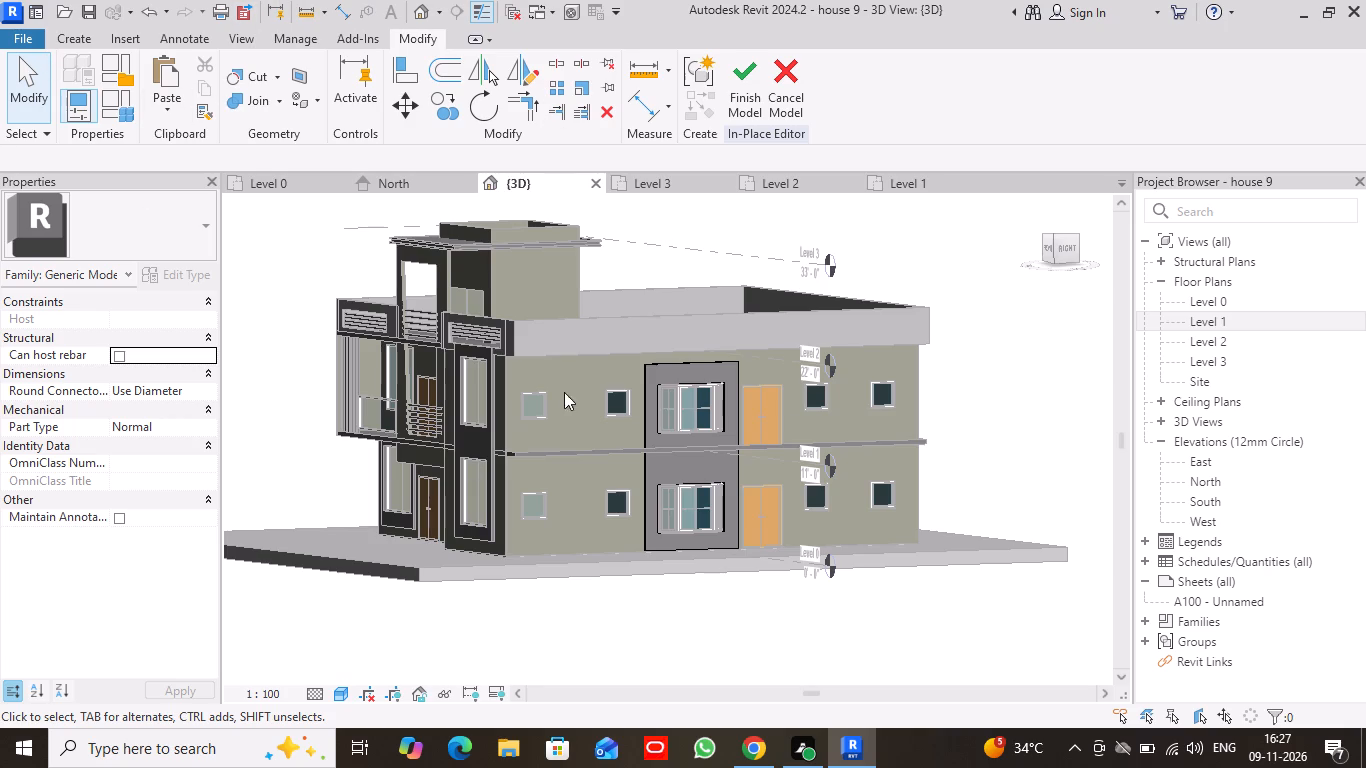
scroll(672, 434, up, 4)
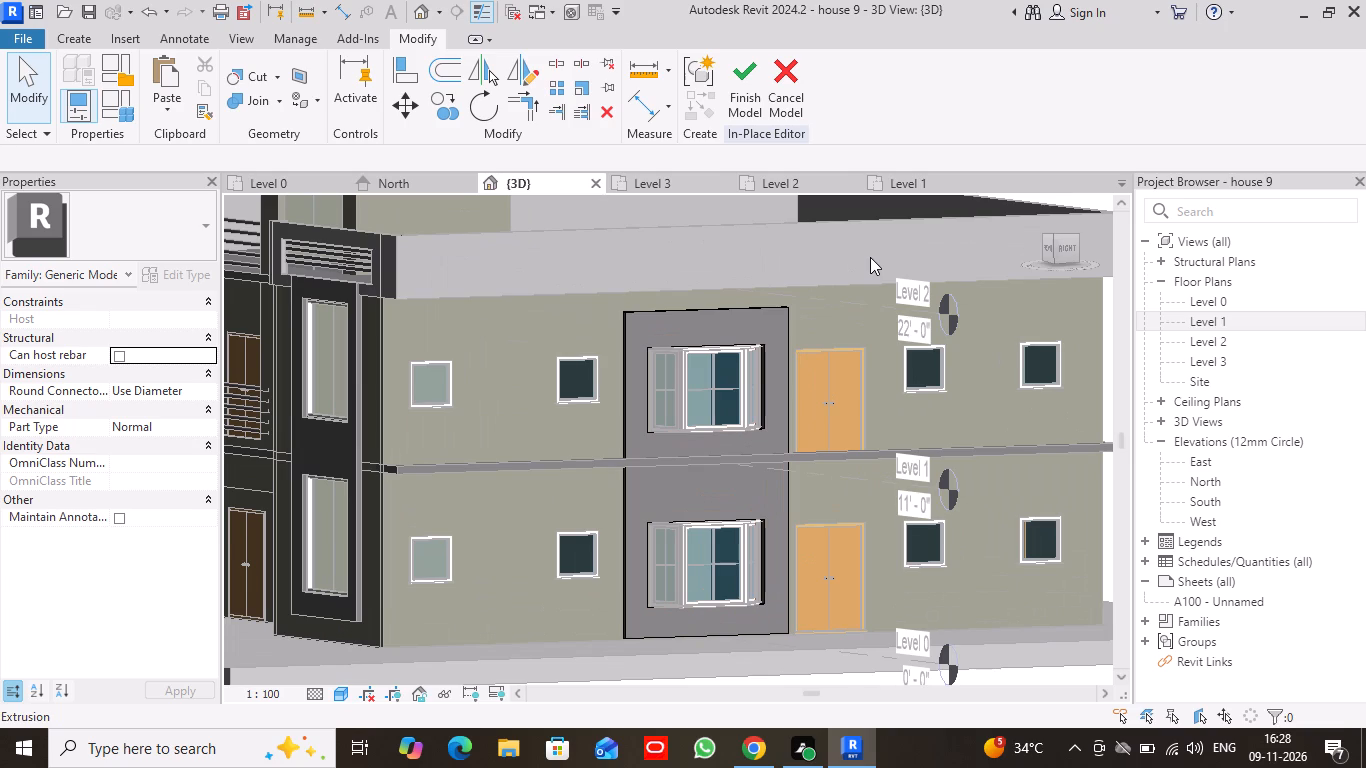
scroll(816, 368, up, 4)
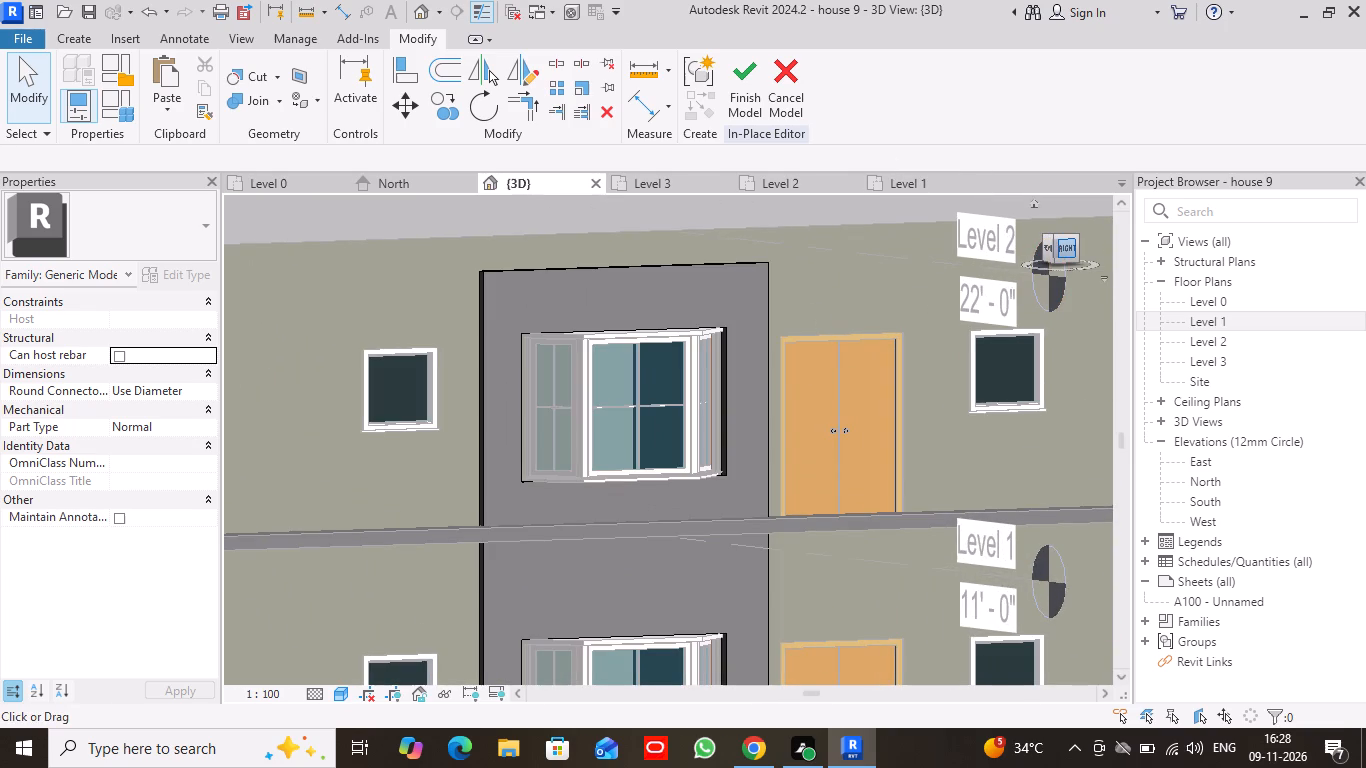
Examine the surround from the side wall's far corner, focusing on its projecting edge beside the double doors and the floor-level ledge.
drag(1079, 245, 951, 275)
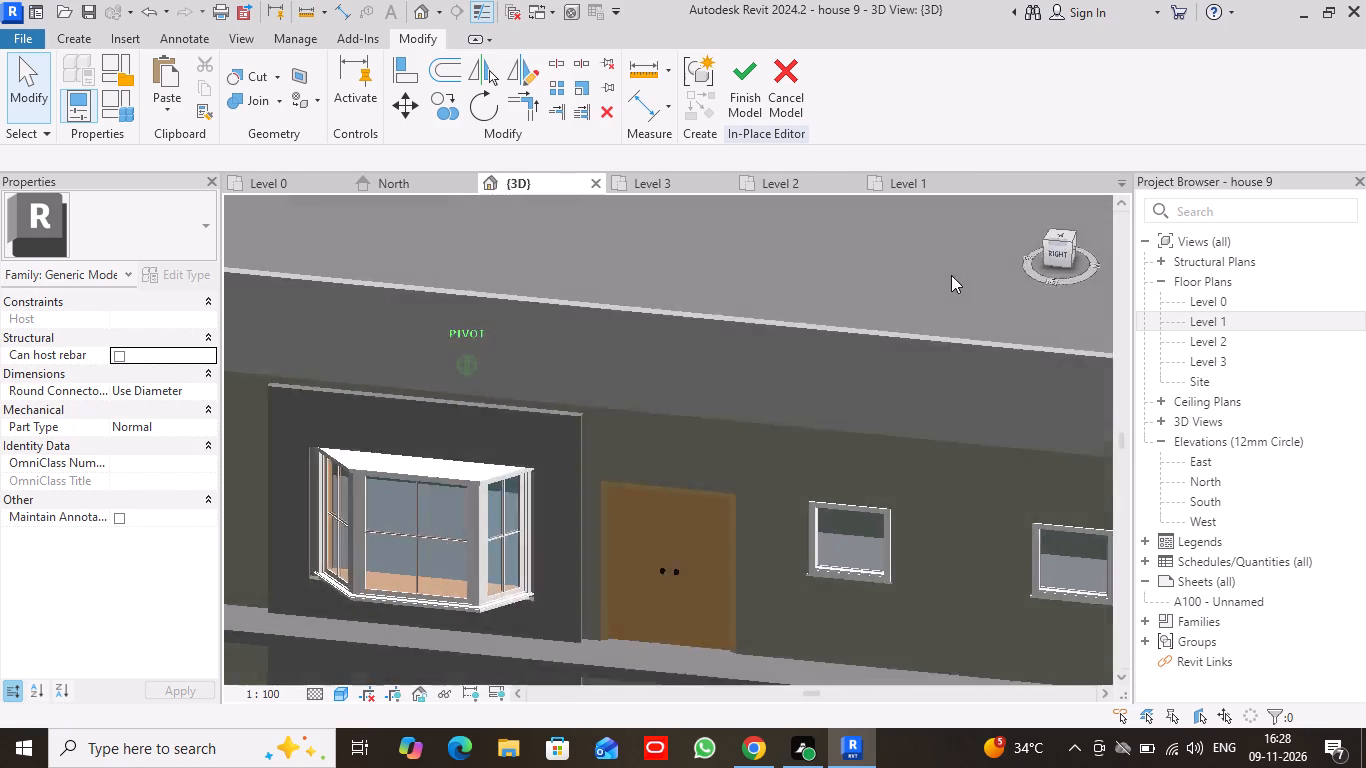
drag(951, 275, 897, 257)
scroll(608, 423, down, 3)
middle_drag(616, 422, 622, 403)
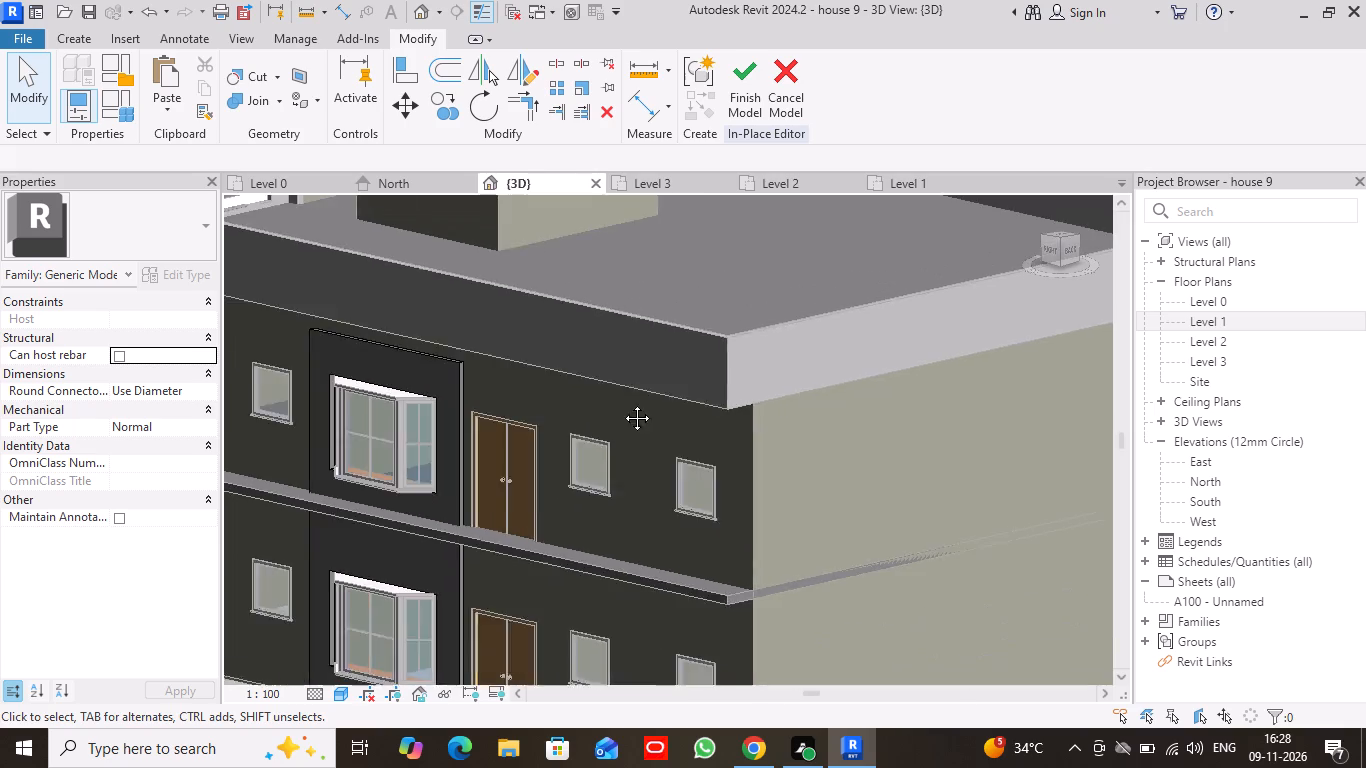
middle_drag(622, 403, 732, 243)
scroll(742, 282, down, 1)
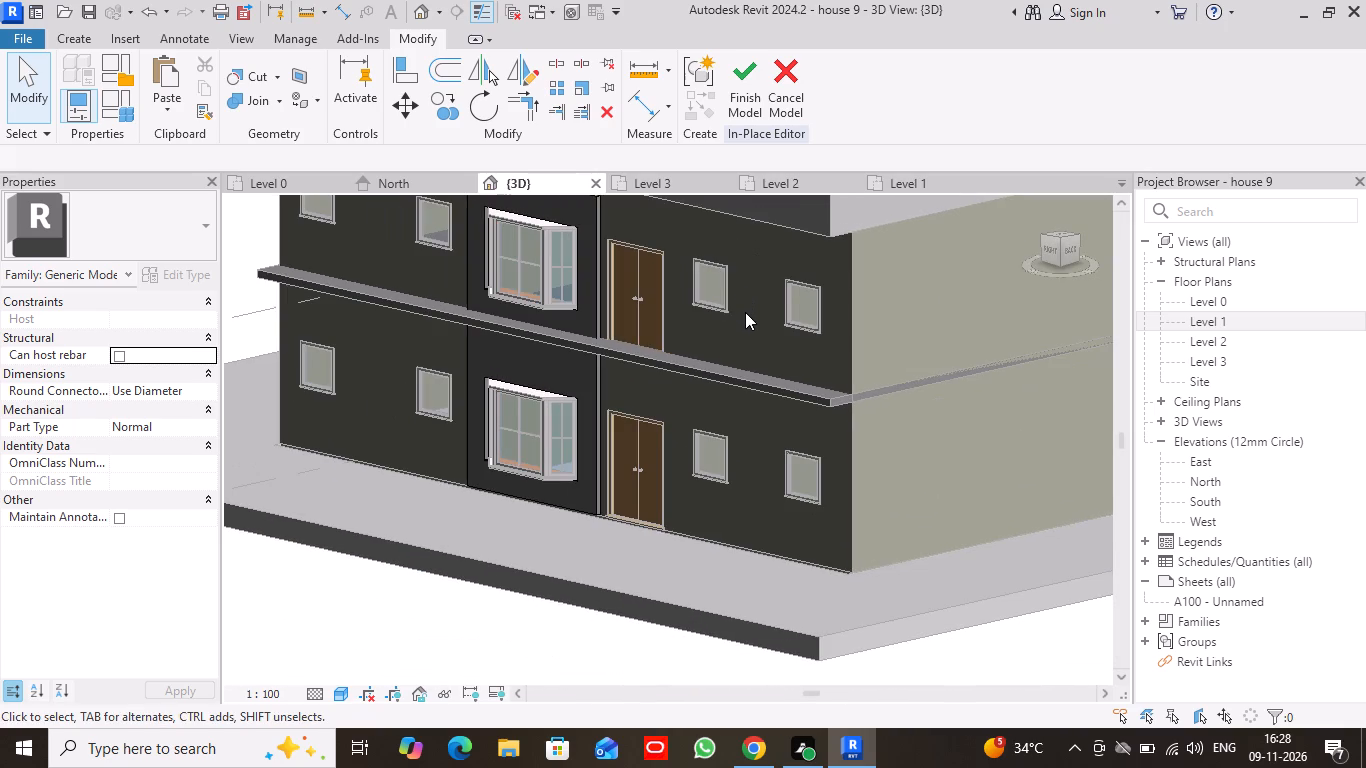
scroll(743, 329, down, 1)
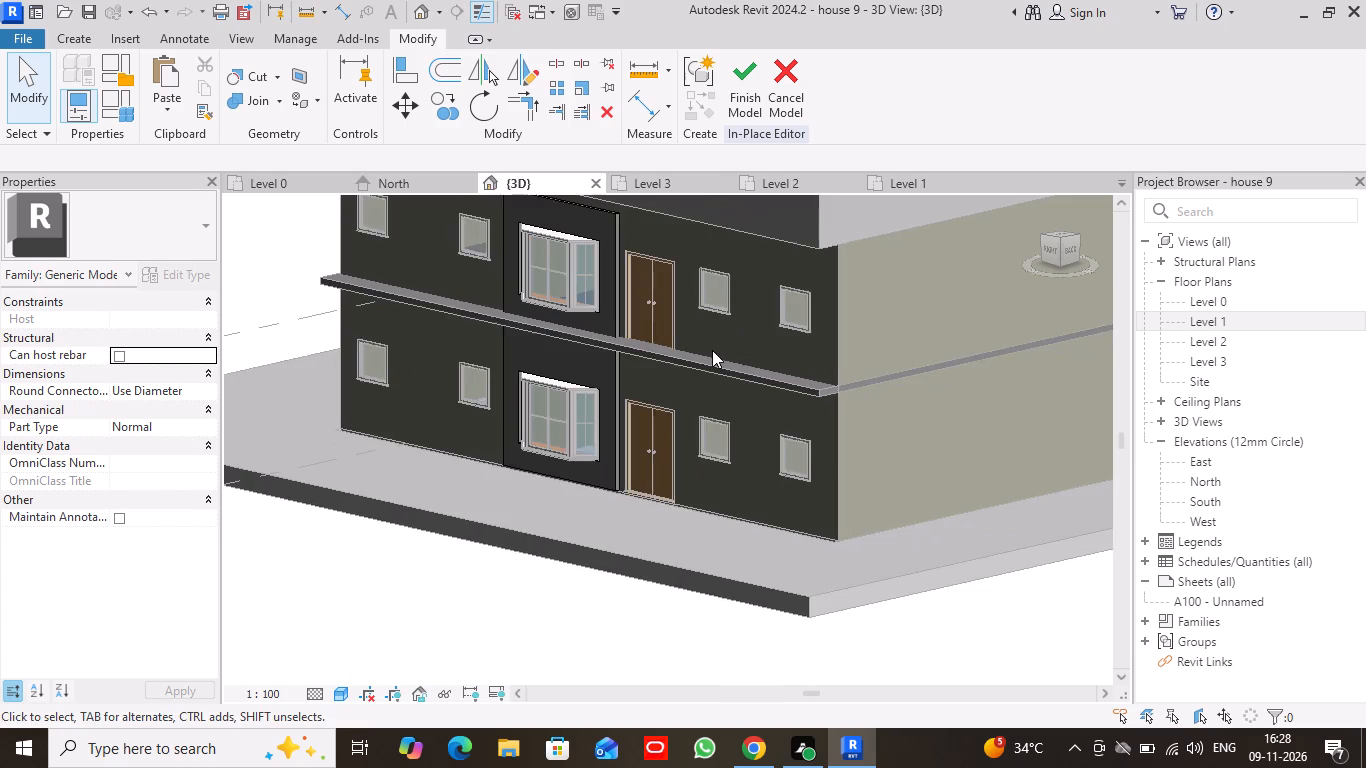
middle_drag(712, 350, 769, 399)
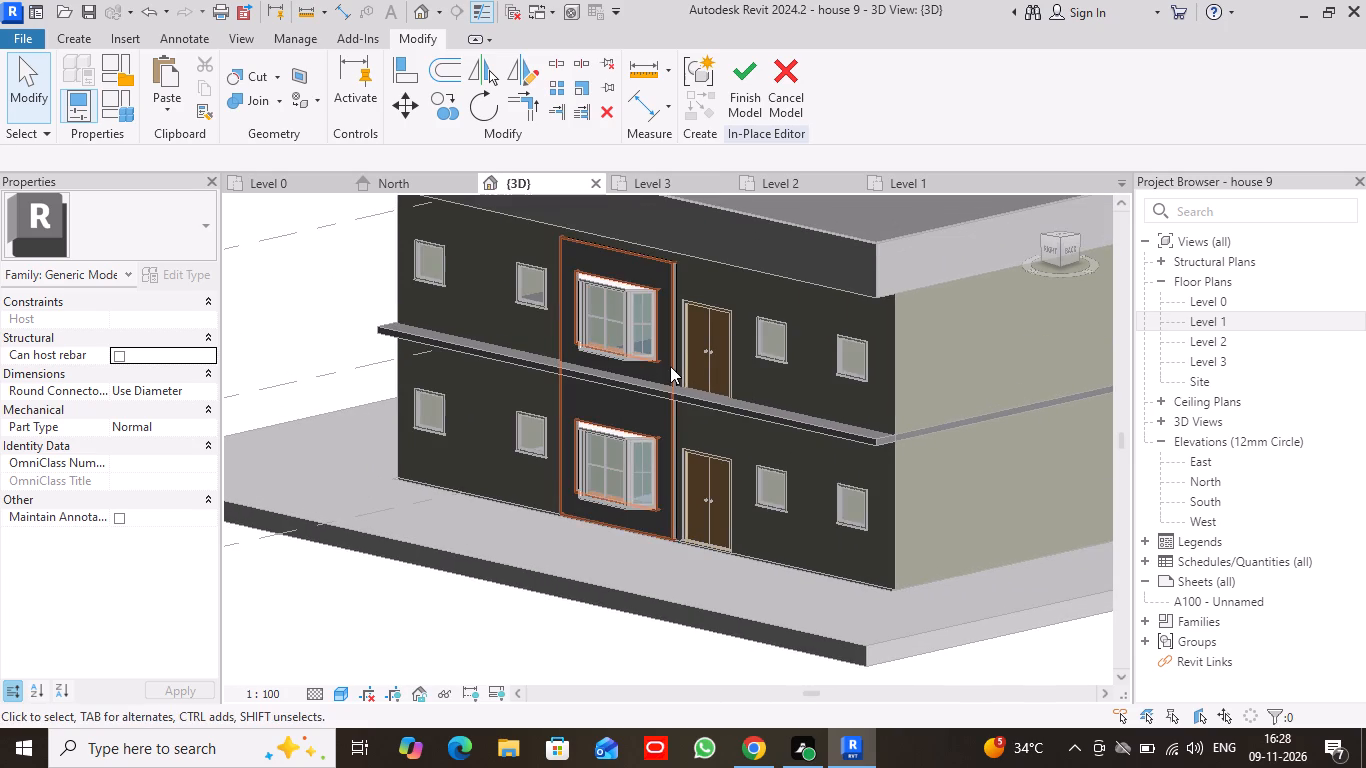
scroll(670, 366, up, 2)
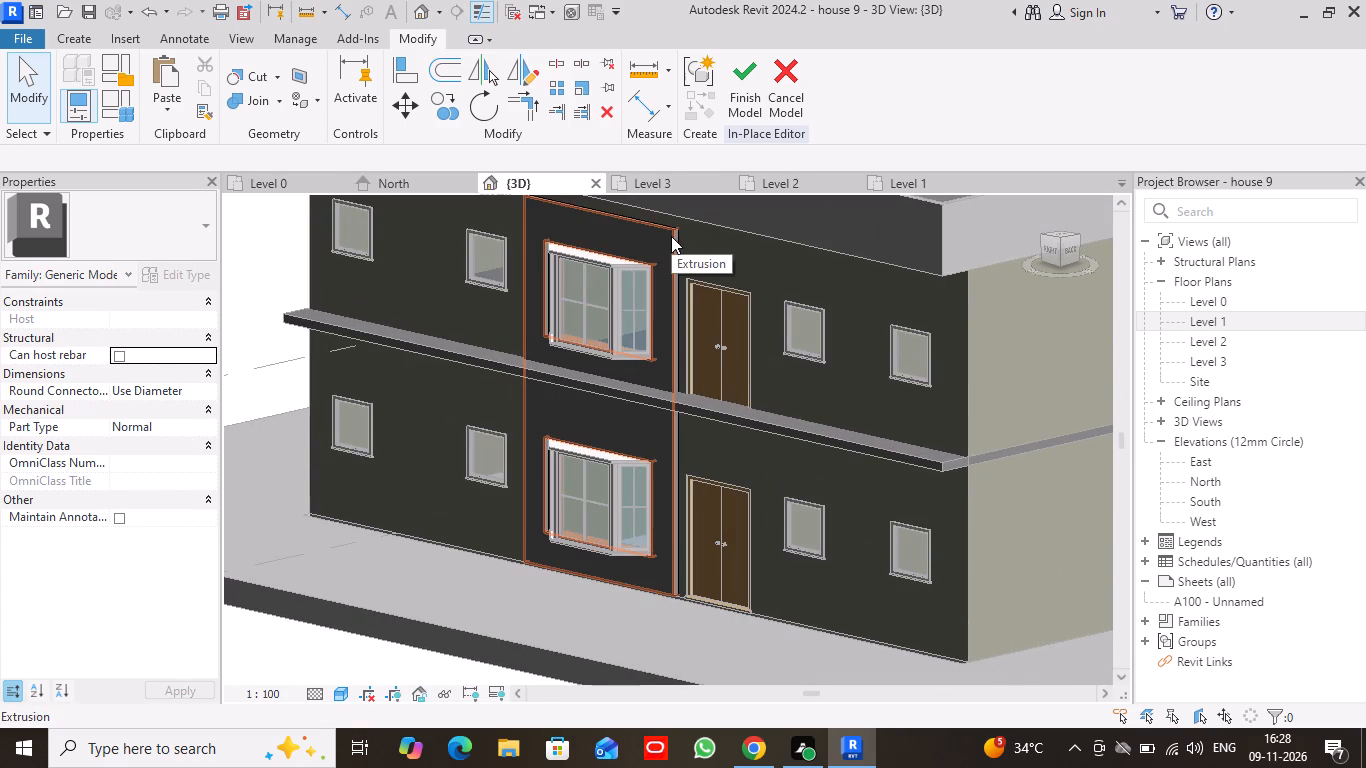
scroll(671, 236, up, 3)
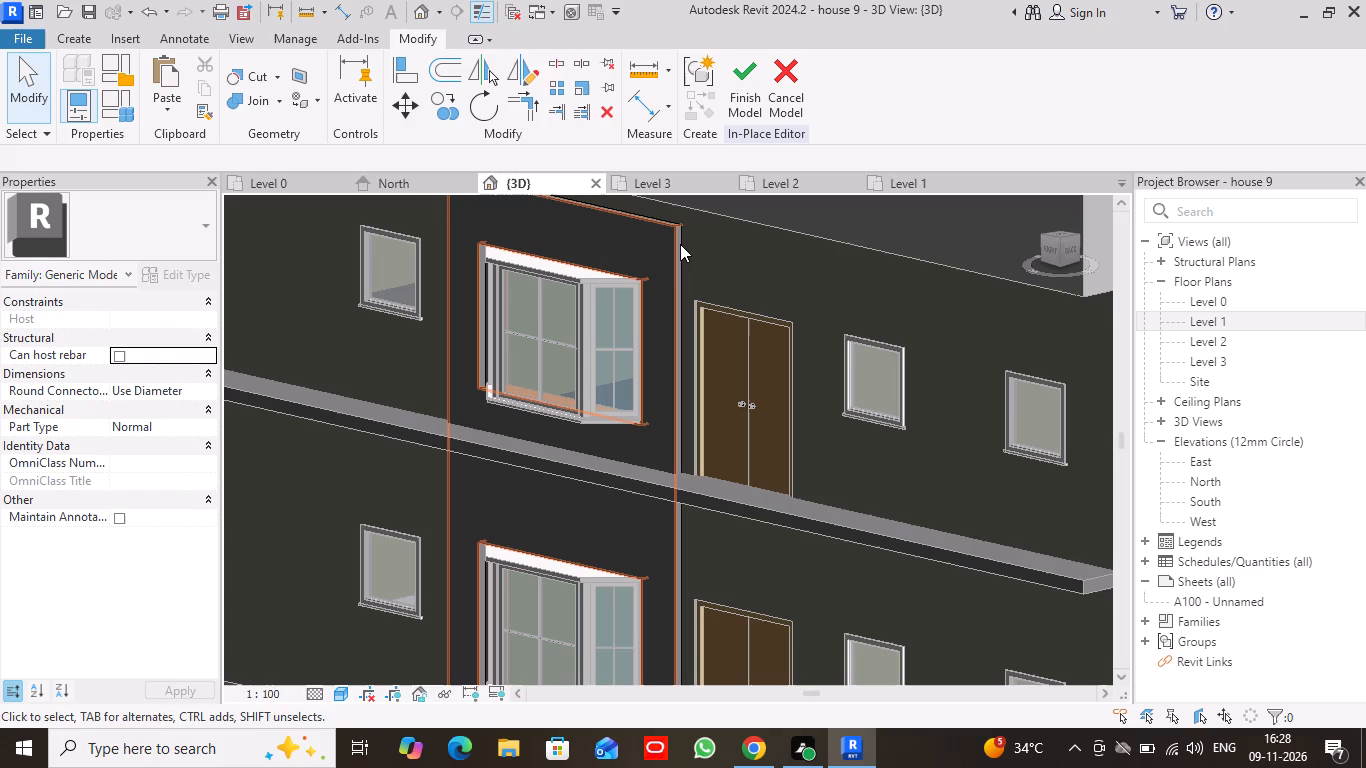
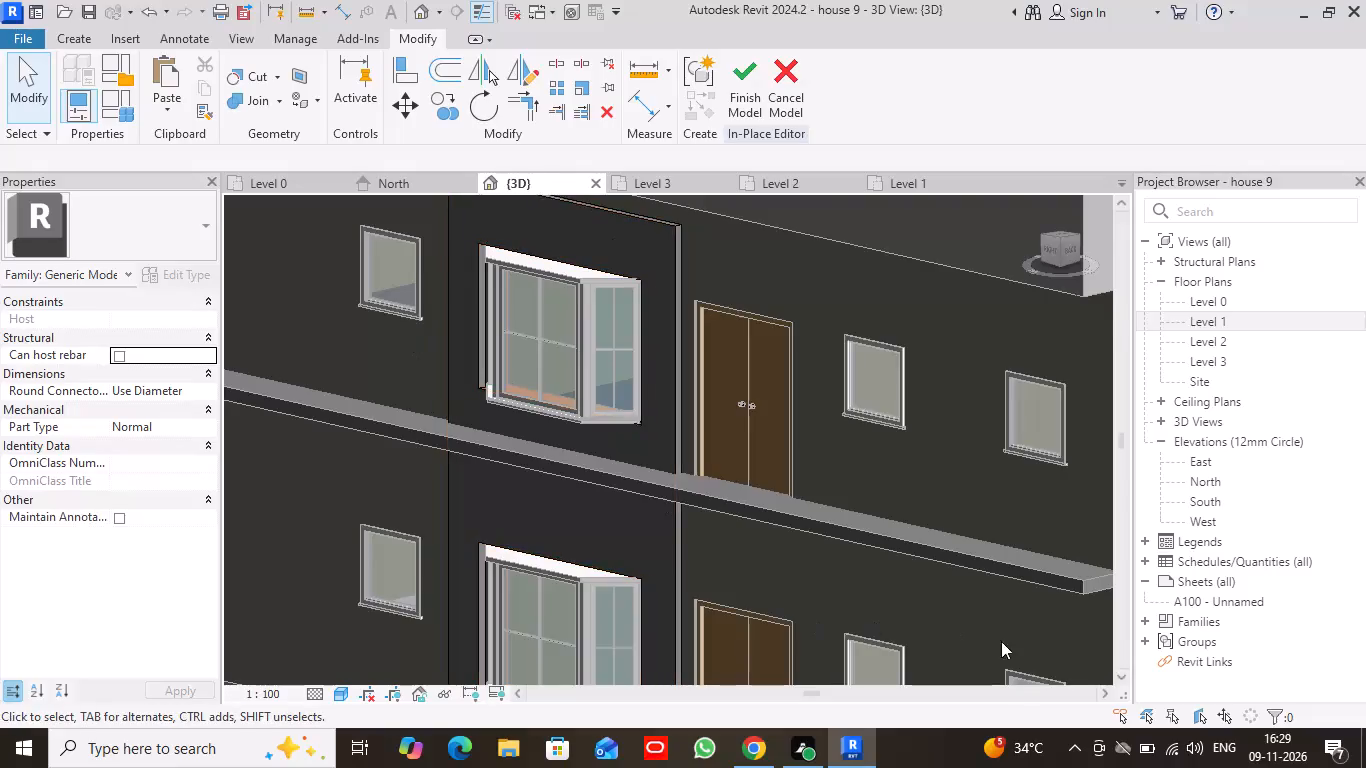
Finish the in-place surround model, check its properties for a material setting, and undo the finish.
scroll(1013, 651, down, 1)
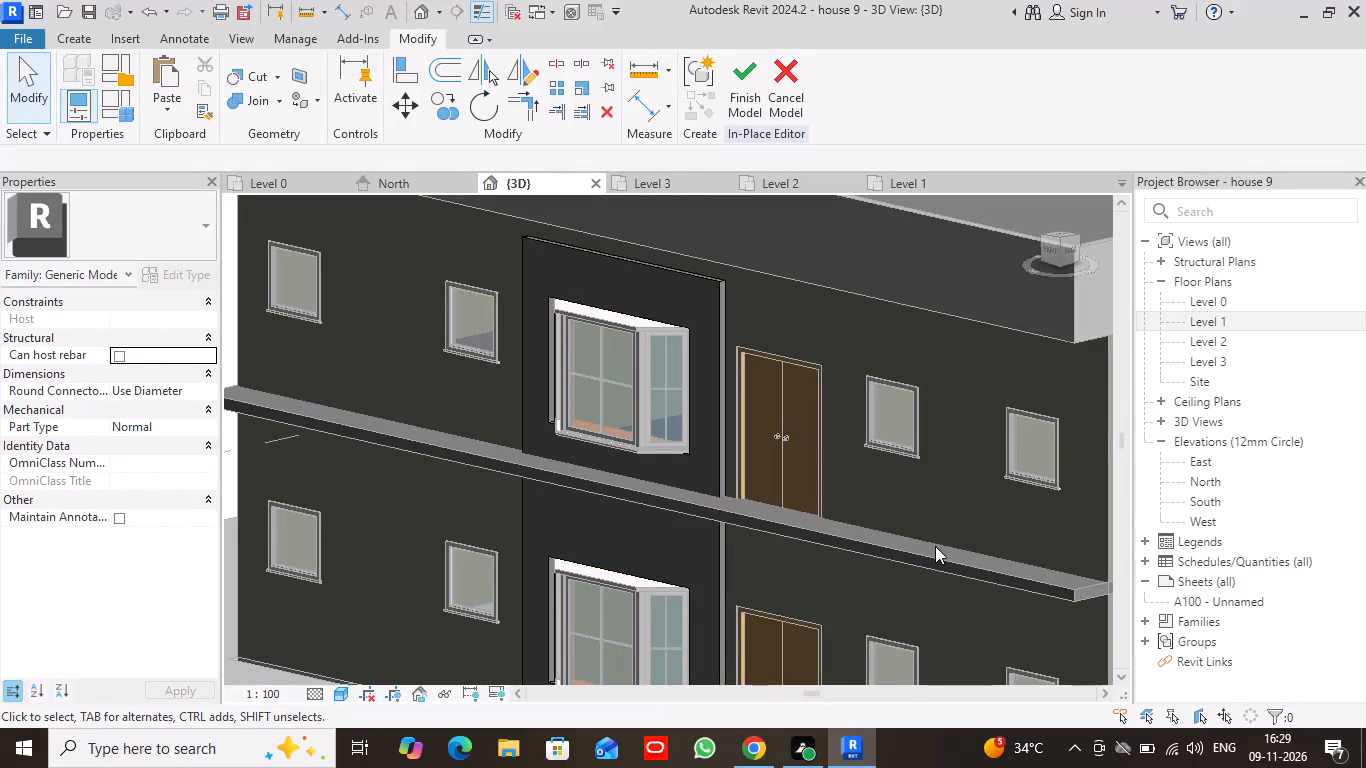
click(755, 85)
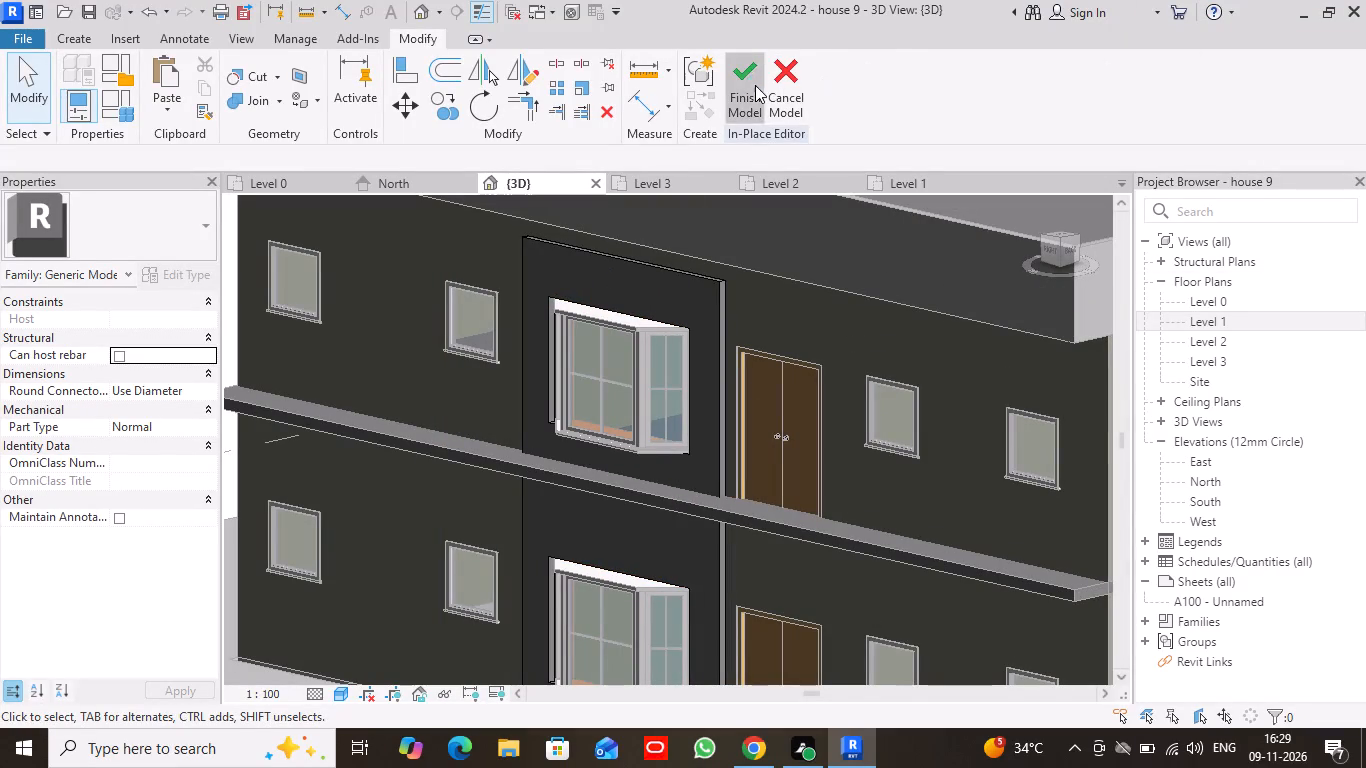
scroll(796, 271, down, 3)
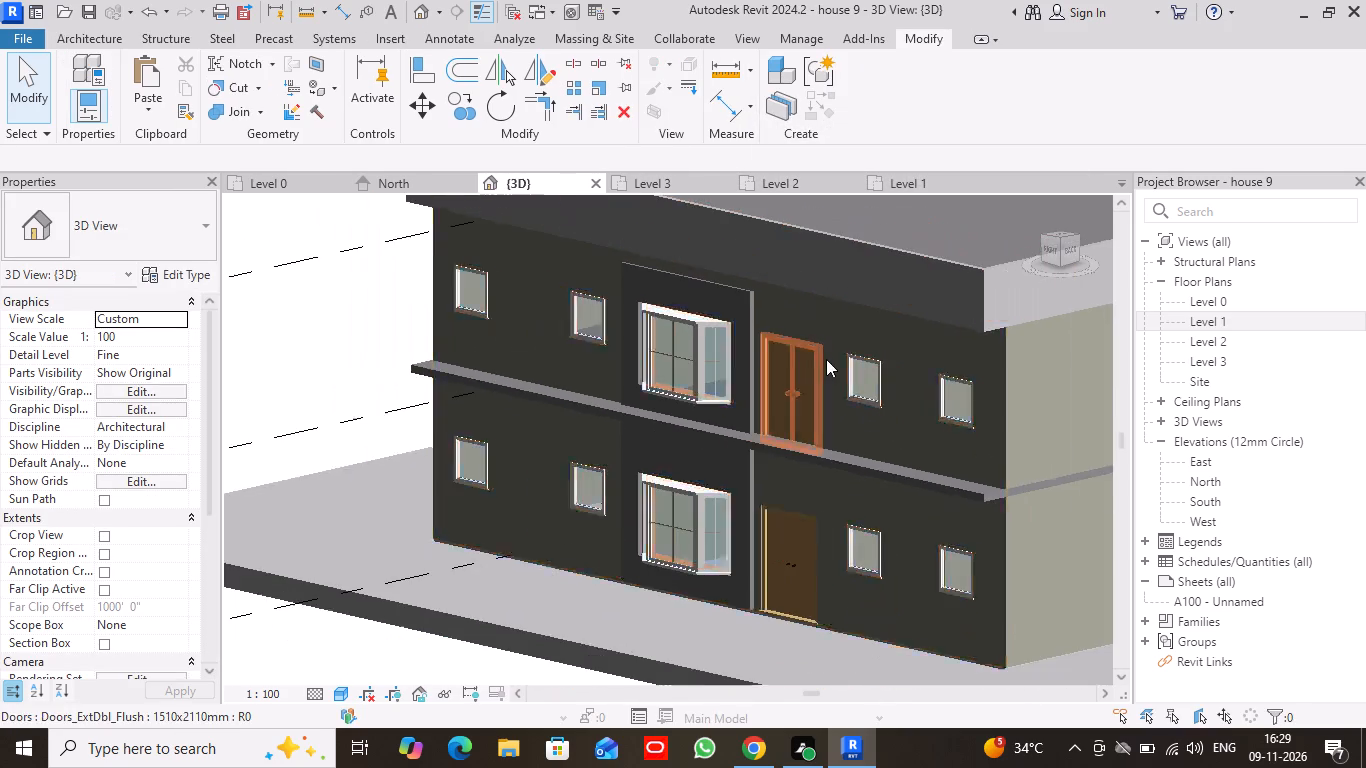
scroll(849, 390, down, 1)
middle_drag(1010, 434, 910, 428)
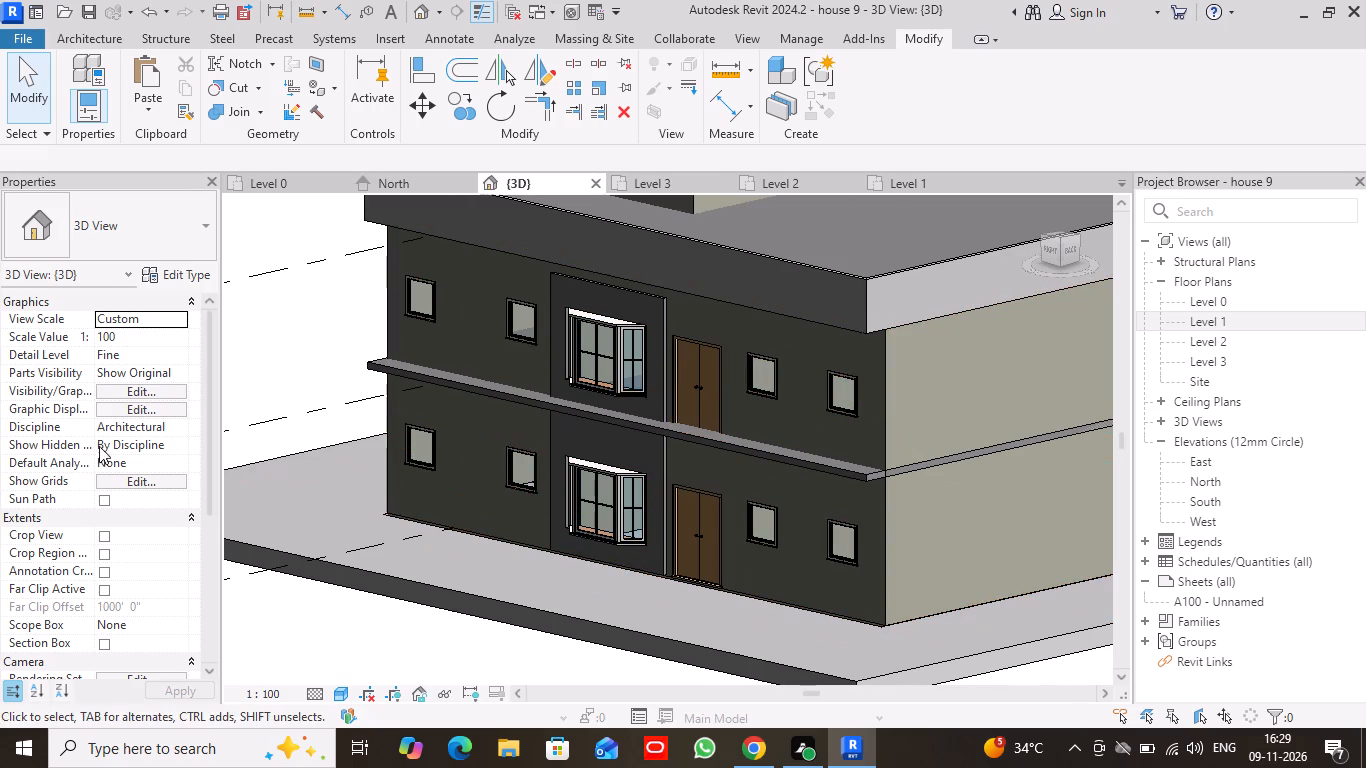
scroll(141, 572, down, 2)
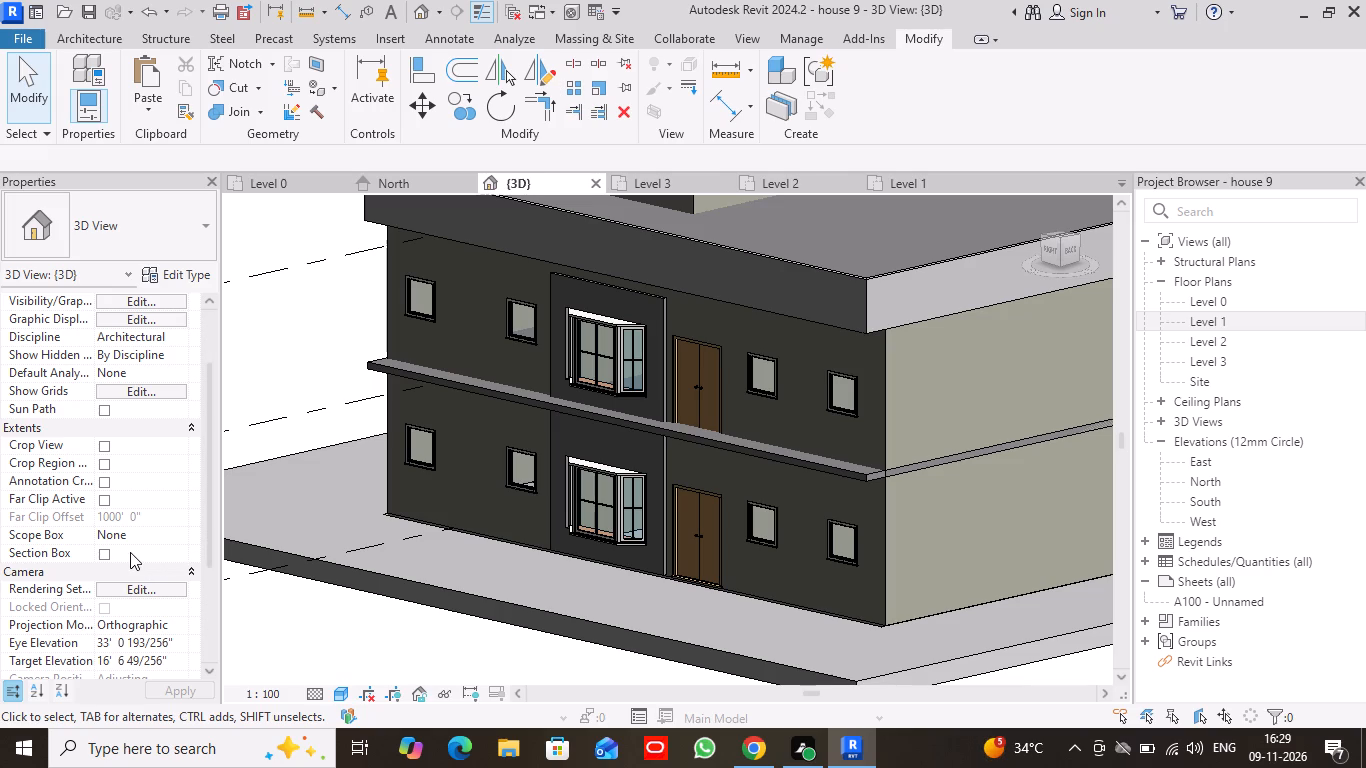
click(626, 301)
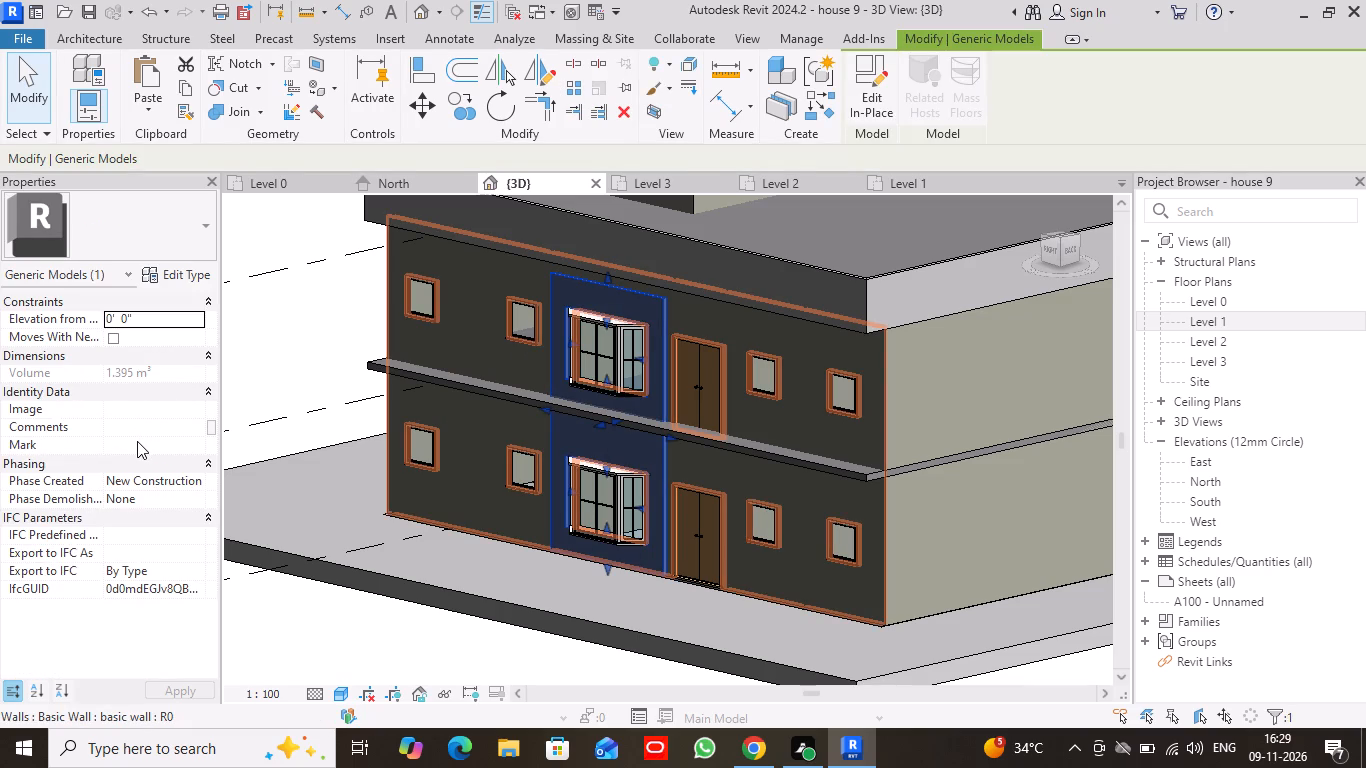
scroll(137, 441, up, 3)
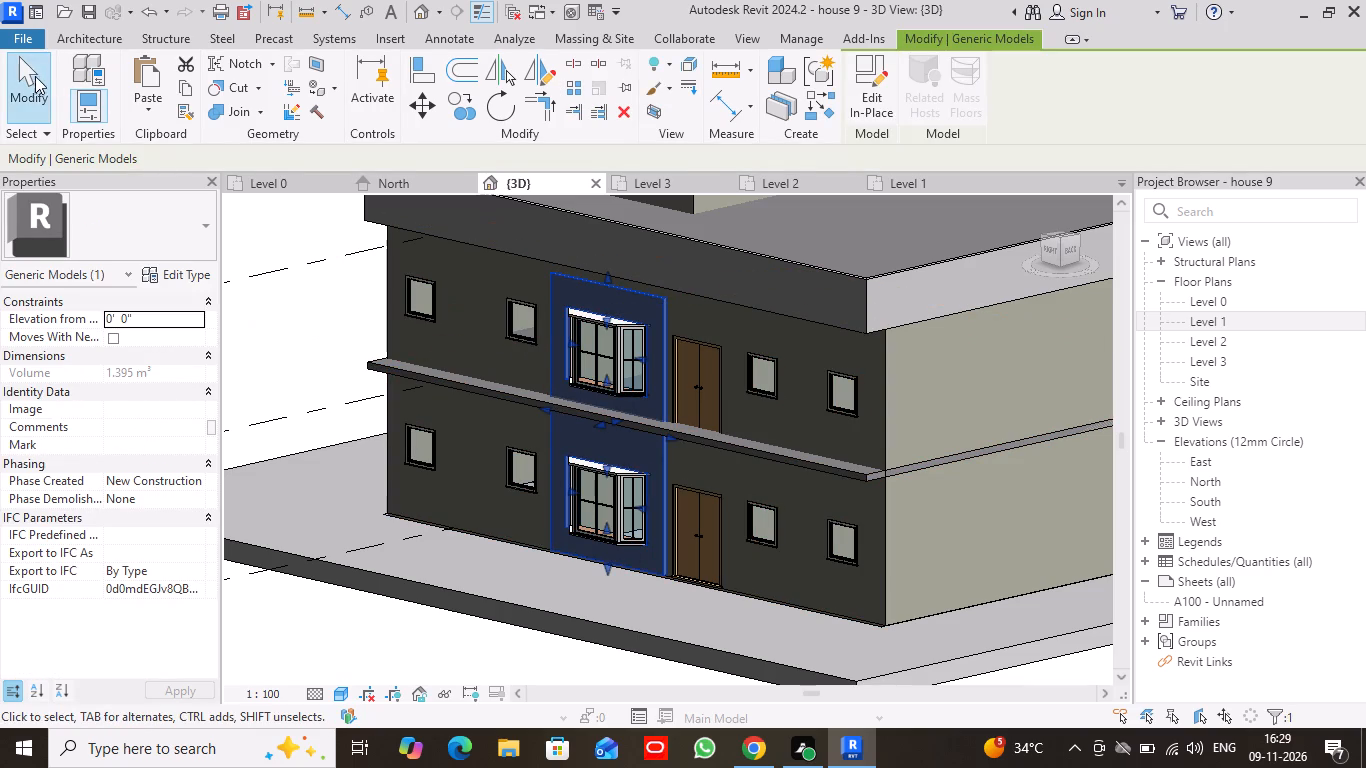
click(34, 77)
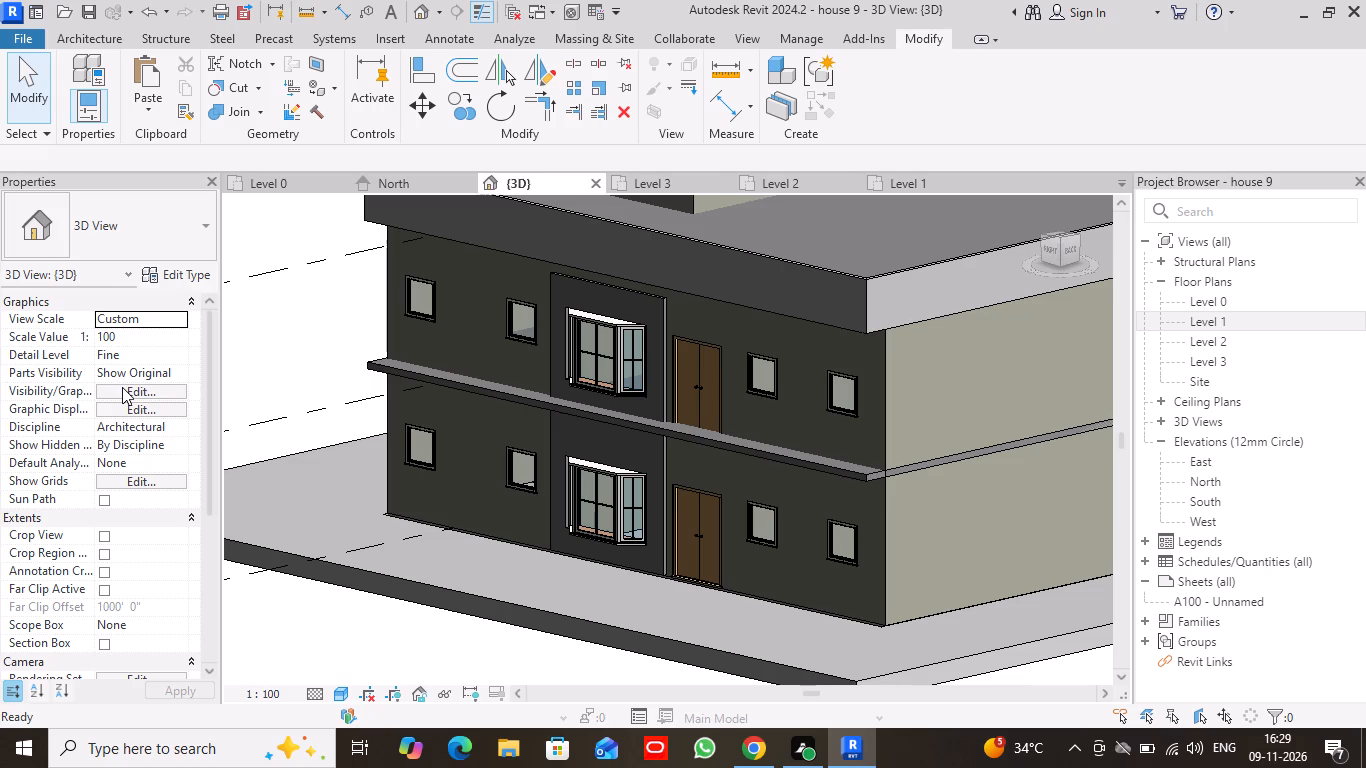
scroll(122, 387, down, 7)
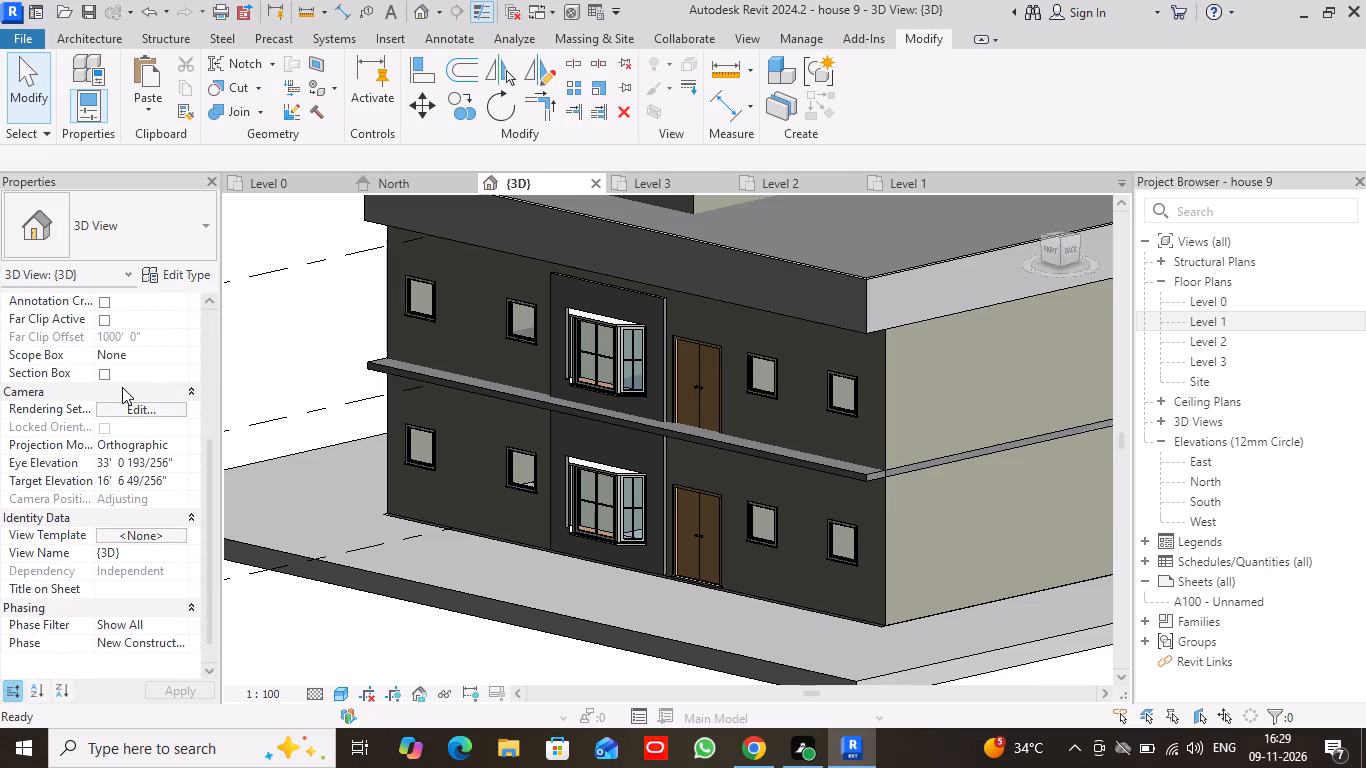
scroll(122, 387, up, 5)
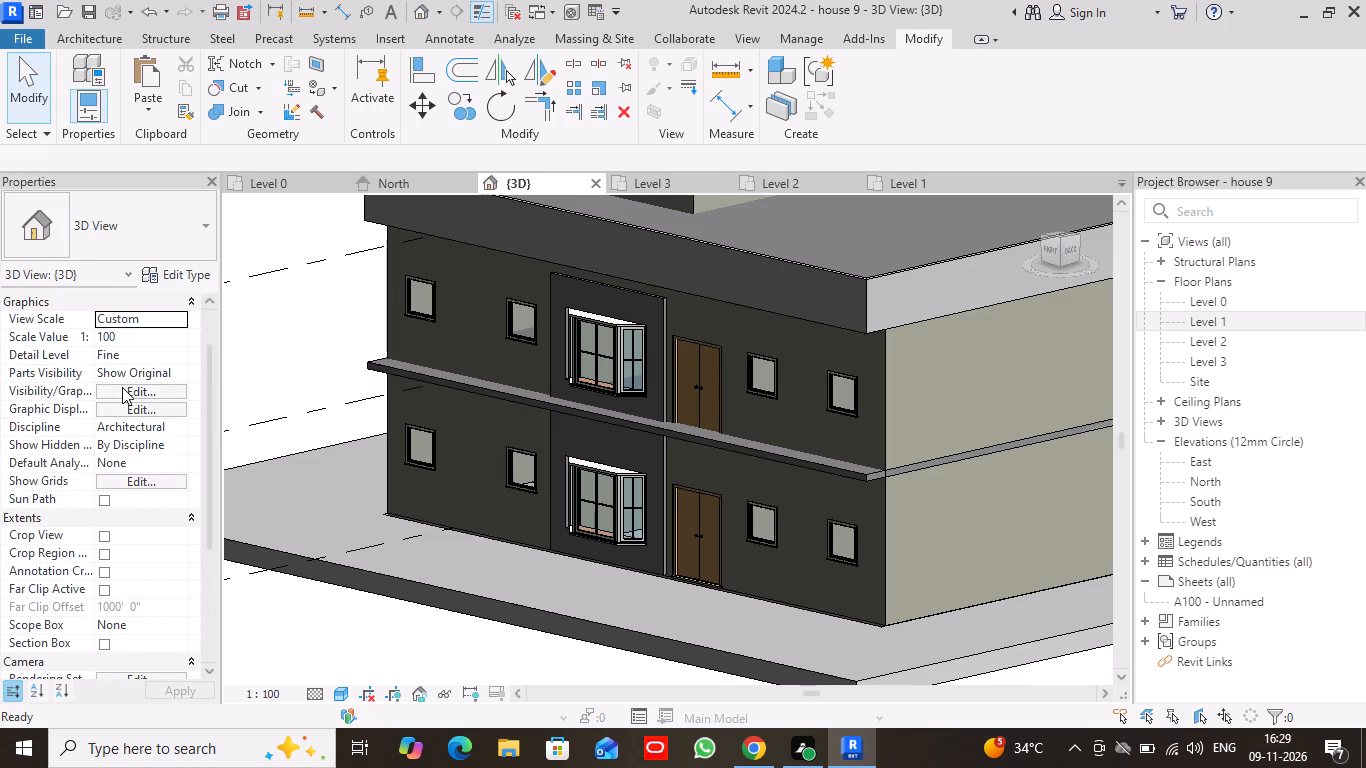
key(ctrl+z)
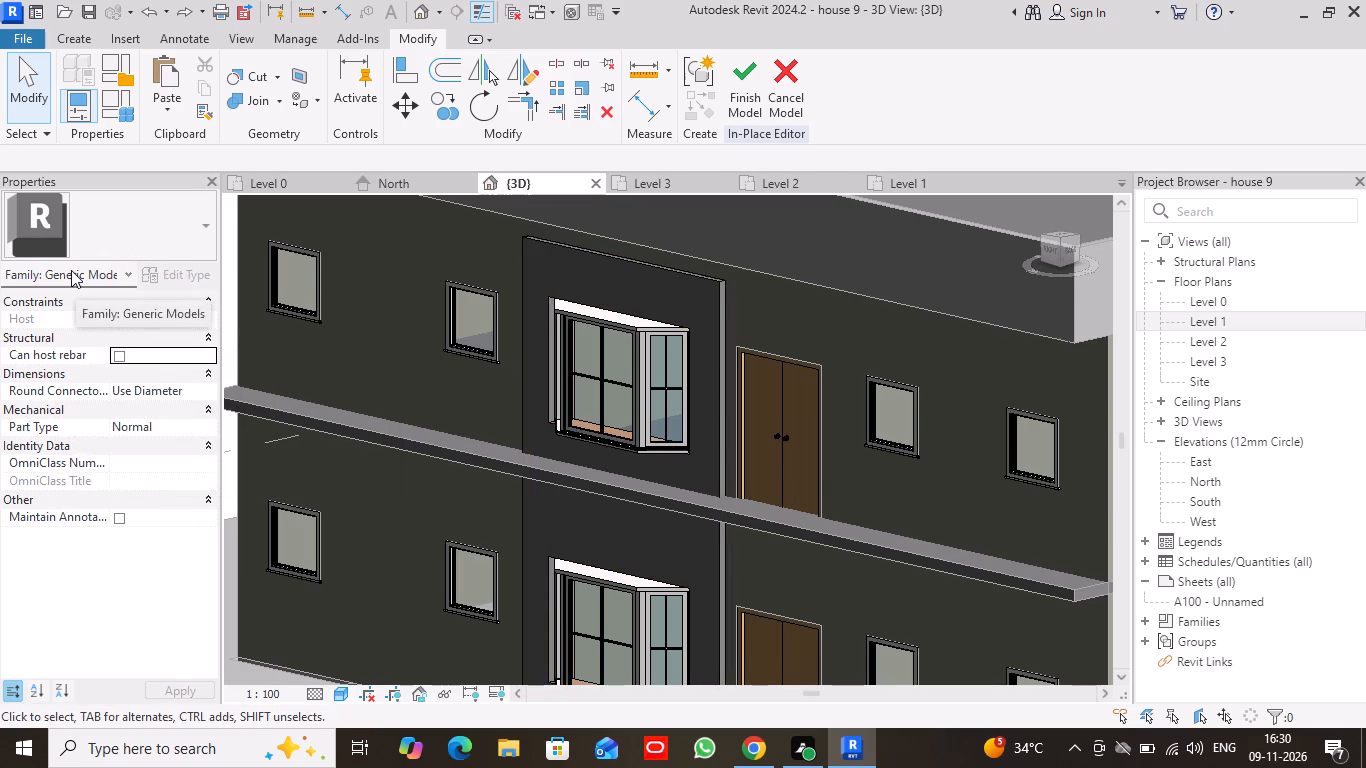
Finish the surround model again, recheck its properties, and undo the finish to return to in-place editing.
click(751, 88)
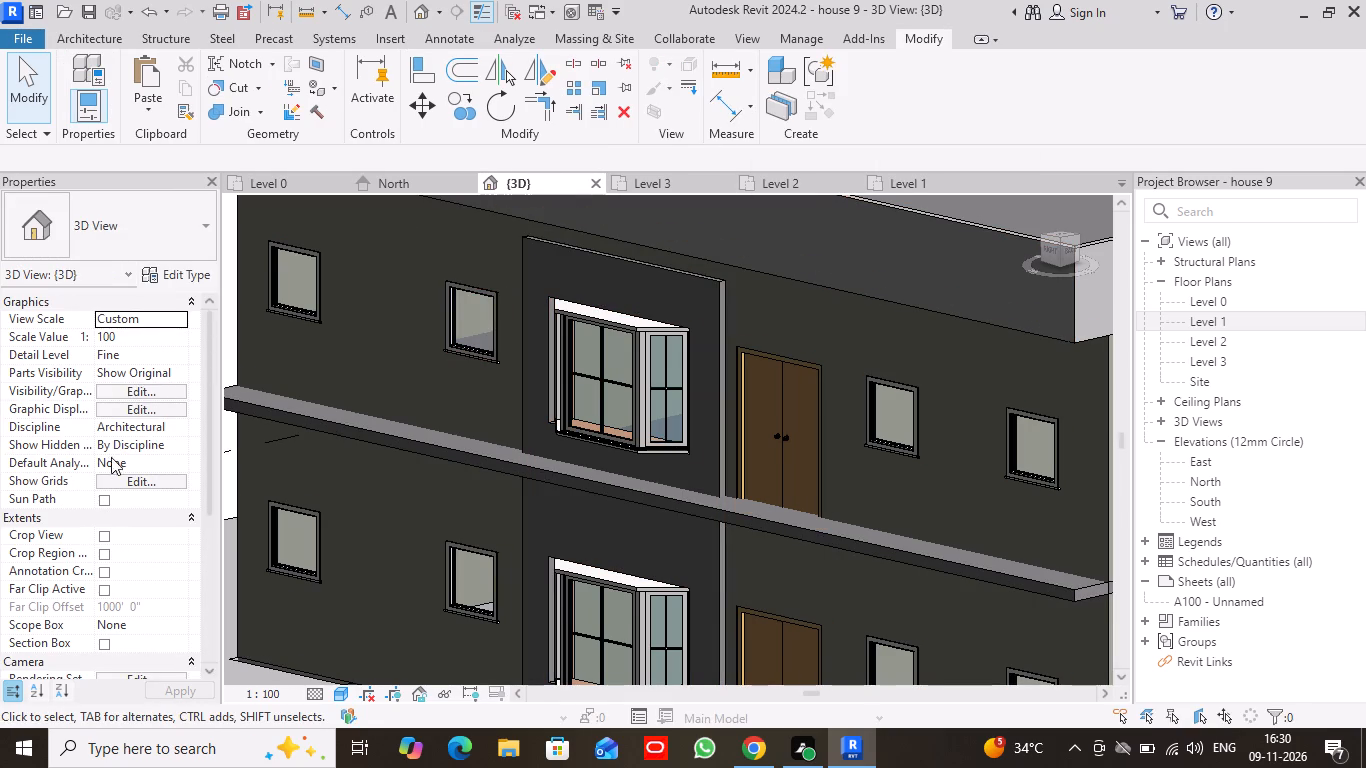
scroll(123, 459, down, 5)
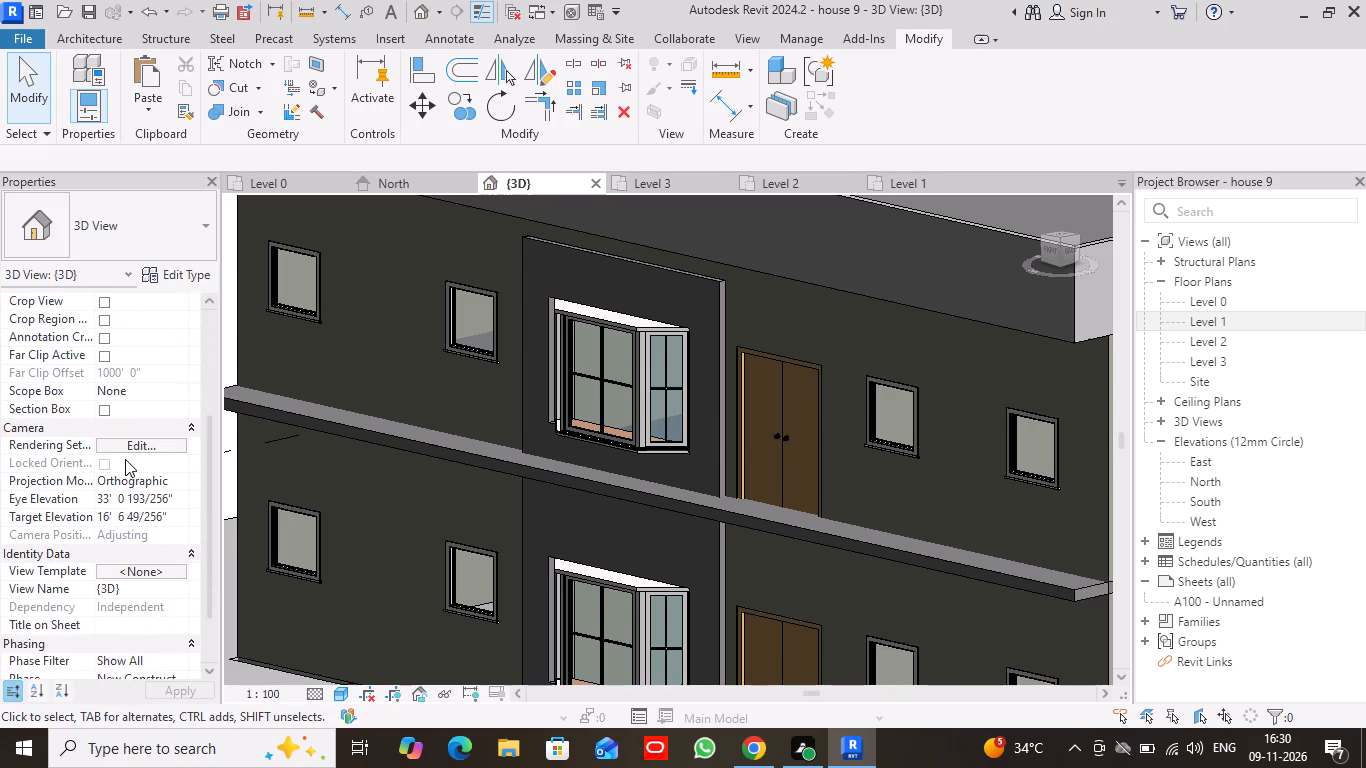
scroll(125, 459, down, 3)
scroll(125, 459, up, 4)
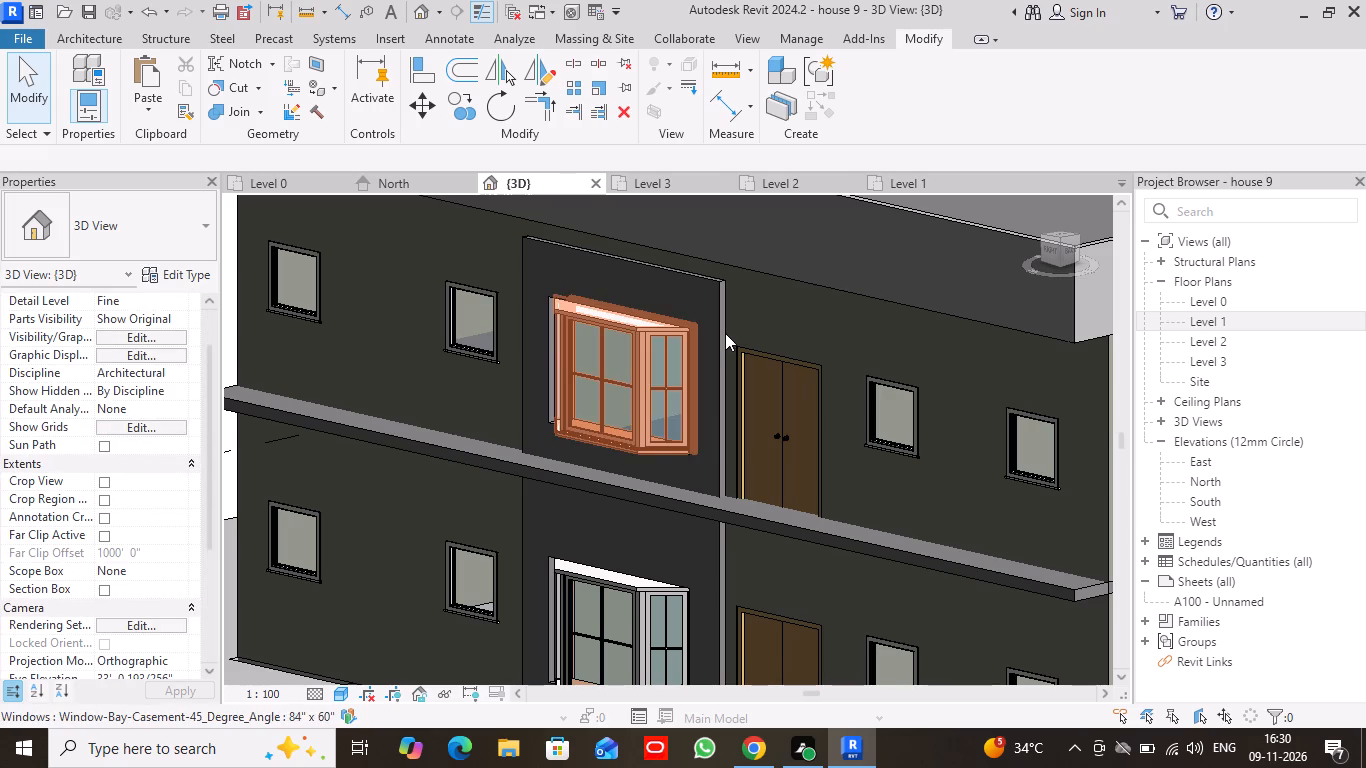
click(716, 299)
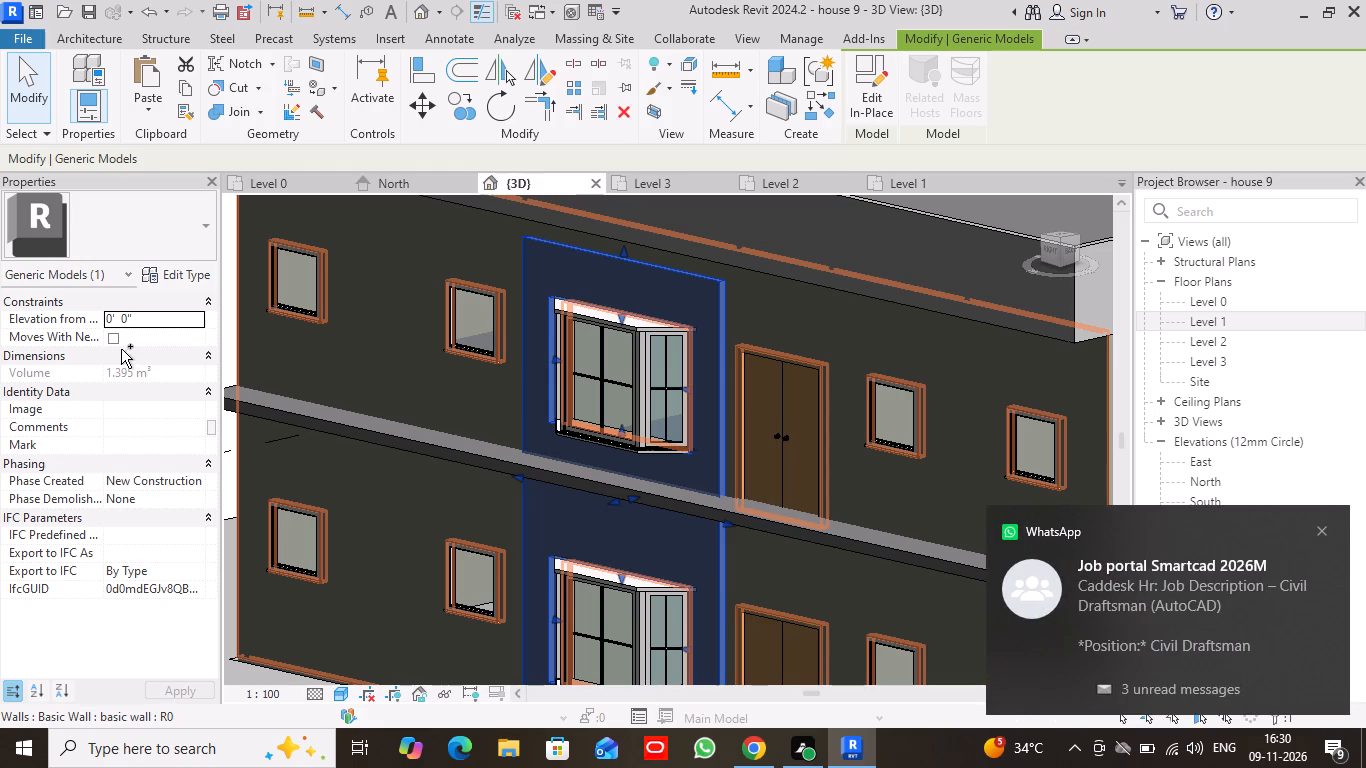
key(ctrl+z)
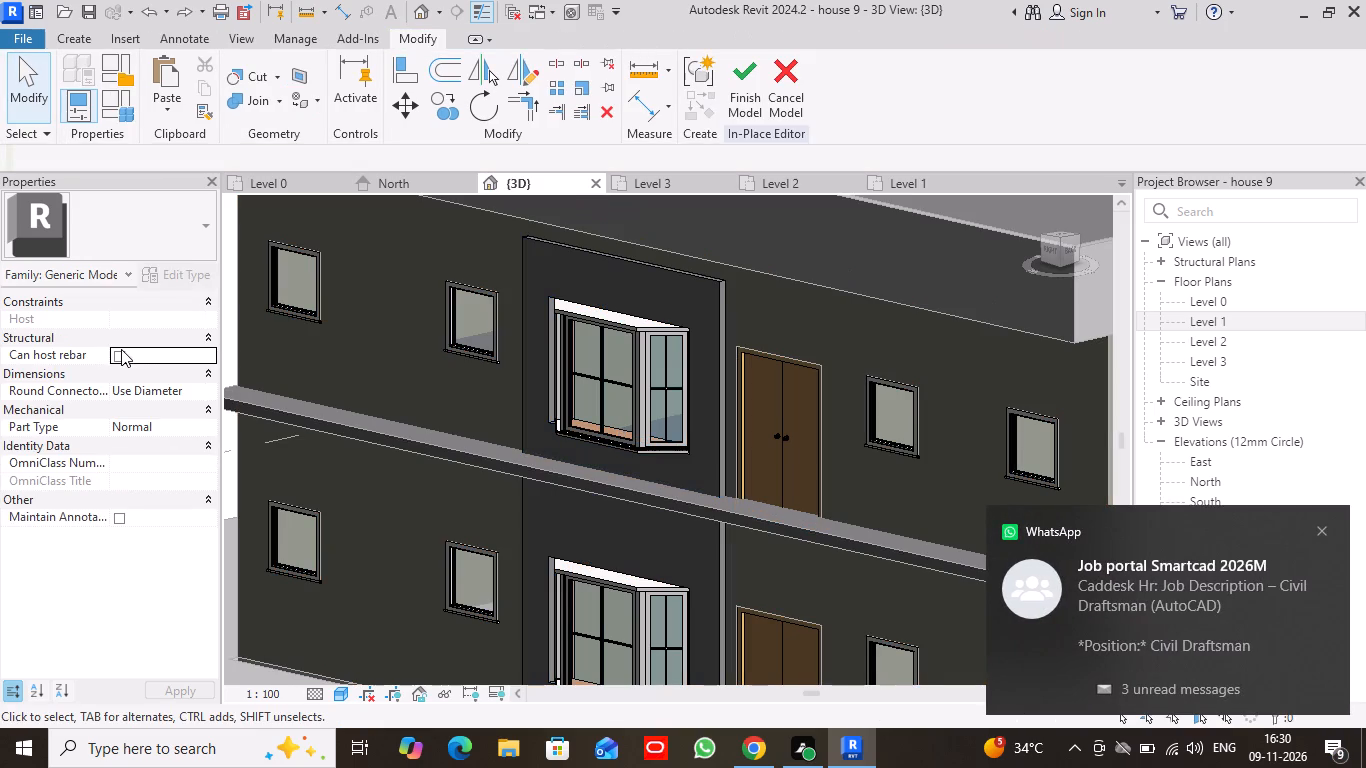
Assign the Wood Planks material to the bay window surround extrusion, searching the materials for "wood", and finish the in-place model.
click(682, 283)
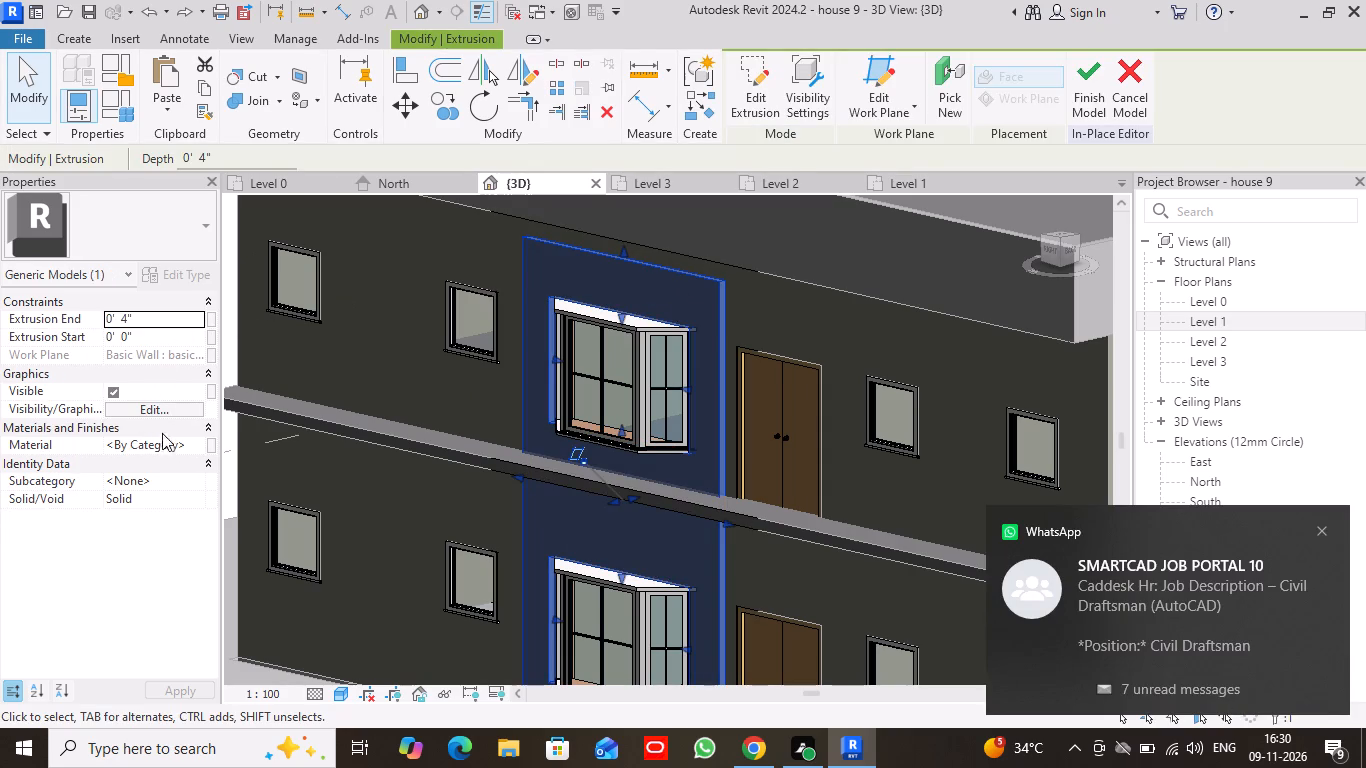
click(187, 443)
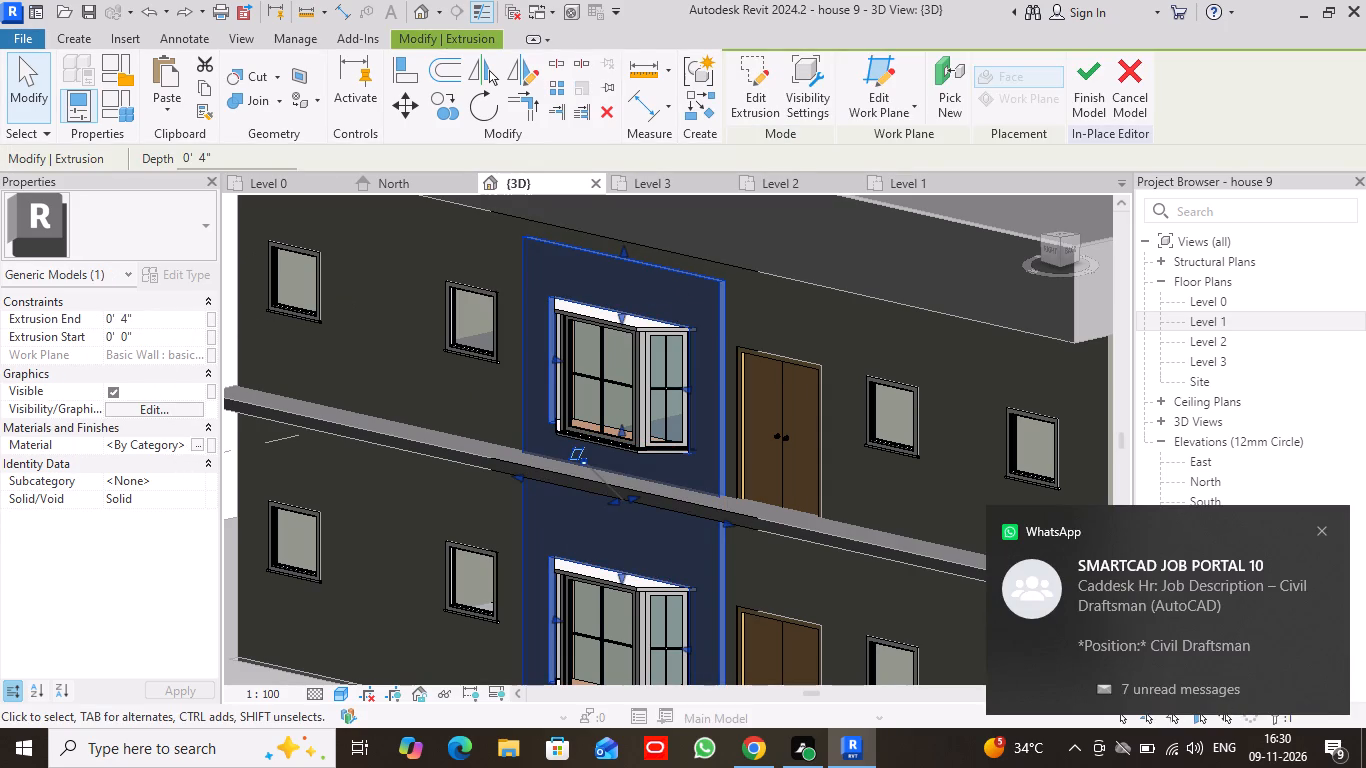
click(197, 442)
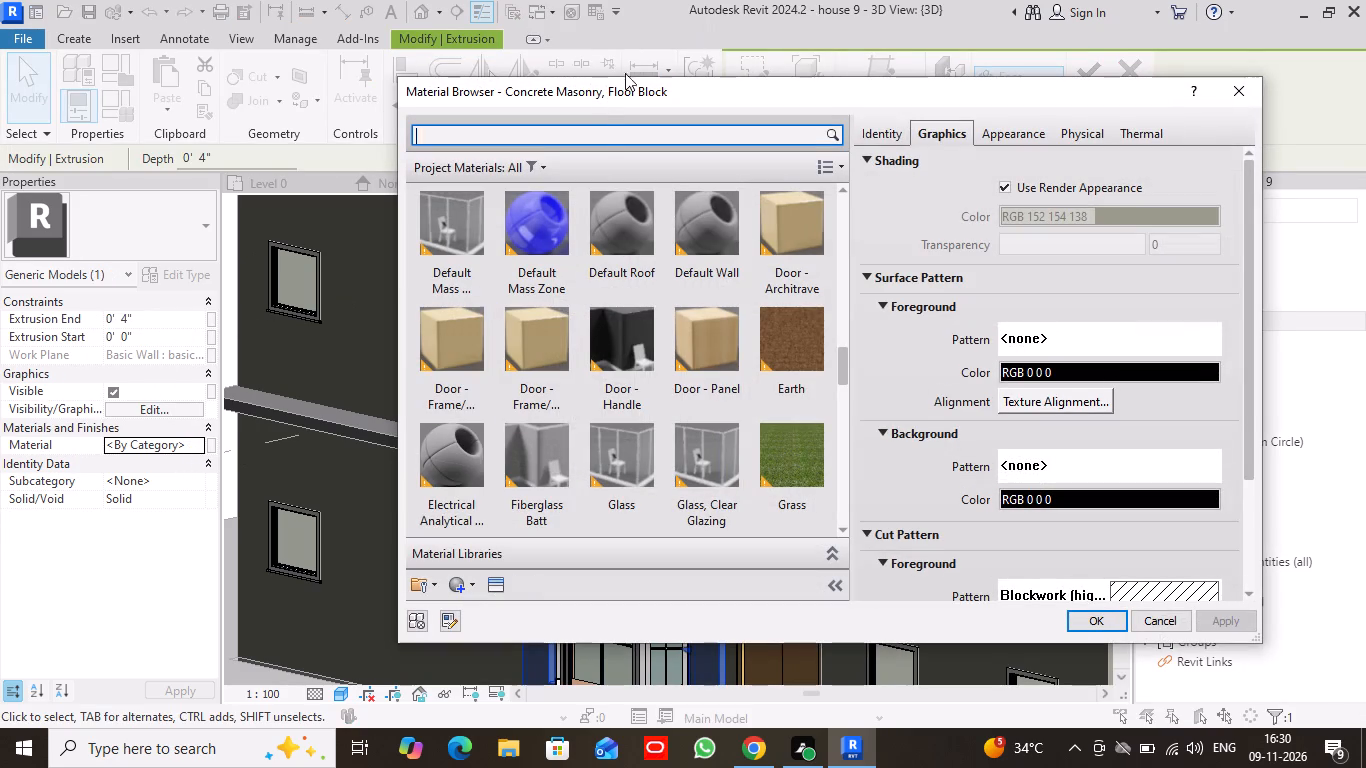
click(619, 134)
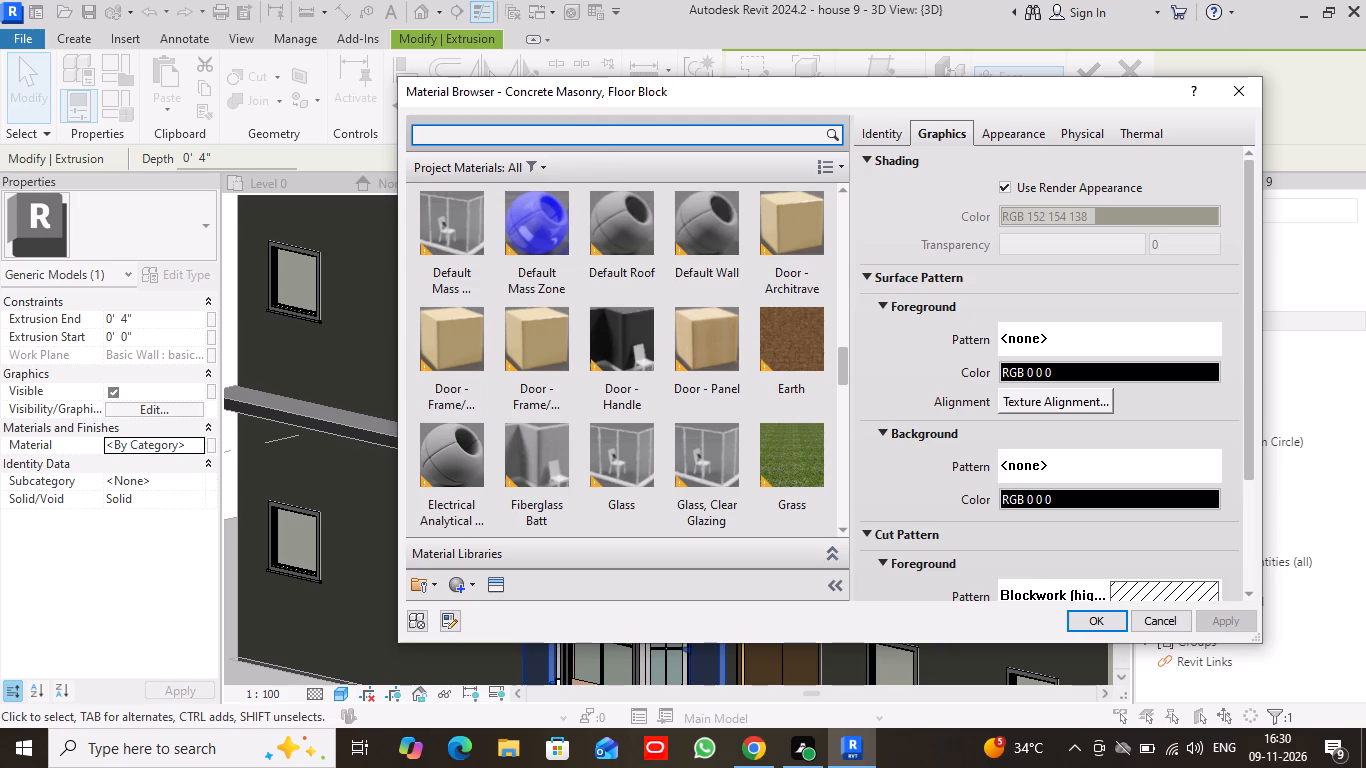
key(w)
text(ood)
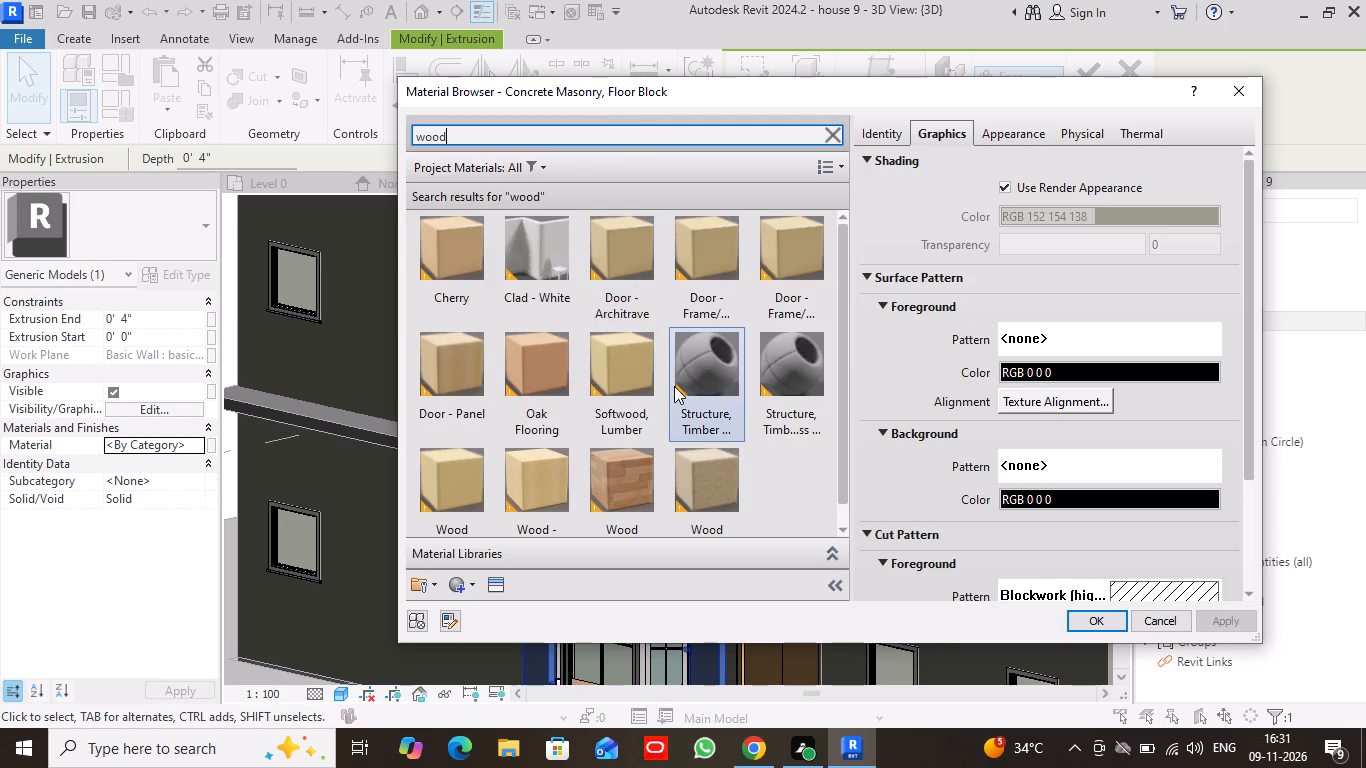
scroll(677, 385, up, 4)
scroll(681, 361, down, 7)
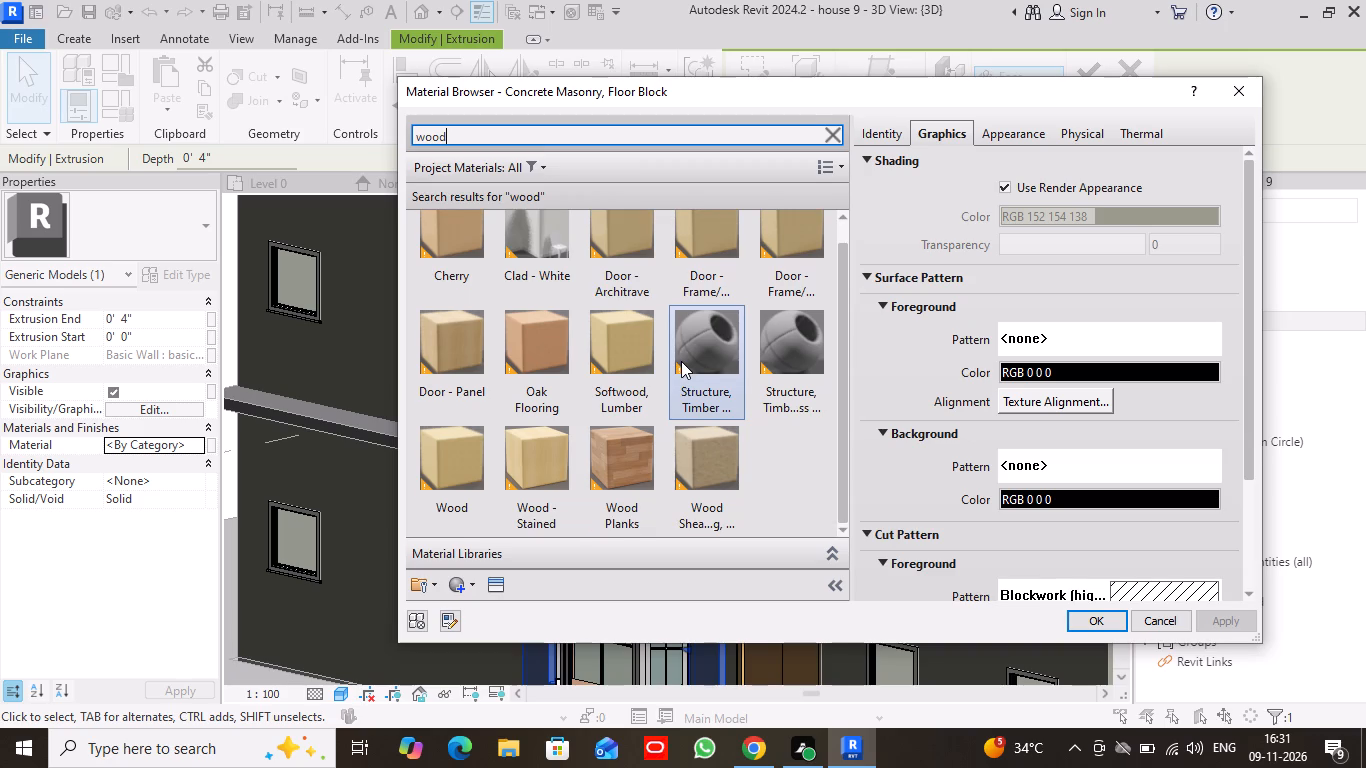
scroll(681, 361, up, 3)
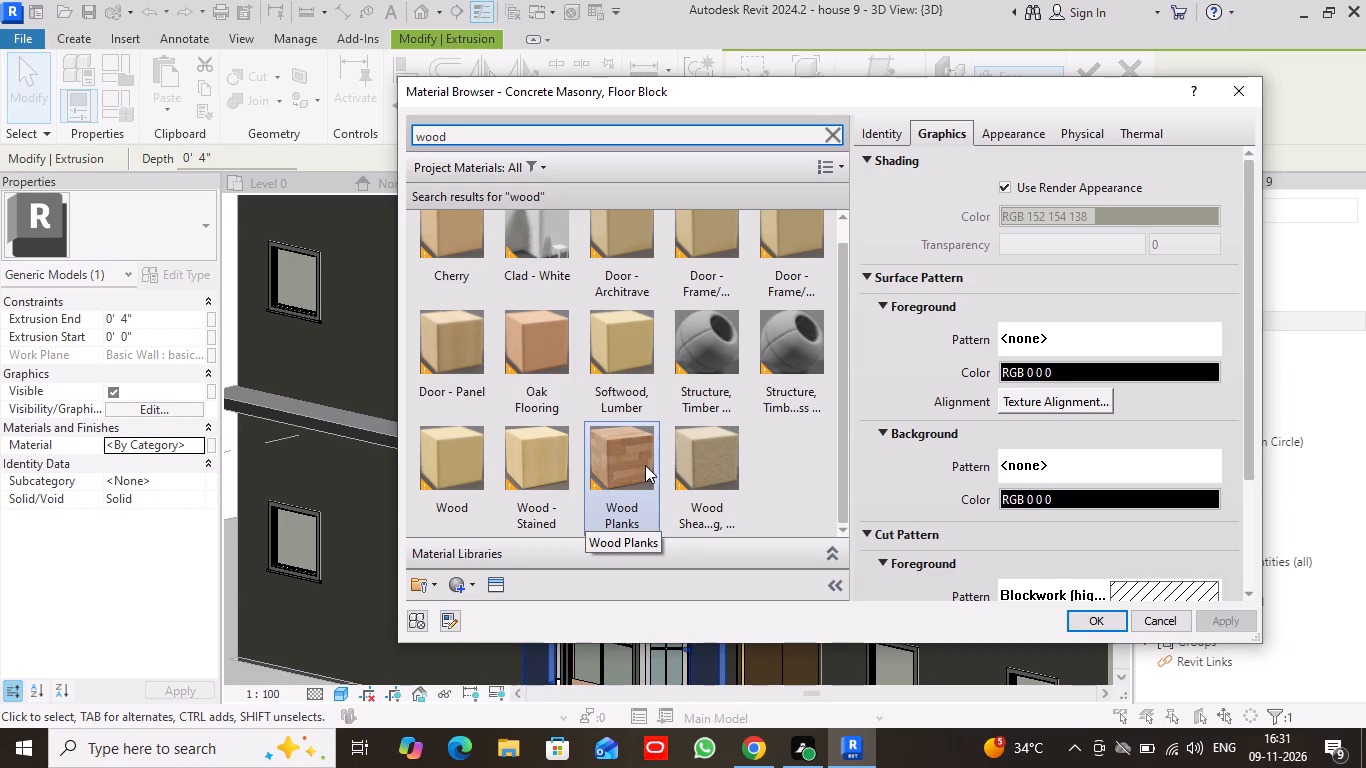
click(644, 465)
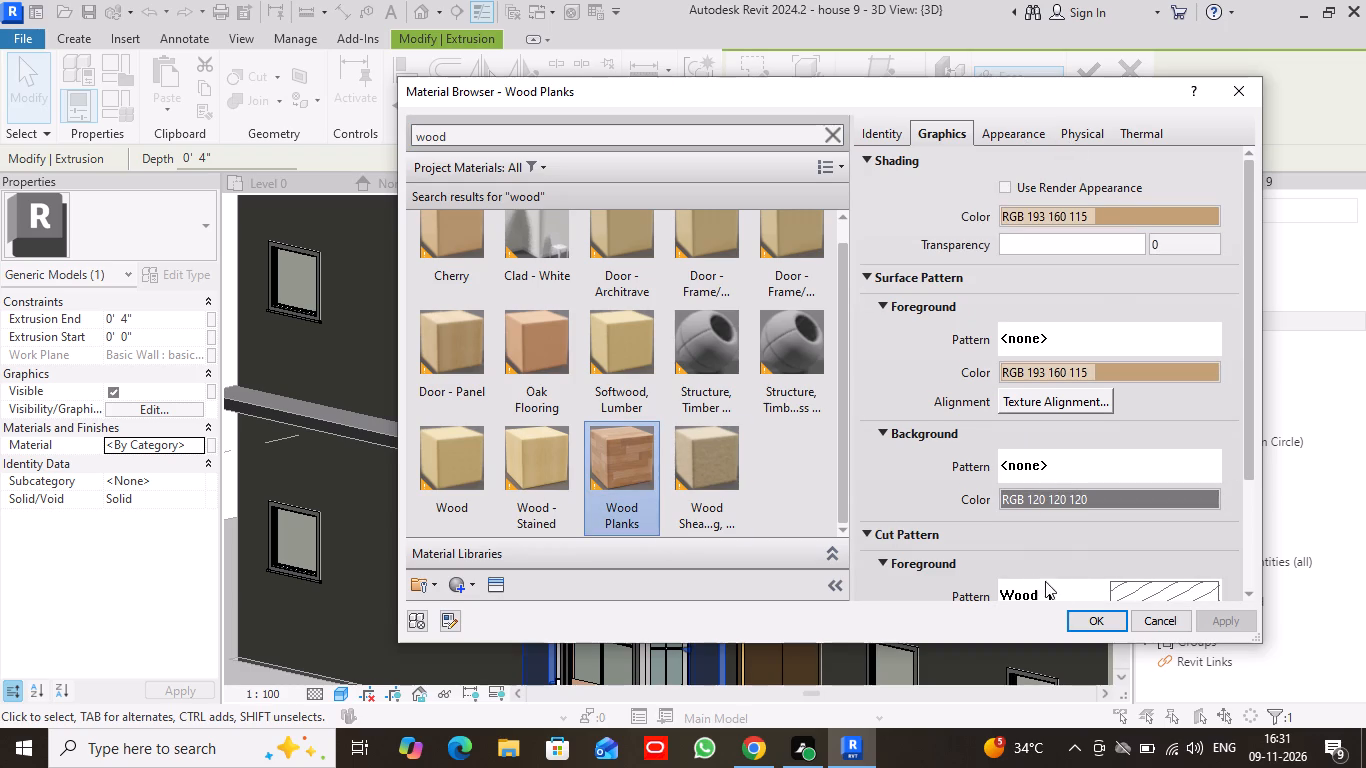
click(1099, 617)
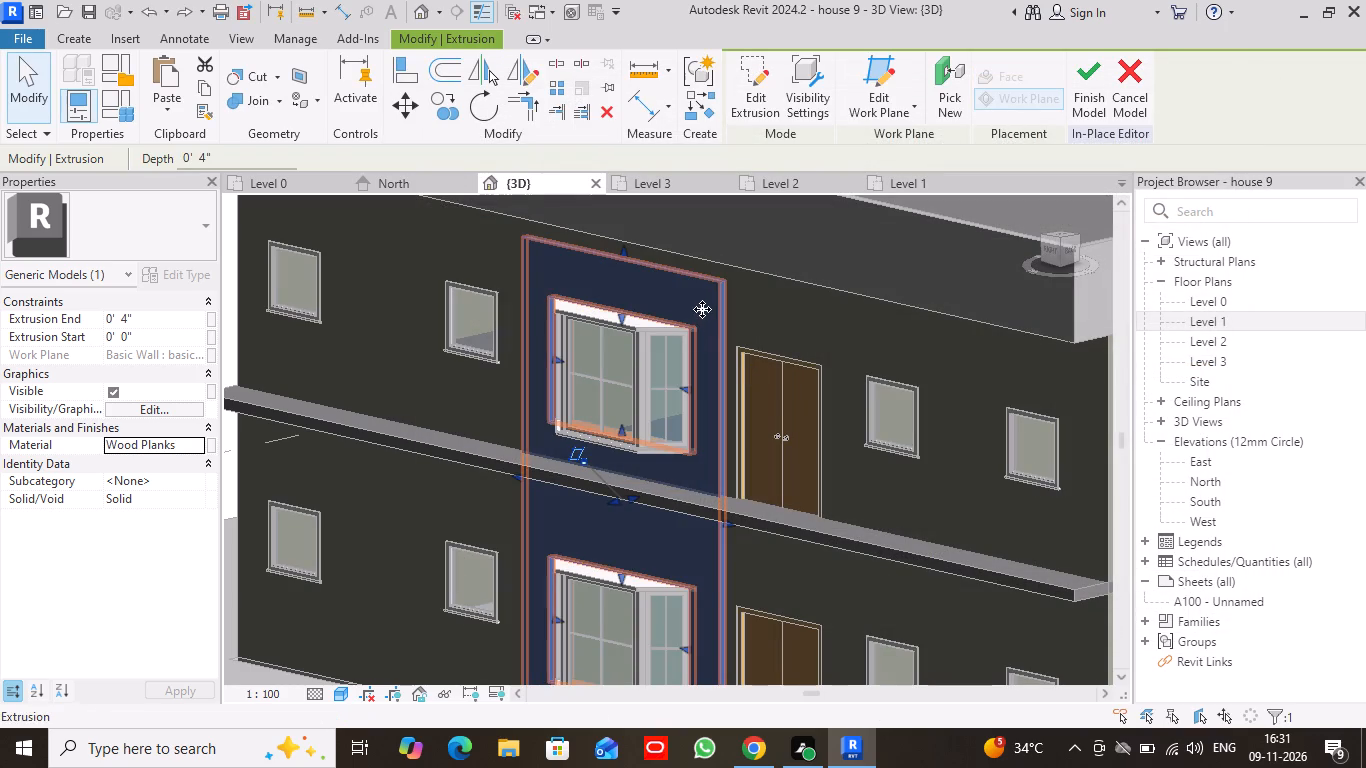
click(1101, 82)
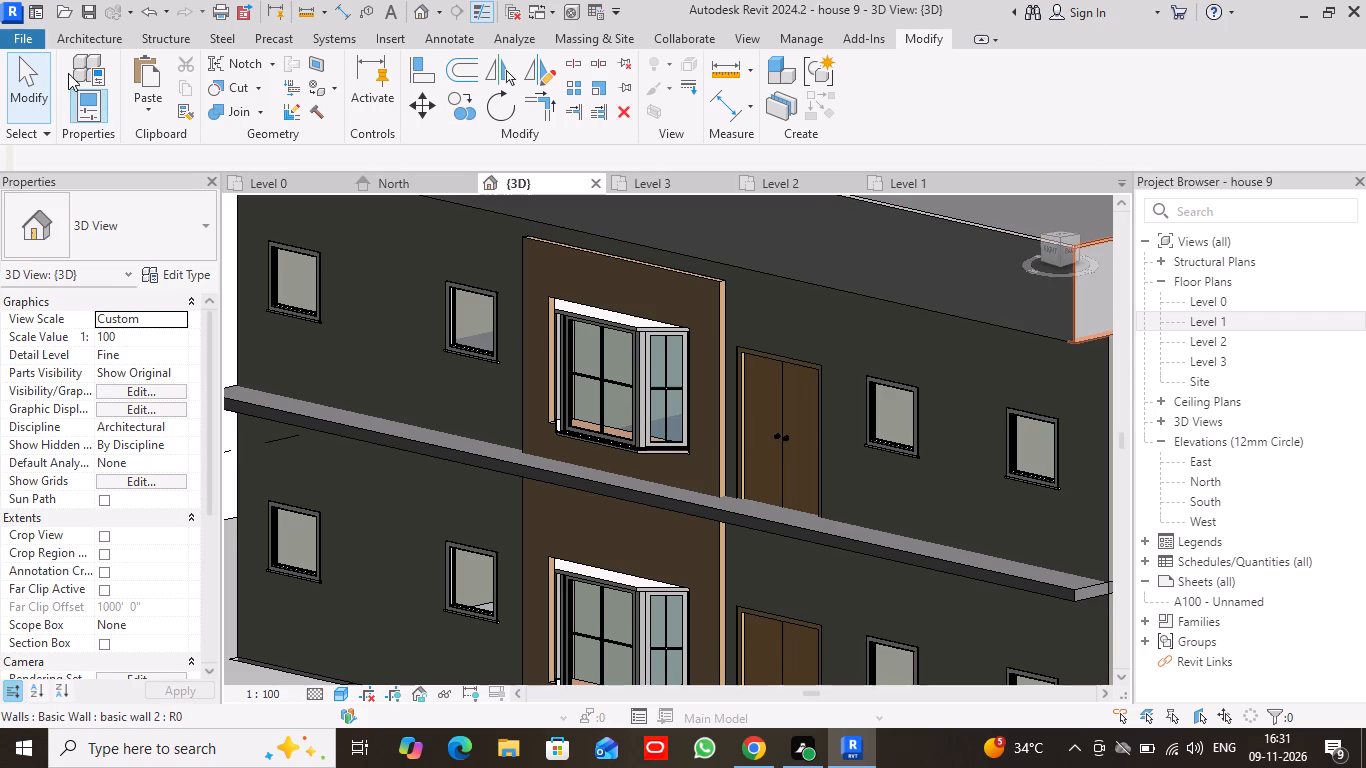
click(14, 58)
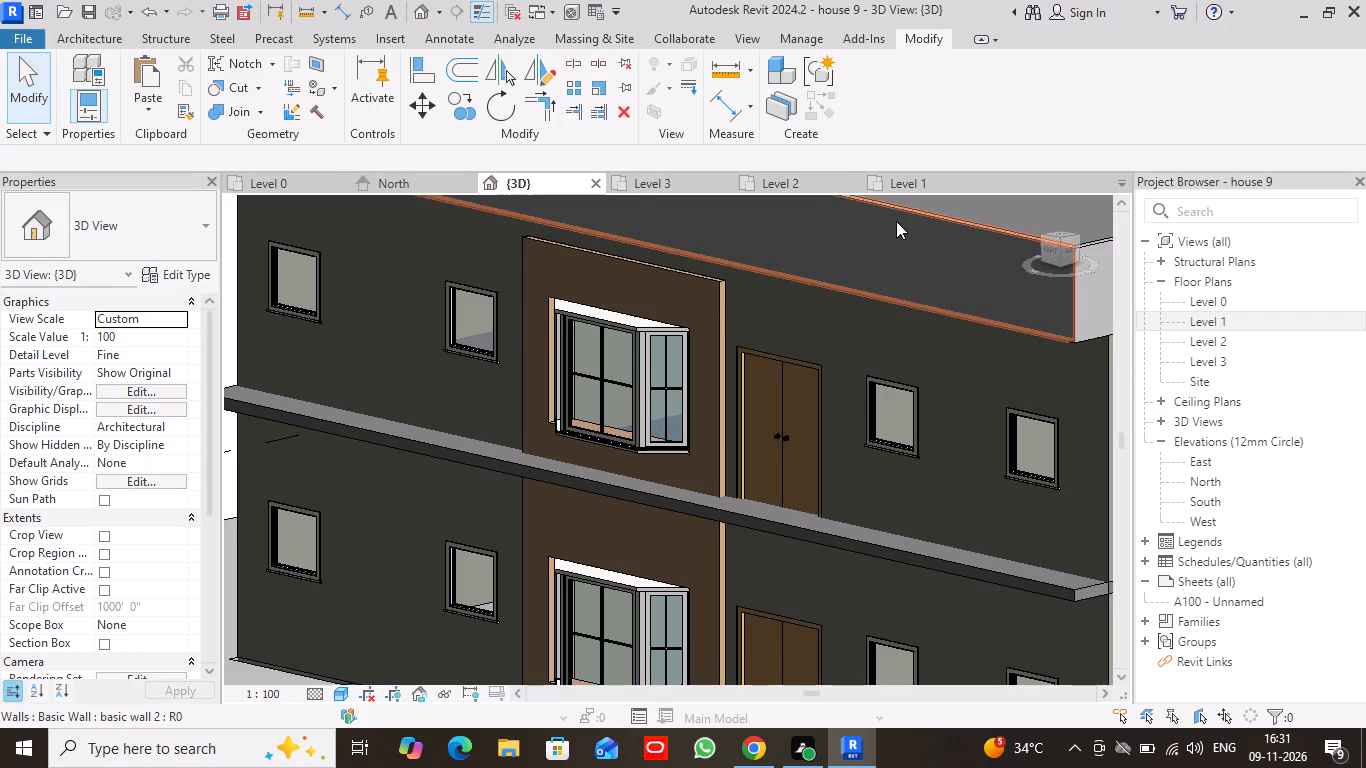
Examine the Wood Planks surround in 3D from the opposite corner, against the whole house and closer on the side facade.
scroll(896, 221, down, 1)
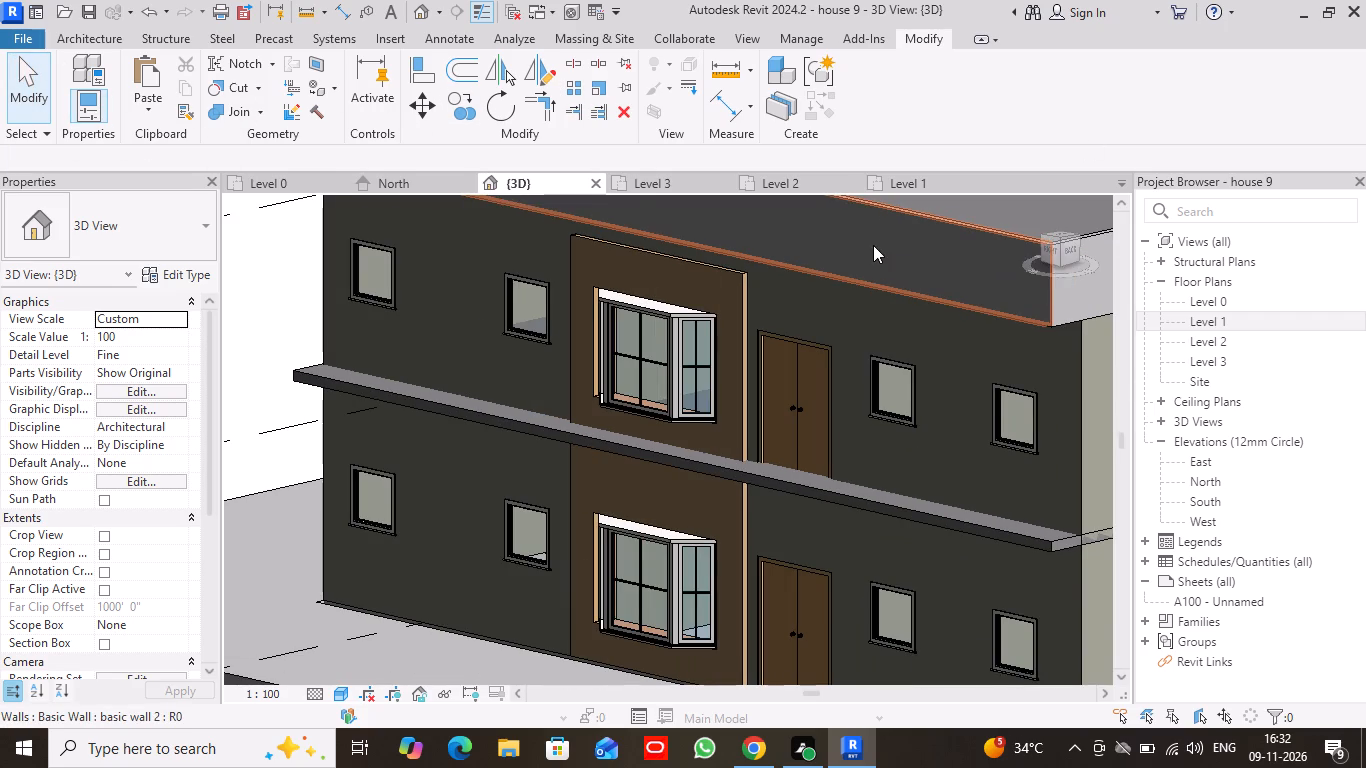
scroll(873, 245, down, 2)
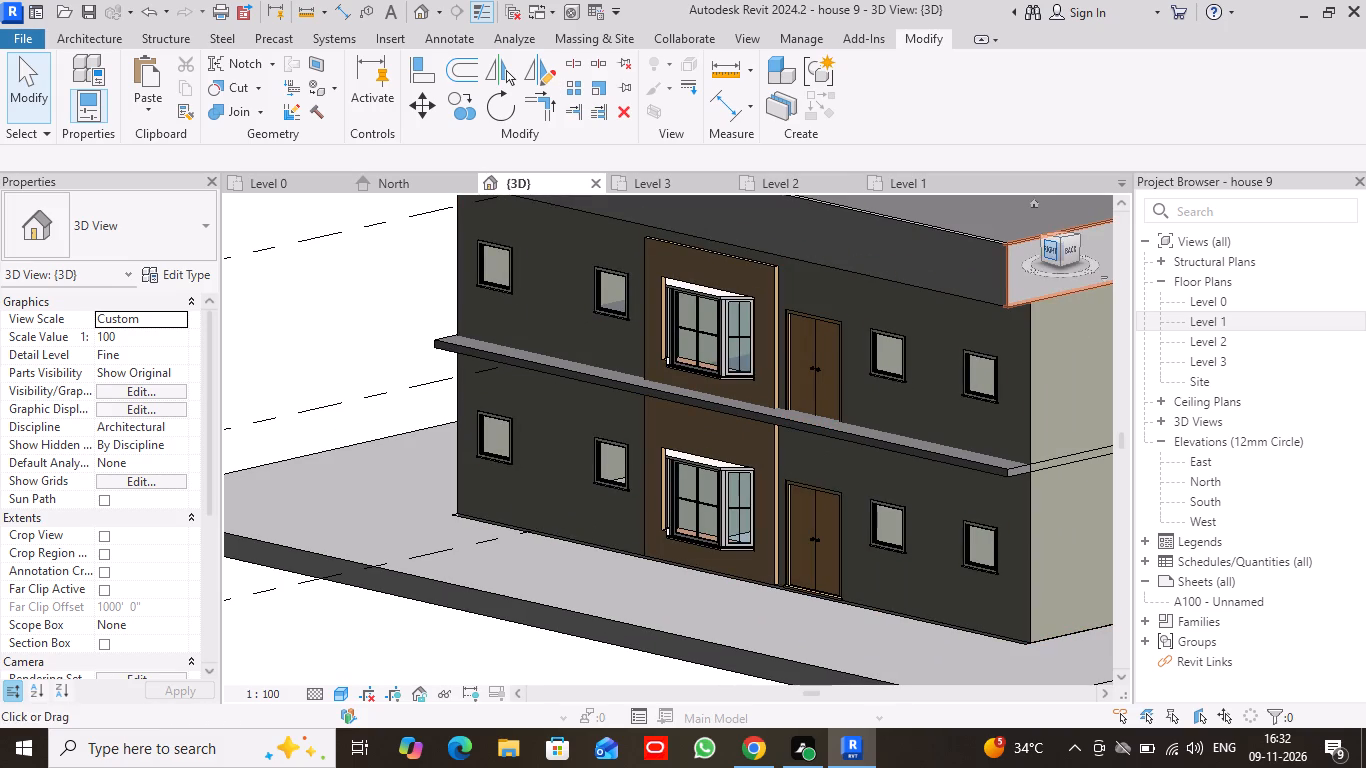
drag(1039, 245, 379, 286)
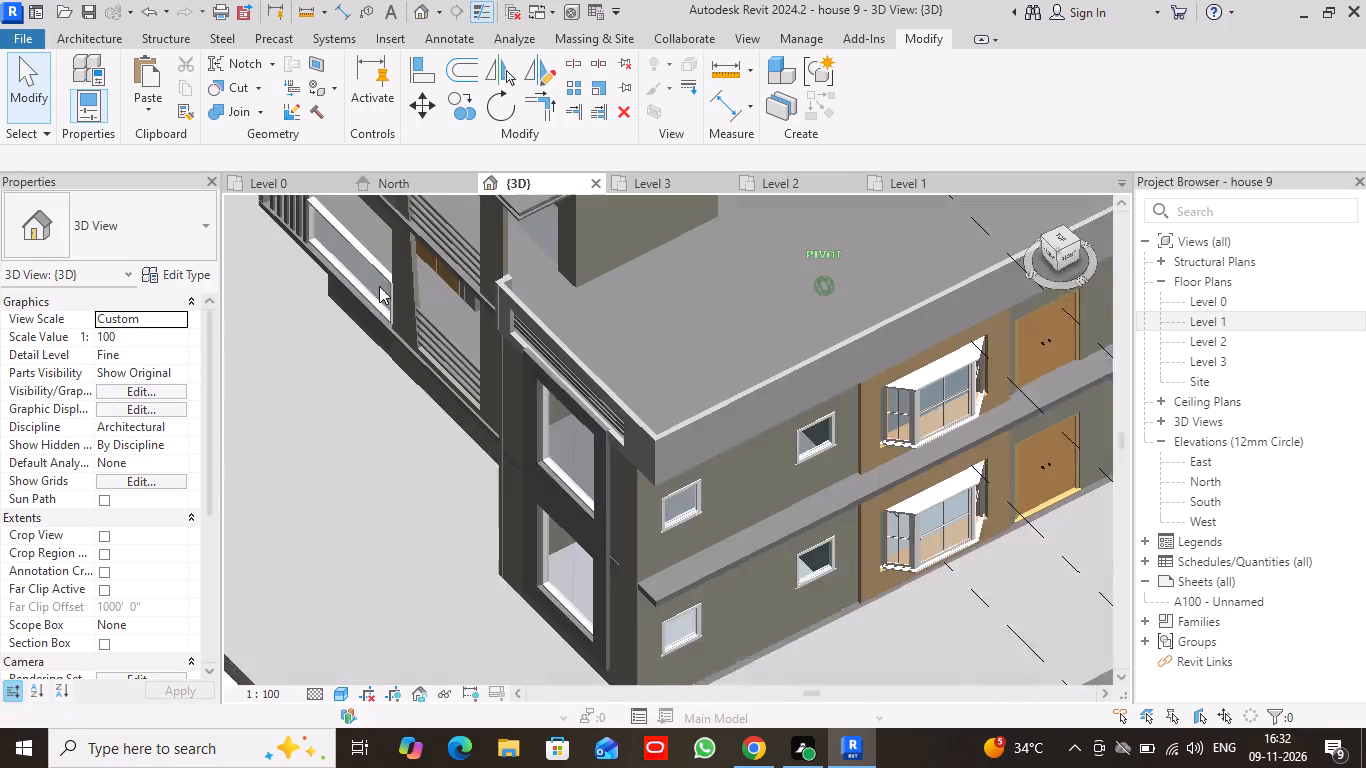
drag(379, 286, 425, 230)
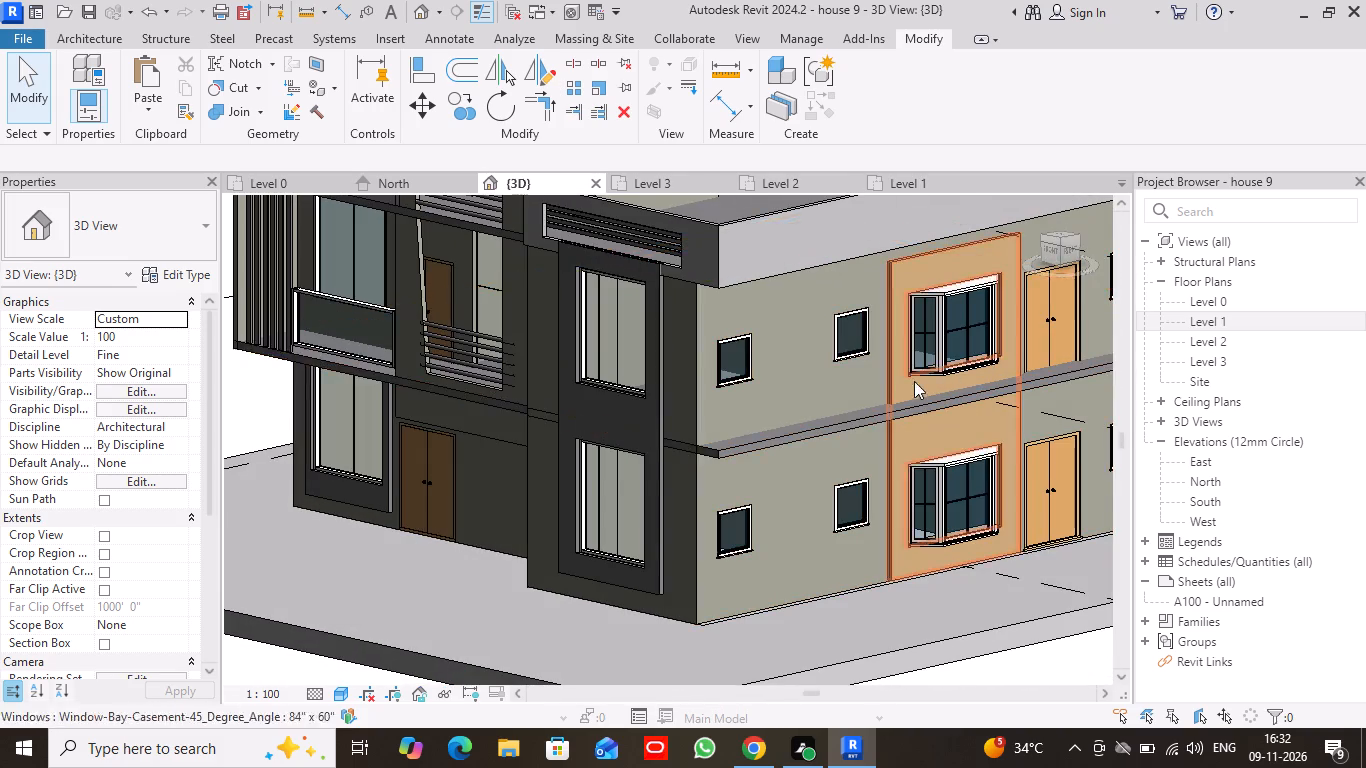
scroll(914, 388, down, 3)
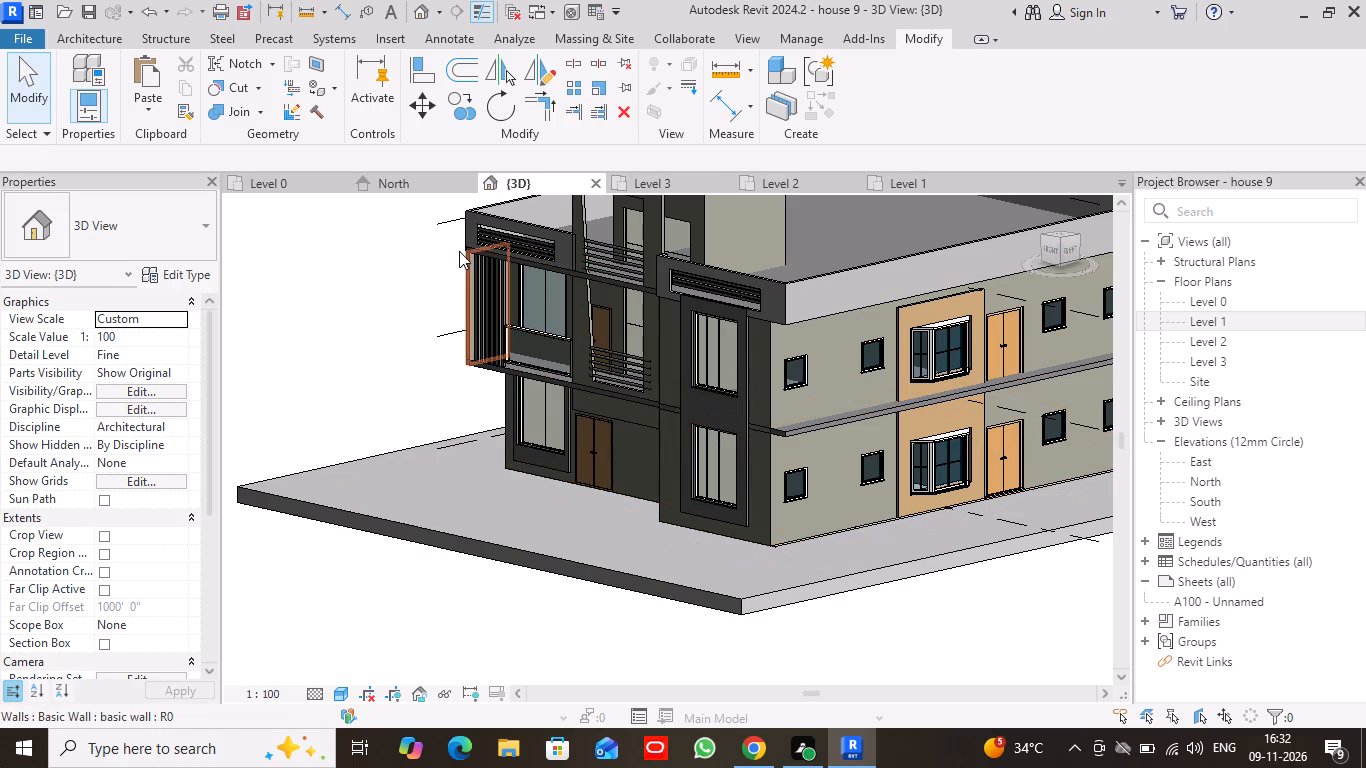
scroll(458, 251, down, 2)
middle_drag(487, 489, 553, 525)
scroll(487, 489, down, 1)
click(23, 88)
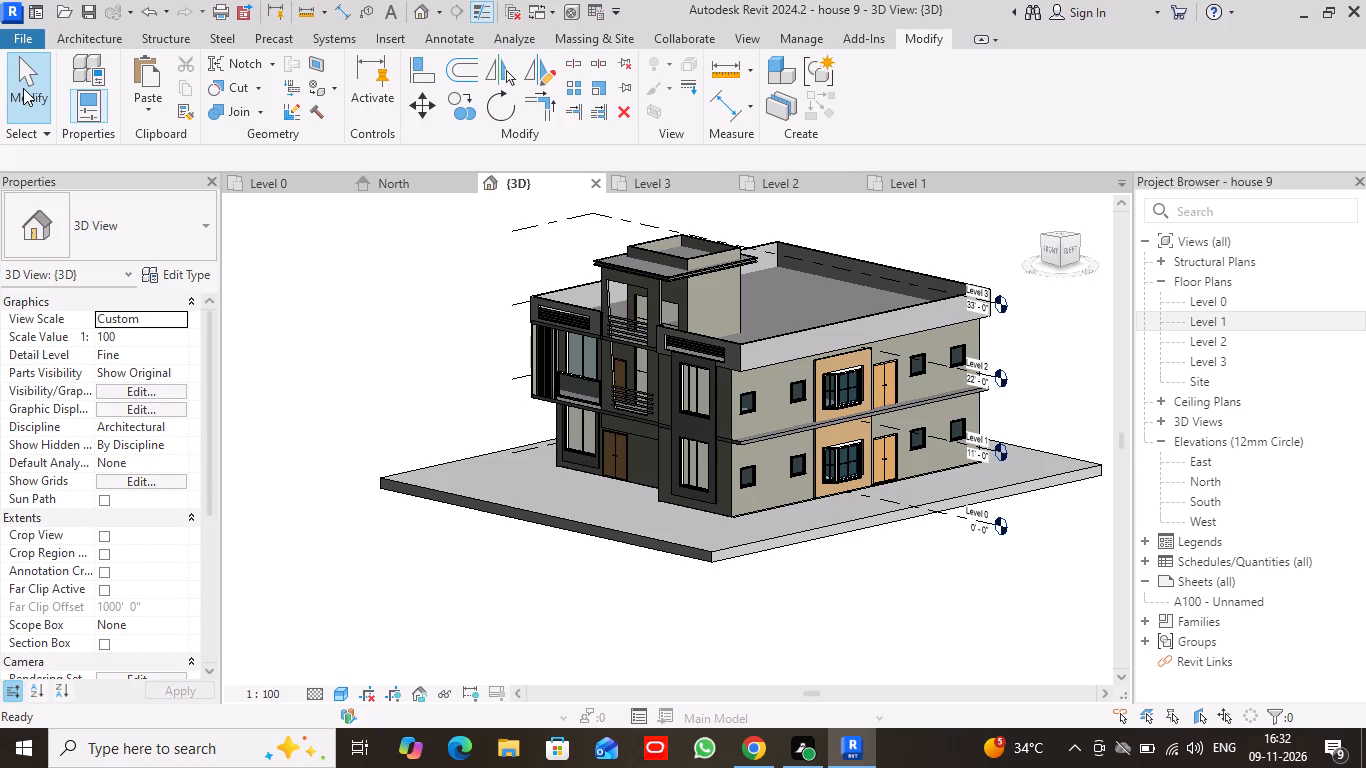
scroll(899, 496, up, 3)
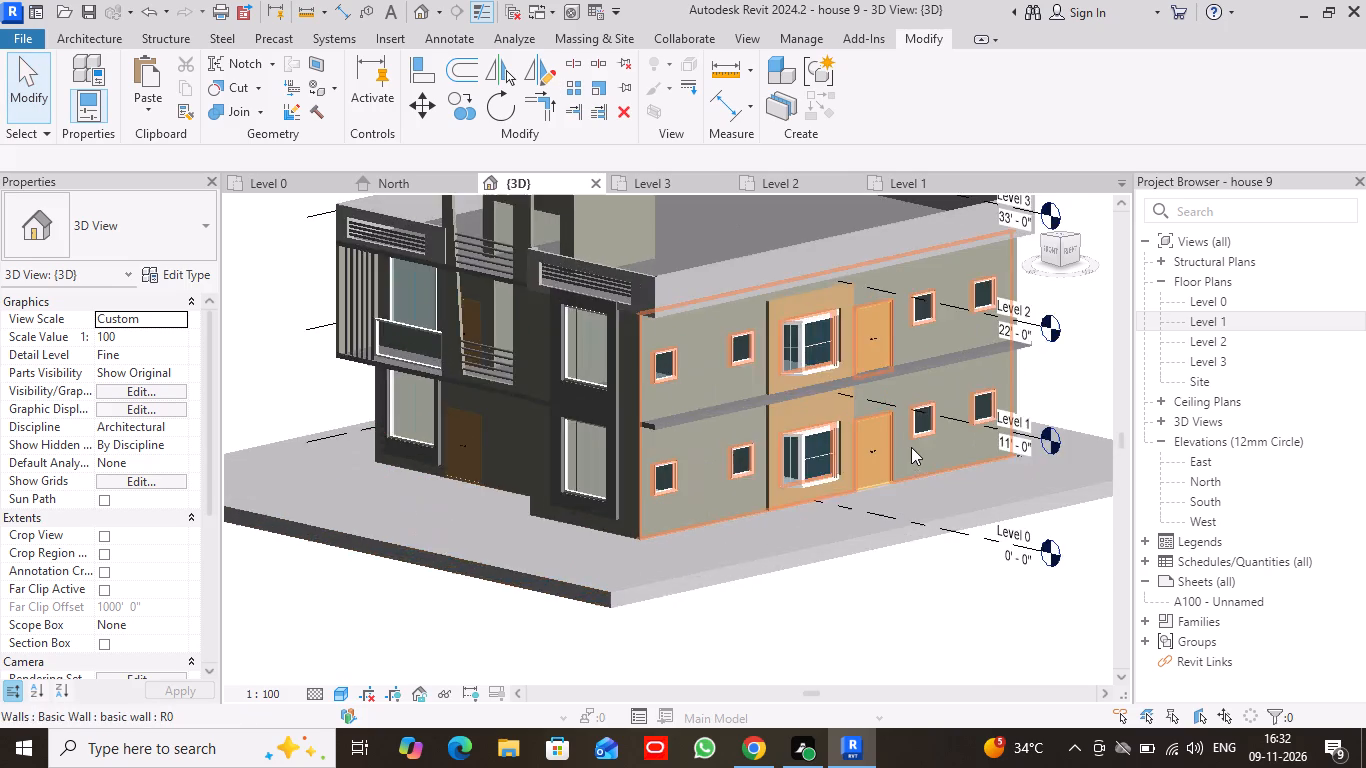
scroll(911, 447, up, 3)
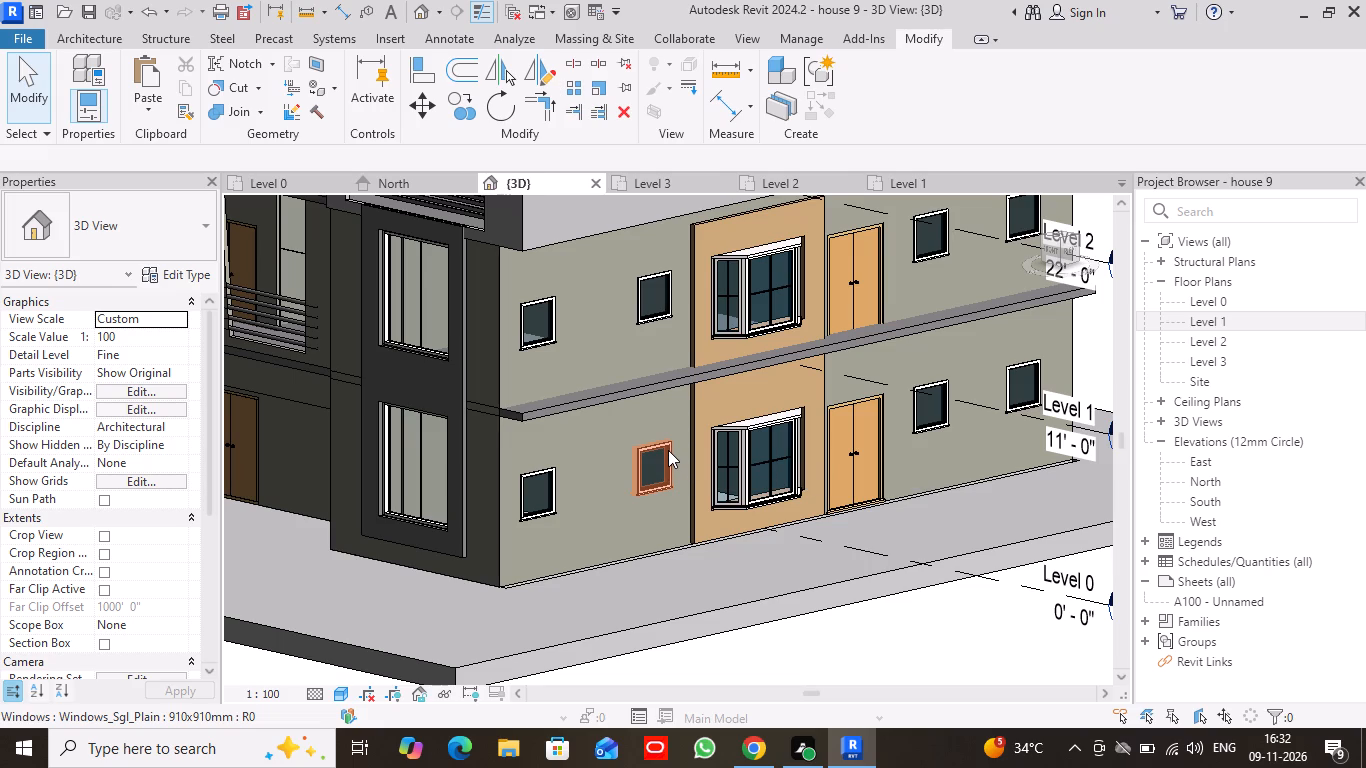
Delete the basic wall 2 parapet along the roof edge above the bay window facade.
scroll(629, 475, down, 4)
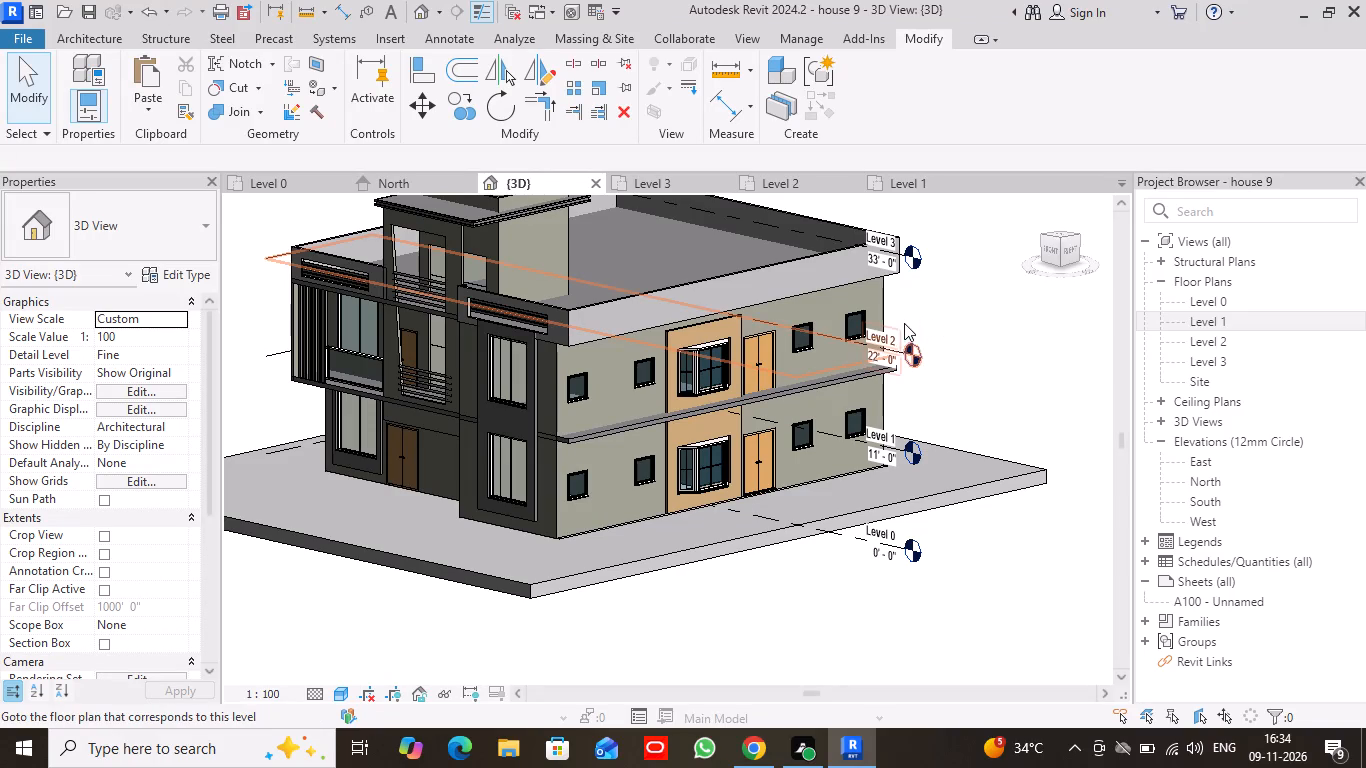
scroll(859, 340, down, 4)
scroll(859, 340, up, 3)
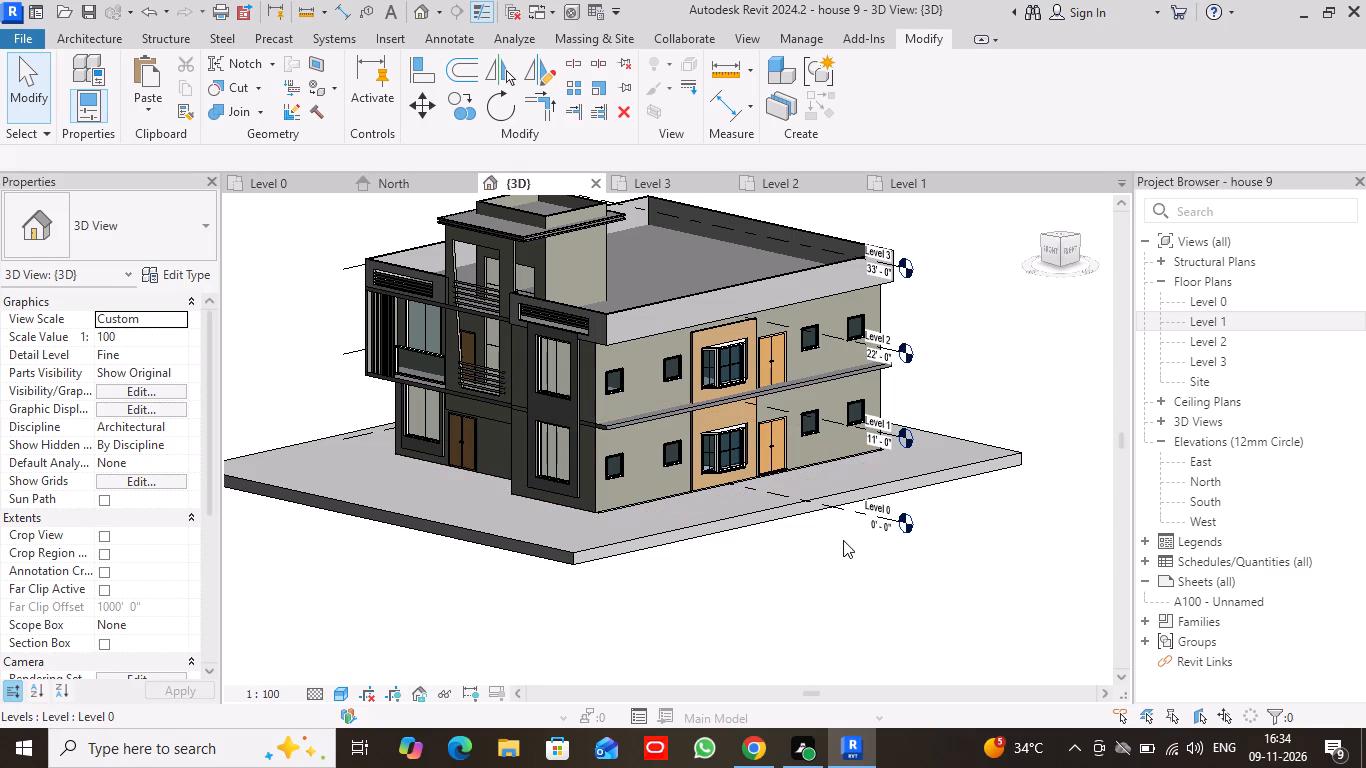
middle_drag(842, 542, 855, 583)
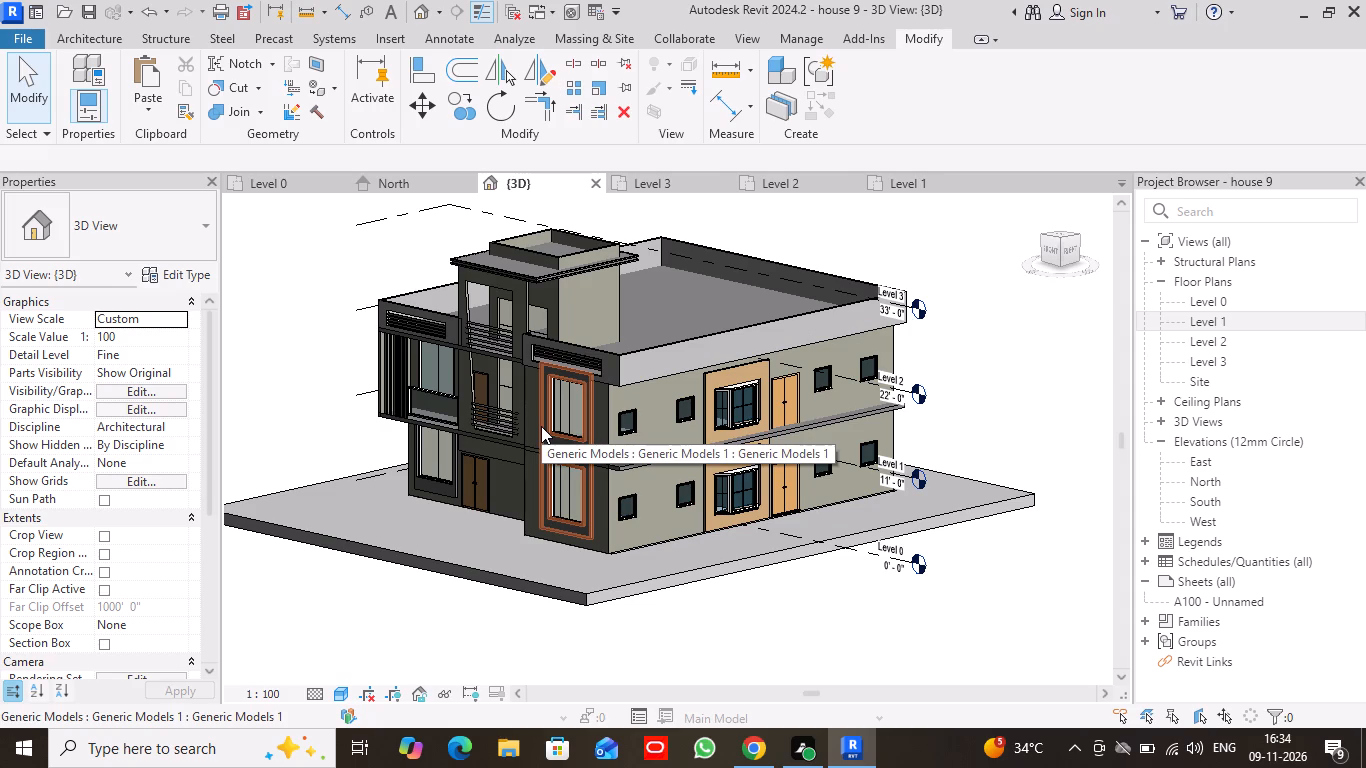
click(733, 330)
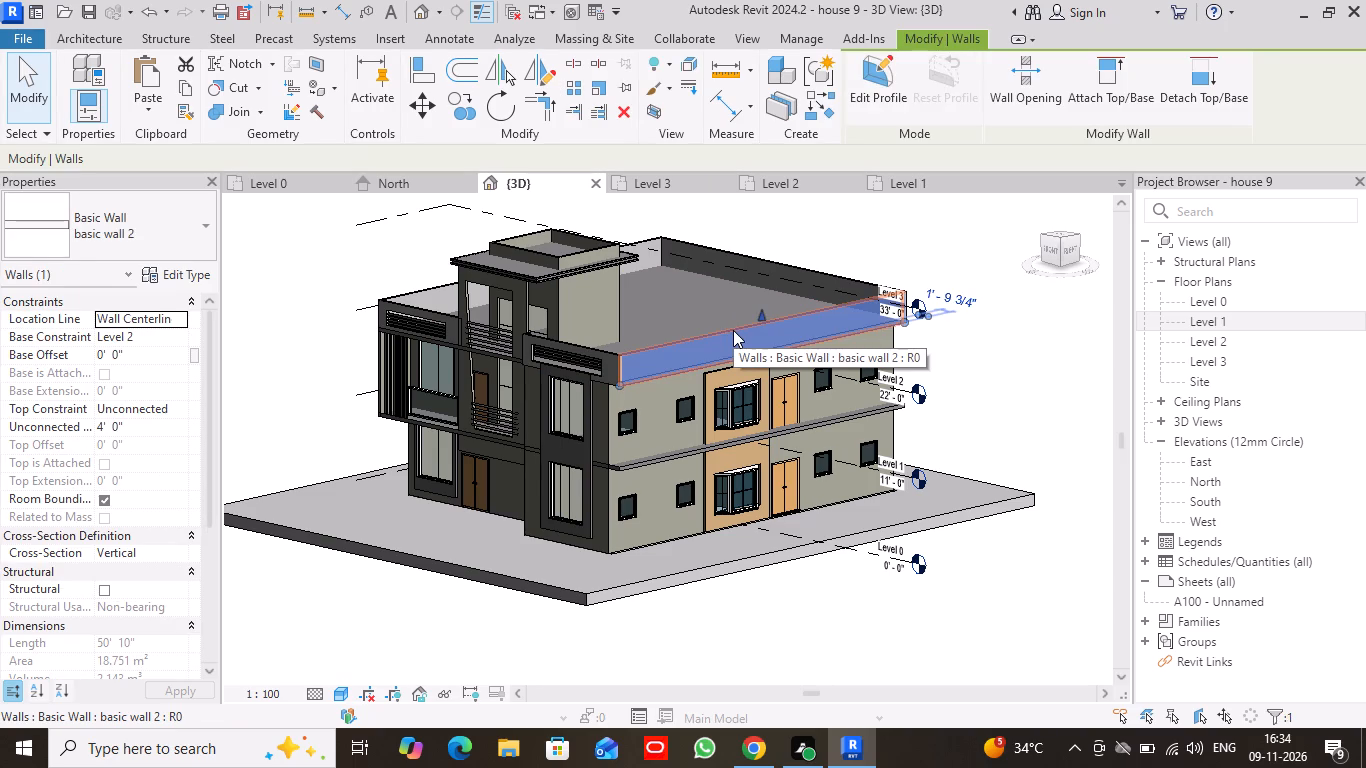
key(Delete)
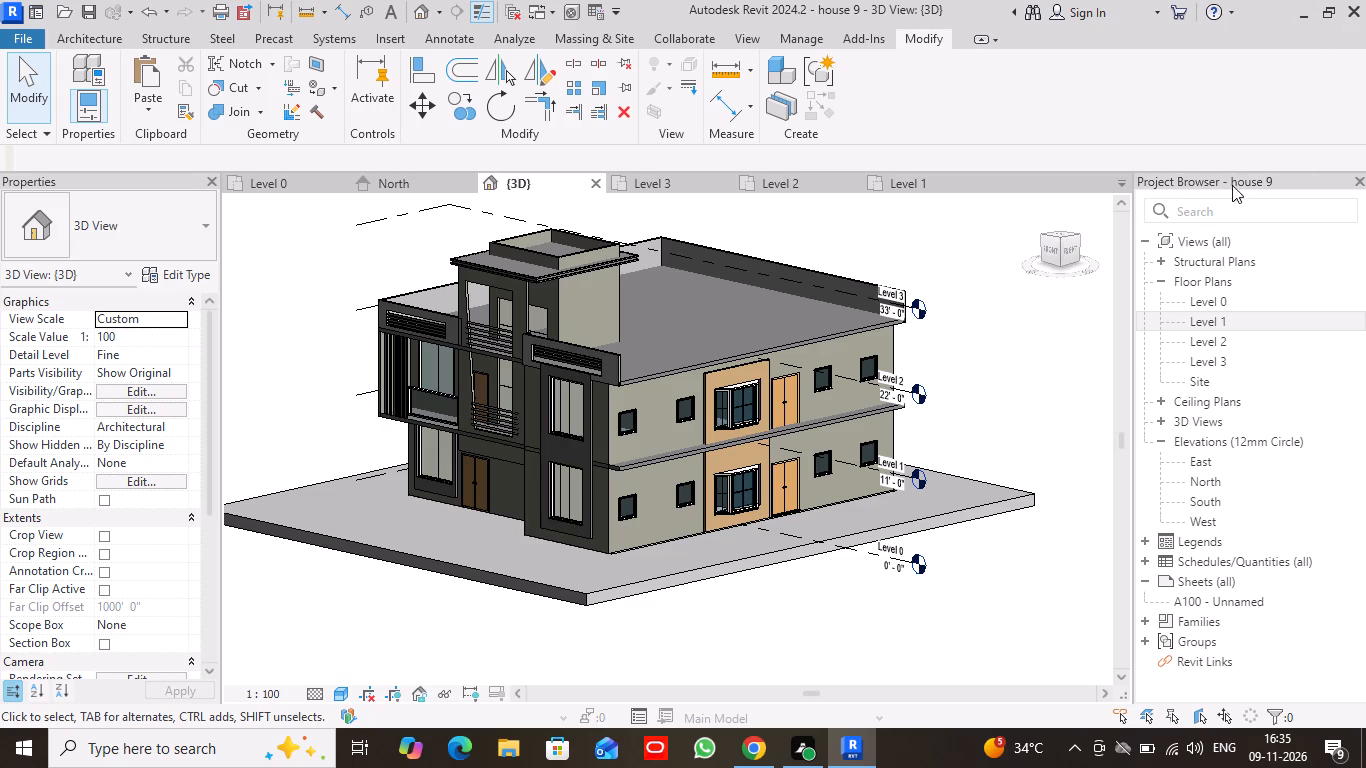
scroll(925, 354, up, 5)
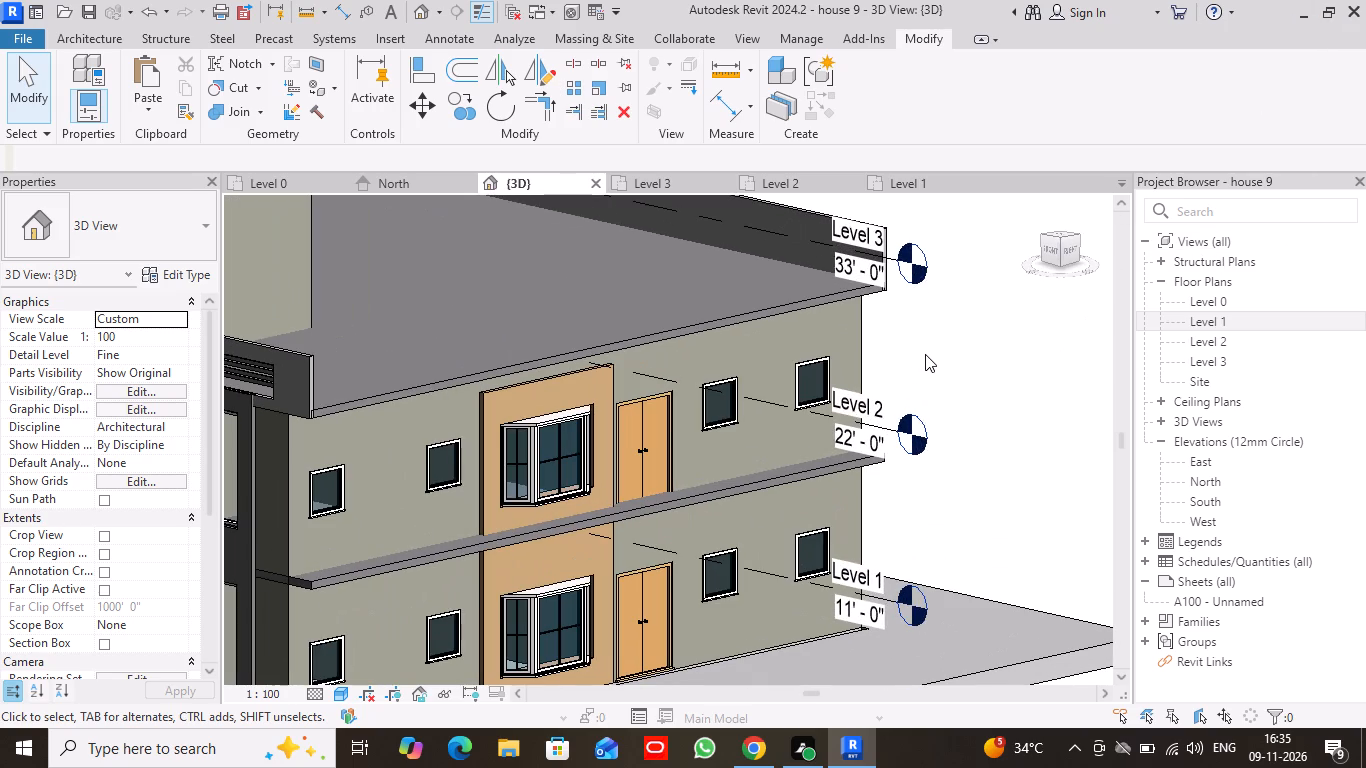
scroll(925, 354, down, 3)
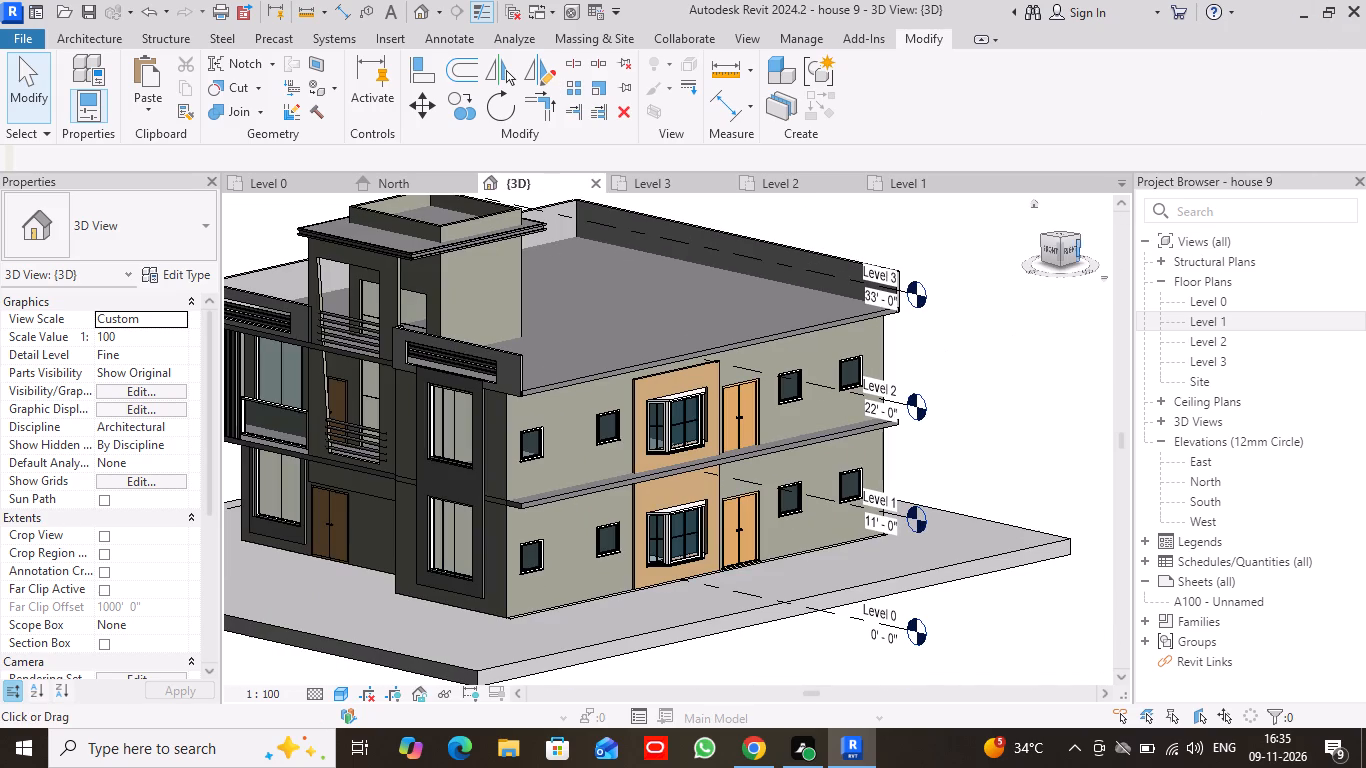
Open the Level 2 floor plan at the roof edge where the parapet was deleted.
click(683, 183)
scroll(649, 318, up, 2)
scroll(654, 306, down, 3)
click(788, 177)
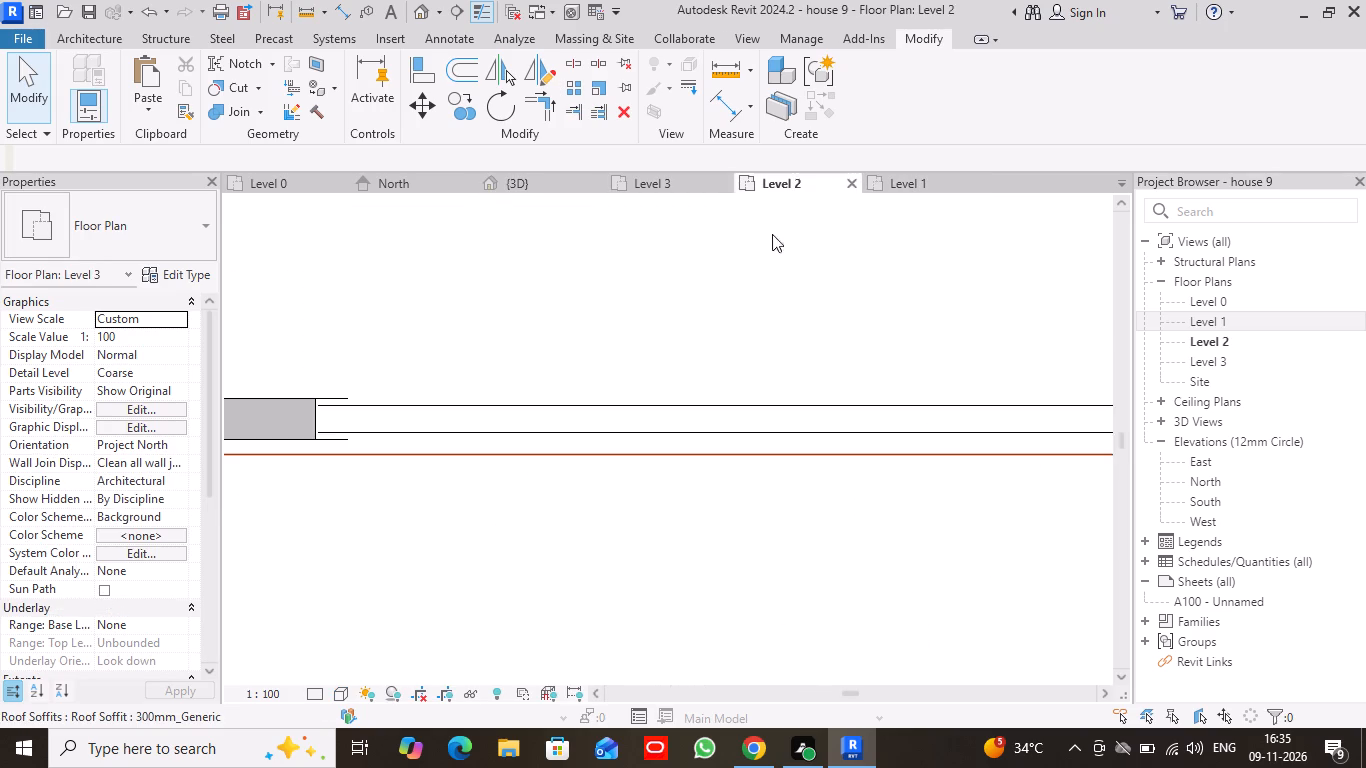
scroll(751, 332, down, 17)
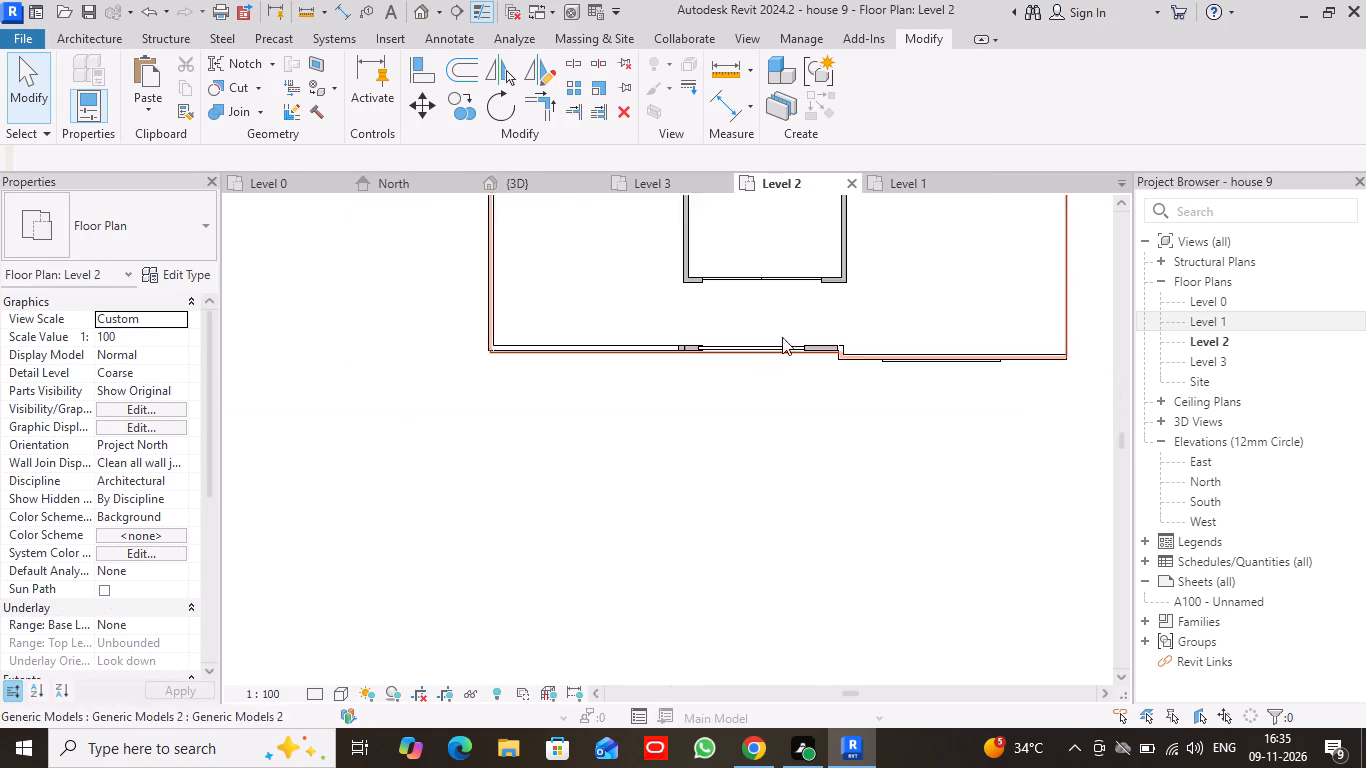
scroll(890, 313, down, 2)
middle_drag(894, 287, 834, 436)
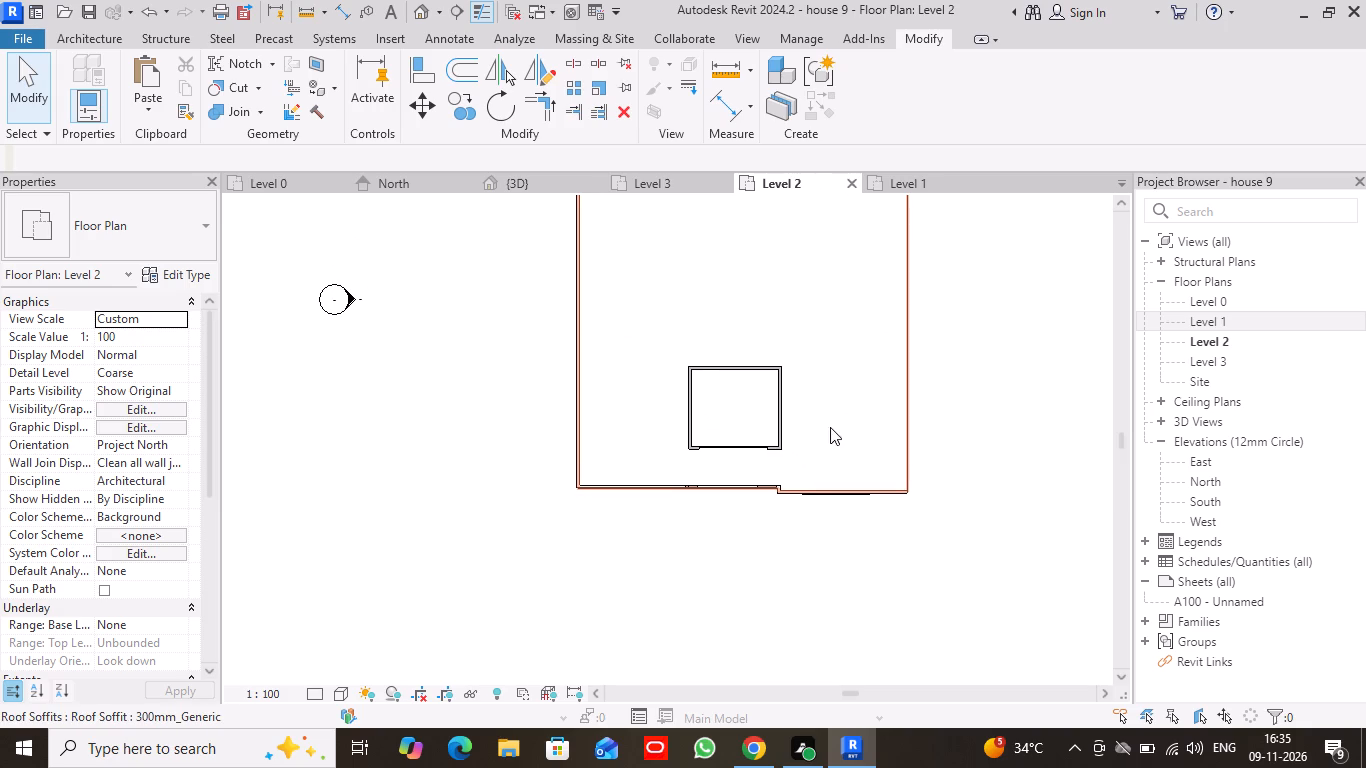
scroll(820, 372, down, 3)
middle_drag(824, 377, 624, 406)
scroll(723, 357, up, 5)
scroll(724, 352, down, 2)
middle_drag(773, 282, 773, 283)
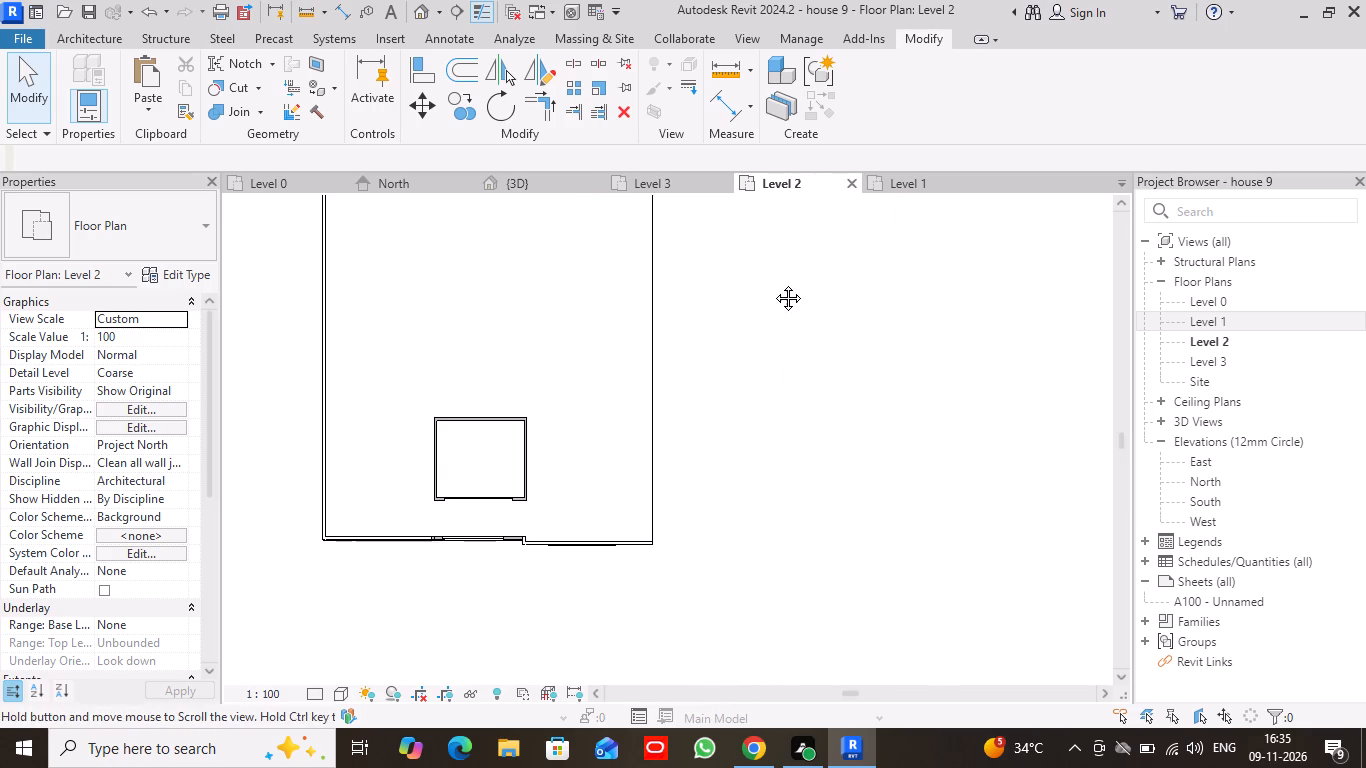
middle_drag(773, 283, 761, 346)
Sketch a straight 1100mm railing path about 50' 7 3/4" long on Level 2 along the open roof edge, and finish the railing.
click(87, 34)
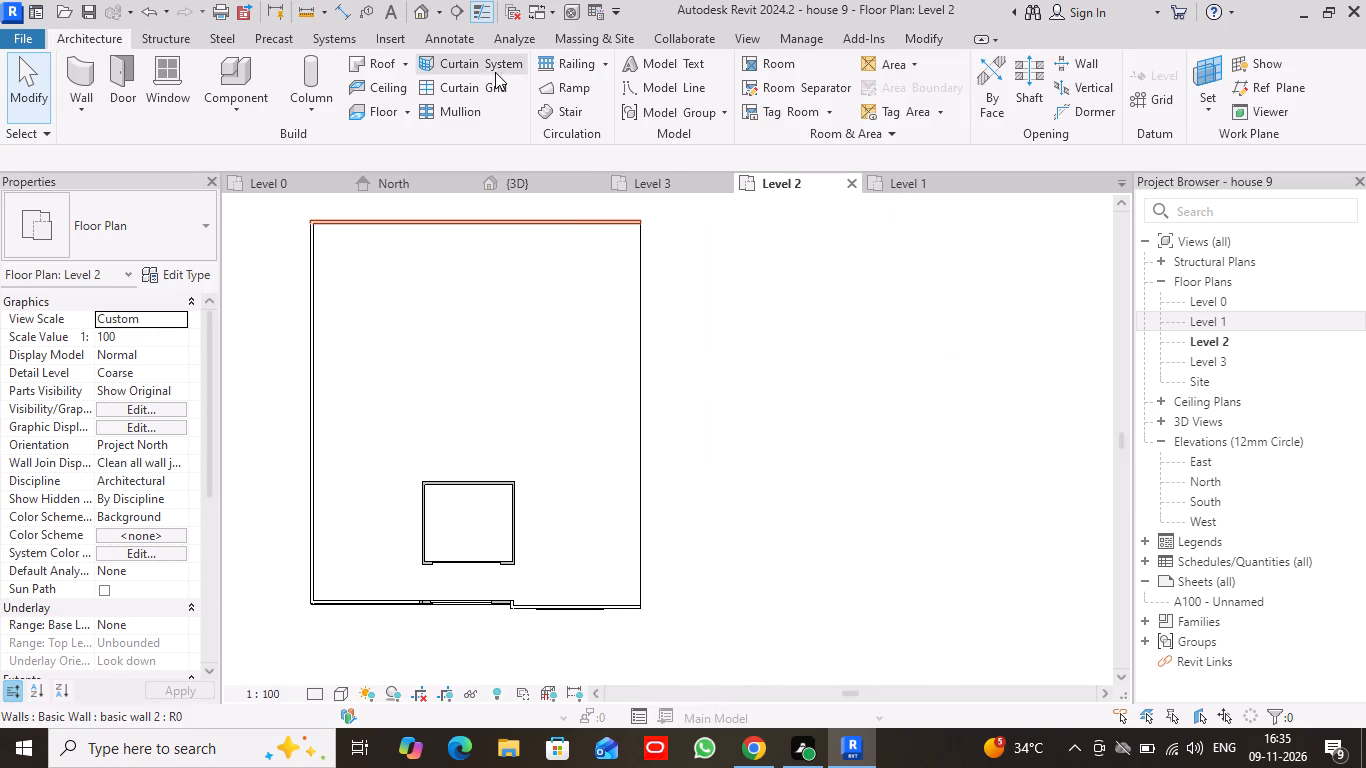
click(605, 64)
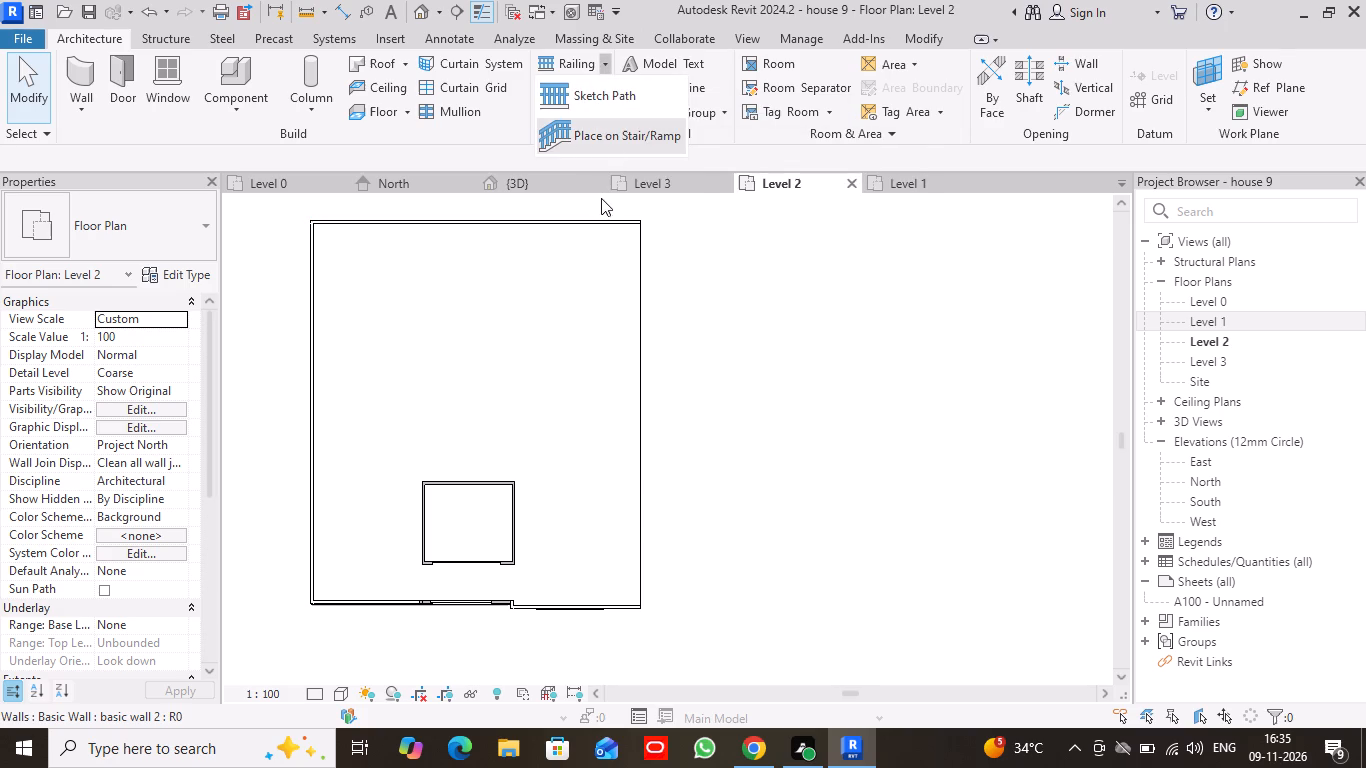
click(632, 84)
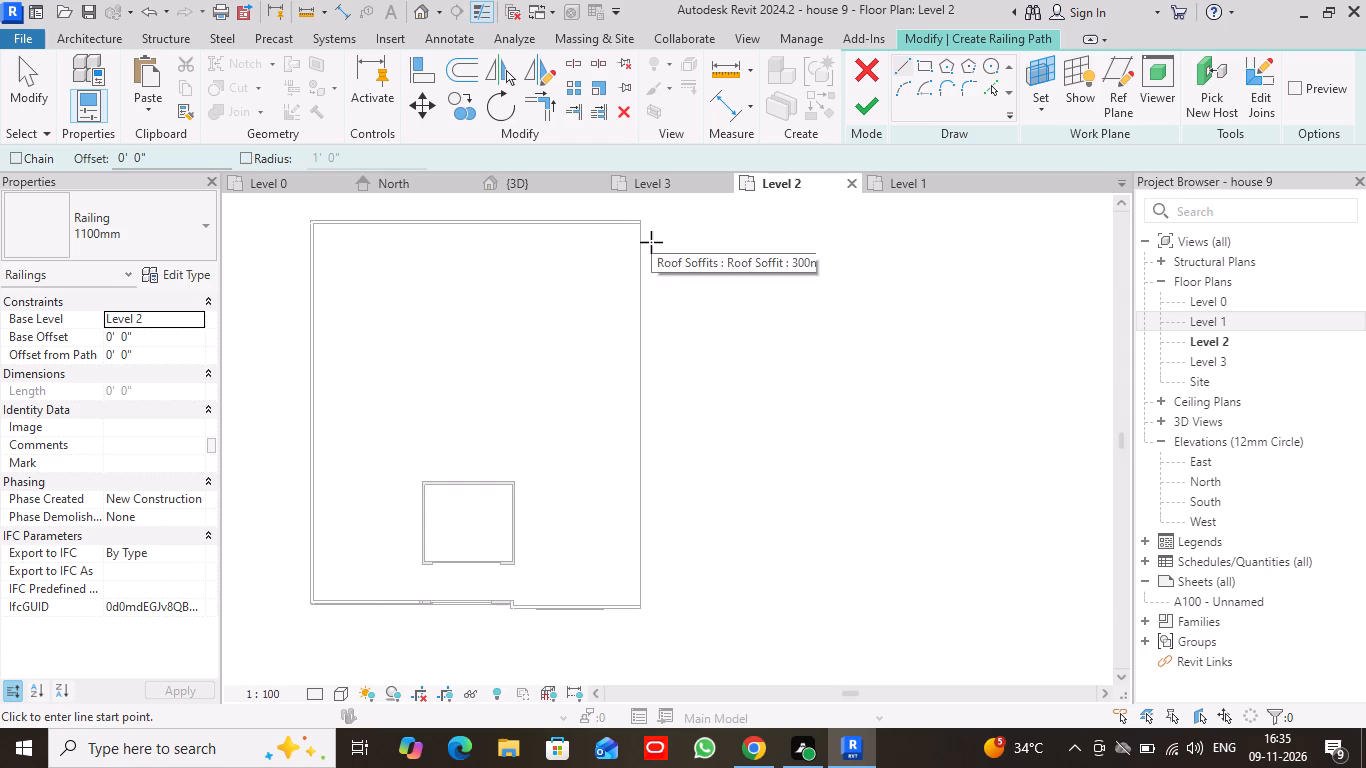
scroll(653, 240, up, 1)
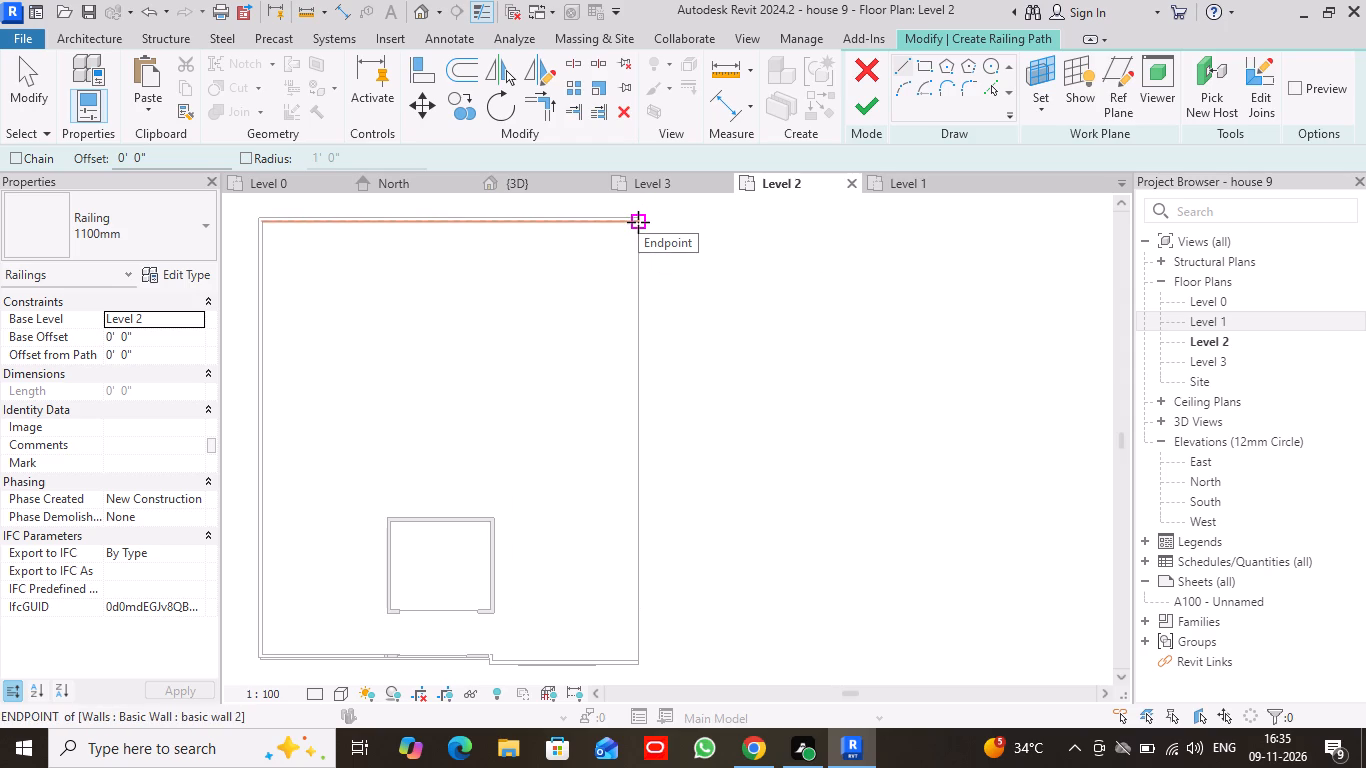
scroll(638, 222, up, 4)
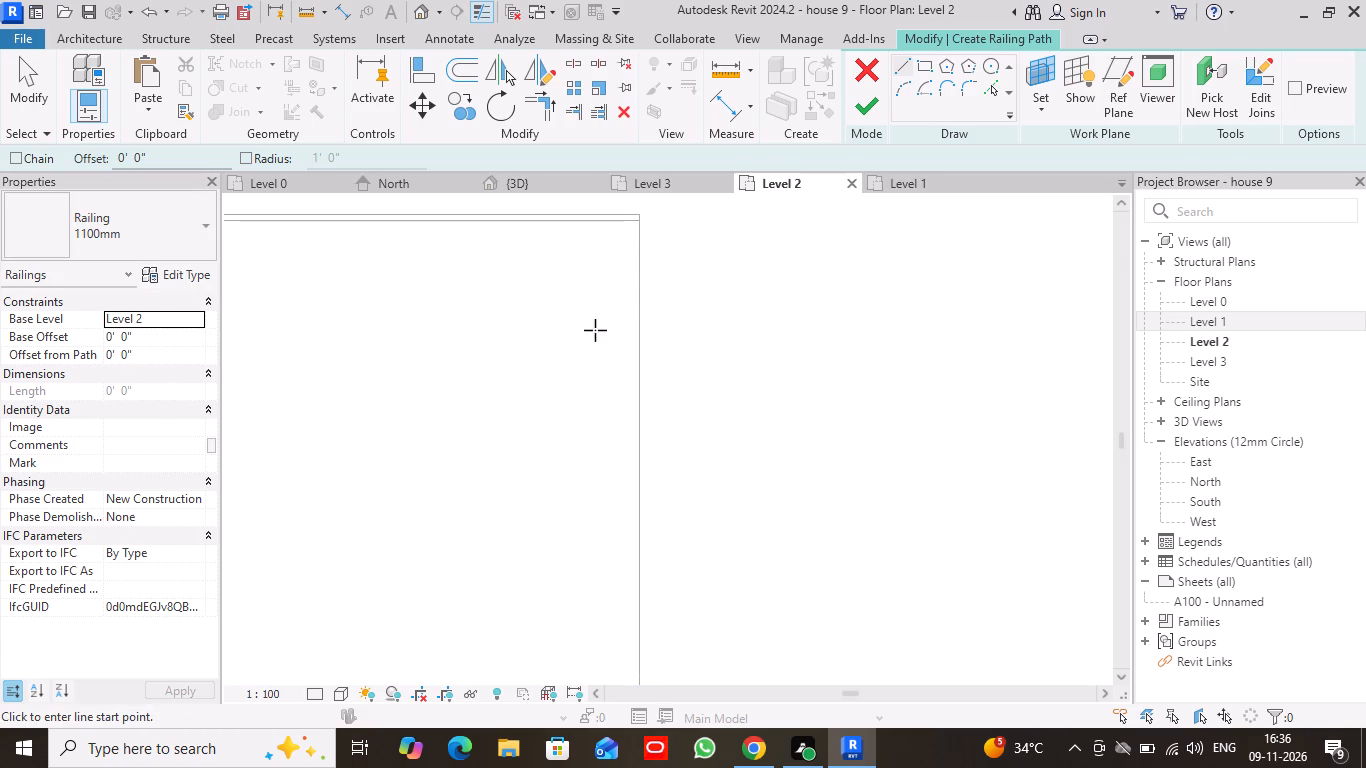
click(632, 218)
scroll(605, 388, down, 12)
middle_drag(610, 428, 638, 246)
scroll(642, 287, up, 13)
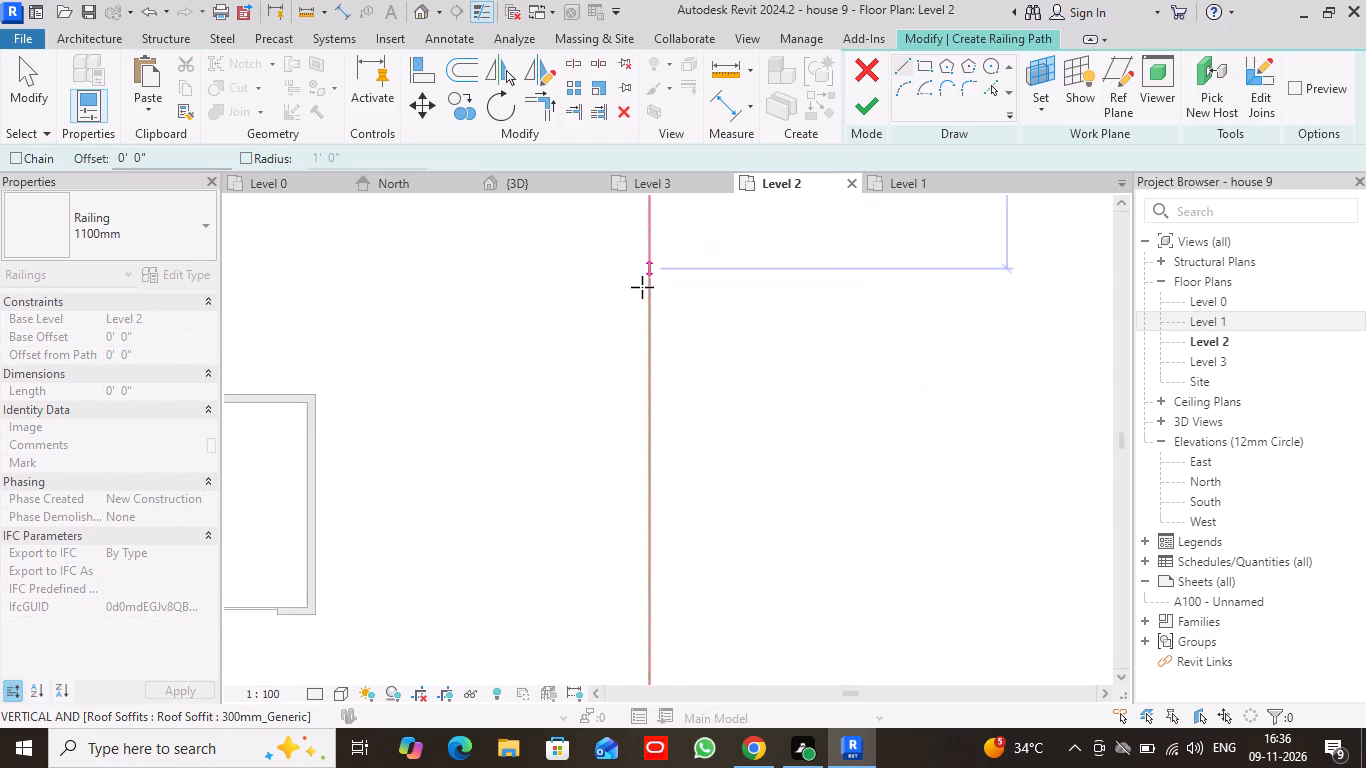
scroll(642, 287, up, 3)
scroll(642, 287, down, 5)
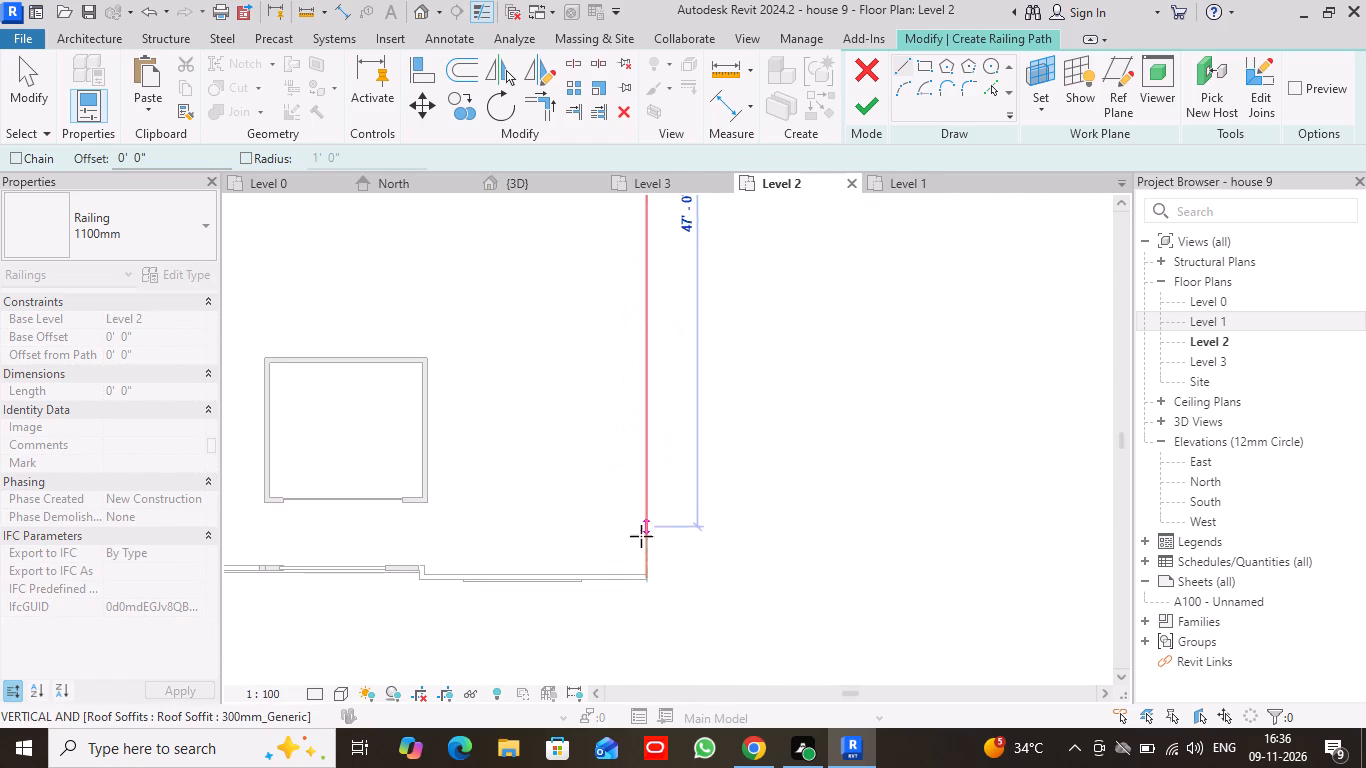
click(645, 573)
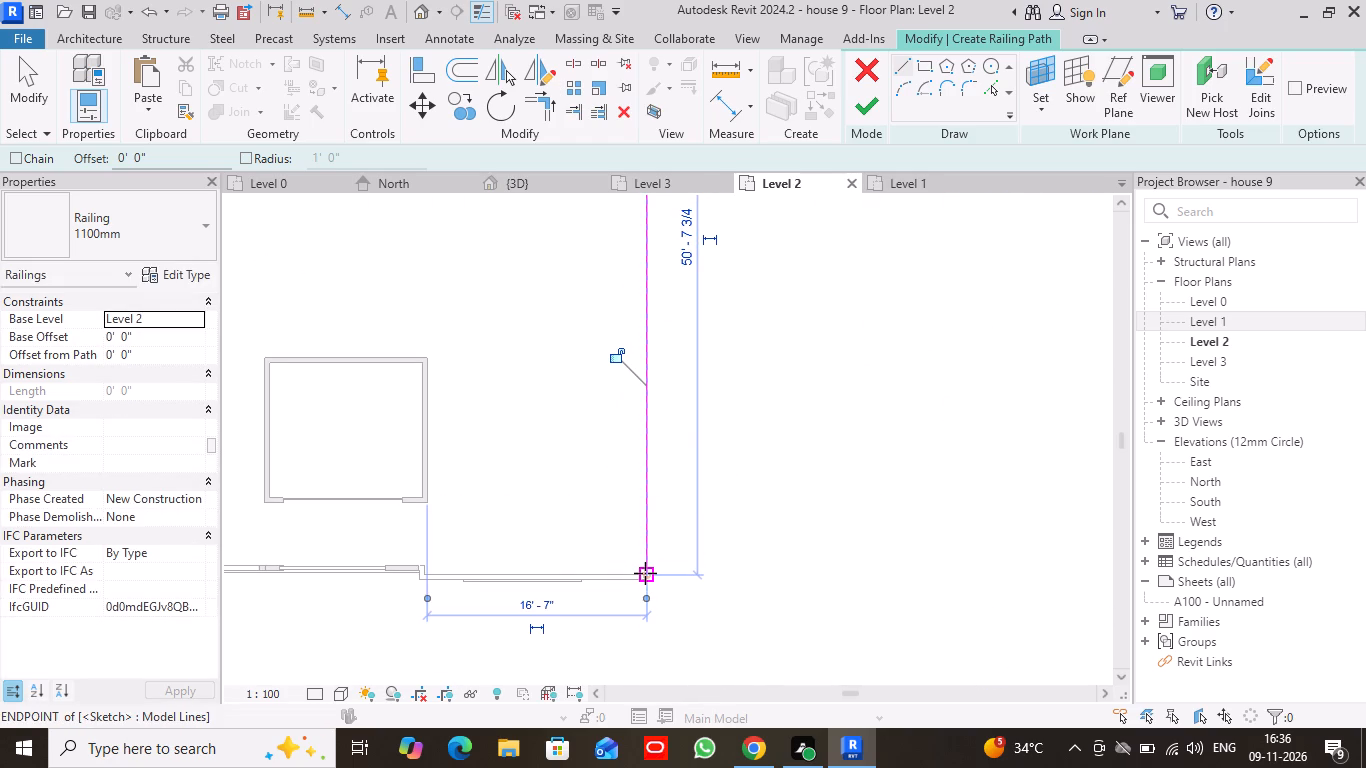
click(868, 102)
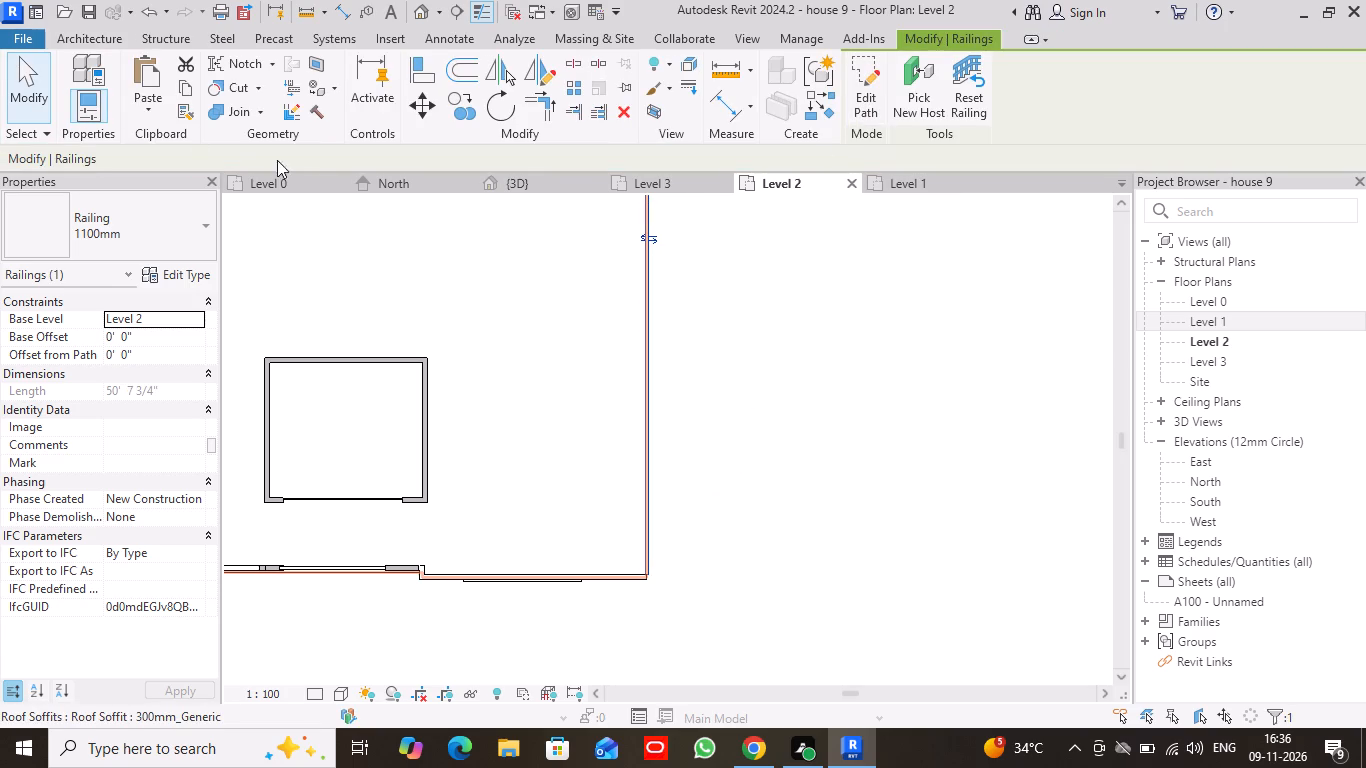
Examine the new roof railing in 3D, close to the roof corner and against the whole house.
click(546, 186)
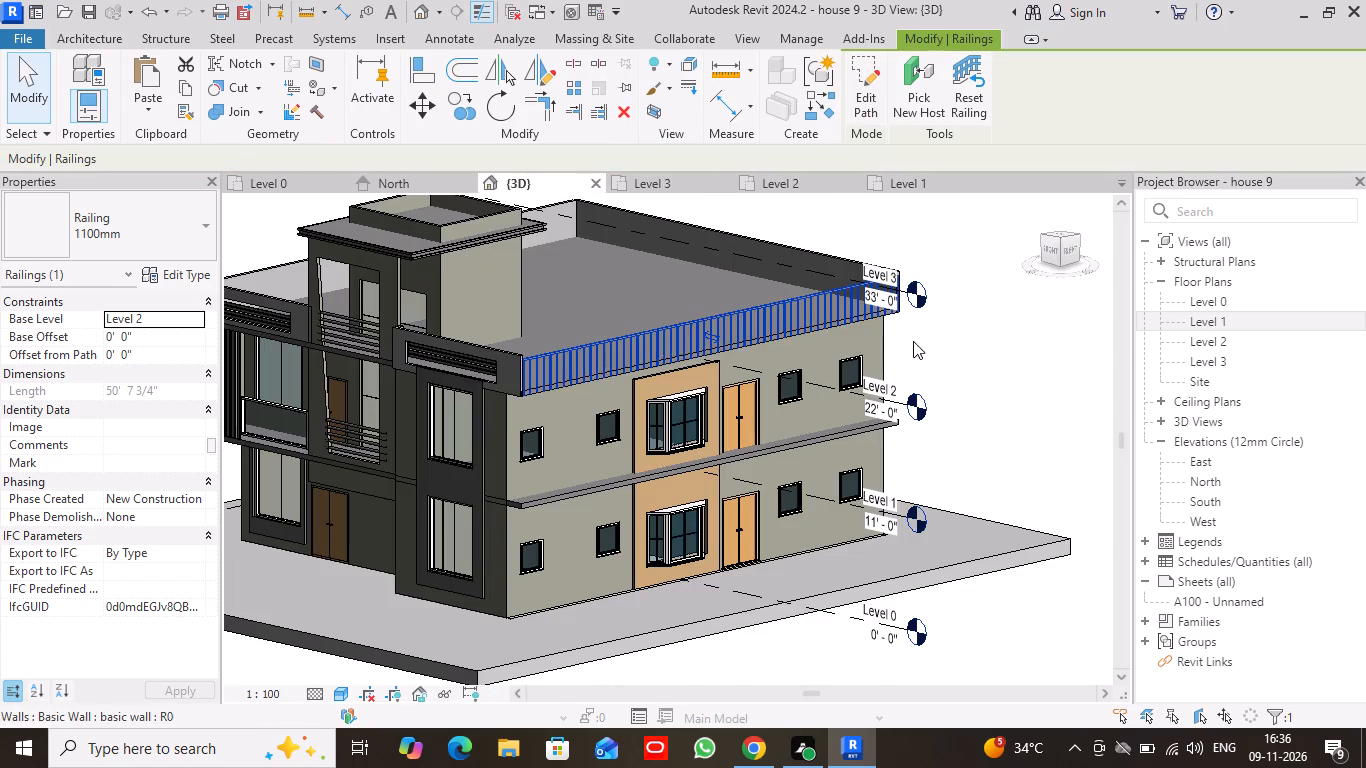
scroll(991, 352, up, 6)
middle_drag(912, 331, 1075, 380)
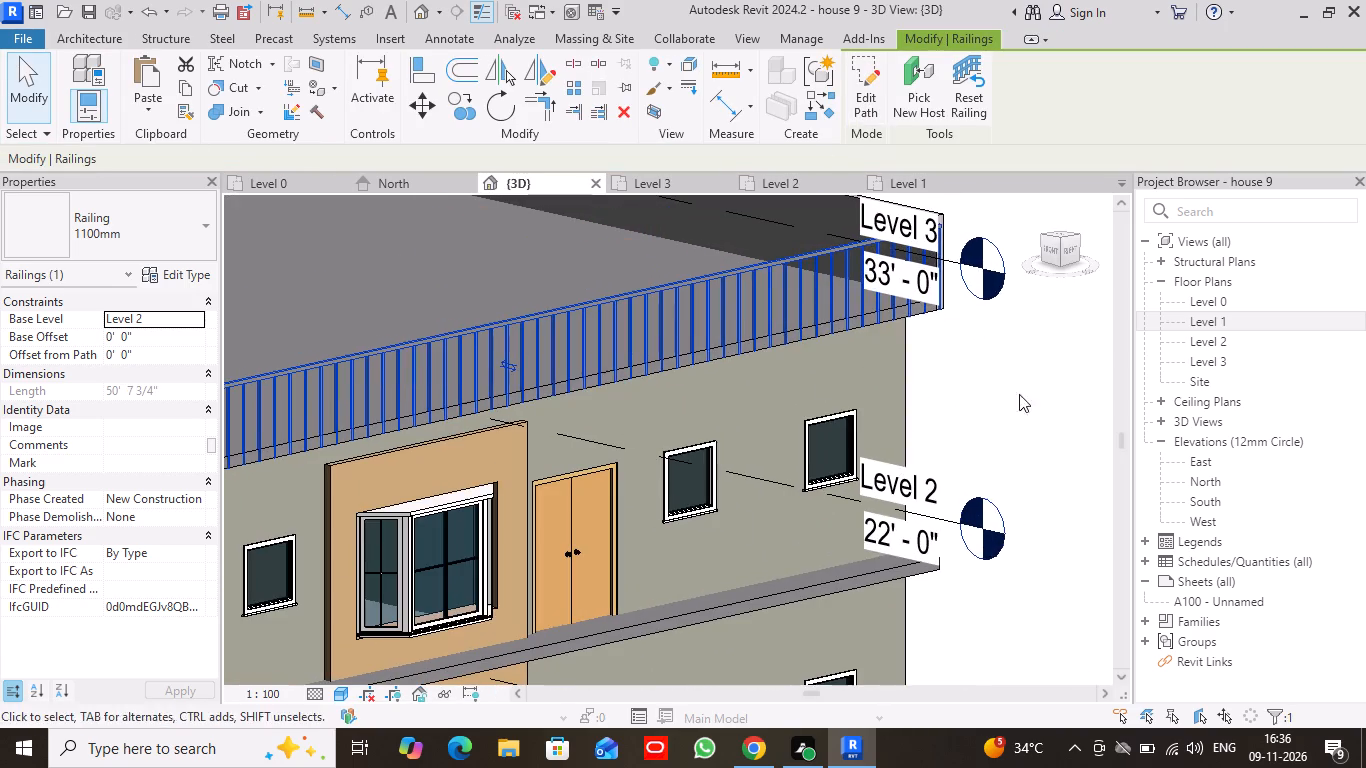
scroll(621, 300, down, 5)
middle_drag(450, 290, 556, 272)
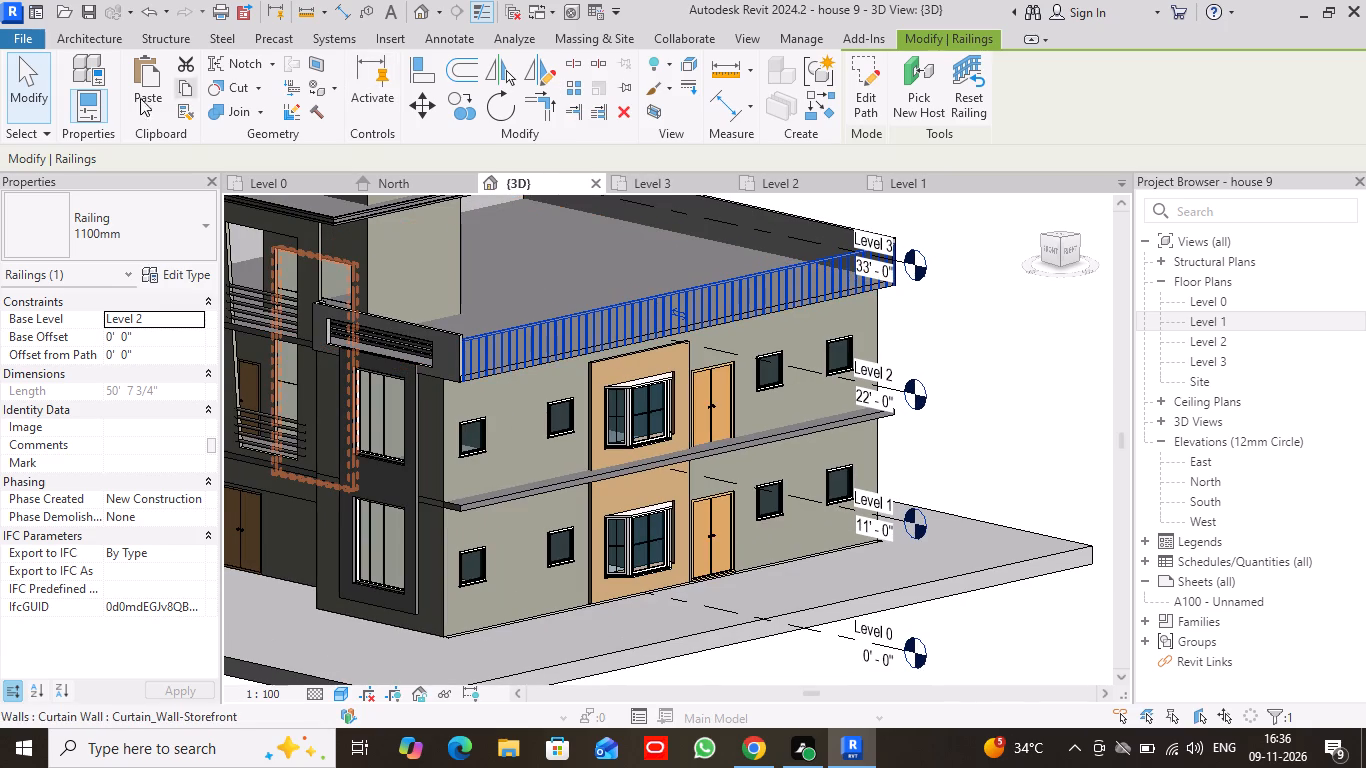
click(34, 99)
scroll(1006, 429, down, 1)
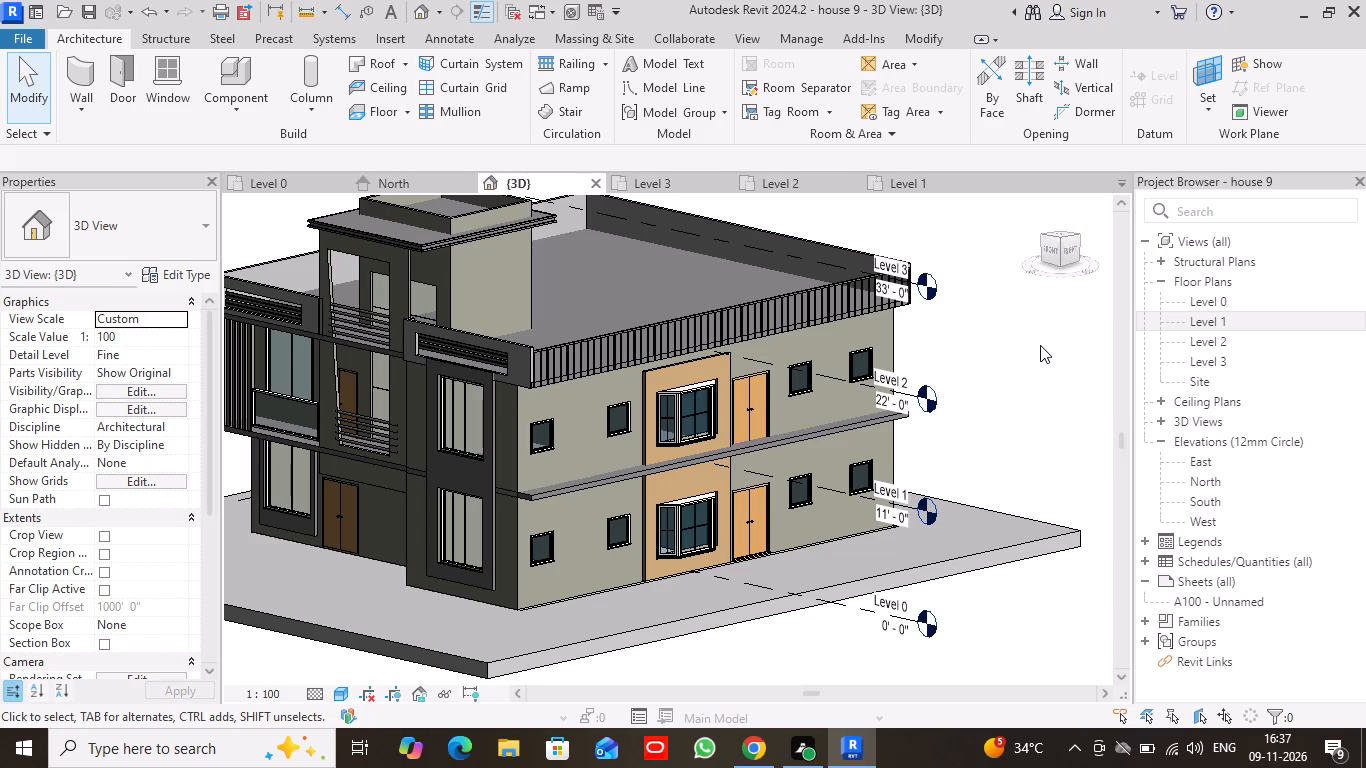
scroll(970, 342, down, 1)
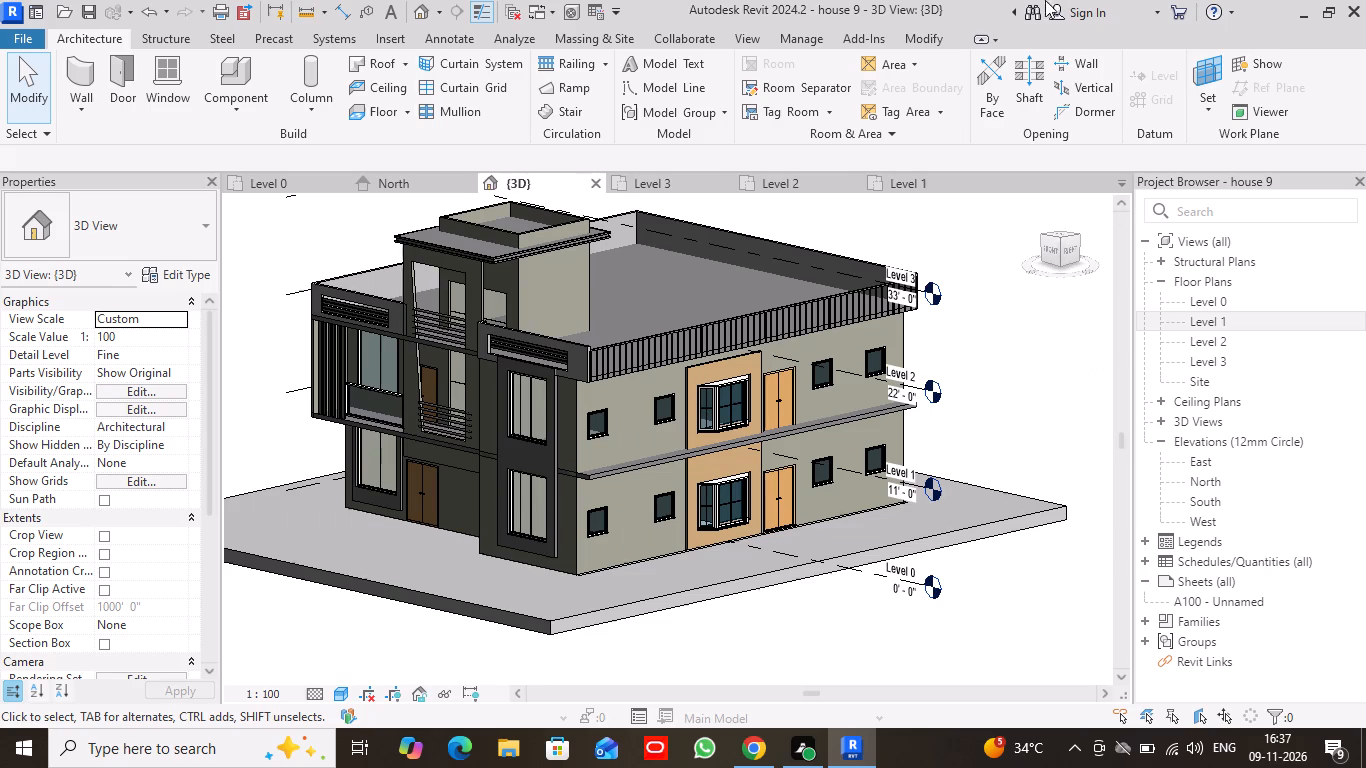
scroll(664, 452, down, 1)
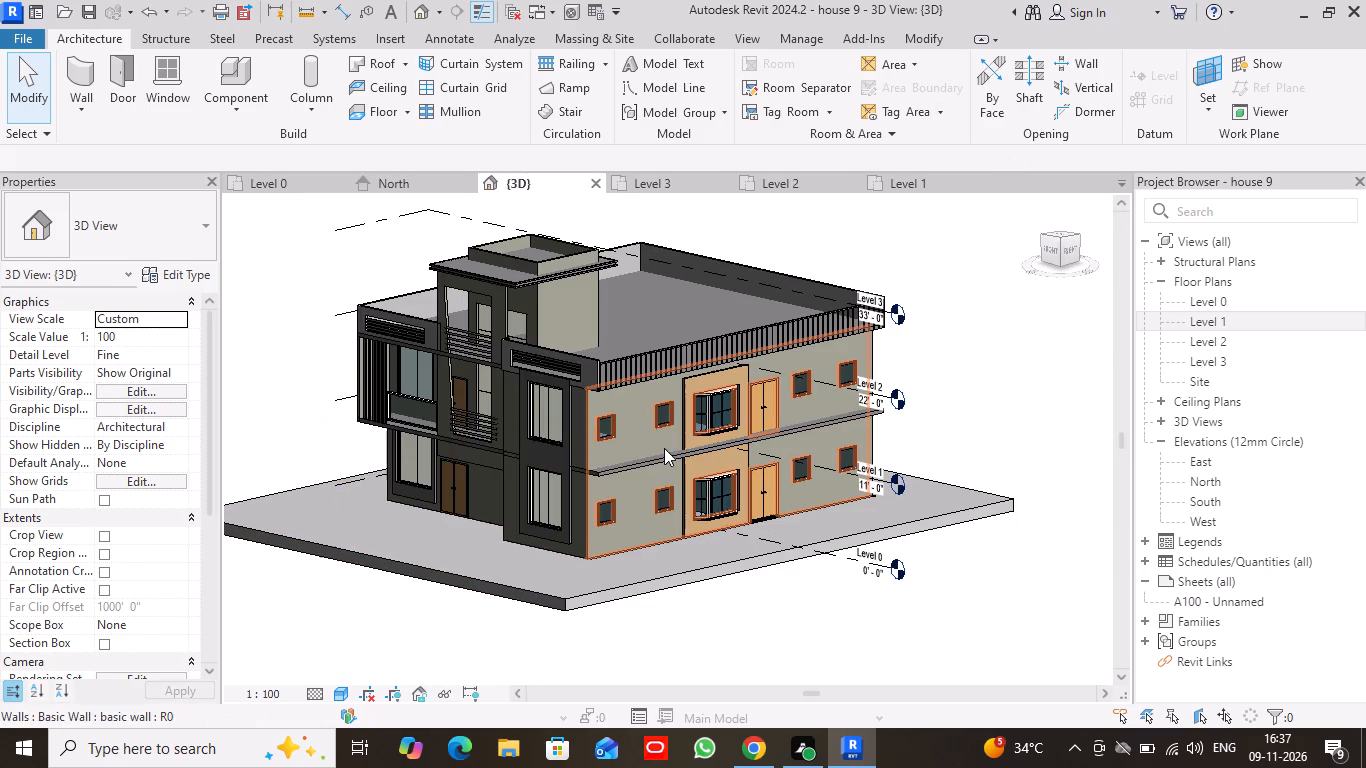
scroll(488, 334, down, 1)
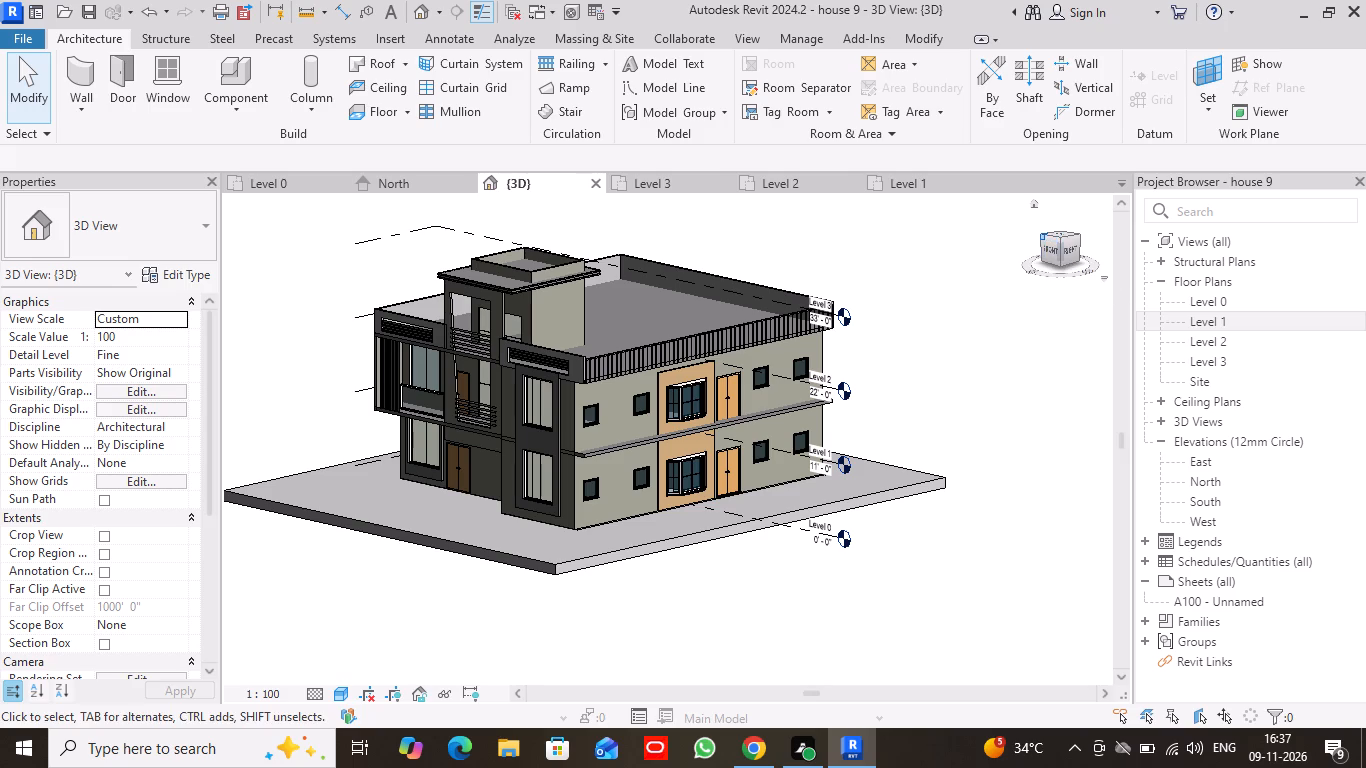
Examine the roof railing above the bay window facade from a lower side angle and up close.
drag(1042, 236, 1057, 246)
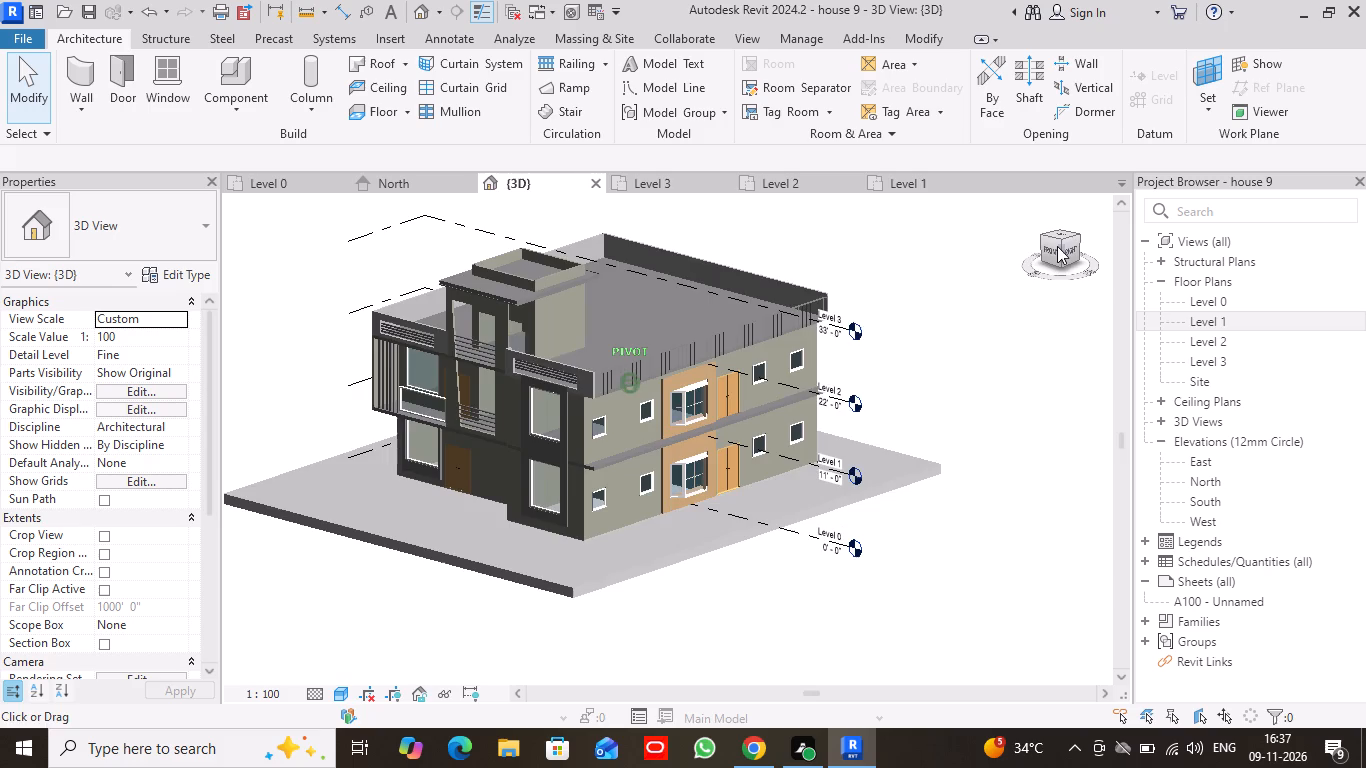
drag(1057, 246, 978, 233)
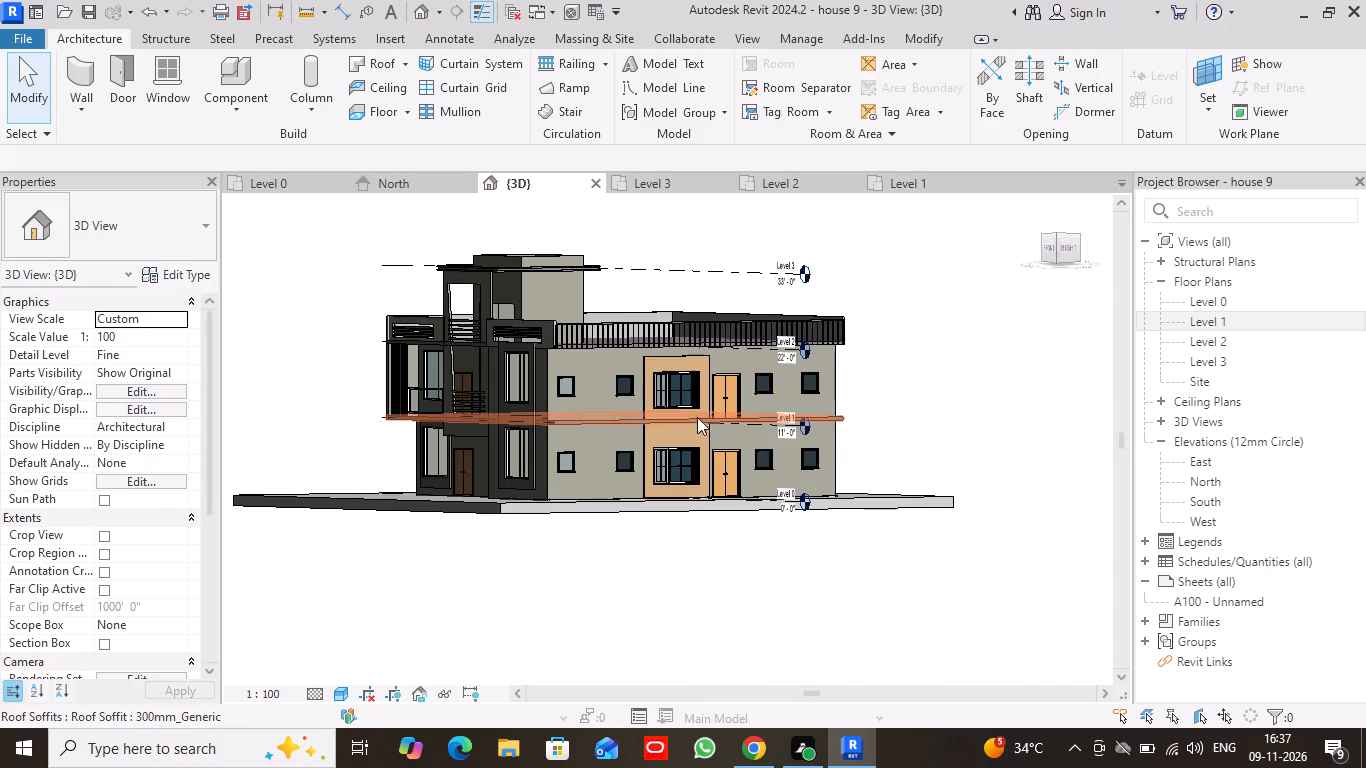
scroll(699, 411, up, 8)
scroll(715, 402, down, 3)
middle_drag(771, 303, 773, 302)
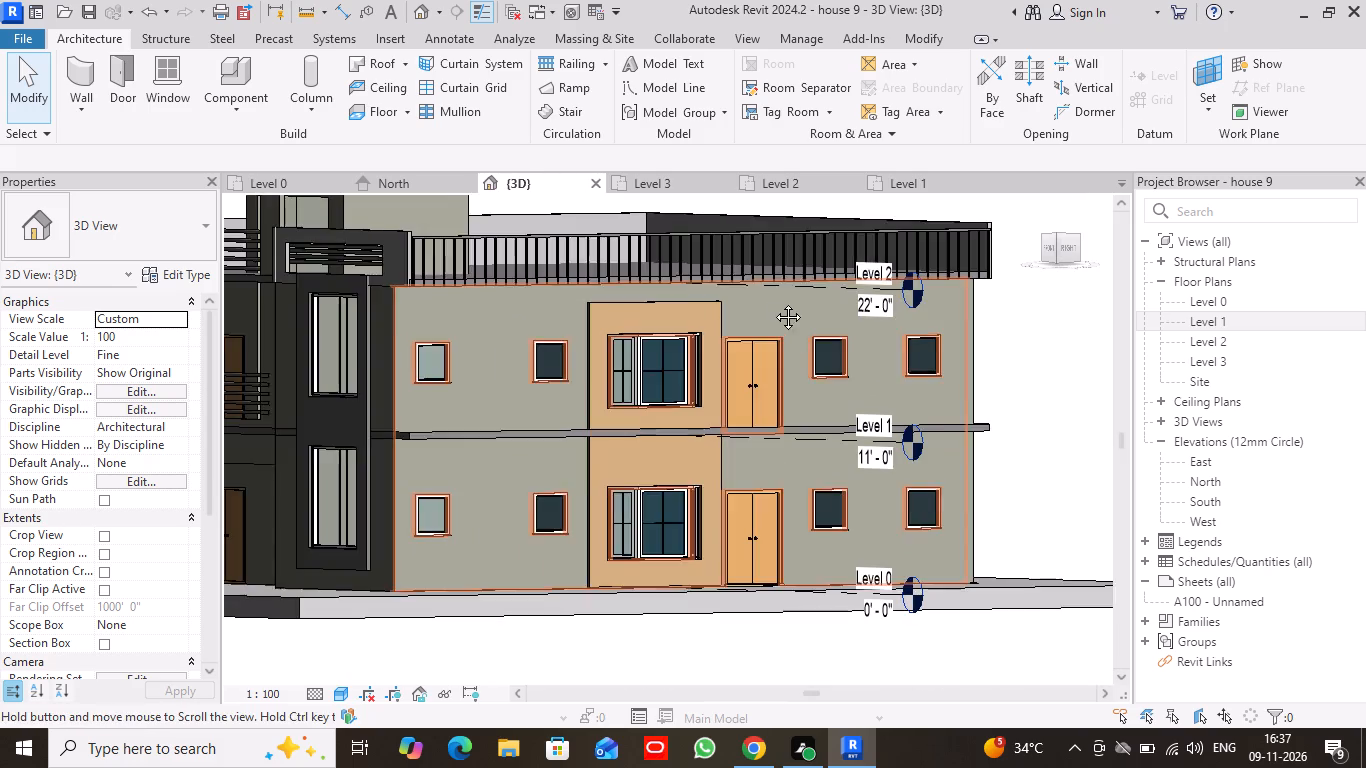
middle_drag(773, 302, 827, 379)
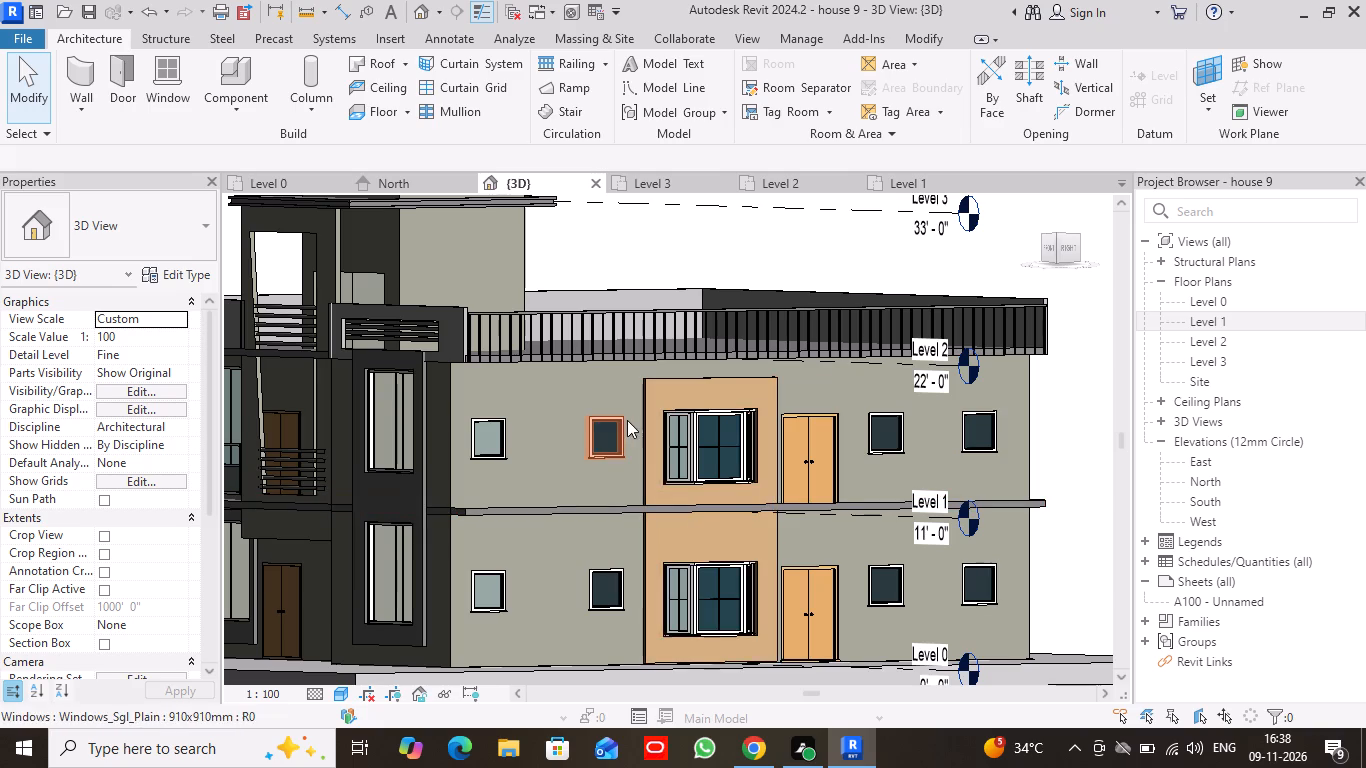
scroll(605, 392, up, 6)
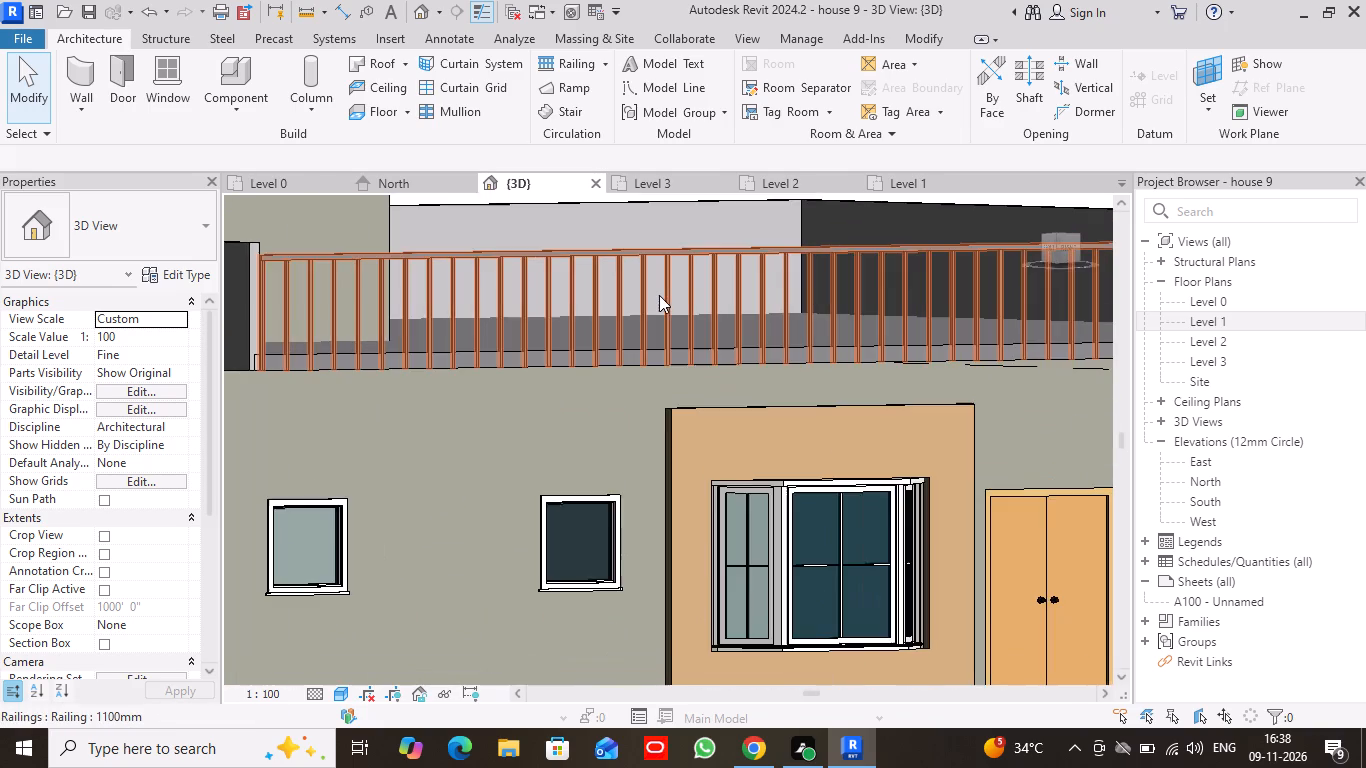
scroll(659, 295, up, 3)
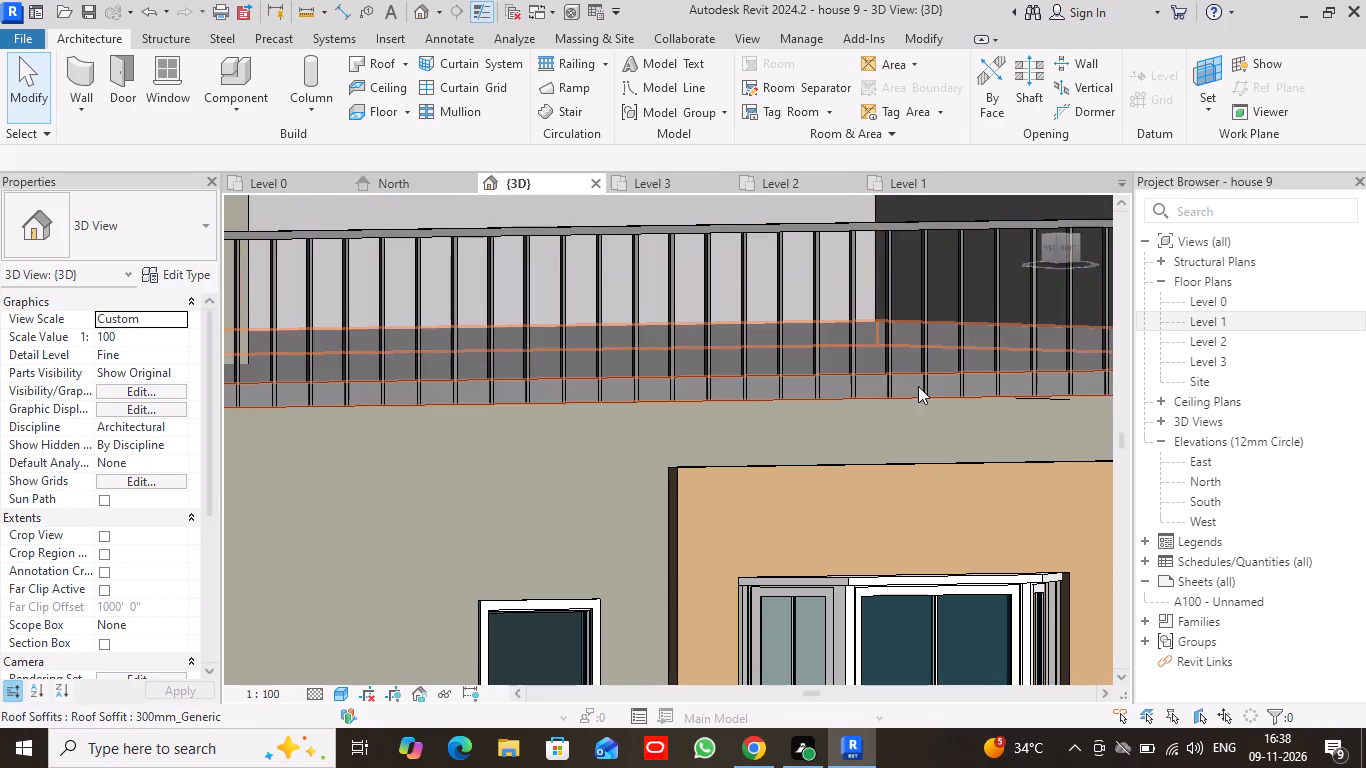
scroll(894, 278, down, 2)
middle_drag(889, 291, 714, 314)
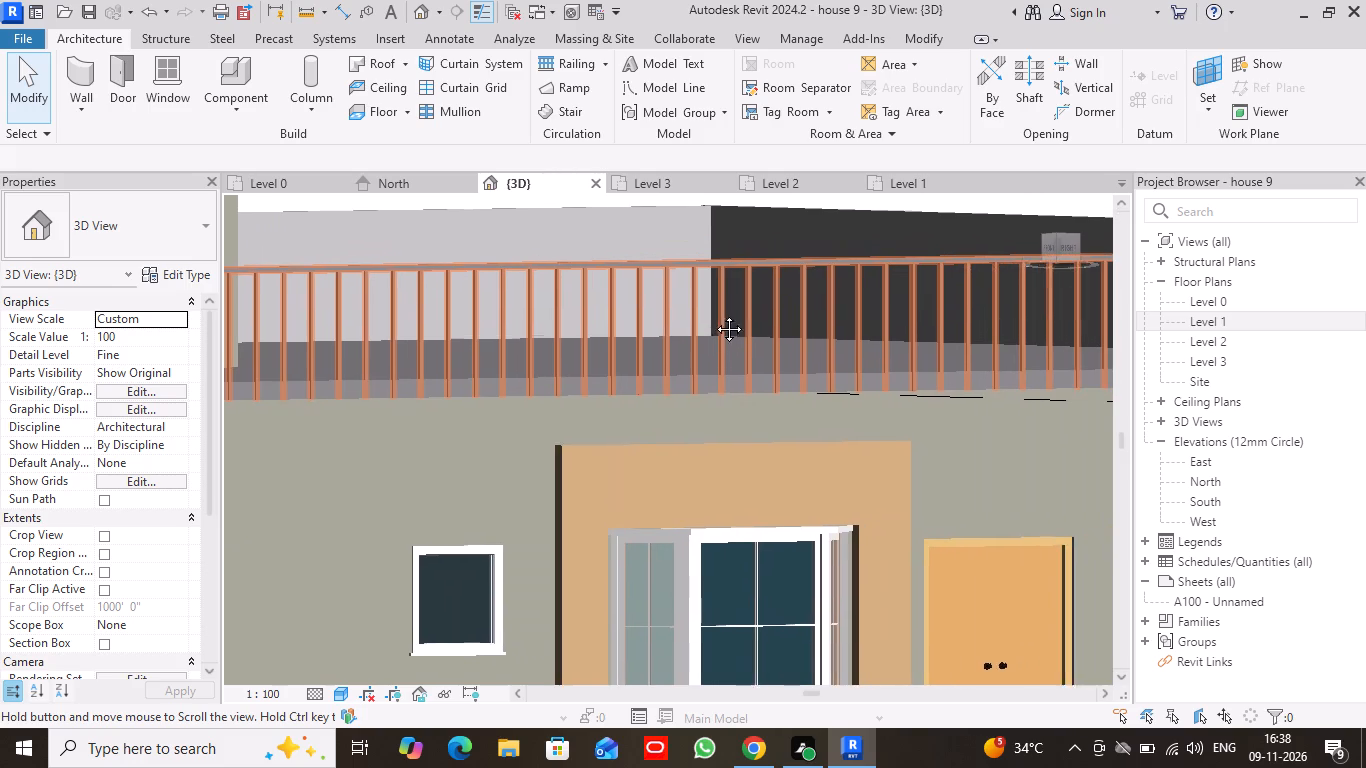
middle_drag(714, 314, 712, 314)
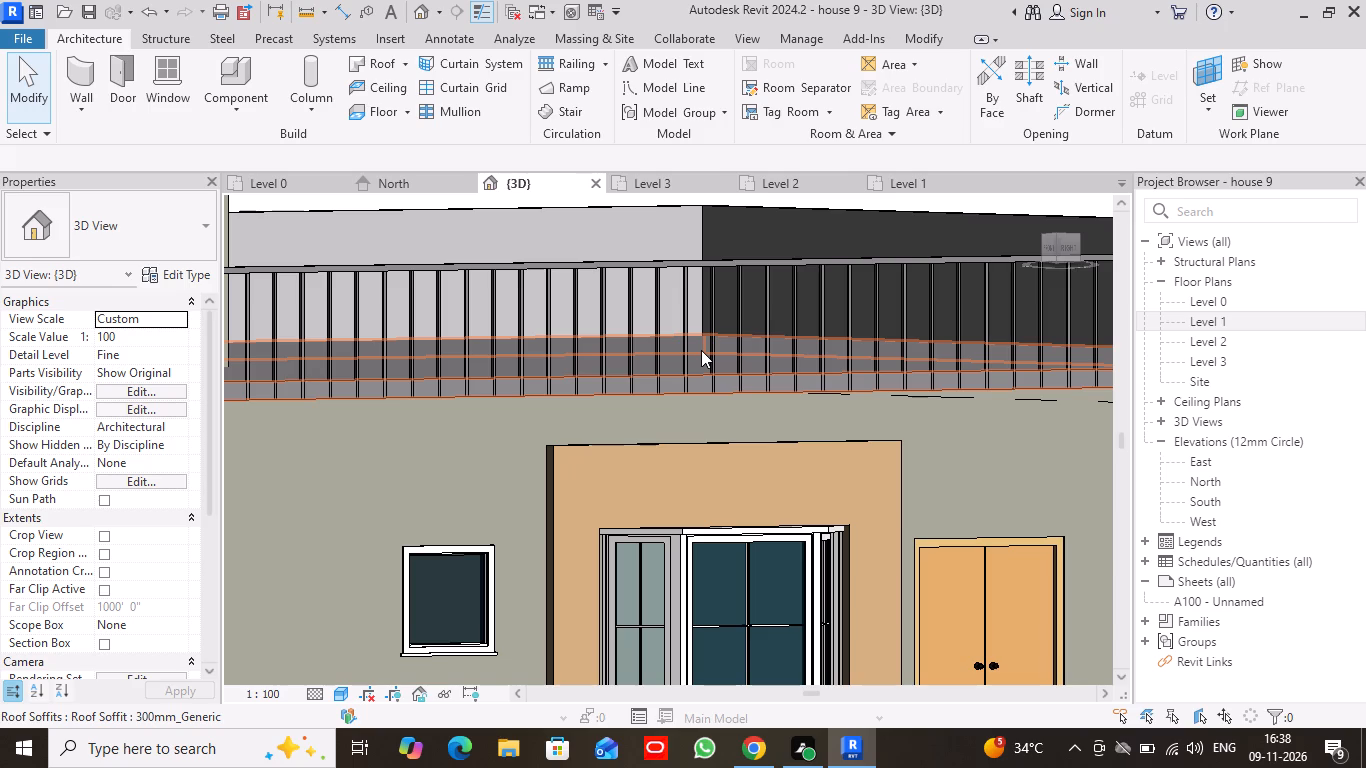
Examine the roof railing and bay window side against the whole house, from side level and from a raised corner angle.
scroll(700, 351, down, 3)
scroll(754, 534, down, 3)
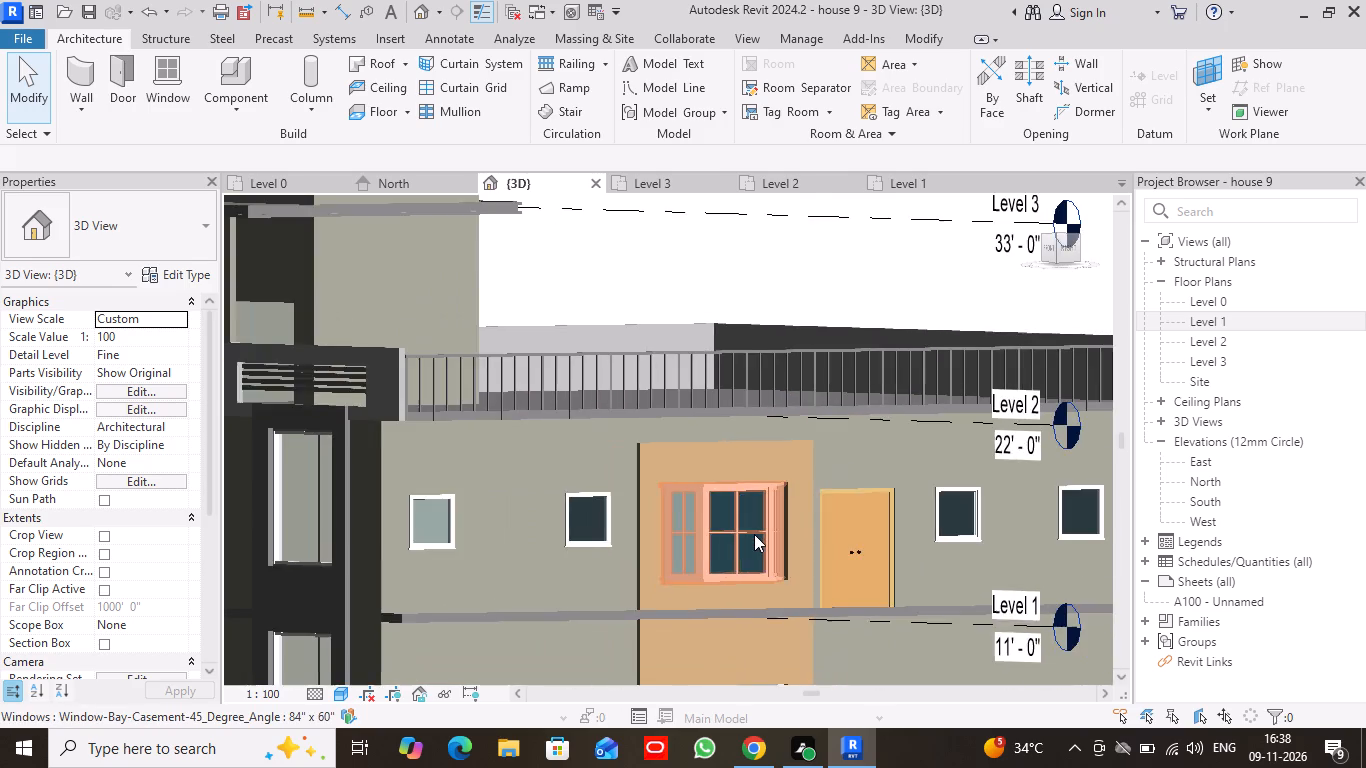
scroll(754, 534, down, 2)
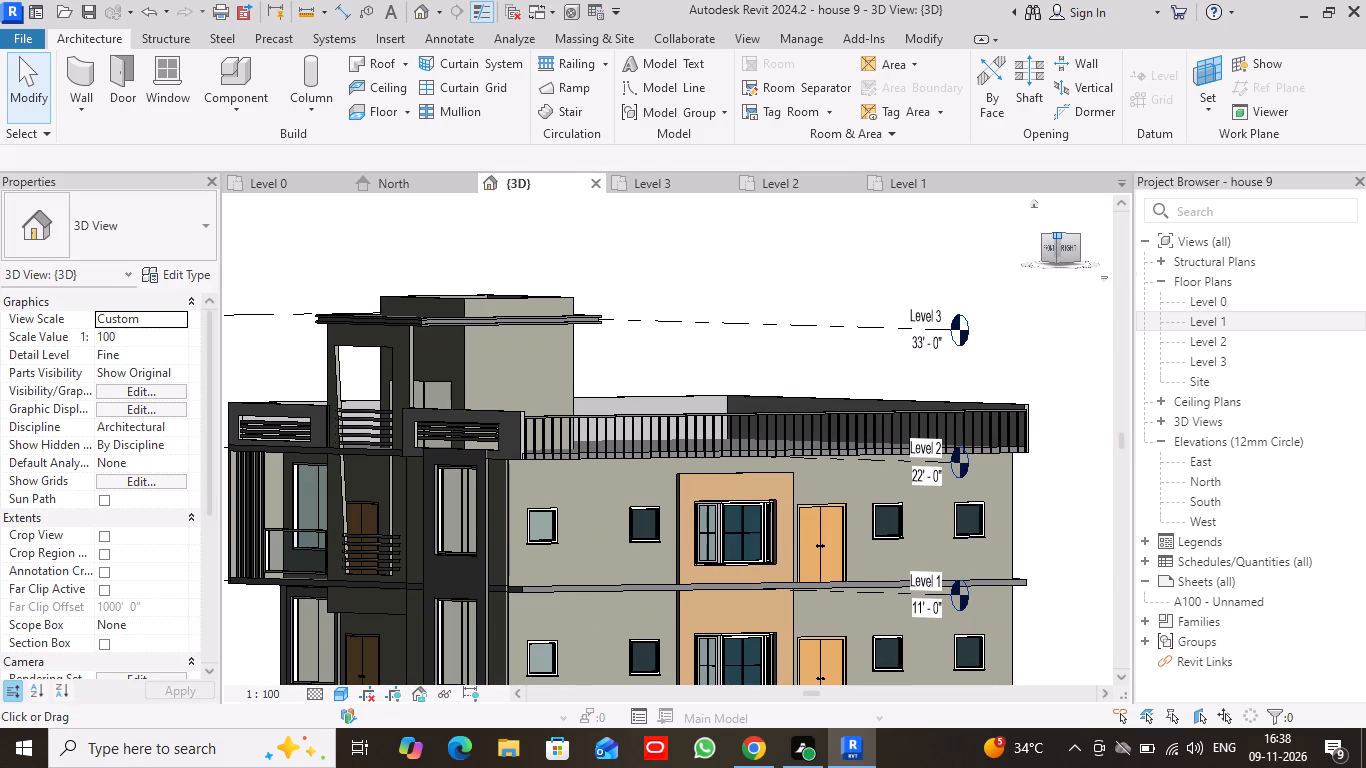
drag(1056, 235, 1066, 268)
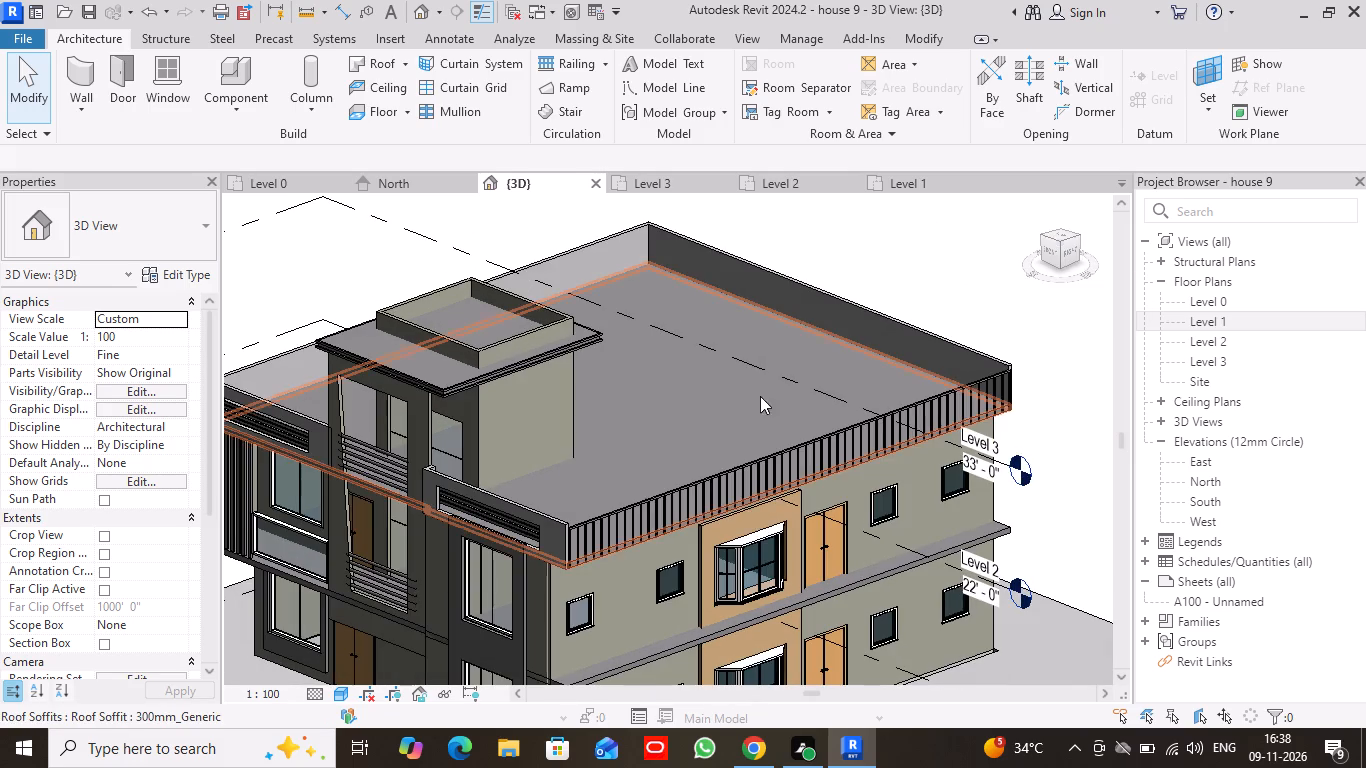
scroll(645, 488, up, 2)
scroll(645, 488, down, 5)
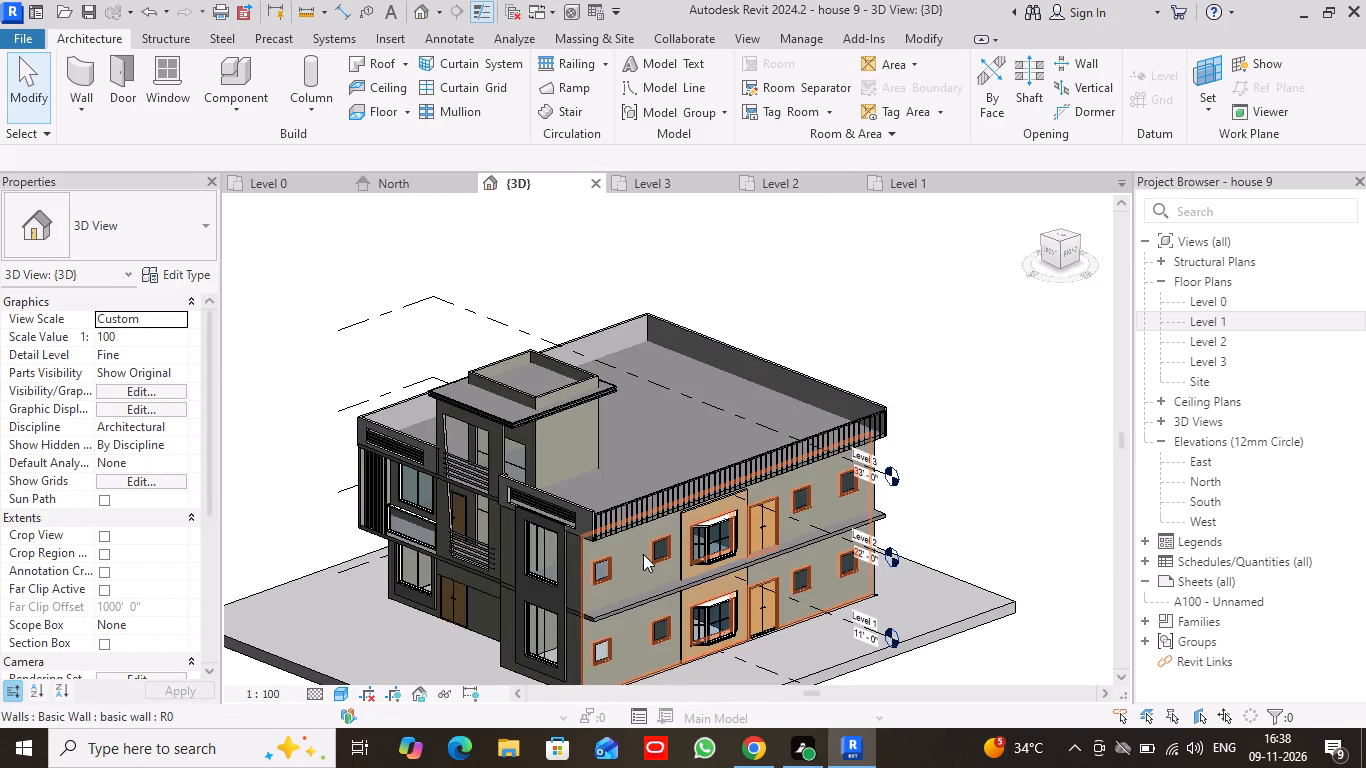
Examine the front corner of the house in 3D, its tall window surround and entrance side up close and with the whole building.
middle_drag(643, 554, 699, 451)
scroll(587, 496, up, 4)
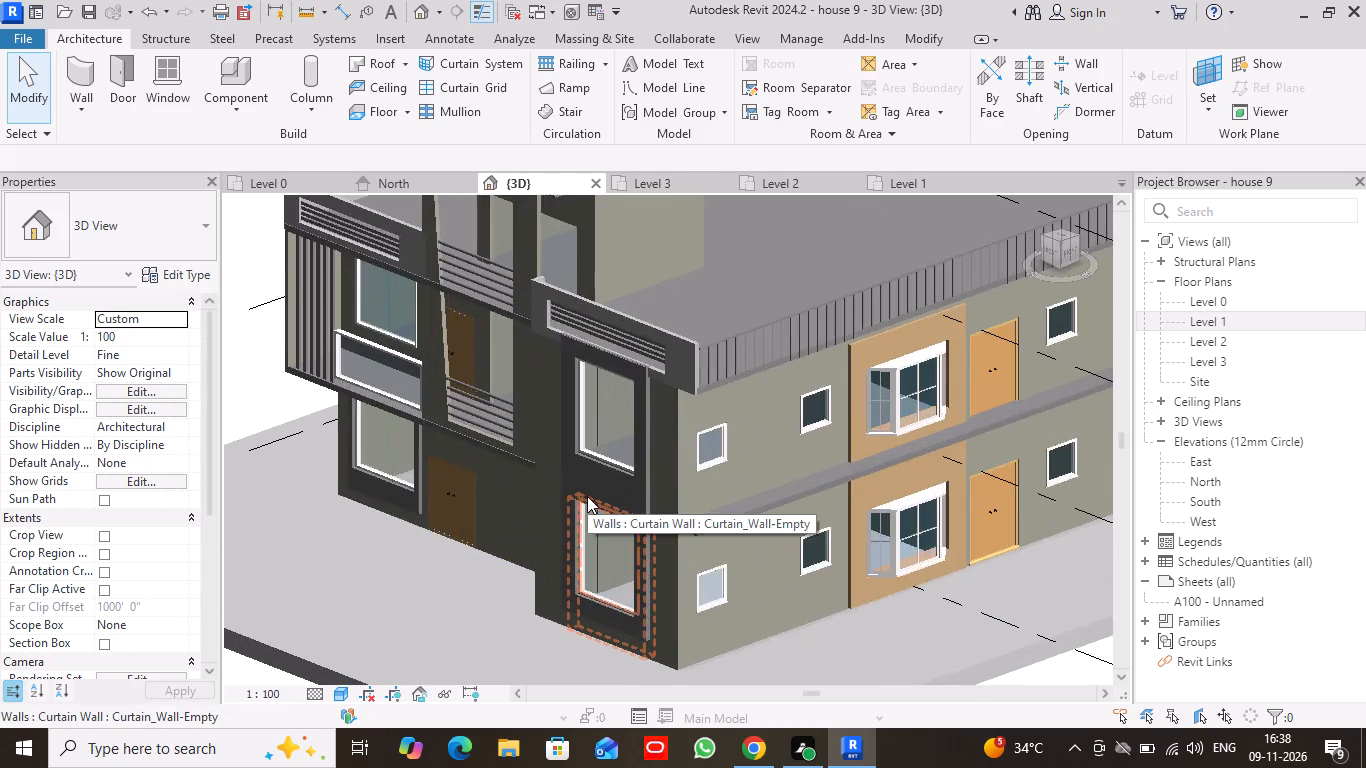
scroll(587, 496, up, 10)
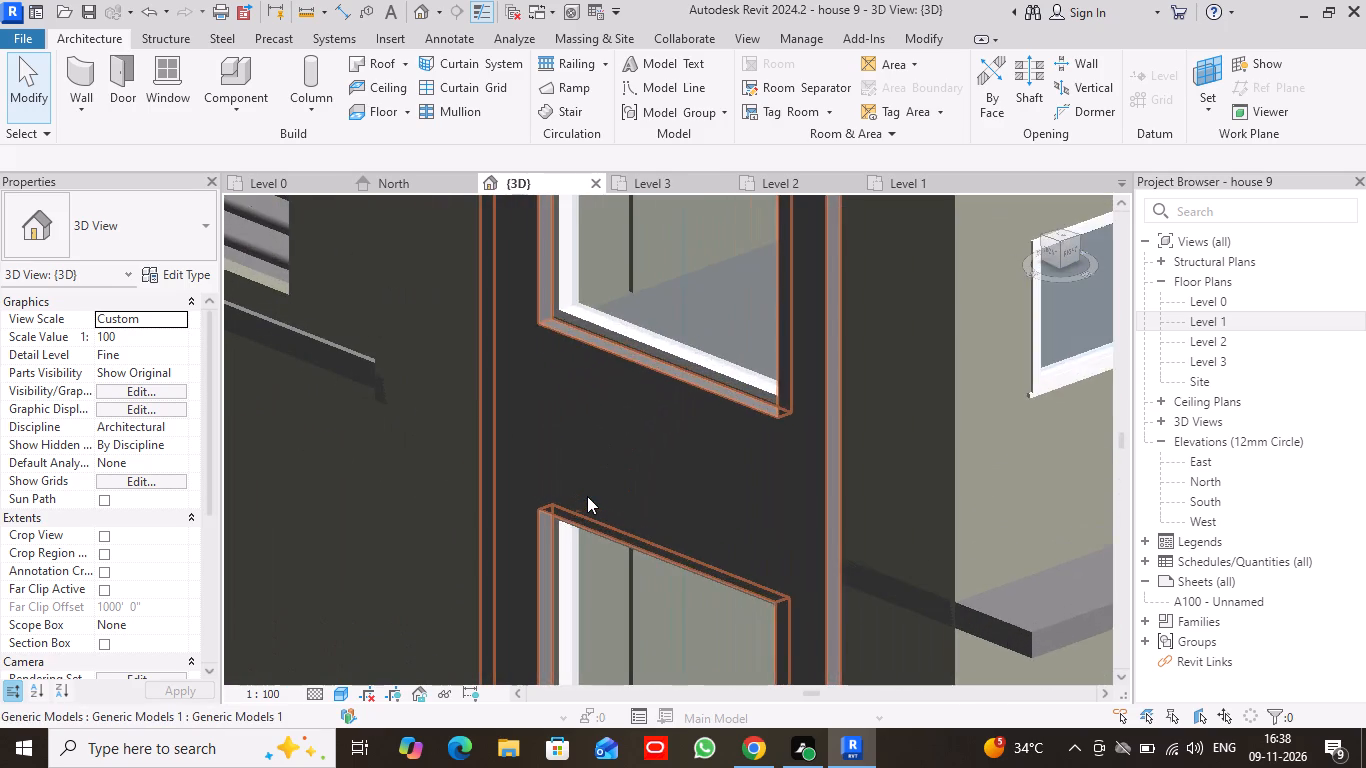
scroll(587, 496, down, 11)
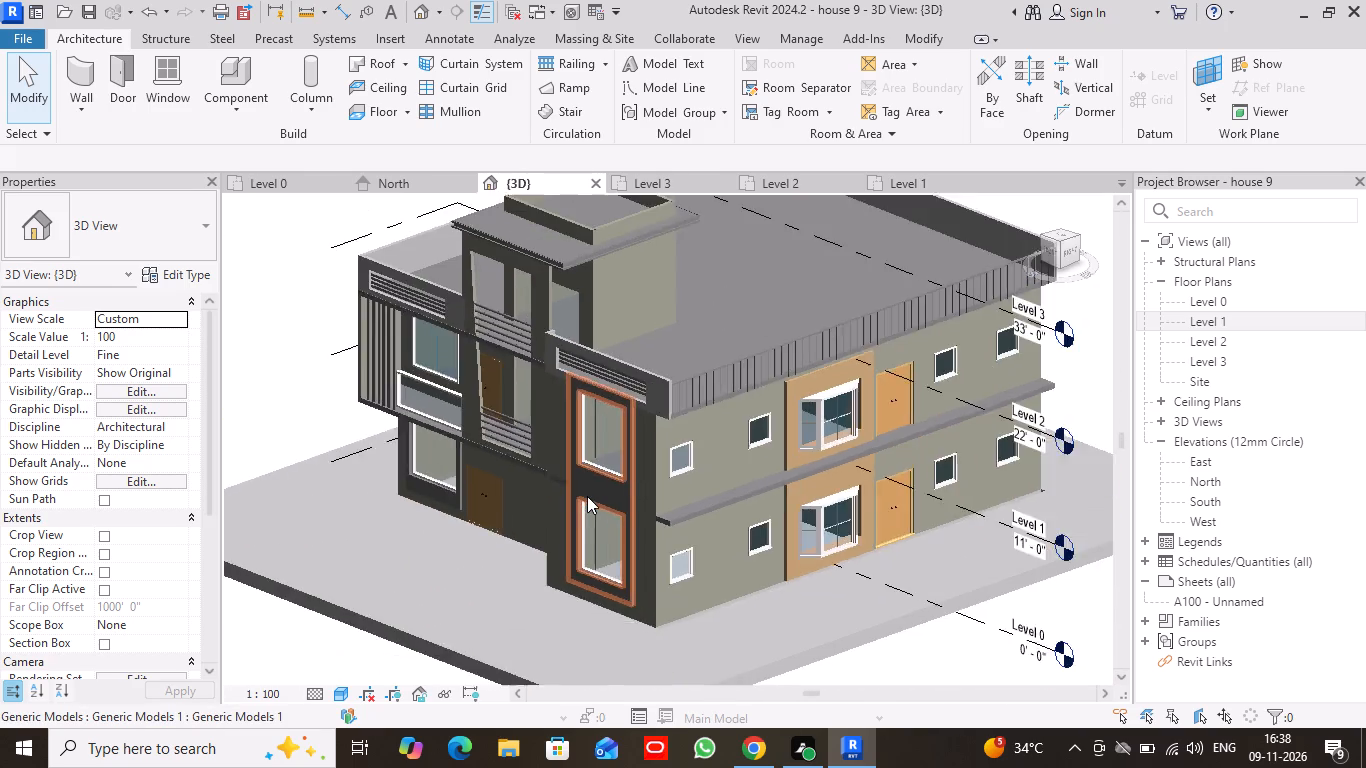
scroll(587, 496, down, 3)
middle_drag(517, 564, 515, 624)
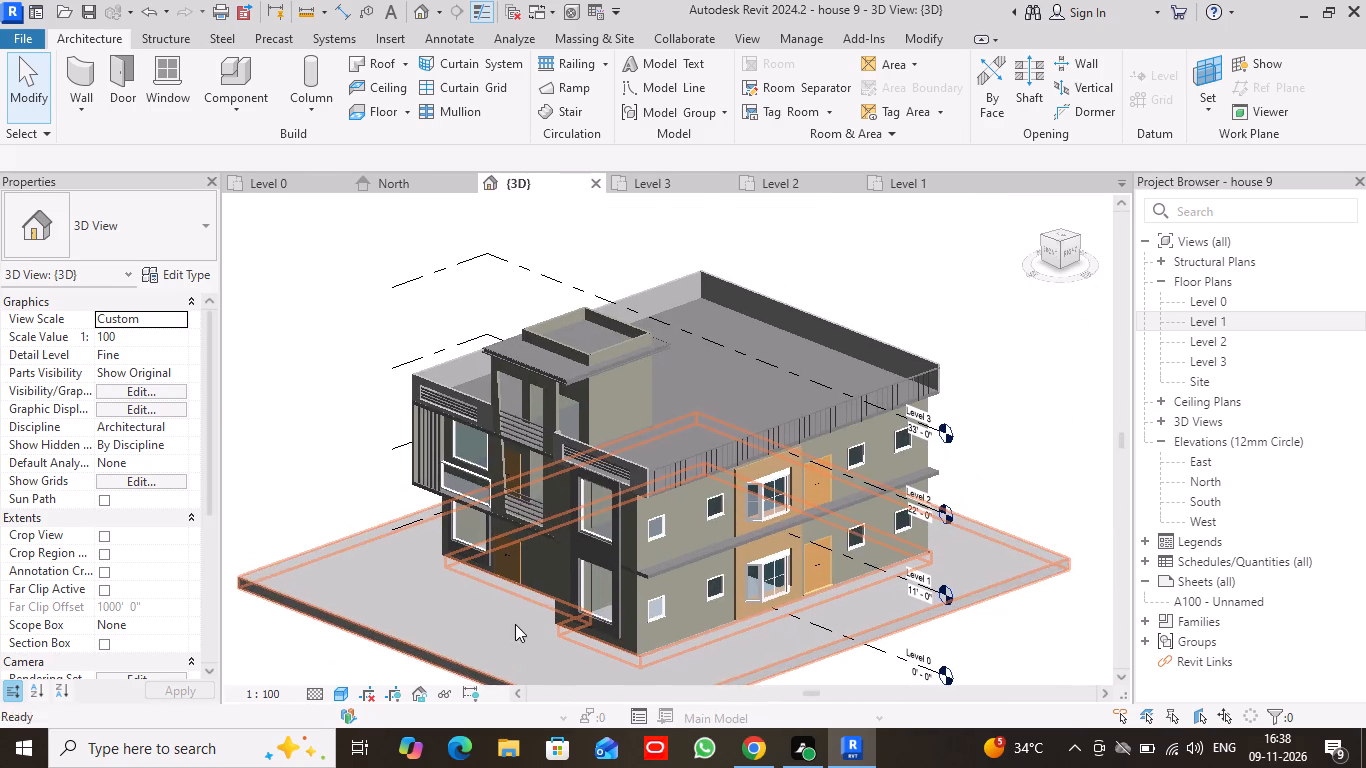
scroll(513, 611, up, 9)
scroll(523, 596, down, 3)
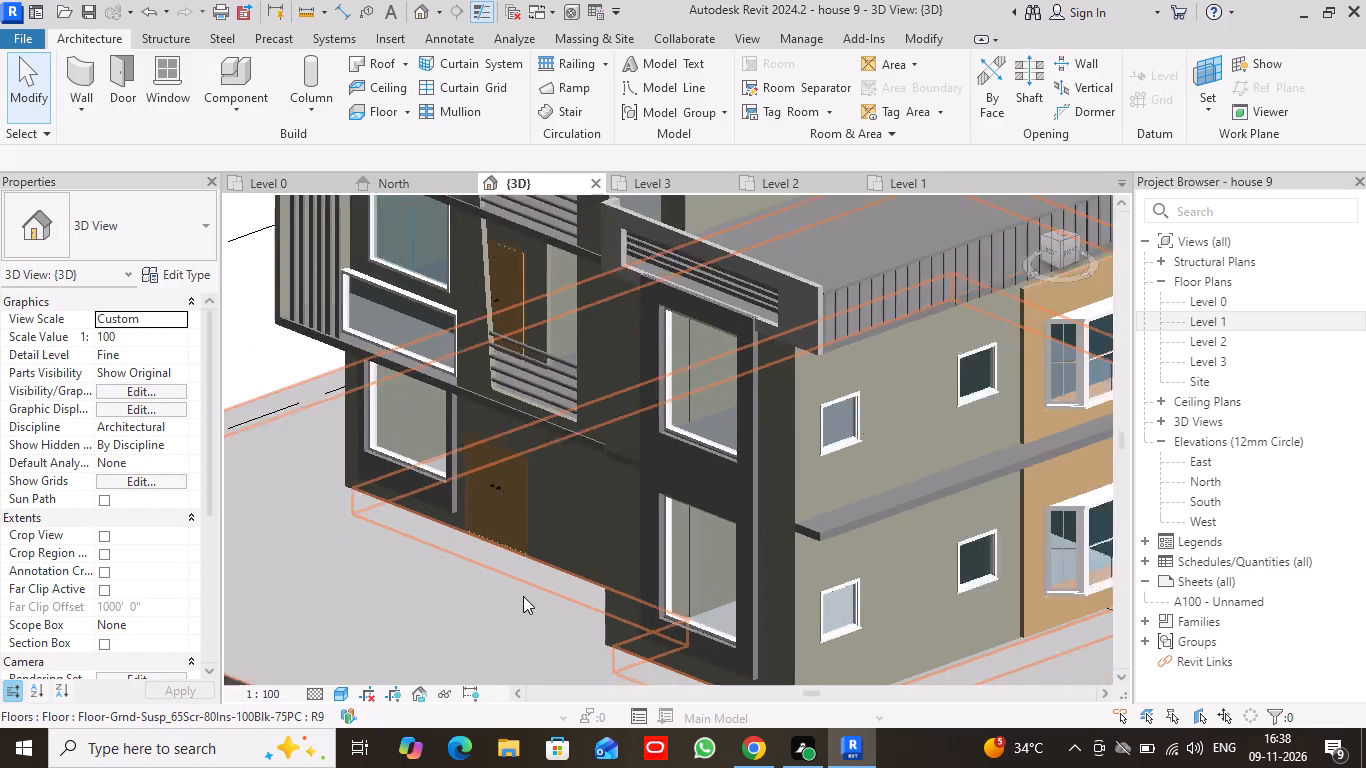
scroll(523, 596, down, 4)
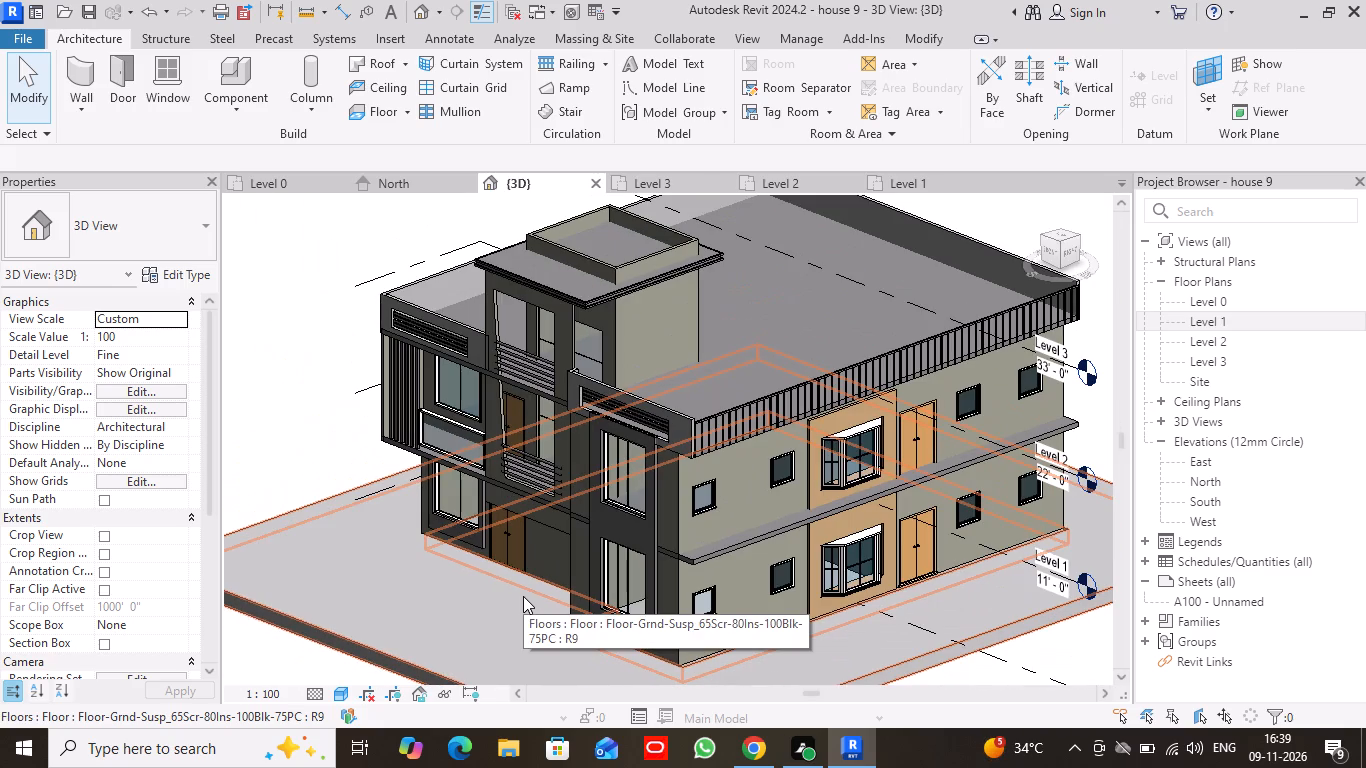
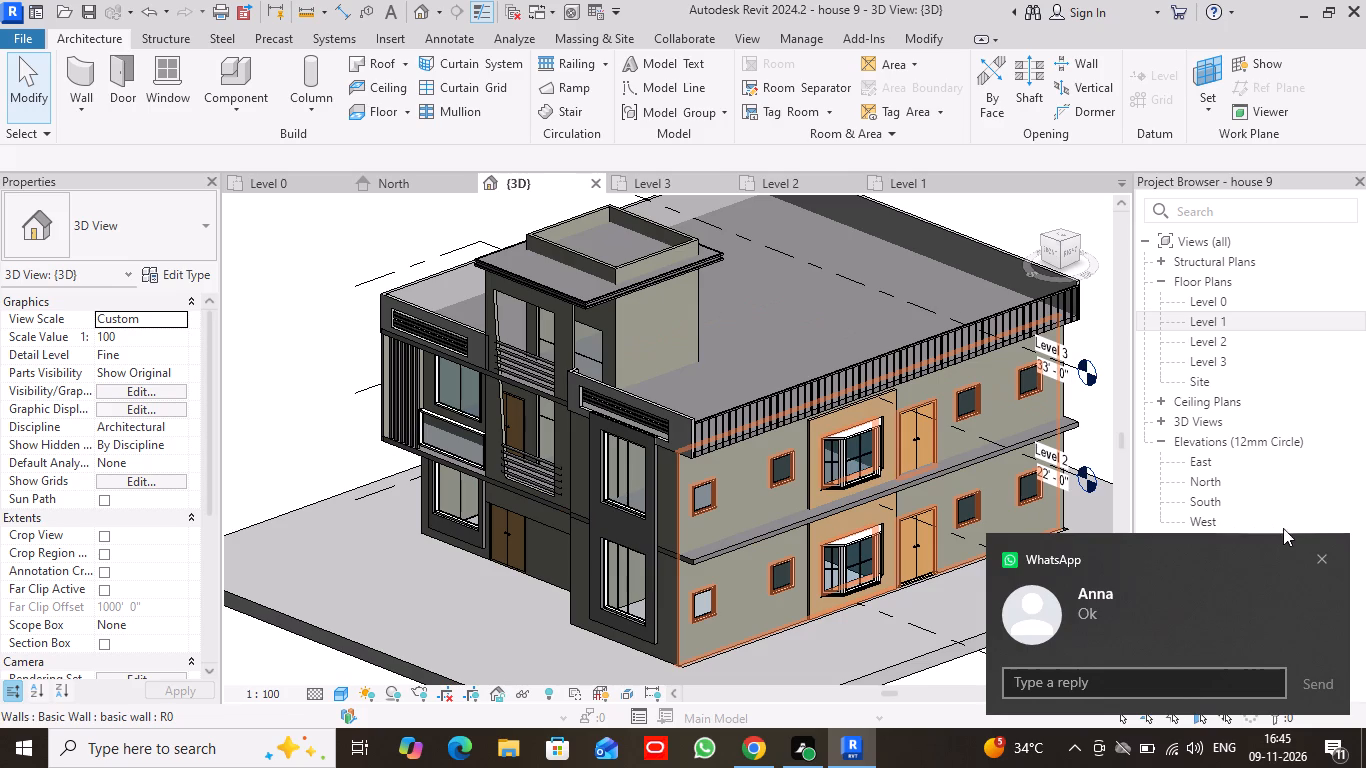
Delete the 1100mm railing along the roof edge above the bay window side of the house.
click(1317, 557)
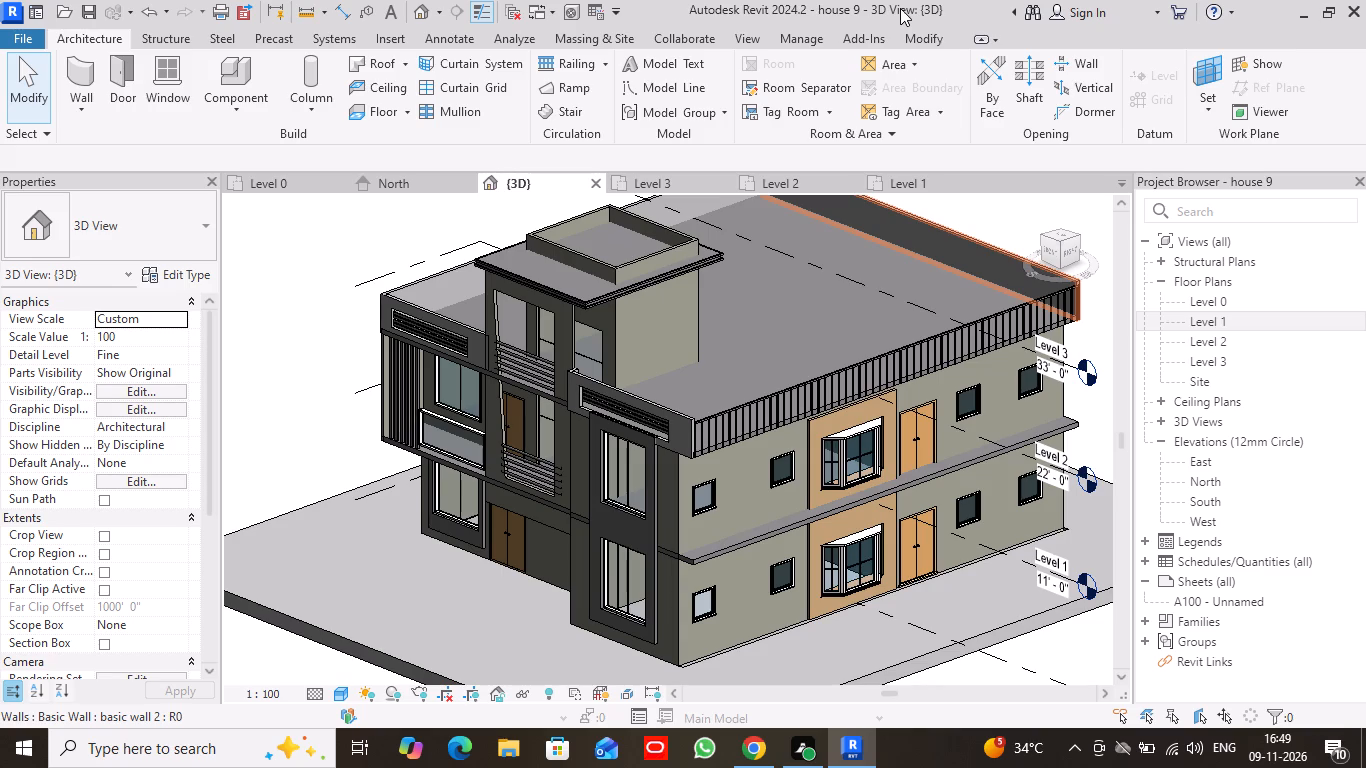
scroll(674, 348, down, 3)
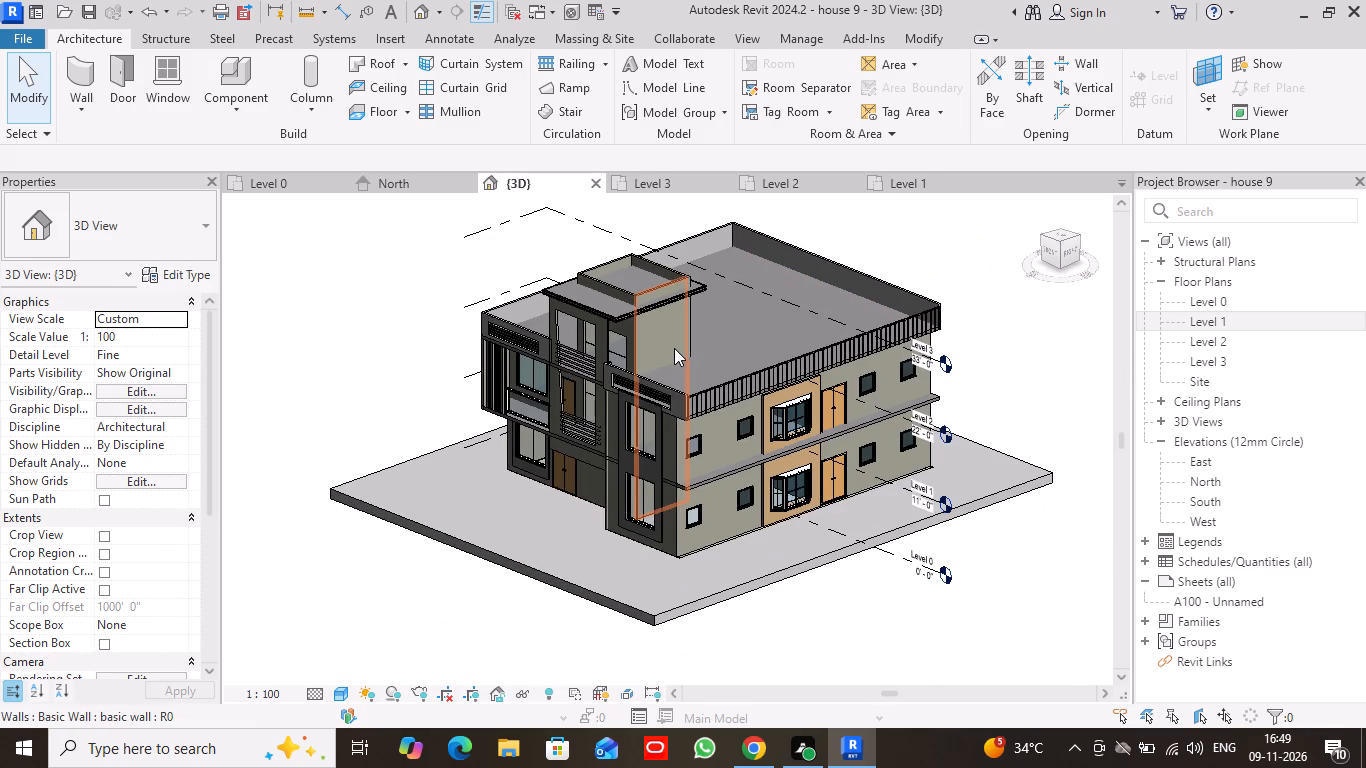
middle_drag(984, 356, 855, 334)
drag(1080, 242, 1073, 245)
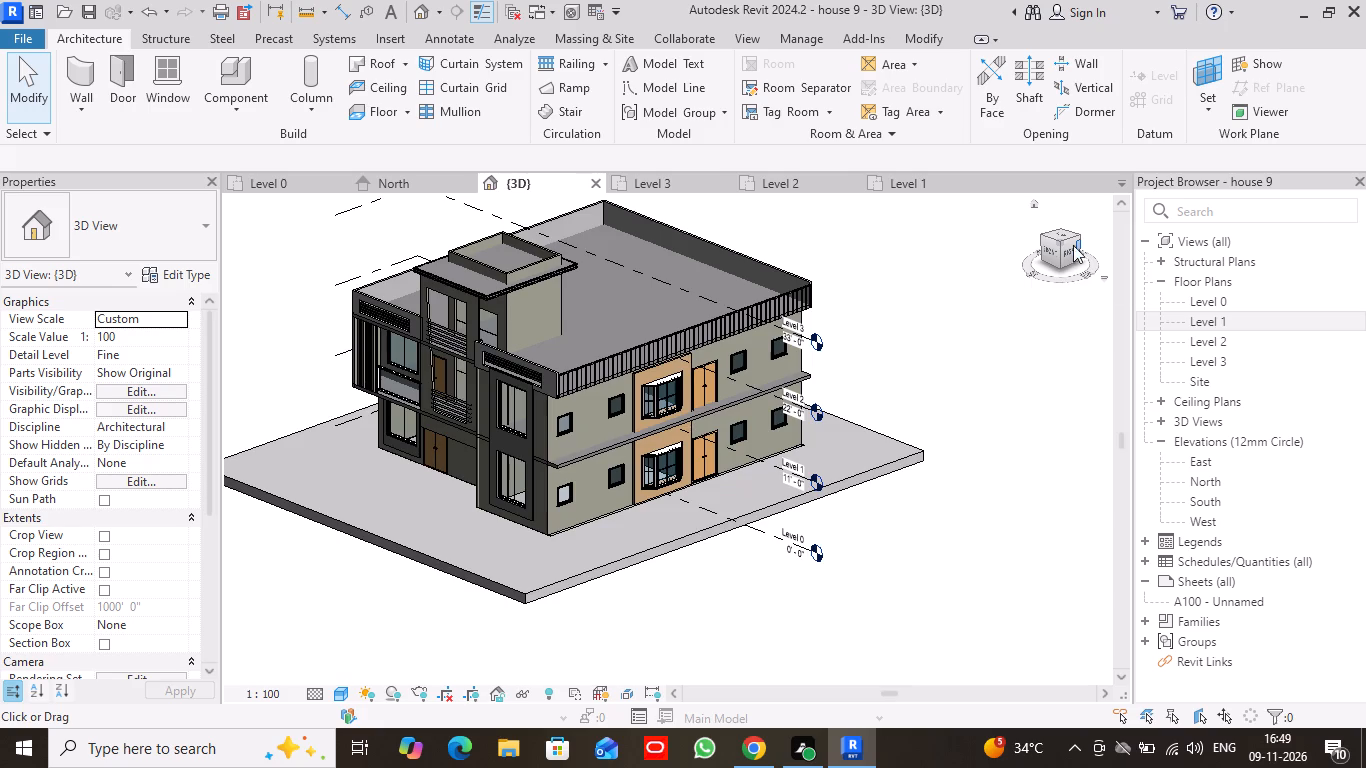
drag(1073, 245, 972, 213)
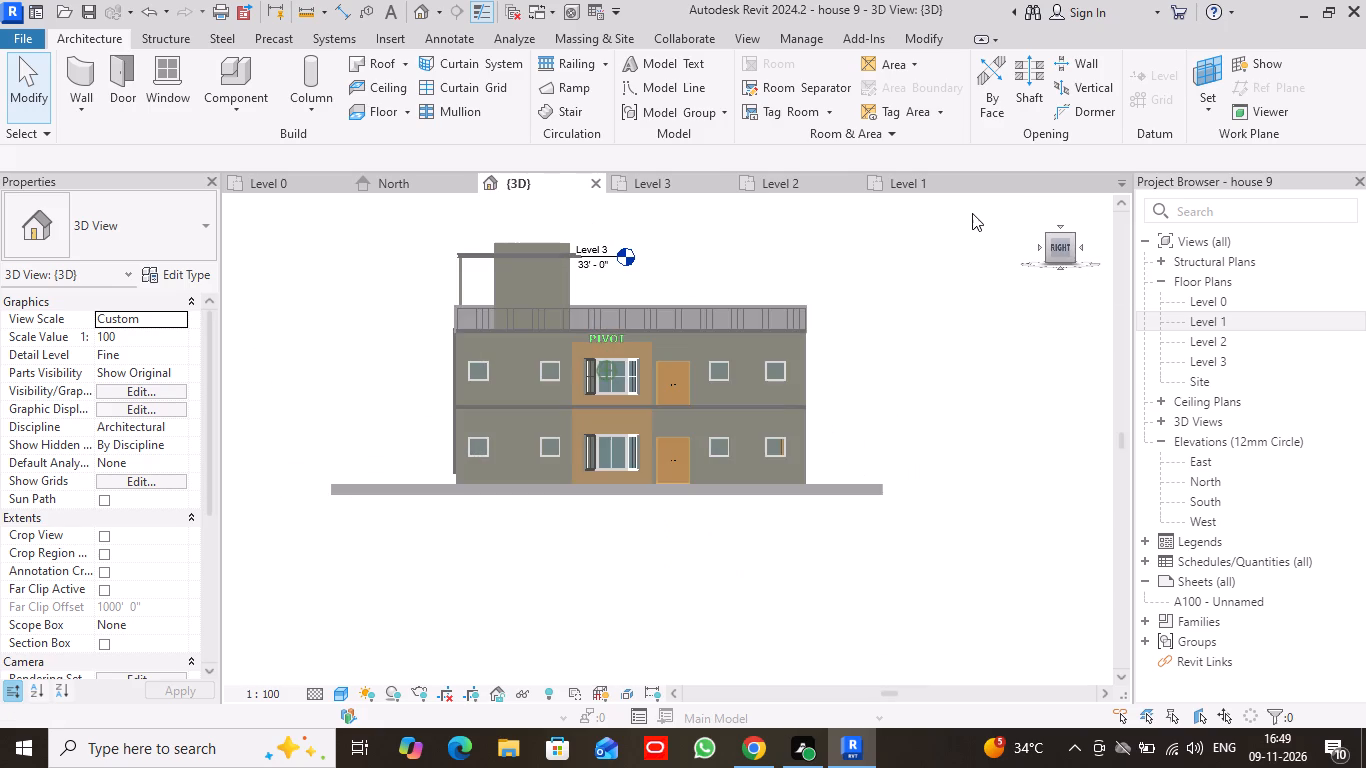
drag(972, 213, 968, 213)
scroll(874, 411, up, 3)
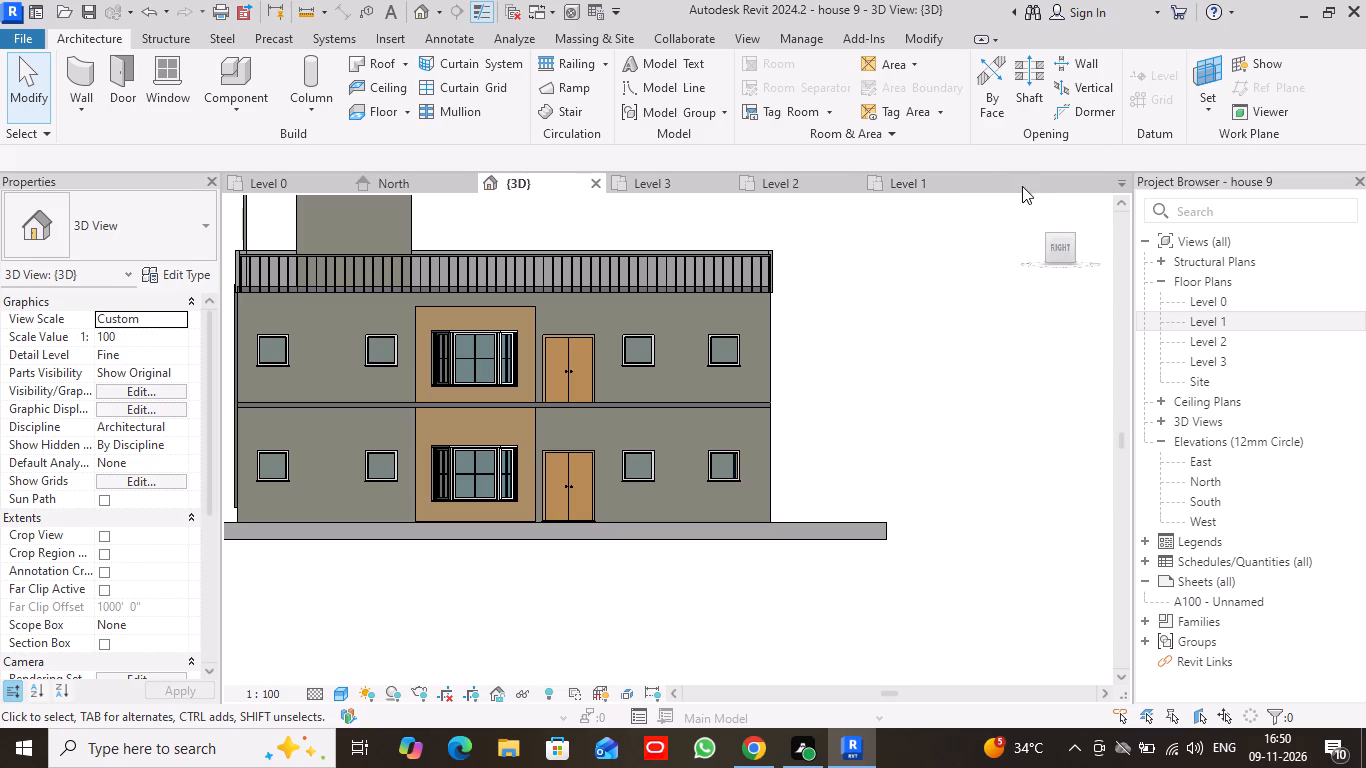
click(676, 273)
right_click(676, 273)
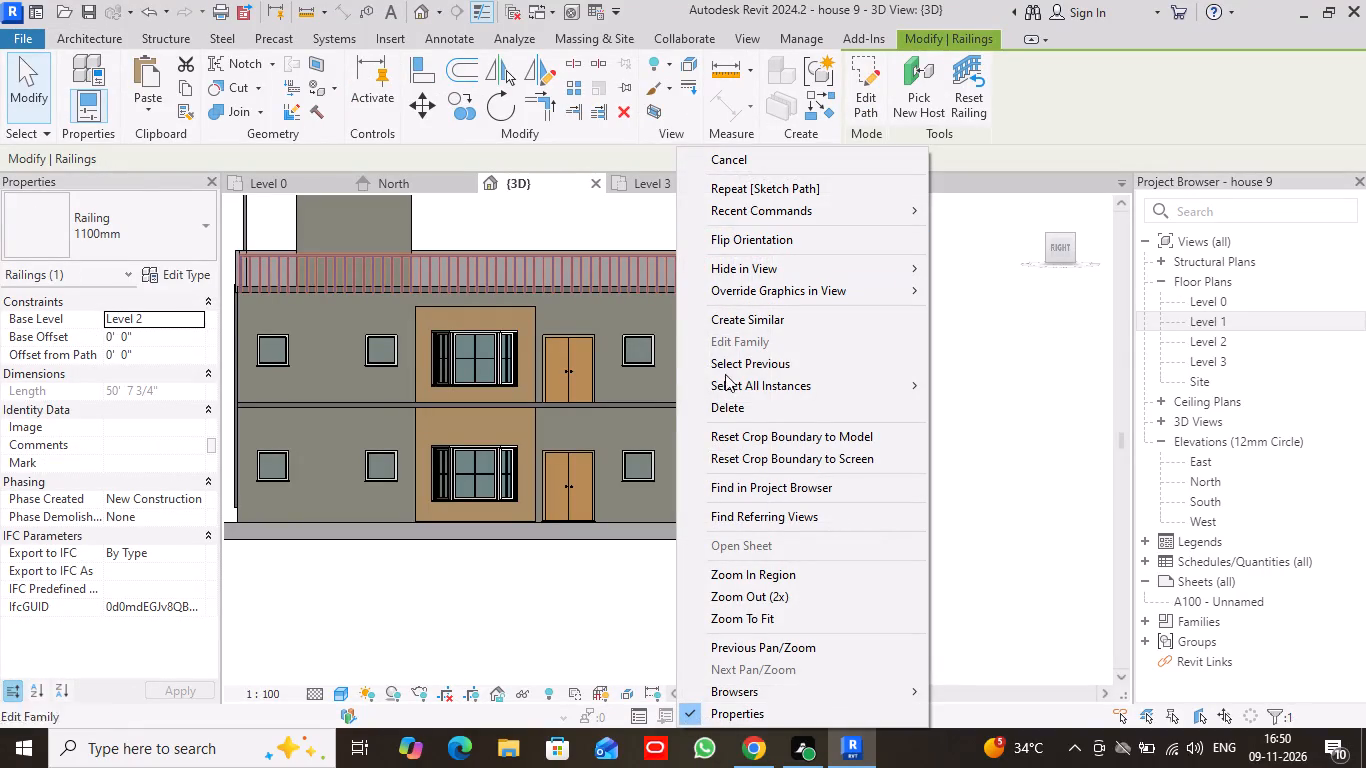
click(721, 400)
scroll(822, 405, down, 4)
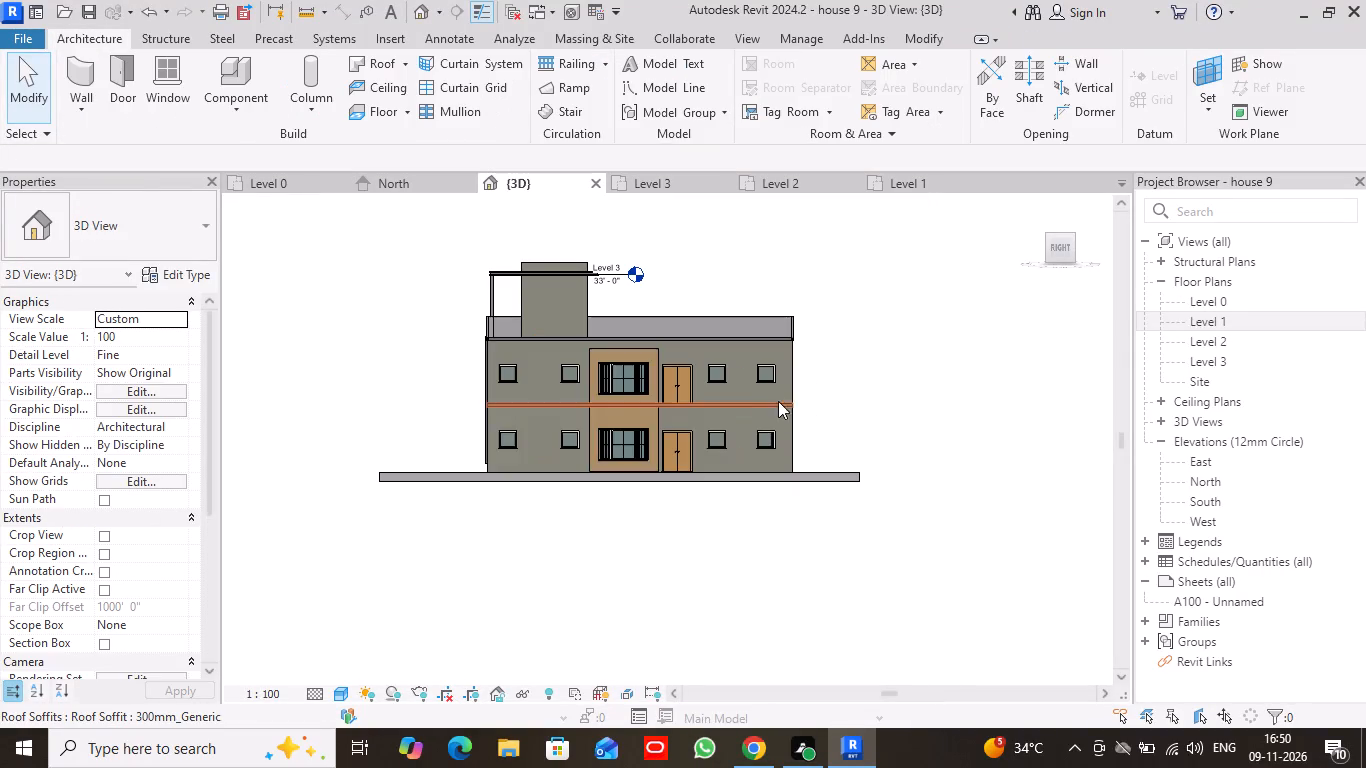
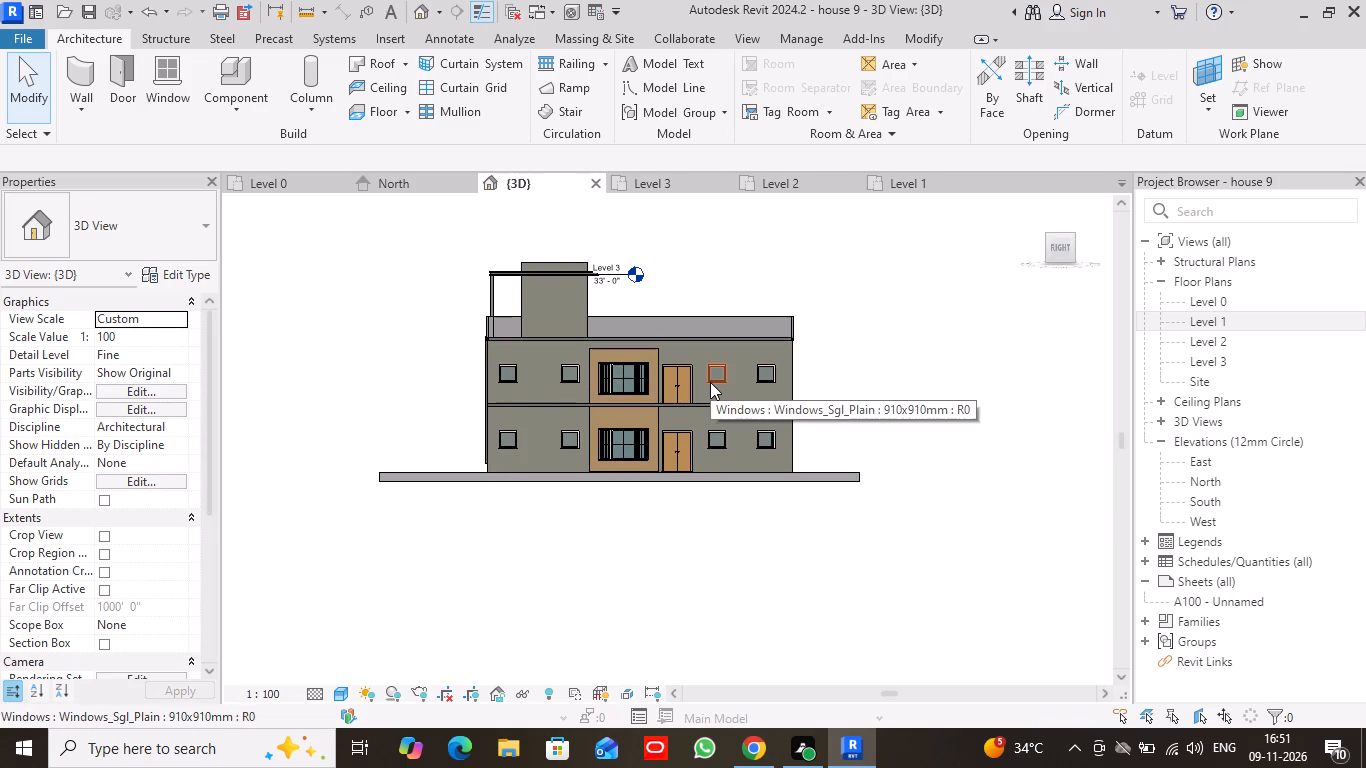
Examine the Level 2 and Level 3 floor plans against the 3D view to locate the roof outline.
click(73, 79)
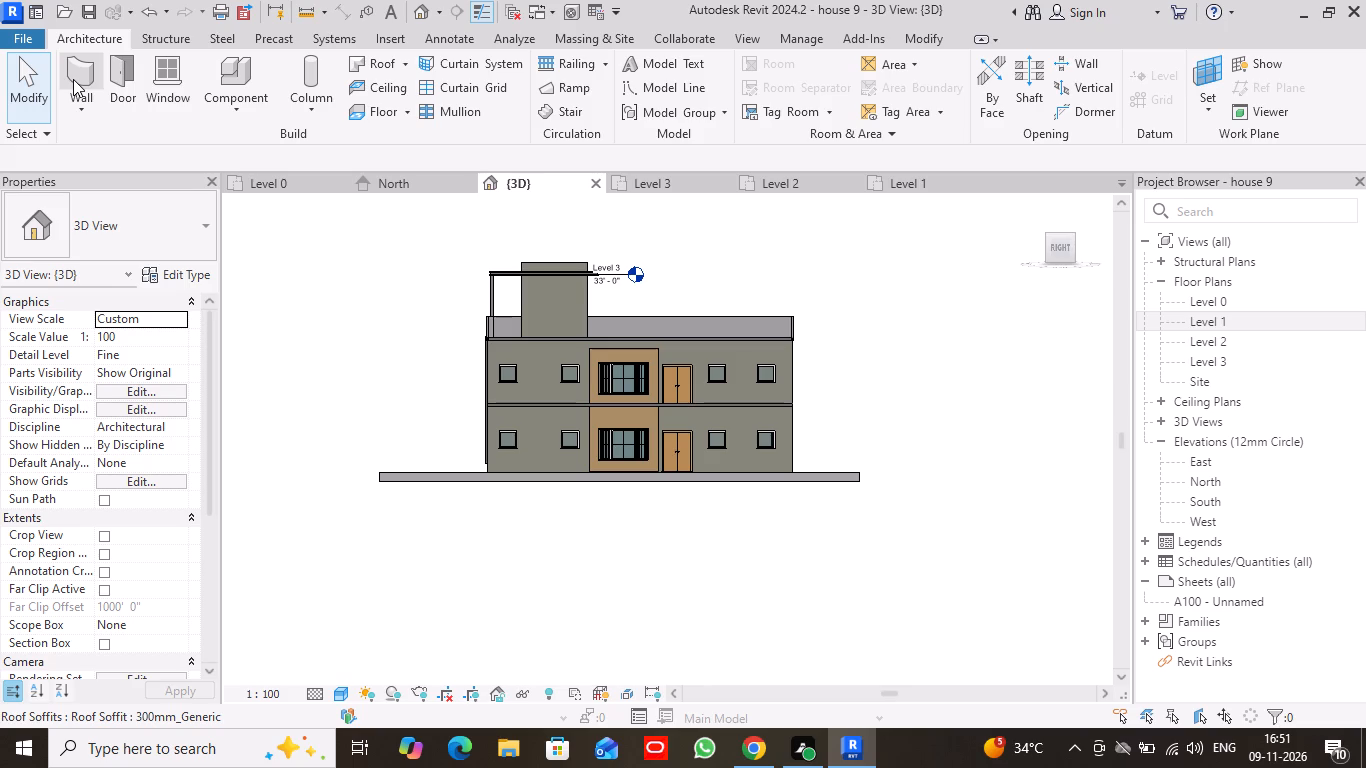
click(76, 76)
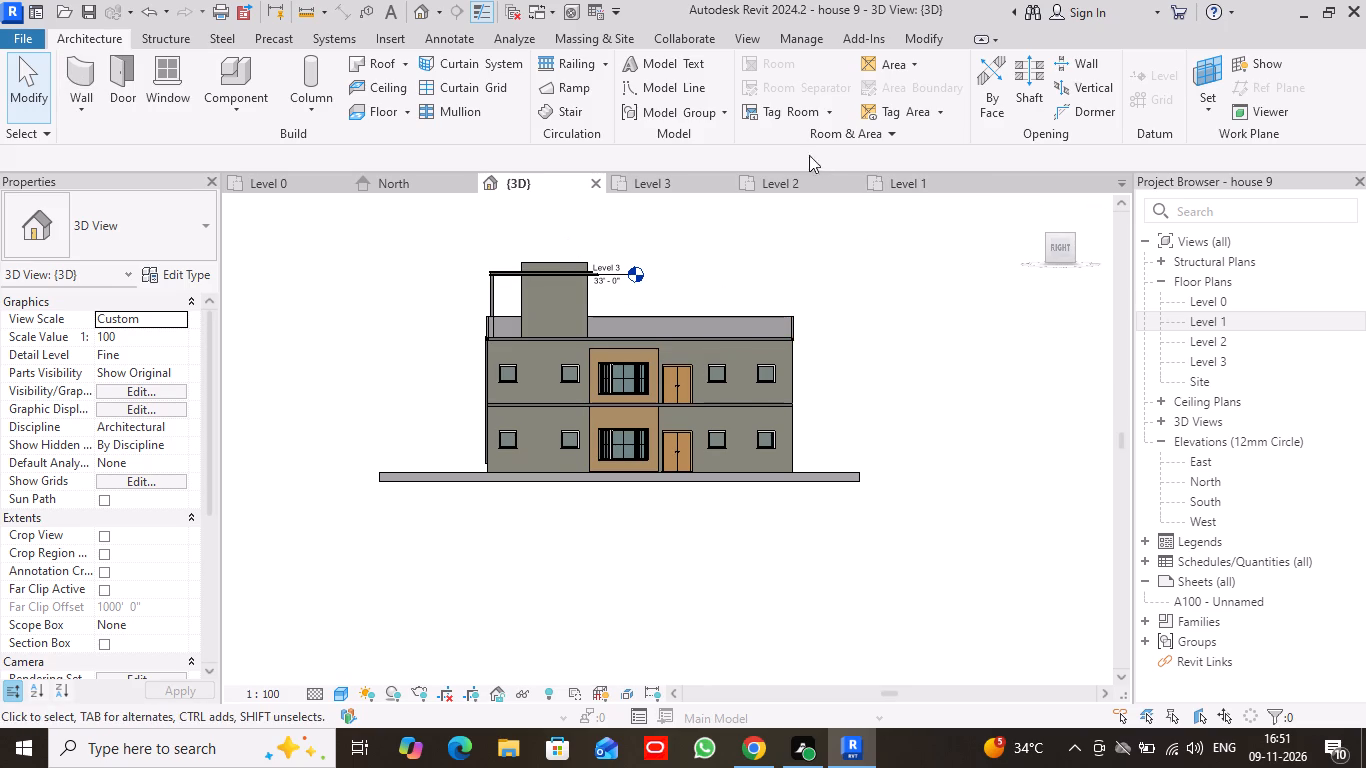
click(817, 182)
scroll(559, 298, down, 4)
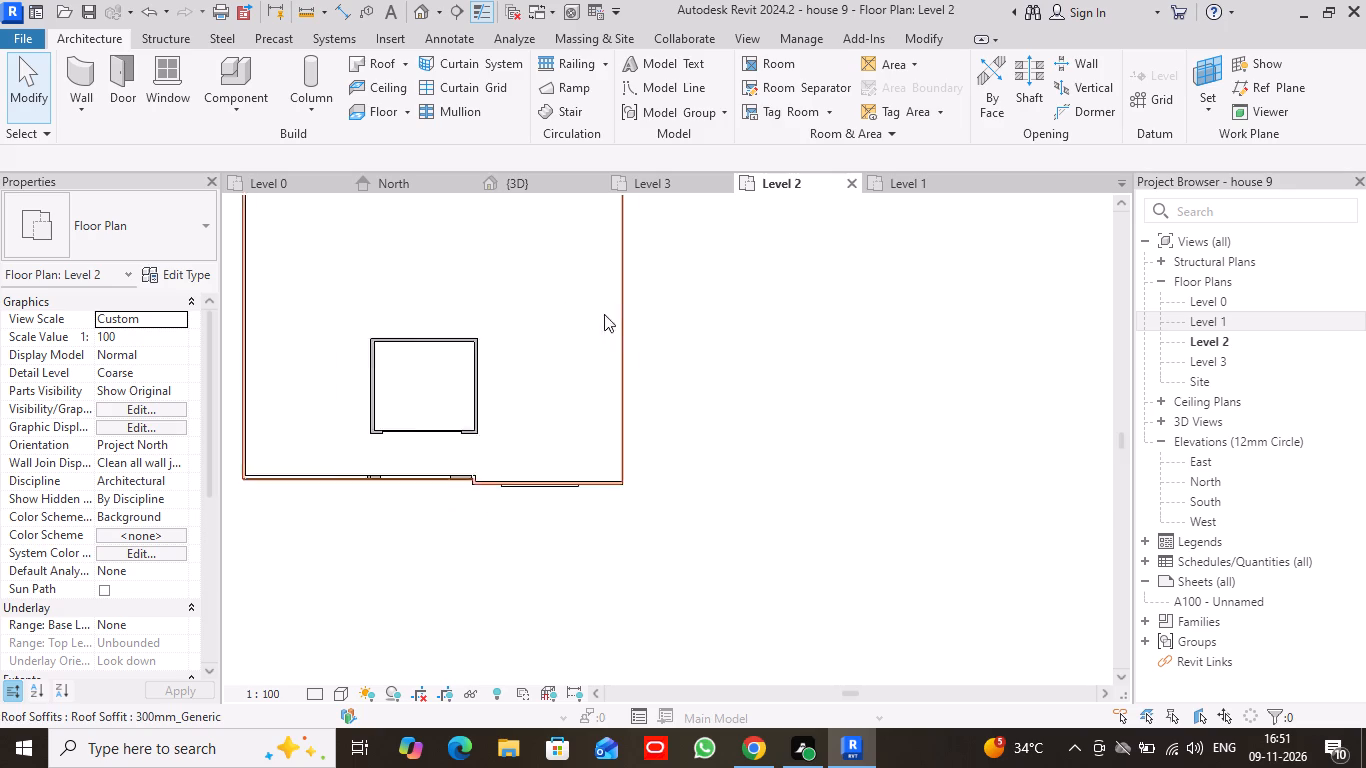
scroll(604, 314, down, 1)
middle_drag(960, 286, 859, 459)
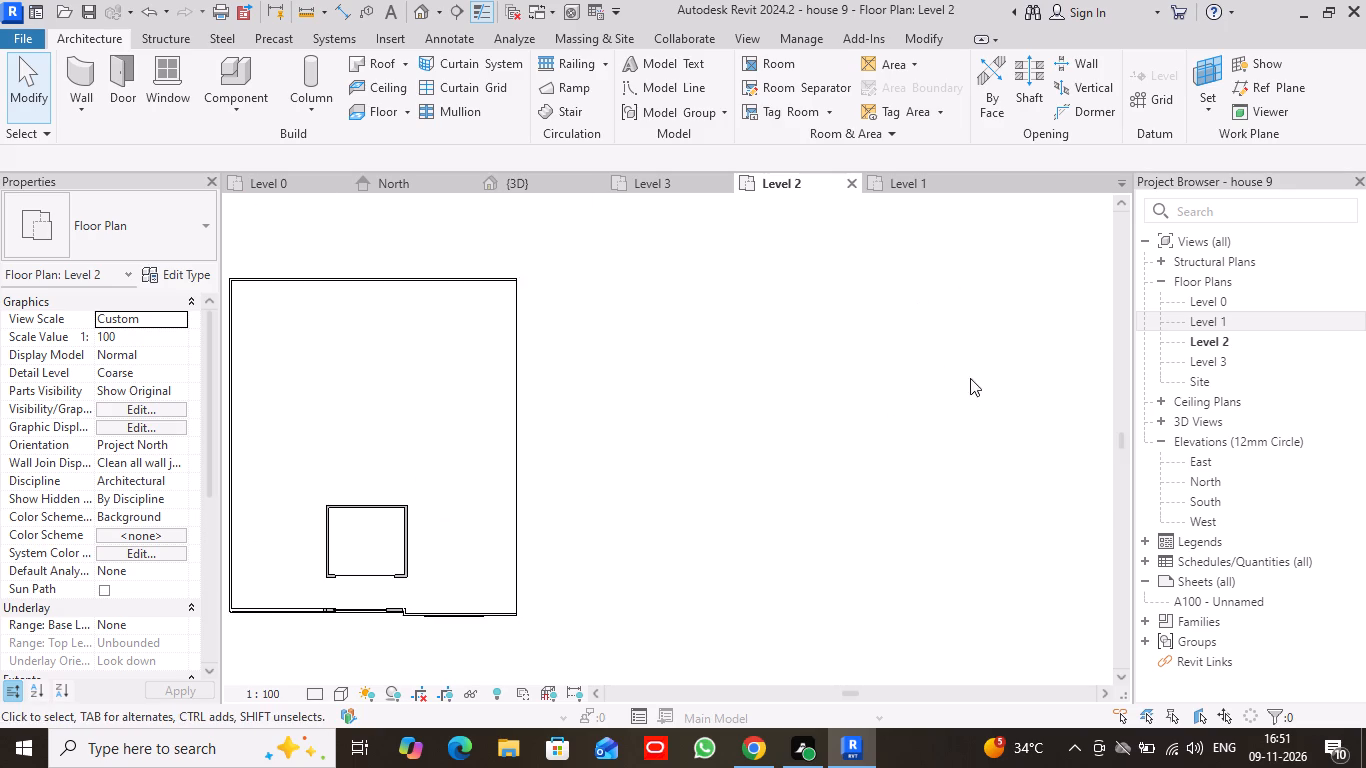
scroll(976, 370, down, 4)
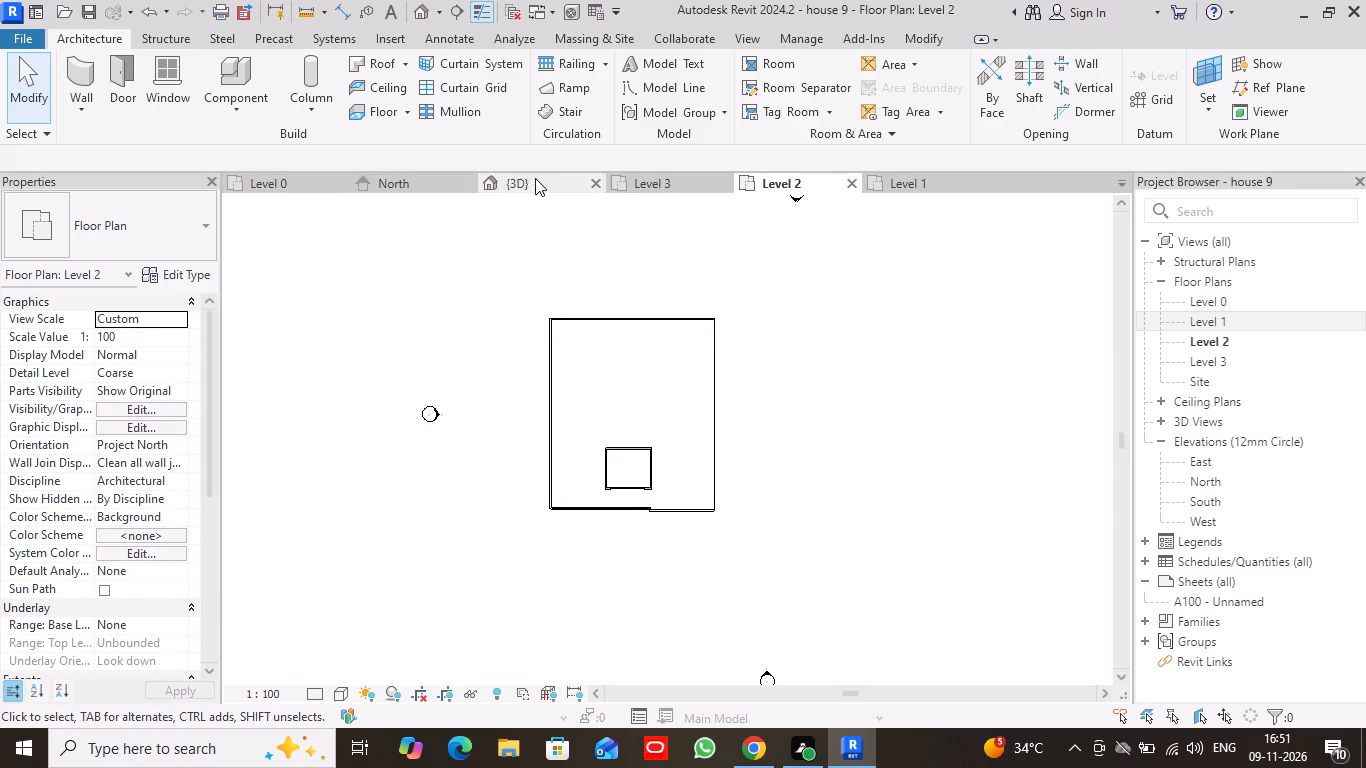
click(527, 178)
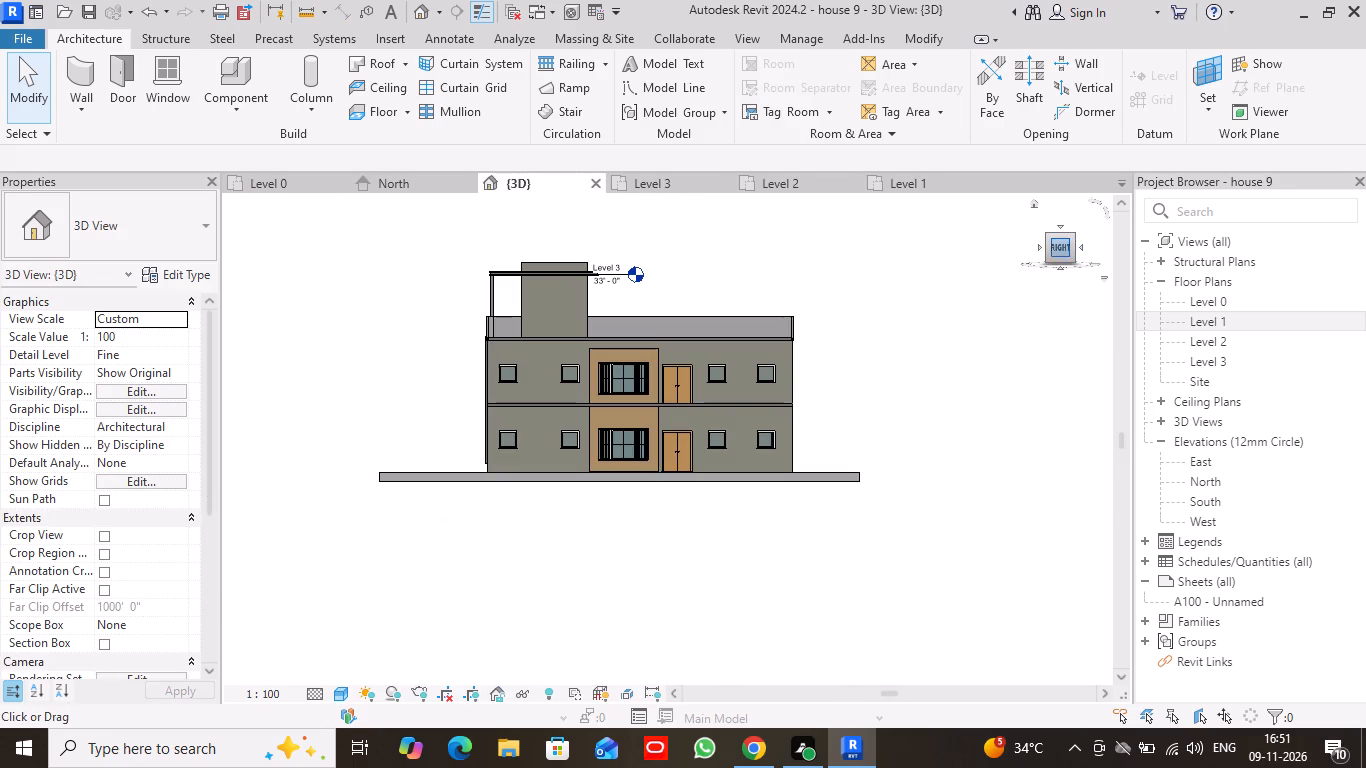
click(666, 190)
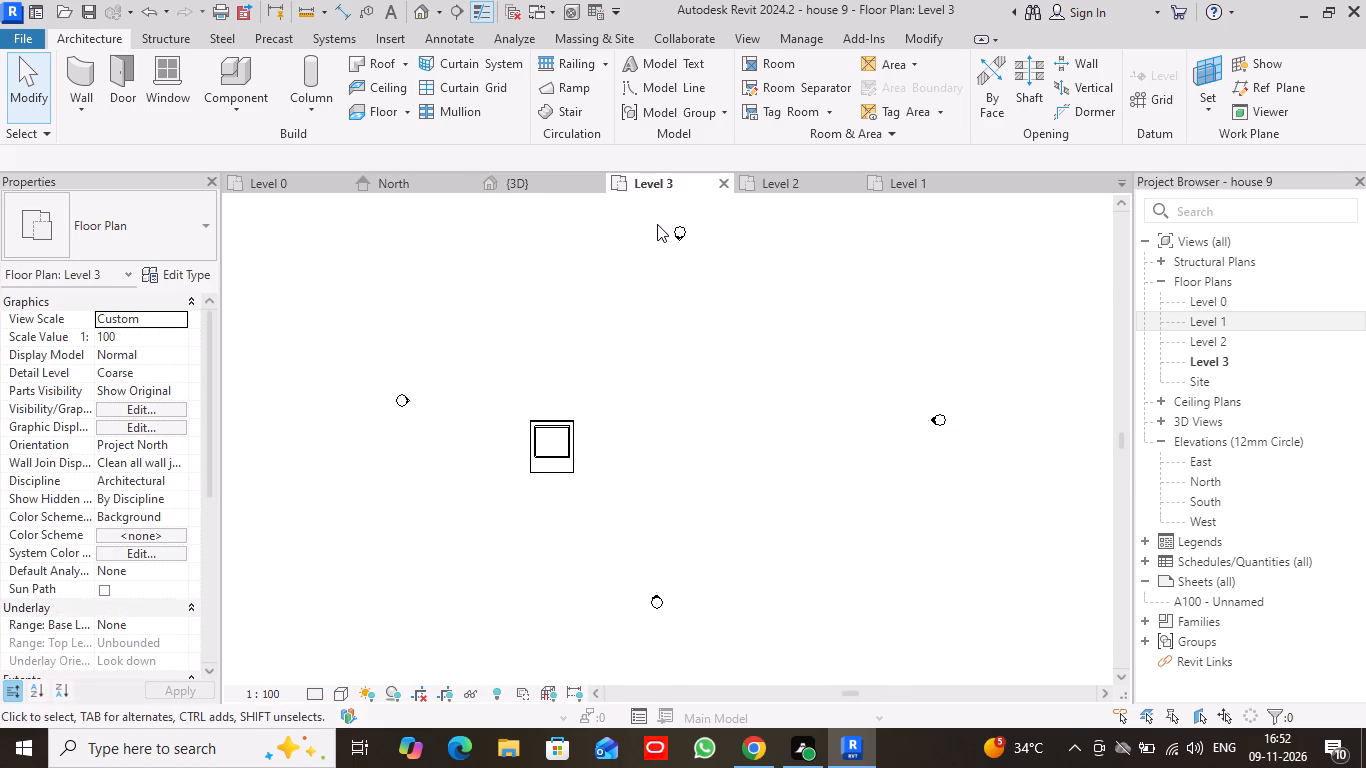
scroll(657, 224, down, 2)
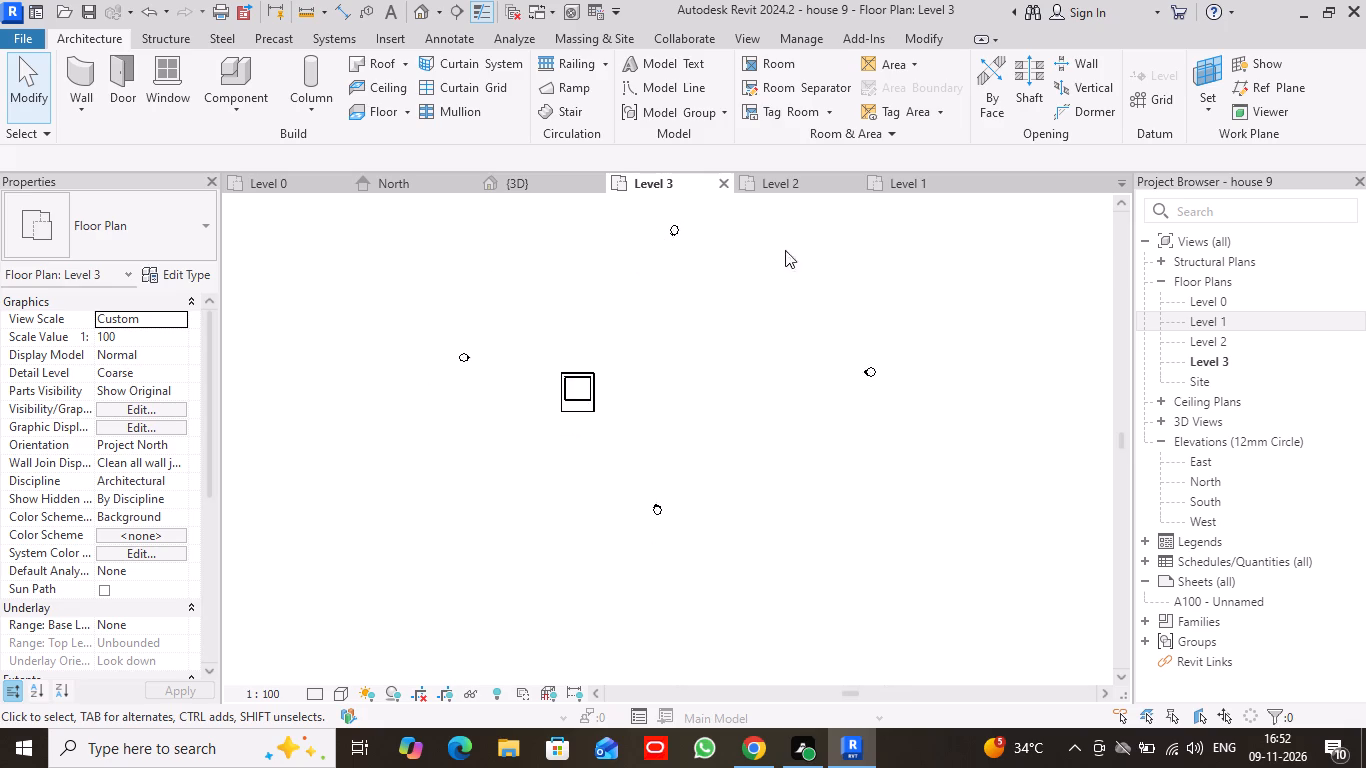
Start an architectural wall in the Level 2 floor plan using the basic wall 2 type, without saving the project.
click(813, 184)
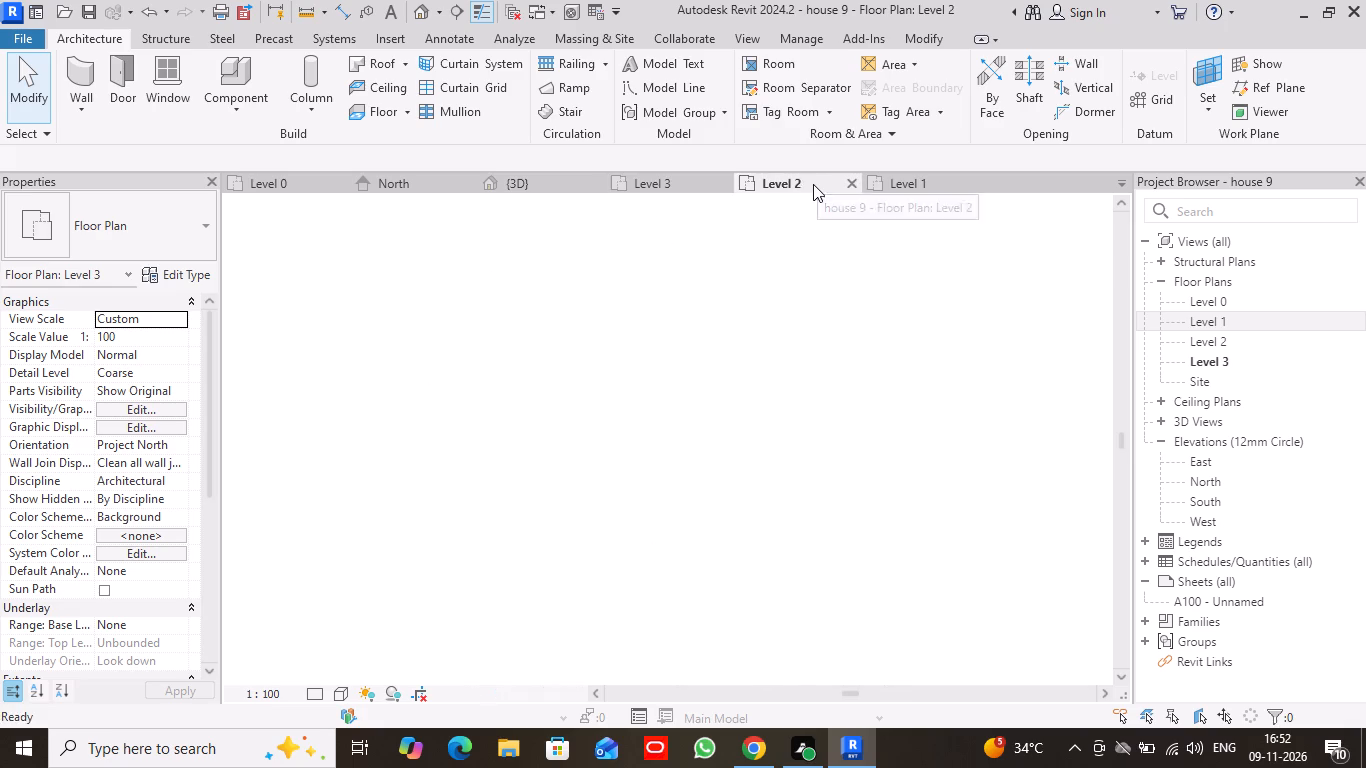
scroll(731, 336, up, 5)
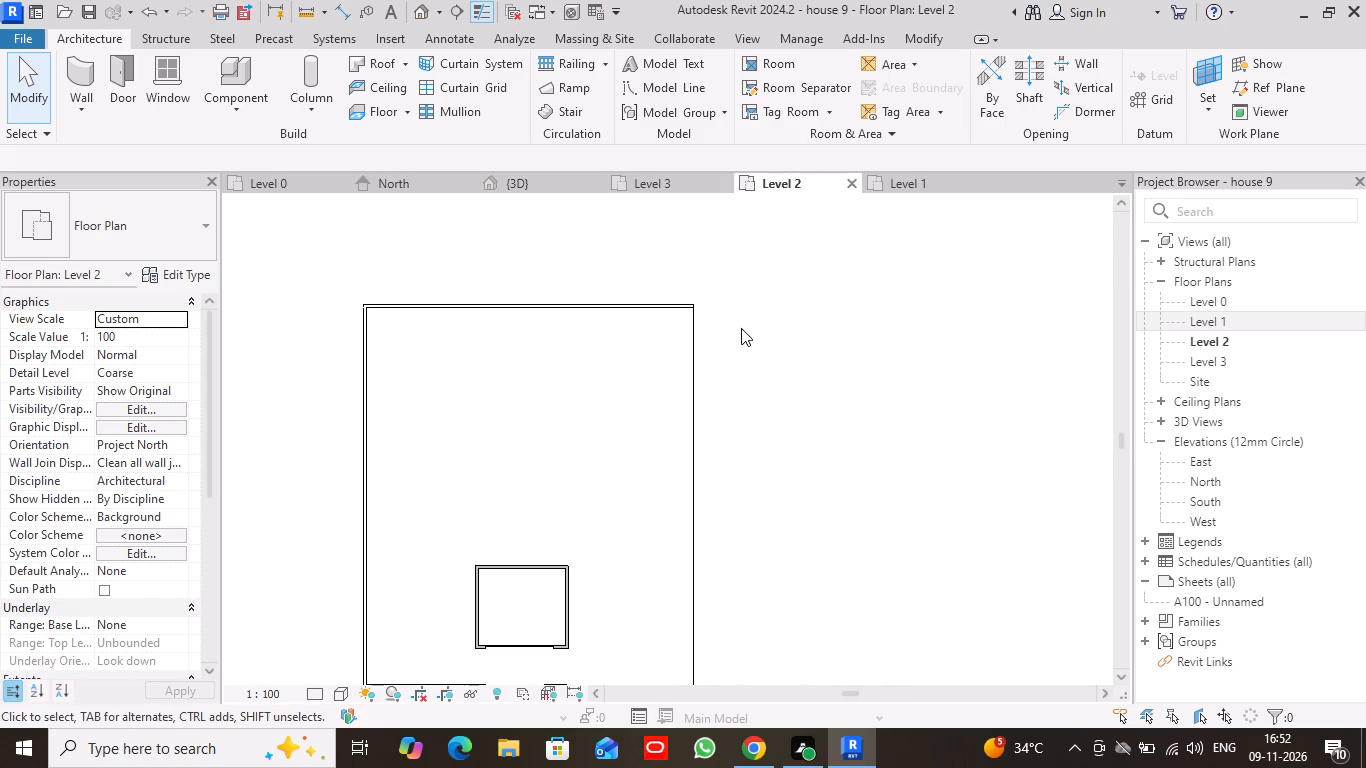
scroll(741, 328, down, 1)
middle_drag(780, 371, 790, 307)
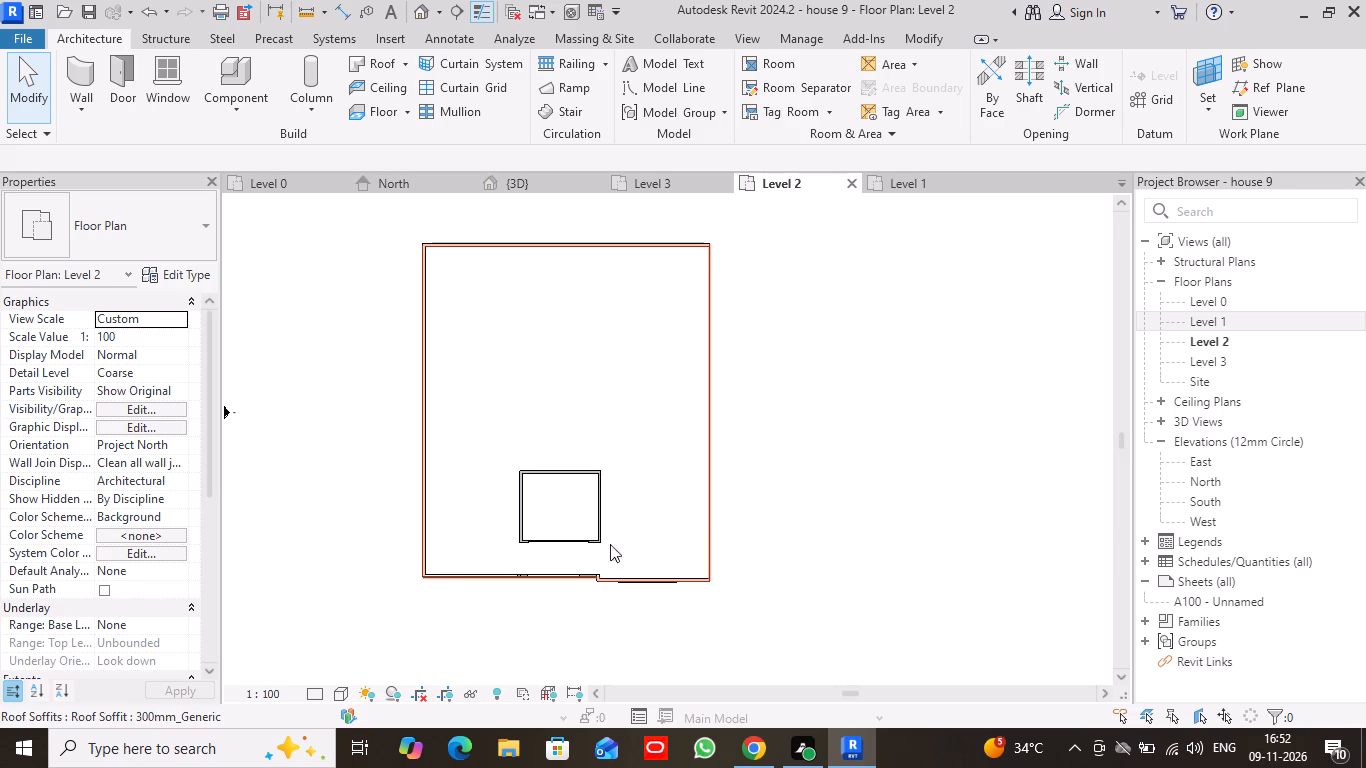
scroll(747, 381, down, 2)
scroll(759, 388, up, 1)
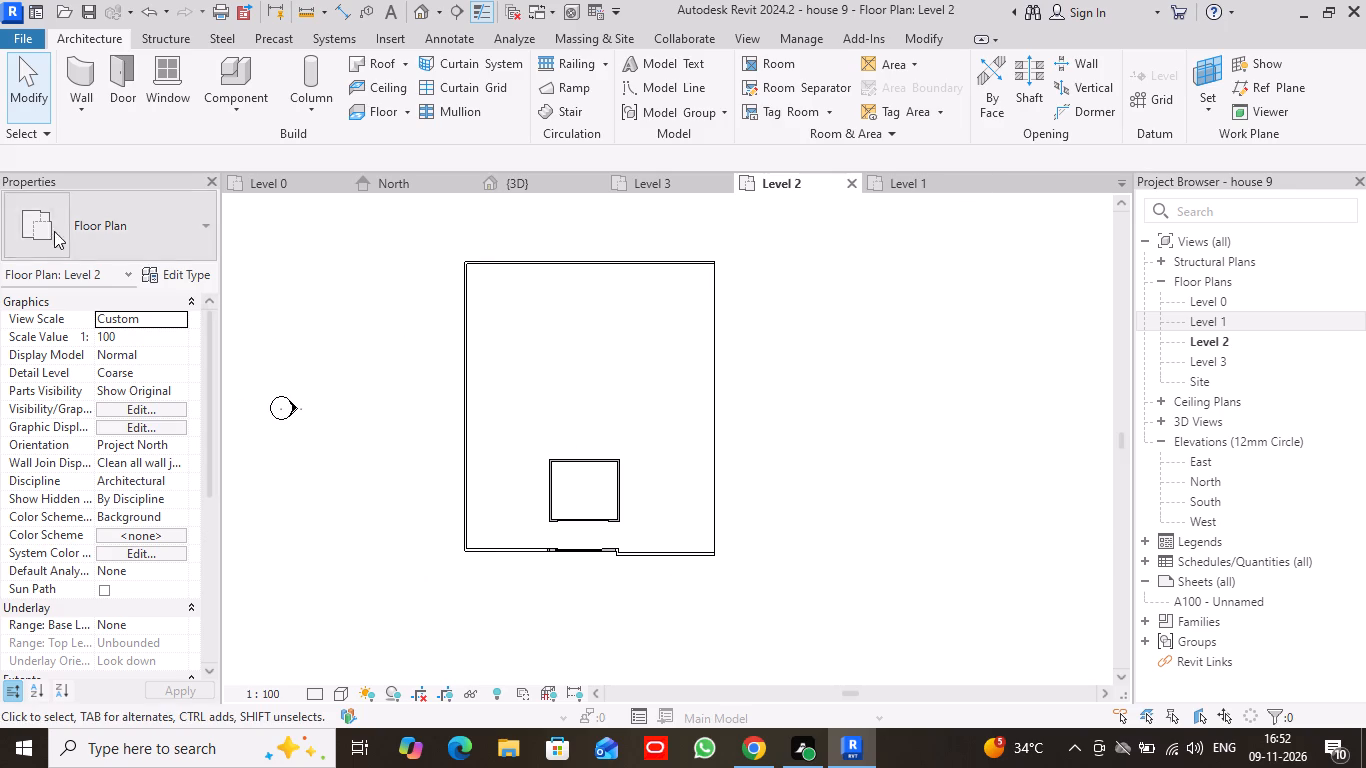
click(73, 84)
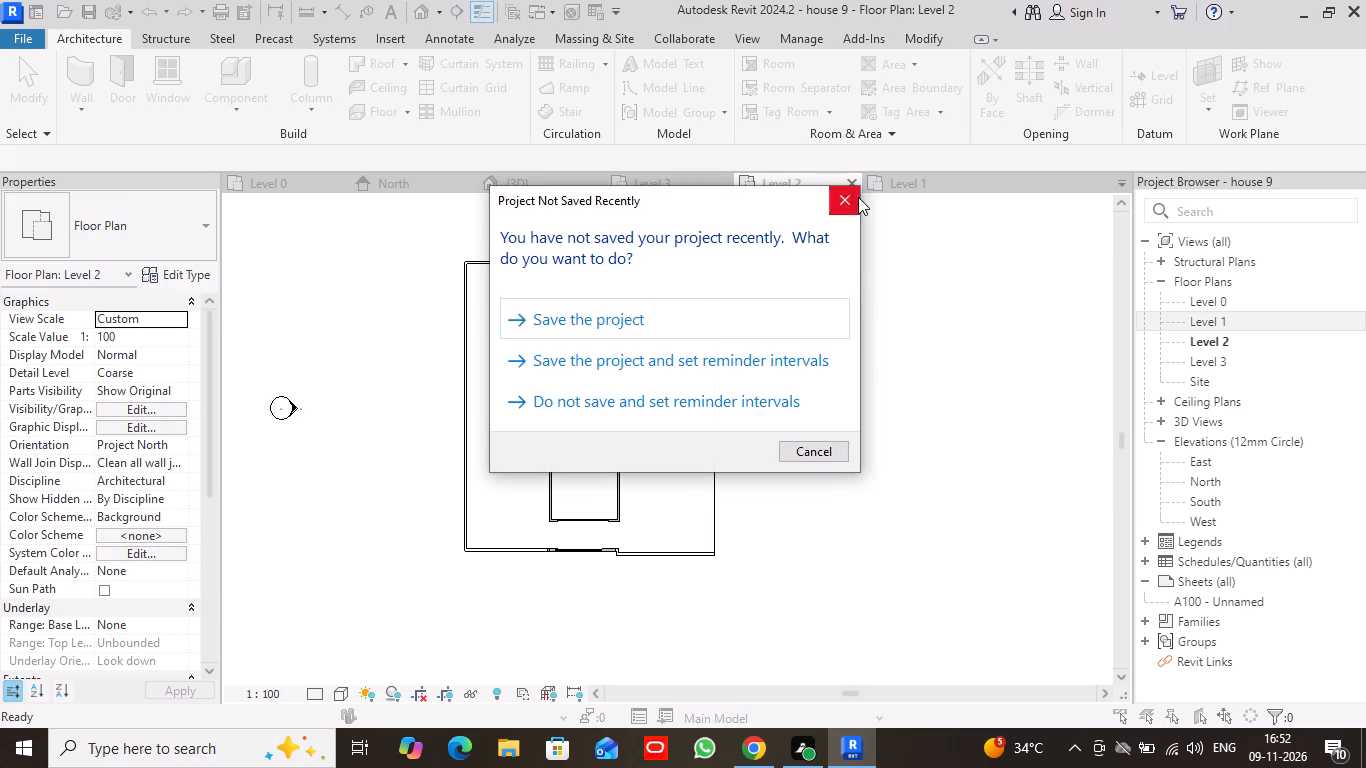
click(857, 197)
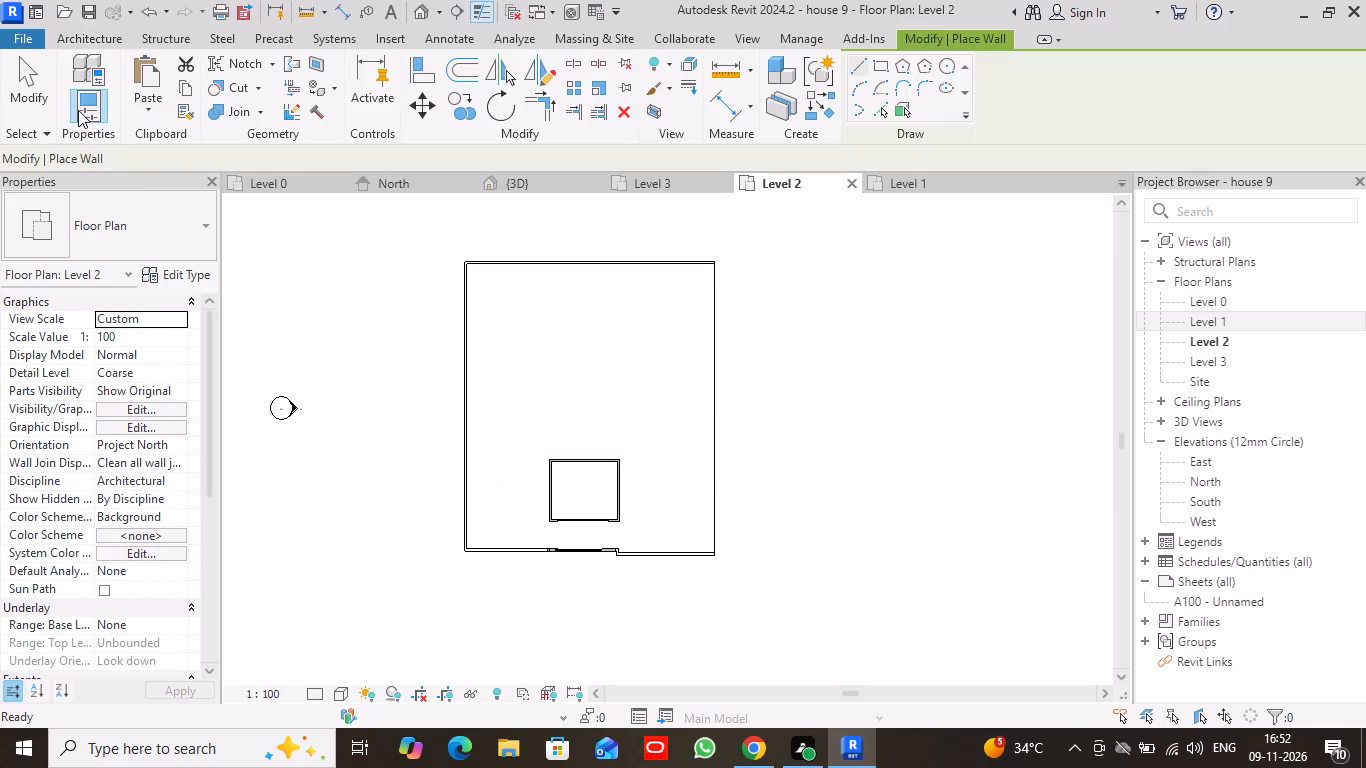
click(95, 38)
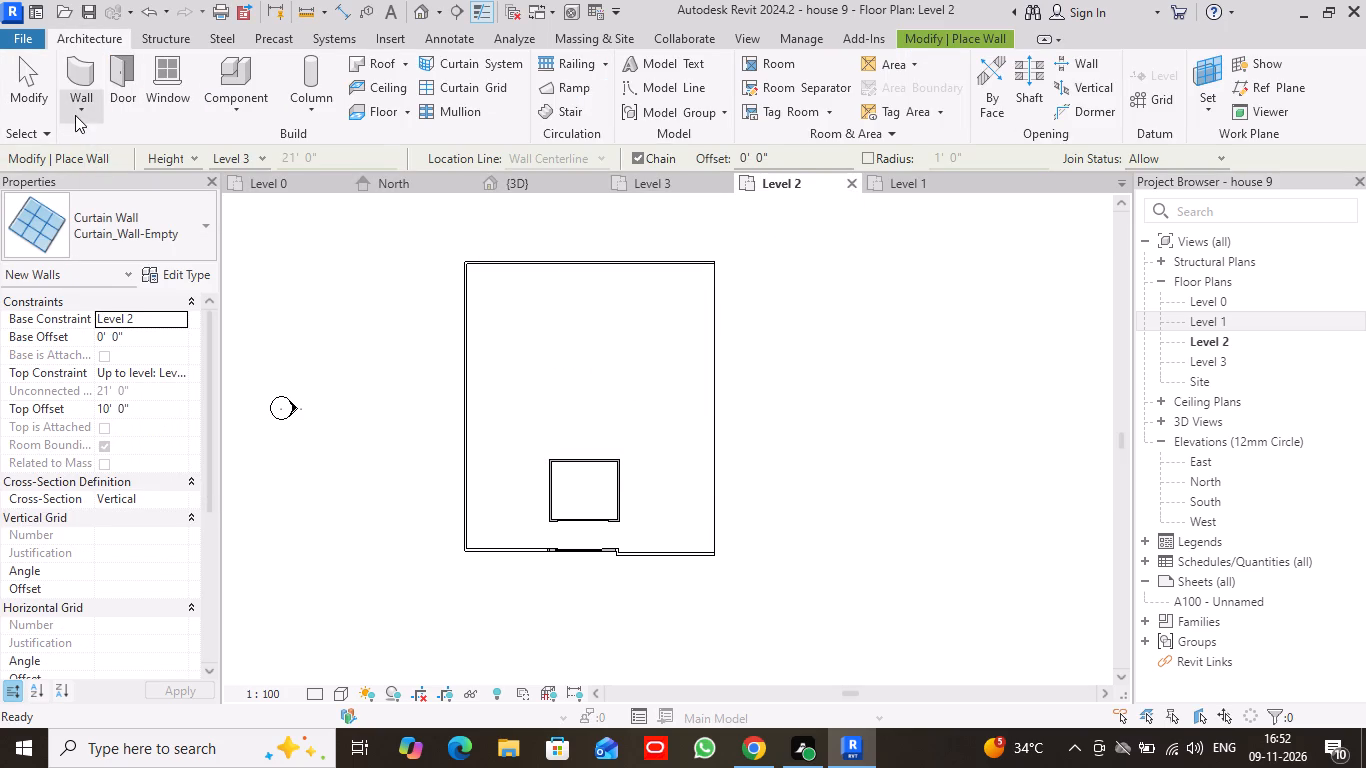
click(79, 113)
click(163, 152)
click(92, 105)
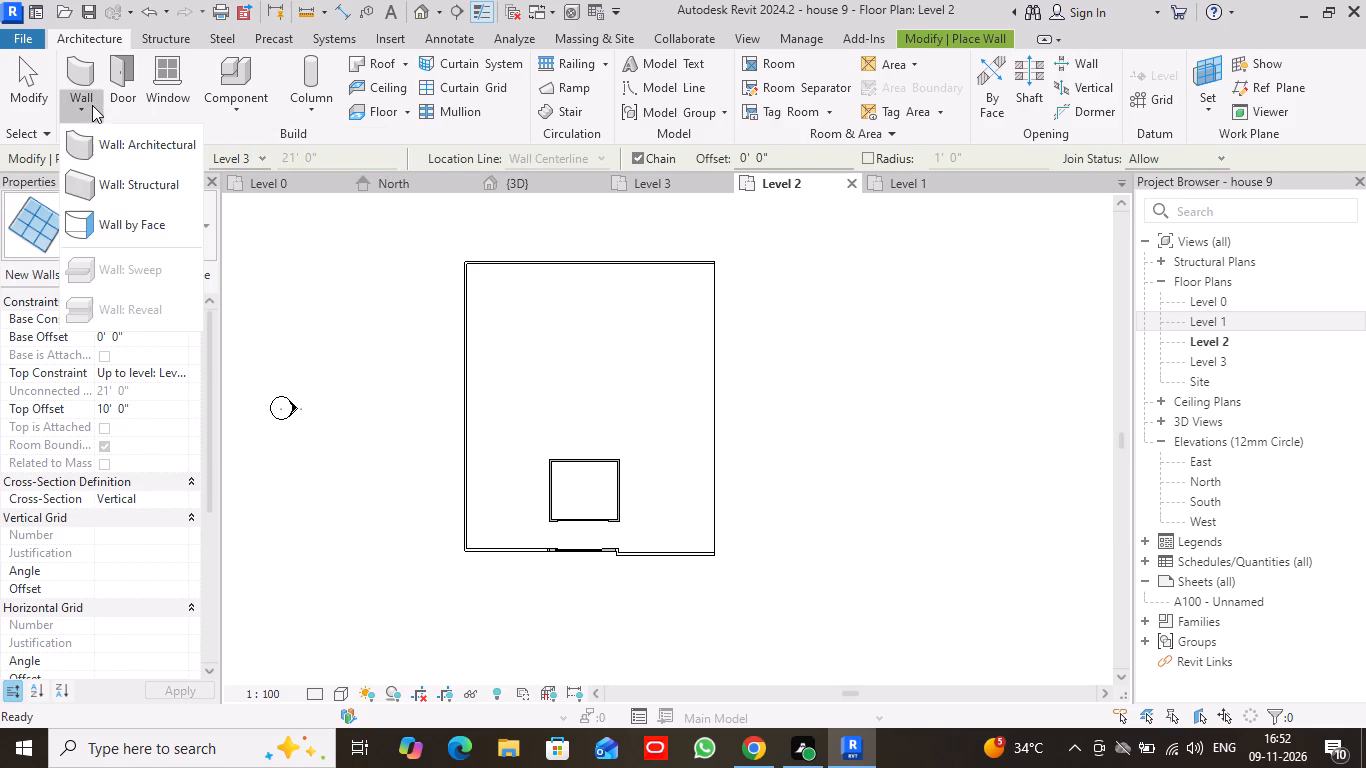
click(145, 145)
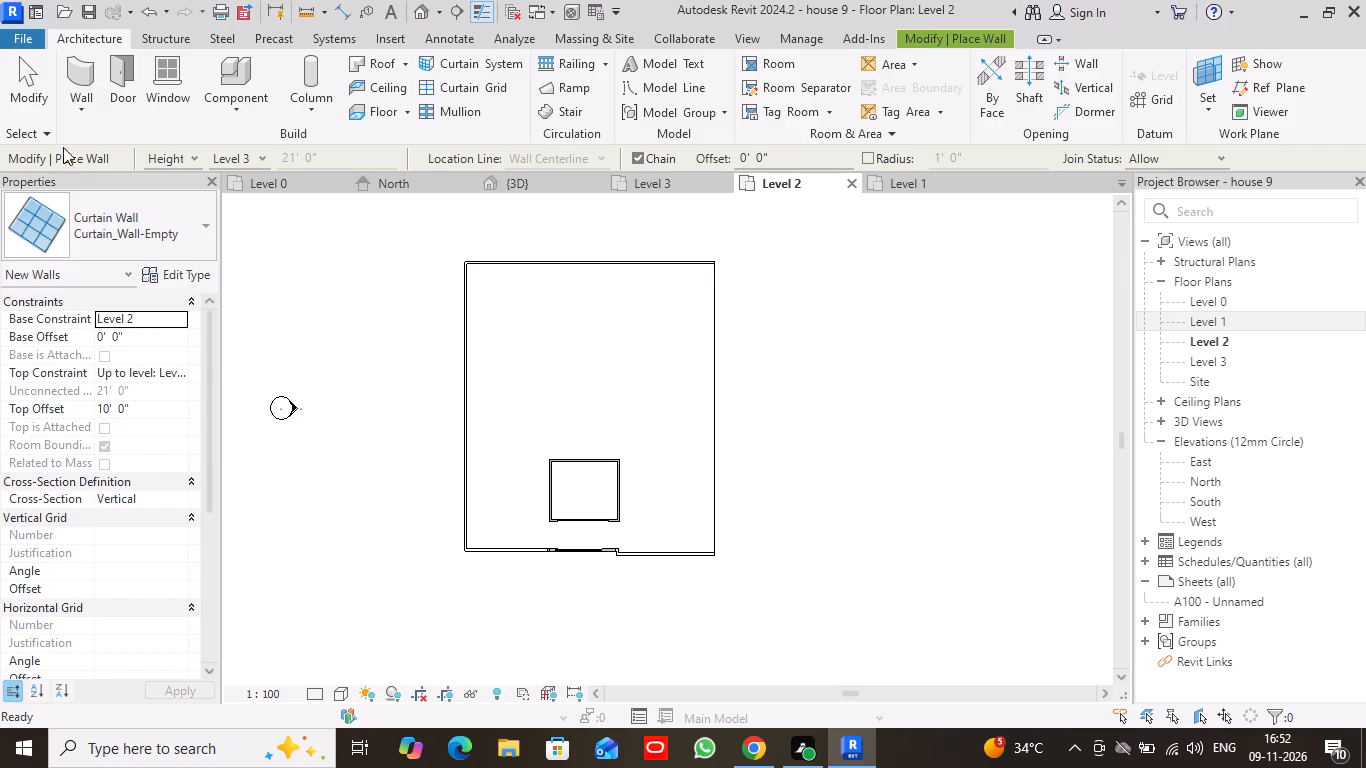
click(205, 221)
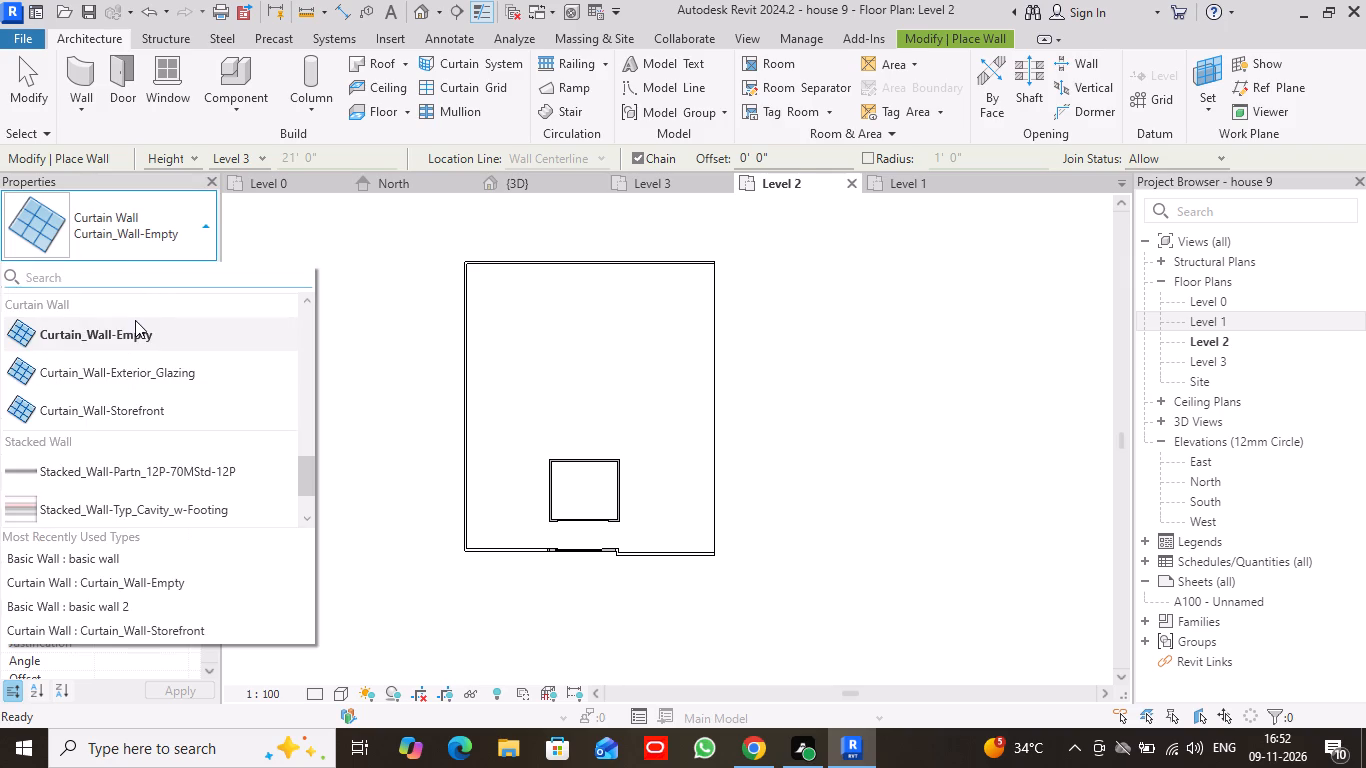
scroll(135, 324, up, 12)
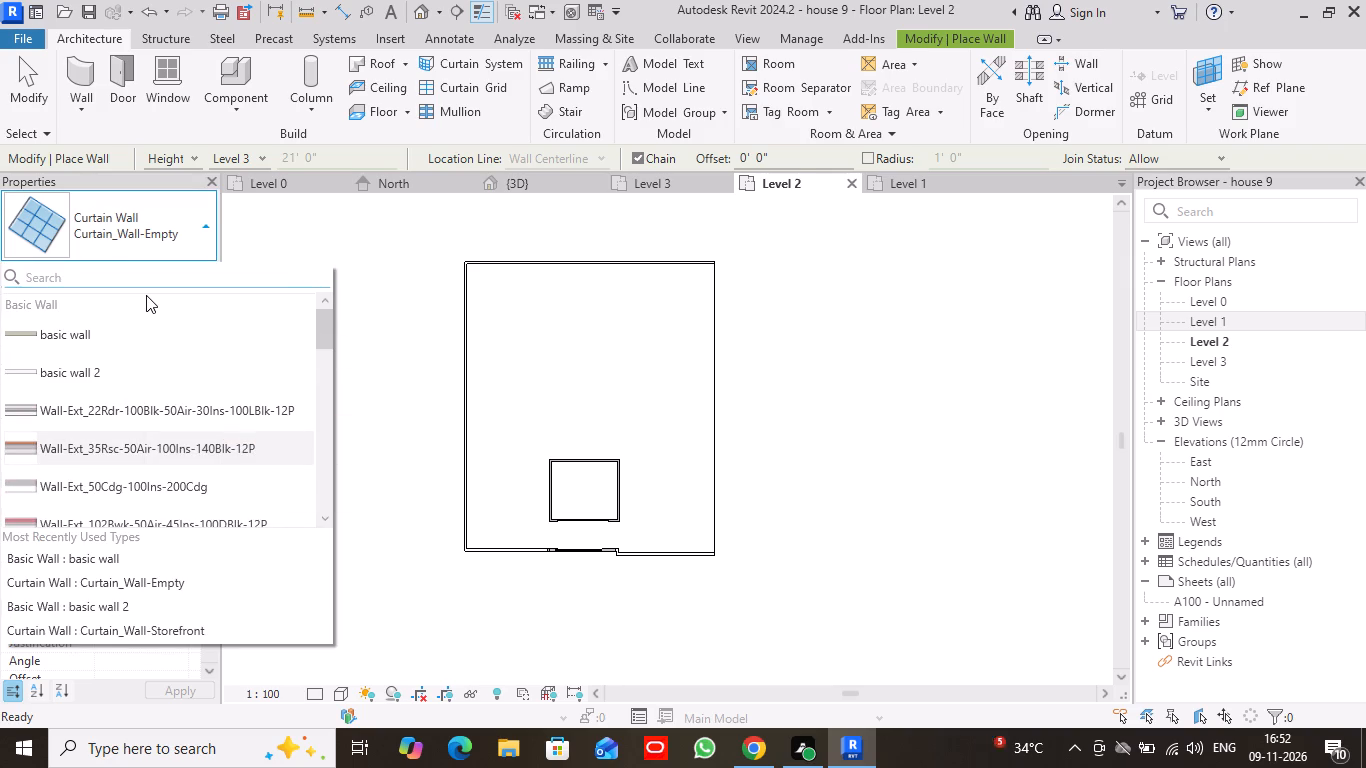
scroll(146, 295, up, 6)
click(134, 380)
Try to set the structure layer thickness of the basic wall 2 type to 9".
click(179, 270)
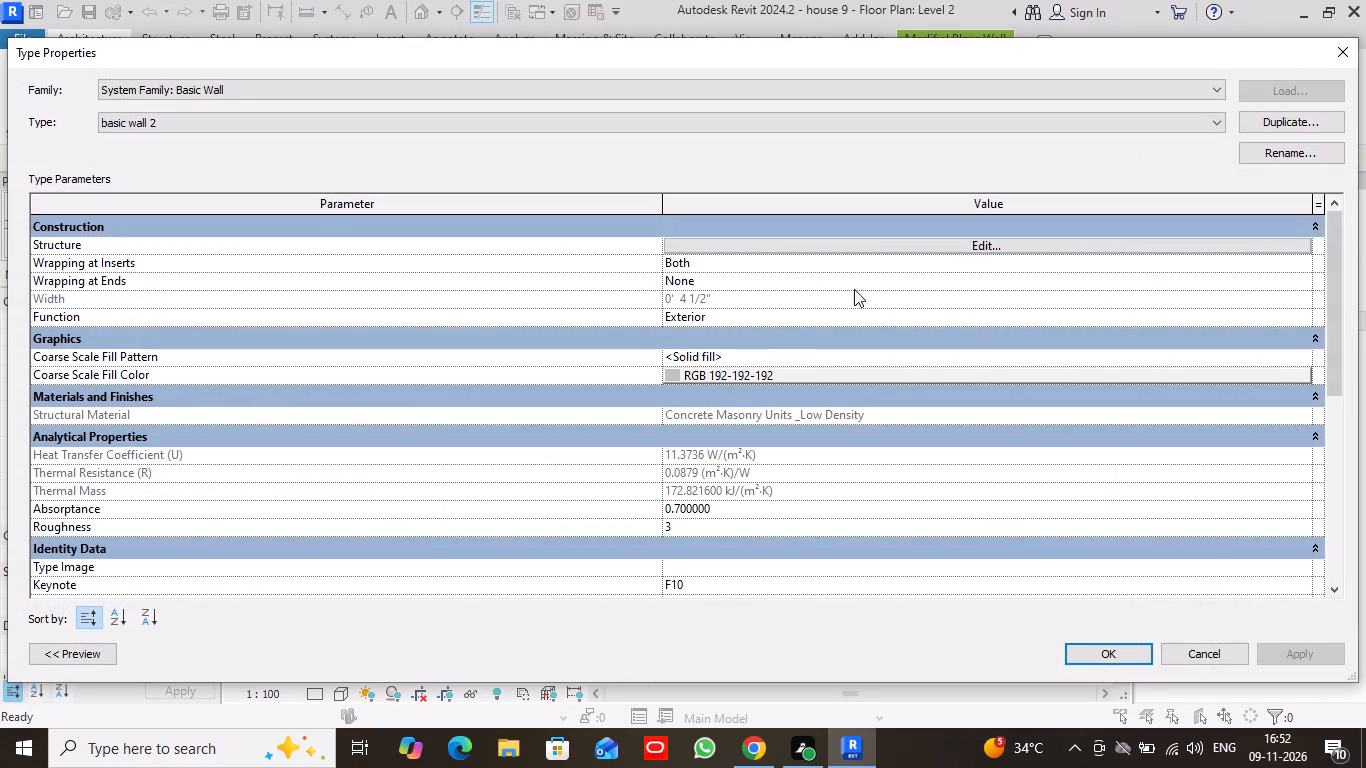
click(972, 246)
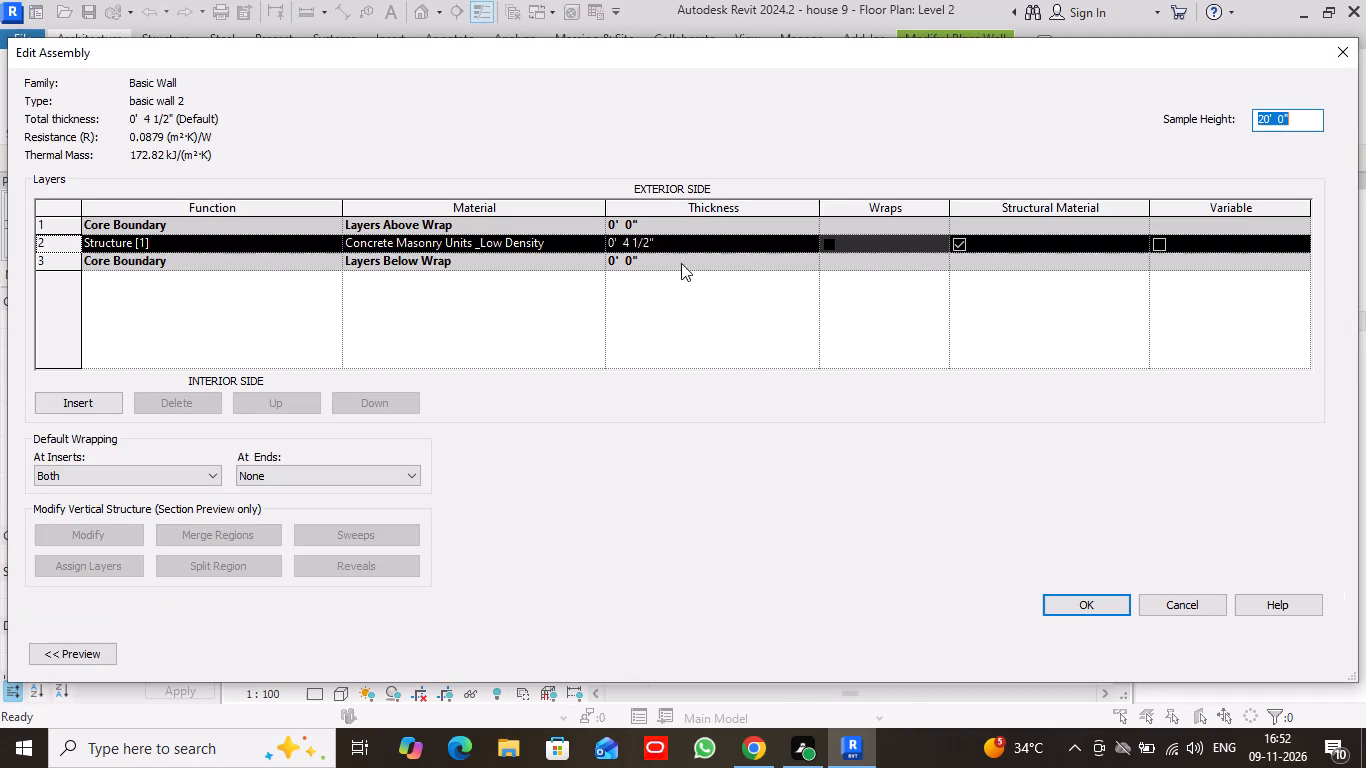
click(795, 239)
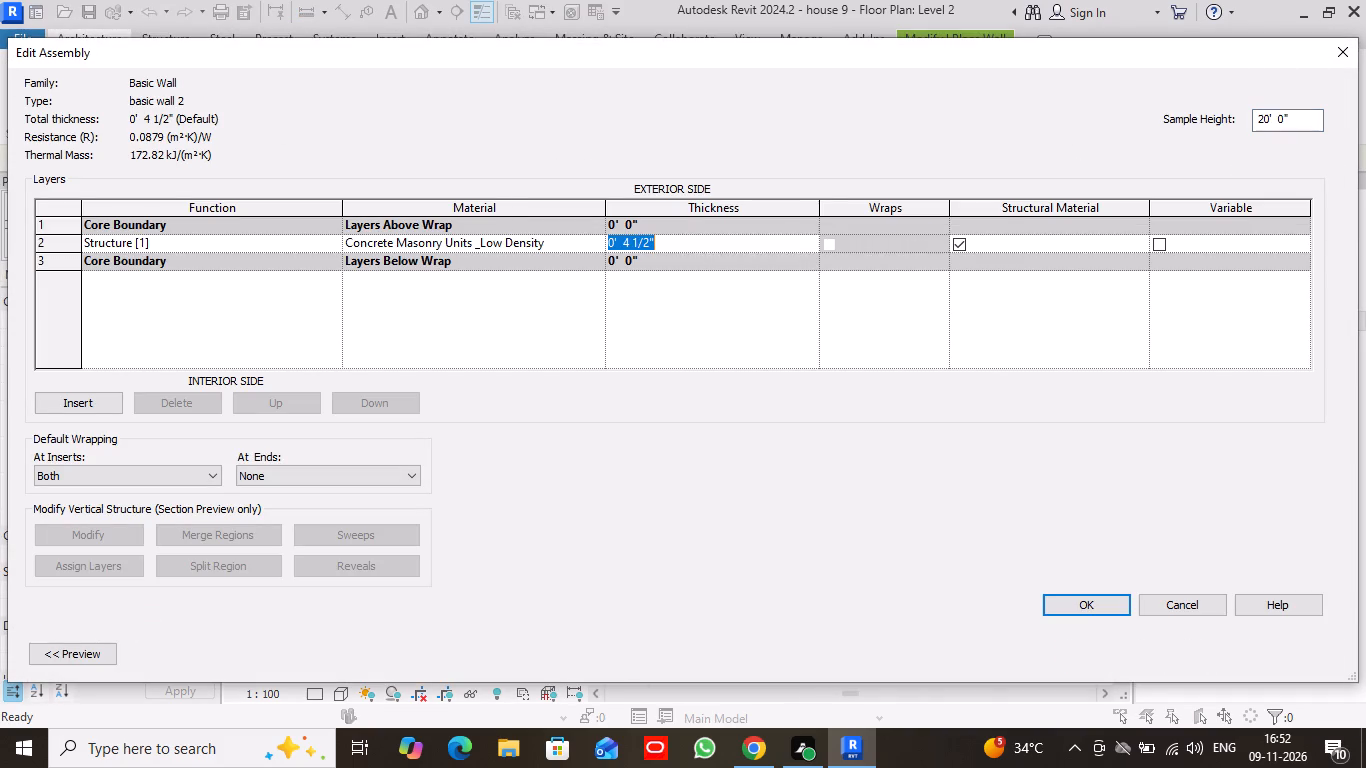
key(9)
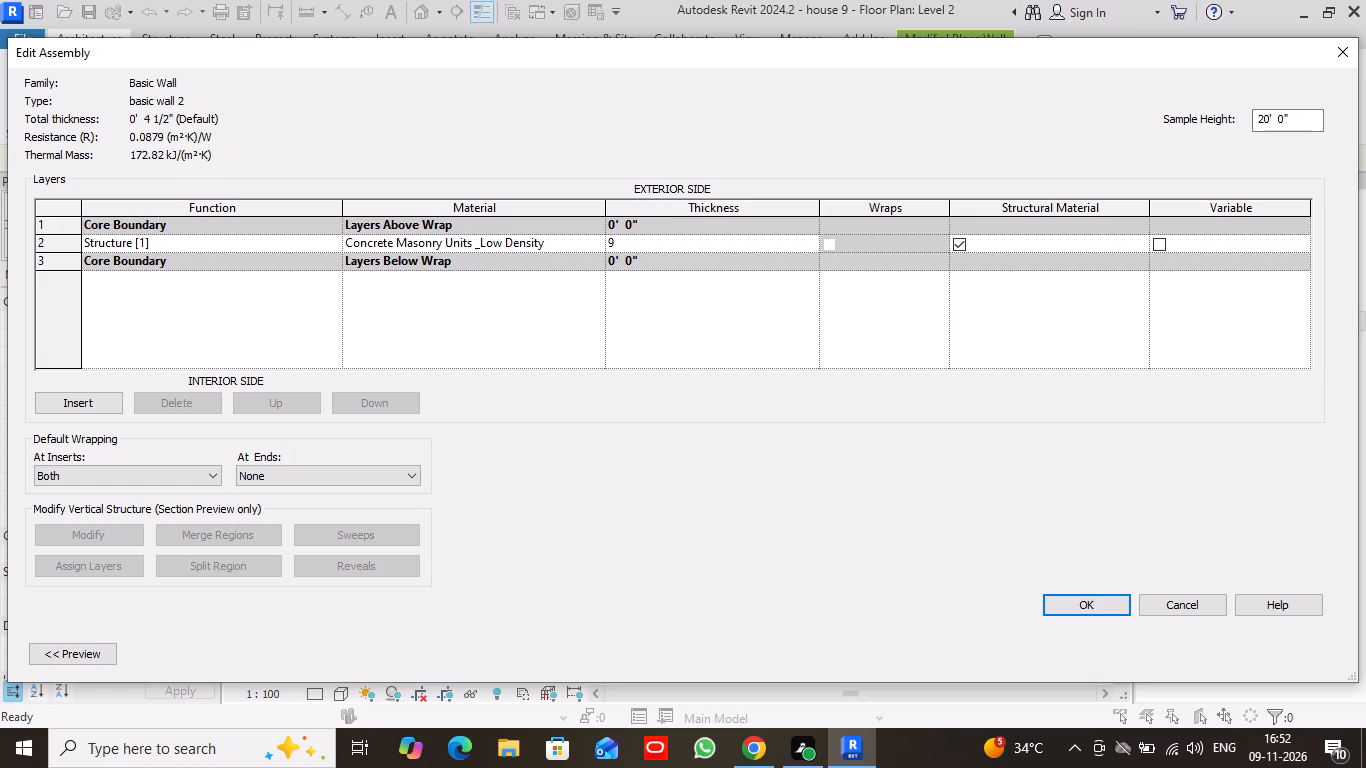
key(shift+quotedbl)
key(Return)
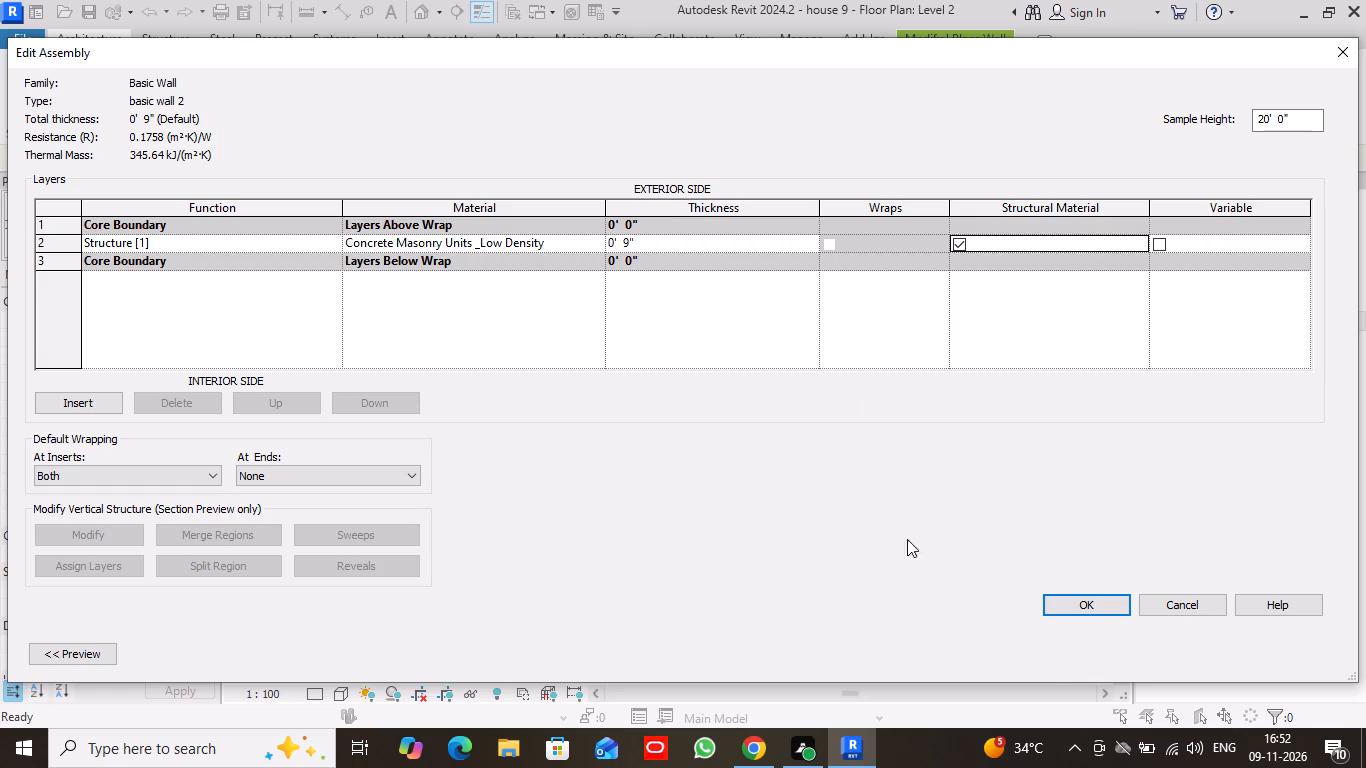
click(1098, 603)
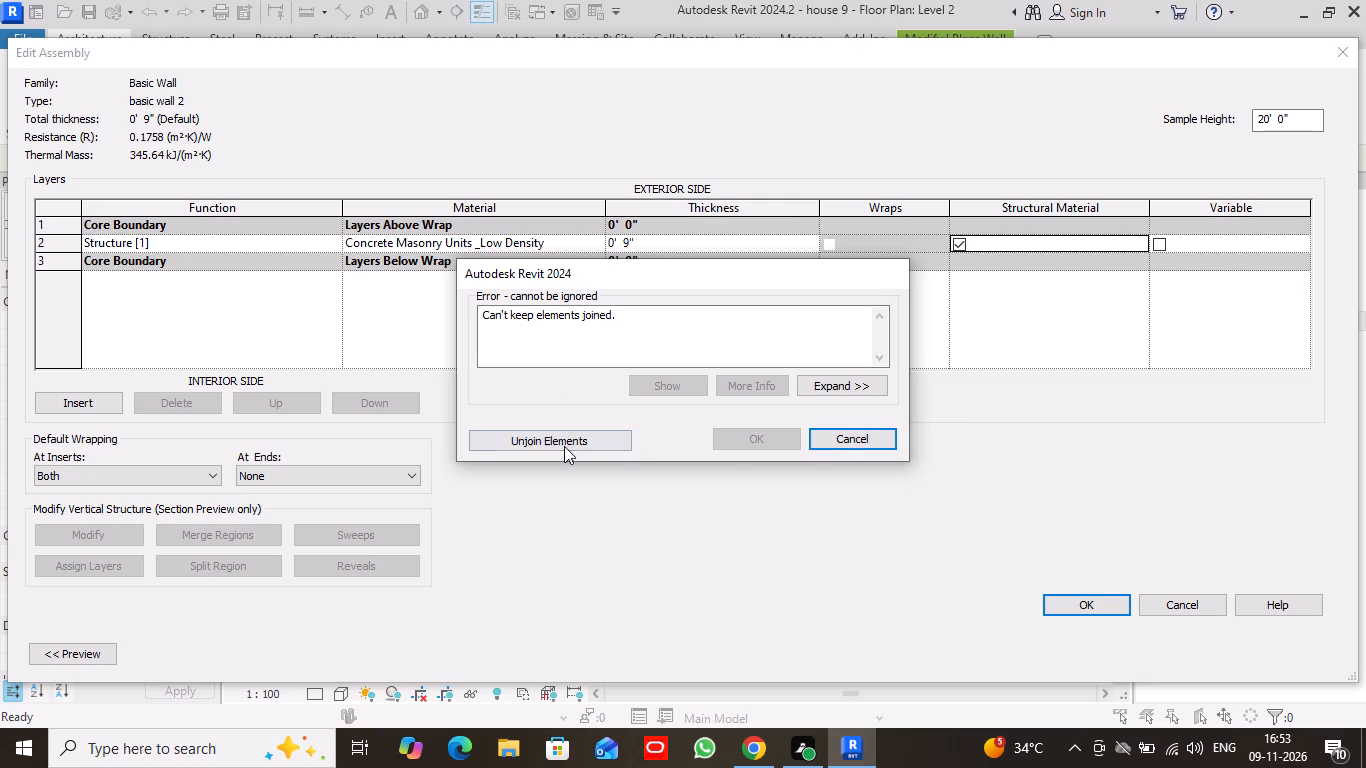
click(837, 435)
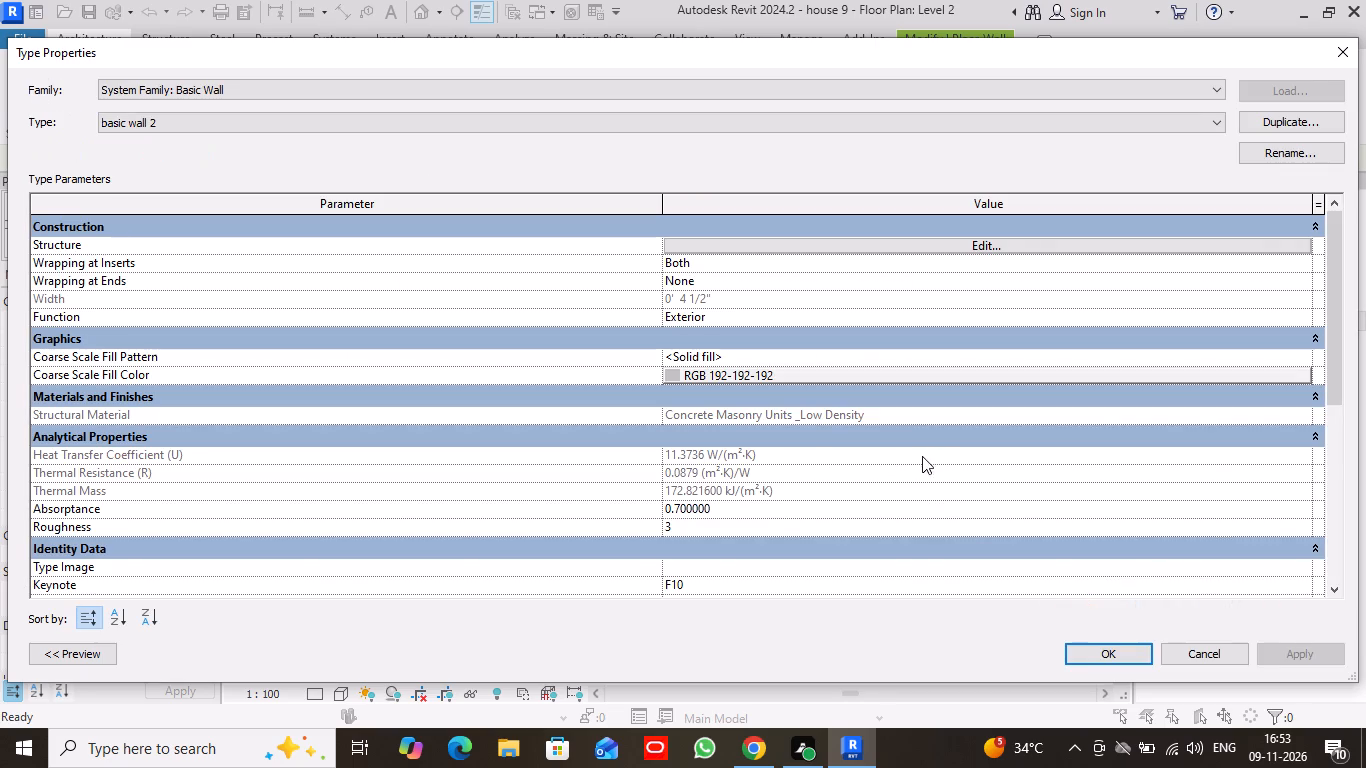
Set the structure layer thickness of the basic wall 2 type to 9" and accept it, unjoining the conflicting elements.
click(1029, 247)
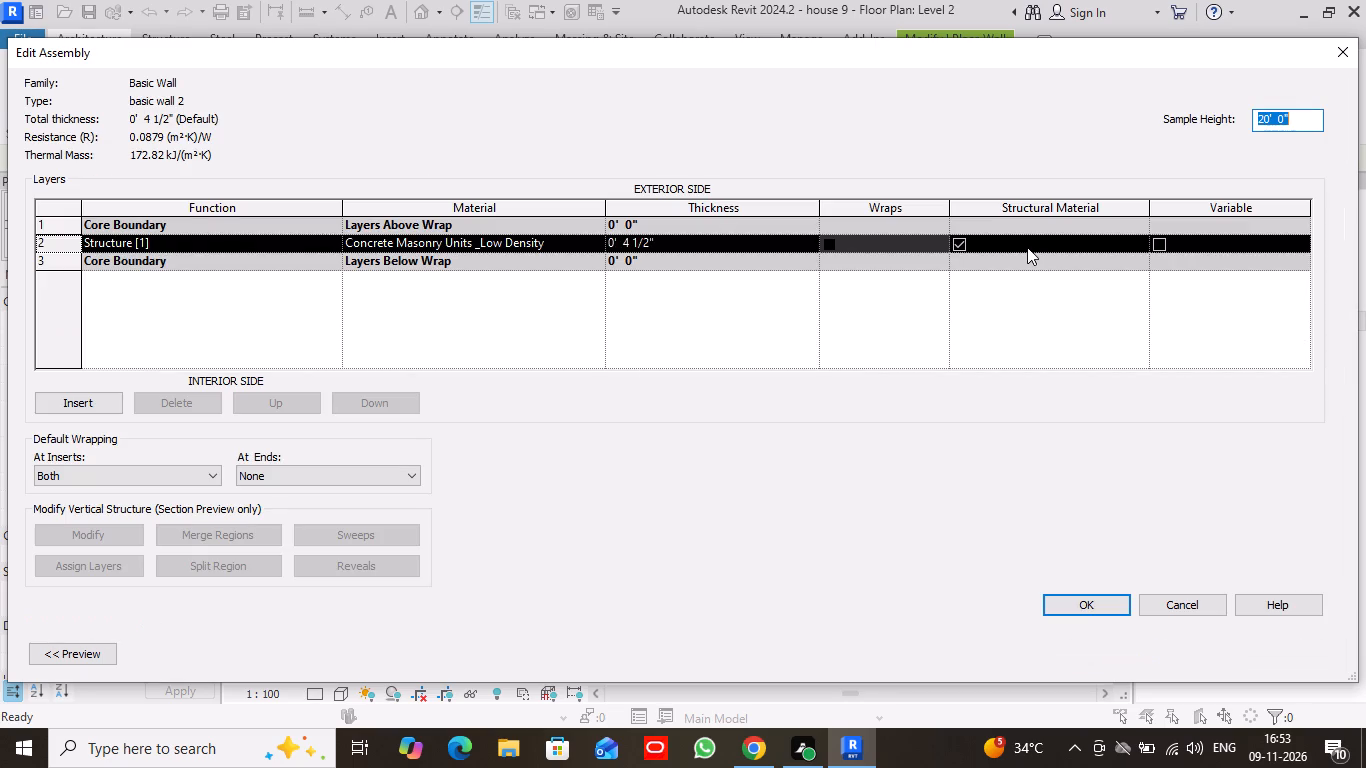
click(666, 243)
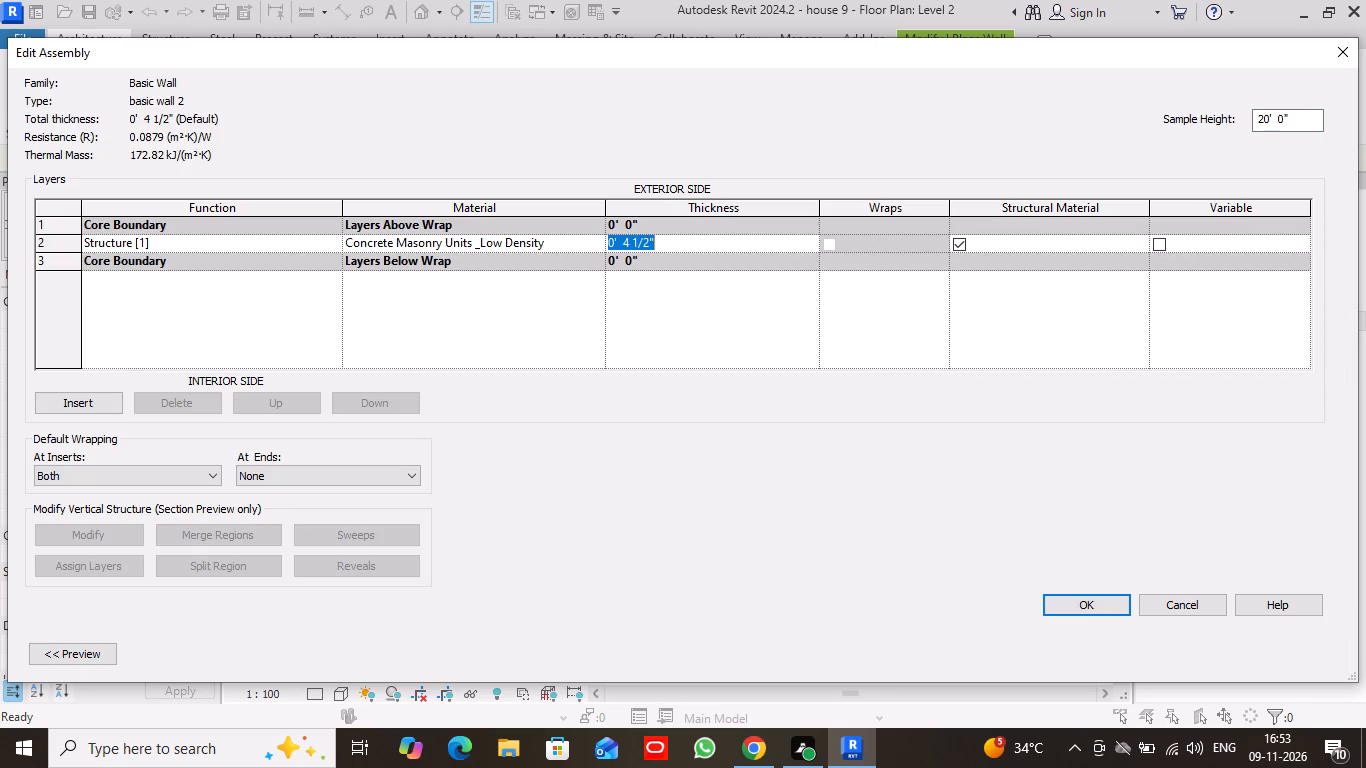
key(0)
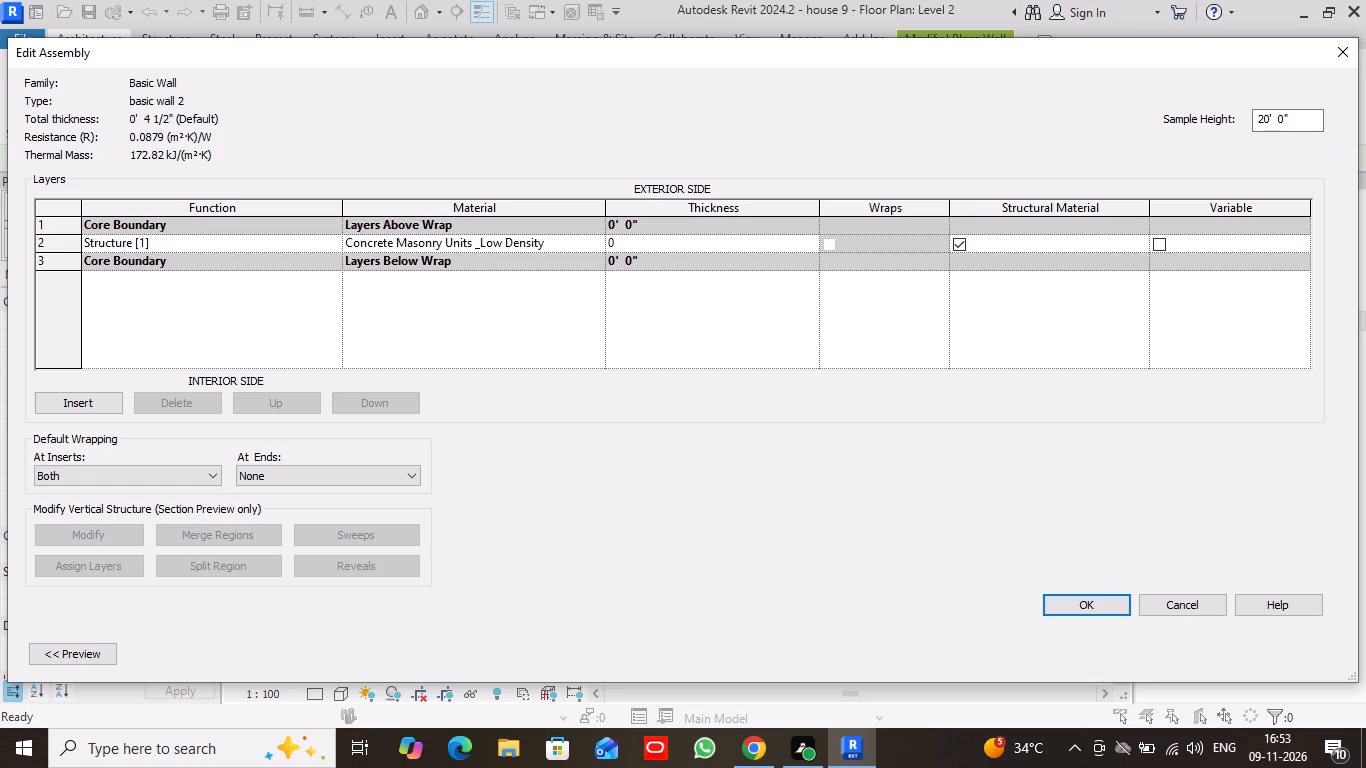
key(shift+quotedbl)
key(Return)
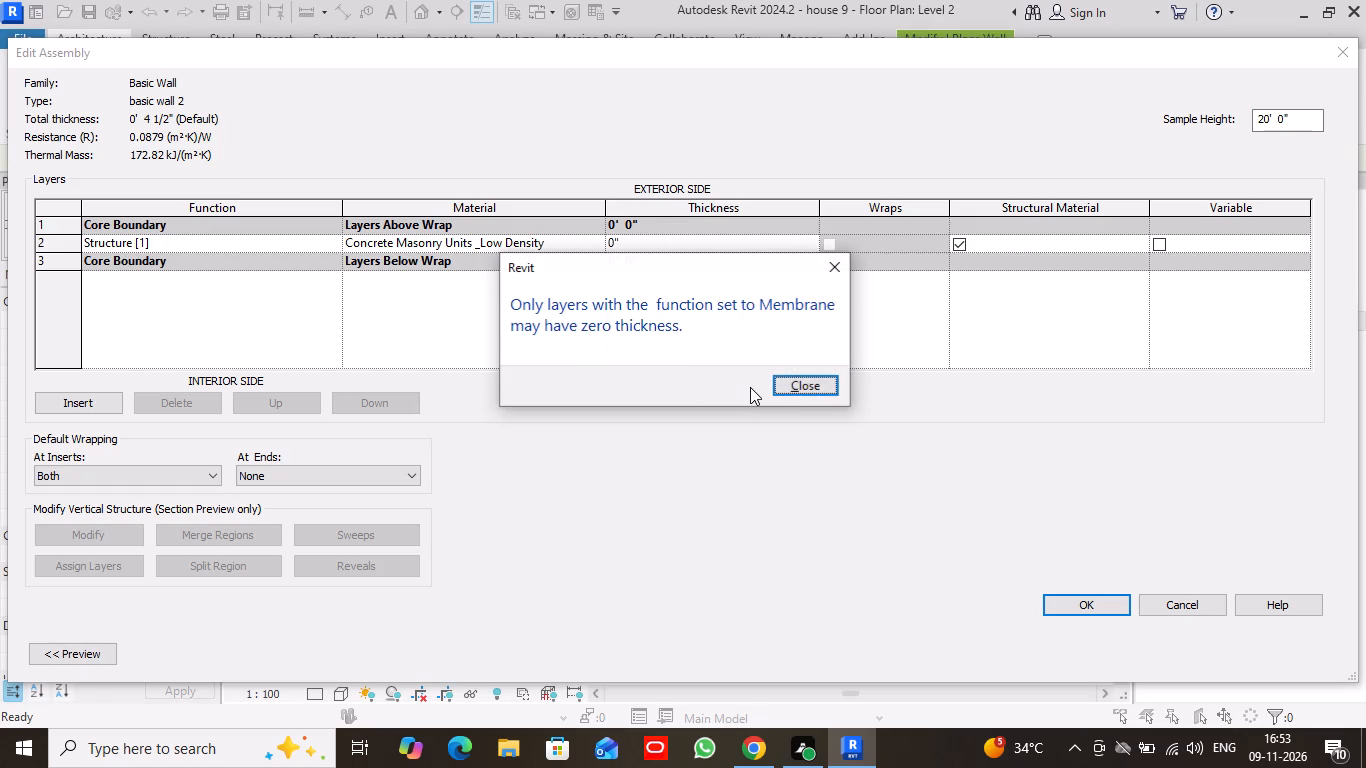
click(791, 389)
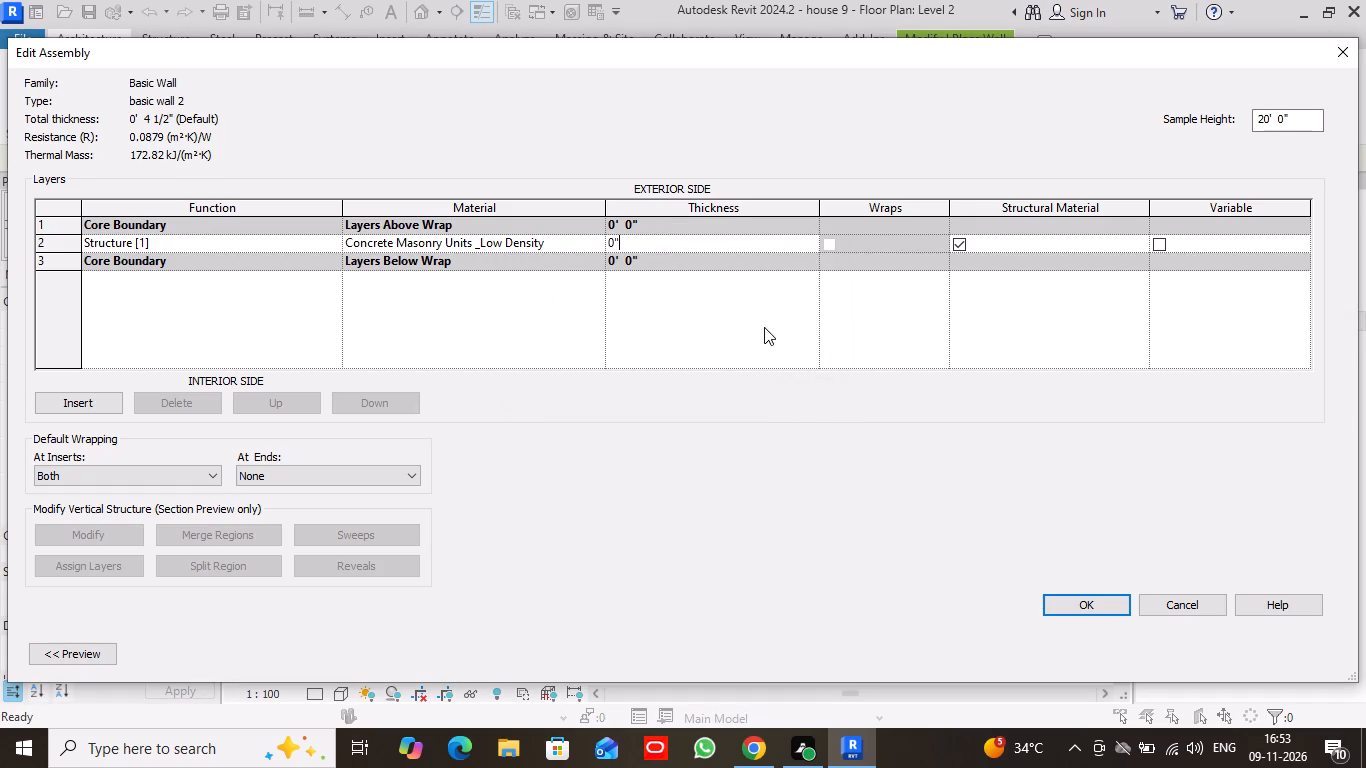
key(BackSpace)
key(BackSpace)
key(9)
key(shift+quotedbl)
key(Return)
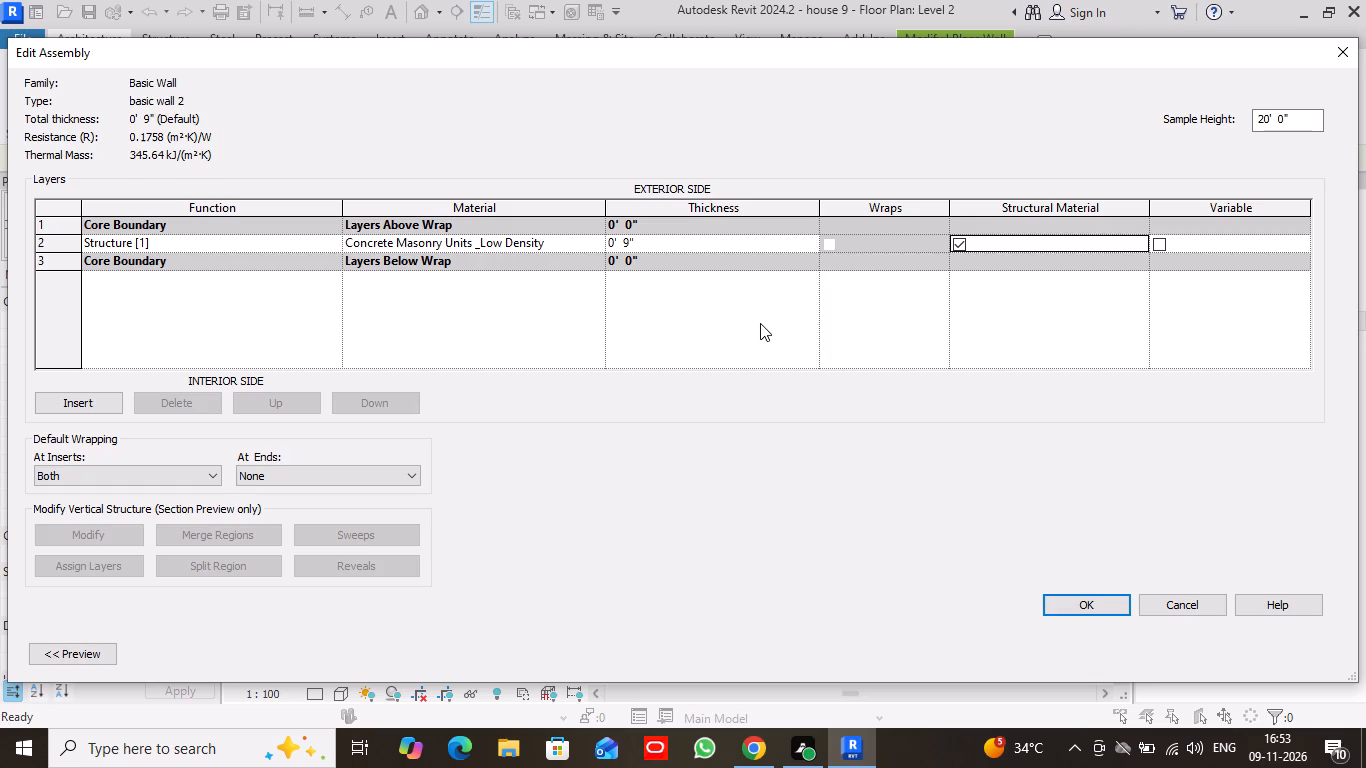
click(1094, 605)
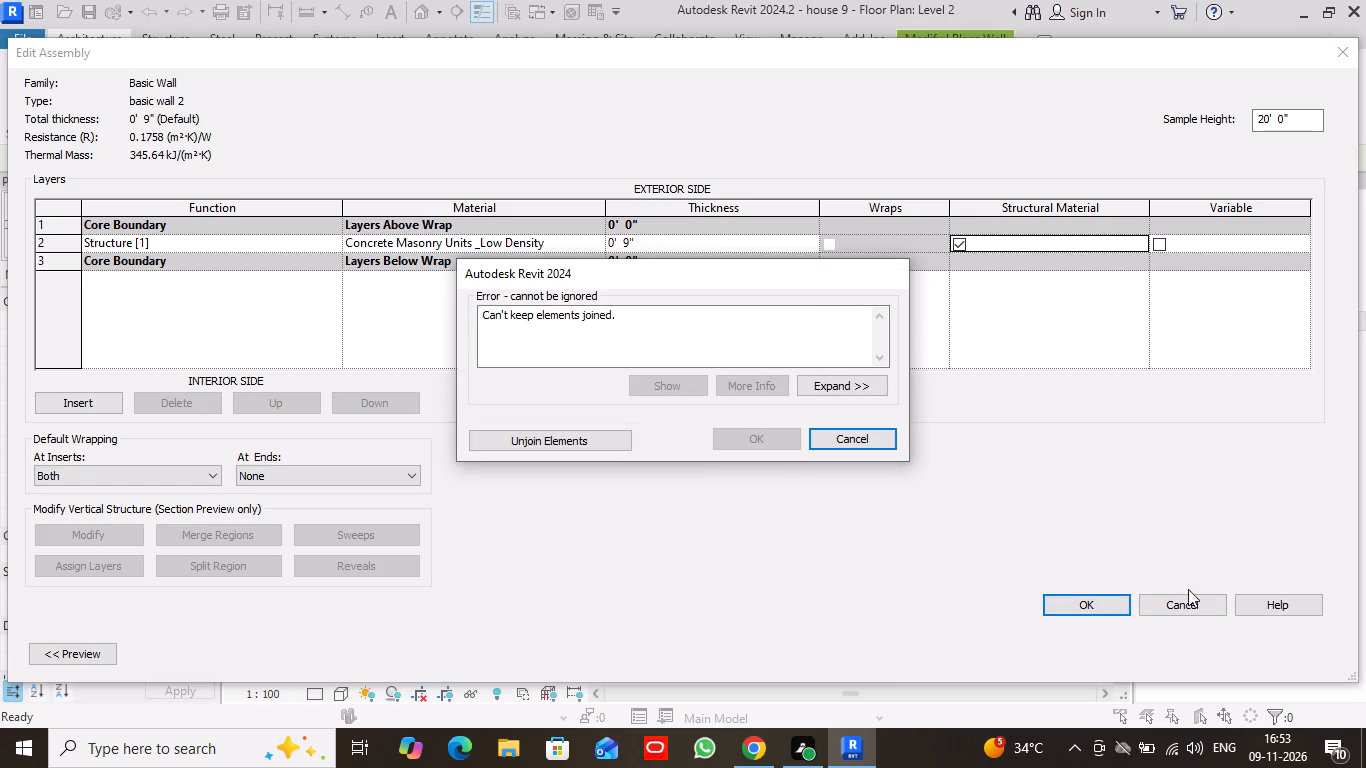
click(568, 439)
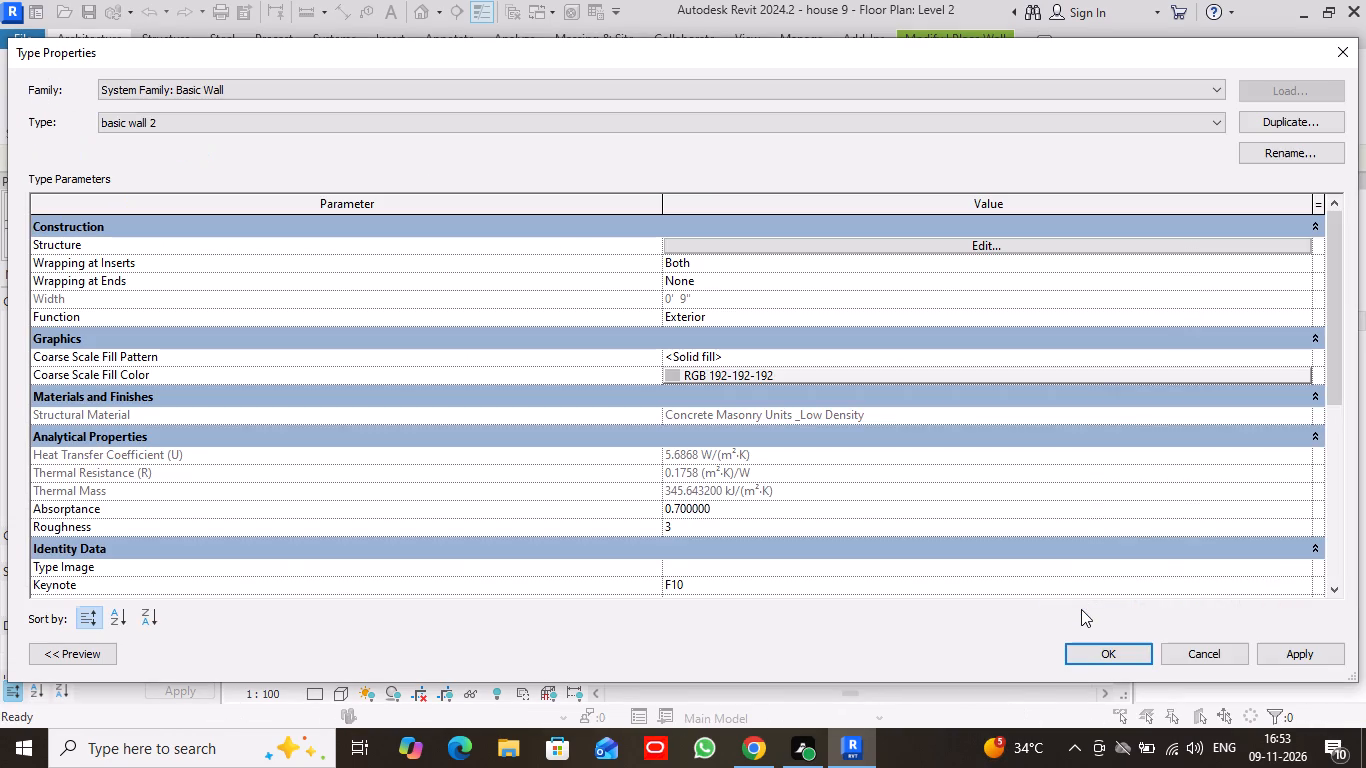
click(1107, 652)
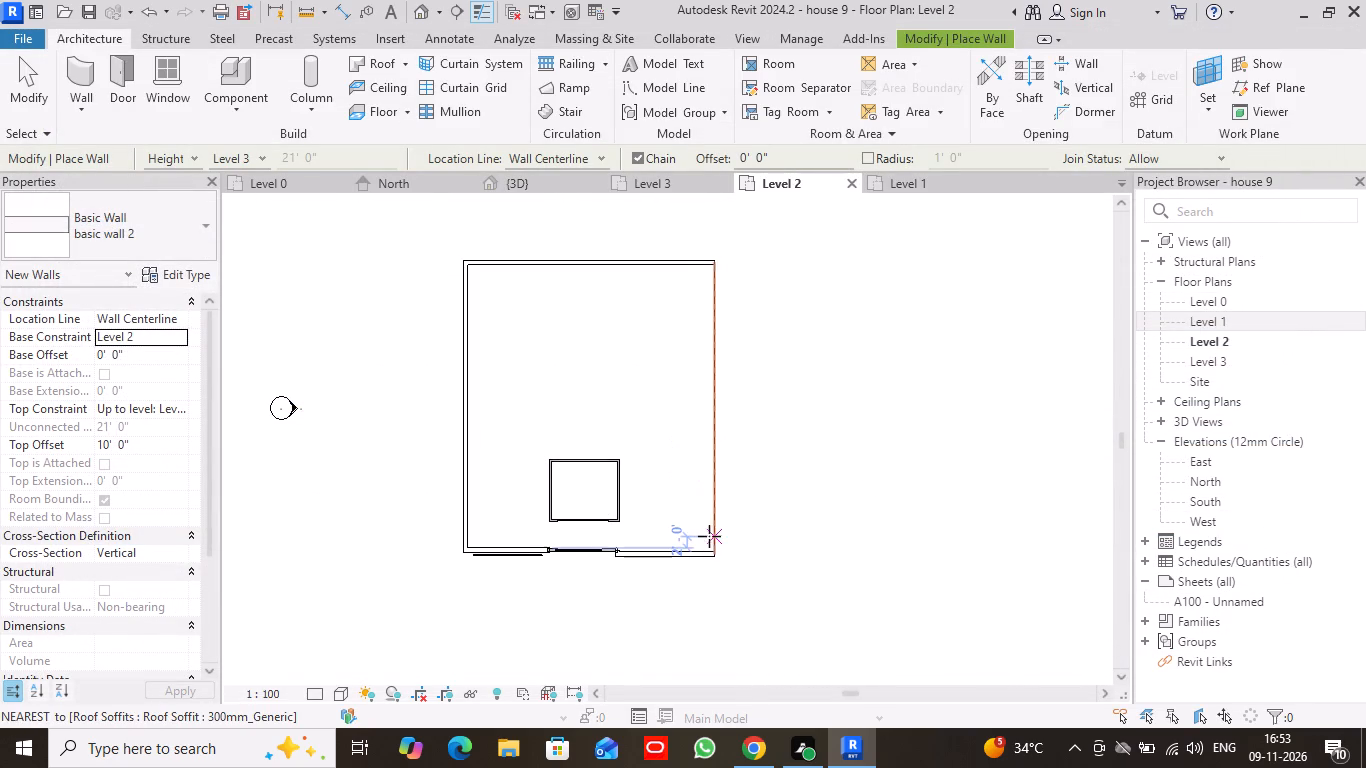
Change the Level 2 floor plan's visual style to Shaded.
scroll(709, 536, up, 2)
scroll(709, 536, down, 1)
click(339, 697)
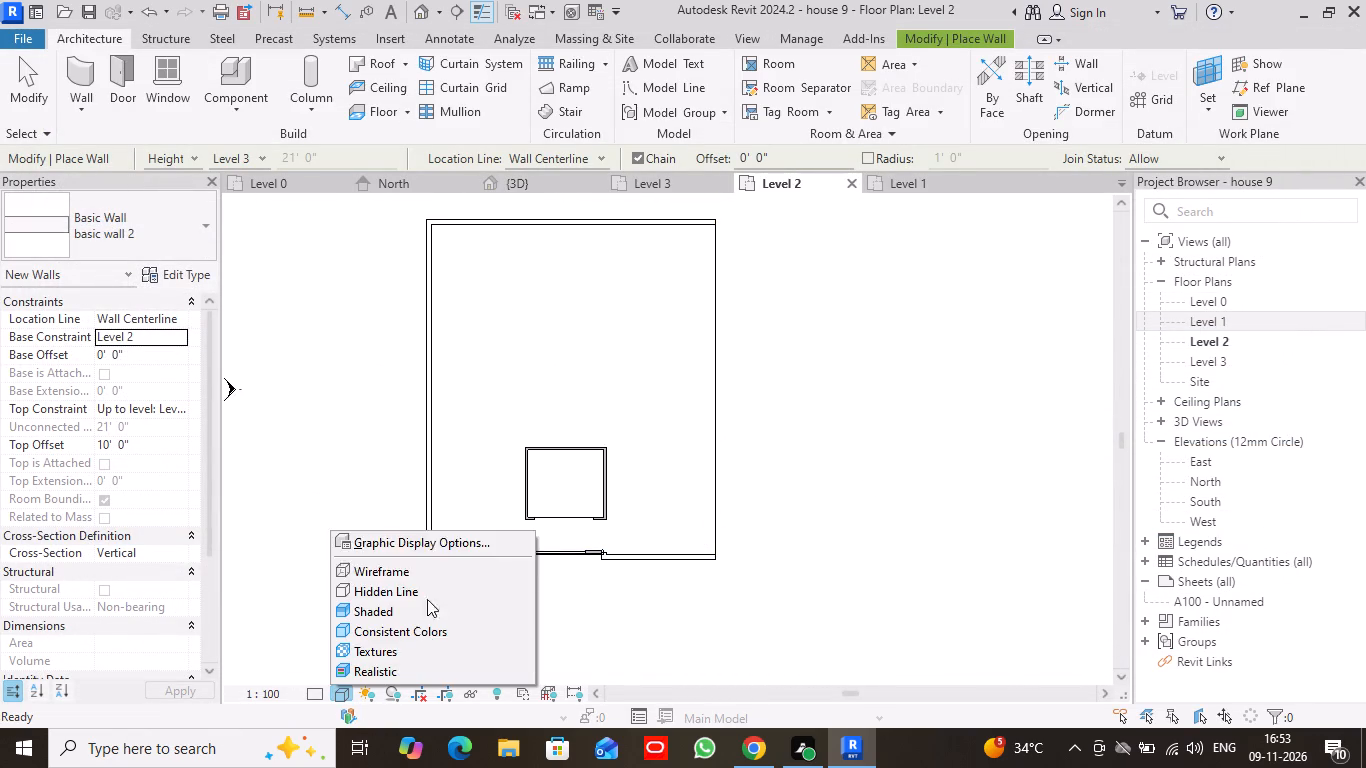
click(384, 618)
Draw a 2' long basic wall 2 wall along the bay window side roof edge, about 7' 1 3/4" from the adjacent wall.
scroll(673, 598, up, 1)
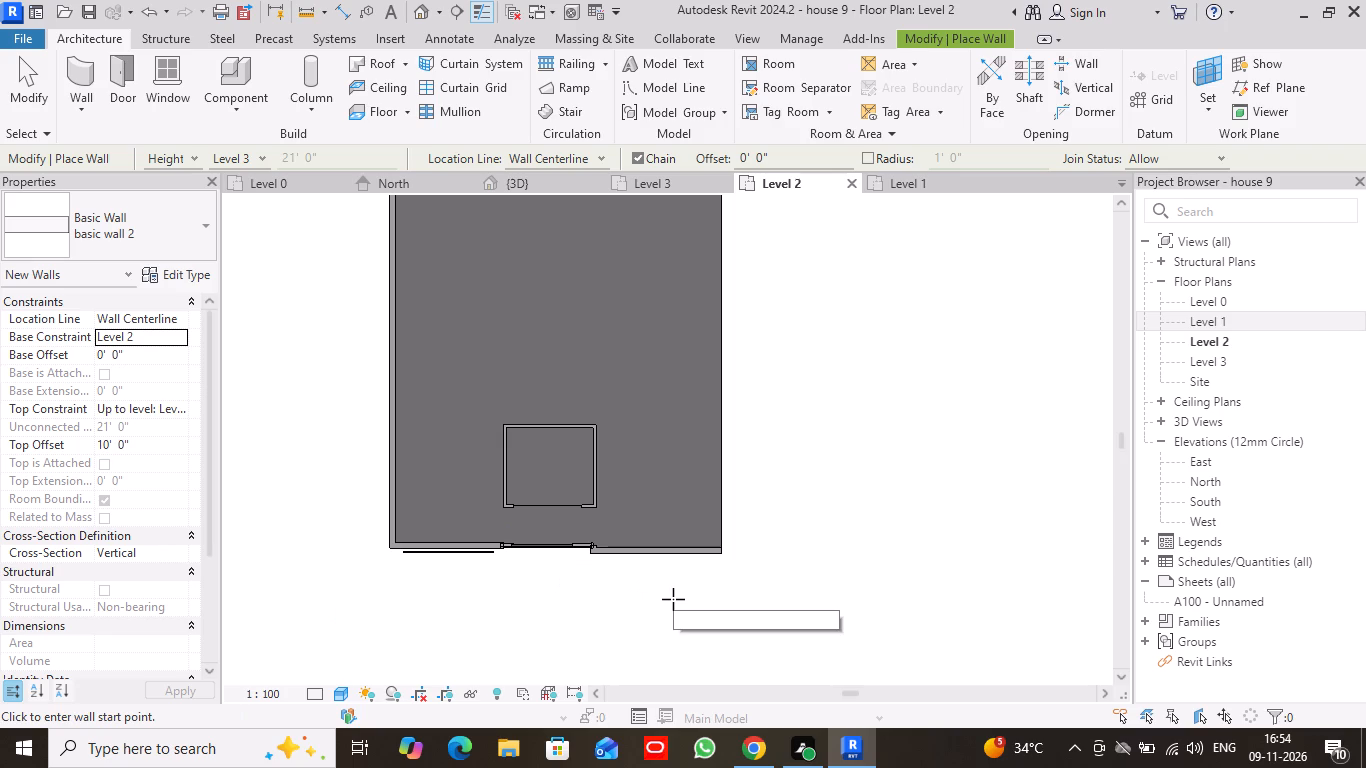
scroll(673, 599, up, 1)
scroll(671, 606, down, 1)
middle_drag(878, 587, 800, 627)
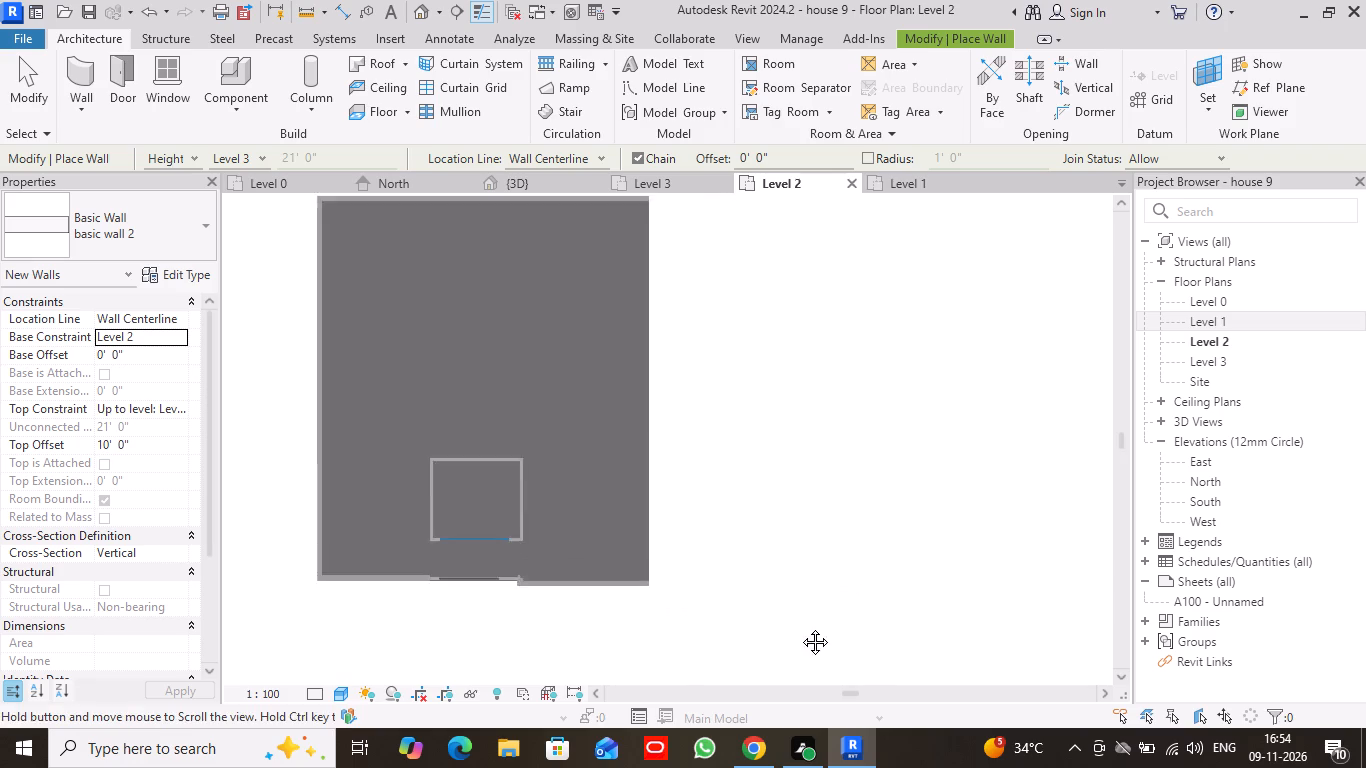
middle_drag(800, 627, 796, 636)
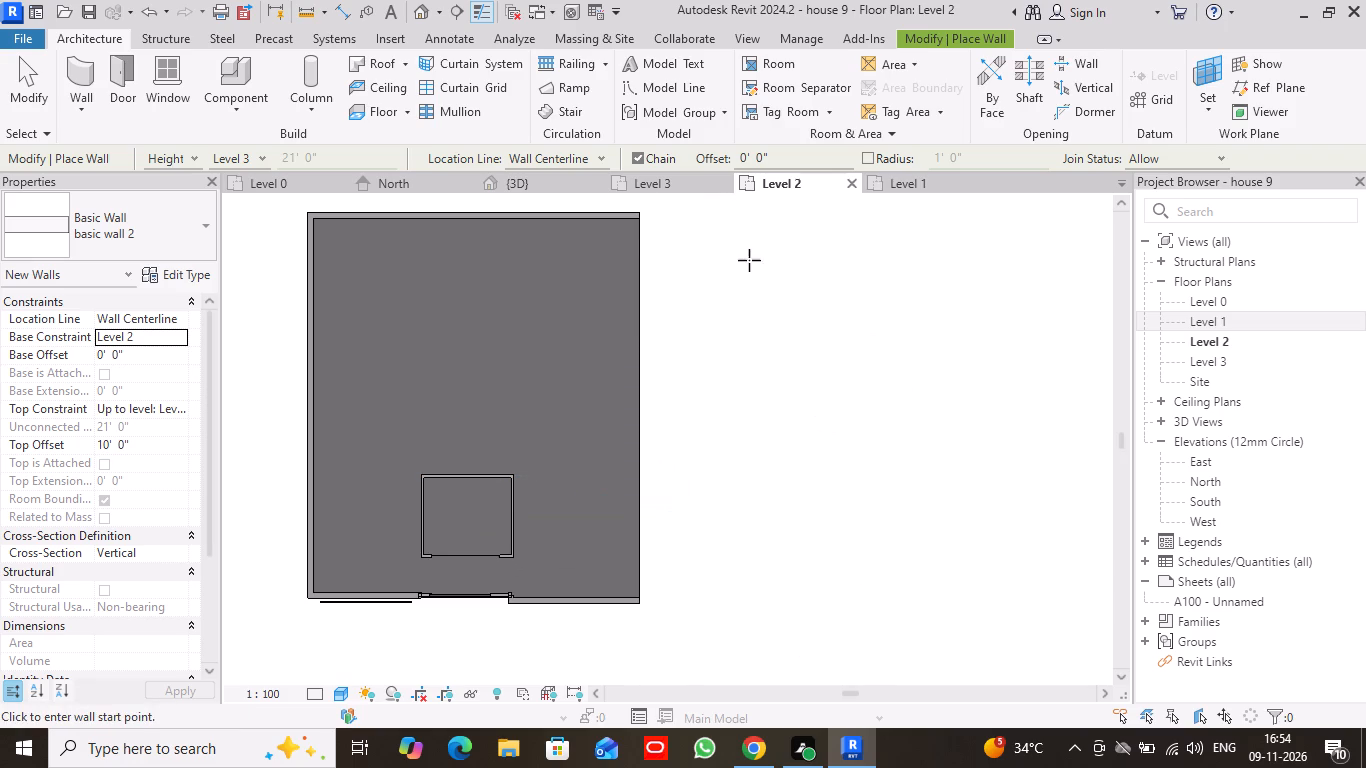
click(87, 68)
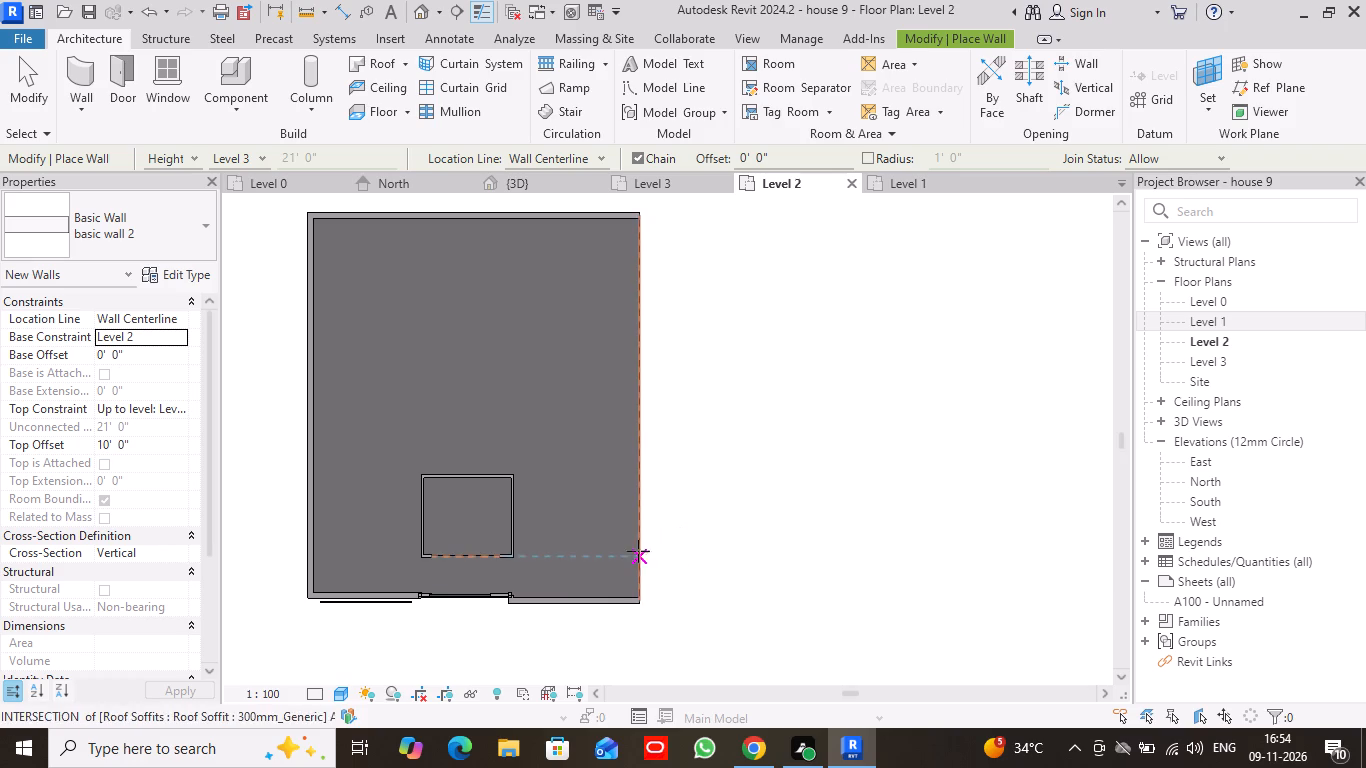
scroll(636, 528, up, 6)
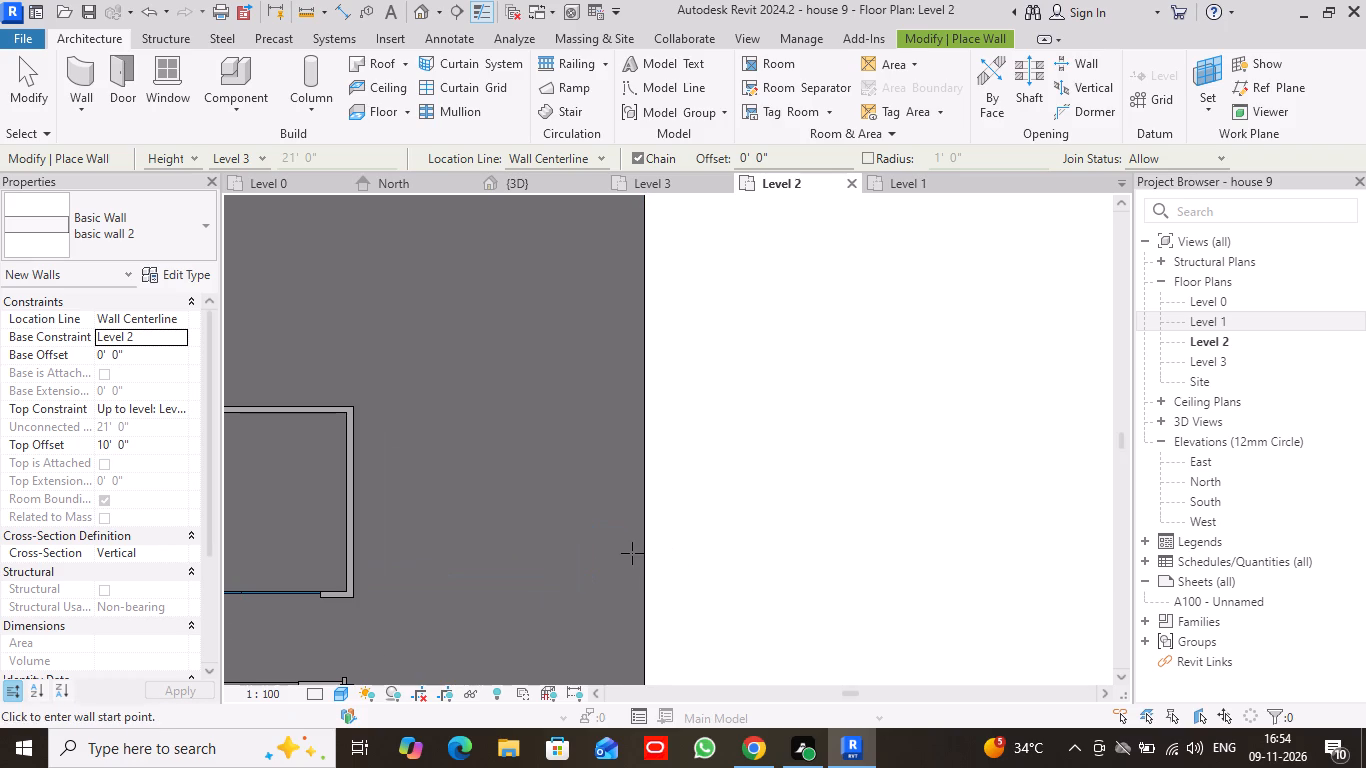
middle_drag(632, 553, 641, 424)
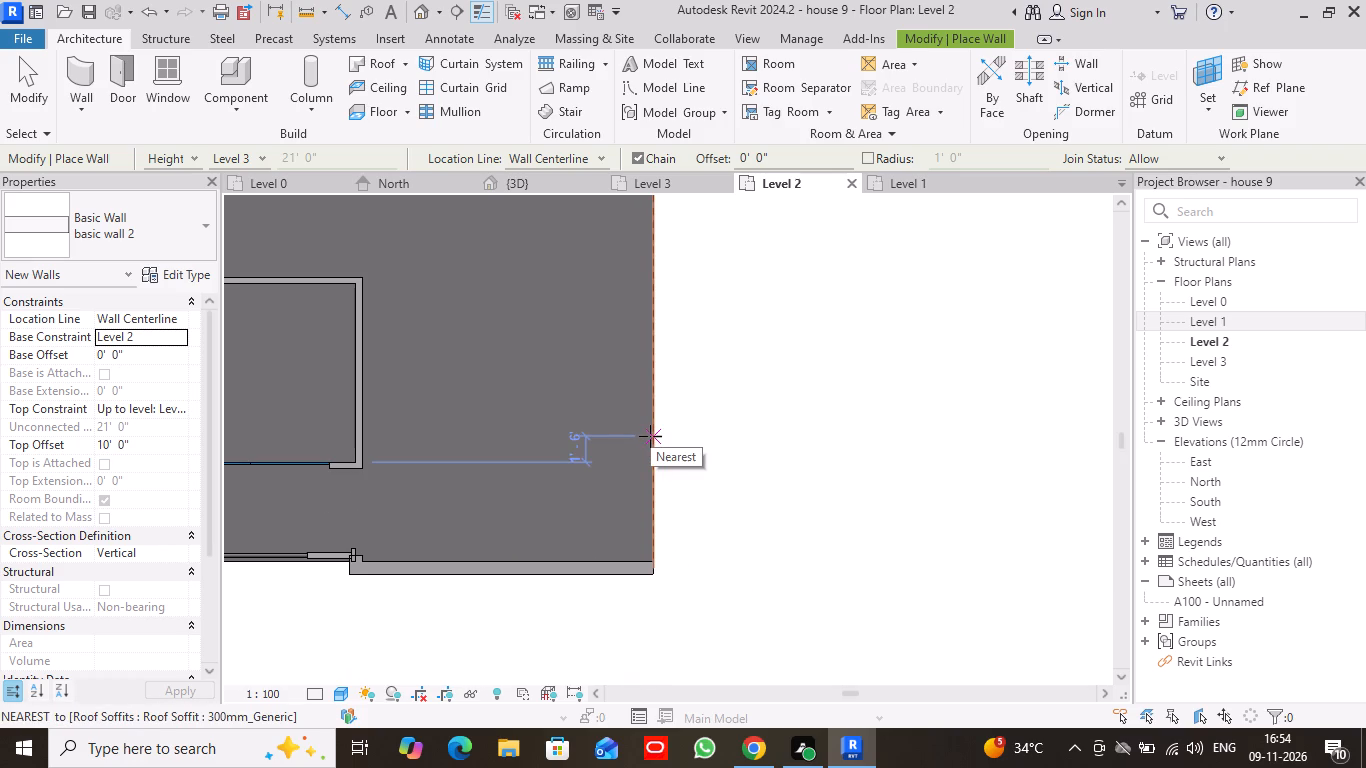
click(650, 436)
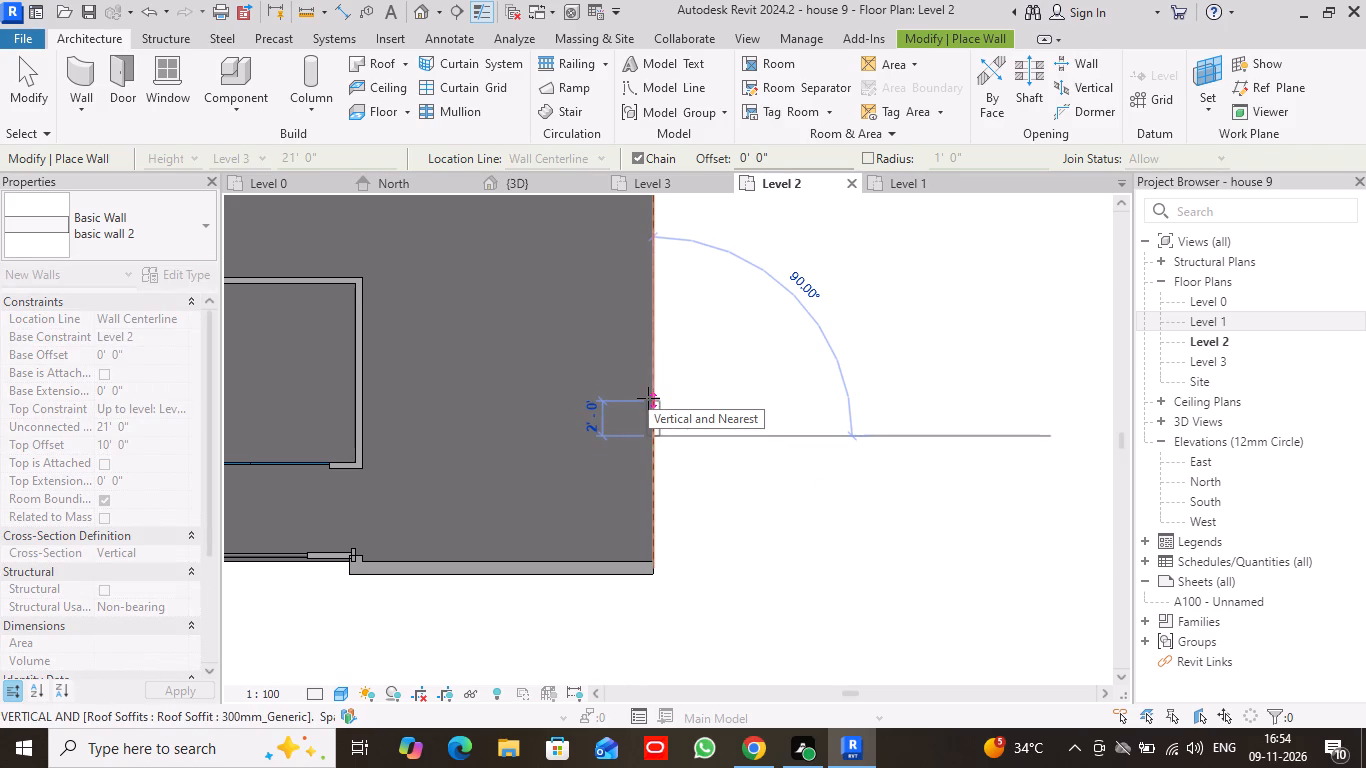
click(648, 398)
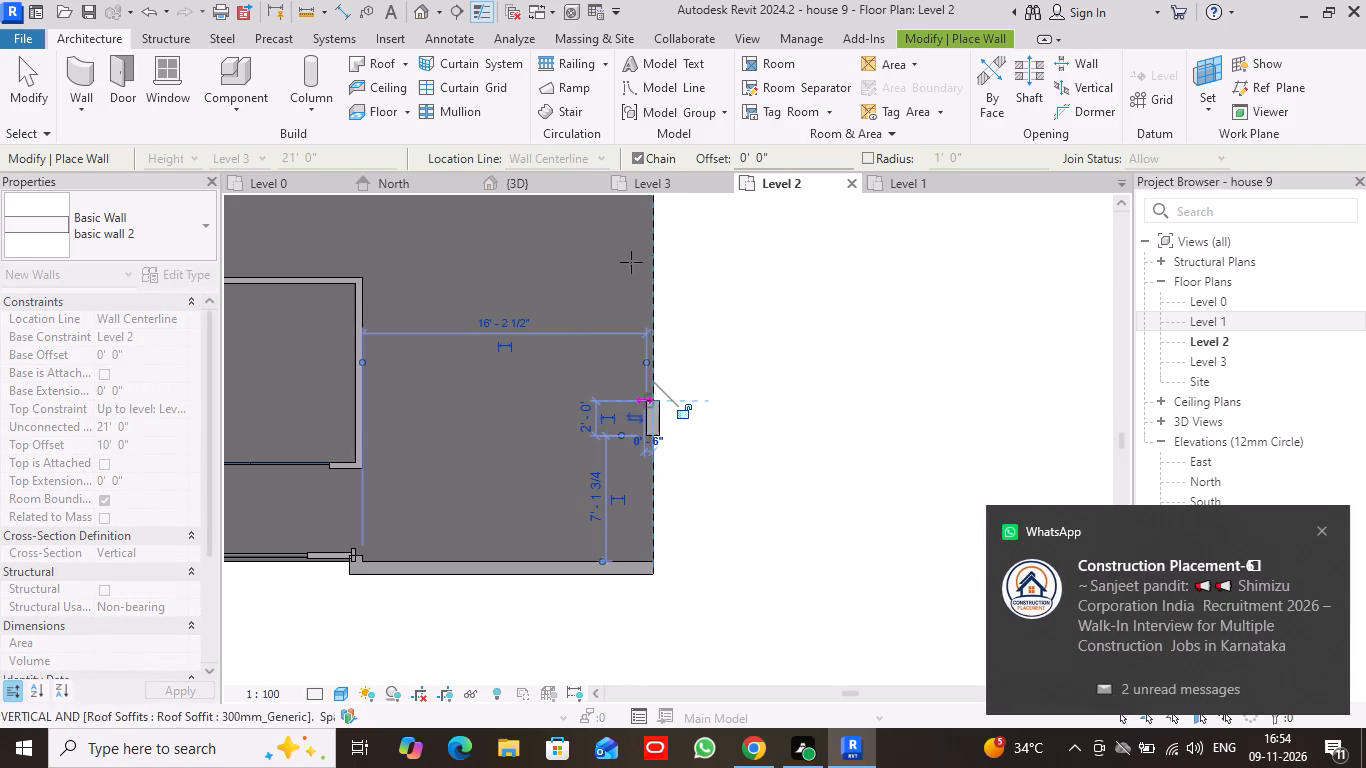
click(27, 74)
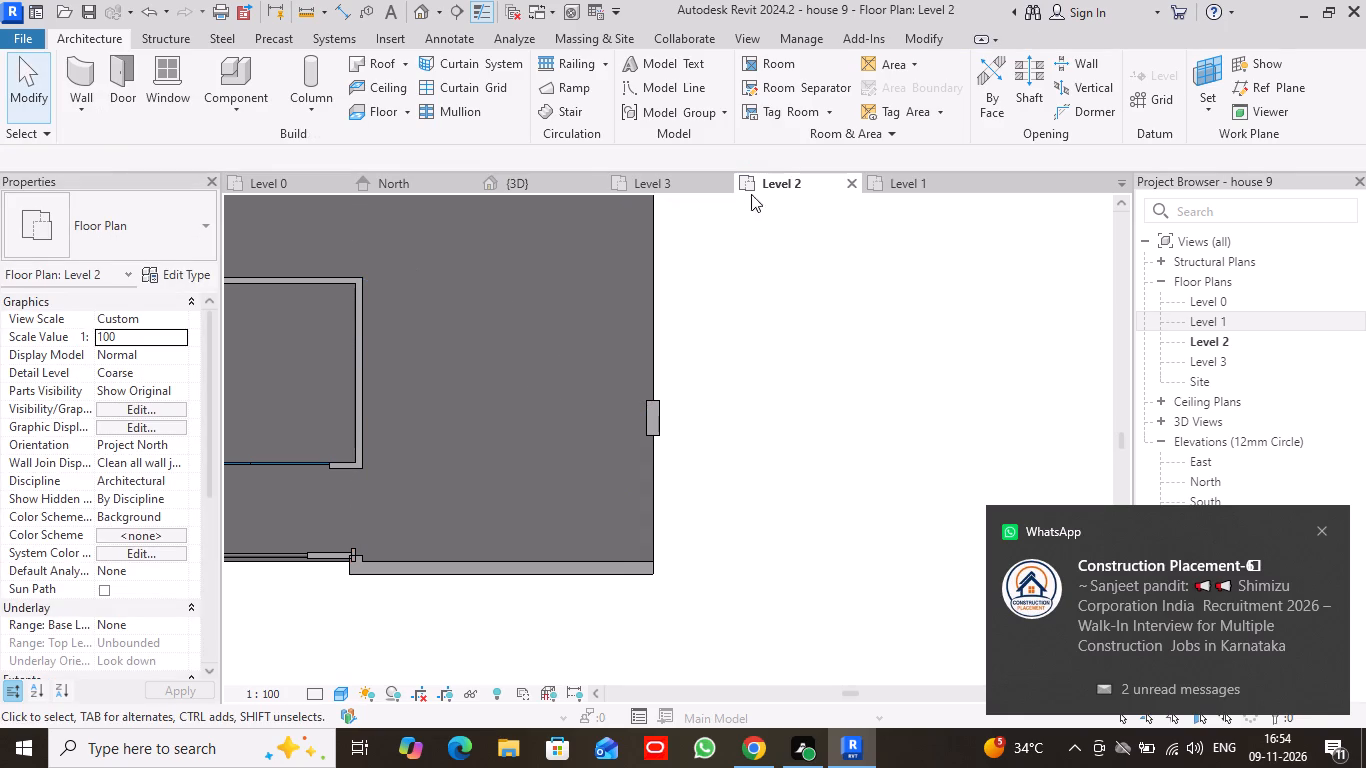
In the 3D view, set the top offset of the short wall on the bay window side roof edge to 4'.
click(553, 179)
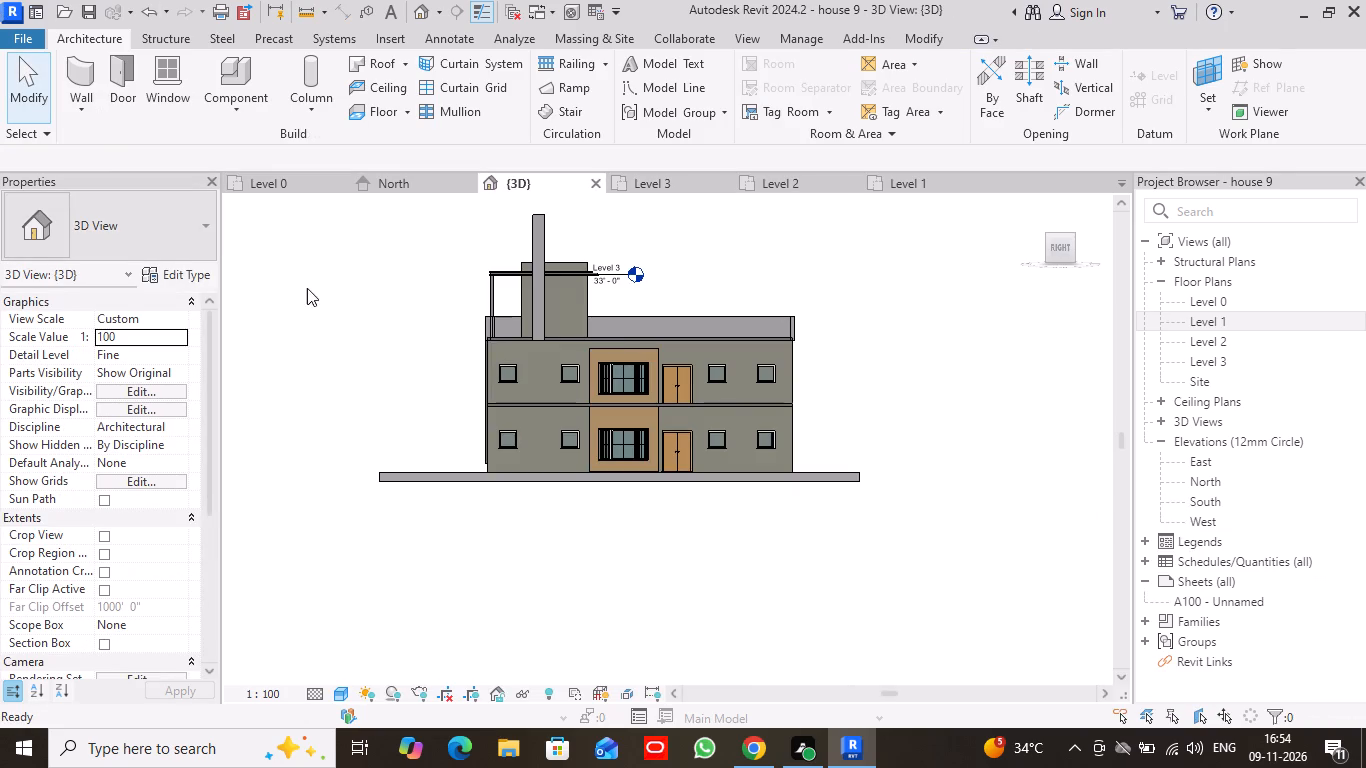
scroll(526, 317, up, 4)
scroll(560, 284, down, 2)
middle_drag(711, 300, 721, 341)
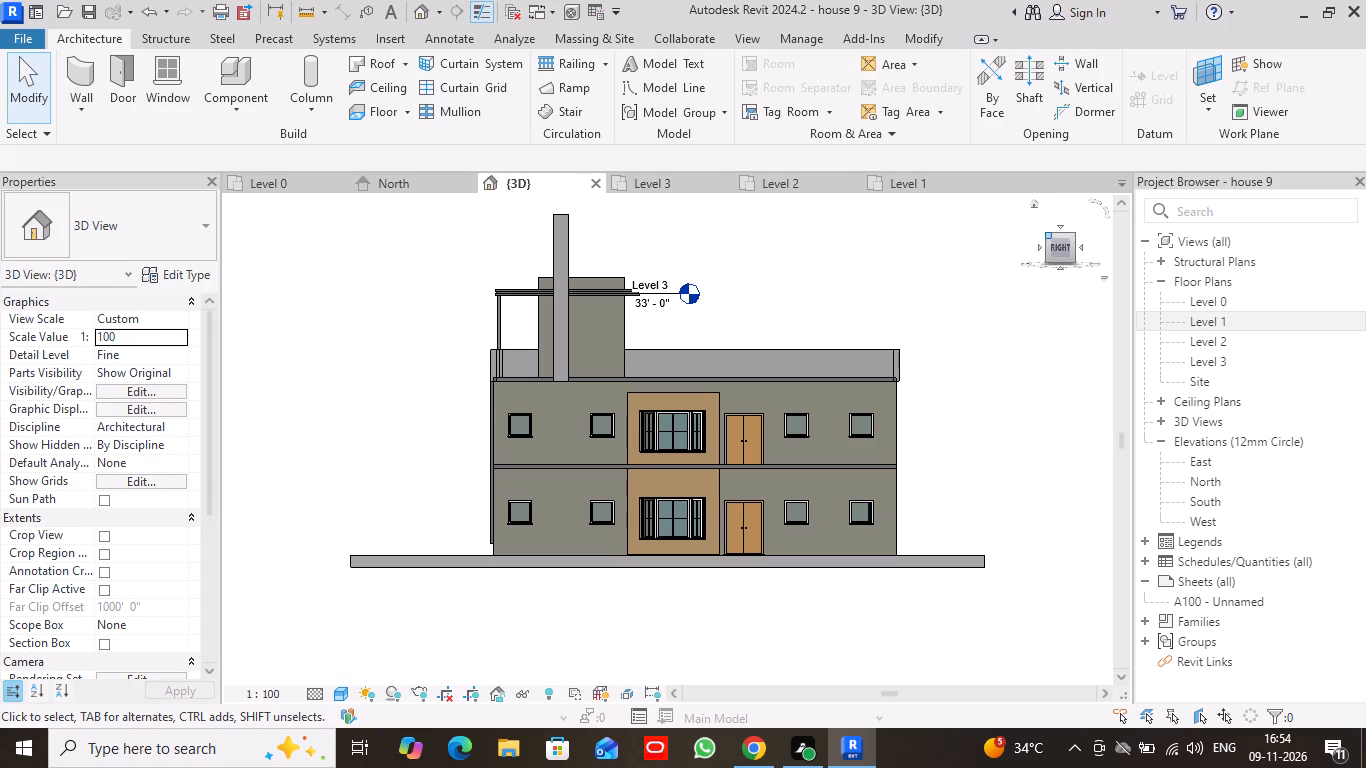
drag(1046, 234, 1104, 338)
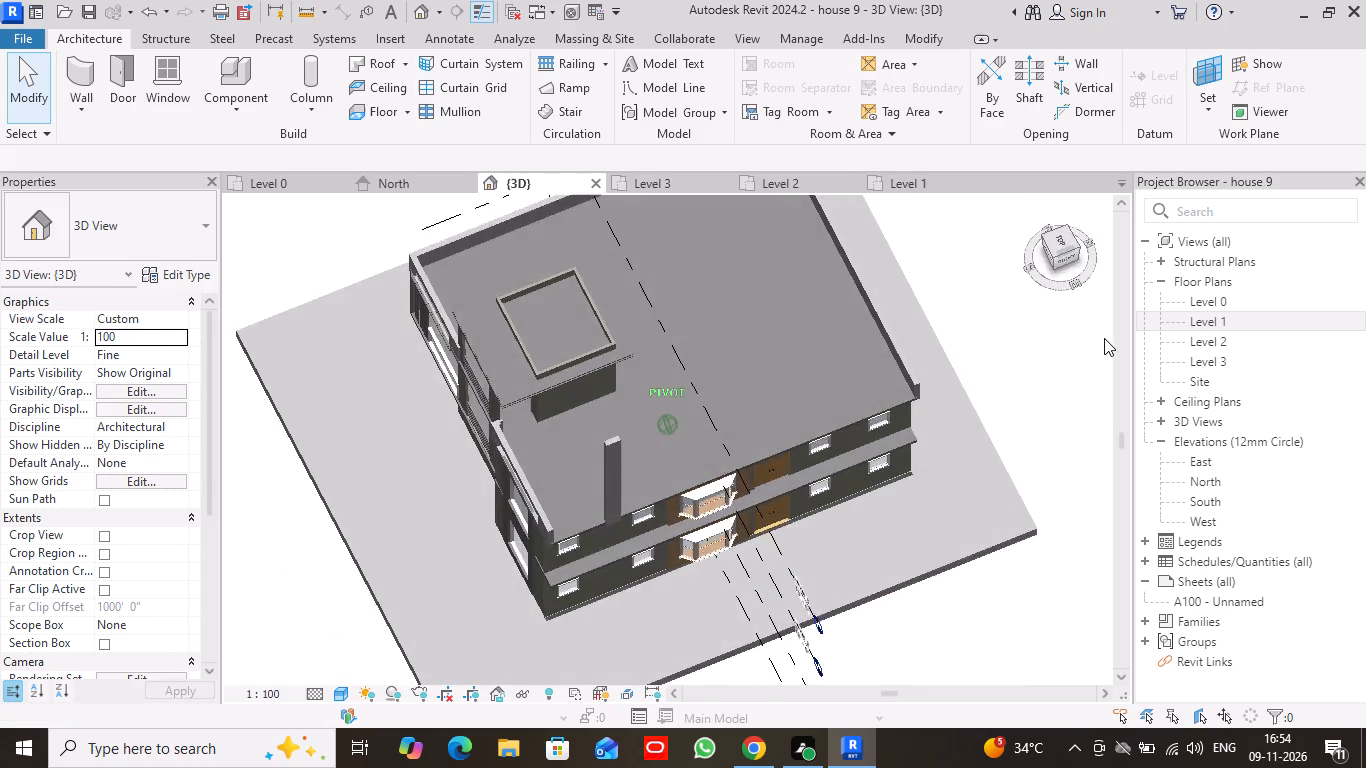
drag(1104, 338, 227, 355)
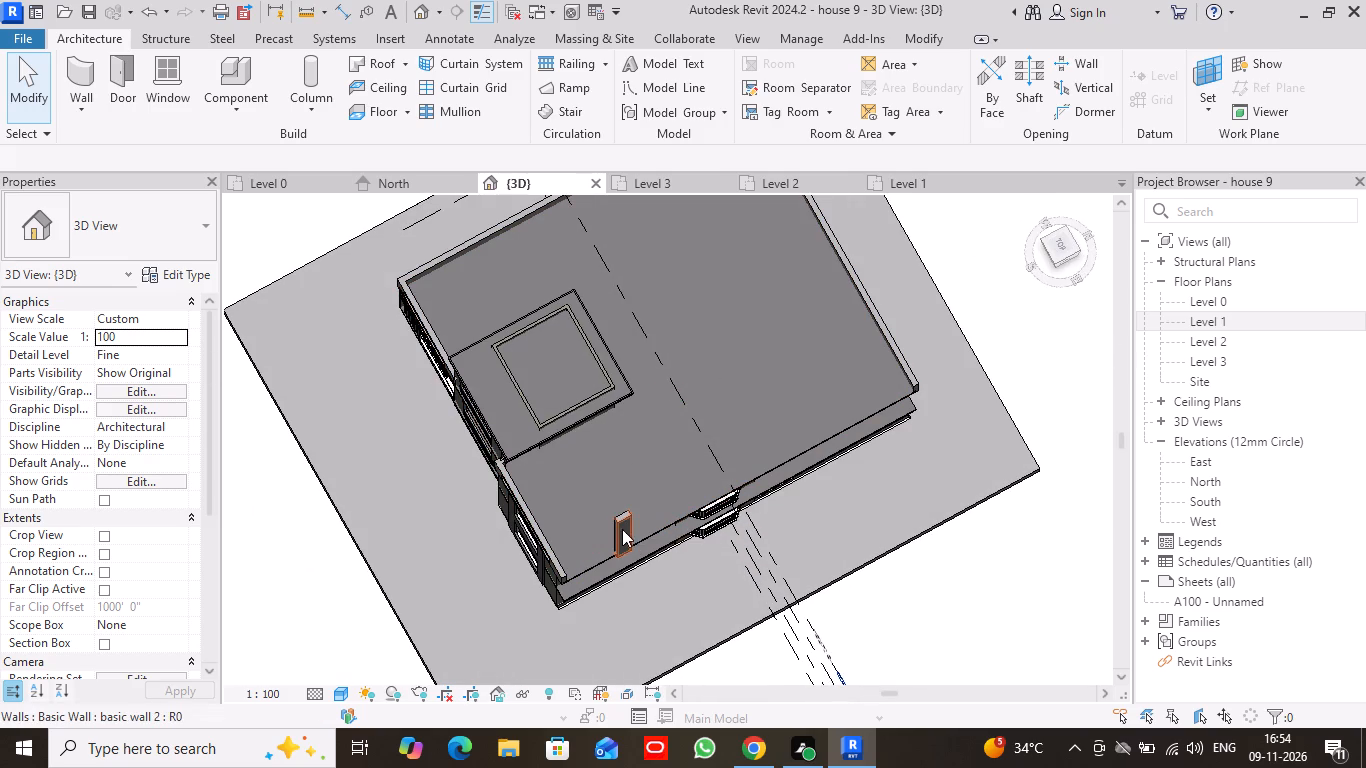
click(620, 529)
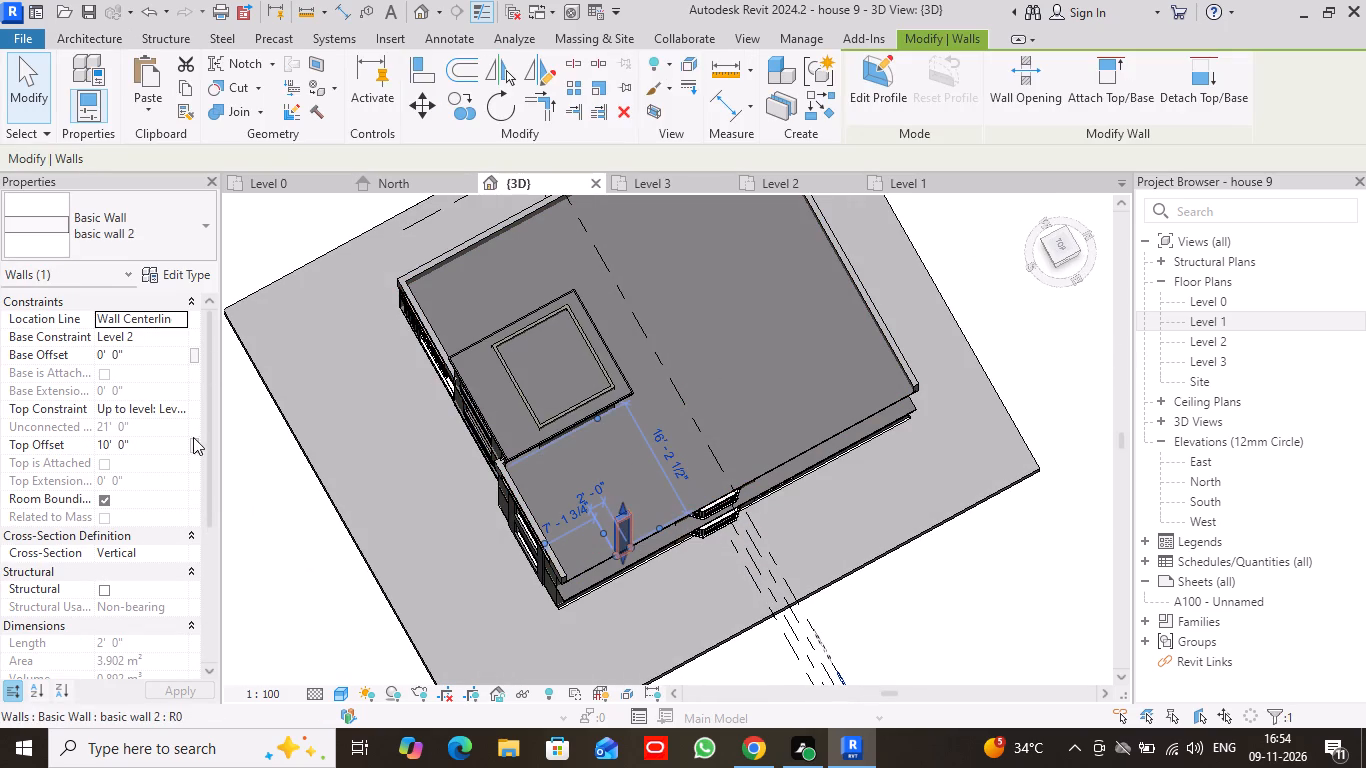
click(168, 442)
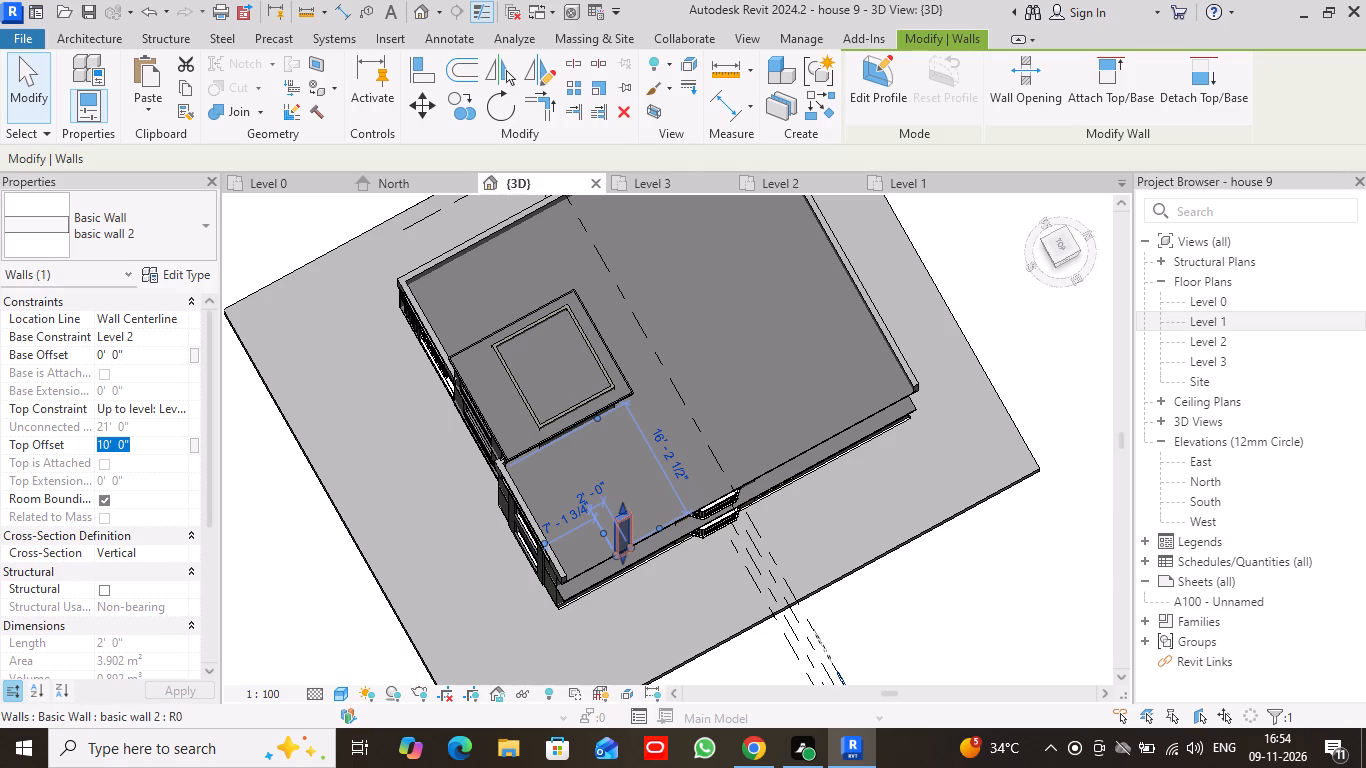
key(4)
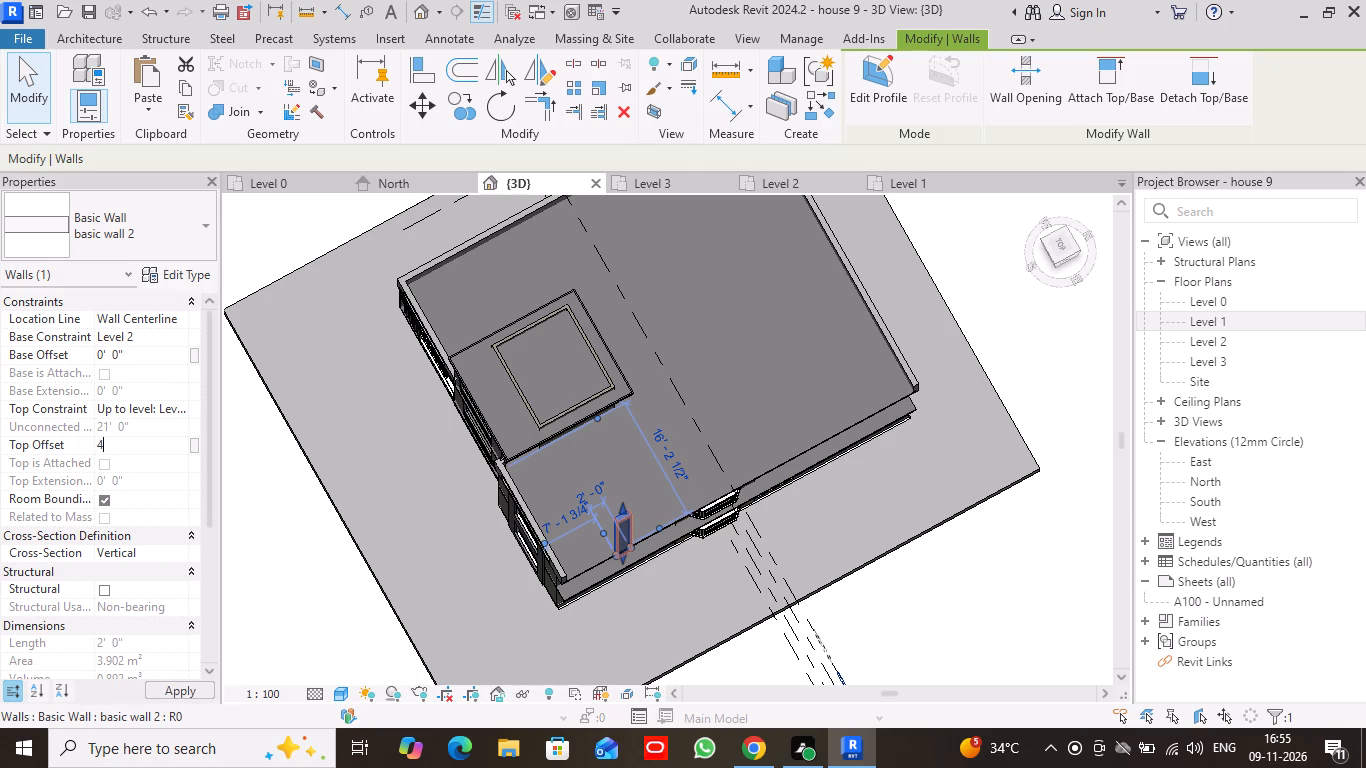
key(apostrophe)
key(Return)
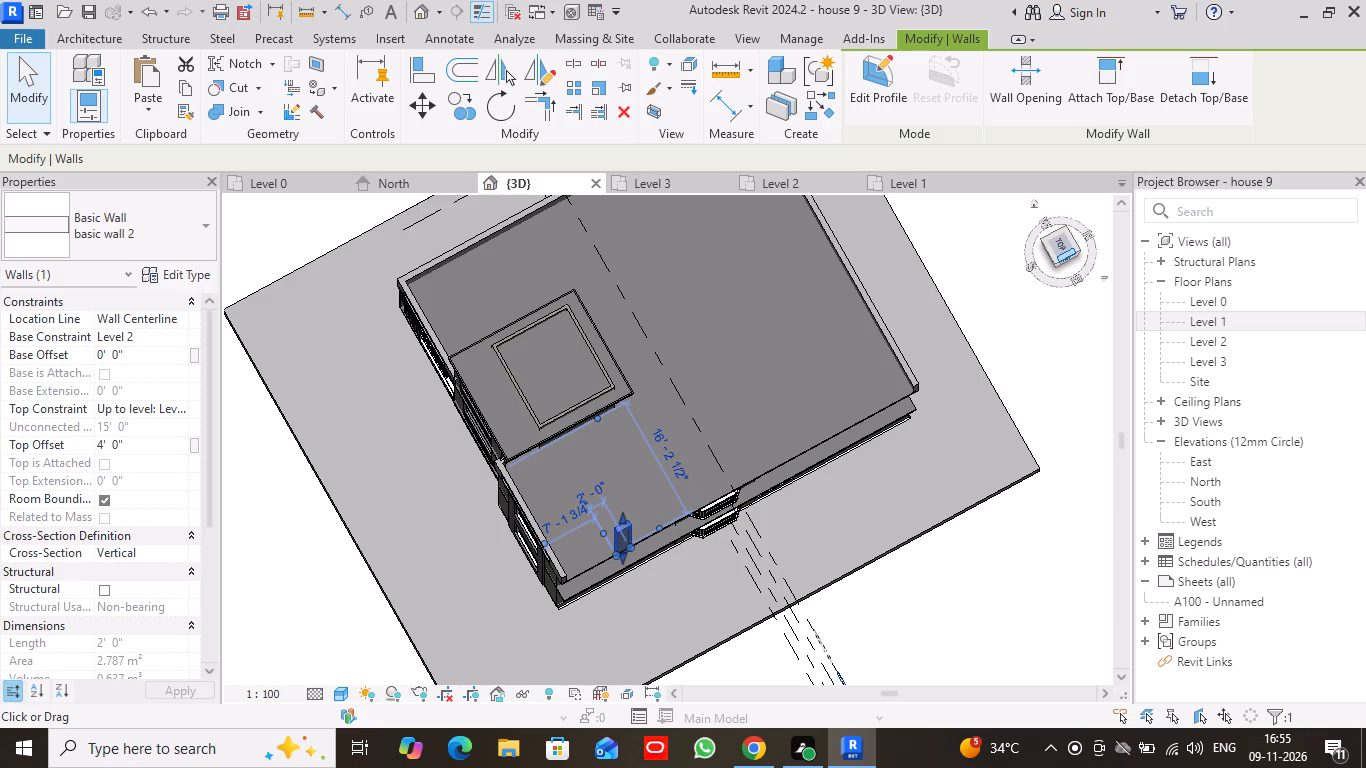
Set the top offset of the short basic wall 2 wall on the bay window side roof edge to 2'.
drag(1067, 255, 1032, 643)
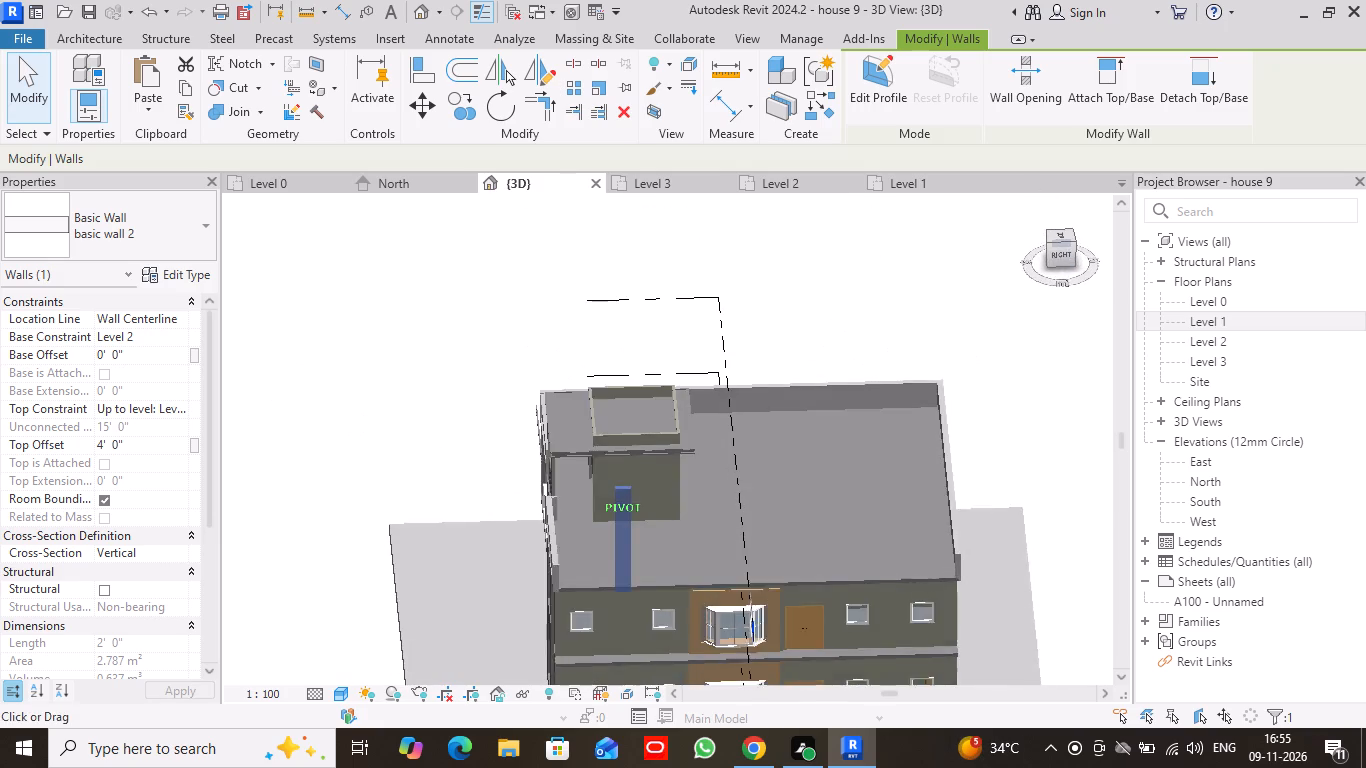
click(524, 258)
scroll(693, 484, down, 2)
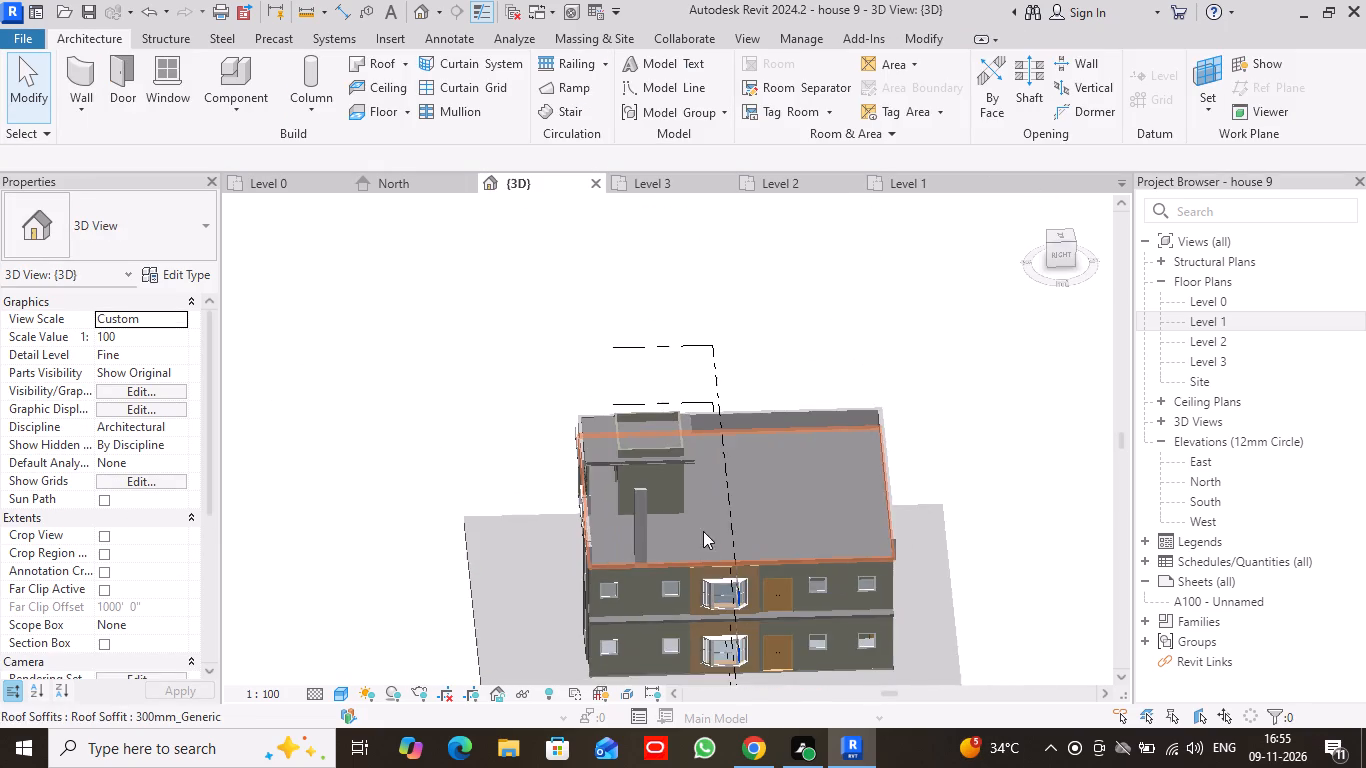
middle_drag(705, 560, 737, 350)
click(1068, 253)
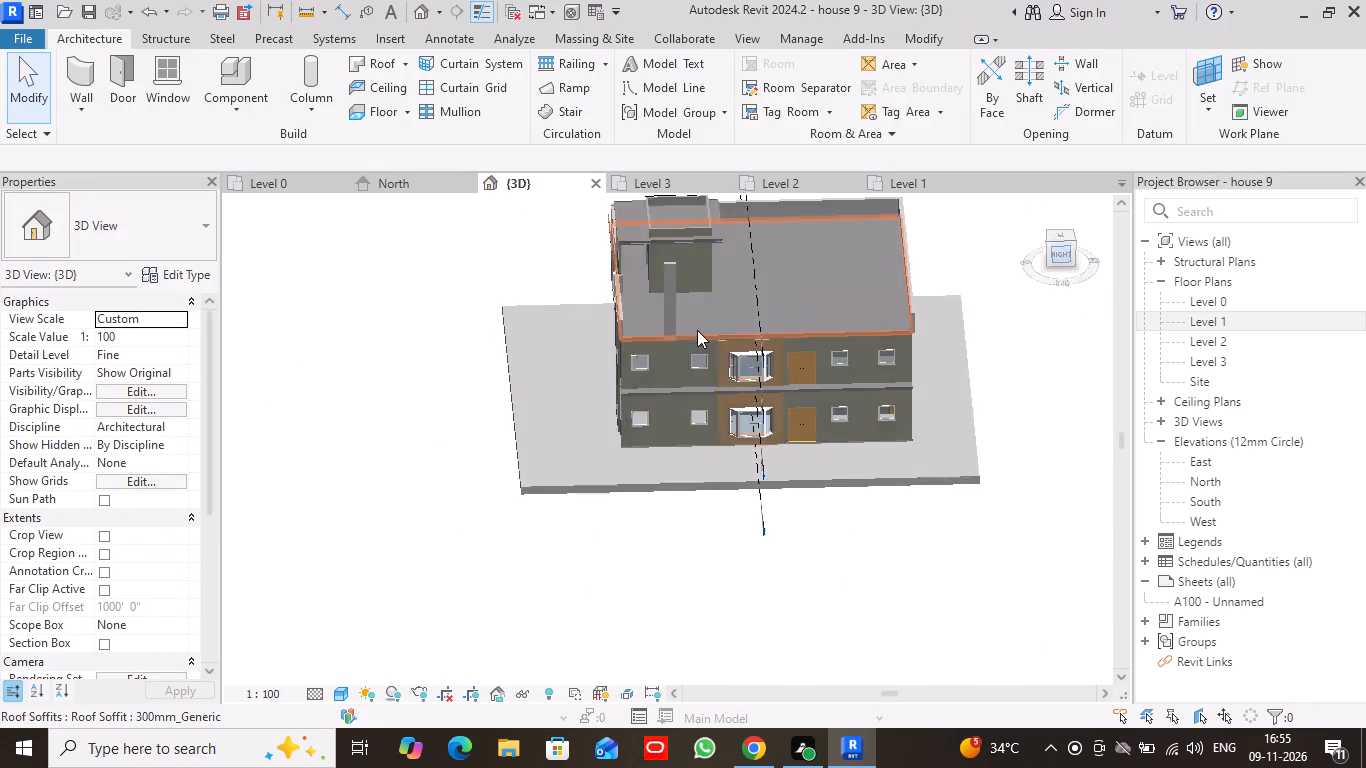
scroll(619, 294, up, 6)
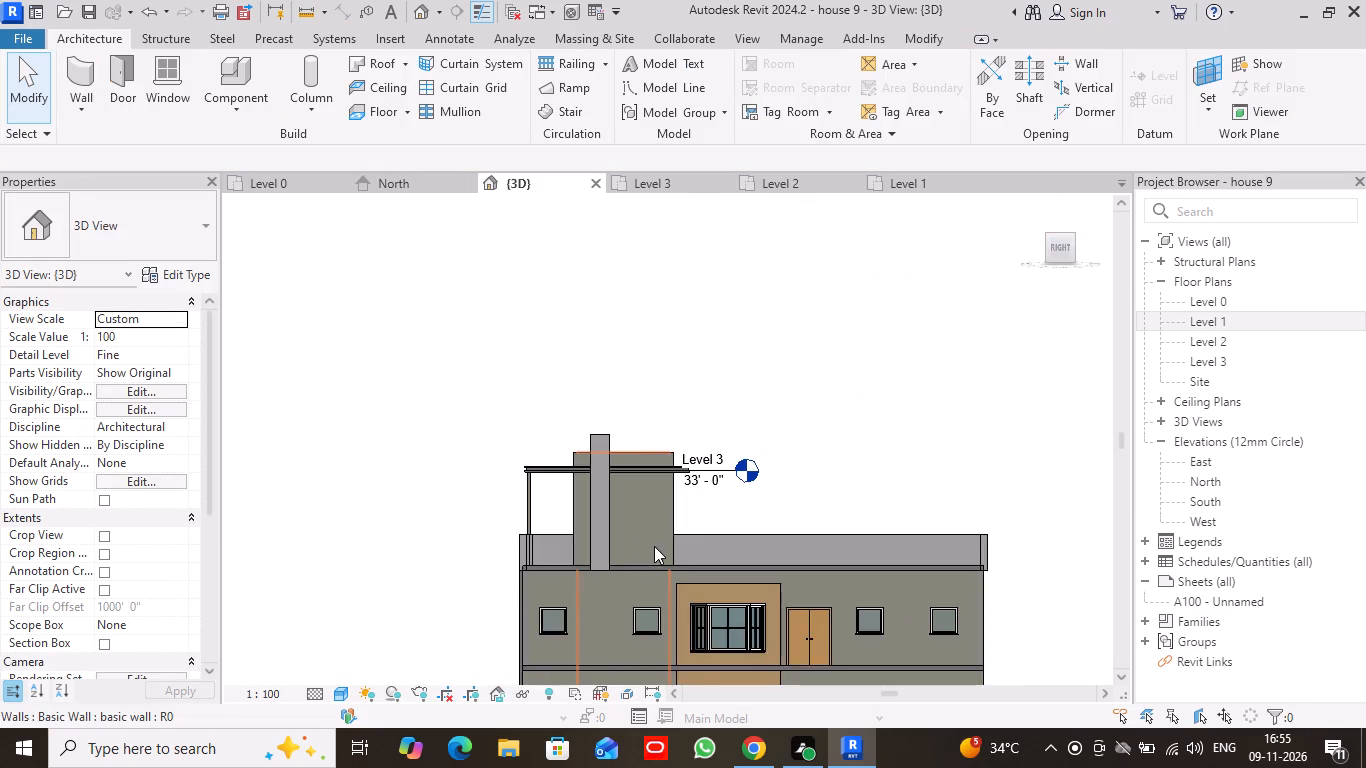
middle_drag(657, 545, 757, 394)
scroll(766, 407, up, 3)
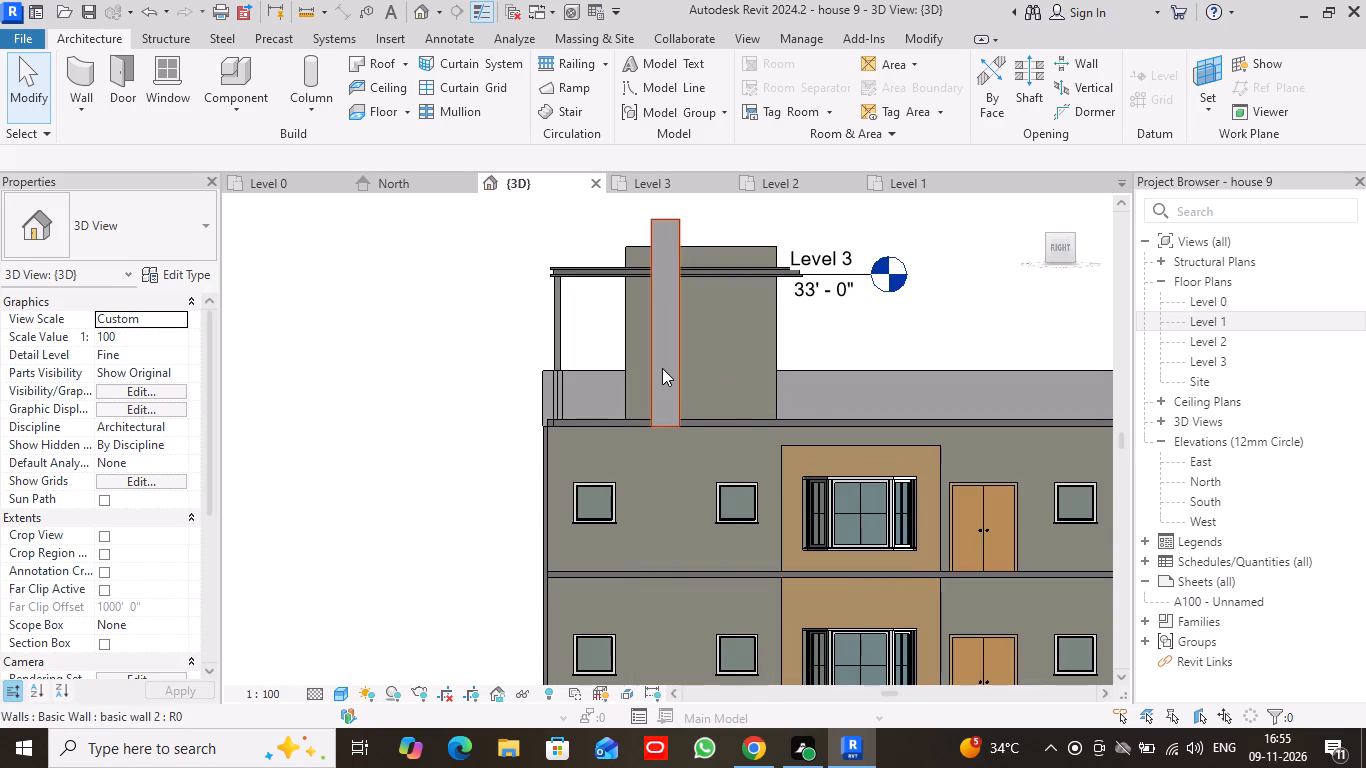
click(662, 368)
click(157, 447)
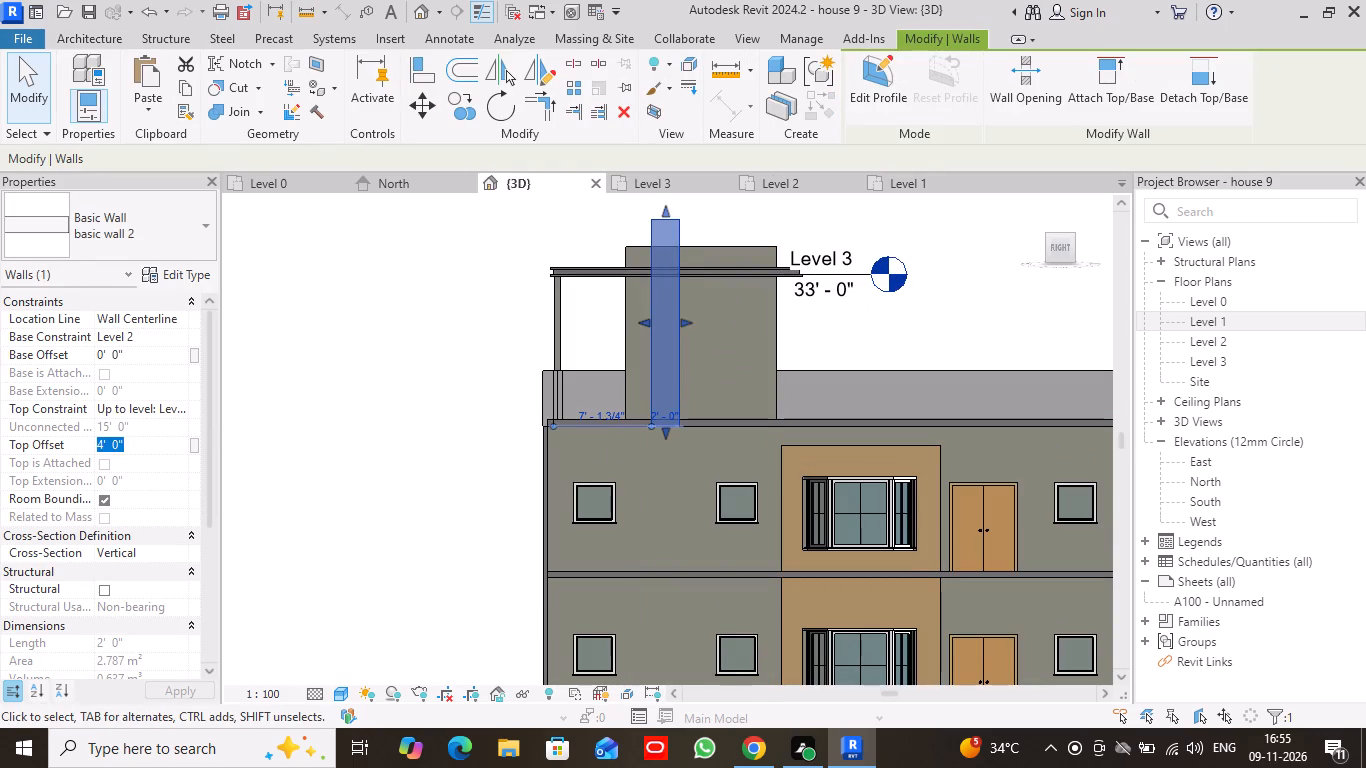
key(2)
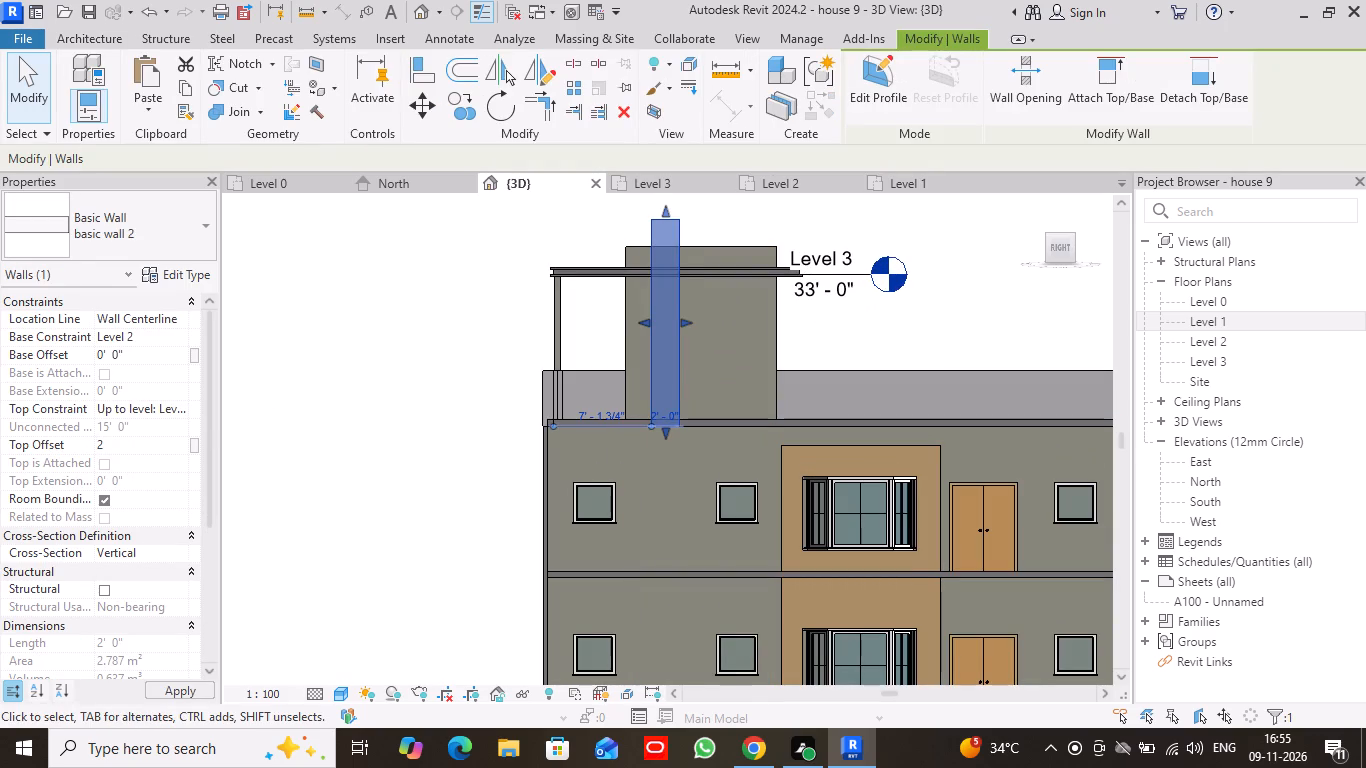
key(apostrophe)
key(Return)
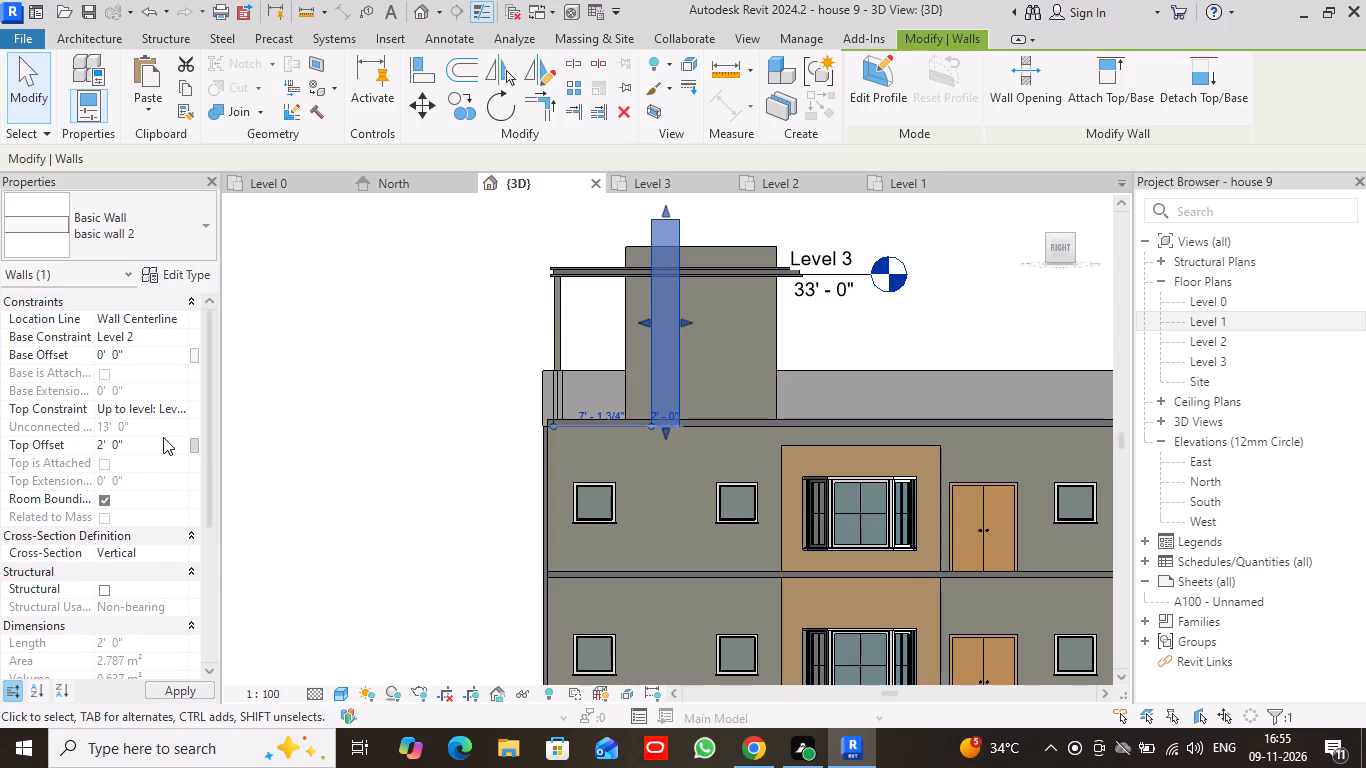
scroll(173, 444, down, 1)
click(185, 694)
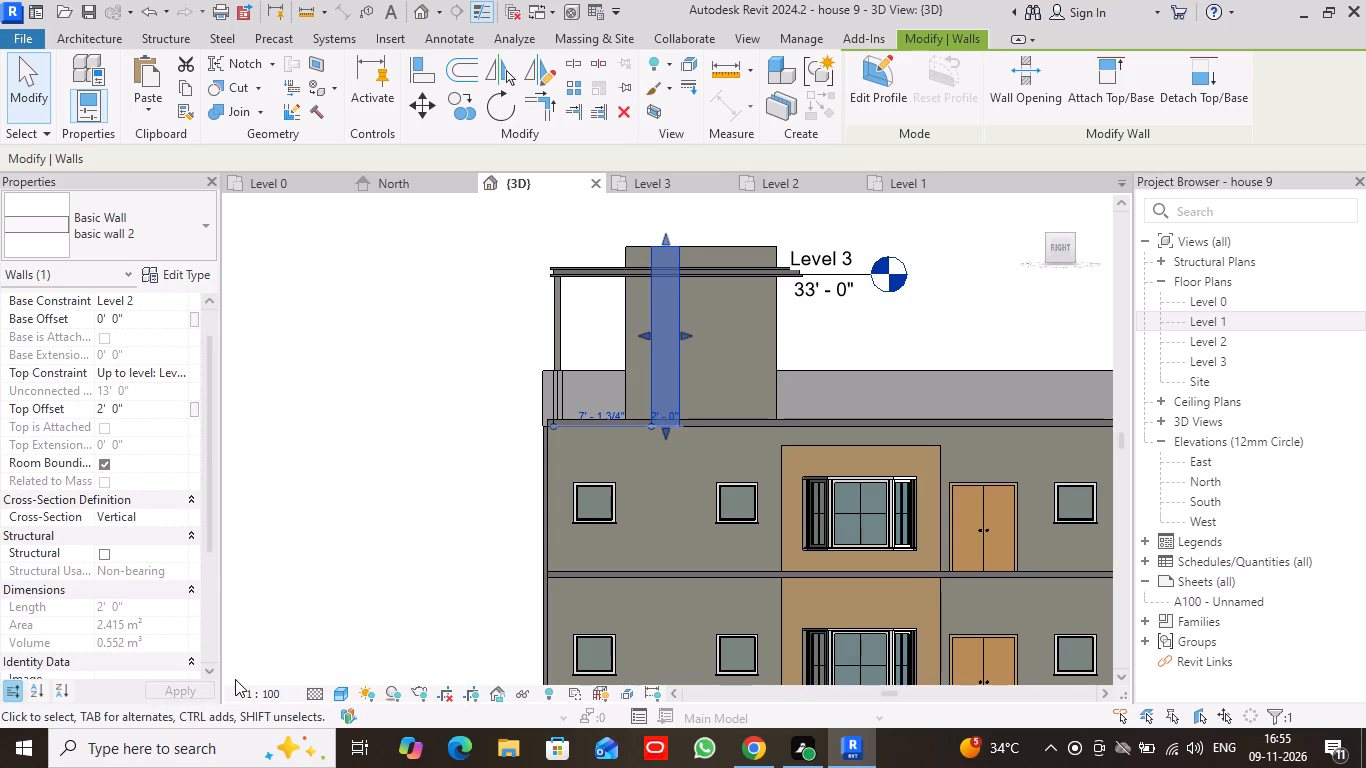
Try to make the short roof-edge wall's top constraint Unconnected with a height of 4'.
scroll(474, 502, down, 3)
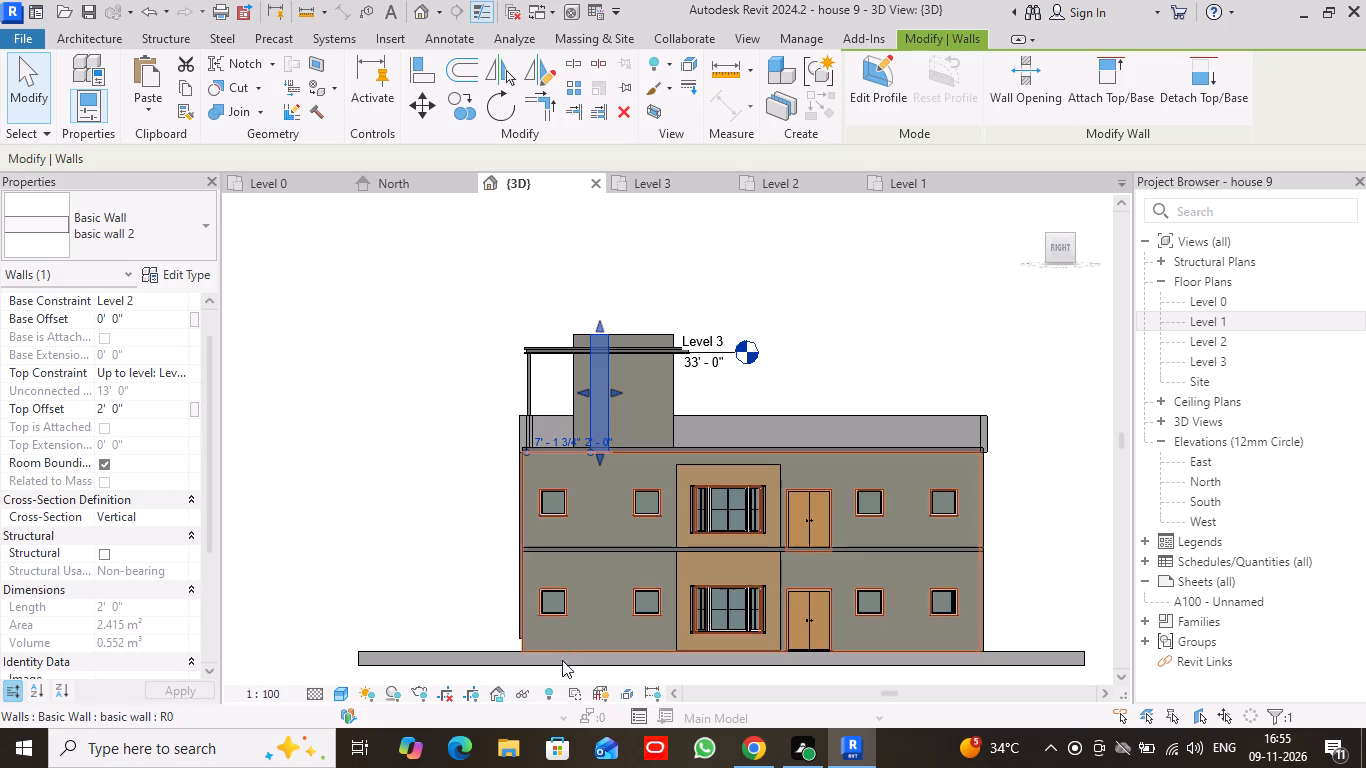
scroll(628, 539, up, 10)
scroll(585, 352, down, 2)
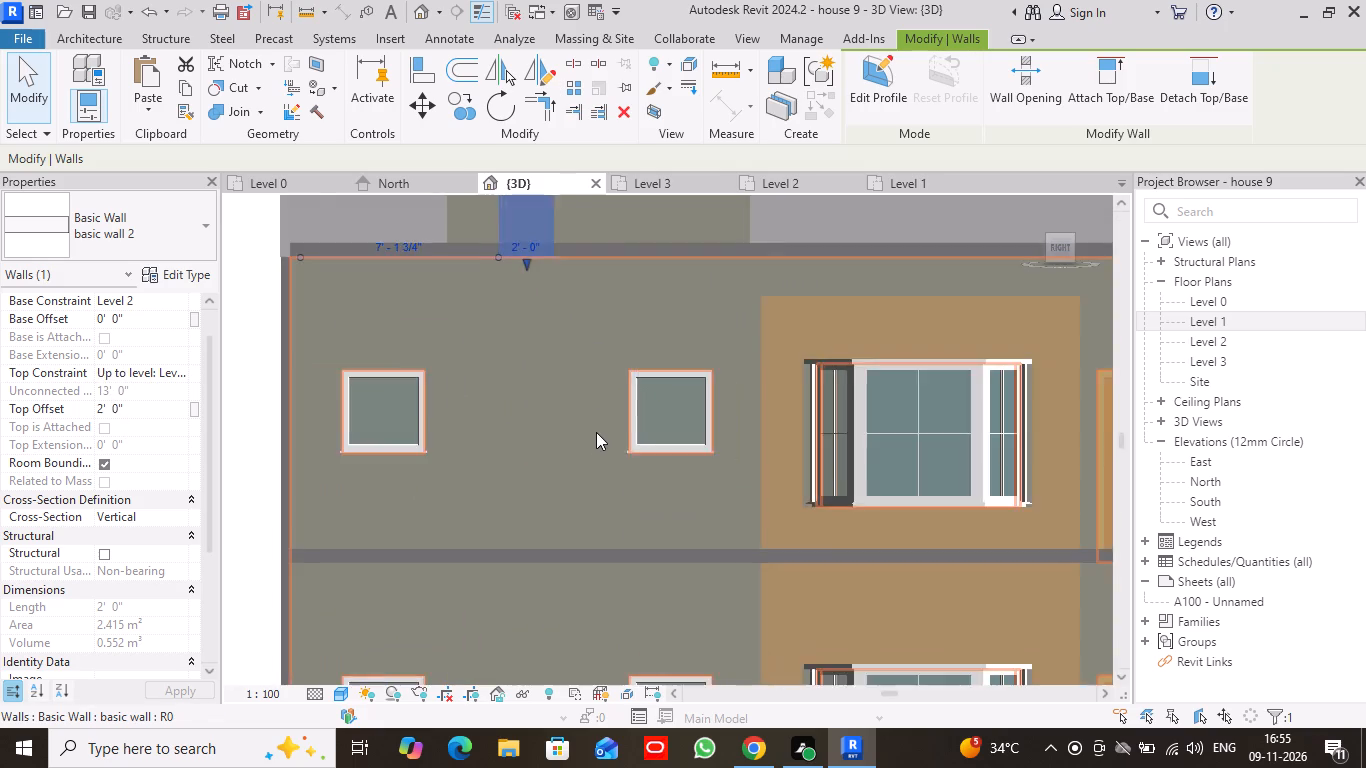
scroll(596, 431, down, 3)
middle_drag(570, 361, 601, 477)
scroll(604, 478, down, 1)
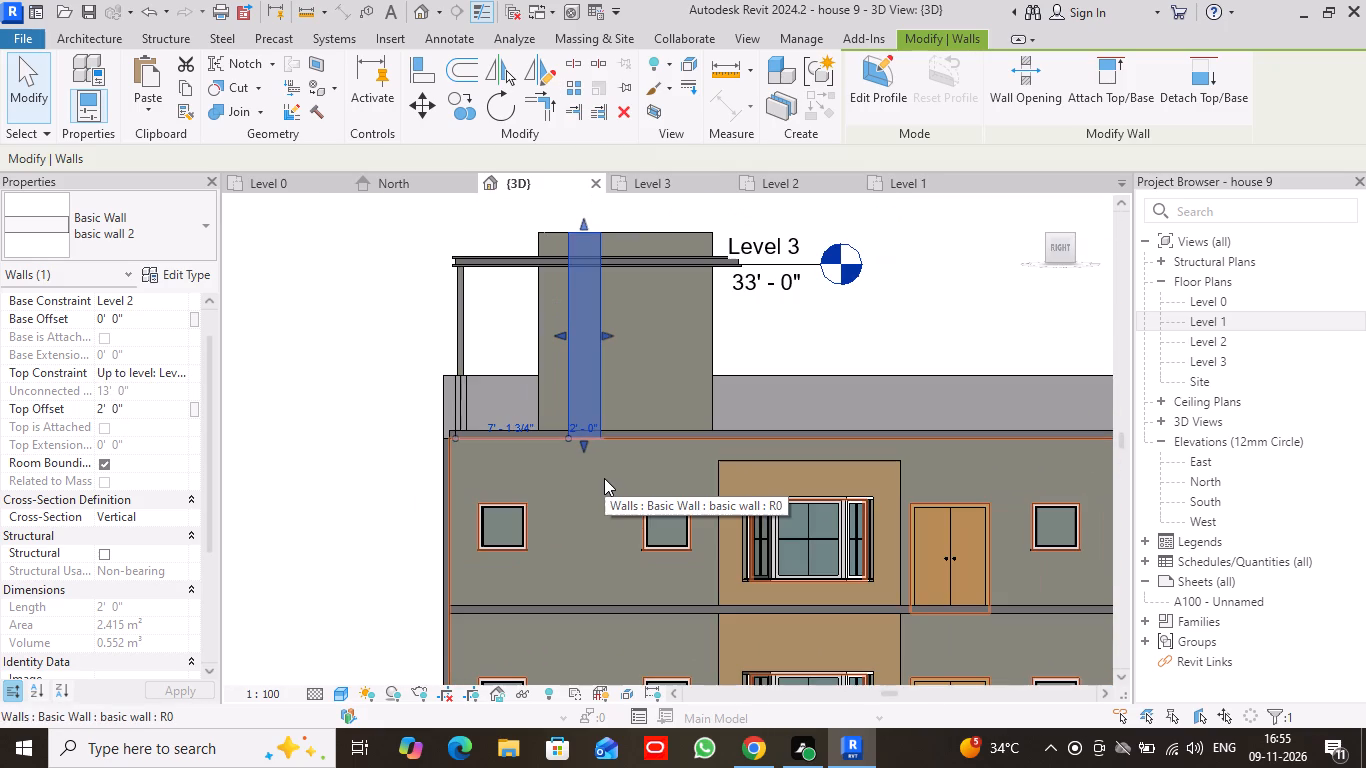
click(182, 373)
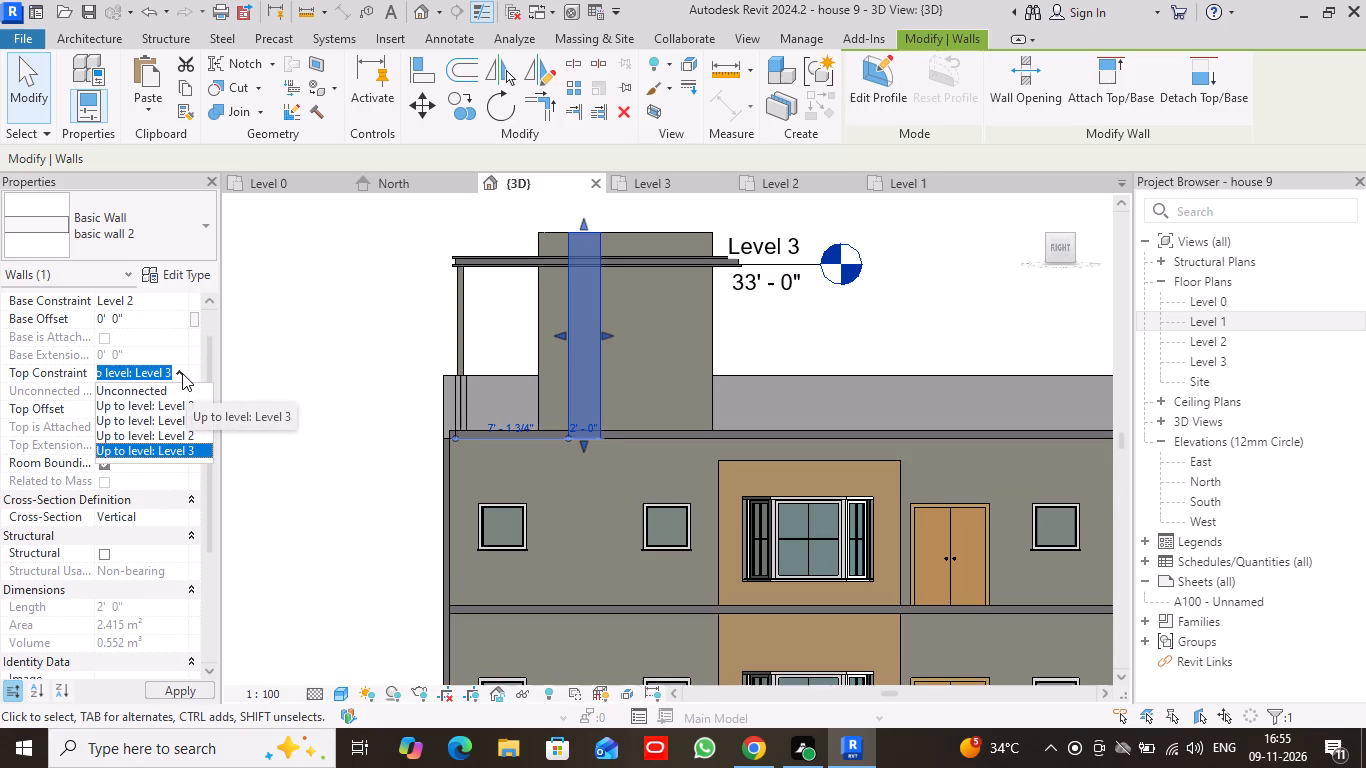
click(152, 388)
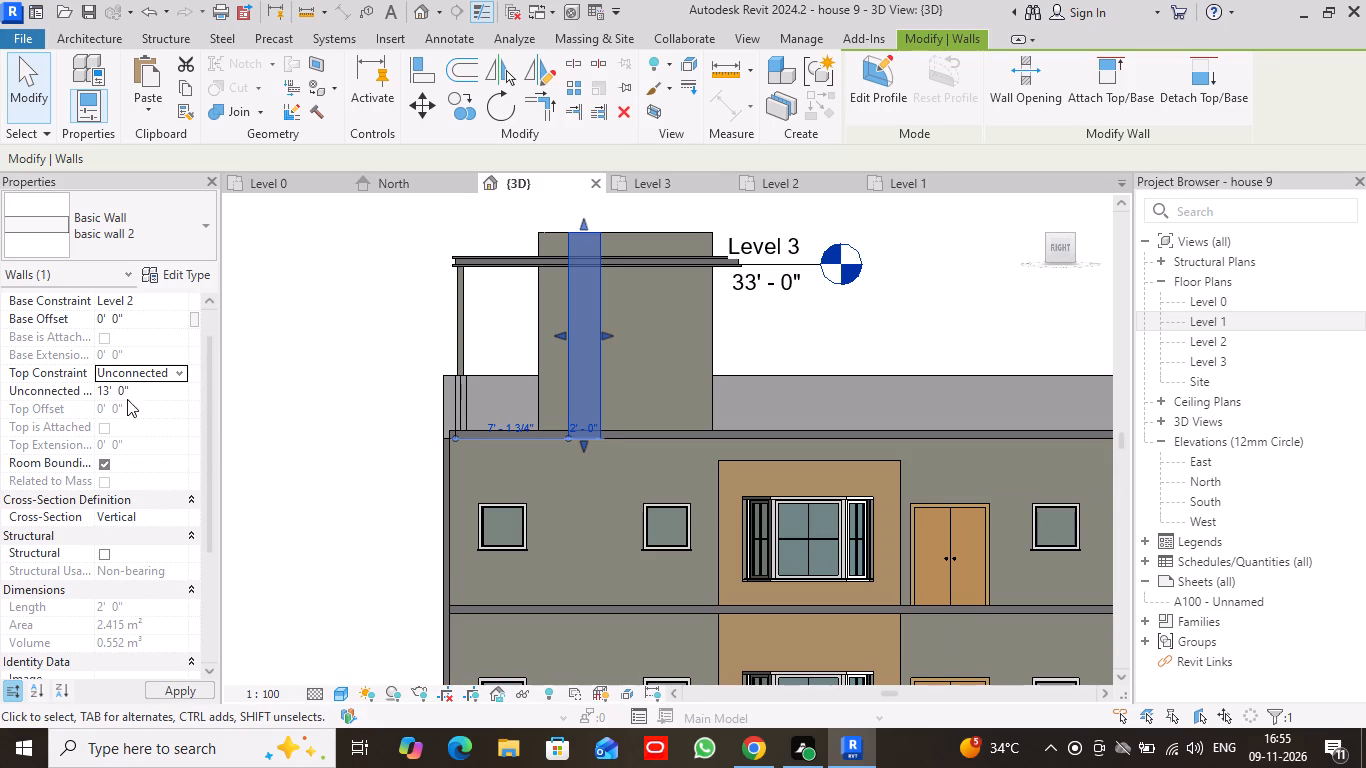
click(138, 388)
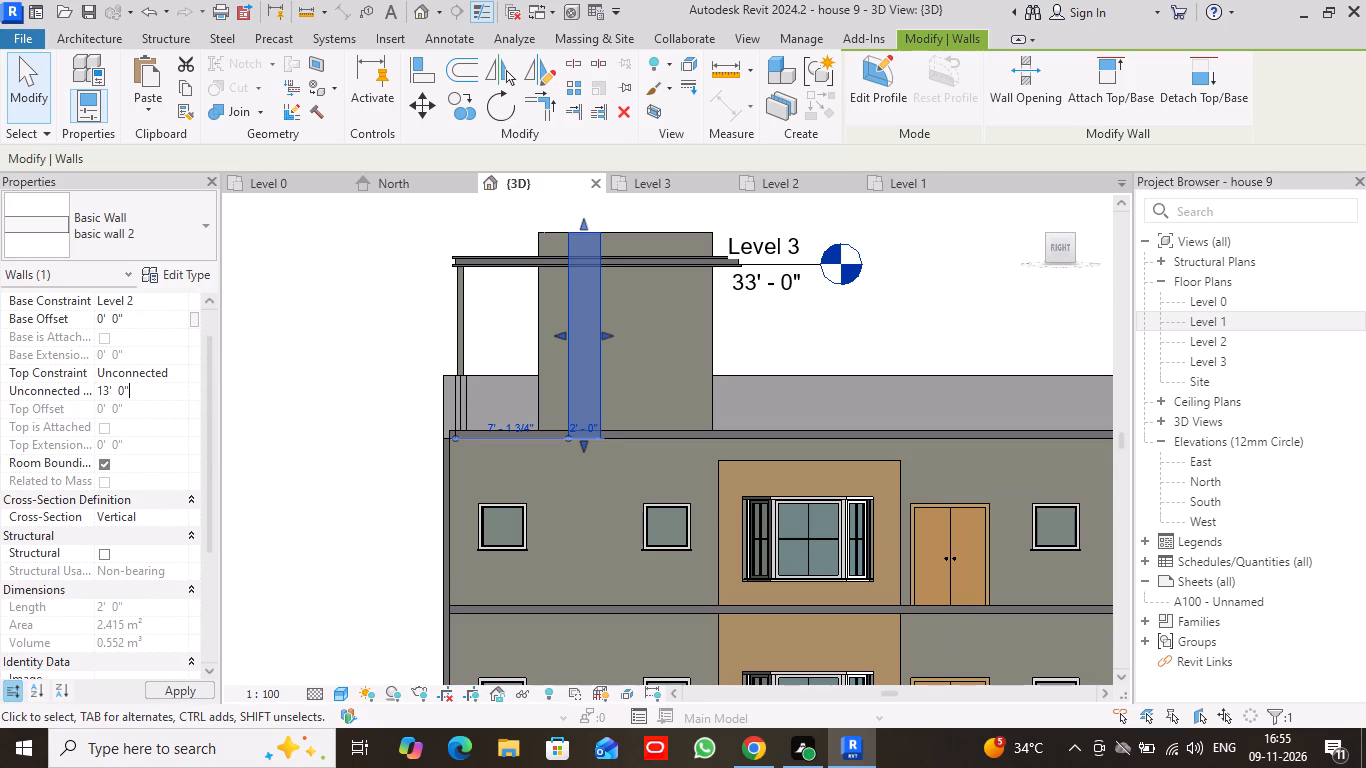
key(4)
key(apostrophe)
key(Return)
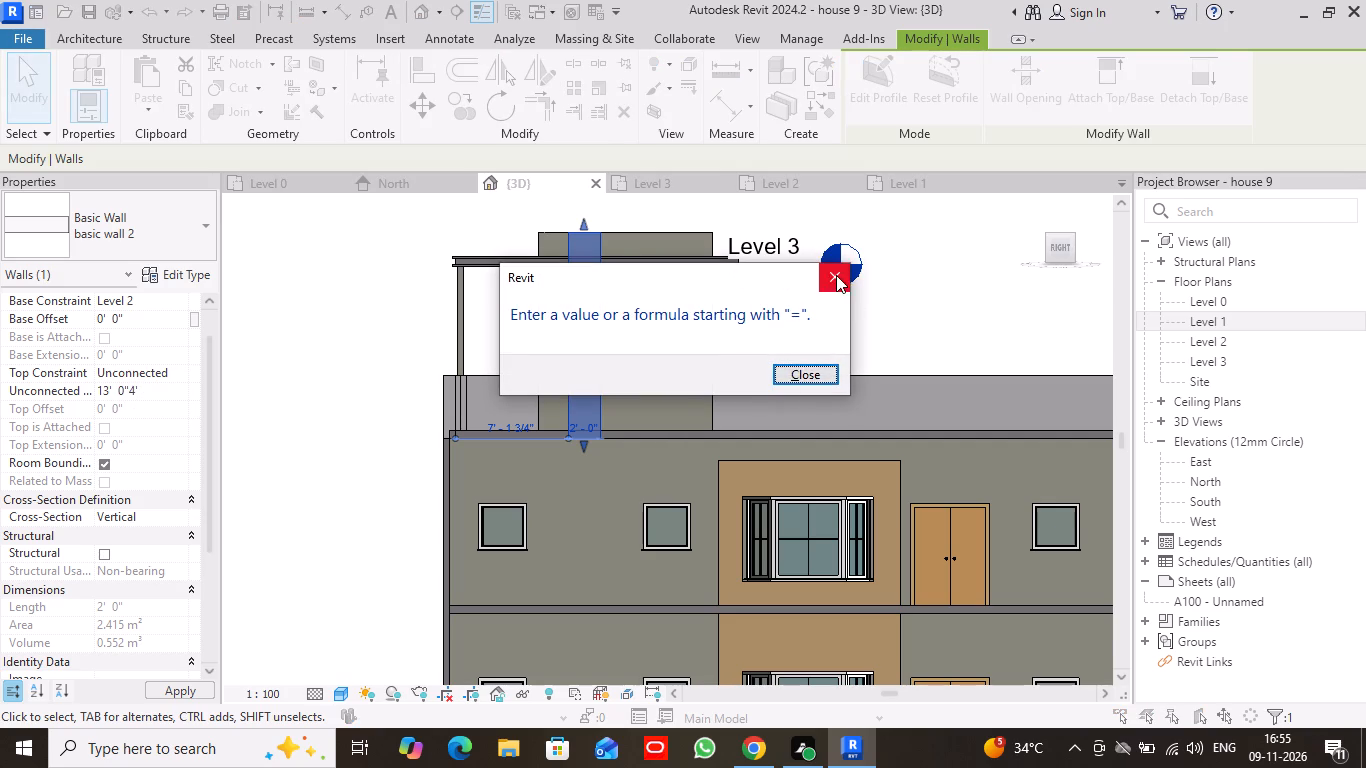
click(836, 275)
Set the short roof-edge wall's top constraint to Unconnected and its unconnected height to 4'.
click(130, 413)
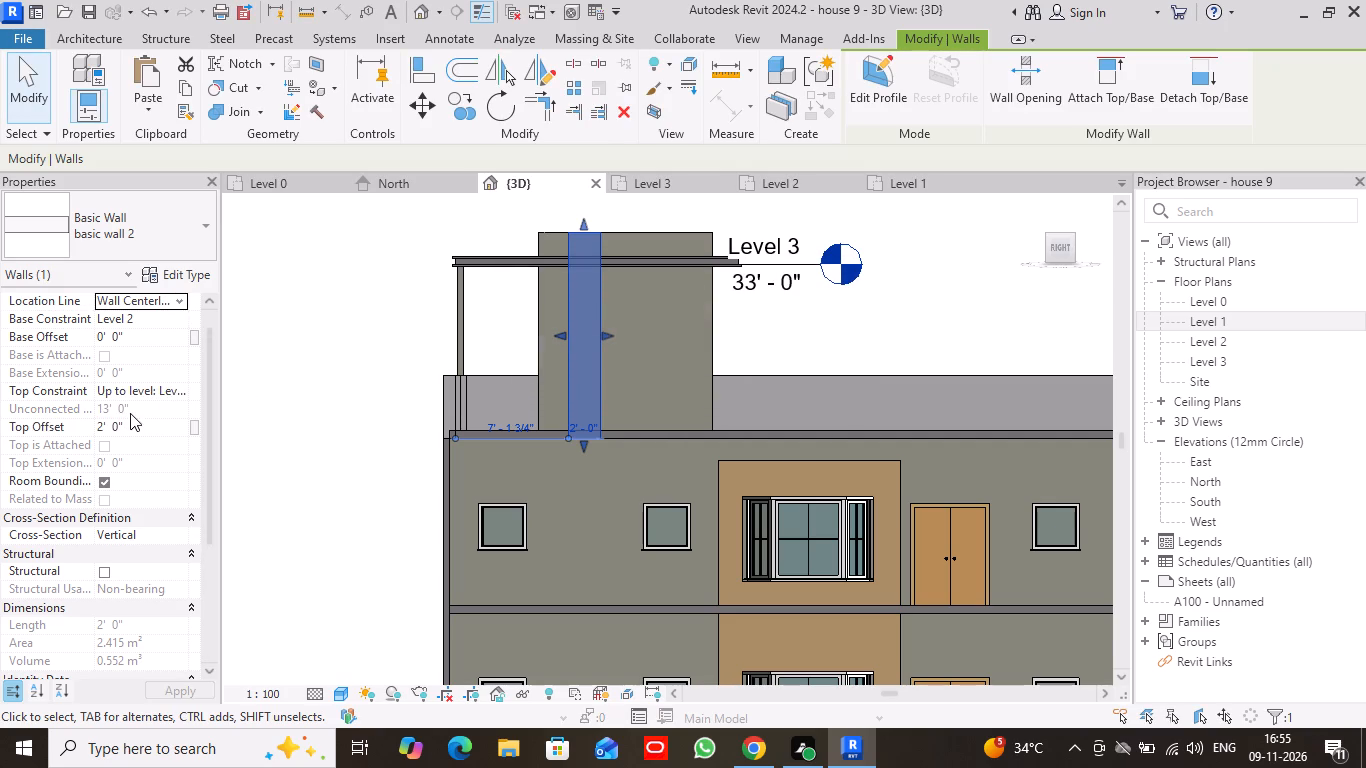
click(180, 390)
click(150, 407)
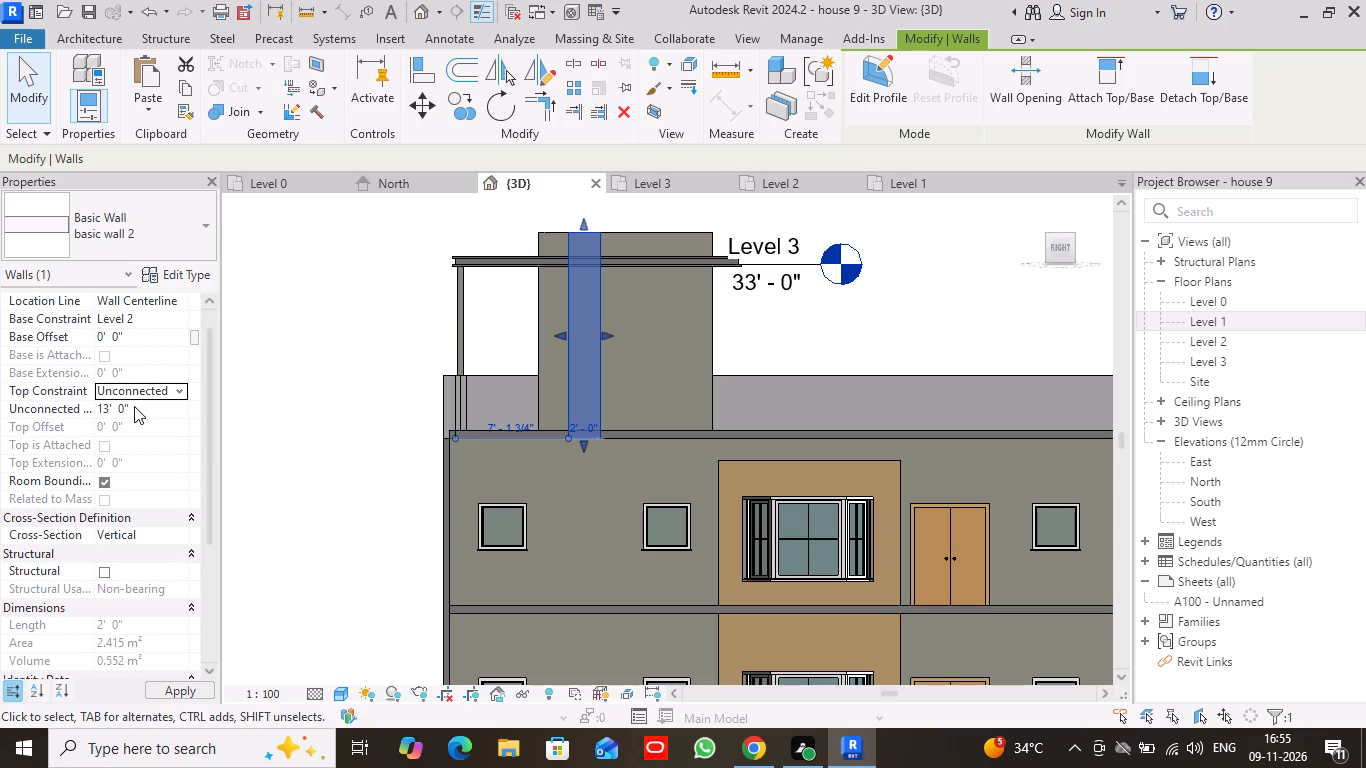
click(134, 406)
drag(129, 362, 42, 361)
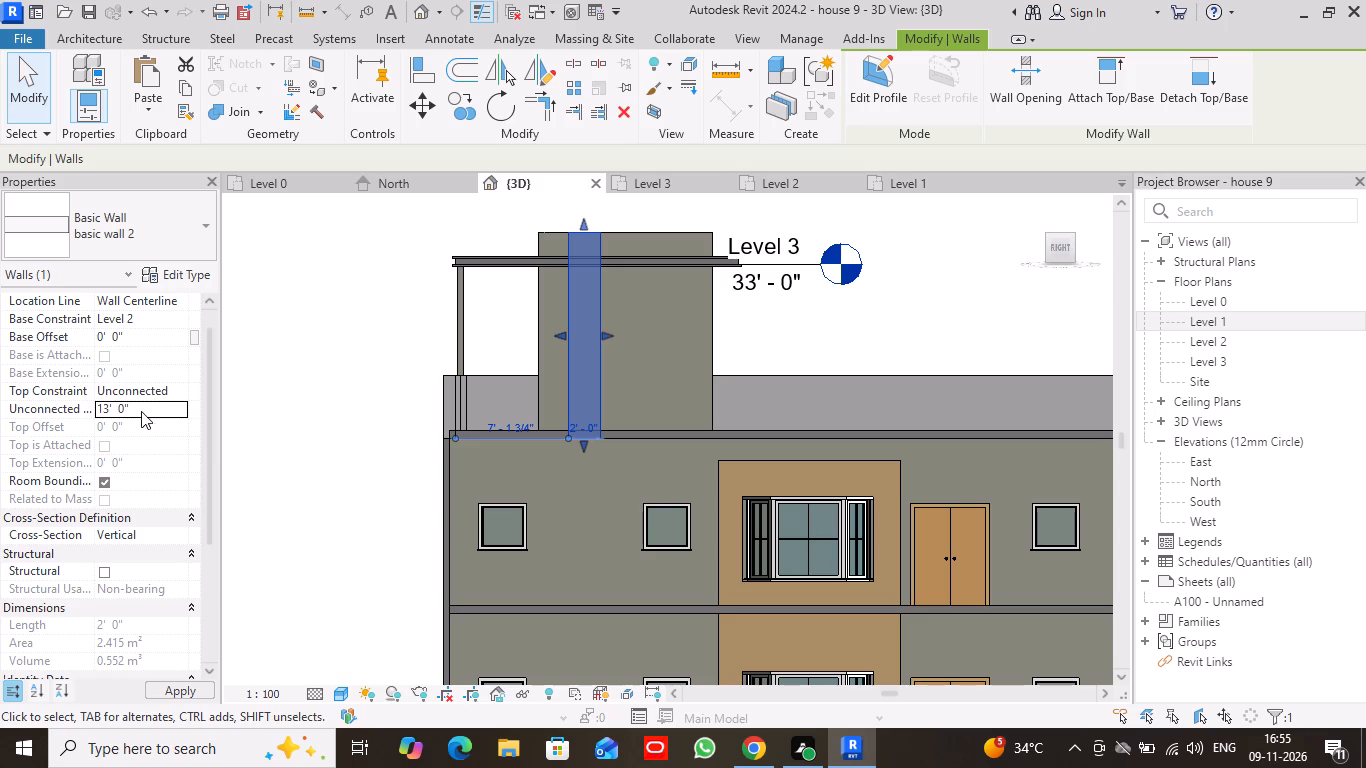
click(141, 406)
drag(141, 406, 82, 404)
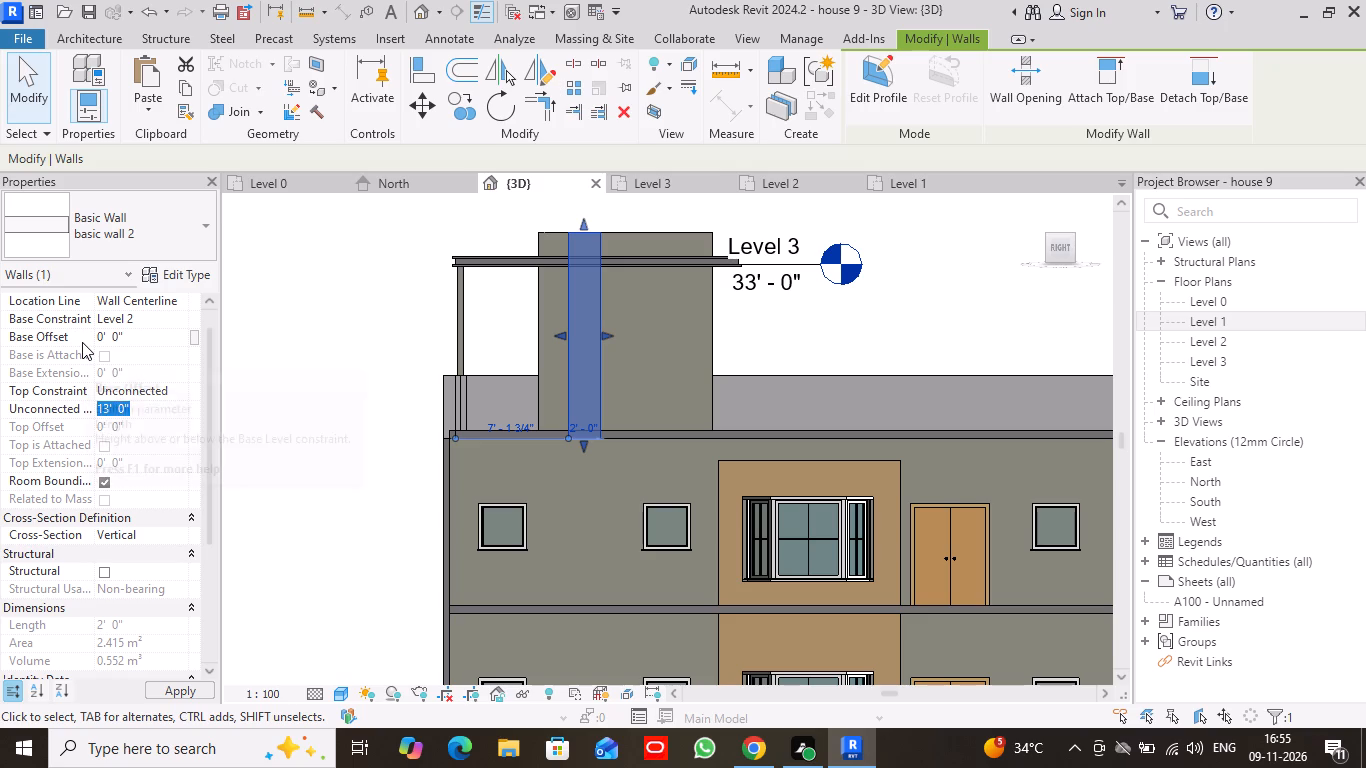
key(4)
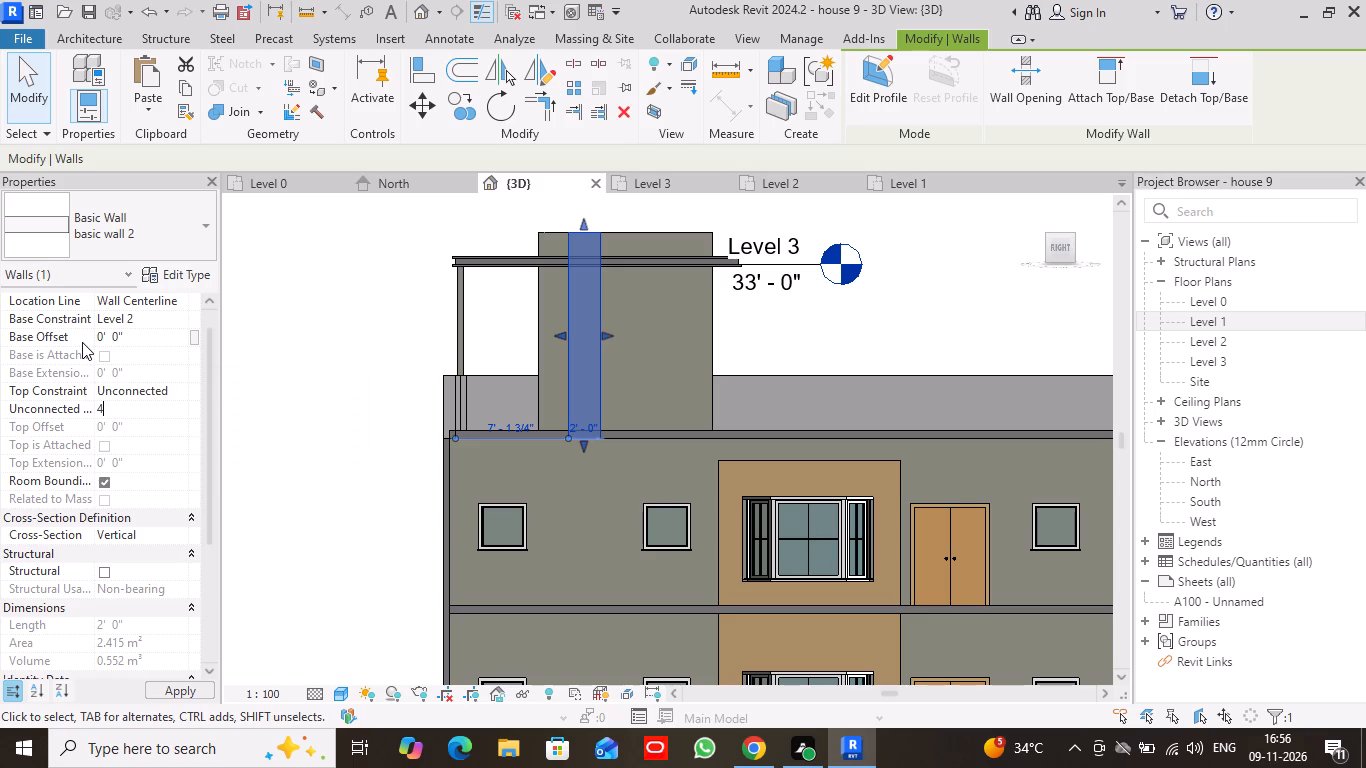
key(apostrophe)
key(Return)
click(189, 686)
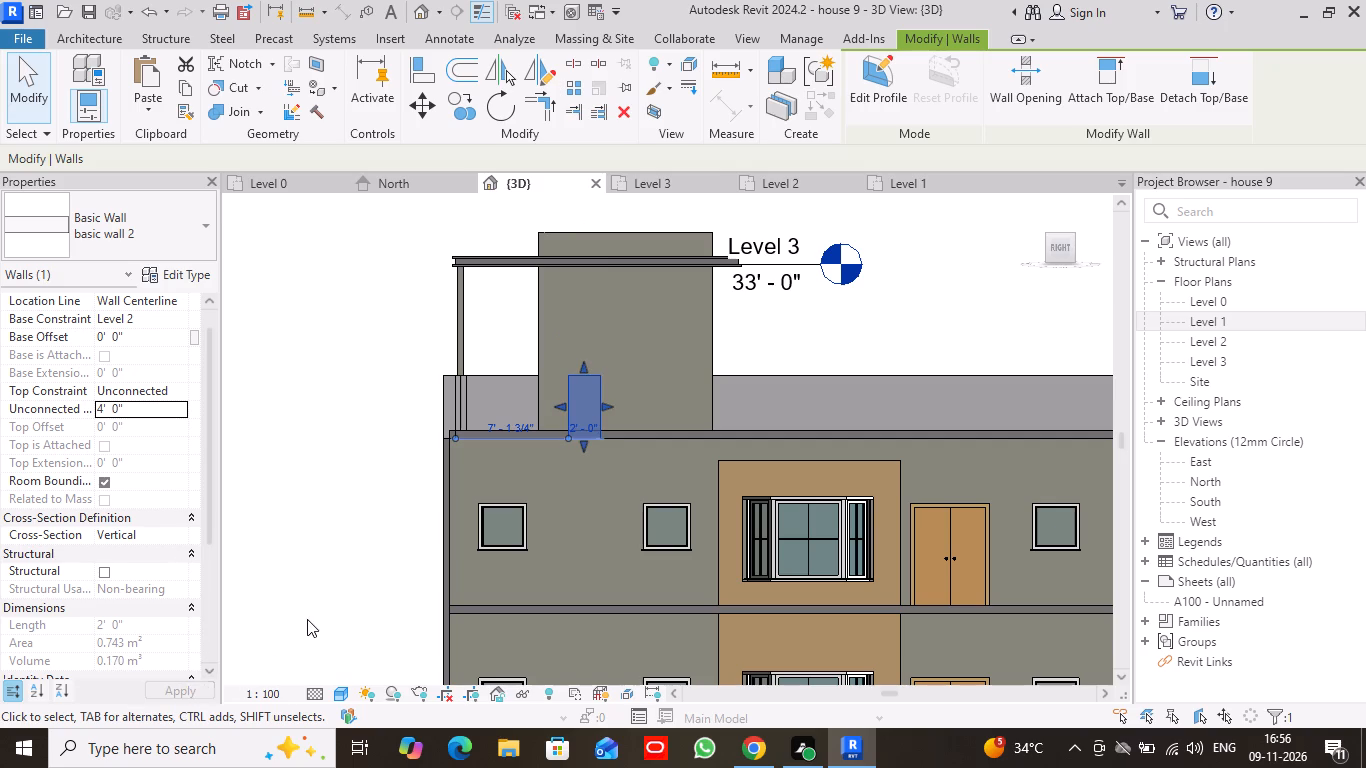
Examine the short wall on the roof edge in 3D and review the basic wall 2 type properties.
scroll(314, 614, up, 4)
middle_drag(867, 425, 538, 543)
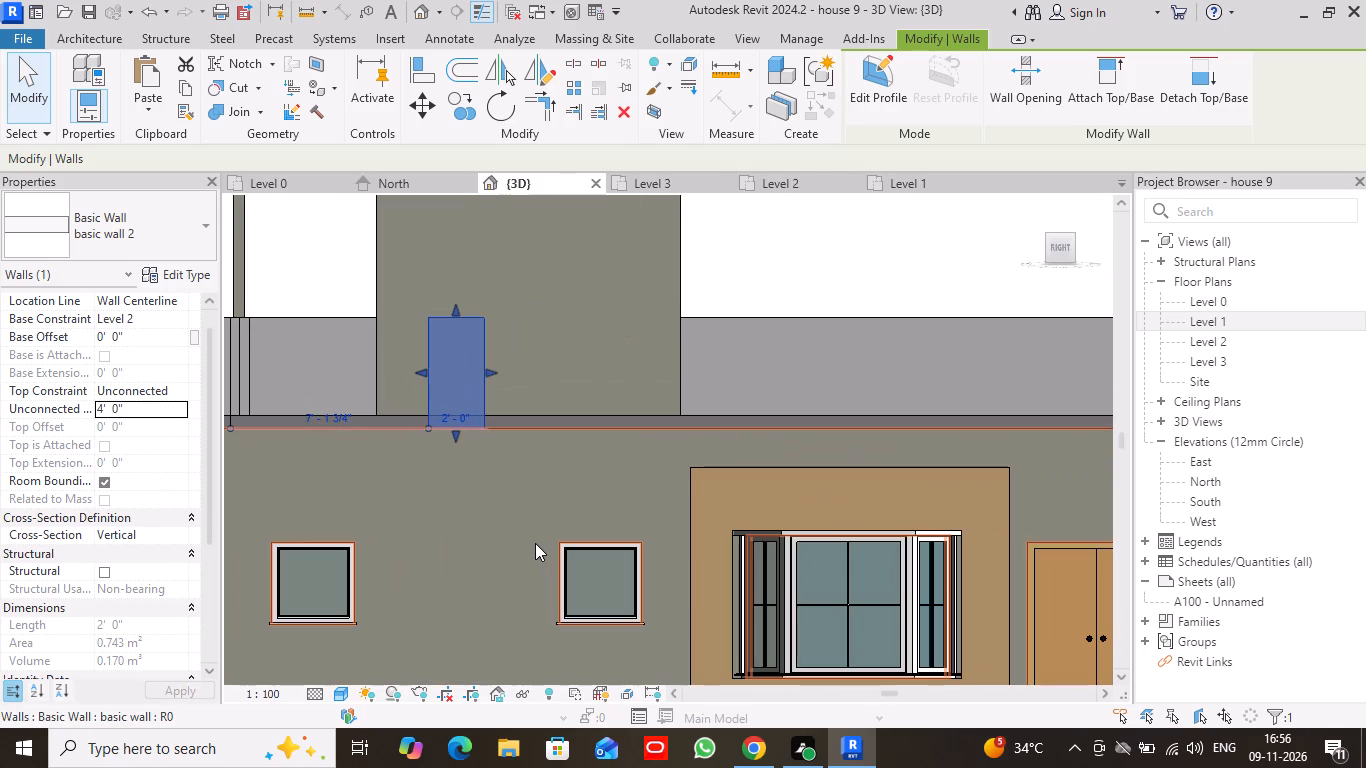
click(839, 279)
scroll(846, 276, down, 2)
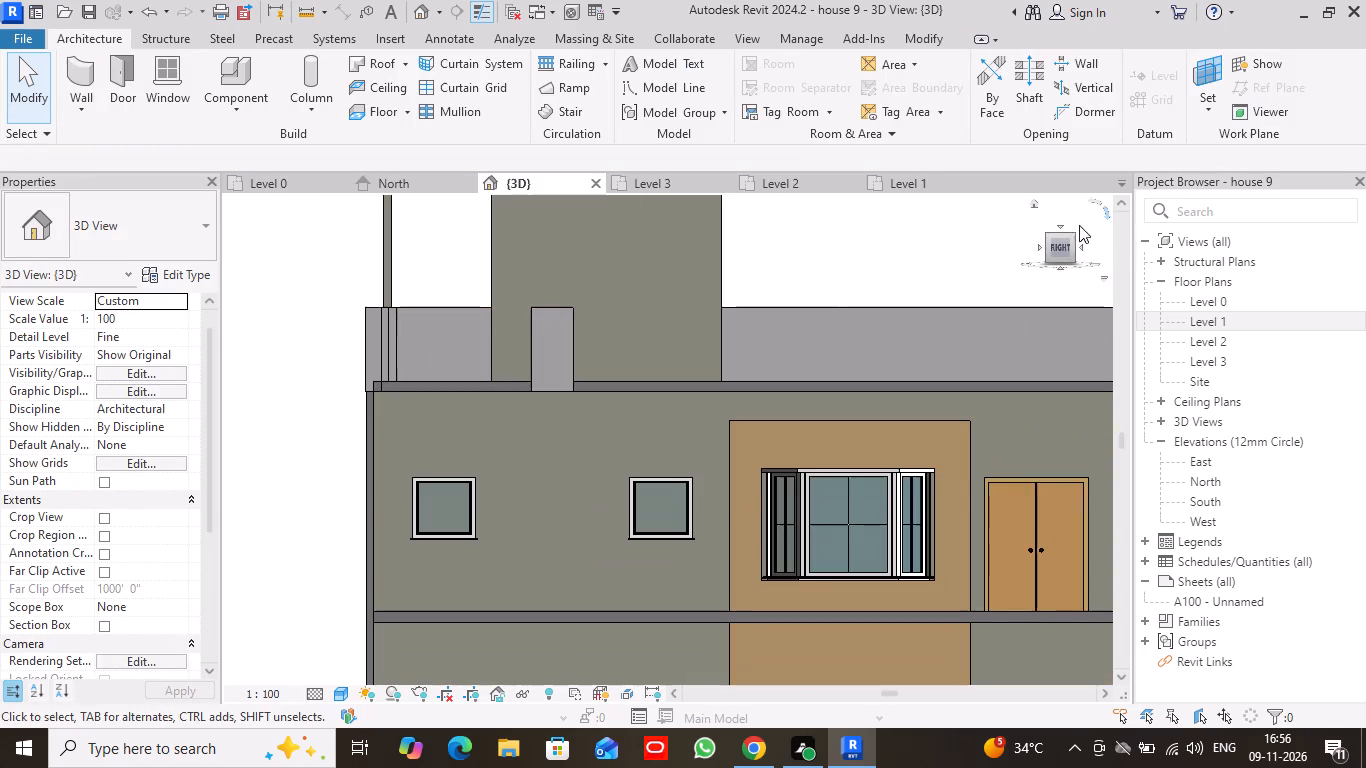
drag(1047, 238, 1066, 290)
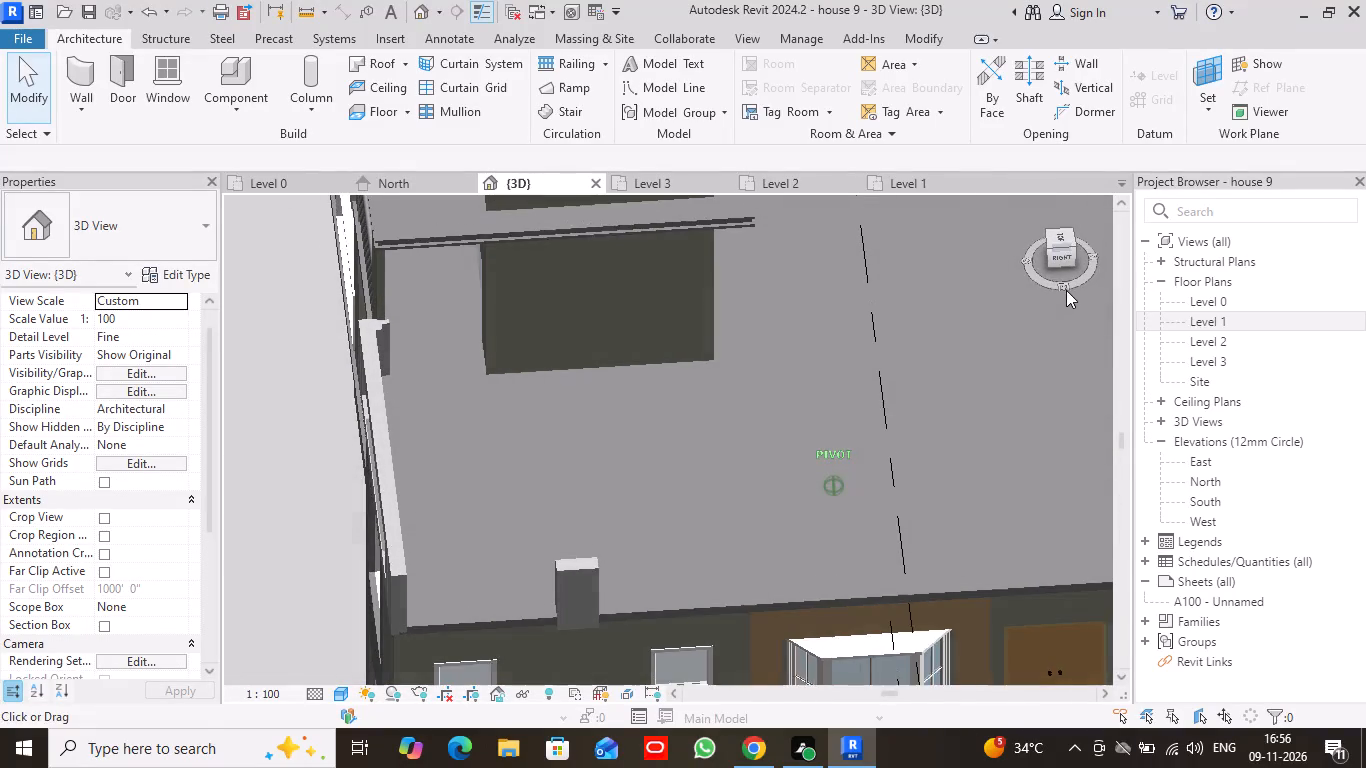
drag(1066, 290, 1066, 296)
middle_drag(703, 480, 734, 306)
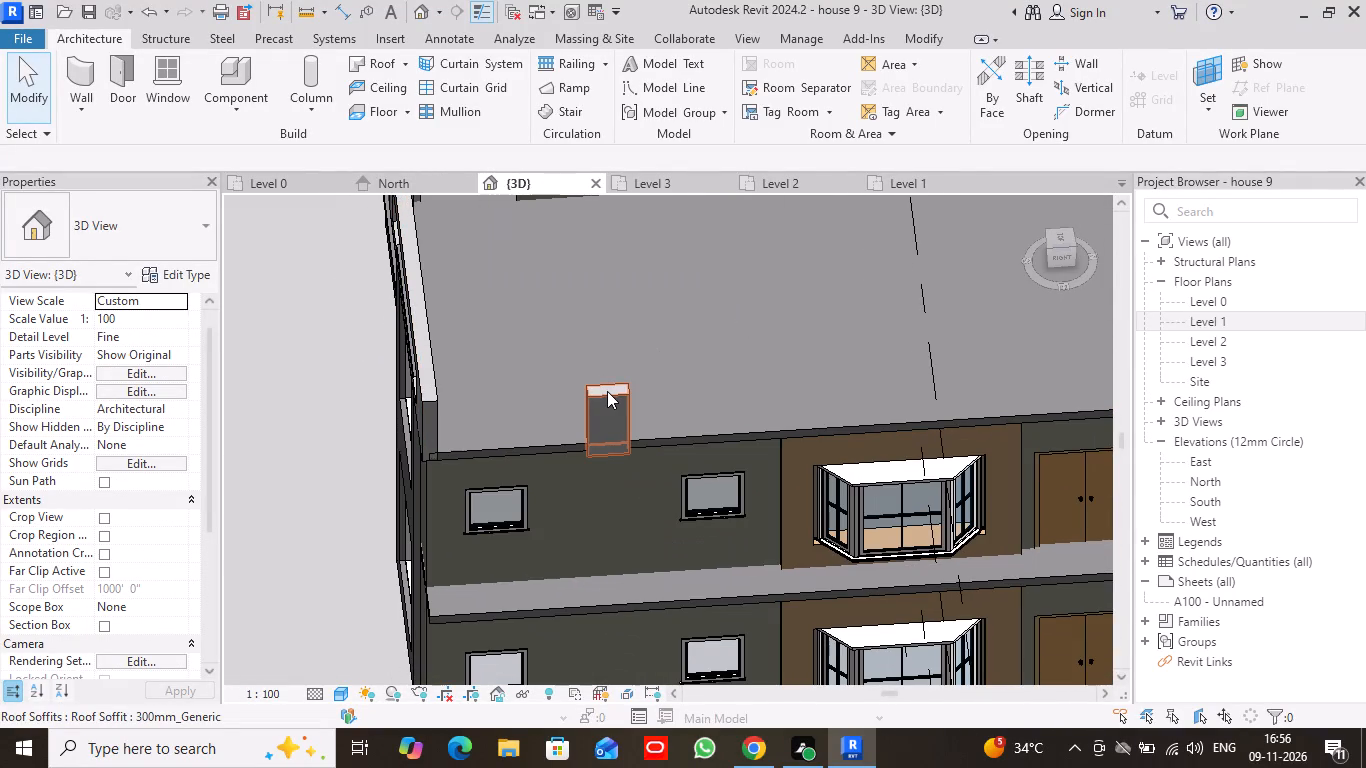
click(607, 391)
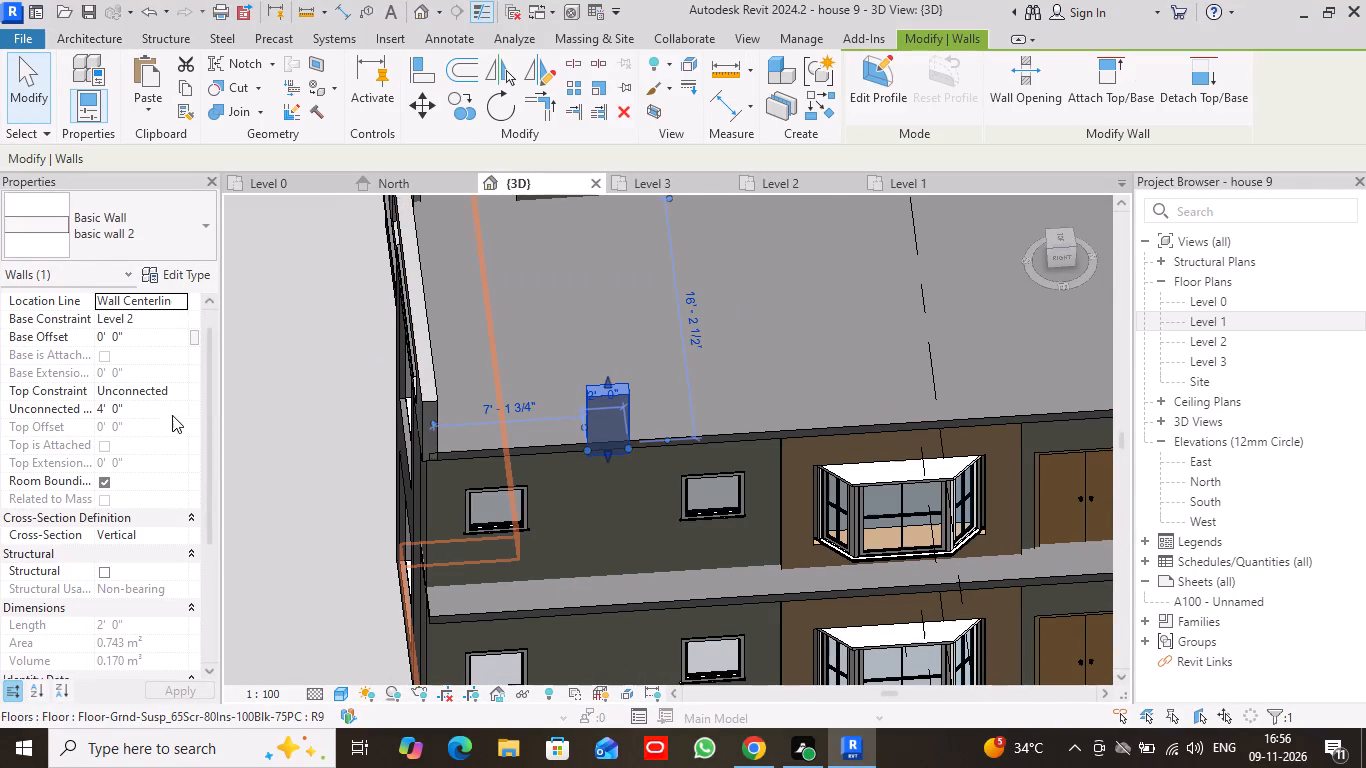
click(189, 273)
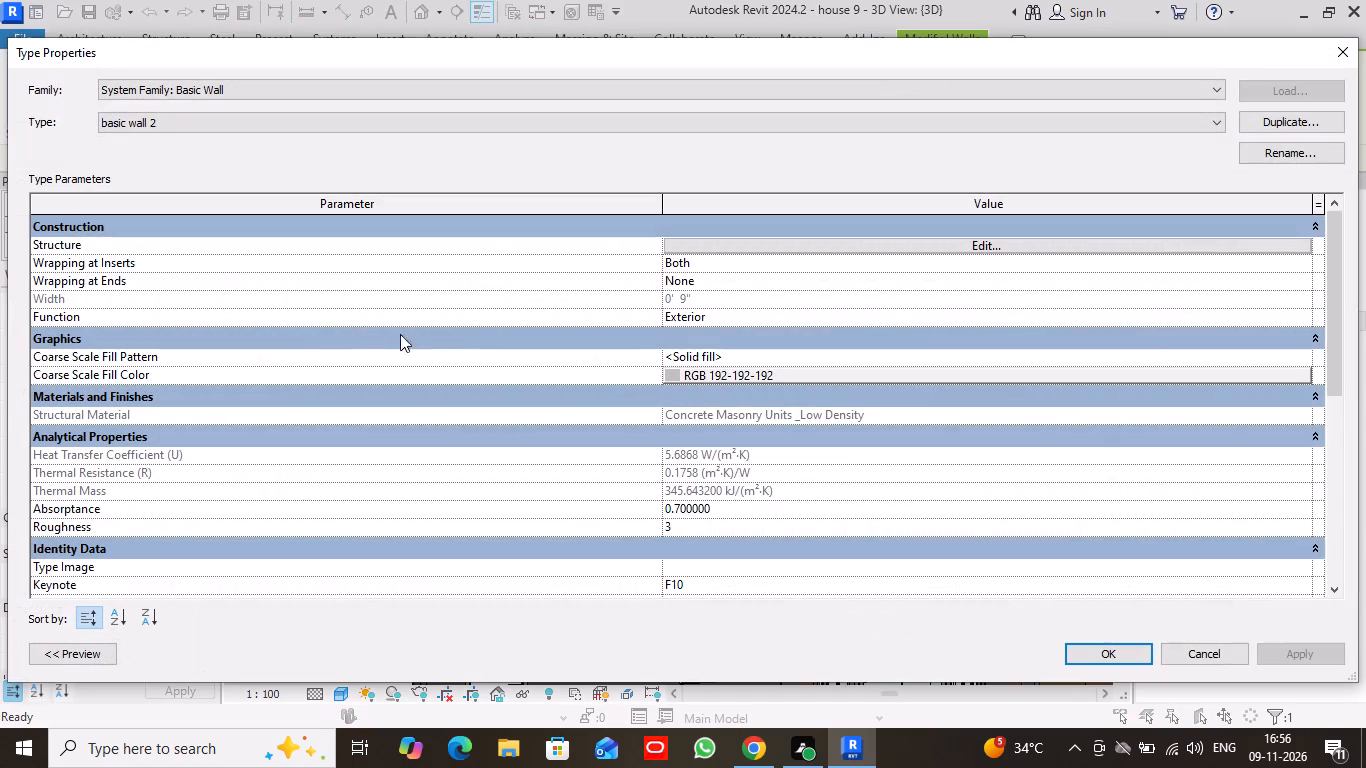
click(1103, 653)
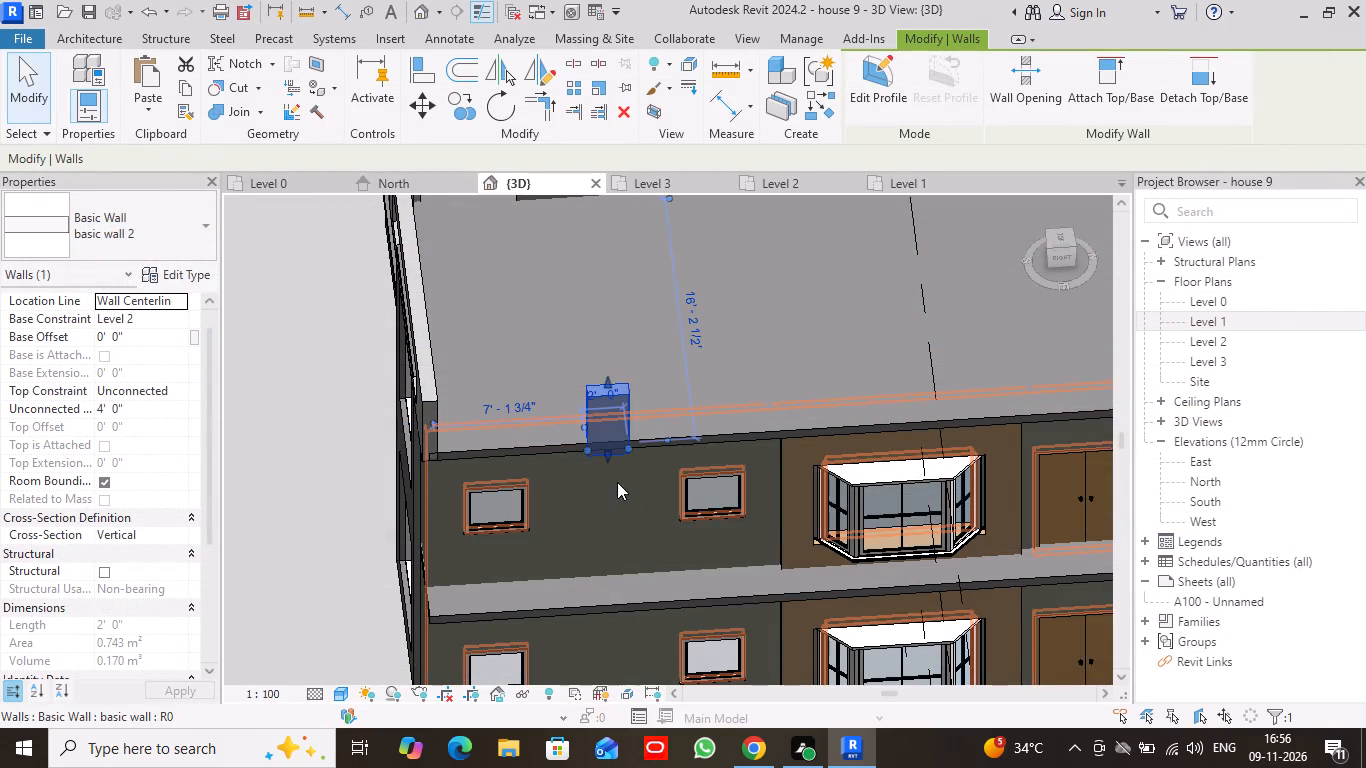
Nudge the short basic wall 2 wall inward onto the roof until its outer face is flush with the roof edge.
scroll(611, 459, up, 5)
scroll(627, 436, down, 1)
scroll(627, 436, up, 5)
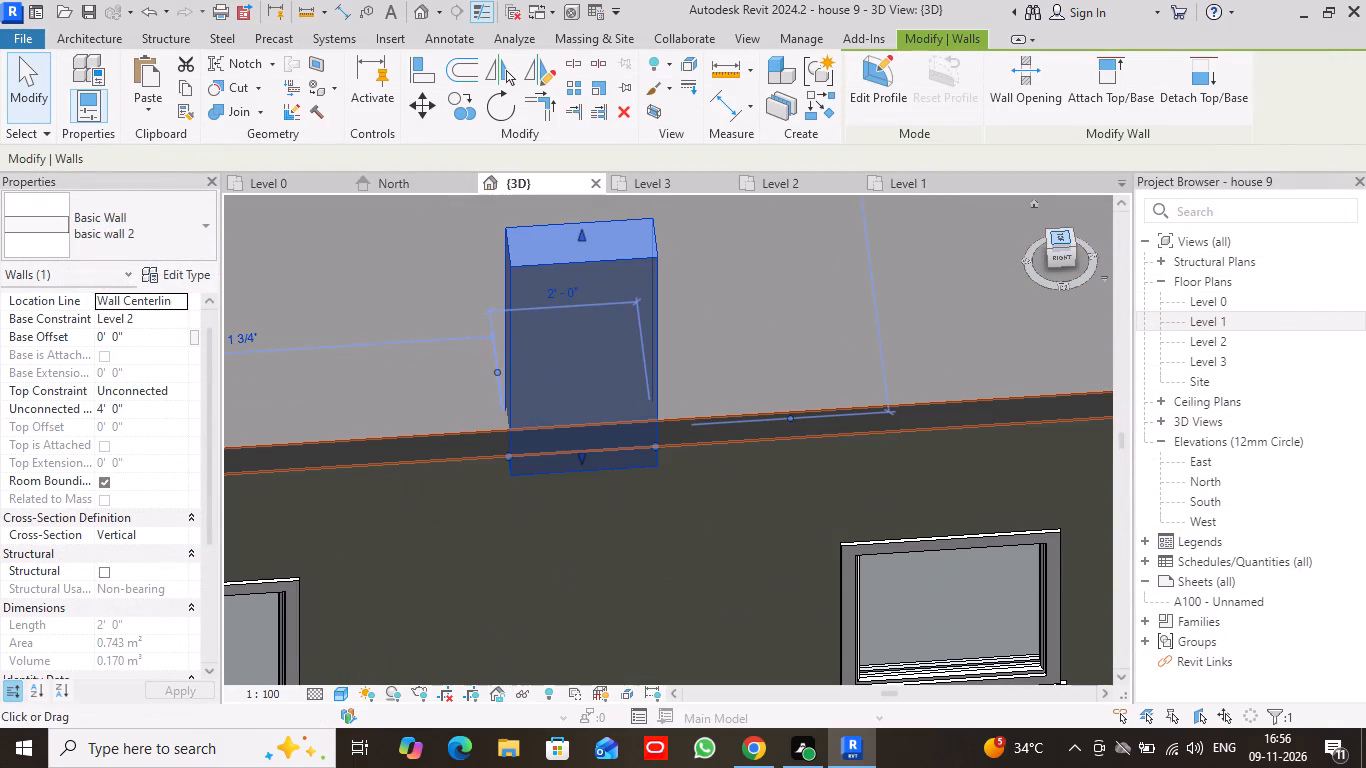
click(1057, 238)
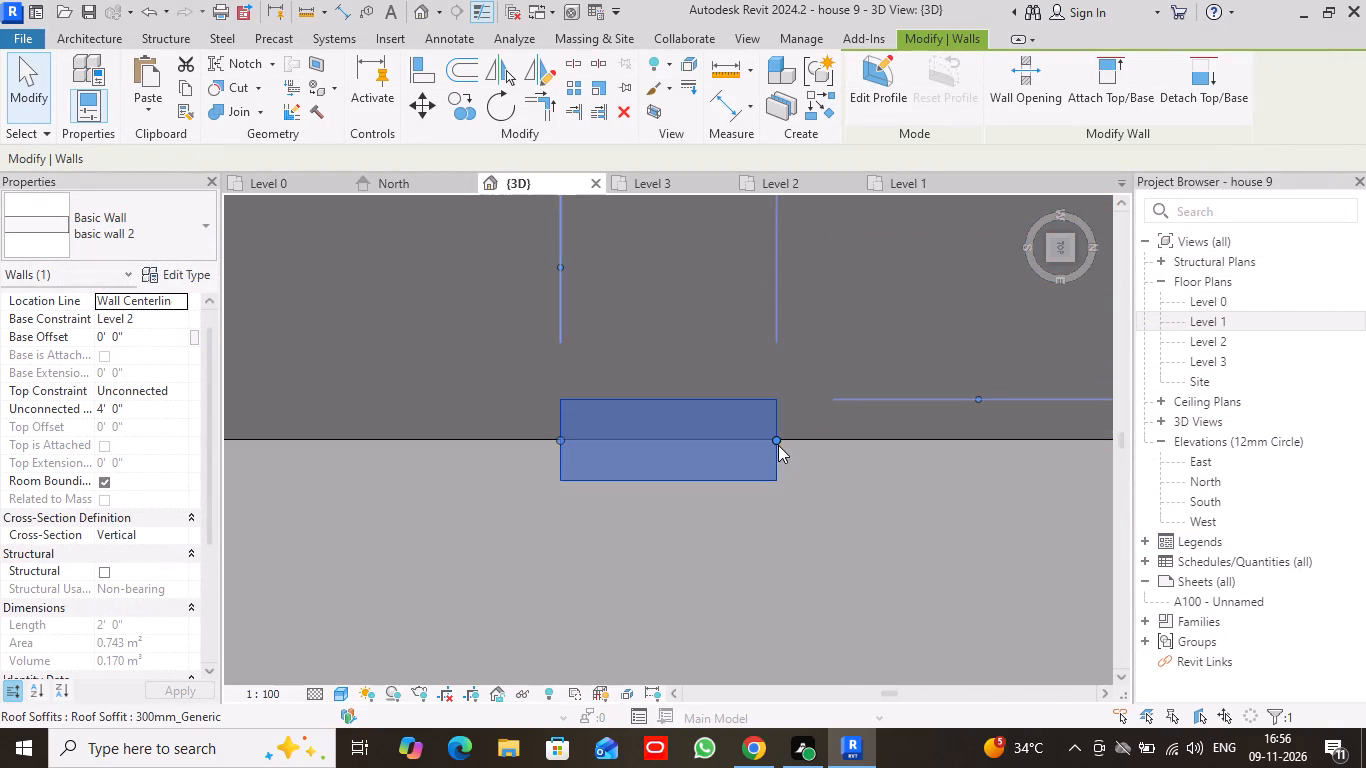
scroll(777, 445, up, 4)
scroll(777, 440, down, 3)
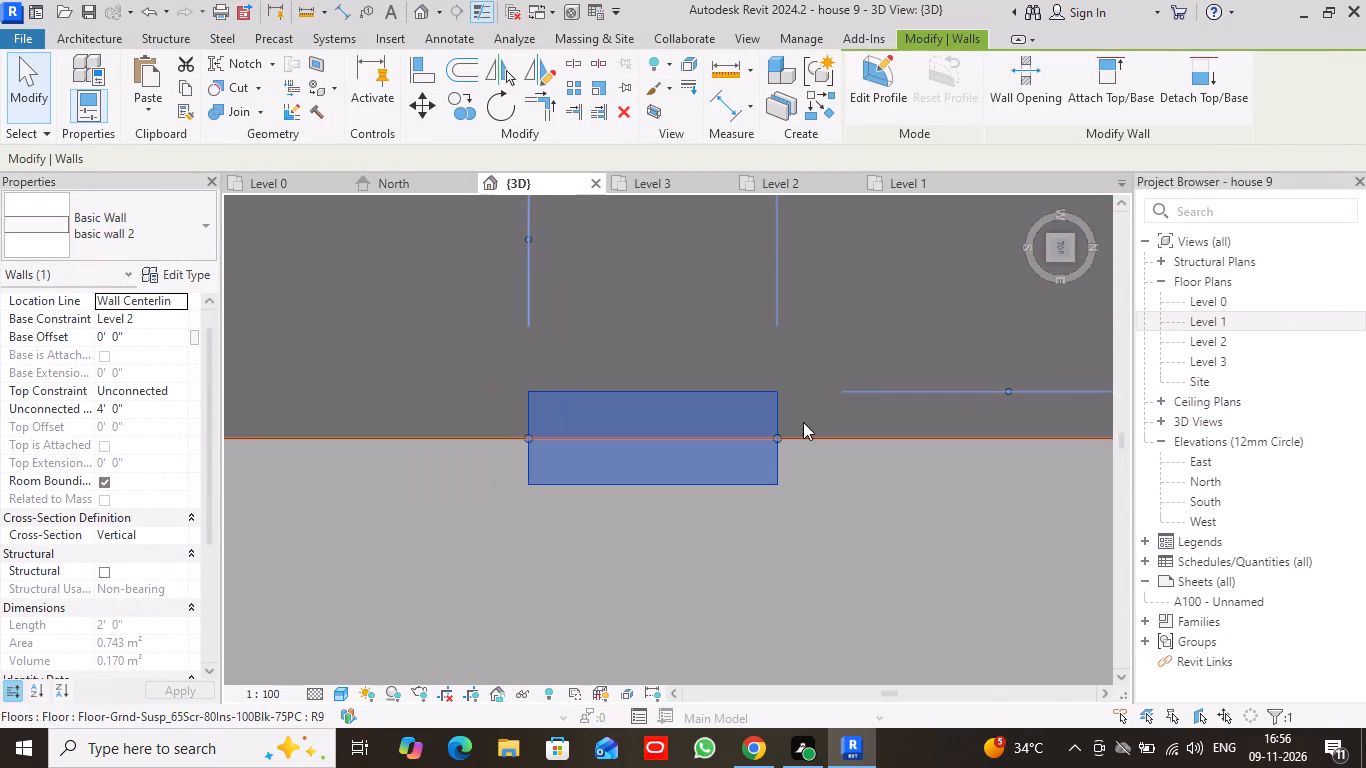
key(Up)
key(Up)
key(Up)
key(Up)
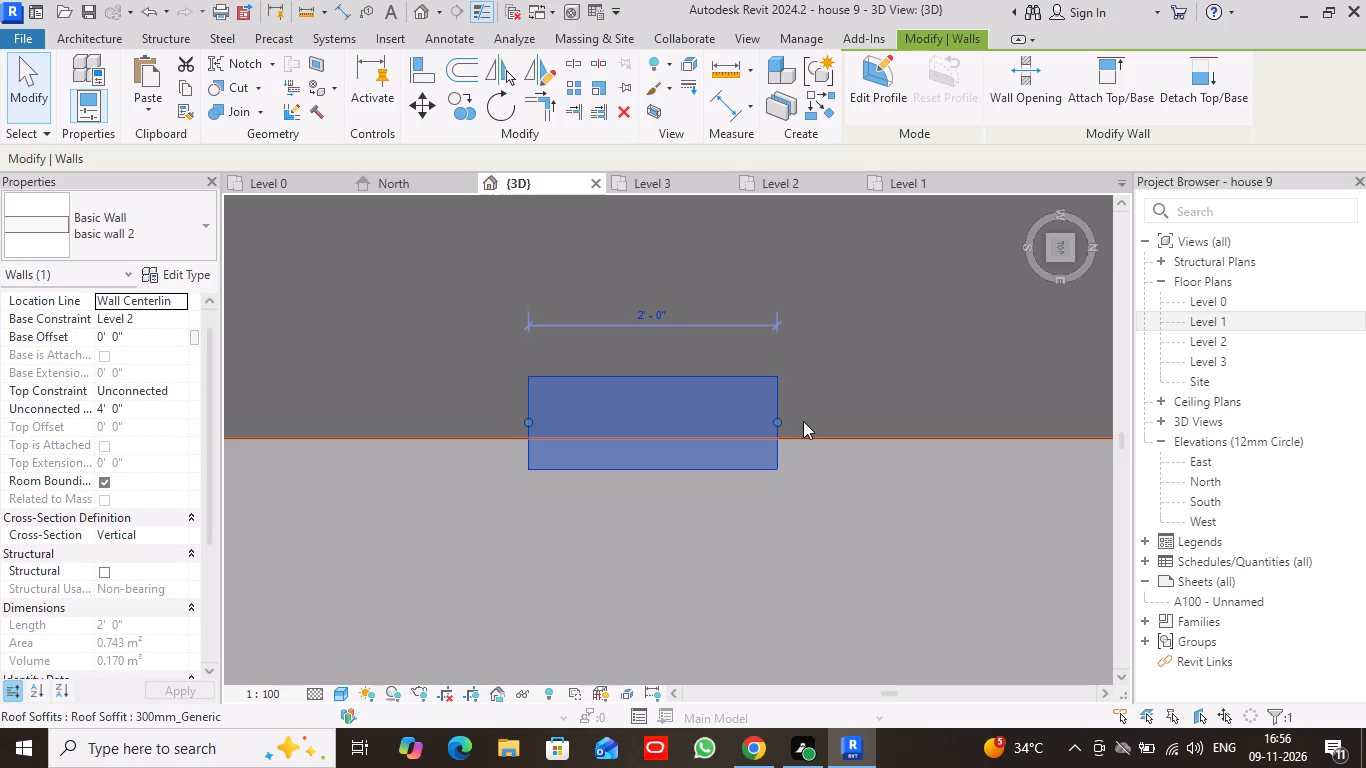
key(Up)
key(Up)
key(Up)
key(Up)
key(Up)
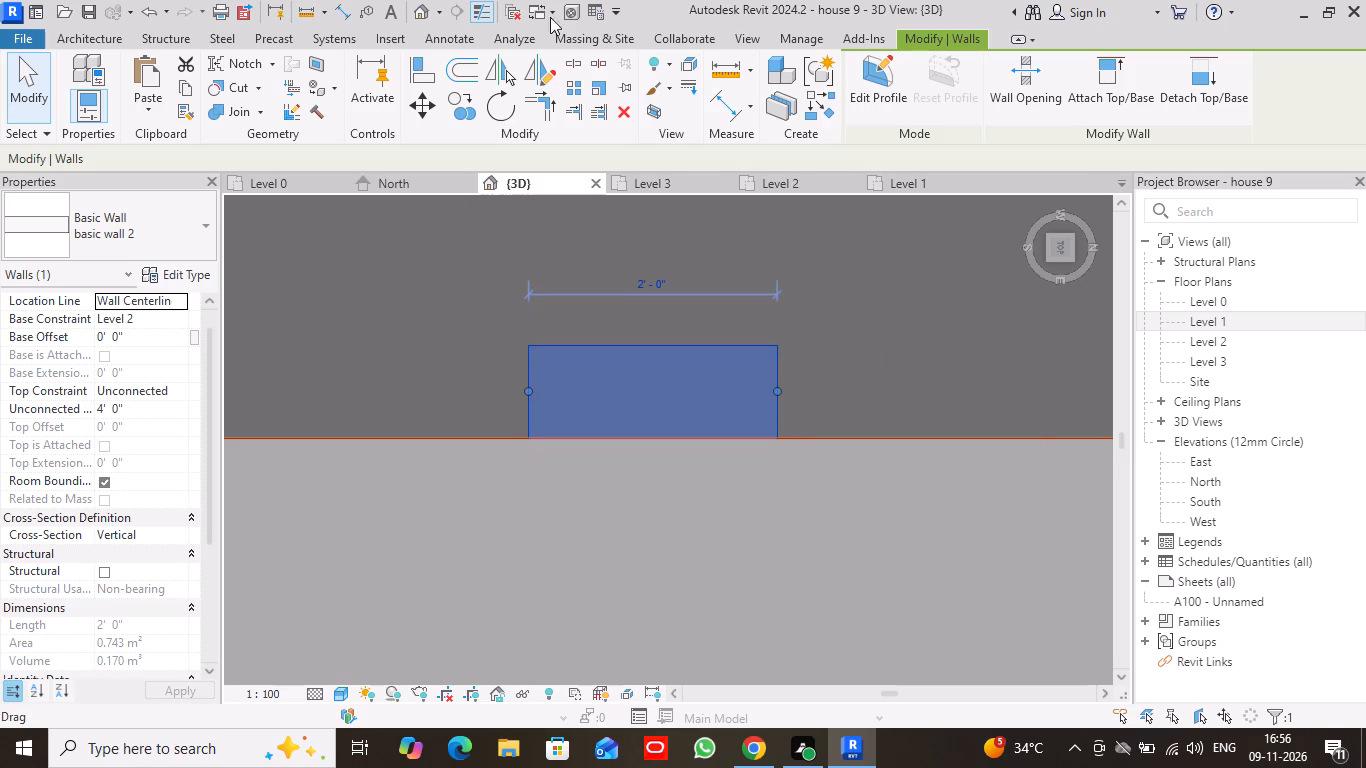
click(15, 90)
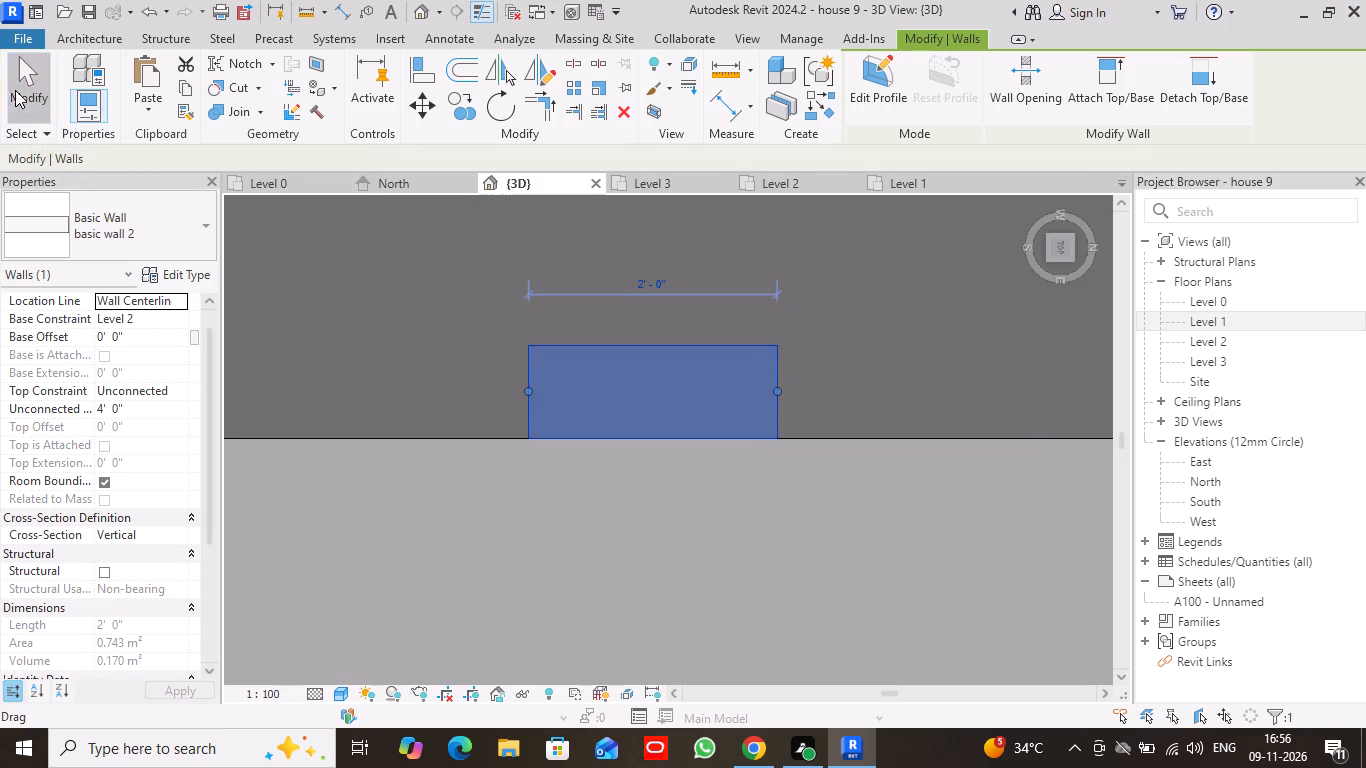
Examine the repositioned short wall and the bay window facade in 3D from oblique and straight-on angles.
scroll(312, 406, down, 5)
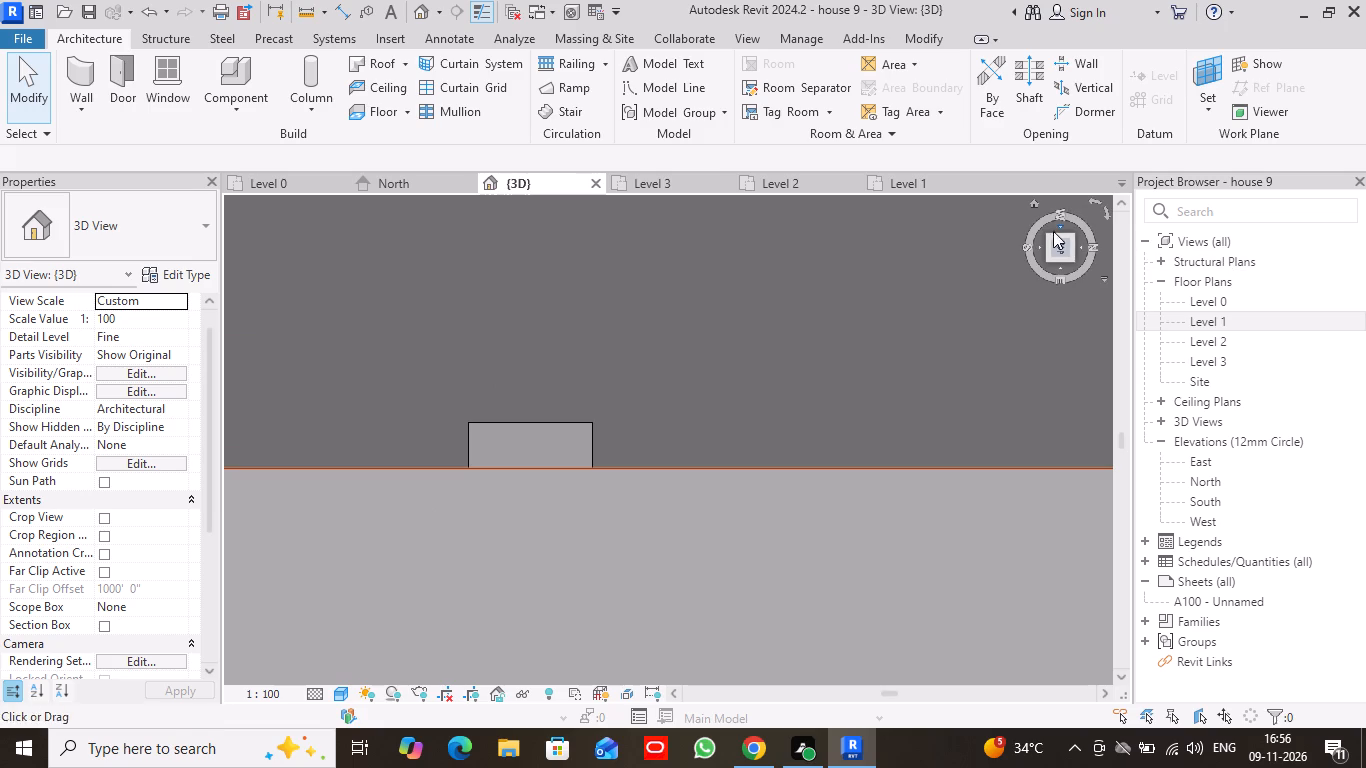
drag(1049, 234, 1032, 654)
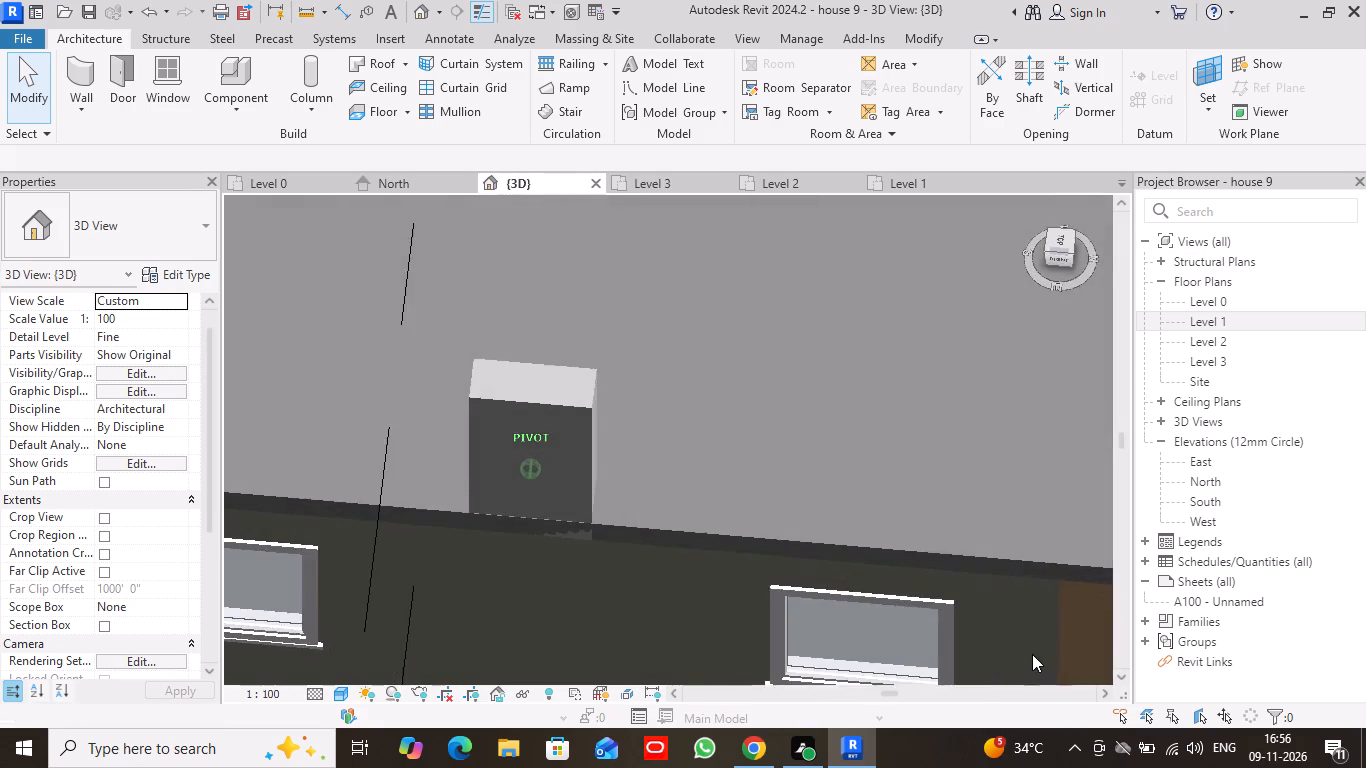
drag(1032, 654, 974, 620)
scroll(1018, 230, down, 5)
middle_drag(933, 437, 942, 432)
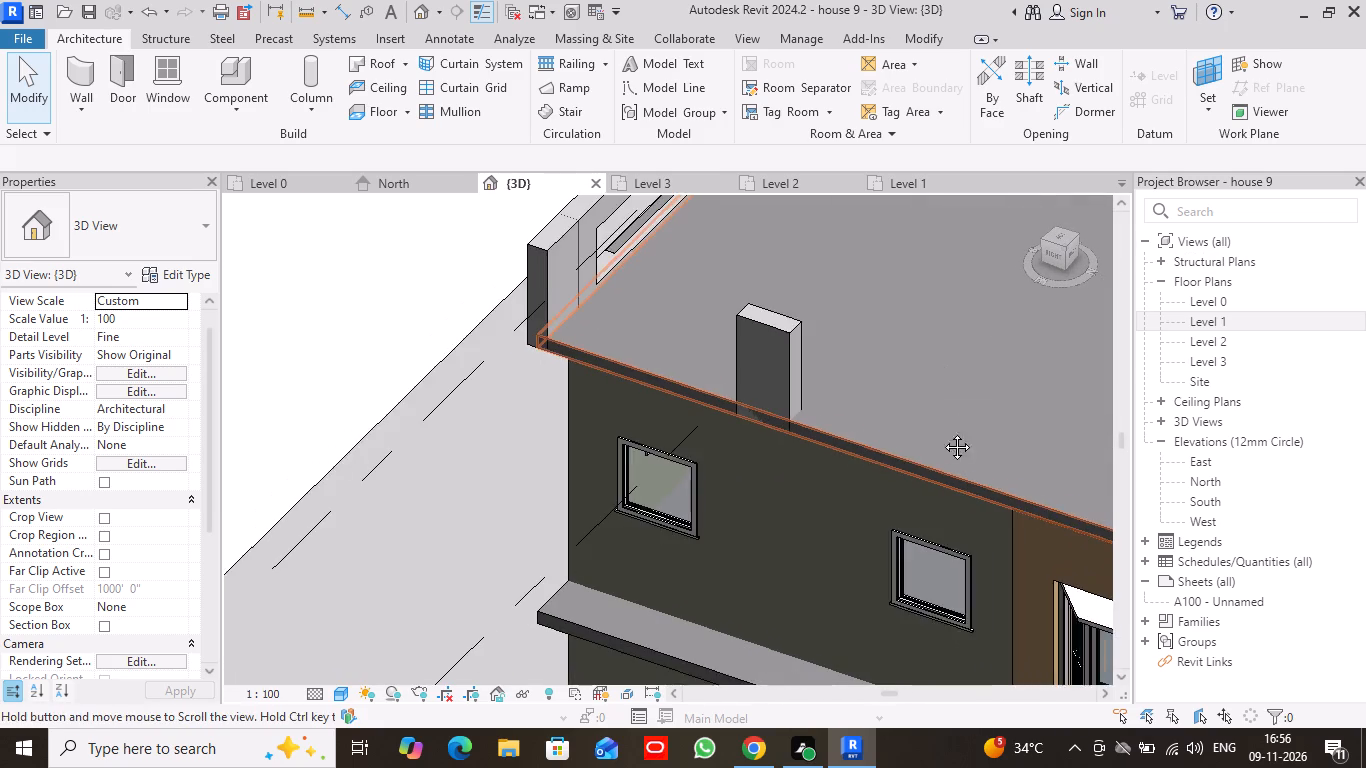
middle_drag(942, 432, 789, 344)
scroll(932, 407, down, 6)
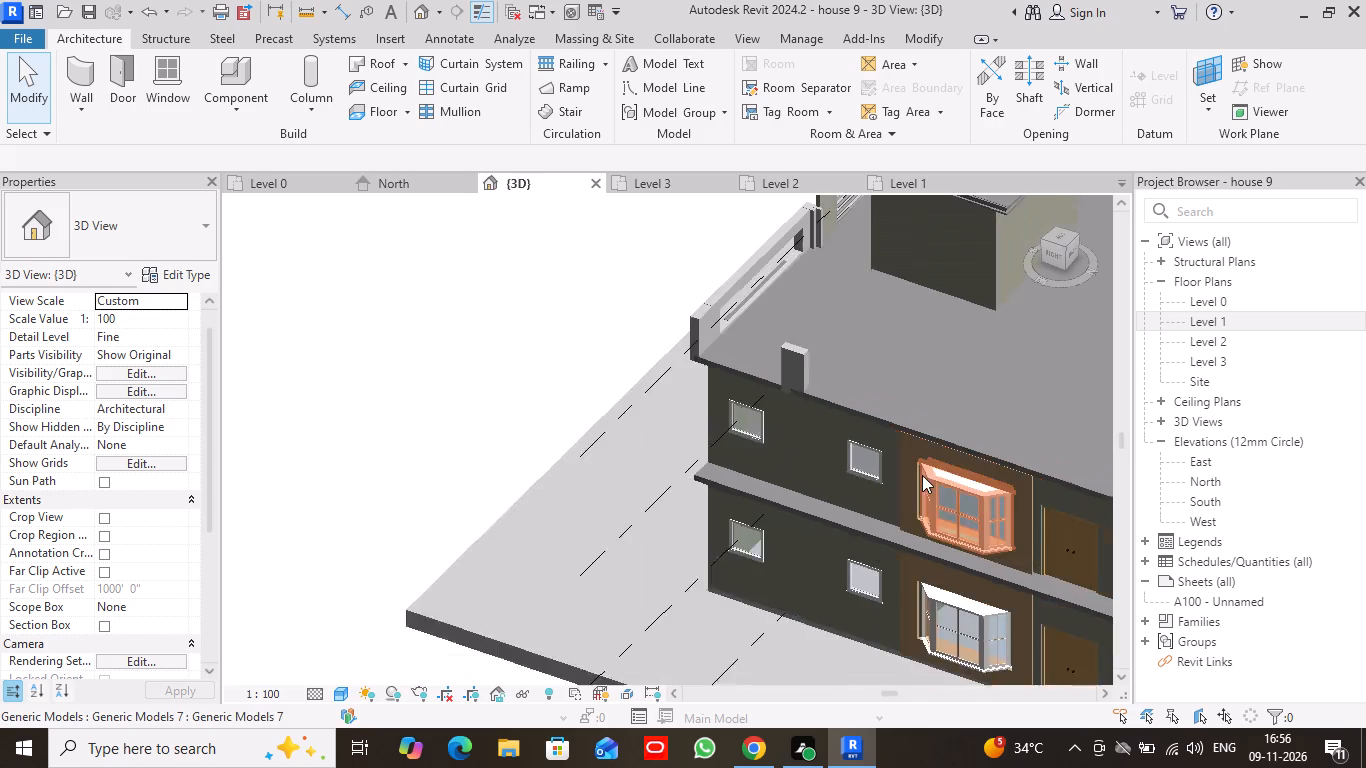
scroll(922, 475, down, 2)
middle_drag(933, 477, 602, 398)
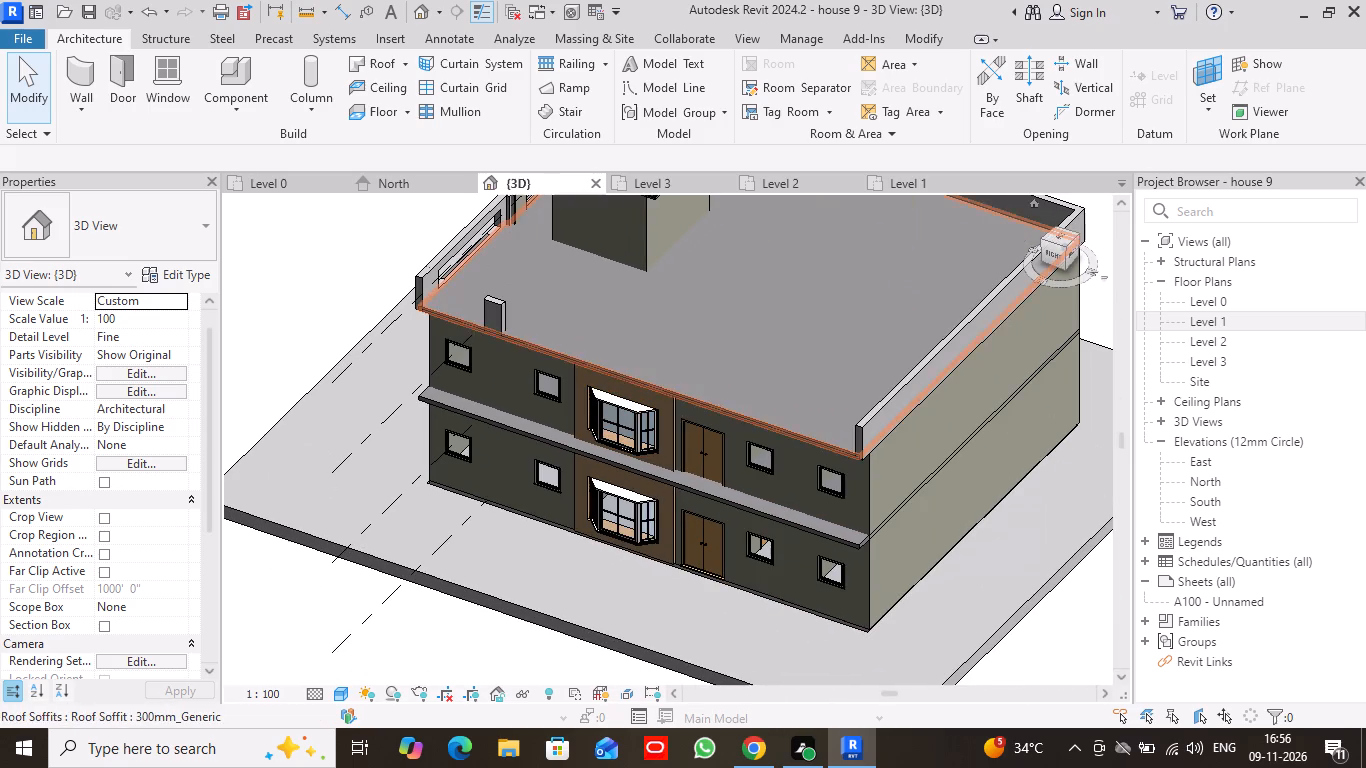
drag(1043, 241, 1059, 248)
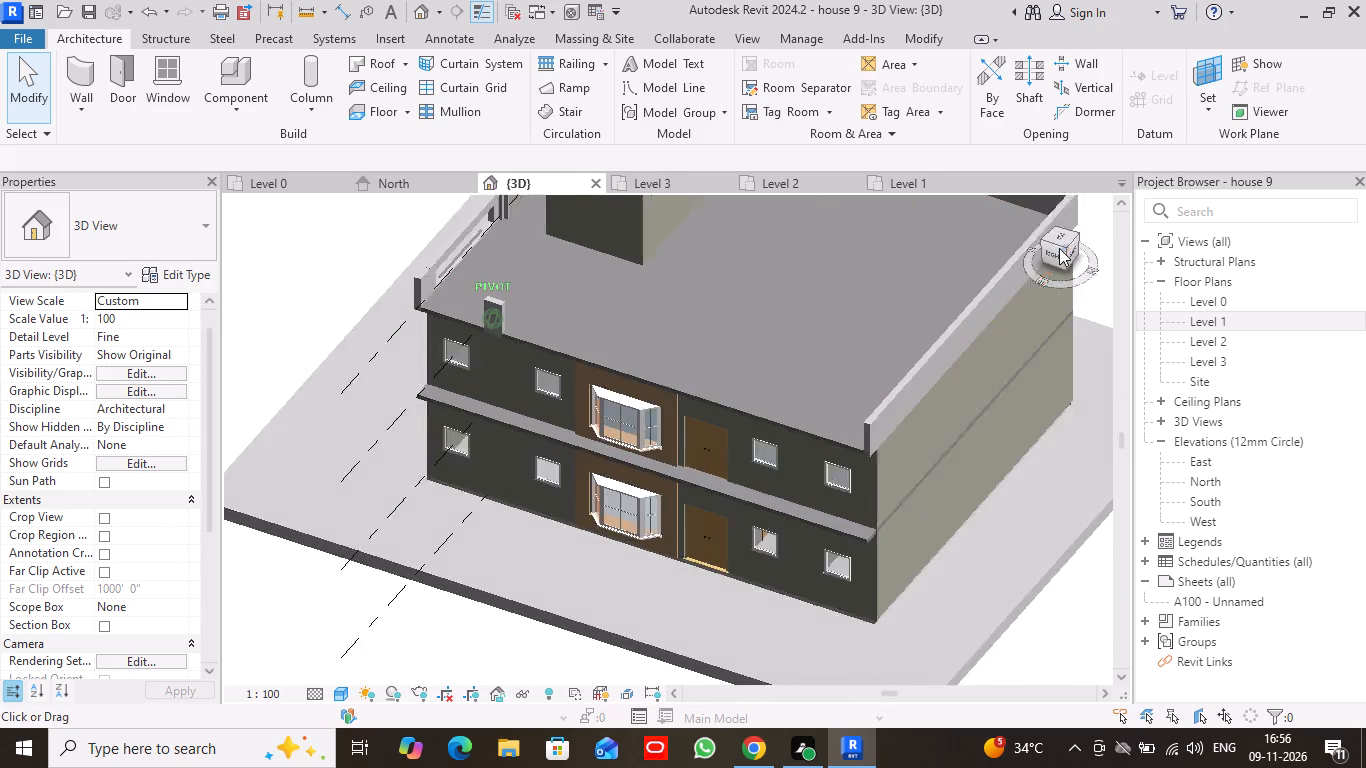
drag(1059, 248, 1094, 246)
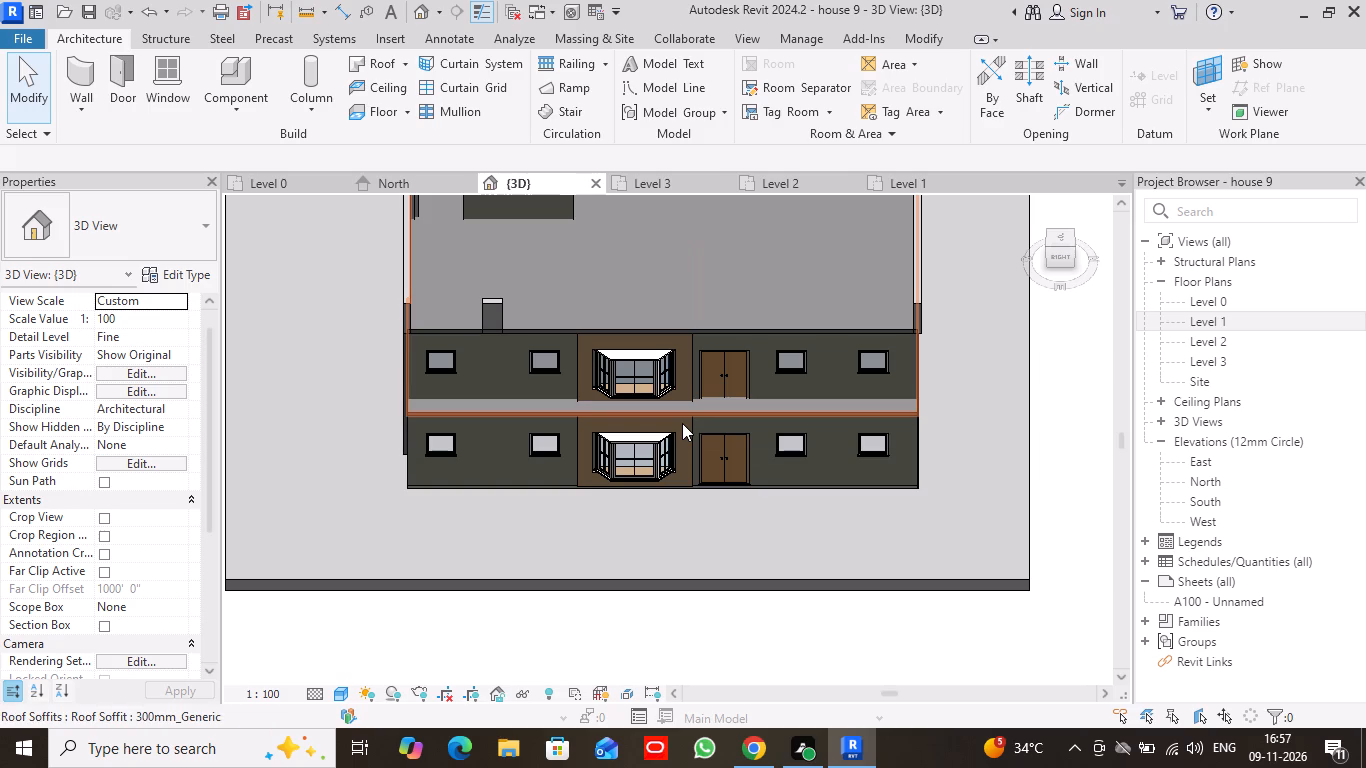
Open the Level 2 floor plan and examine the full roof edge on the short wall's side.
click(772, 180)
scroll(720, 400, down, 1)
middle_drag(677, 454, 601, 449)
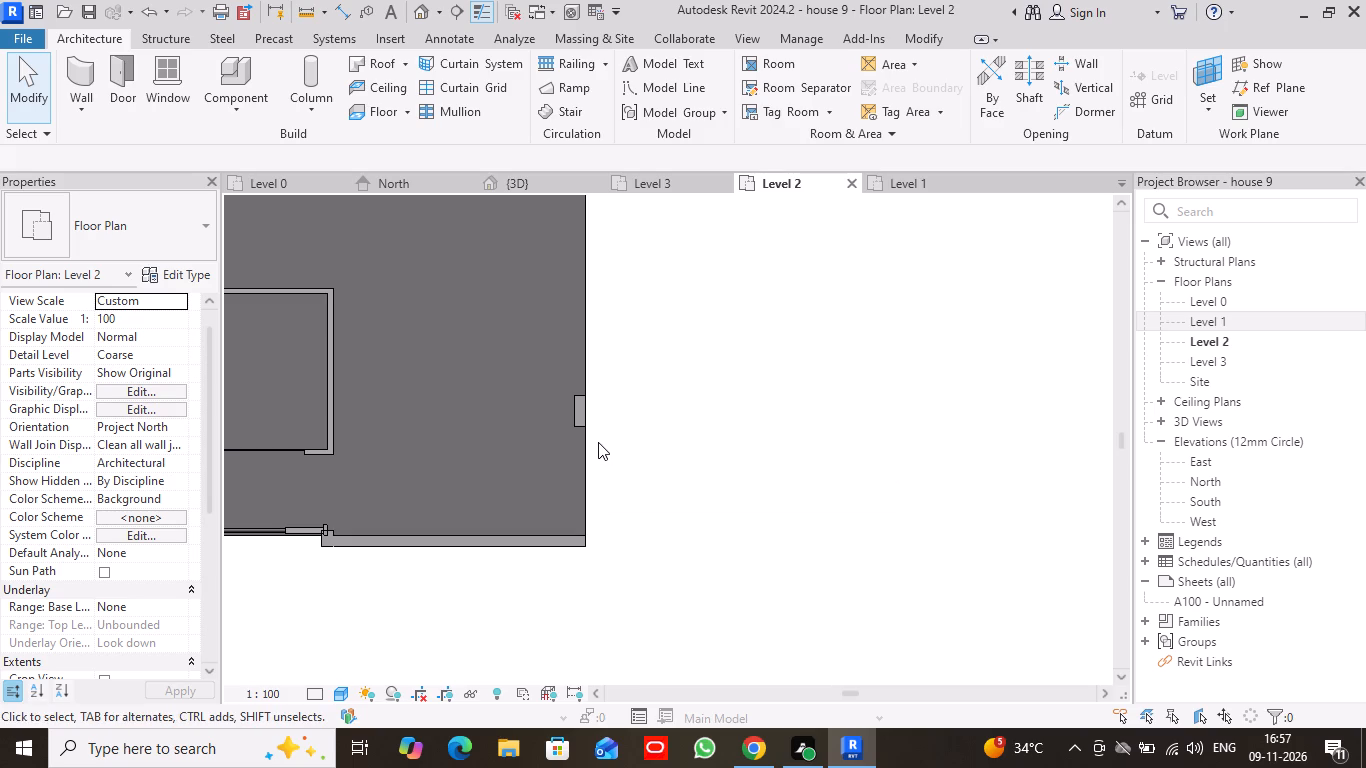
scroll(596, 440, down, 2)
middle_drag(690, 385, 692, 436)
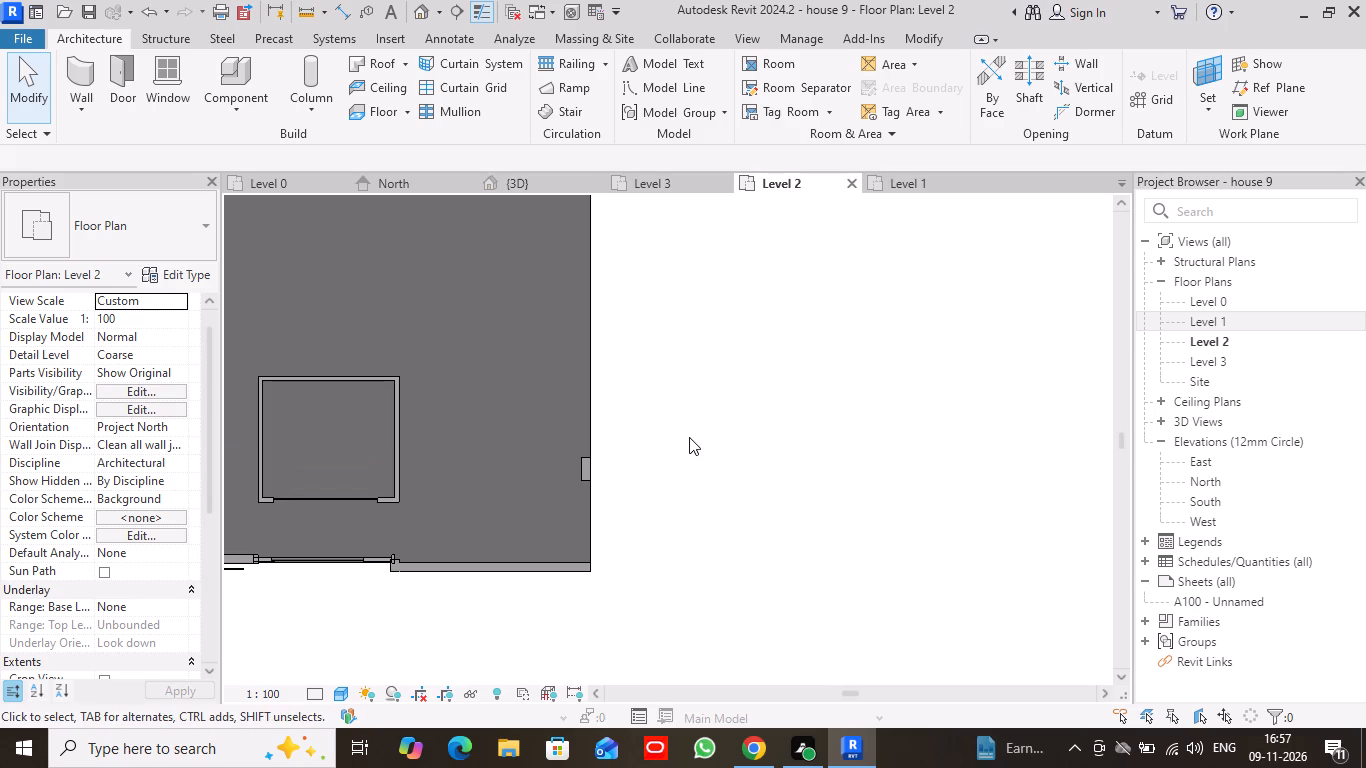
middle_drag(688, 437, 755, 464)
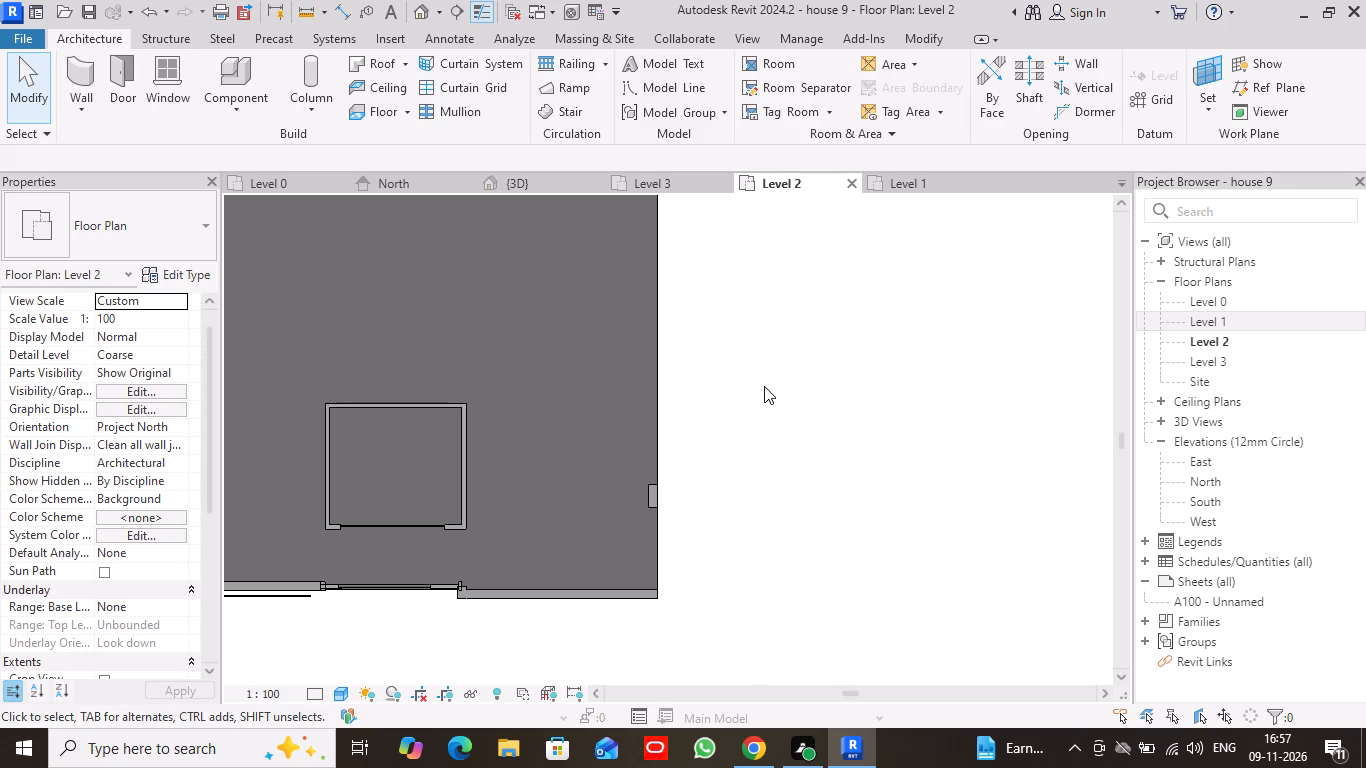
scroll(748, 413, down, 1)
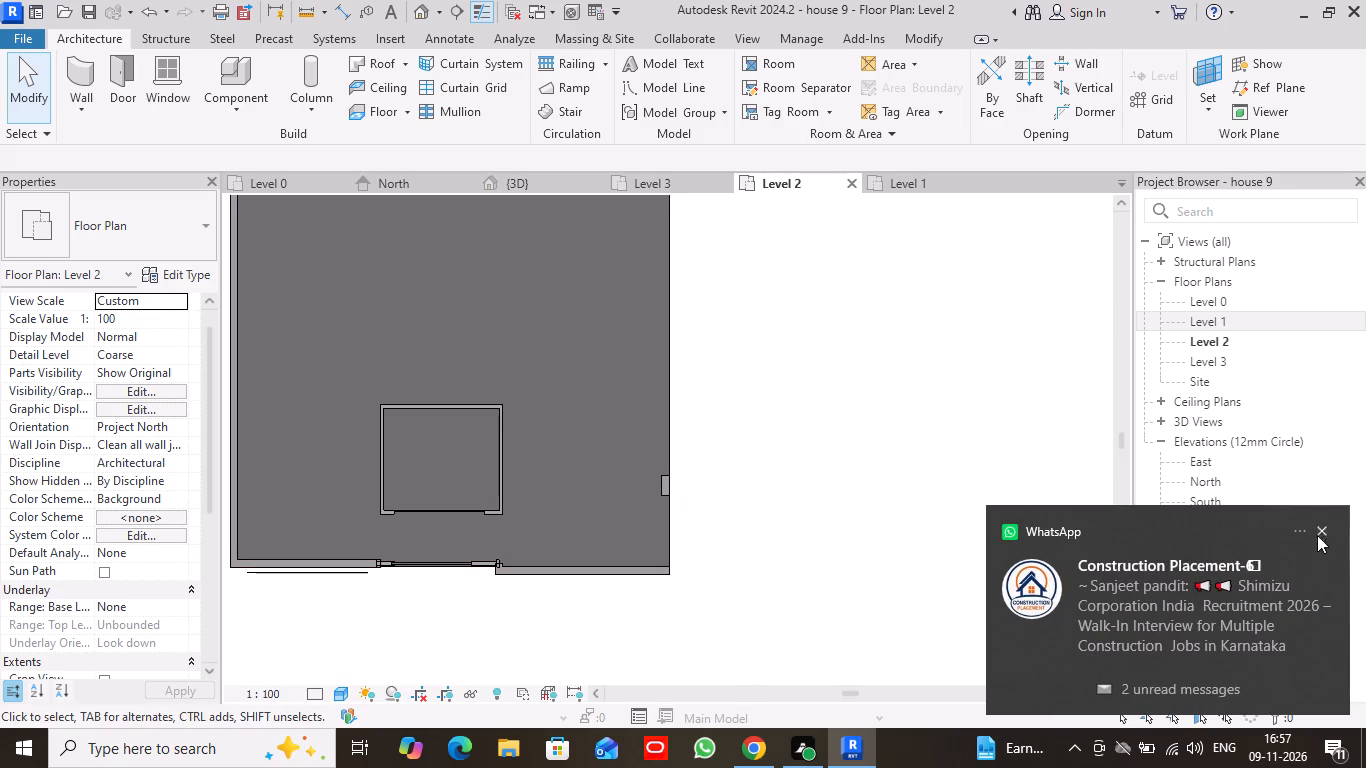
click(1319, 527)
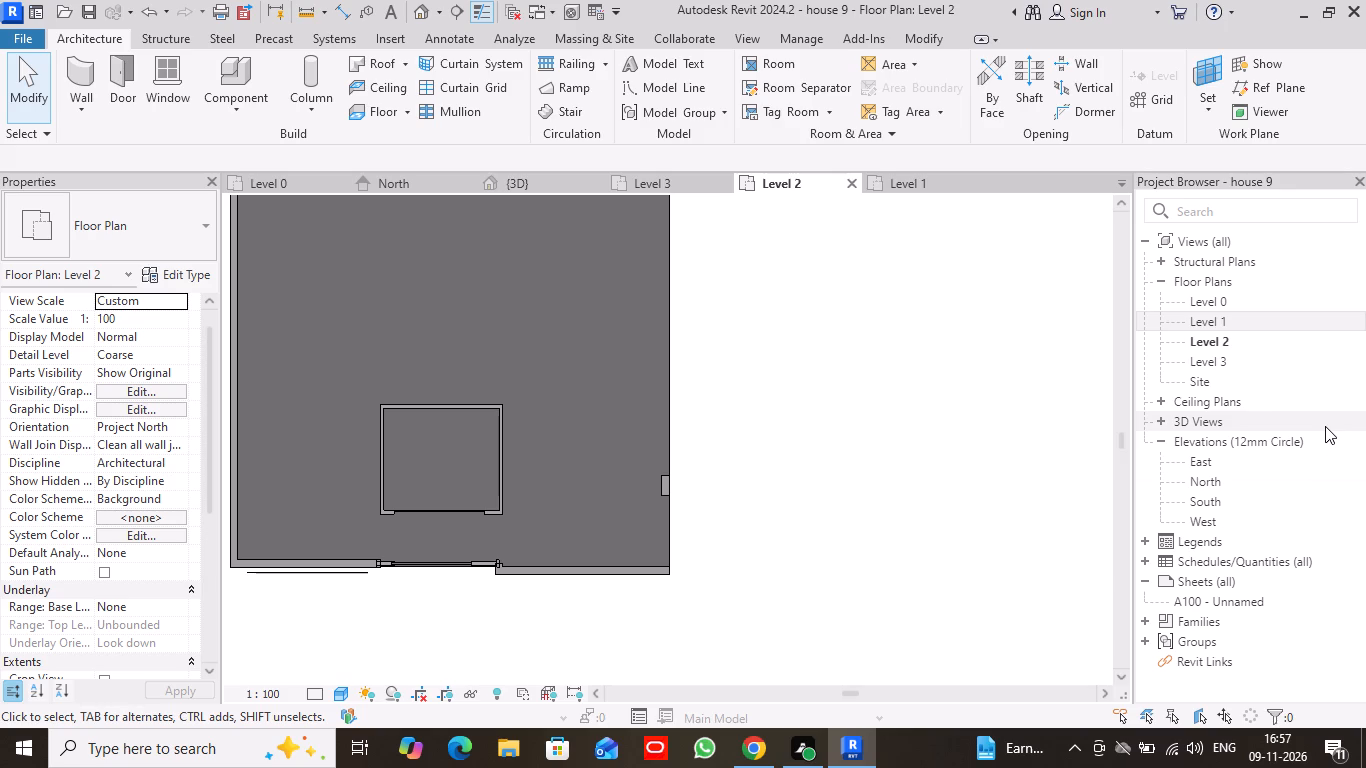
scroll(1073, 644, down, 1)
middle_drag(845, 398, 872, 478)
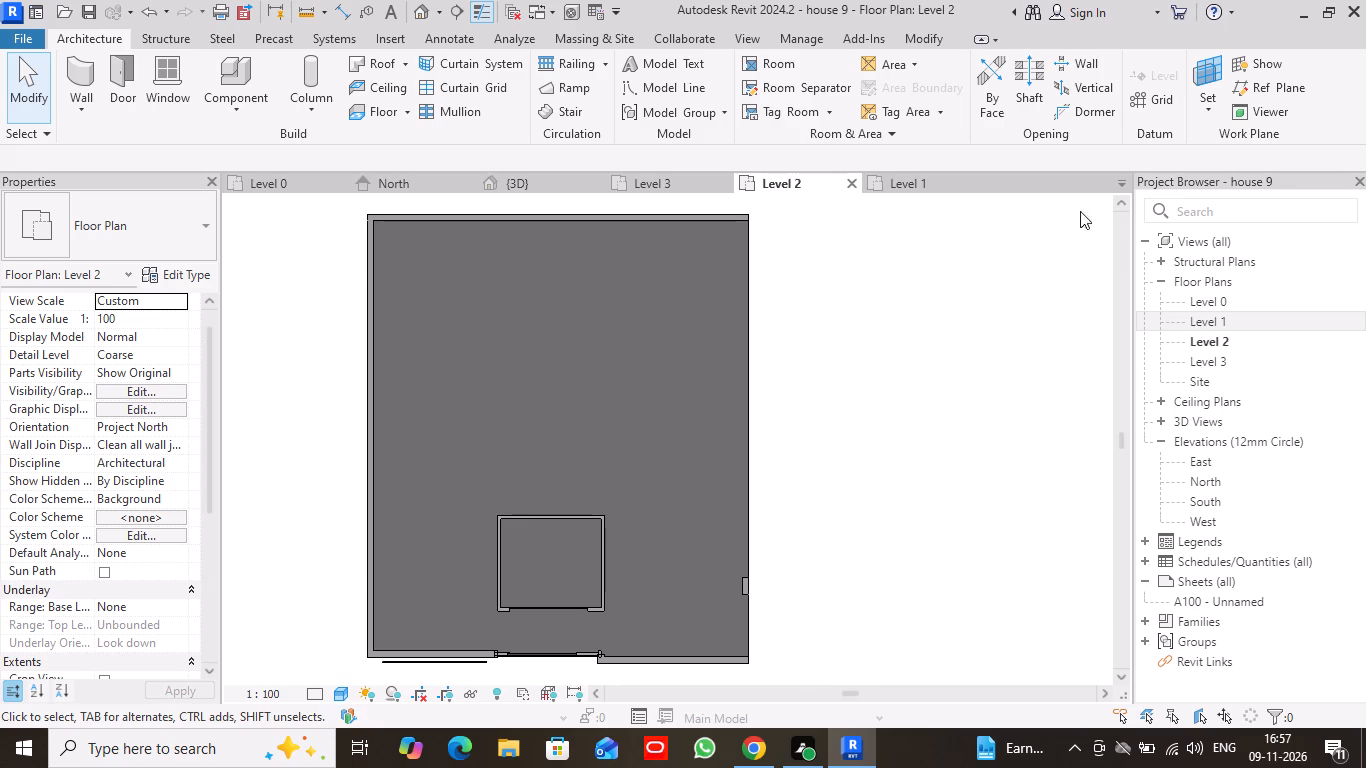
scroll(1169, 179, up, 1)
scroll(839, 358, down, 1)
scroll(833, 372, up, 2)
middle_drag(727, 421, 774, 257)
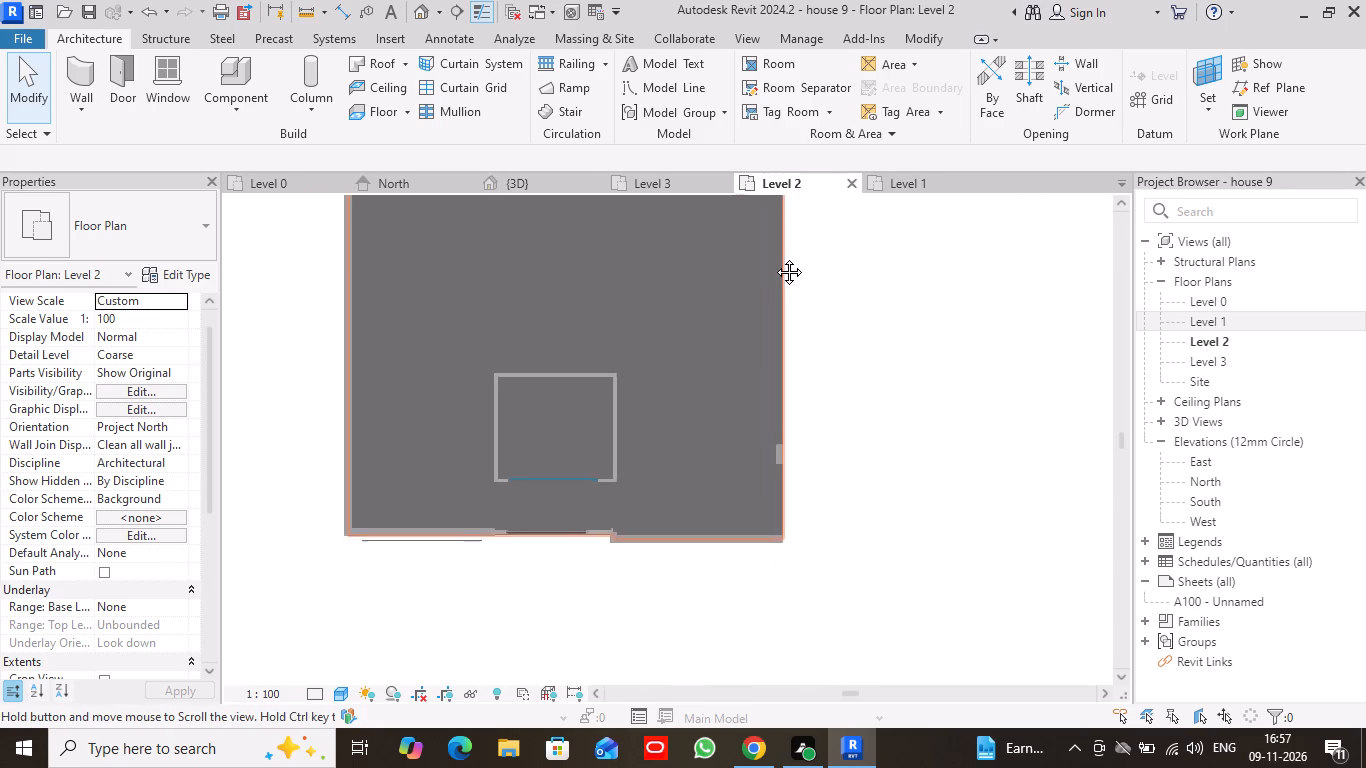
middle_drag(774, 257, 774, 329)
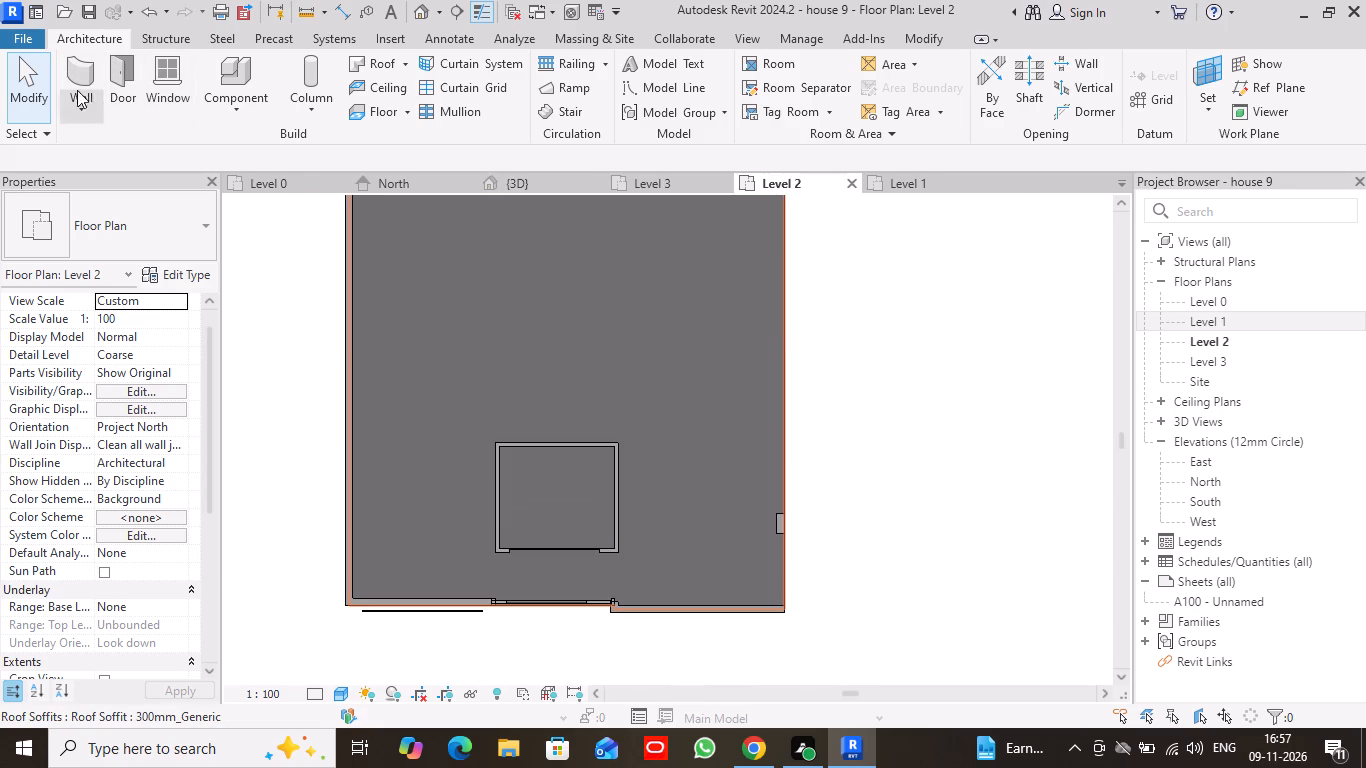
Copy the short wall with multiple copies enabled, placing the first copy about 10' farther along the roof edge.
click(70, 82)
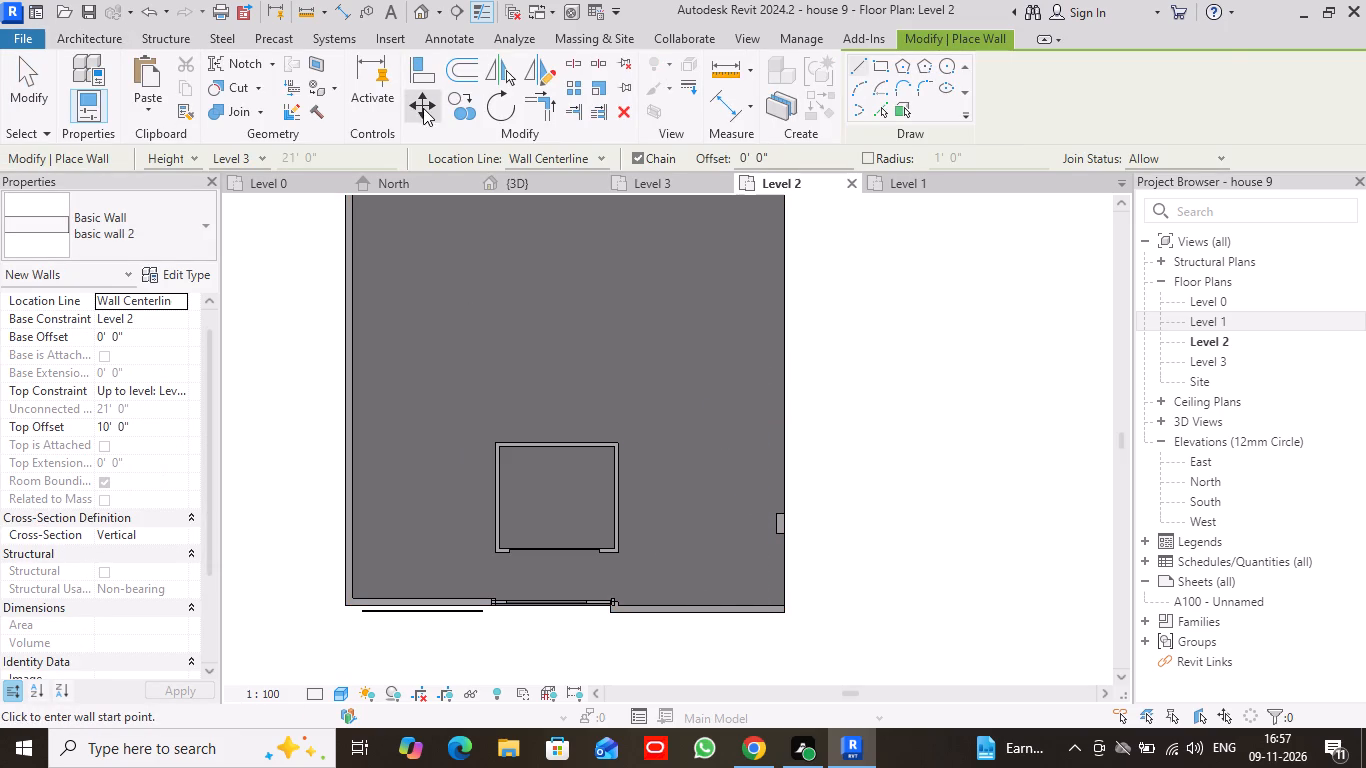
click(453, 106)
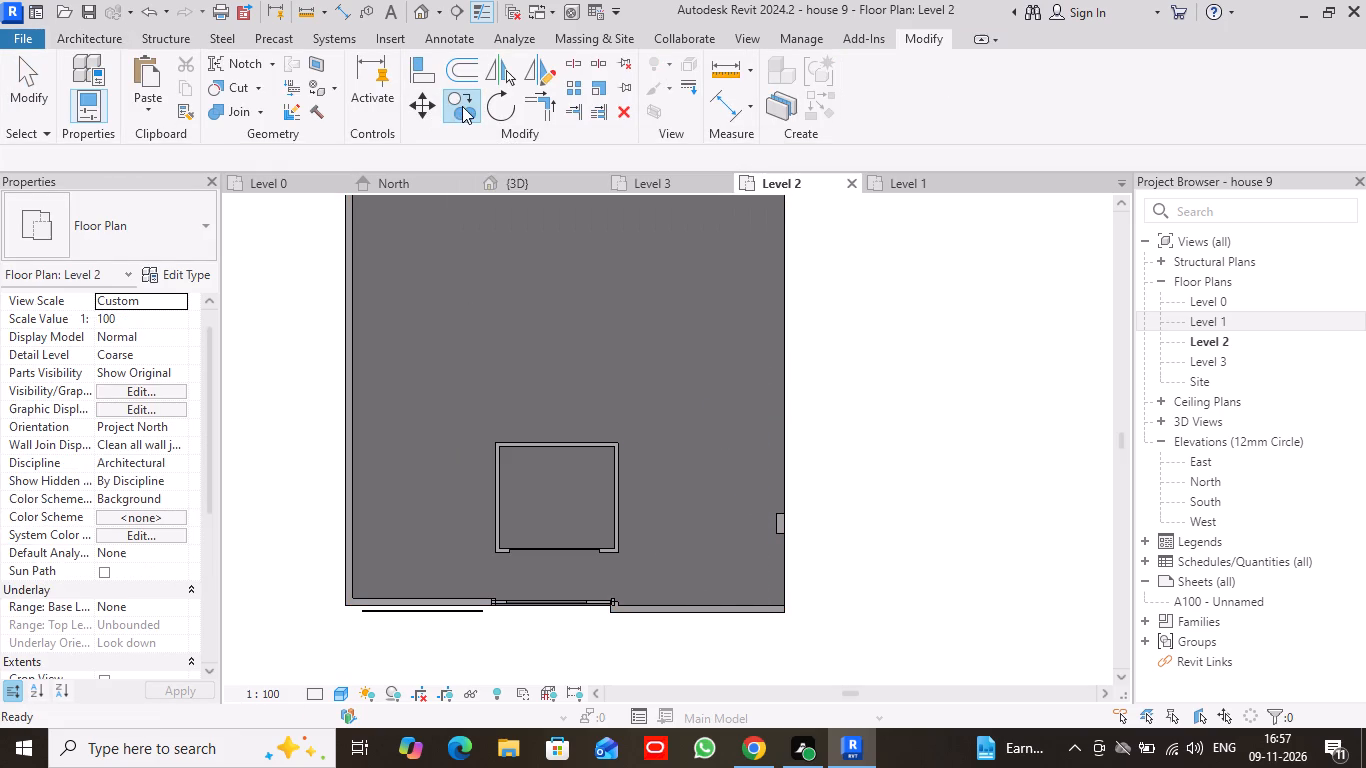
click(778, 528)
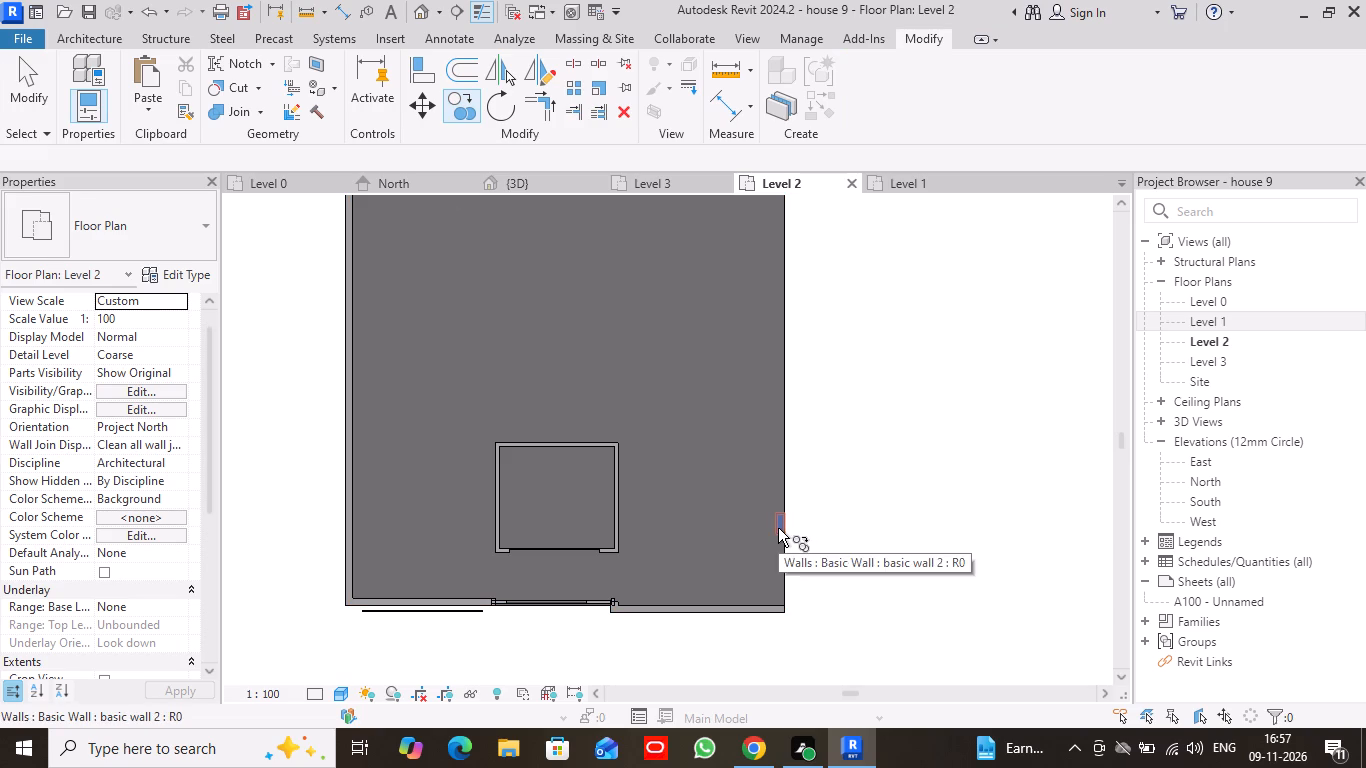
key(Return)
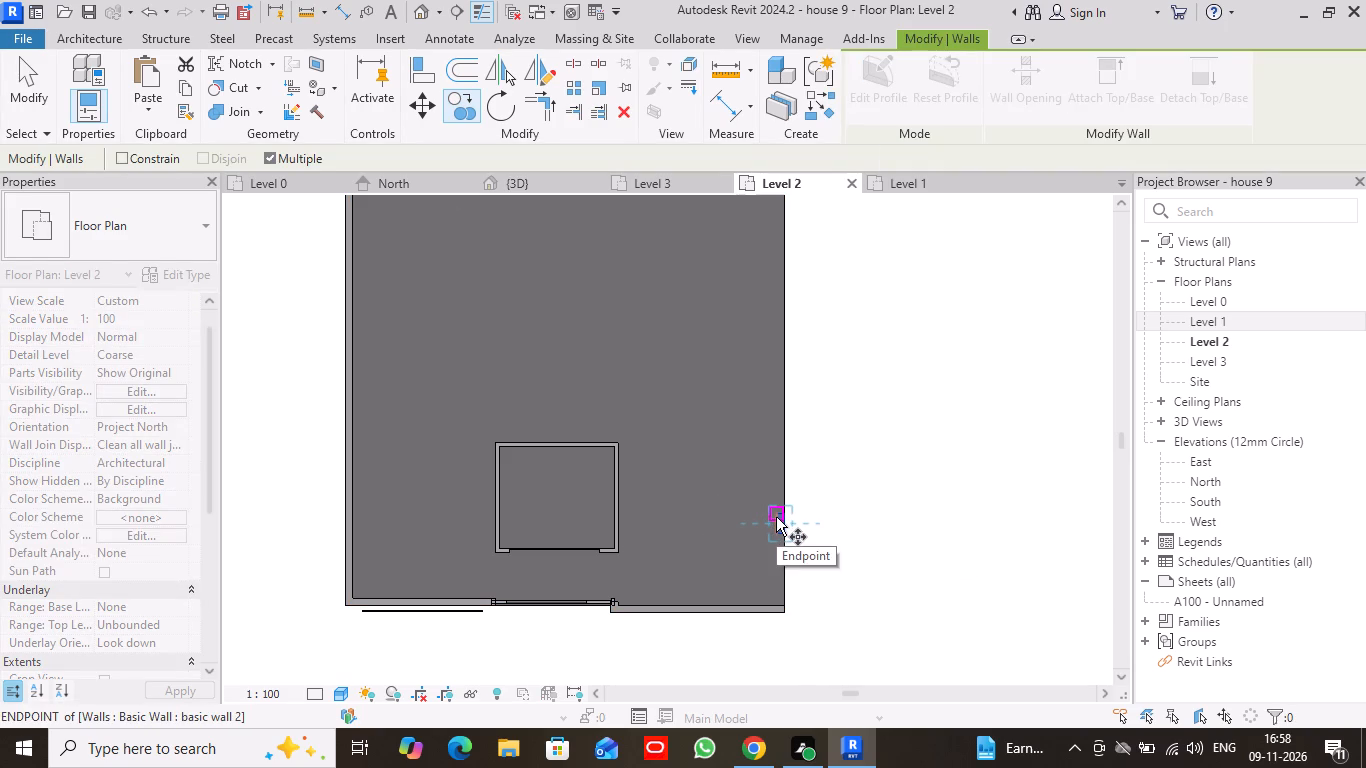
scroll(777, 512, up, 2)
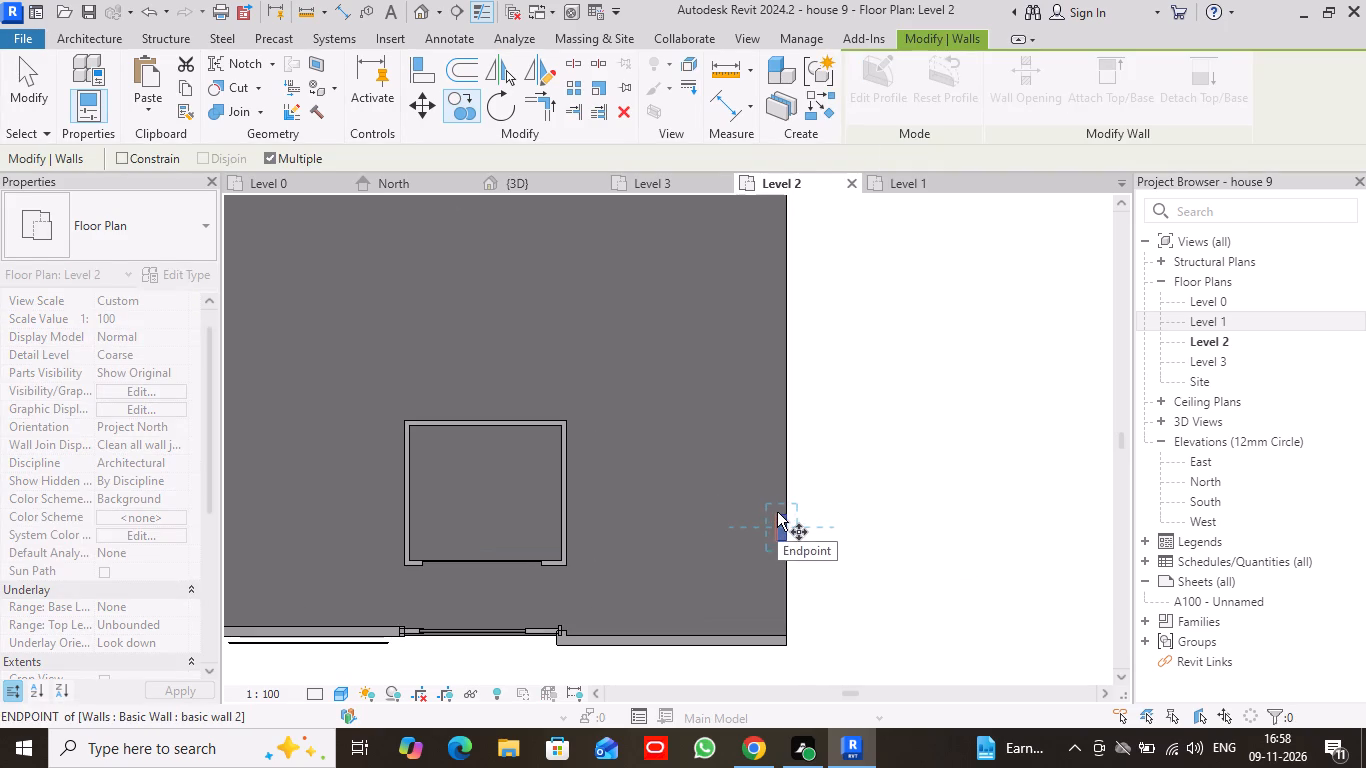
click(776, 515)
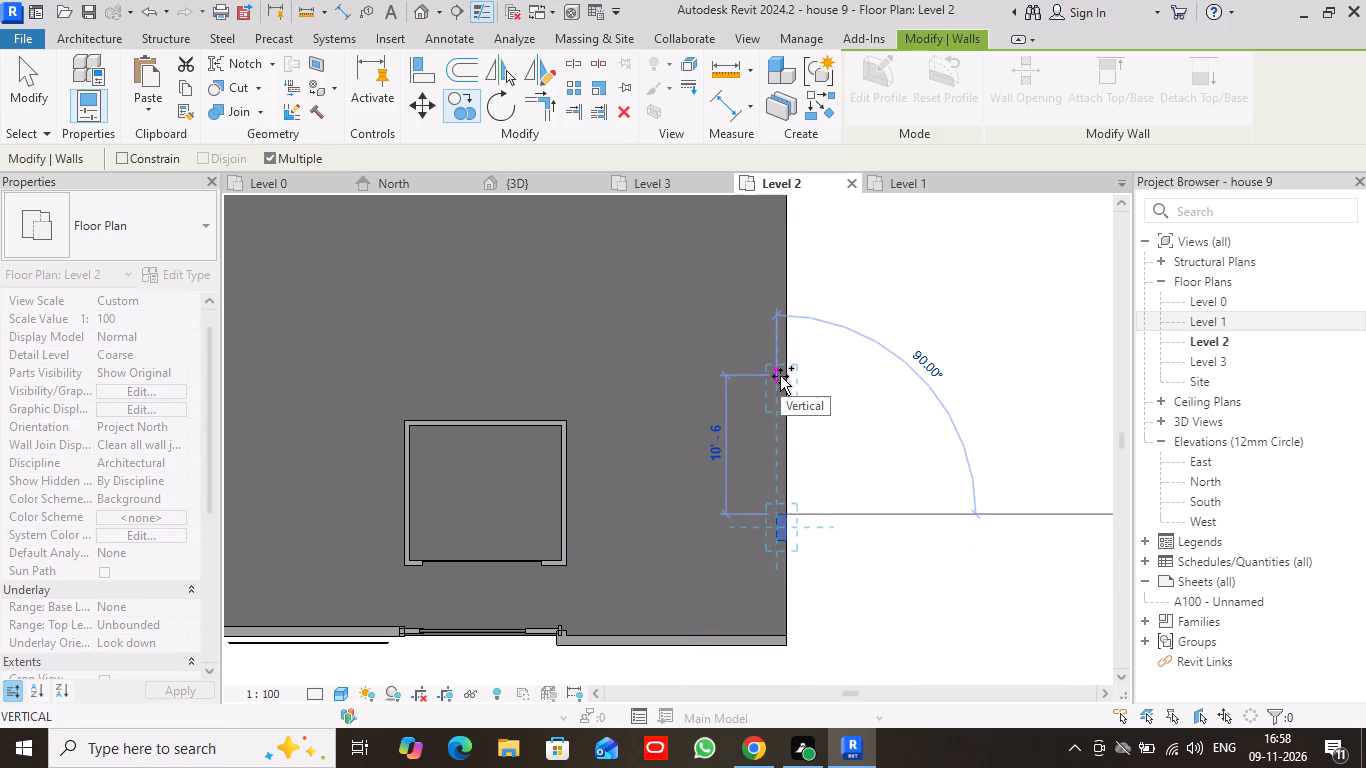
click(779, 381)
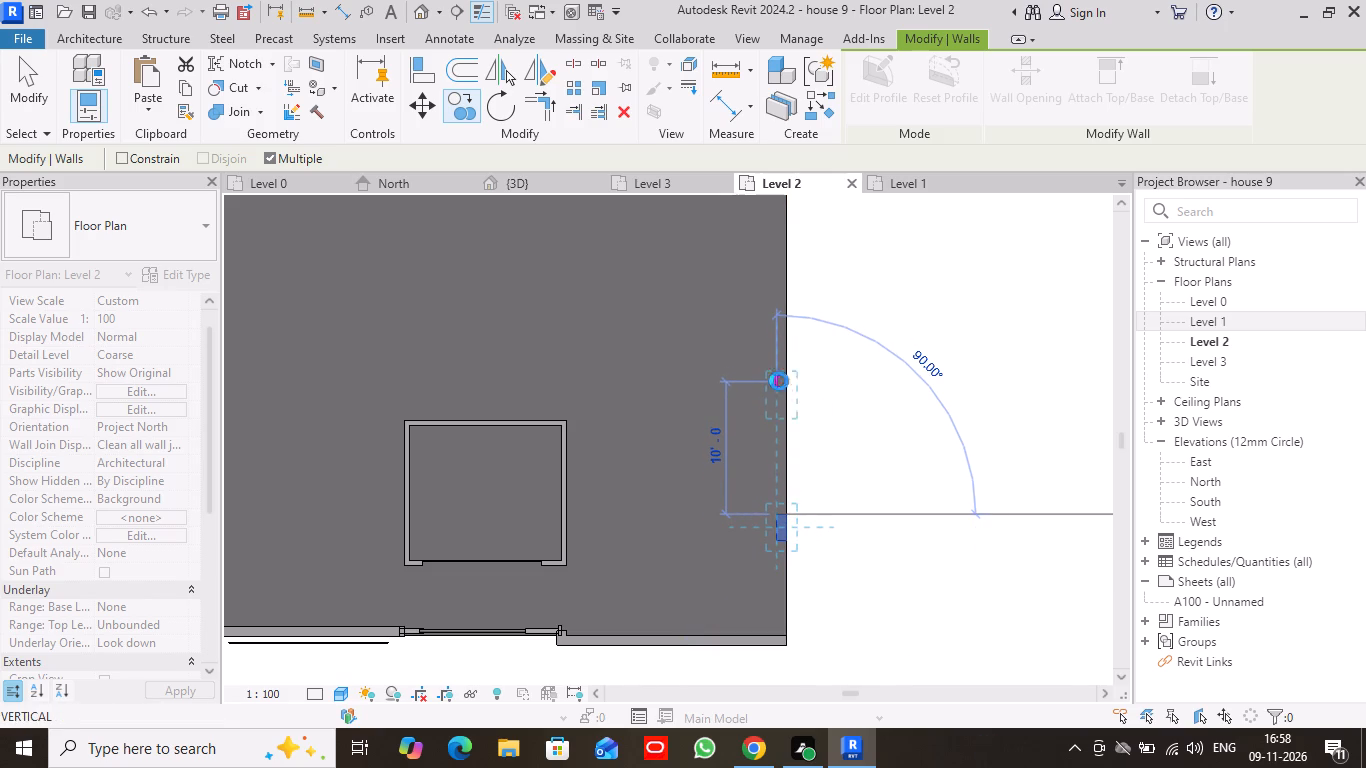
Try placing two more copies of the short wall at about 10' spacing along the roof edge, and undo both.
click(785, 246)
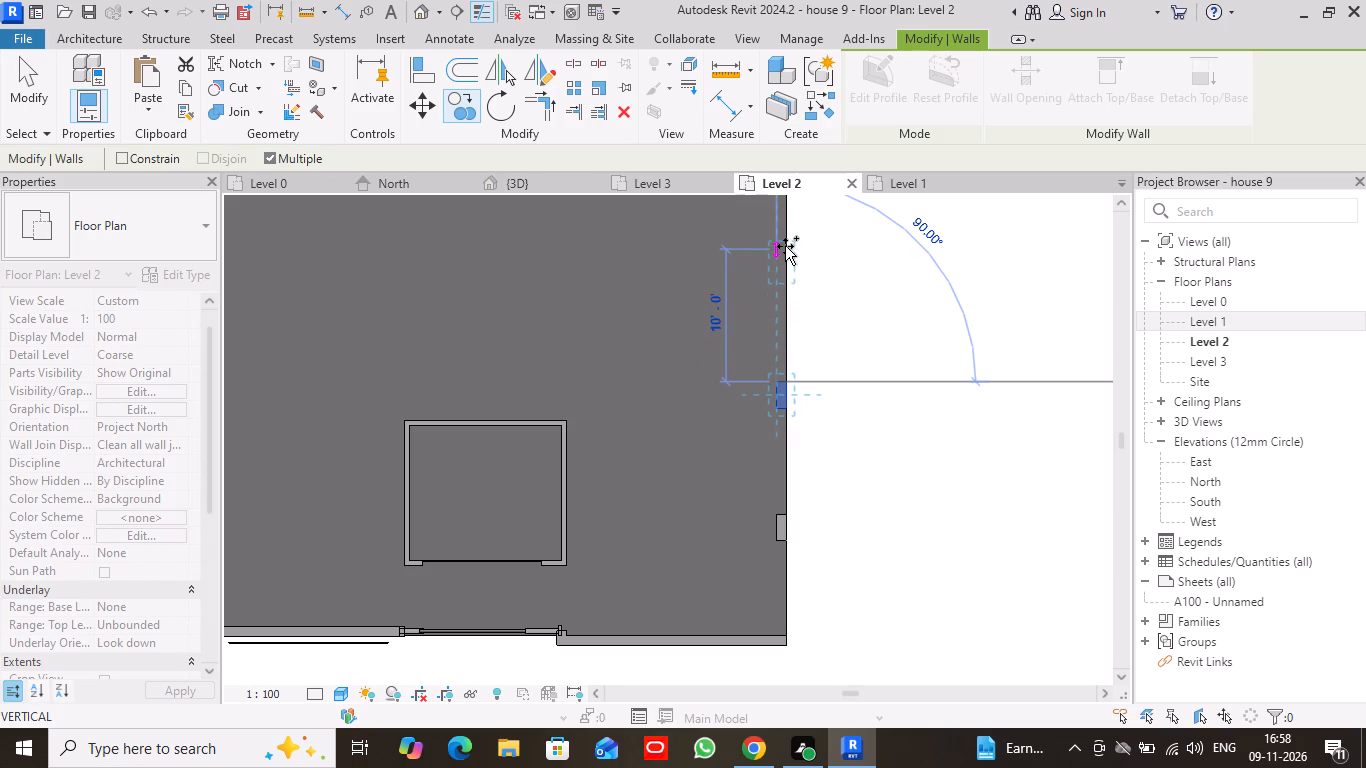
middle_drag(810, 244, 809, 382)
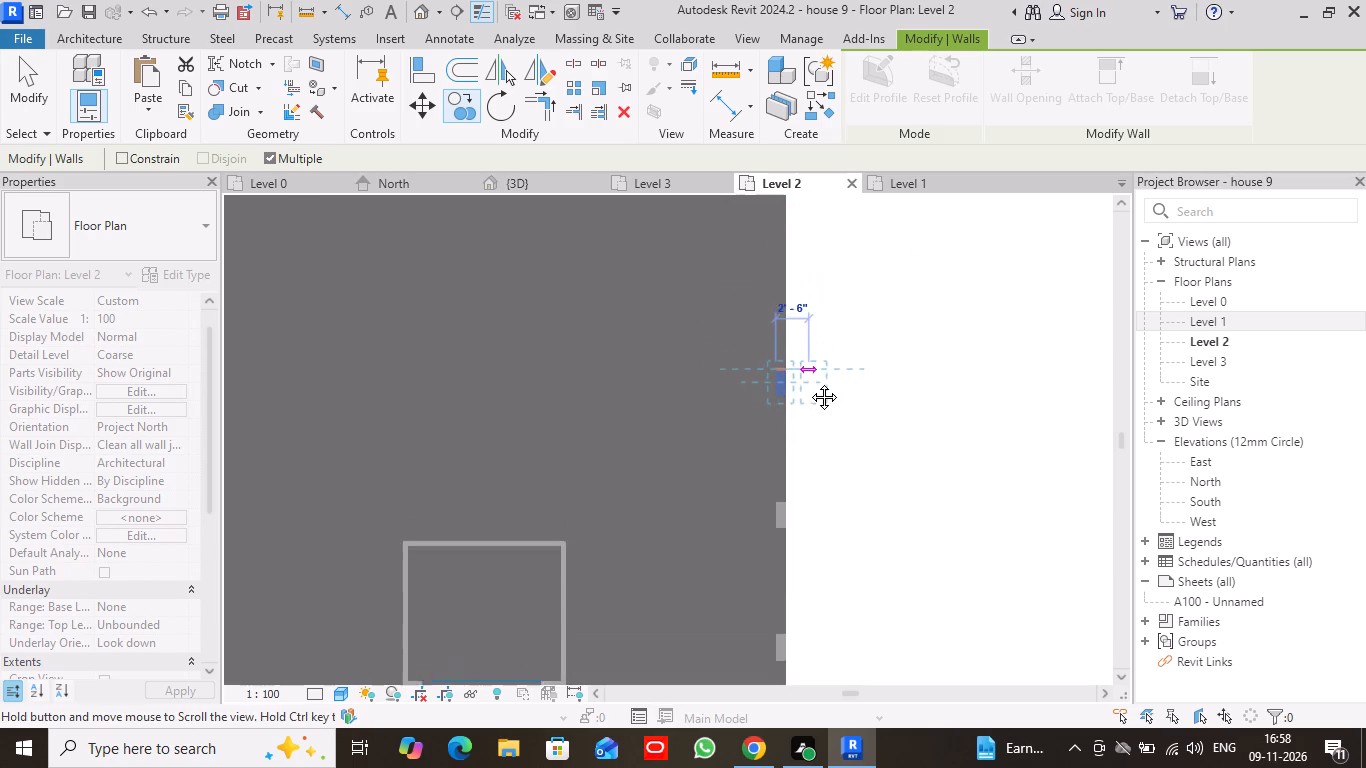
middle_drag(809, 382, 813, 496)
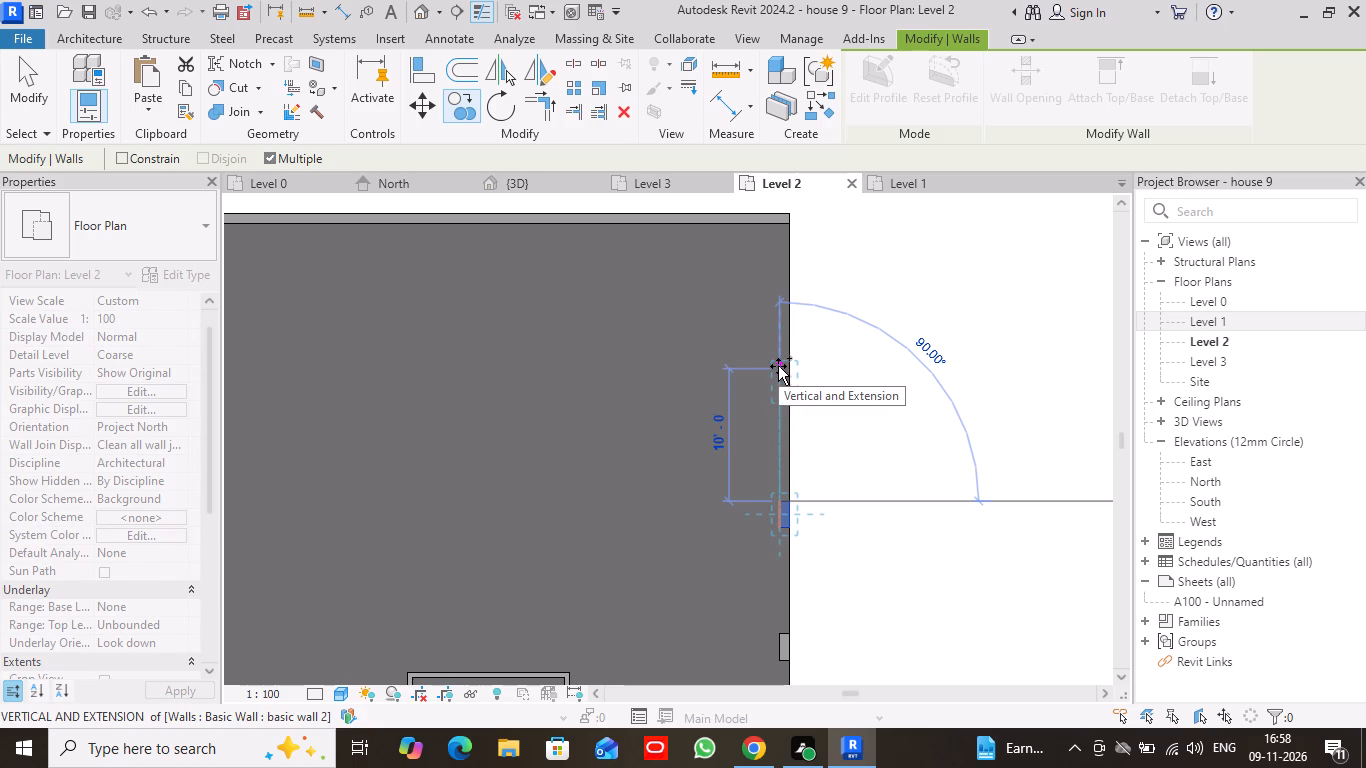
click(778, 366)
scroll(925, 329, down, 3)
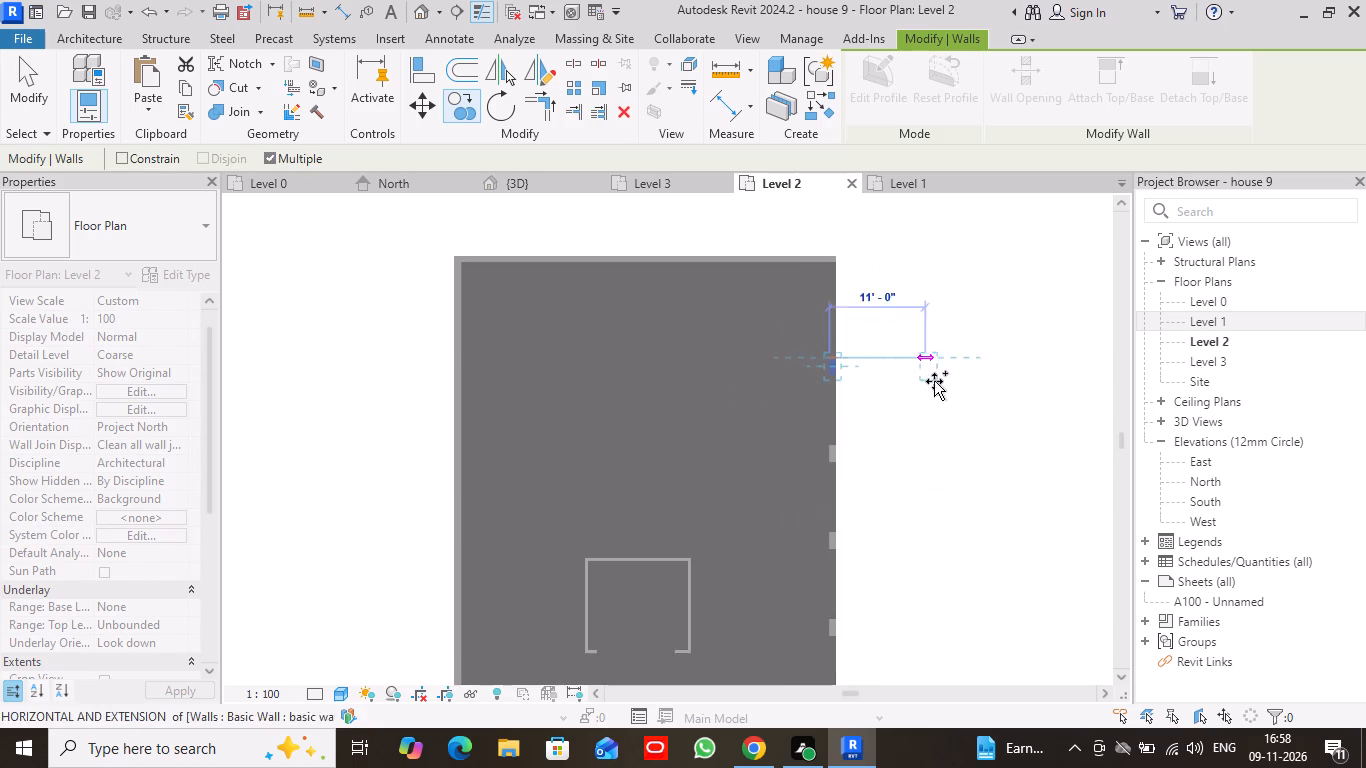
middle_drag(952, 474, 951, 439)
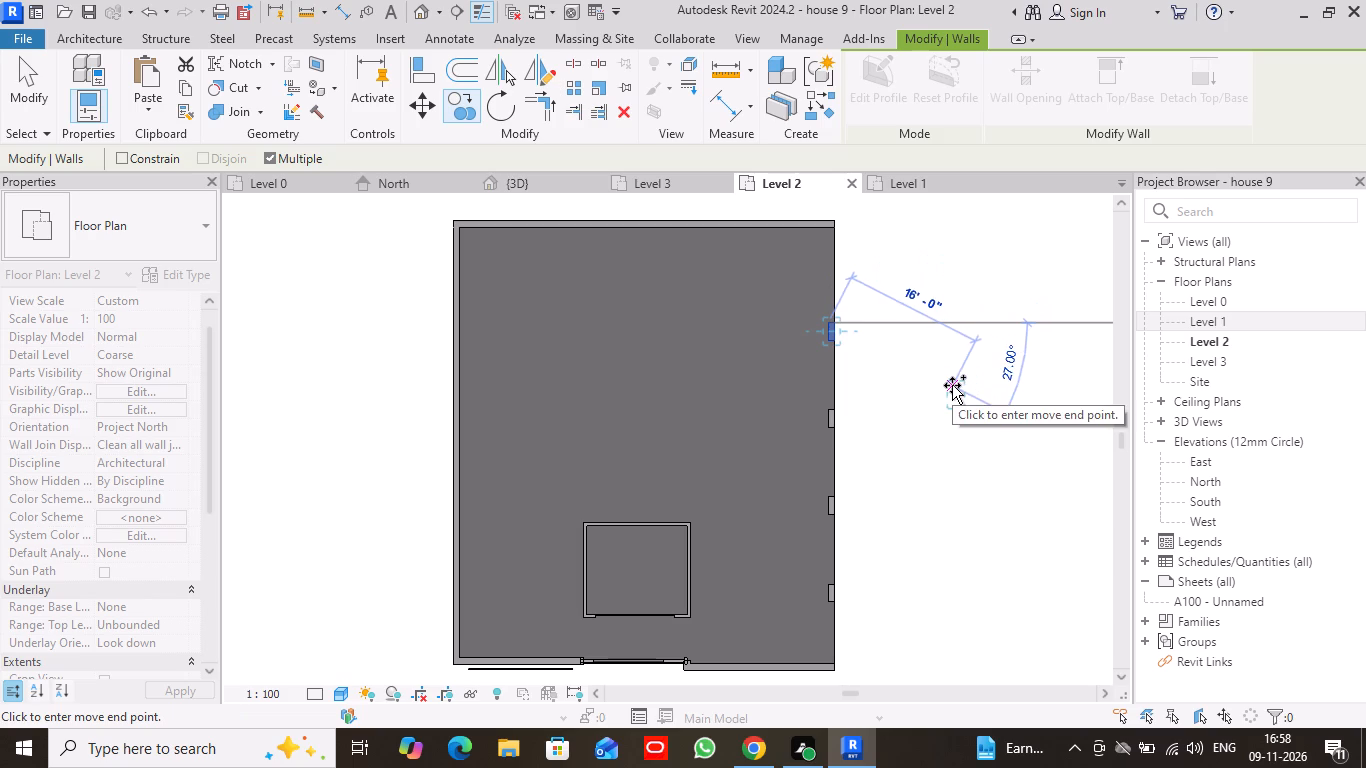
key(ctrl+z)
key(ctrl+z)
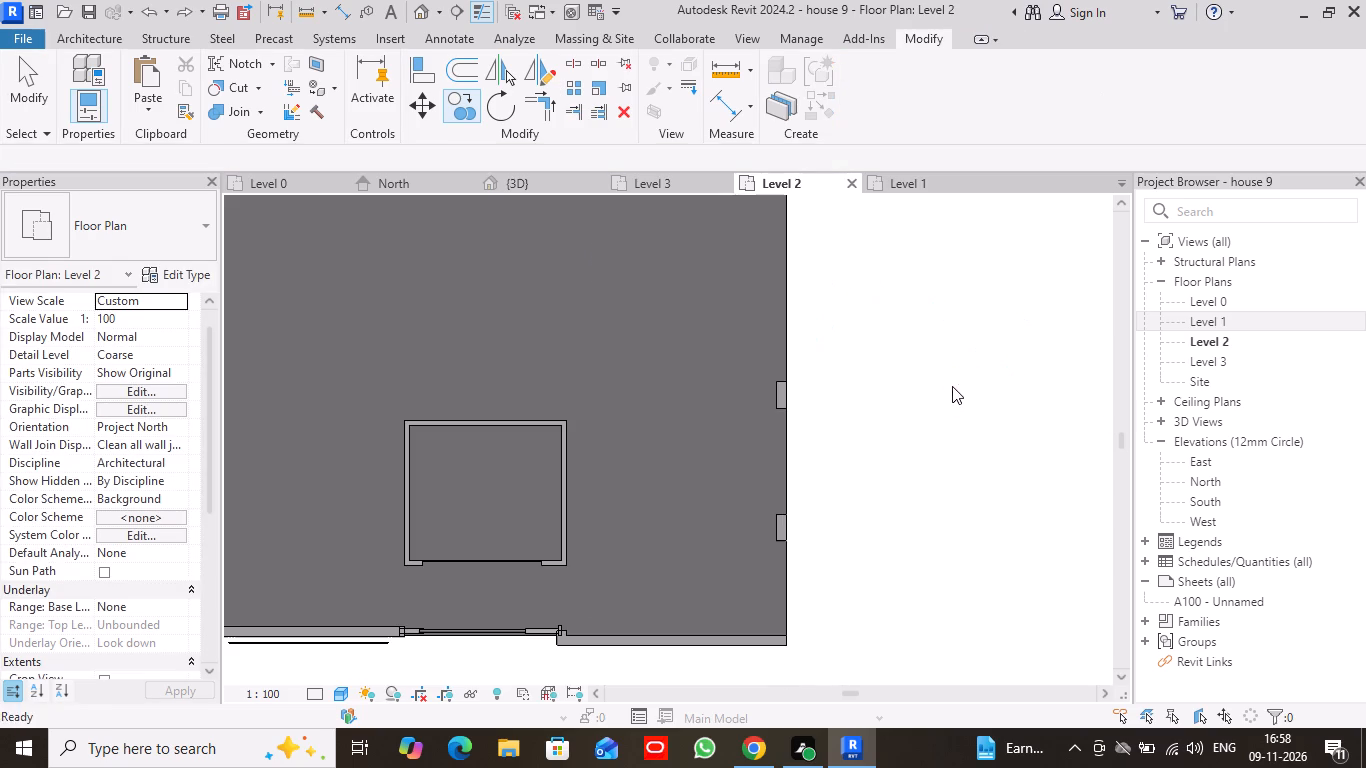
Undo the remaining copy of the short wall on the roof edge.
key(ctrl+z)
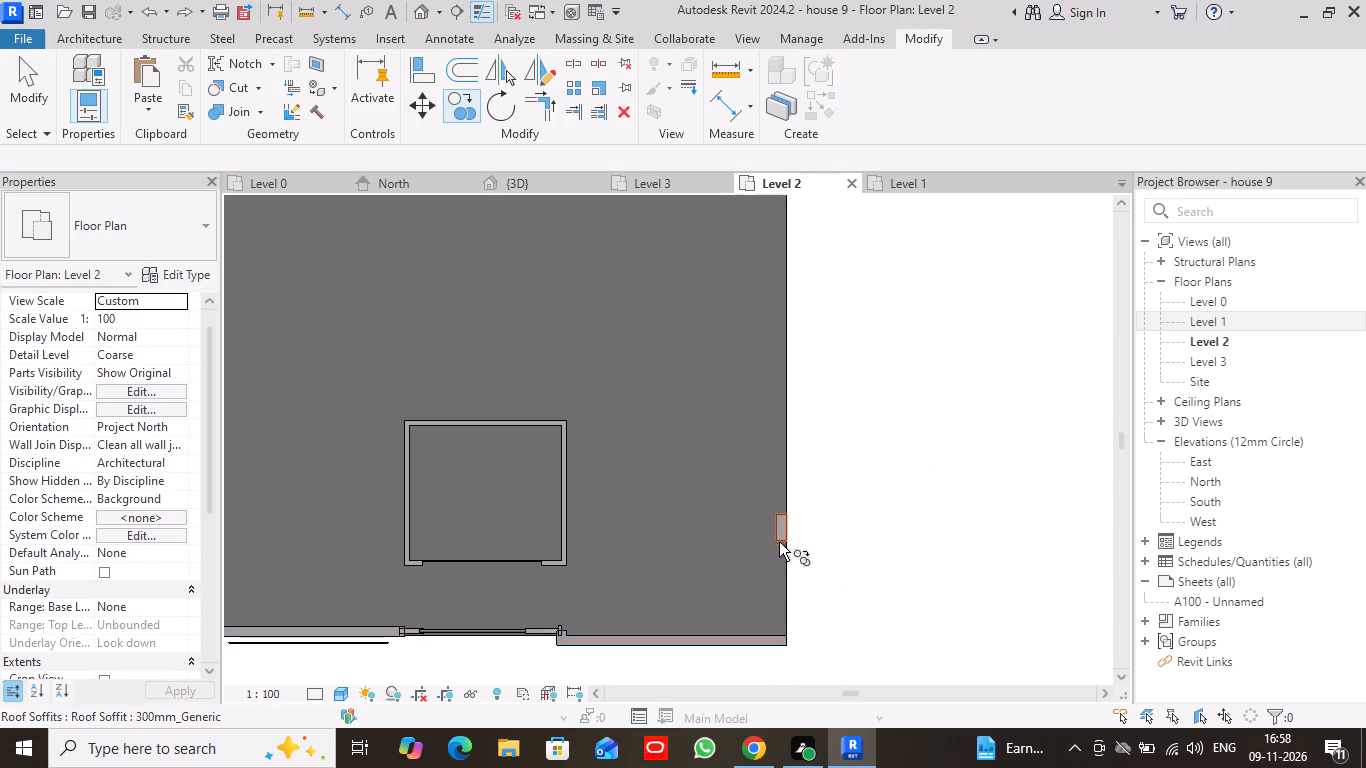
Copy the original short wall northward along the east roof edge, placing four copies at about 8' spacing.
click(780, 519)
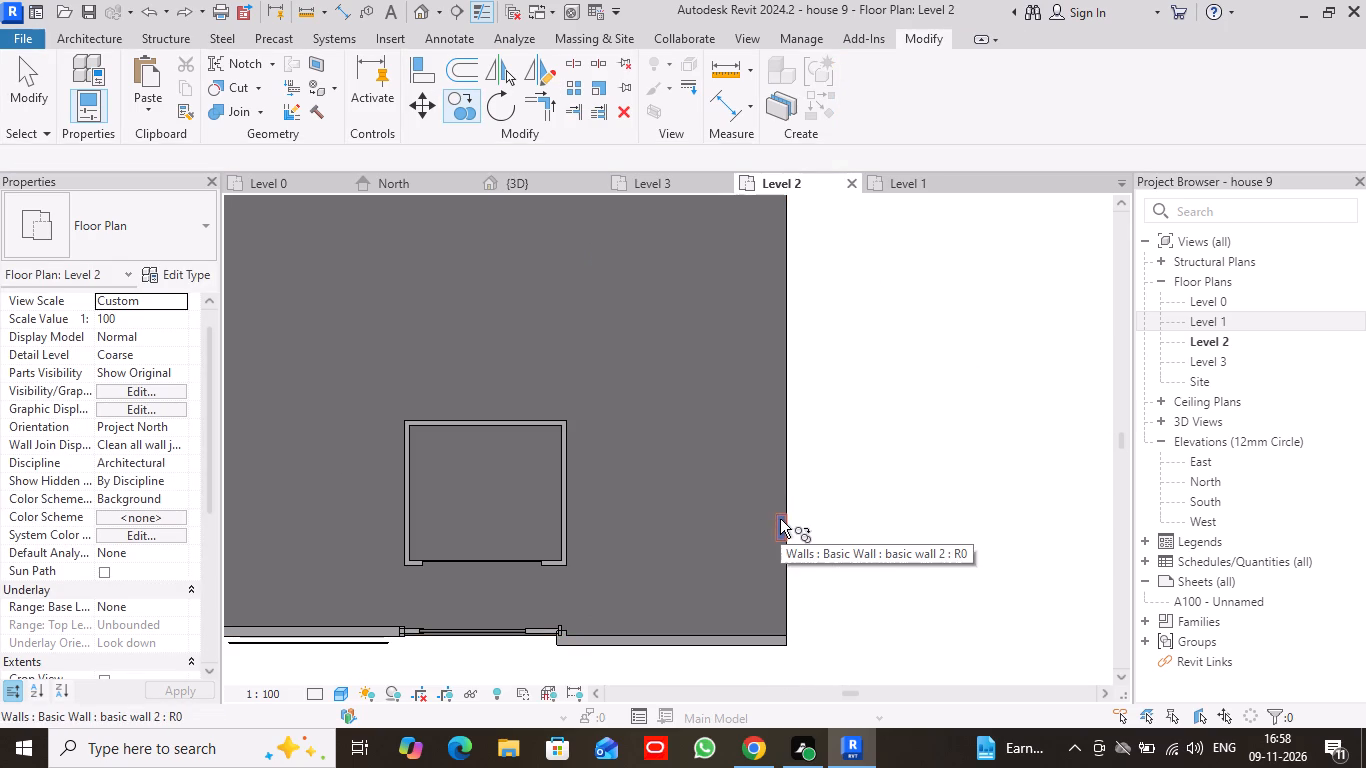
key(Return)
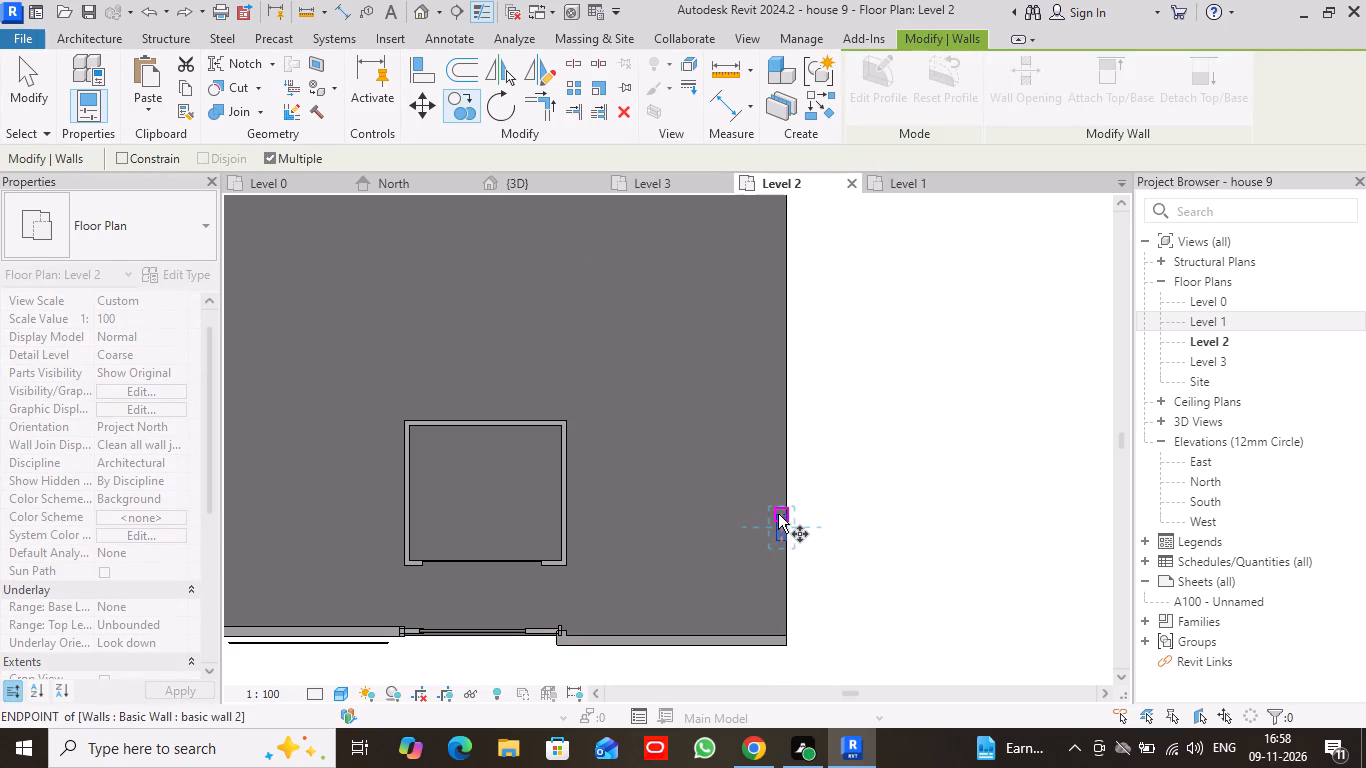
click(778, 514)
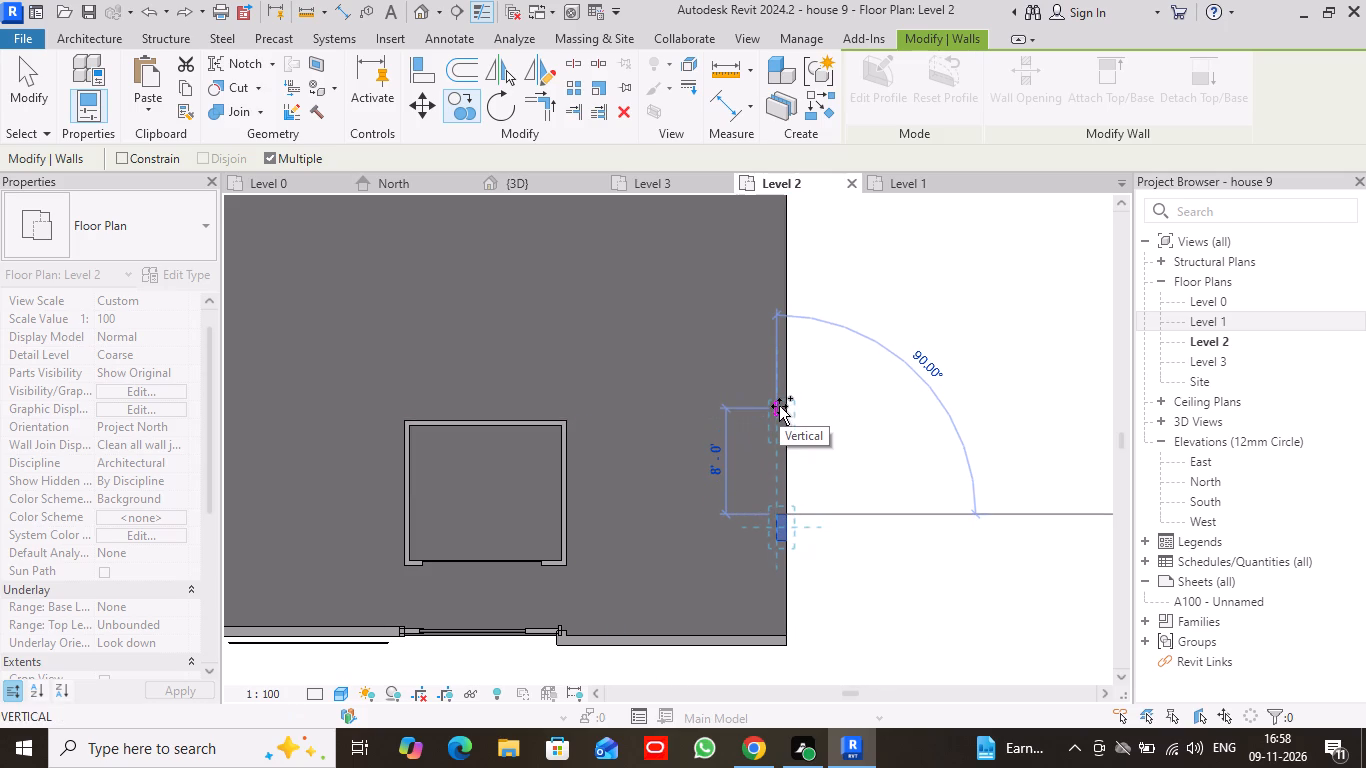
click(779, 406)
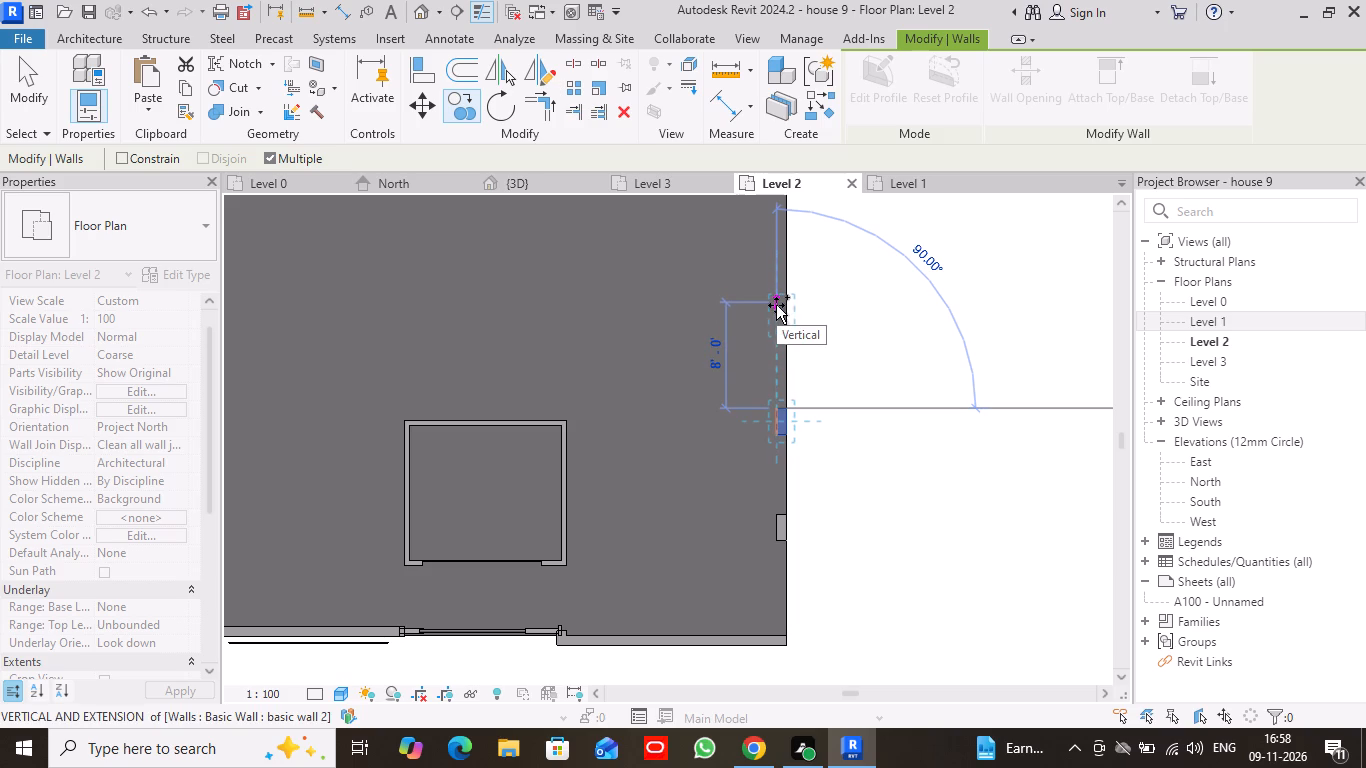
click(776, 305)
scroll(776, 305, down, 2)
middle_drag(776, 305, 776, 307)
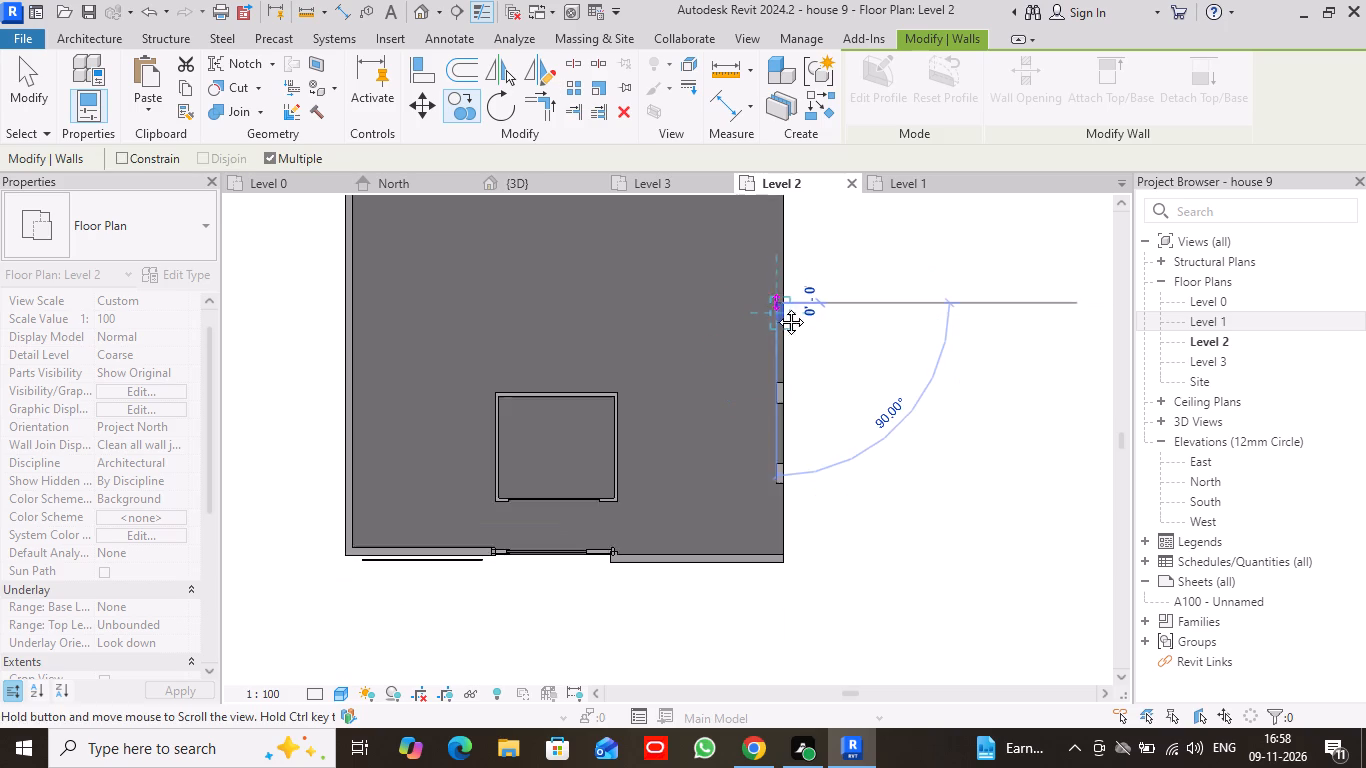
middle_drag(776, 307, 766, 489)
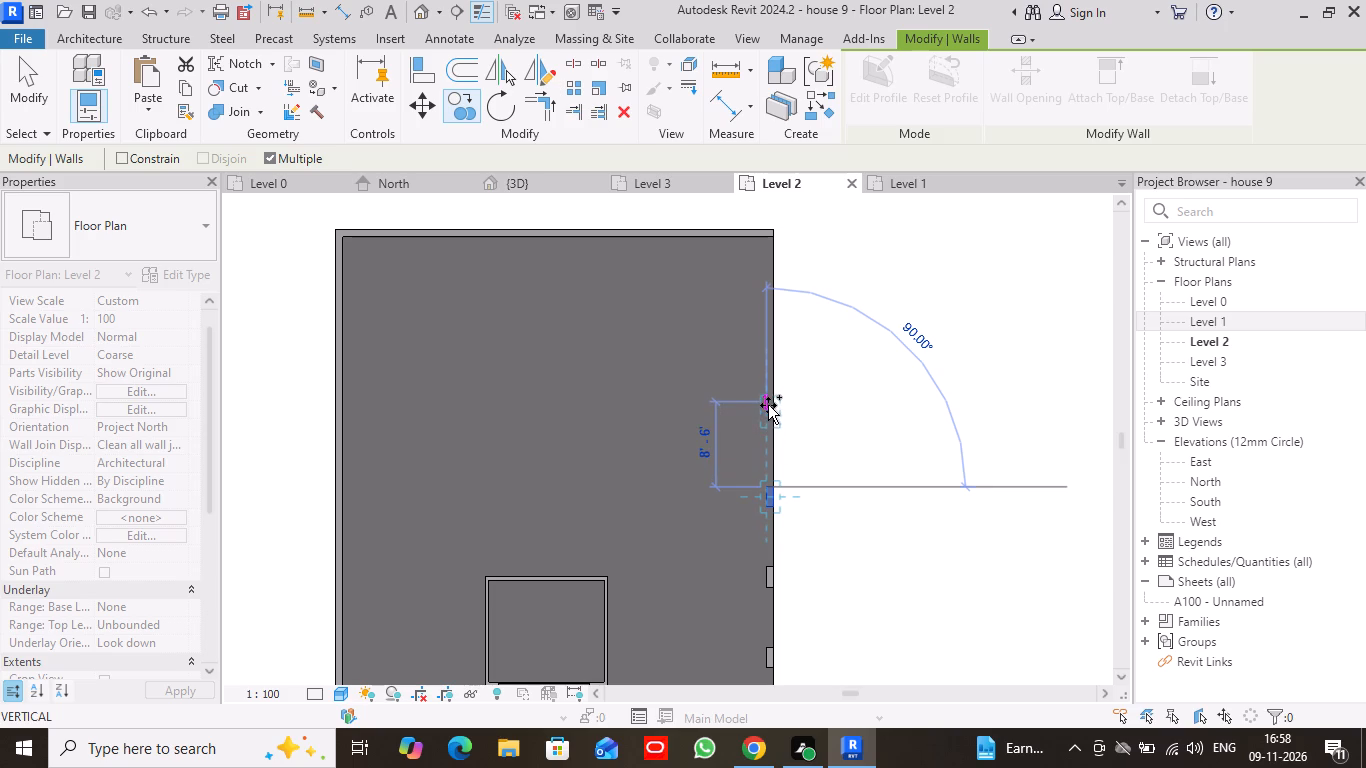
click(768, 409)
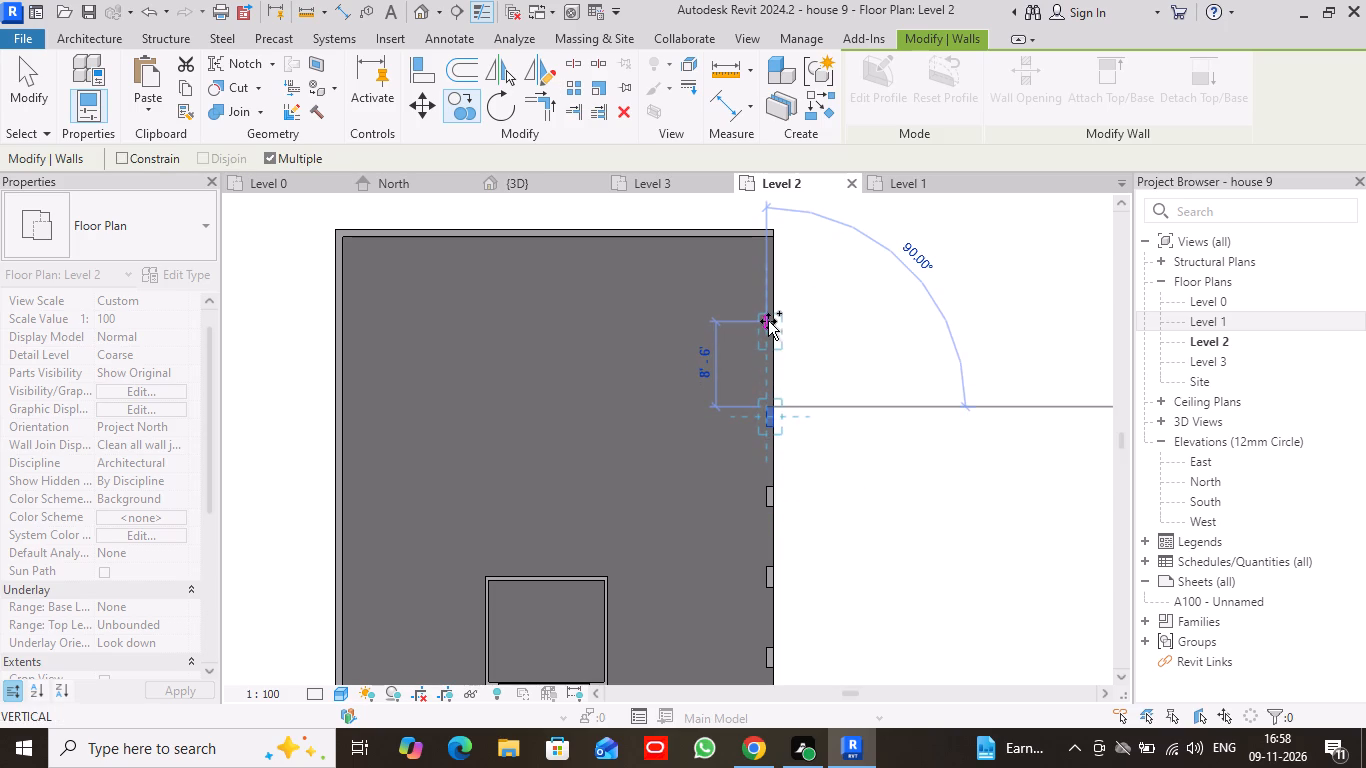
click(768, 327)
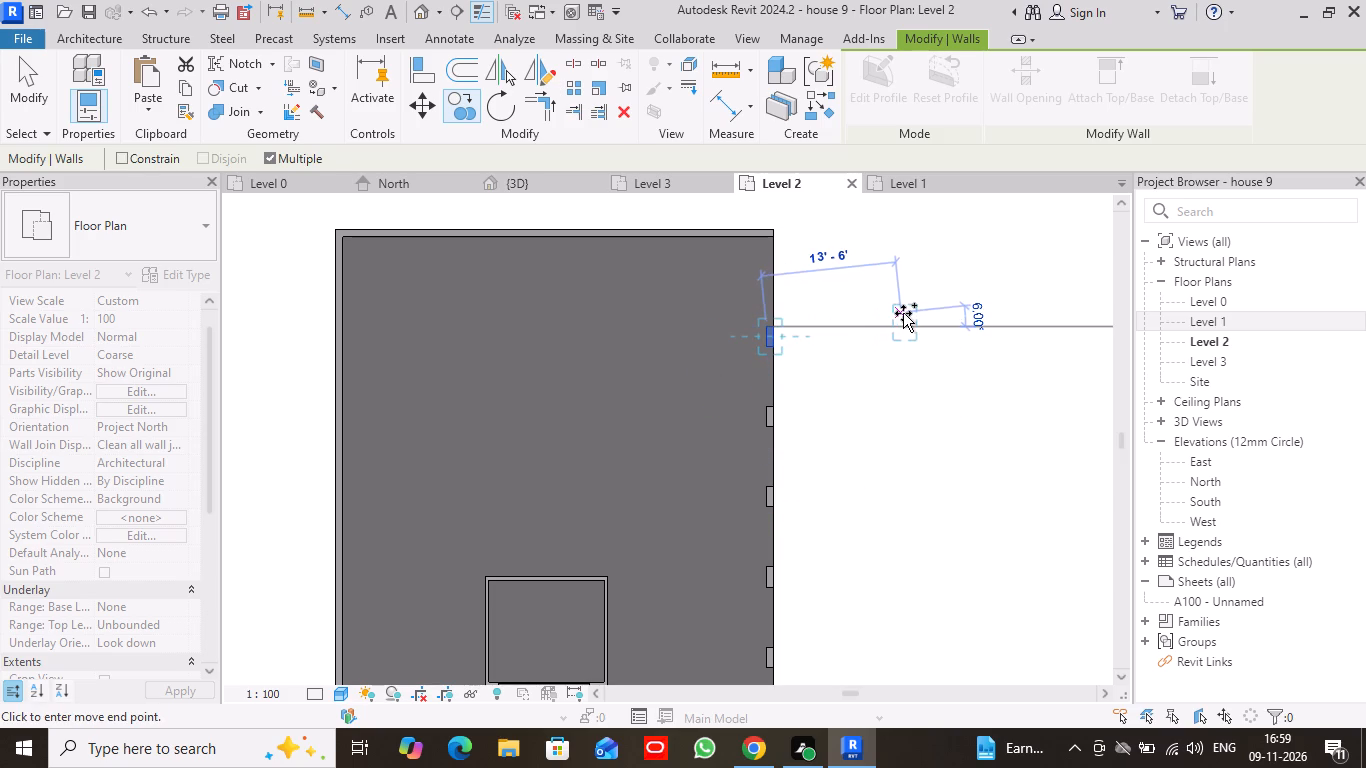
scroll(904, 313, down, 2)
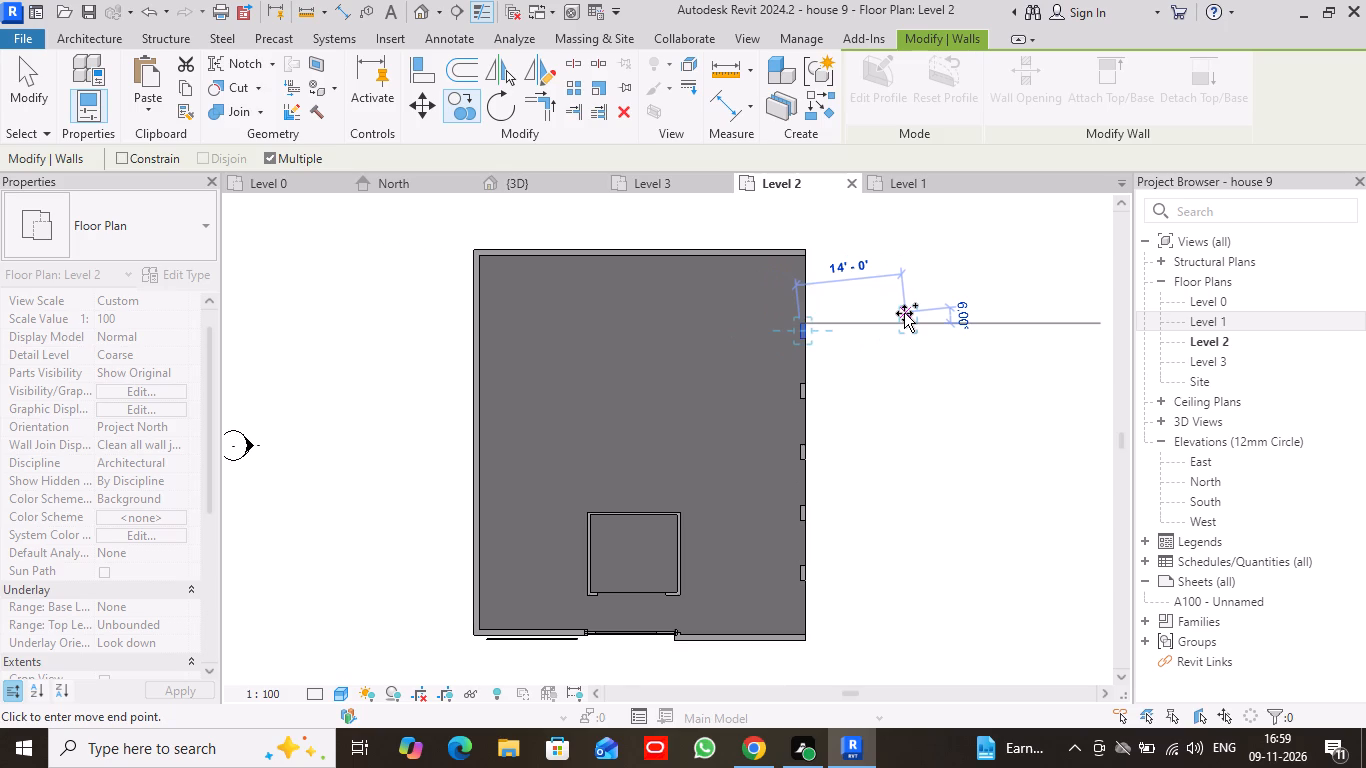
click(32, 58)
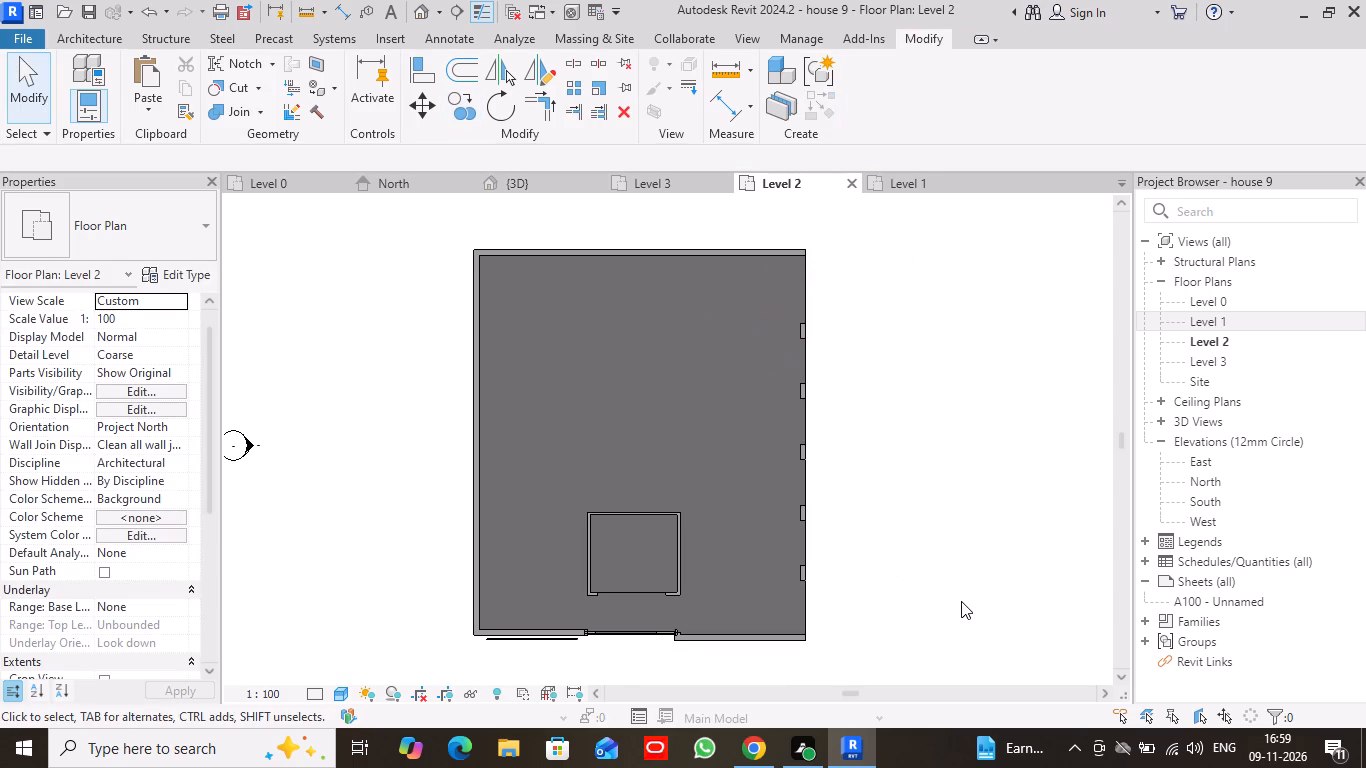
Check the short walls in 3D, and copy the northernmost one in the Level 2 plan to the roof's northeast corner.
click(539, 188)
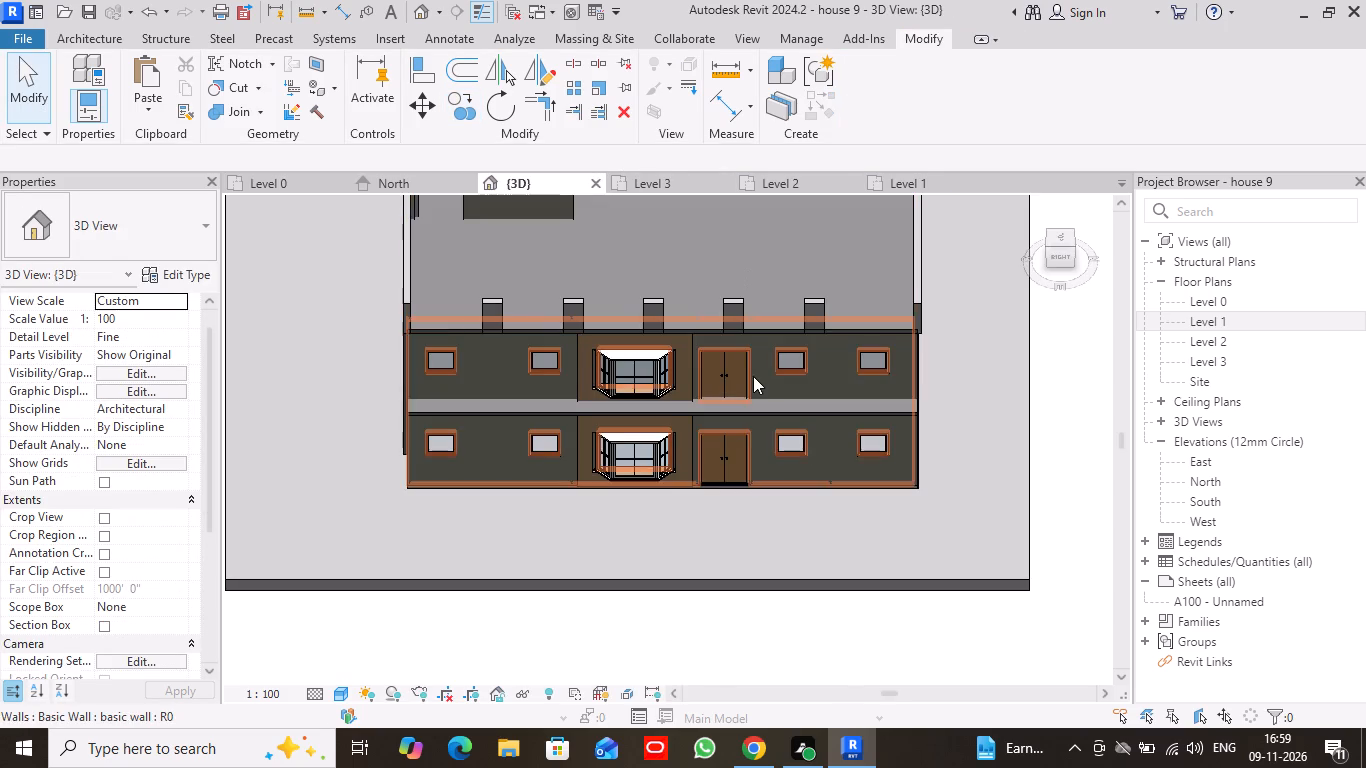
scroll(918, 394, up, 2)
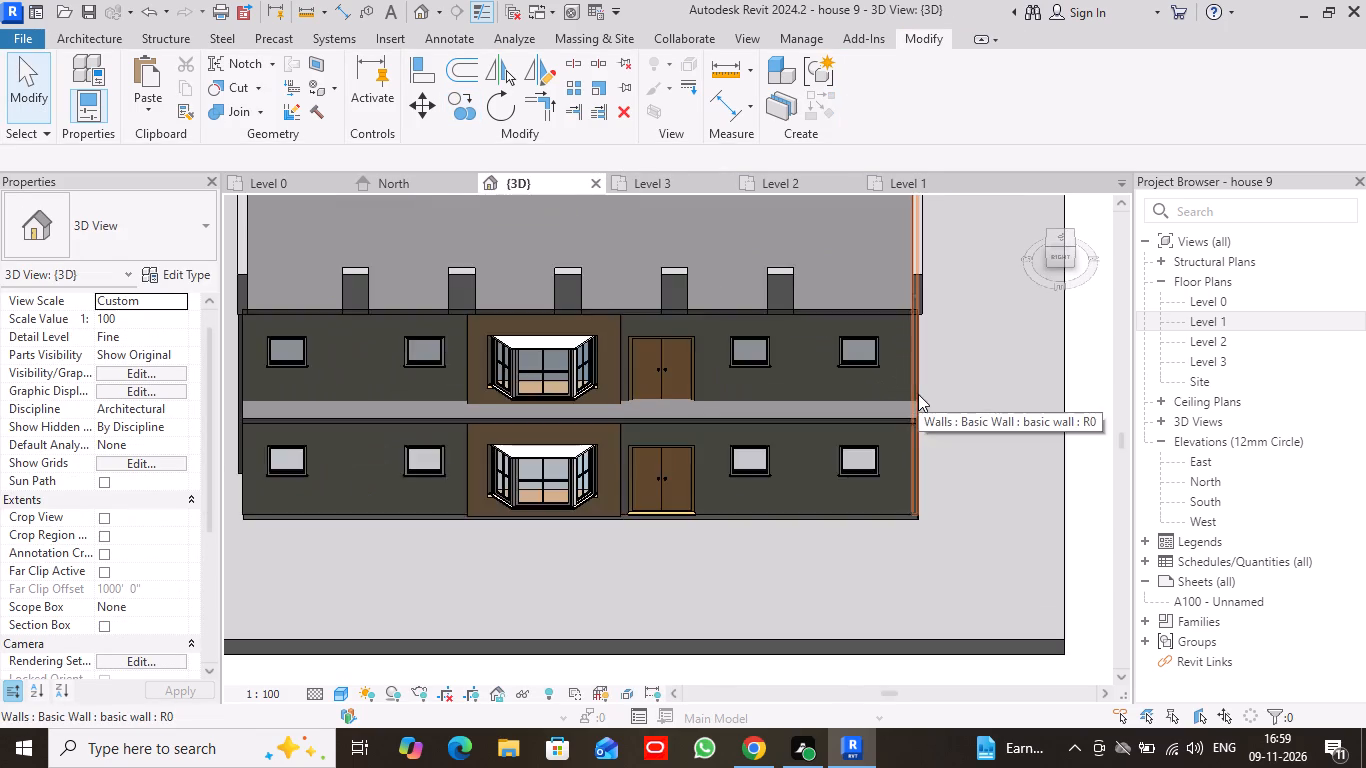
scroll(920, 394, down, 3)
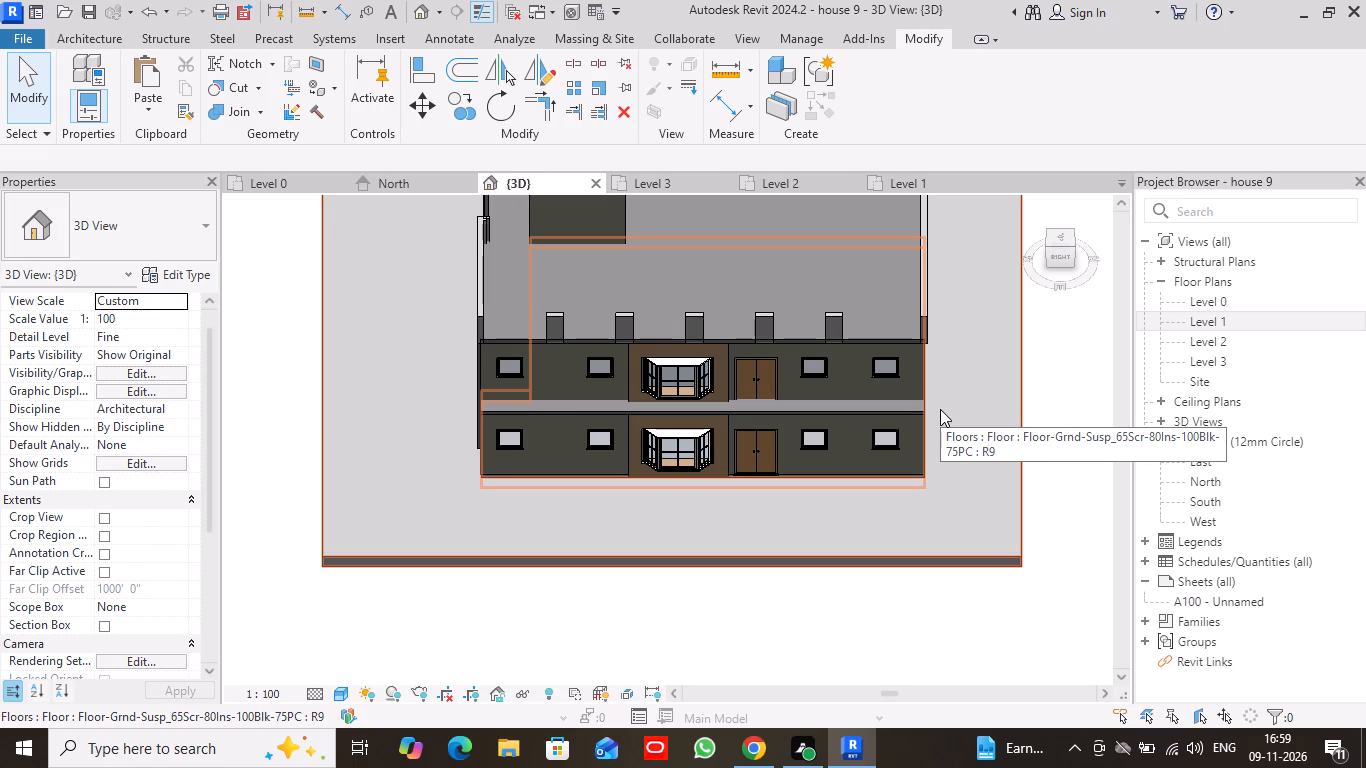
click(799, 182)
scroll(831, 369, up, 2)
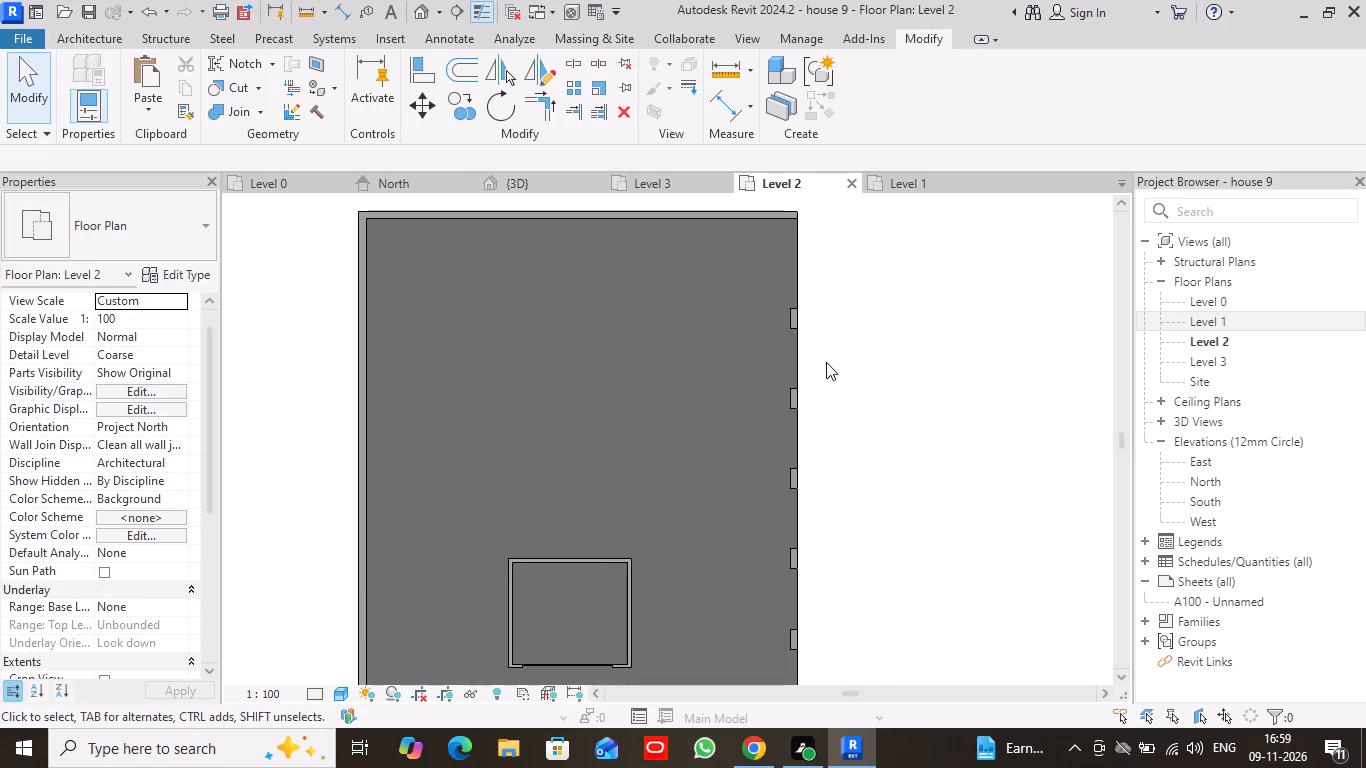
click(794, 319)
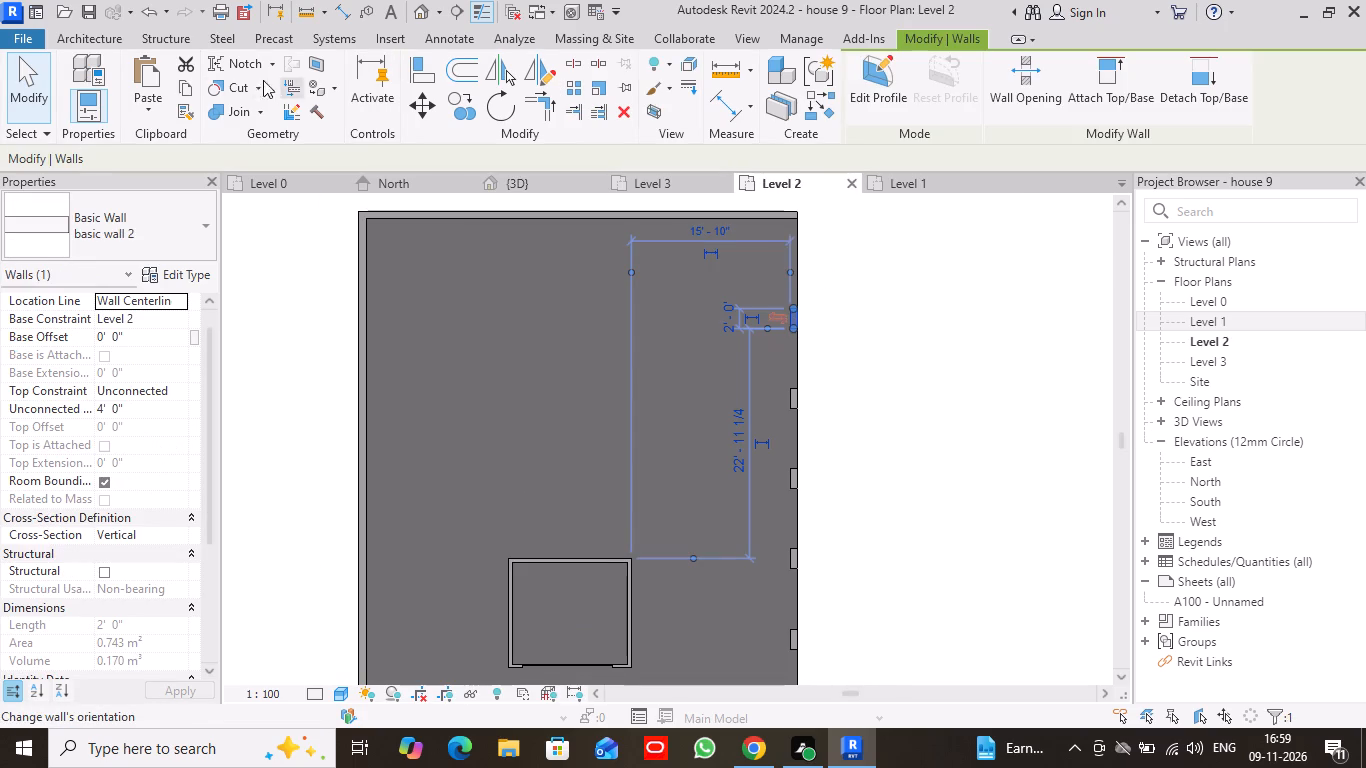
click(465, 105)
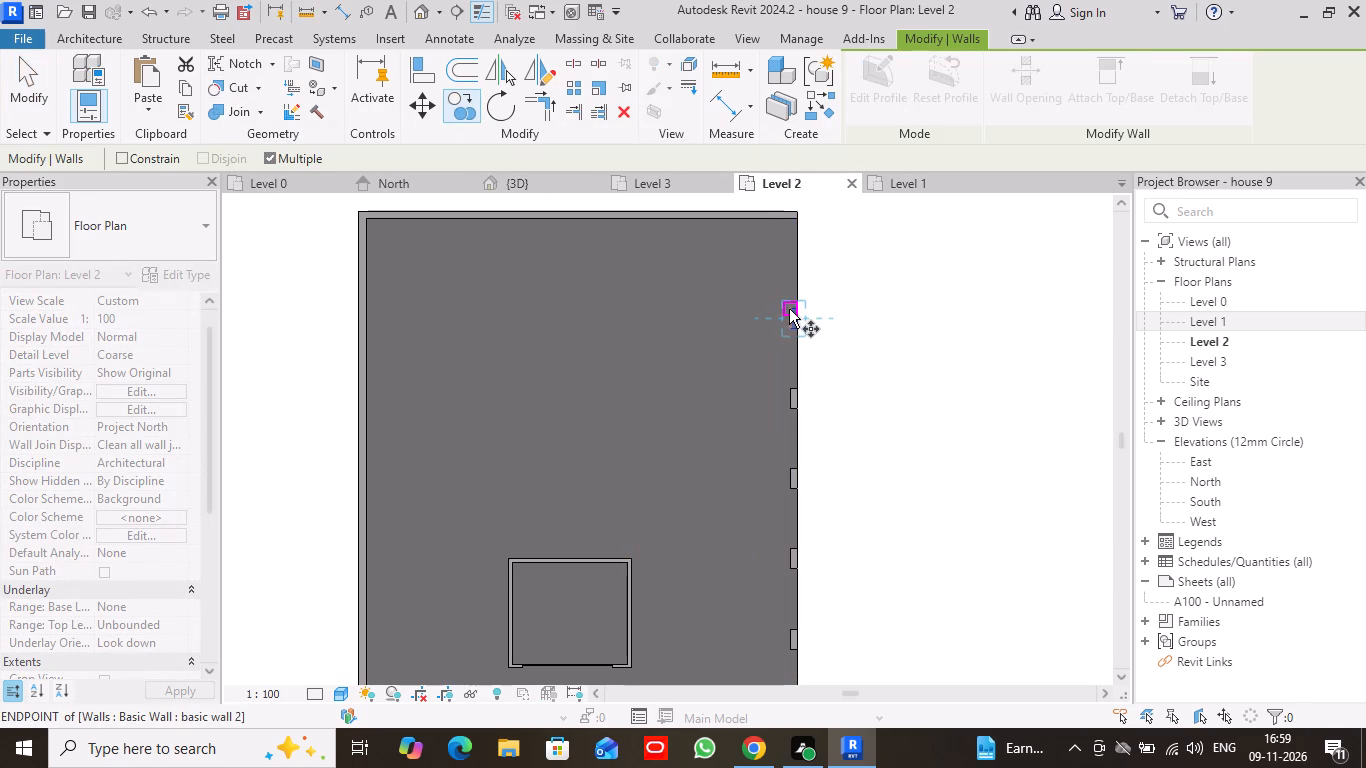
click(789, 309)
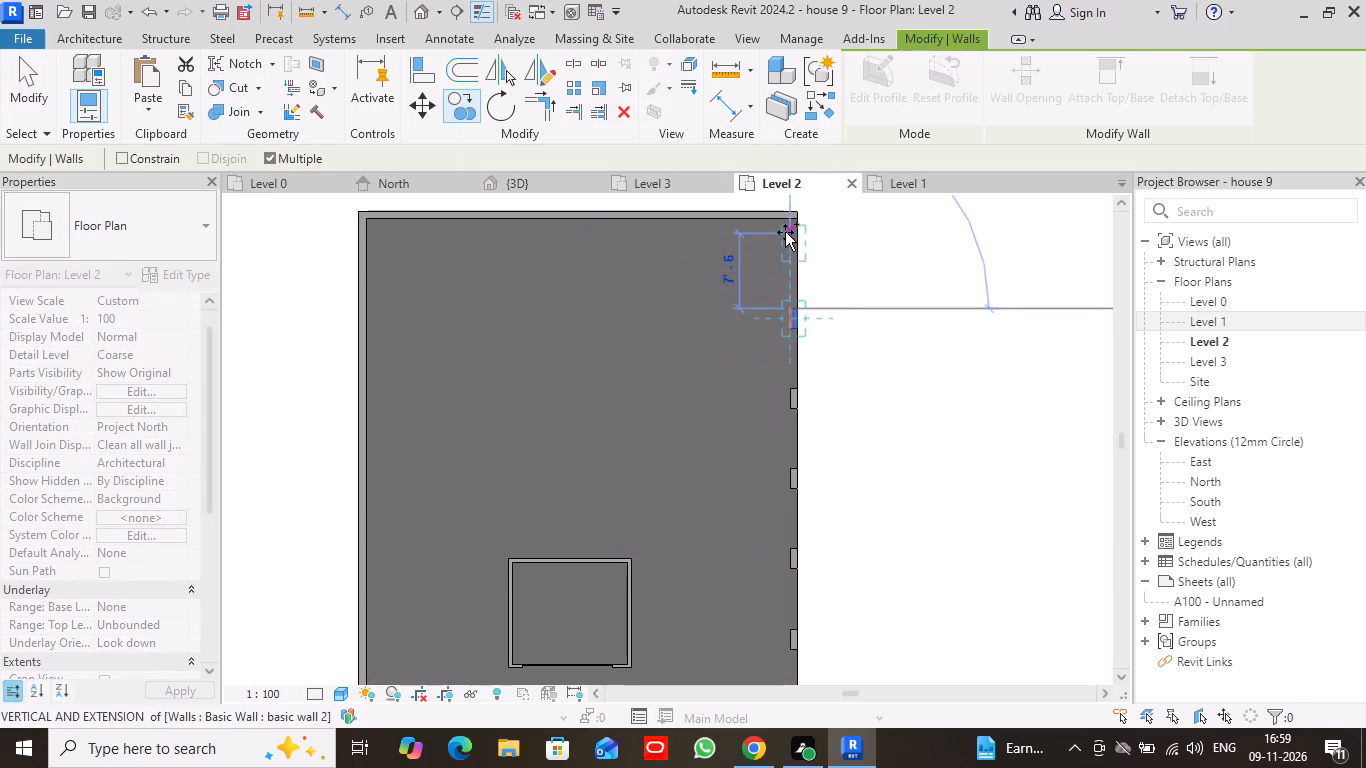
click(785, 226)
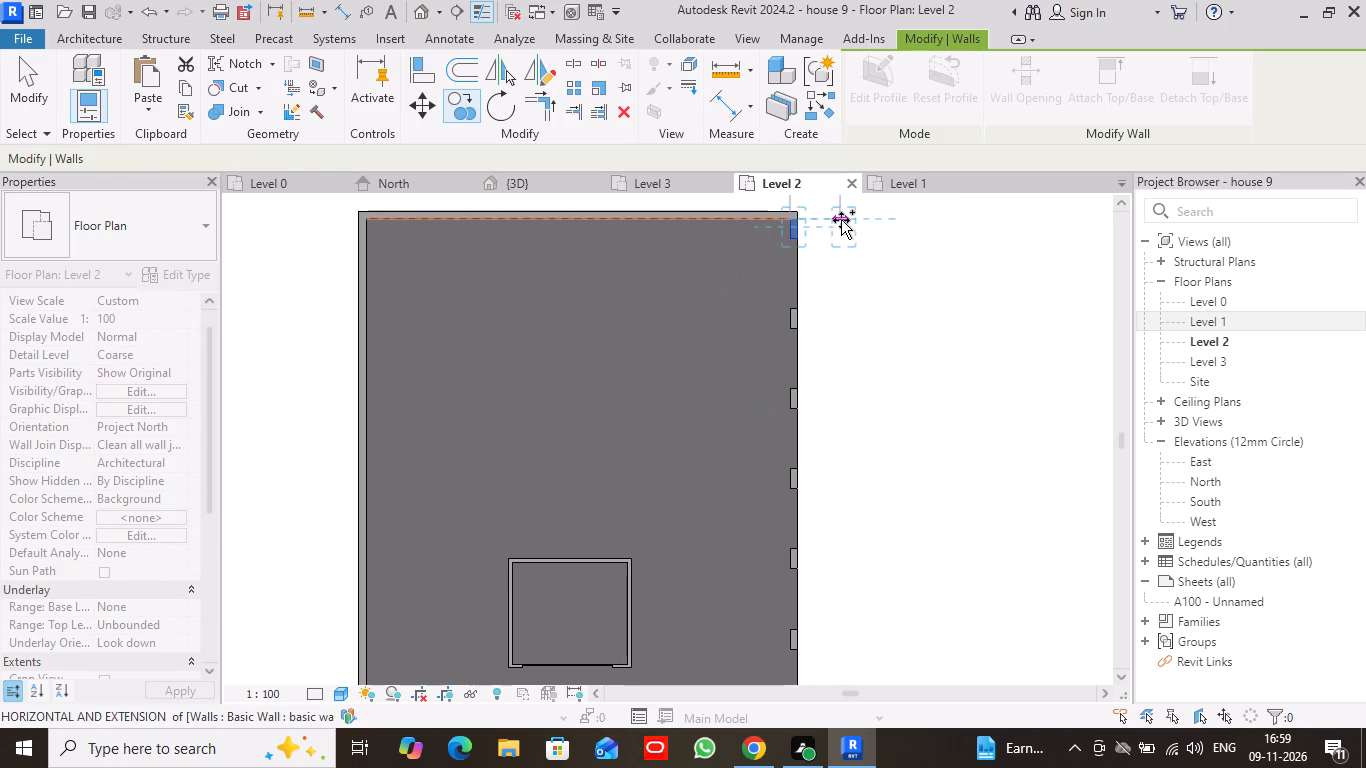
click(24, 79)
Nudge the short wall at the northeast corner slightly south along the roof edge.
scroll(740, 341, down, 2)
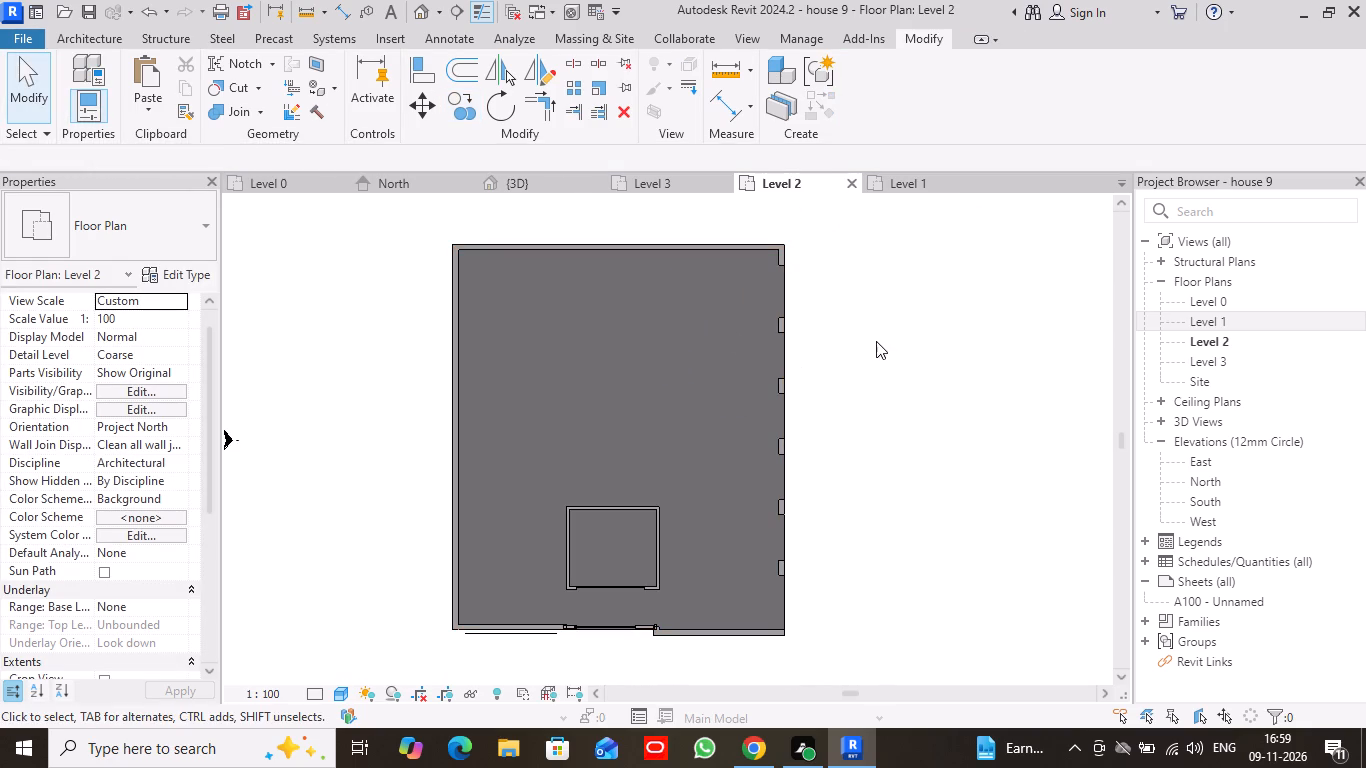
click(780, 263)
key(Down)
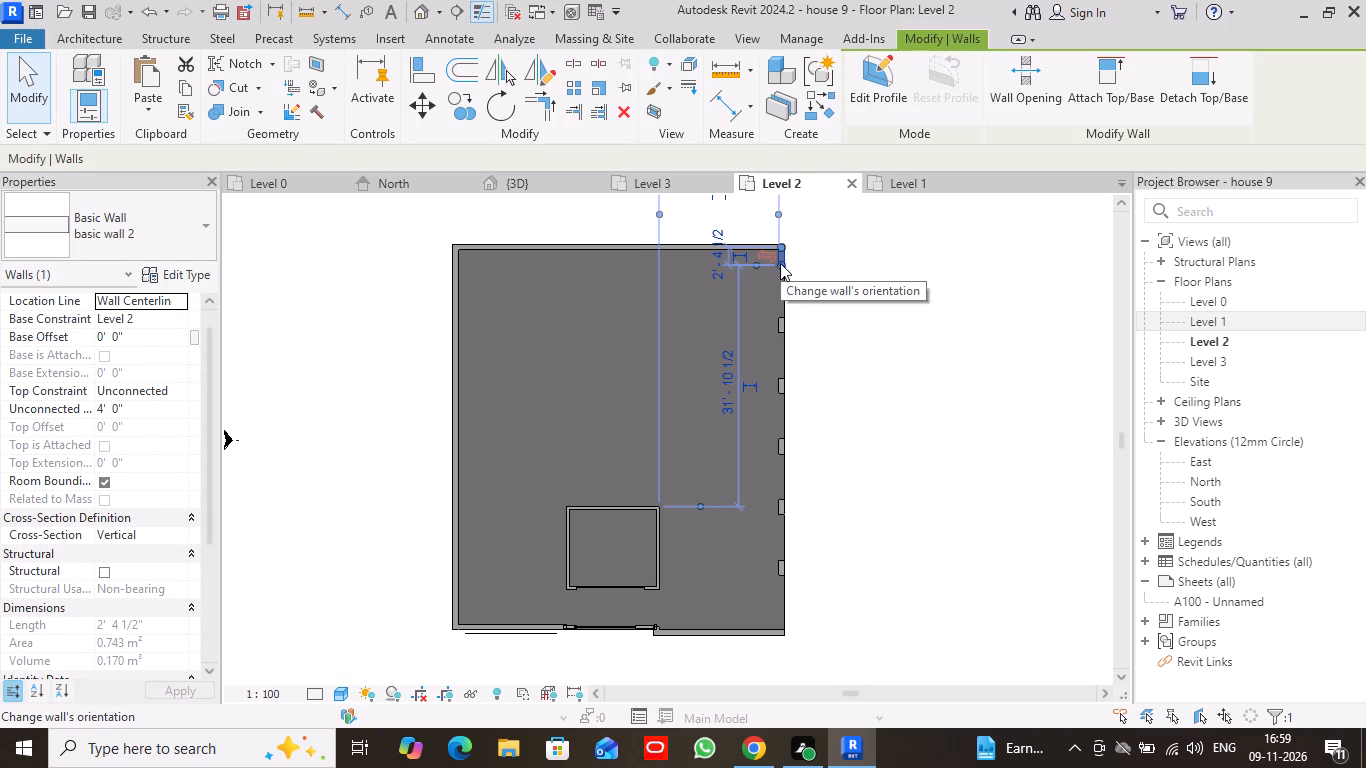
click(23, 79)
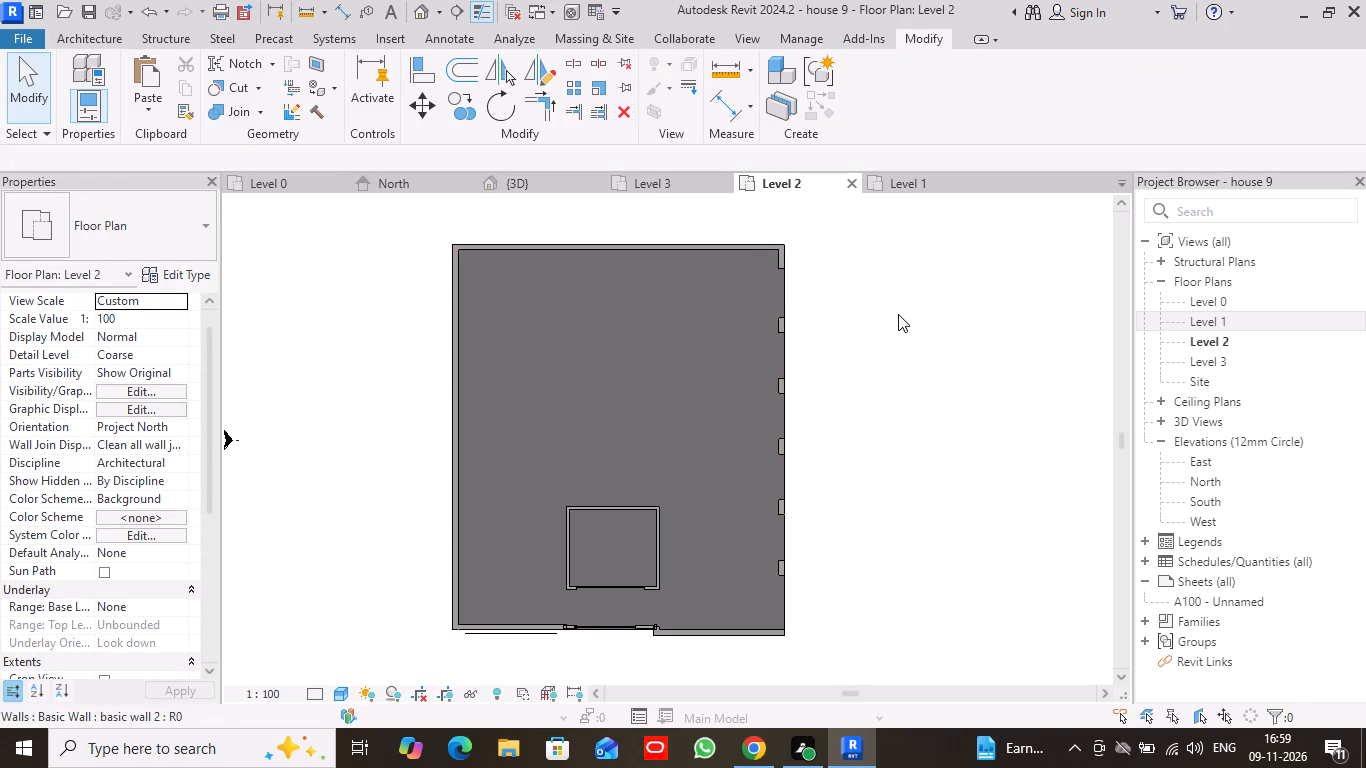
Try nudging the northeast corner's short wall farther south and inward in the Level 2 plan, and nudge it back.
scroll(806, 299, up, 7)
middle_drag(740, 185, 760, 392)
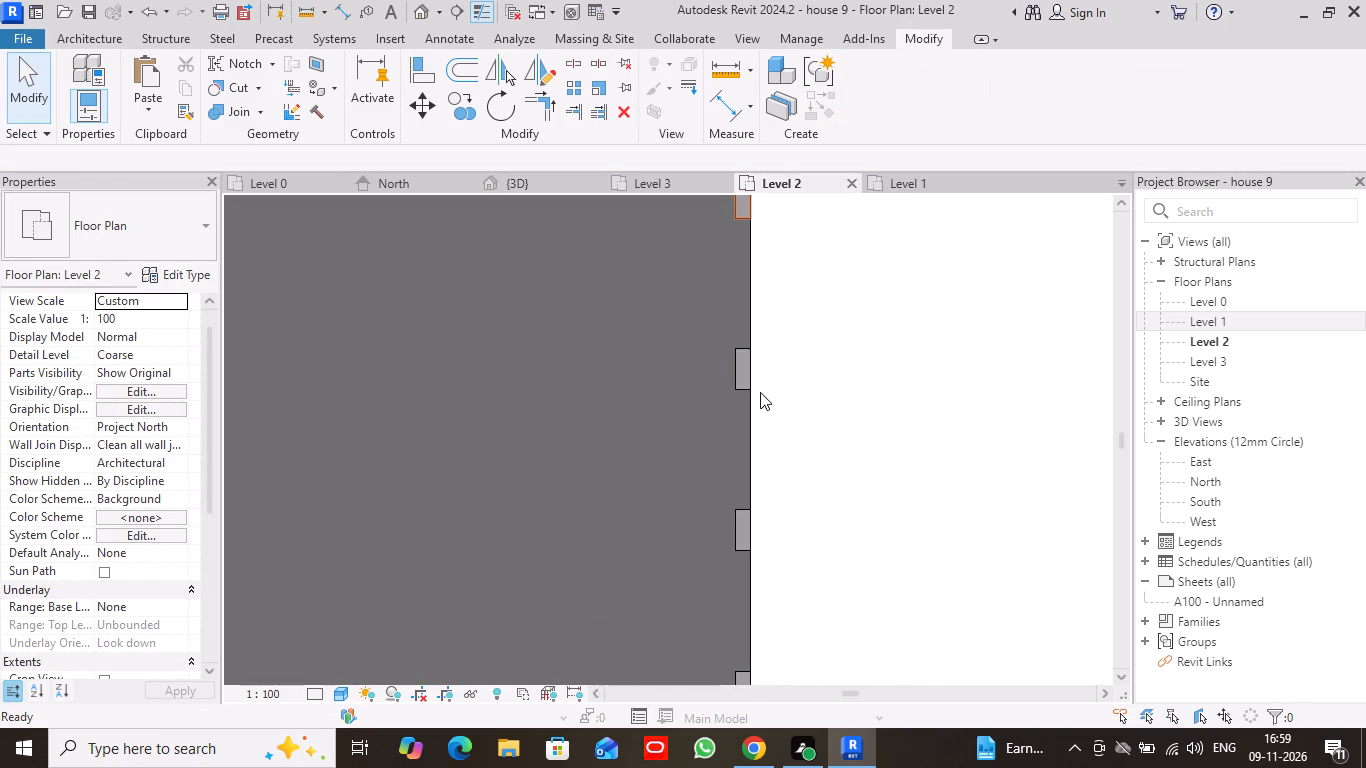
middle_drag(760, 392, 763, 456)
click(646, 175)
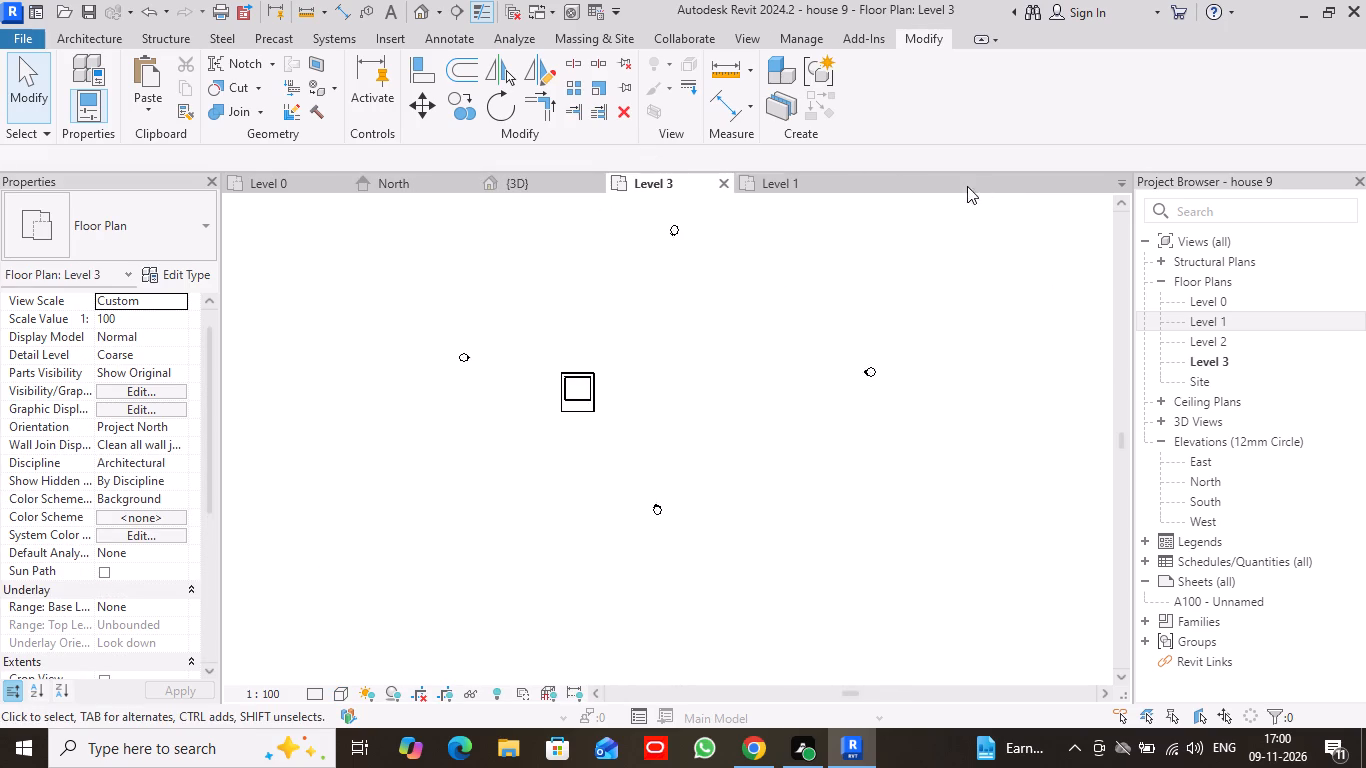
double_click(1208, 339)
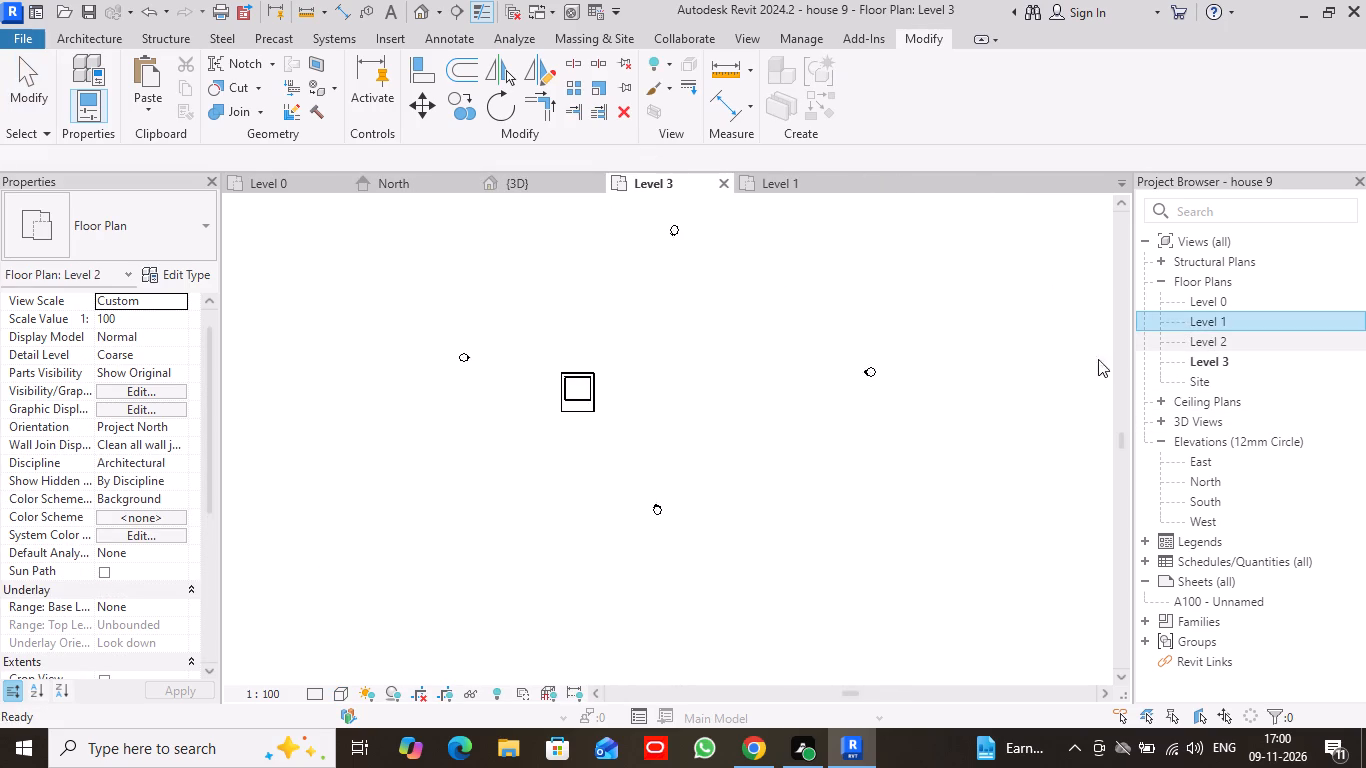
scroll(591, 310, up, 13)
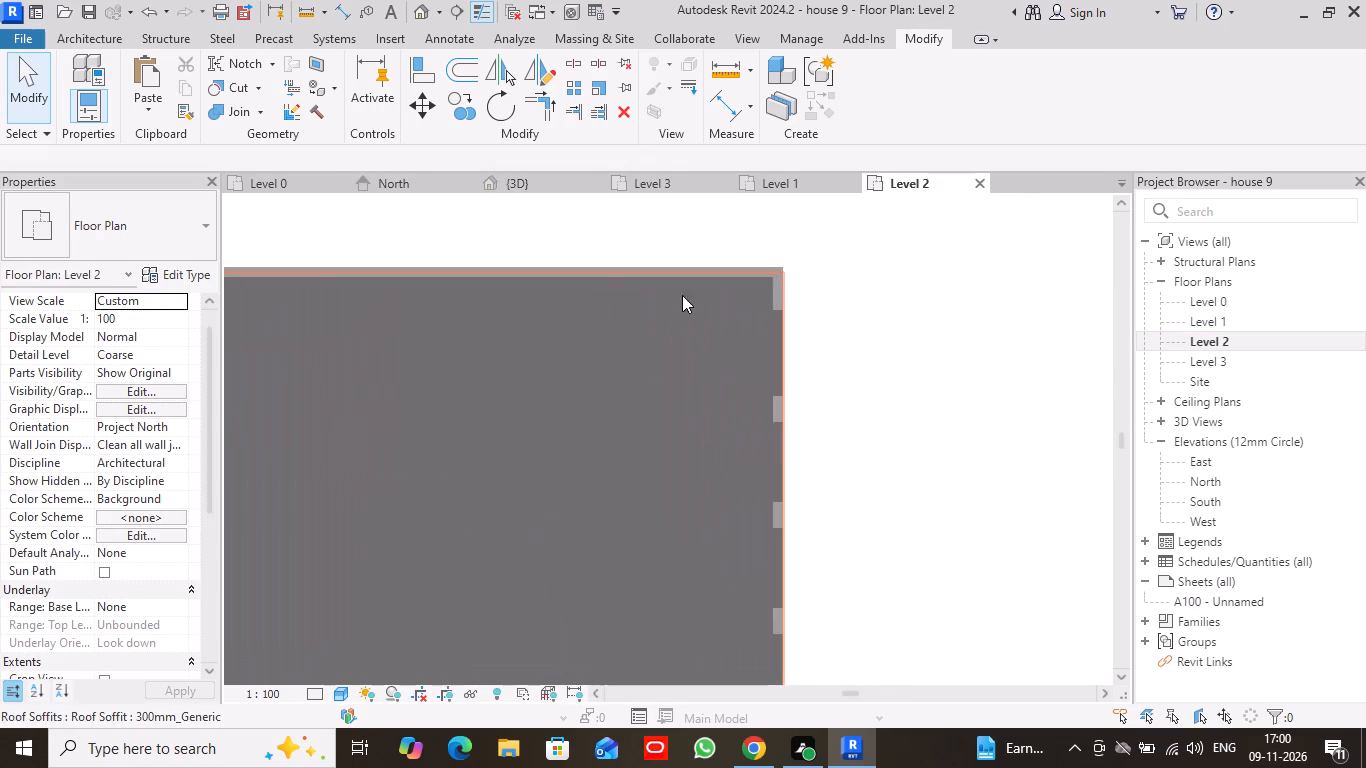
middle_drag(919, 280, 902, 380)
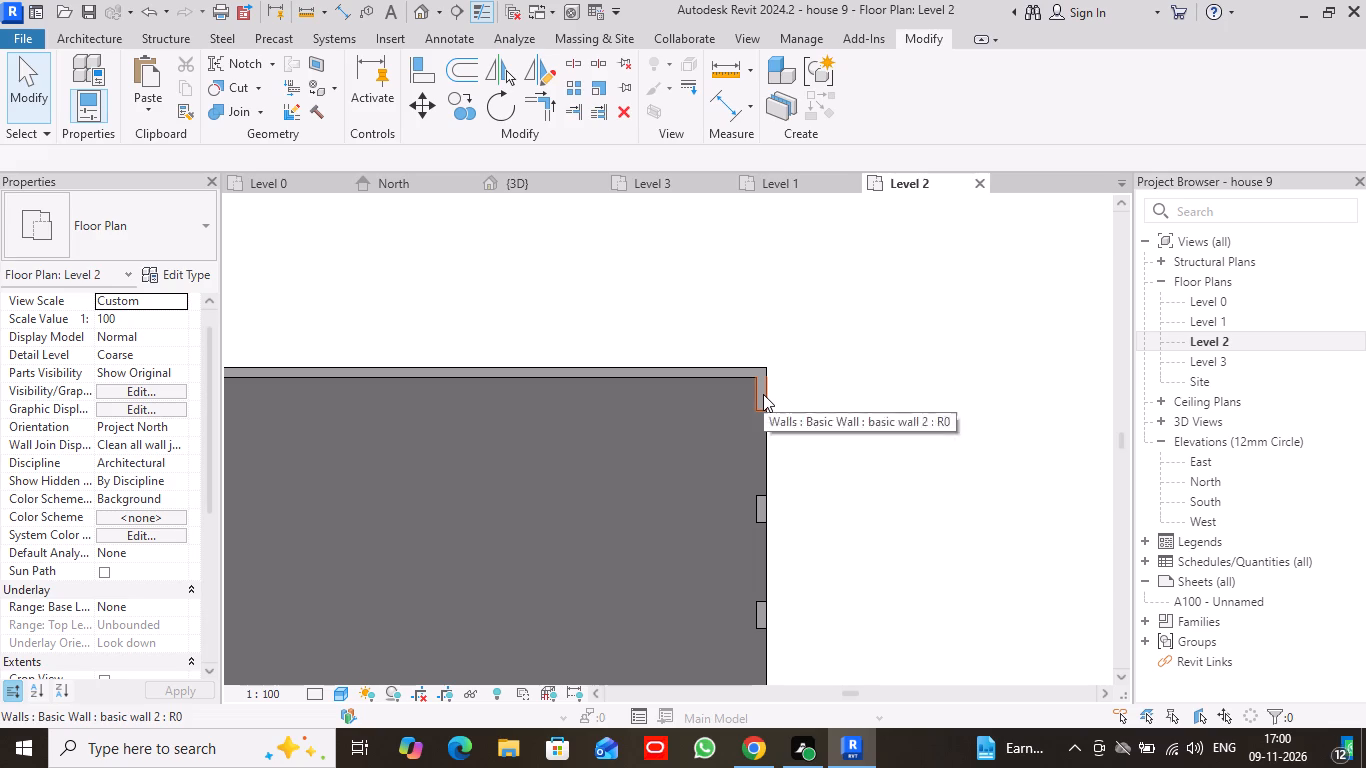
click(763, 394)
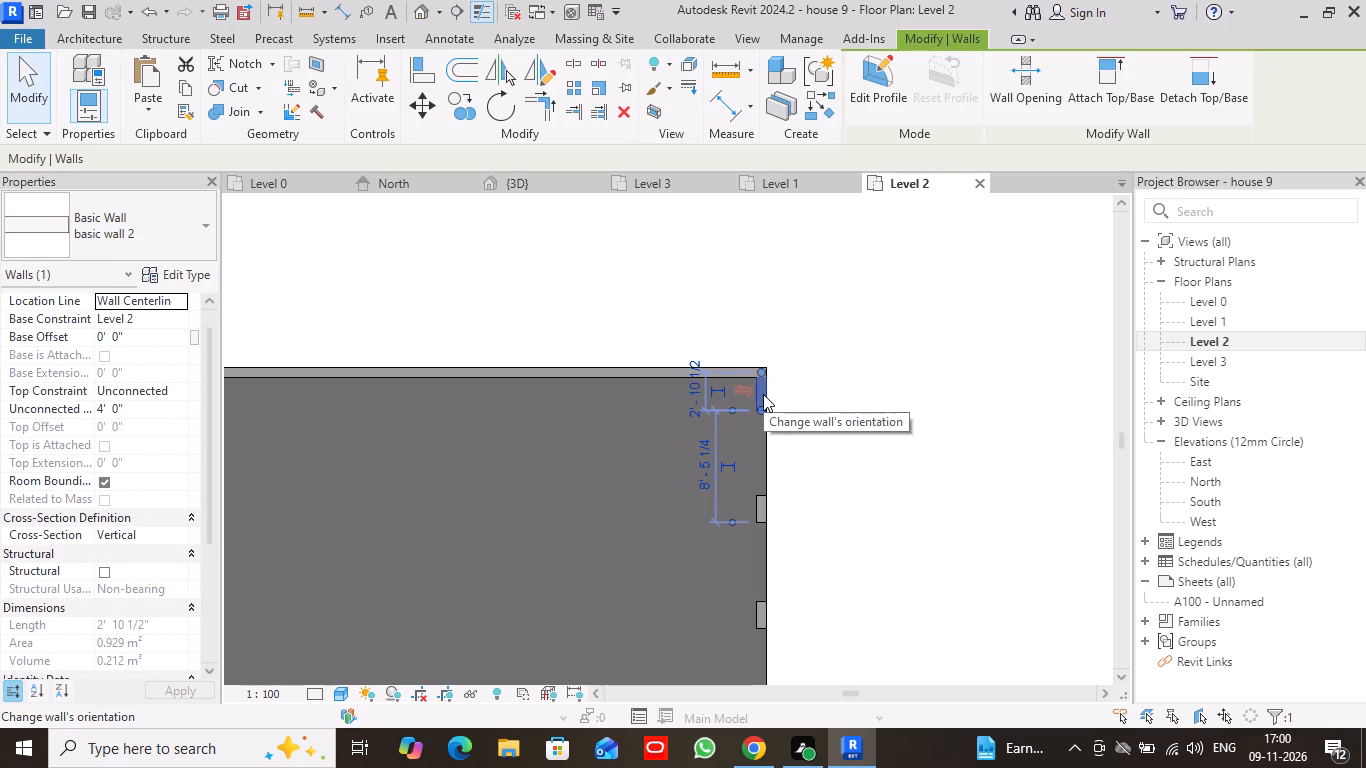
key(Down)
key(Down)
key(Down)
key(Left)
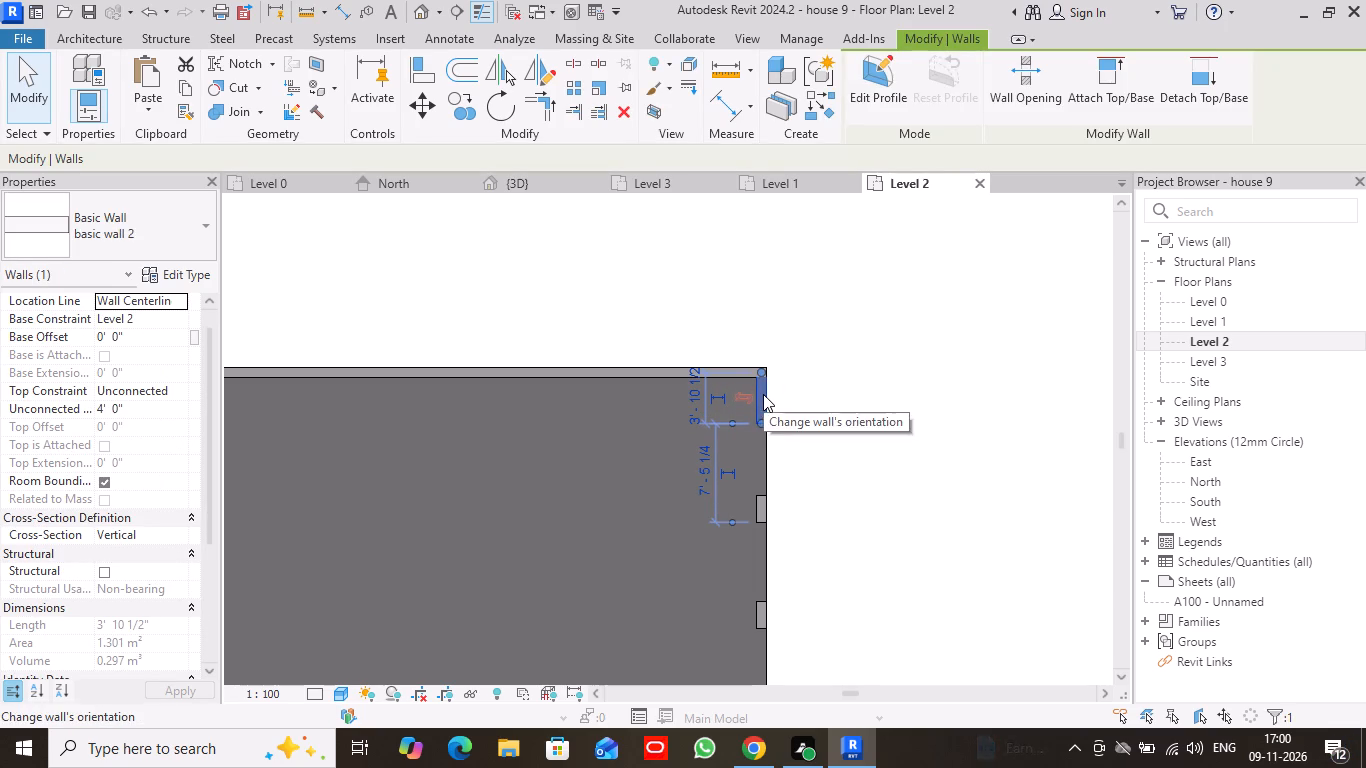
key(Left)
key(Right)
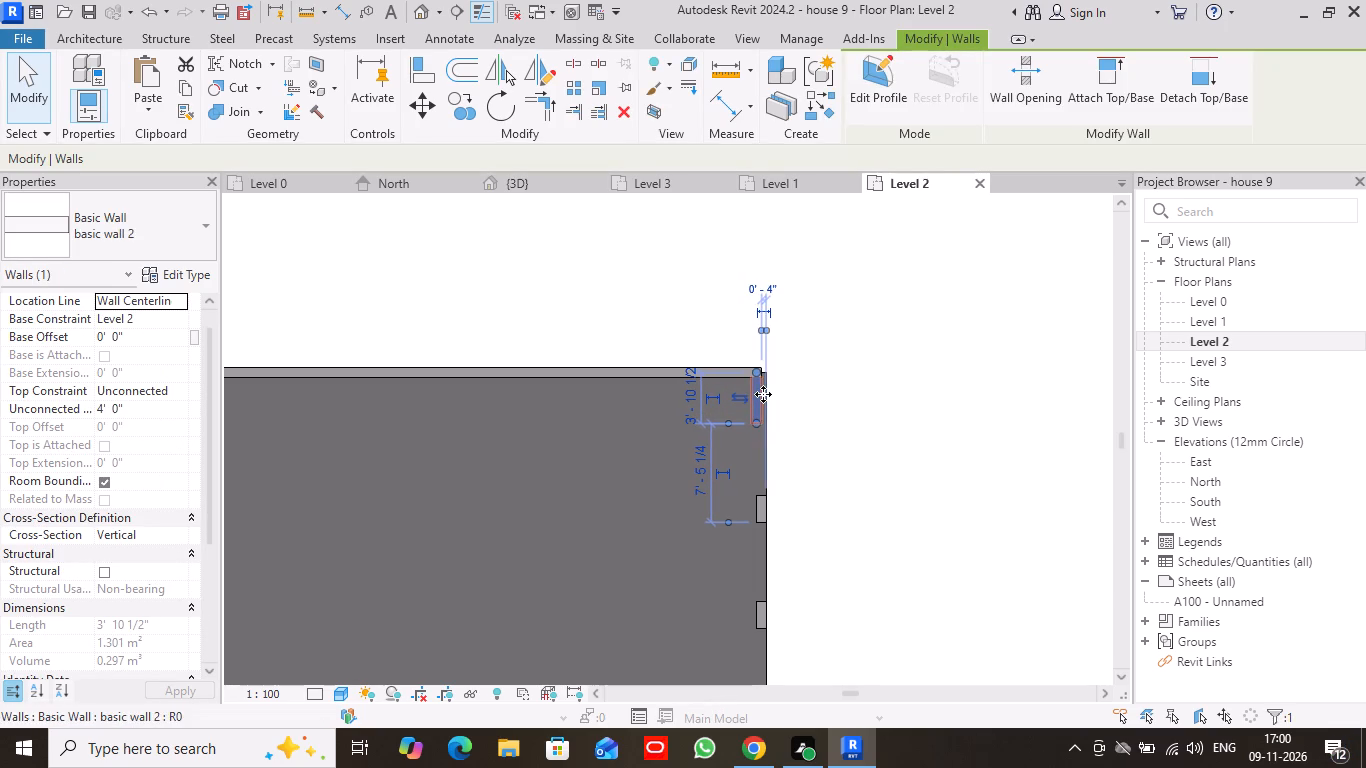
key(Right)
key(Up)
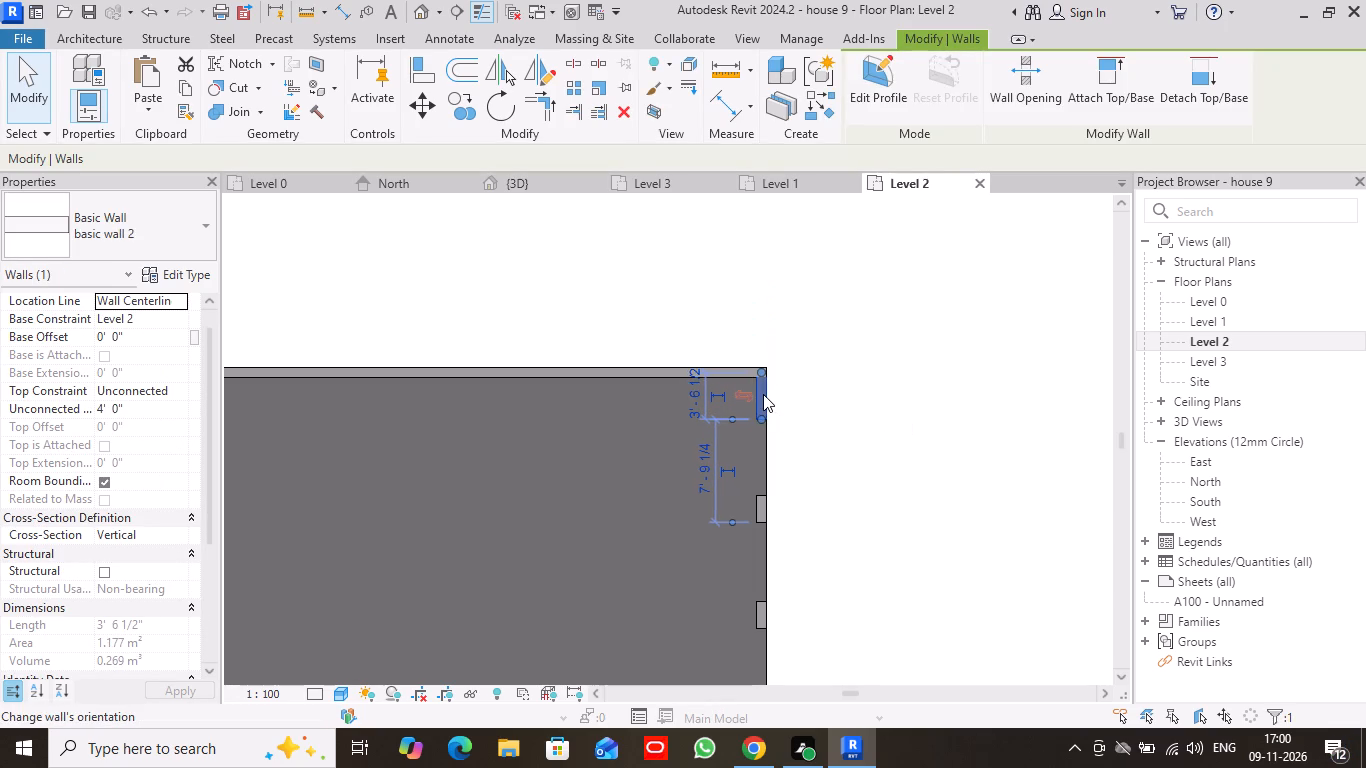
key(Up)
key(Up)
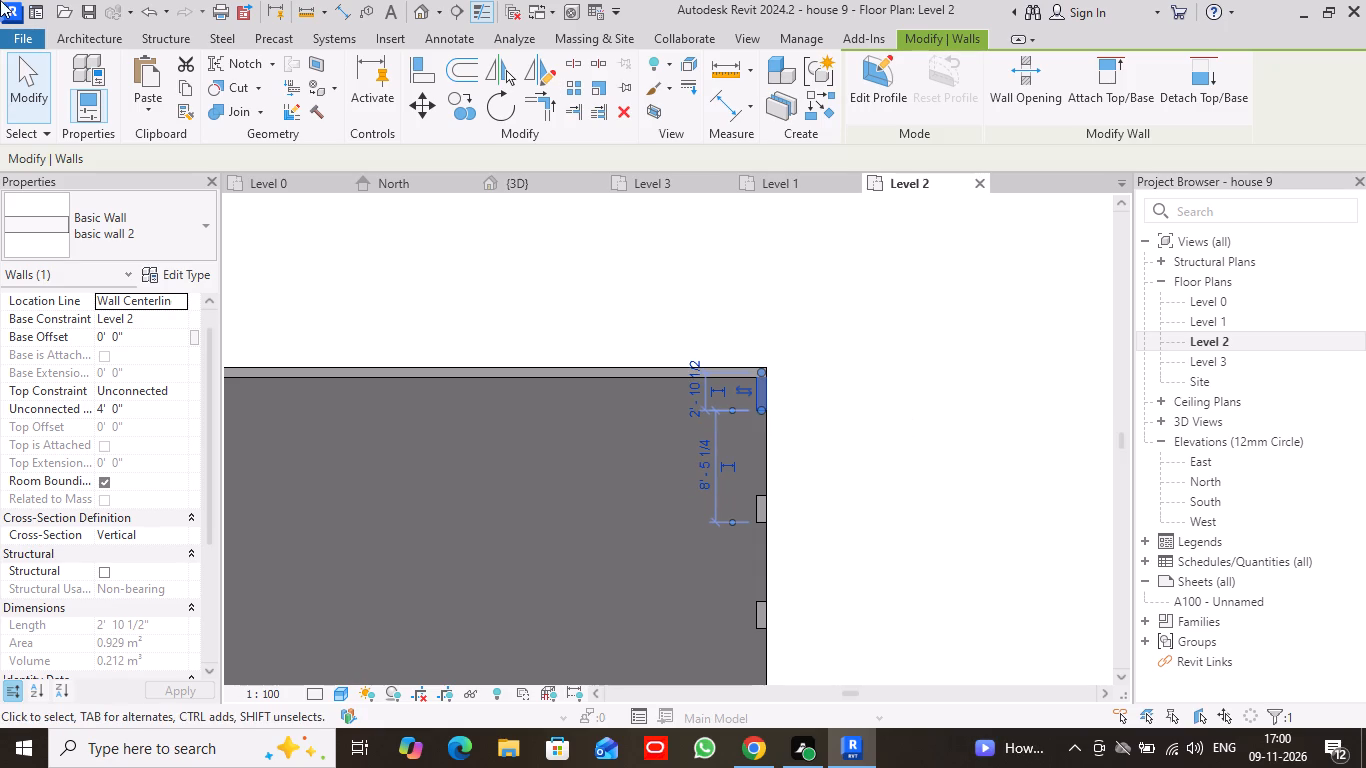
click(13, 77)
Copy the southernmost short wall on the east roof edge 7' south, close to the roof's southeast corner.
scroll(746, 415, down, 3)
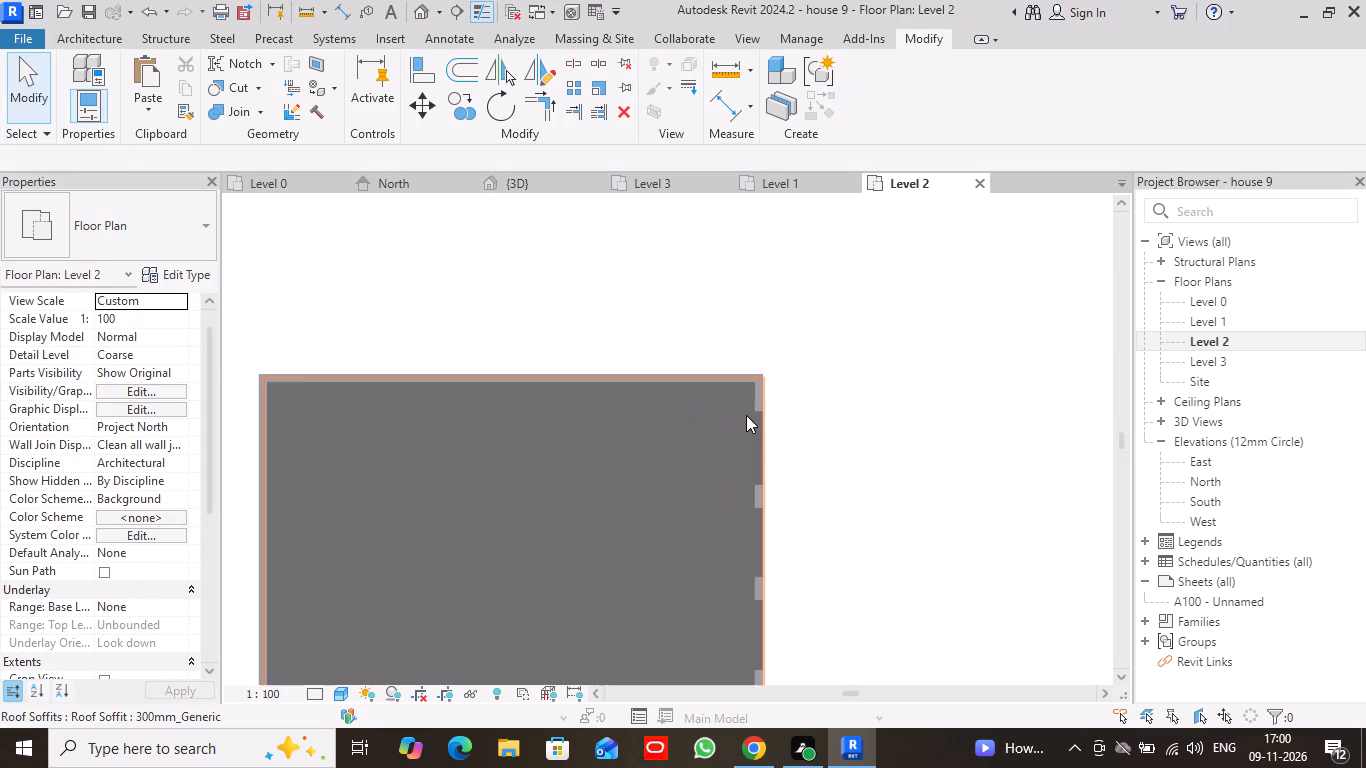
scroll(746, 415, down, 4)
middle_drag(811, 523, 746, 432)
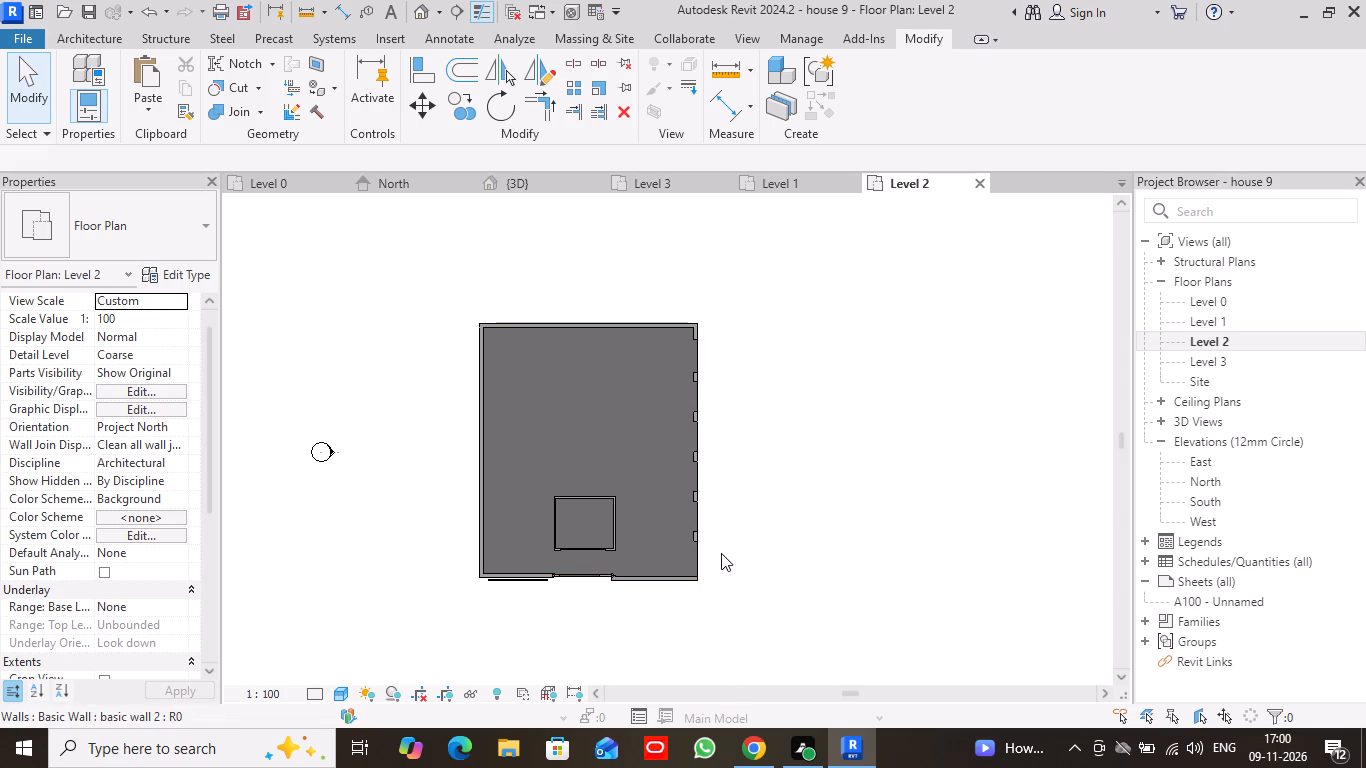
click(696, 537)
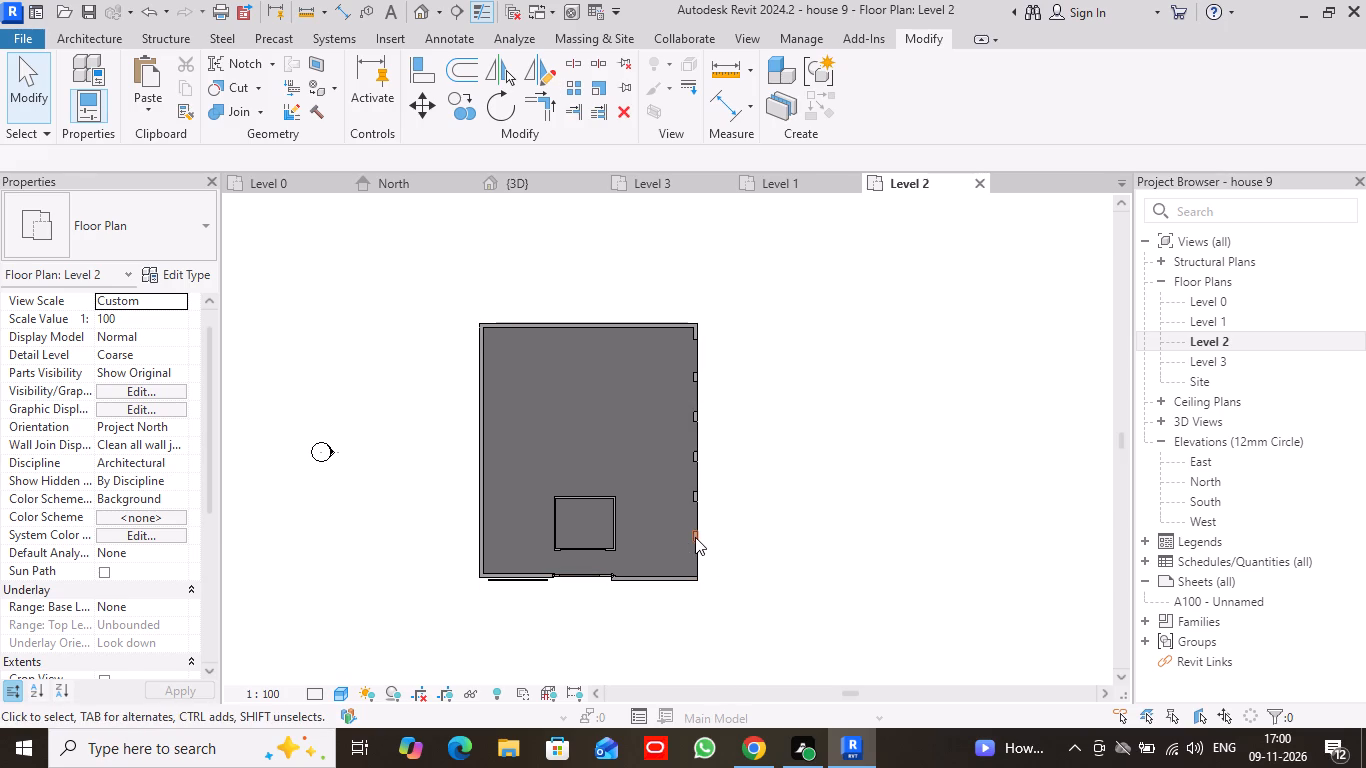
scroll(697, 543, up, 10)
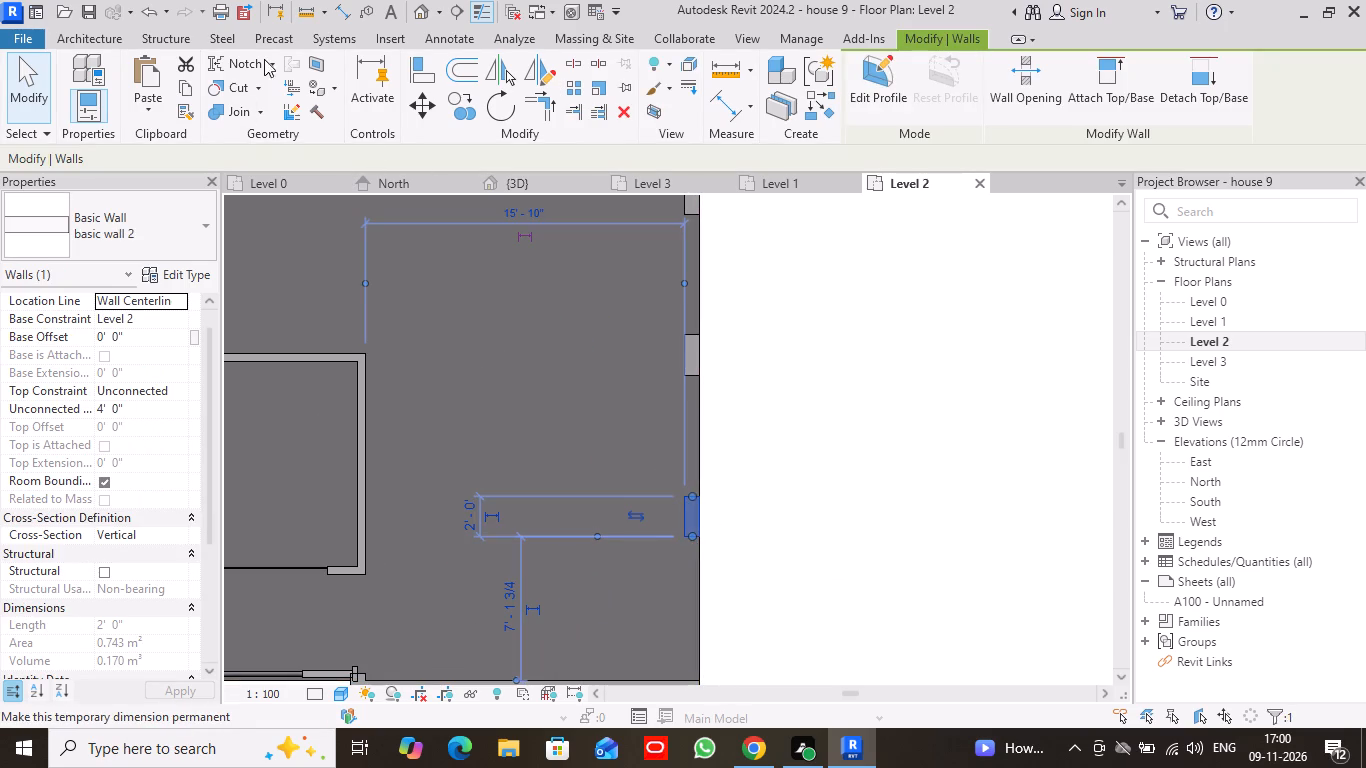
click(454, 104)
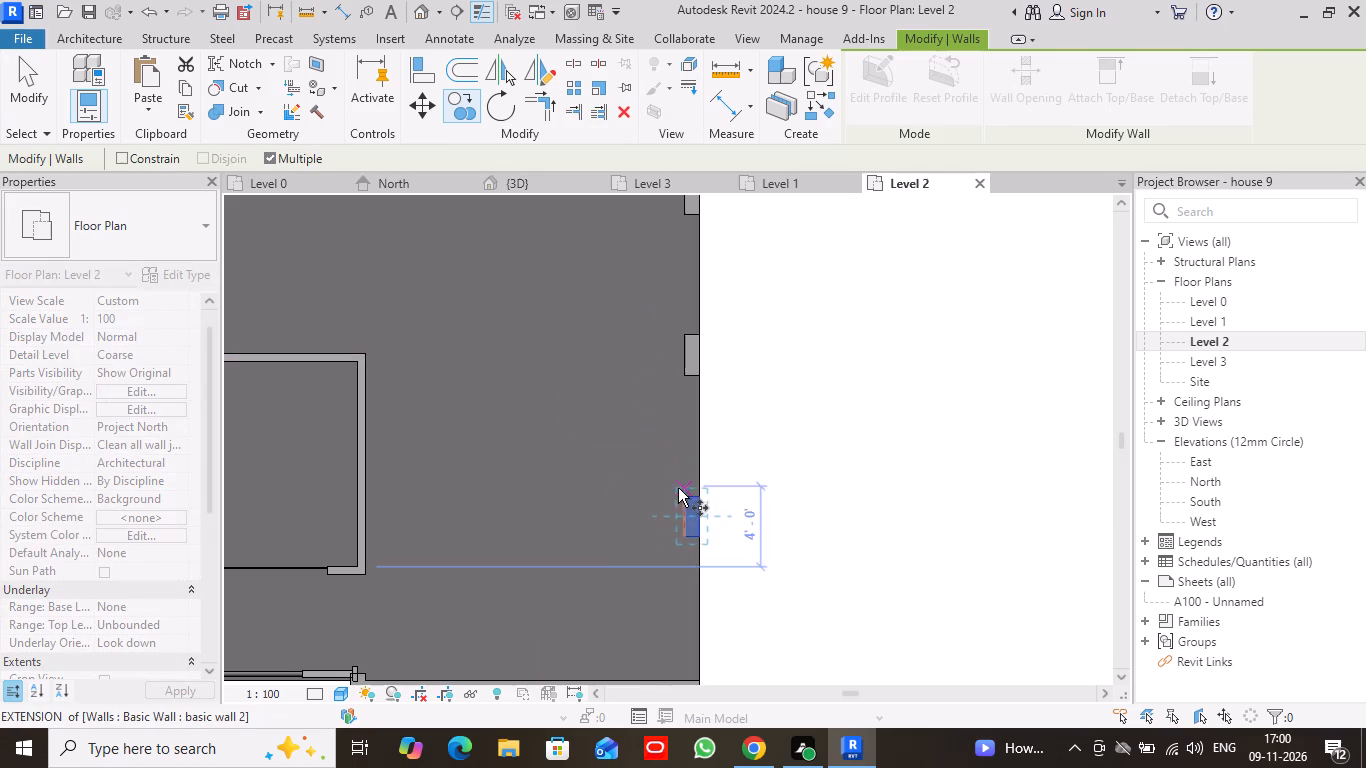
click(686, 493)
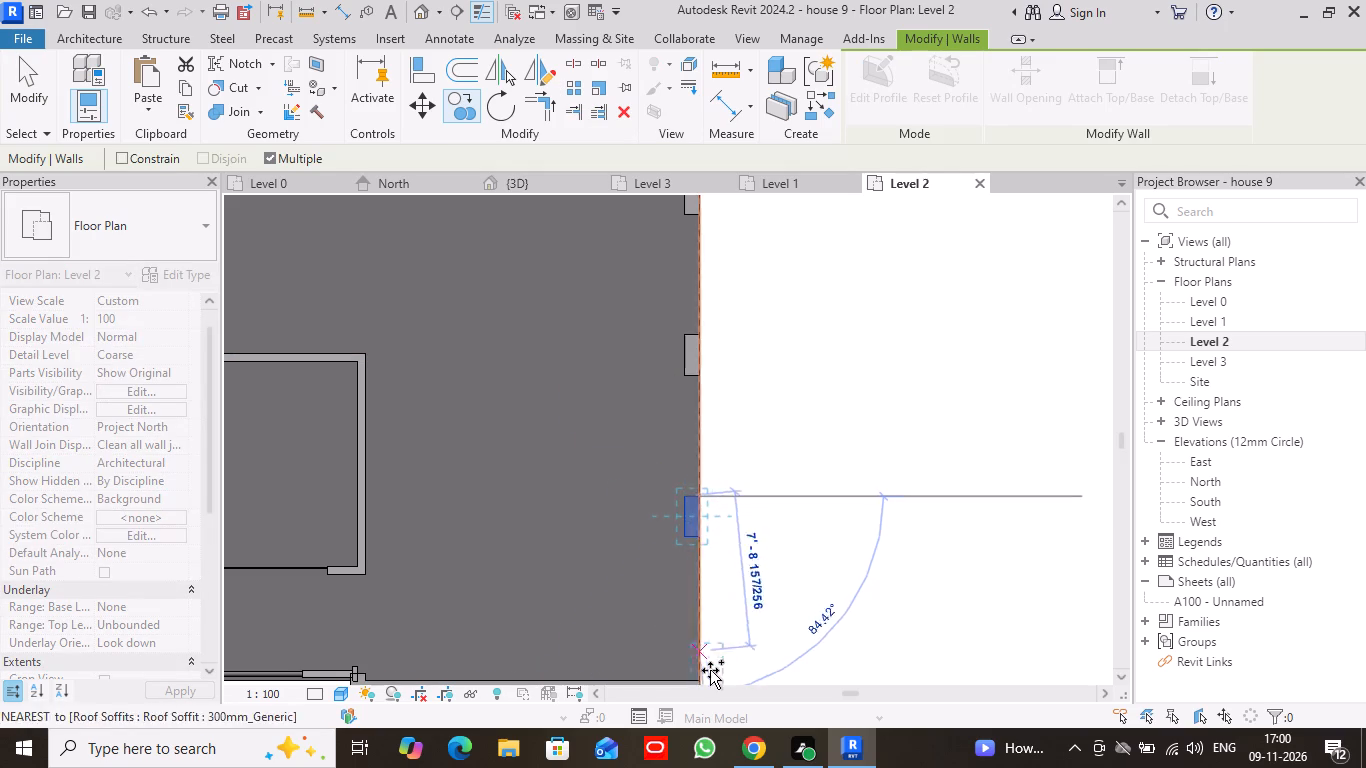
click(676, 633)
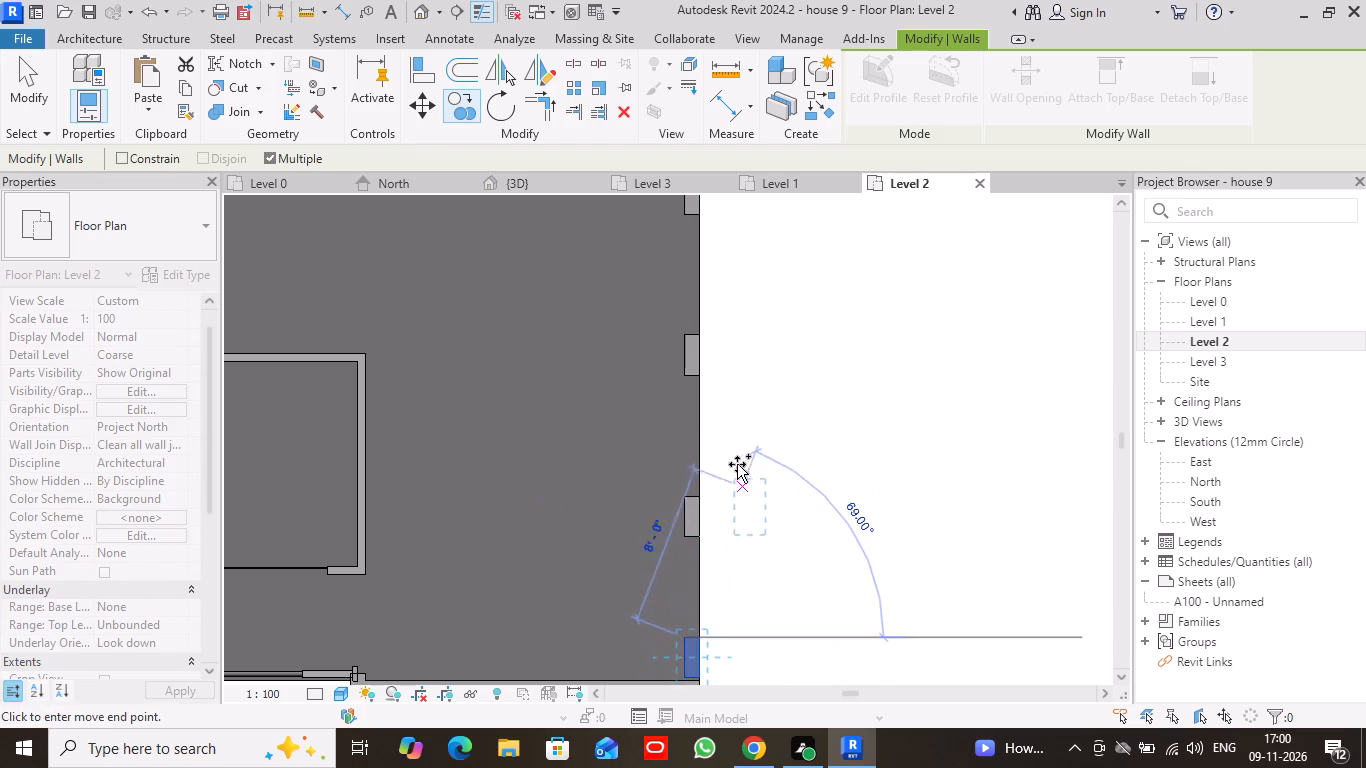
click(50, 83)
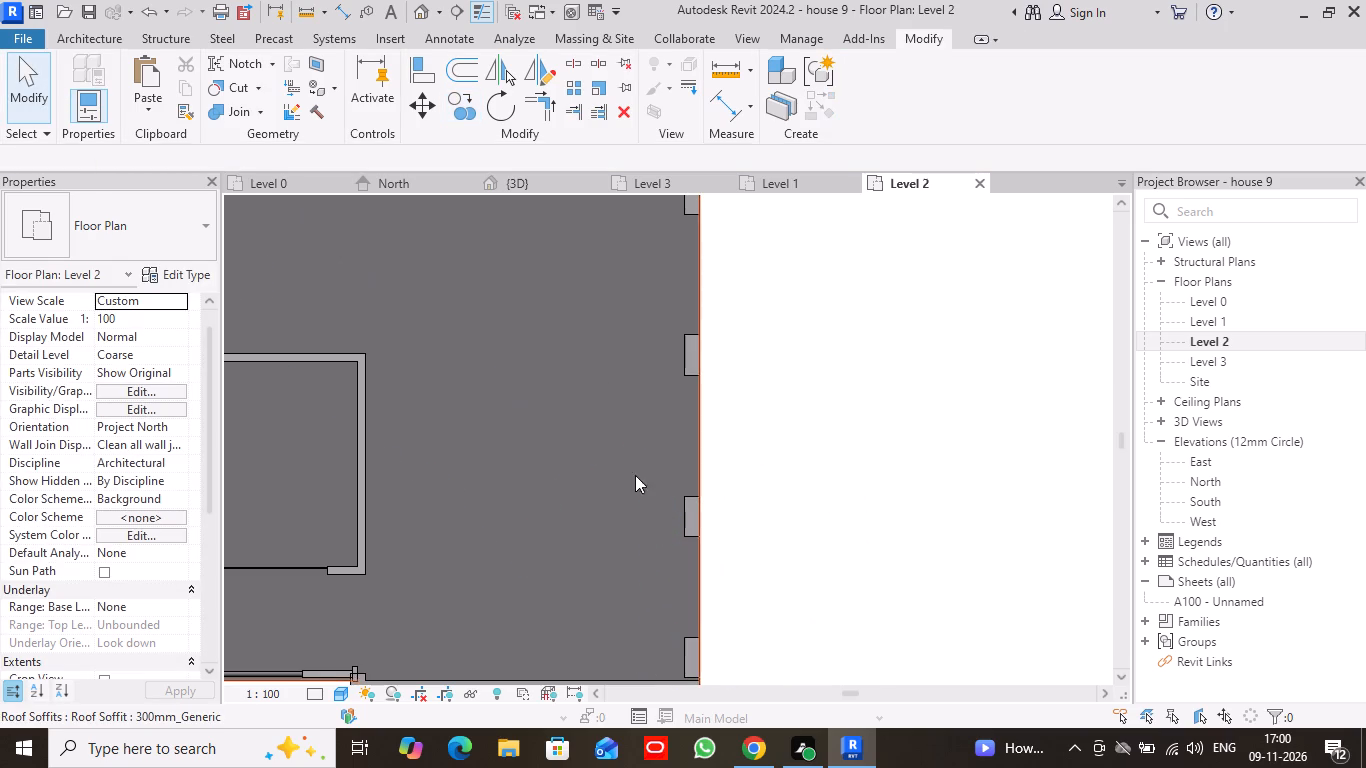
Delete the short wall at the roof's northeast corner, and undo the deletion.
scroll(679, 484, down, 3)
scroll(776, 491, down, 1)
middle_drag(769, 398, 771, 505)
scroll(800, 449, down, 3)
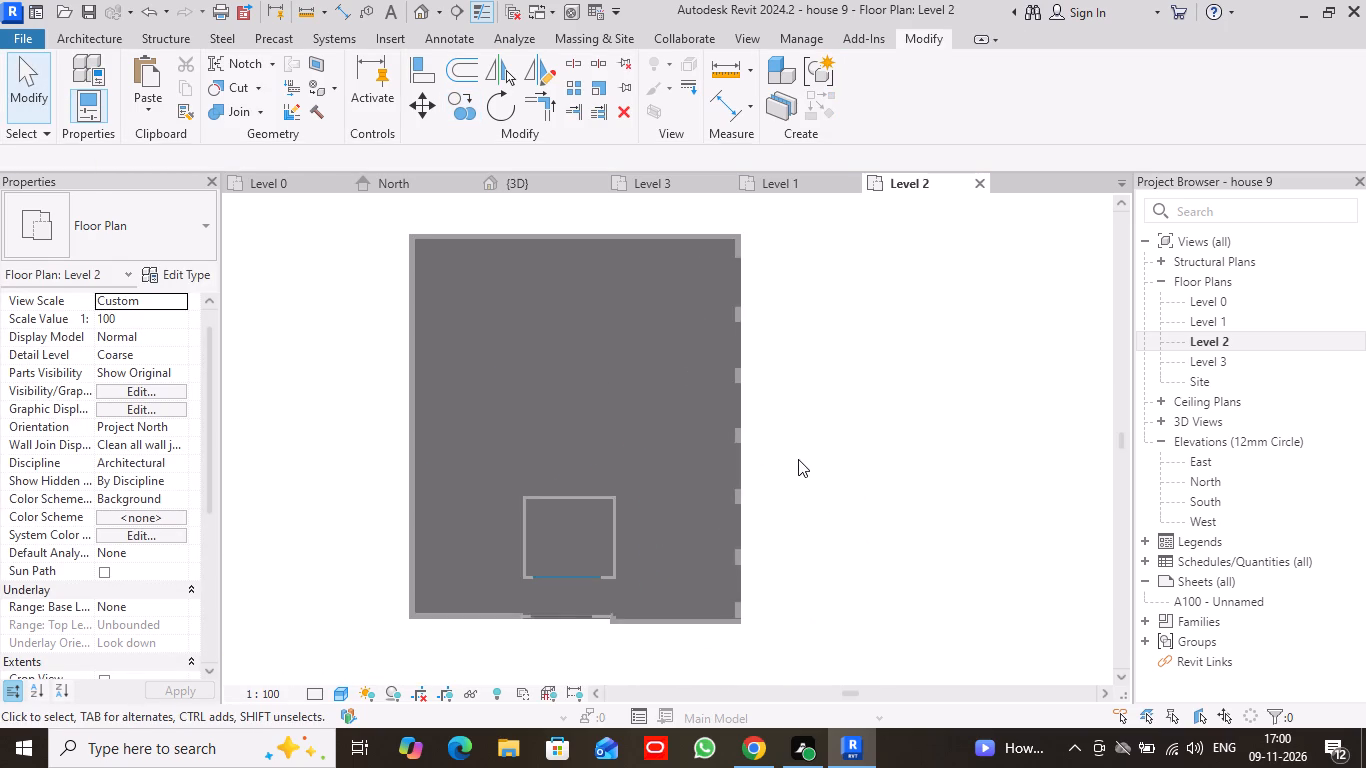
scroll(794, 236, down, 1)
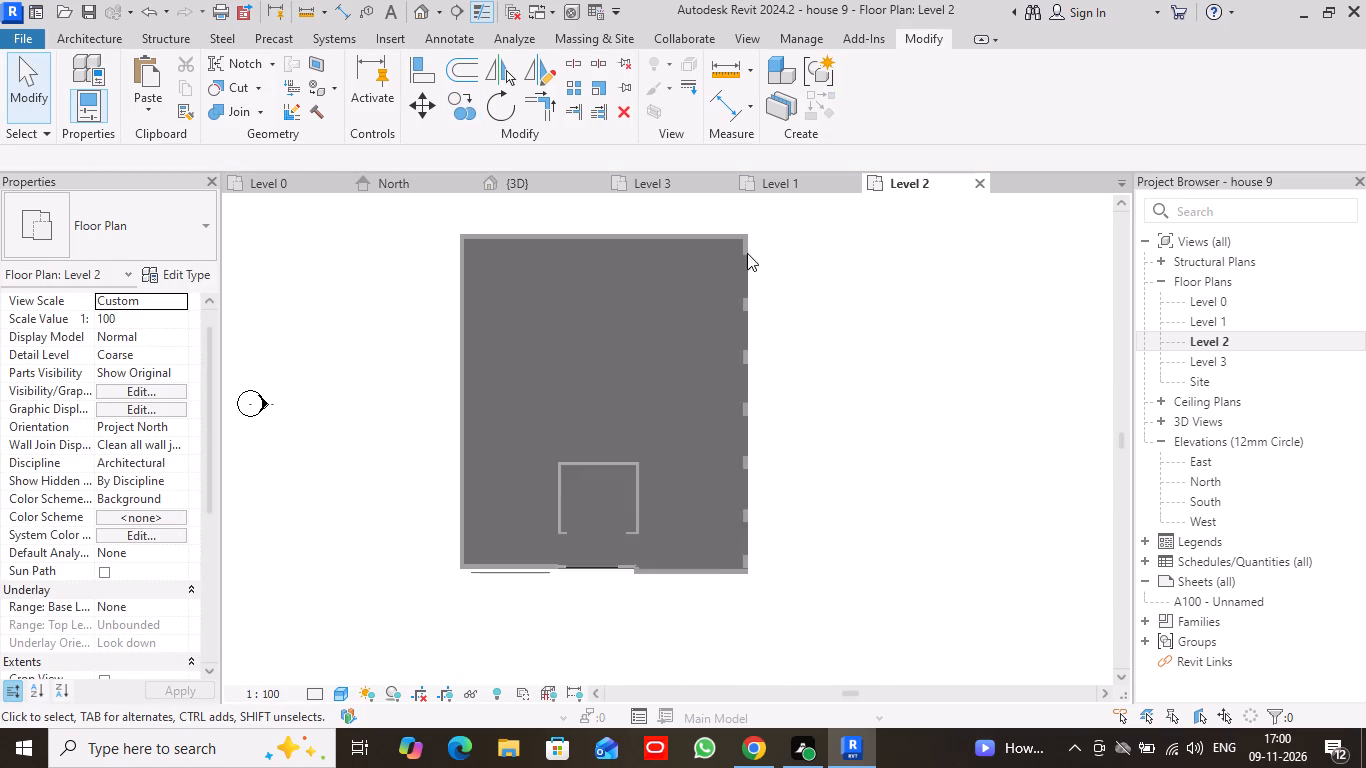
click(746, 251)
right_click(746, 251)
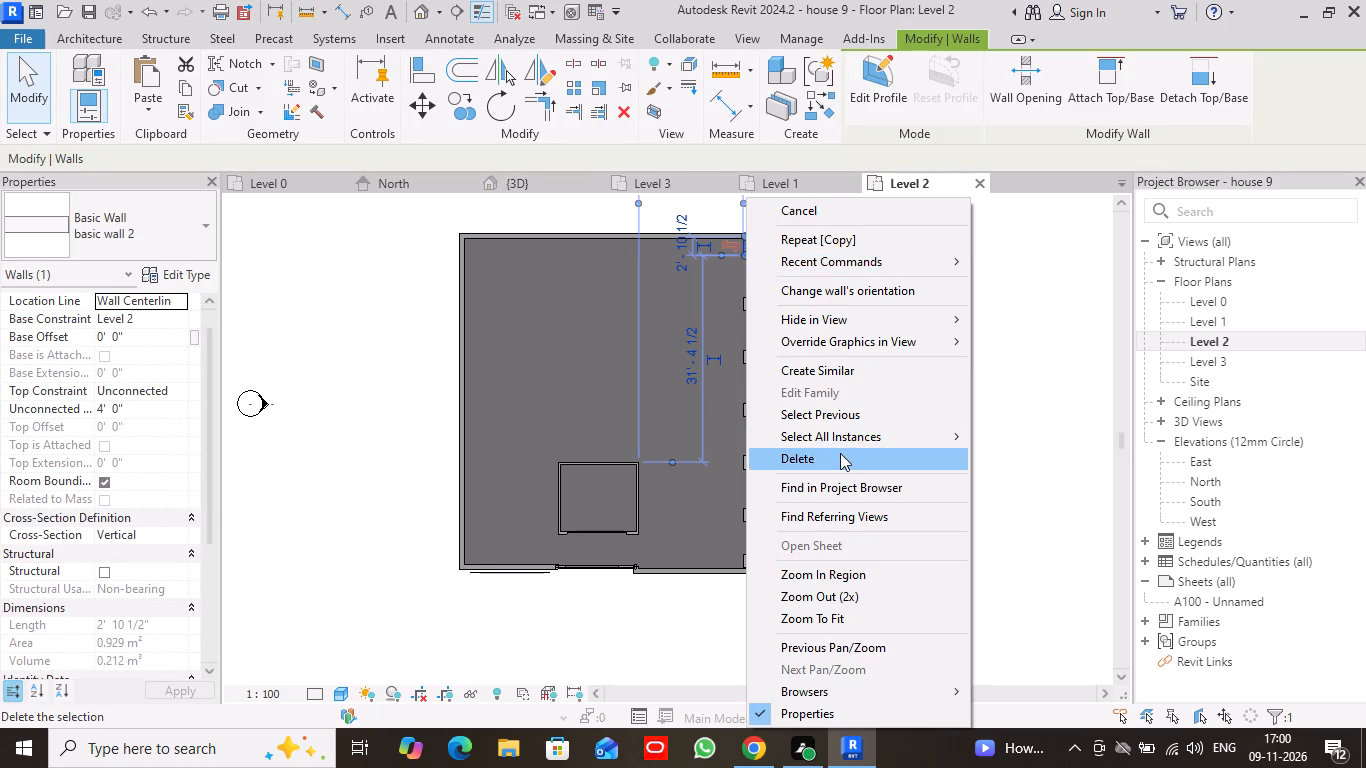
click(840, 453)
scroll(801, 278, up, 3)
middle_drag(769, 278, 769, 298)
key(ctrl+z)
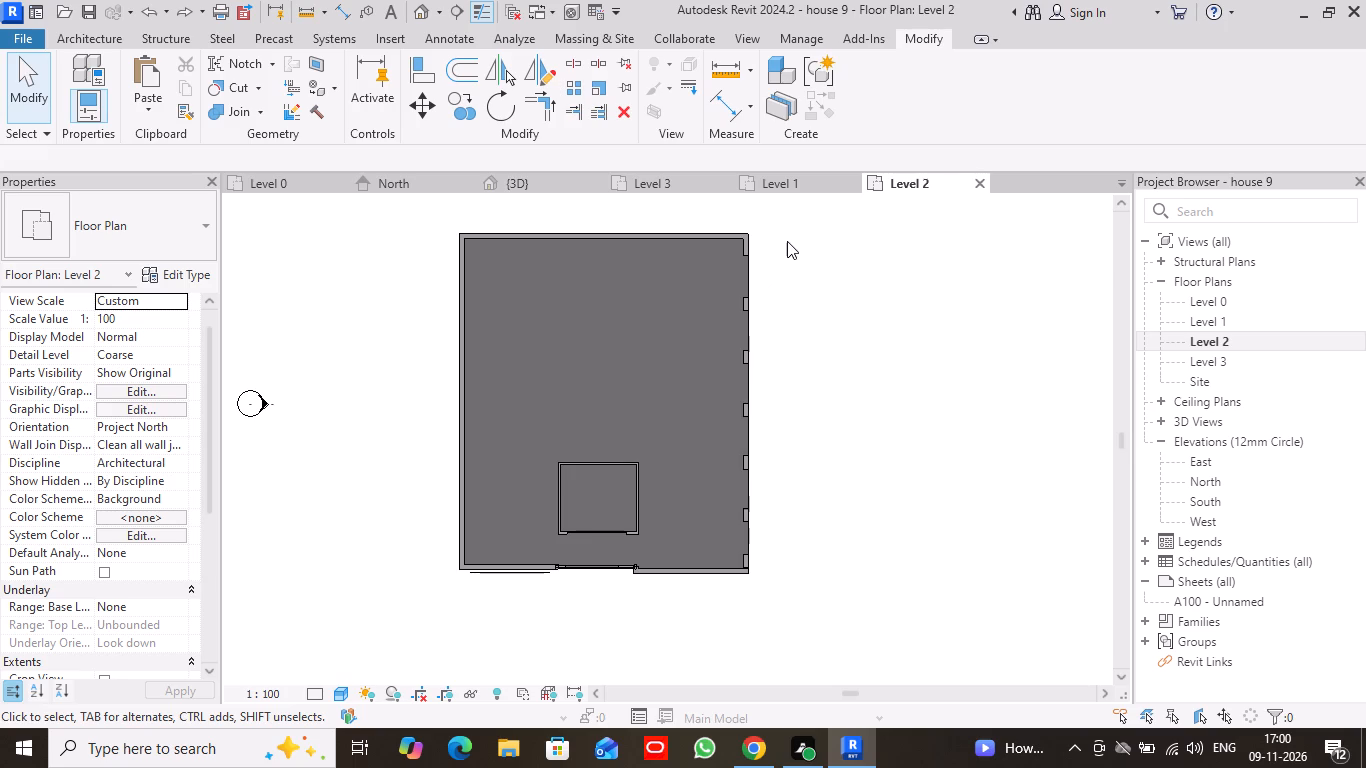
Split the northeast corner's short wall where it meets the inner face of the north roof-edge wall.
middle_drag(789, 241, 781, 361)
scroll(771, 365, up, 9)
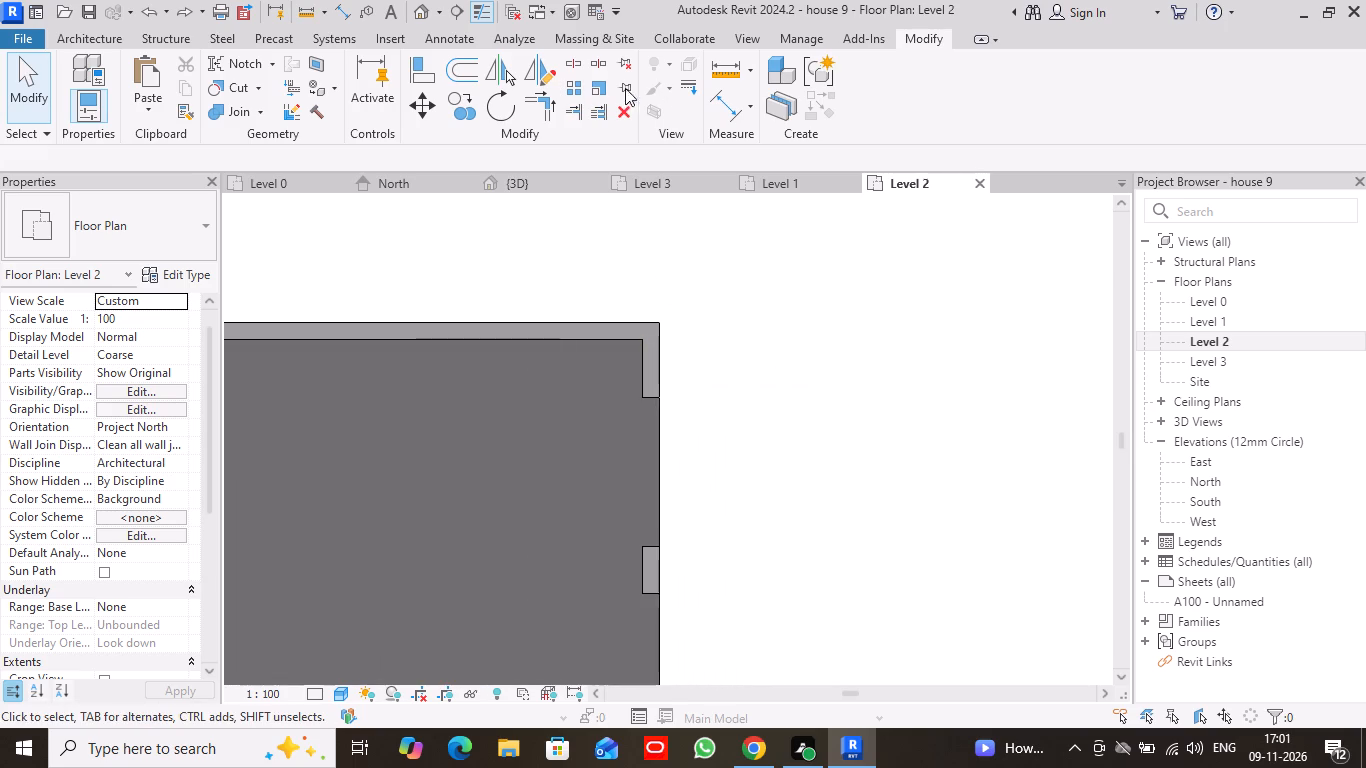
click(571, 65)
scroll(691, 336, up, 3)
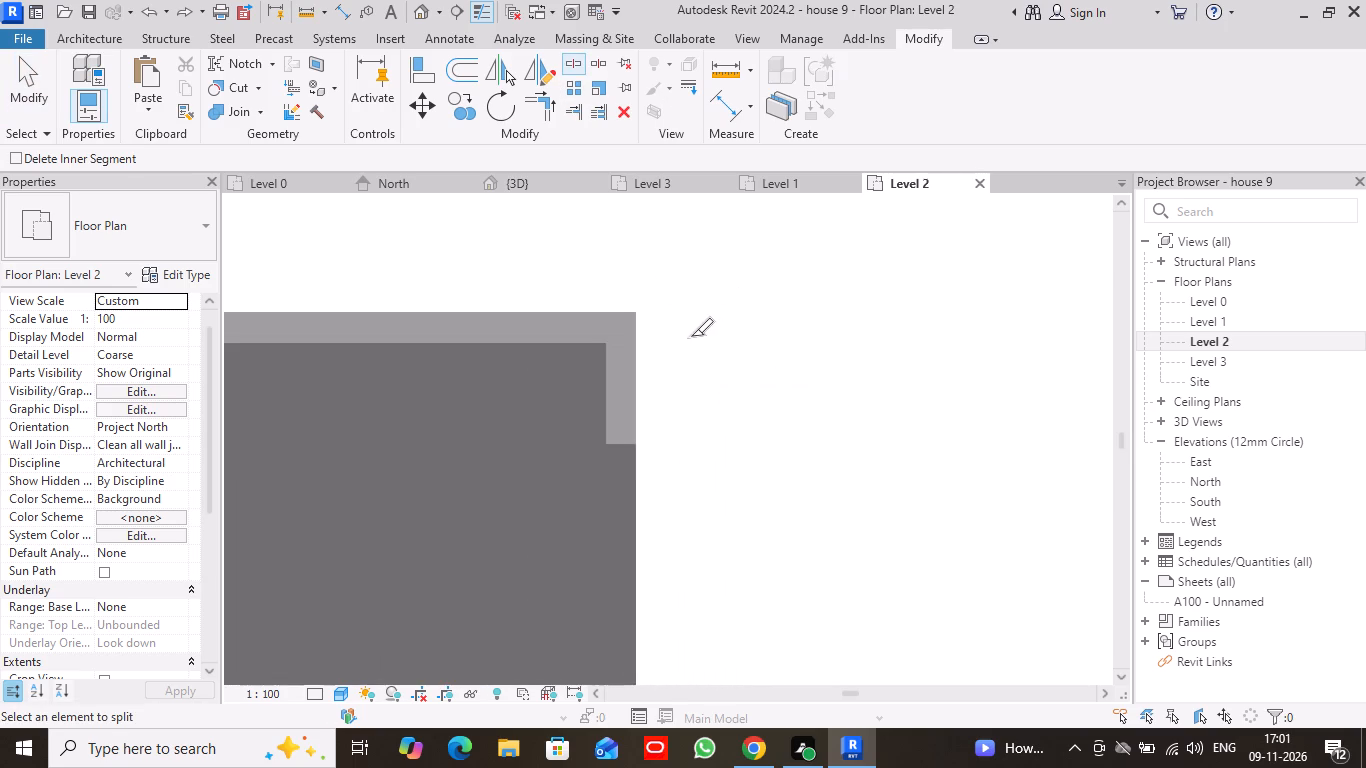
scroll(691, 336, up, 3)
click(617, 341)
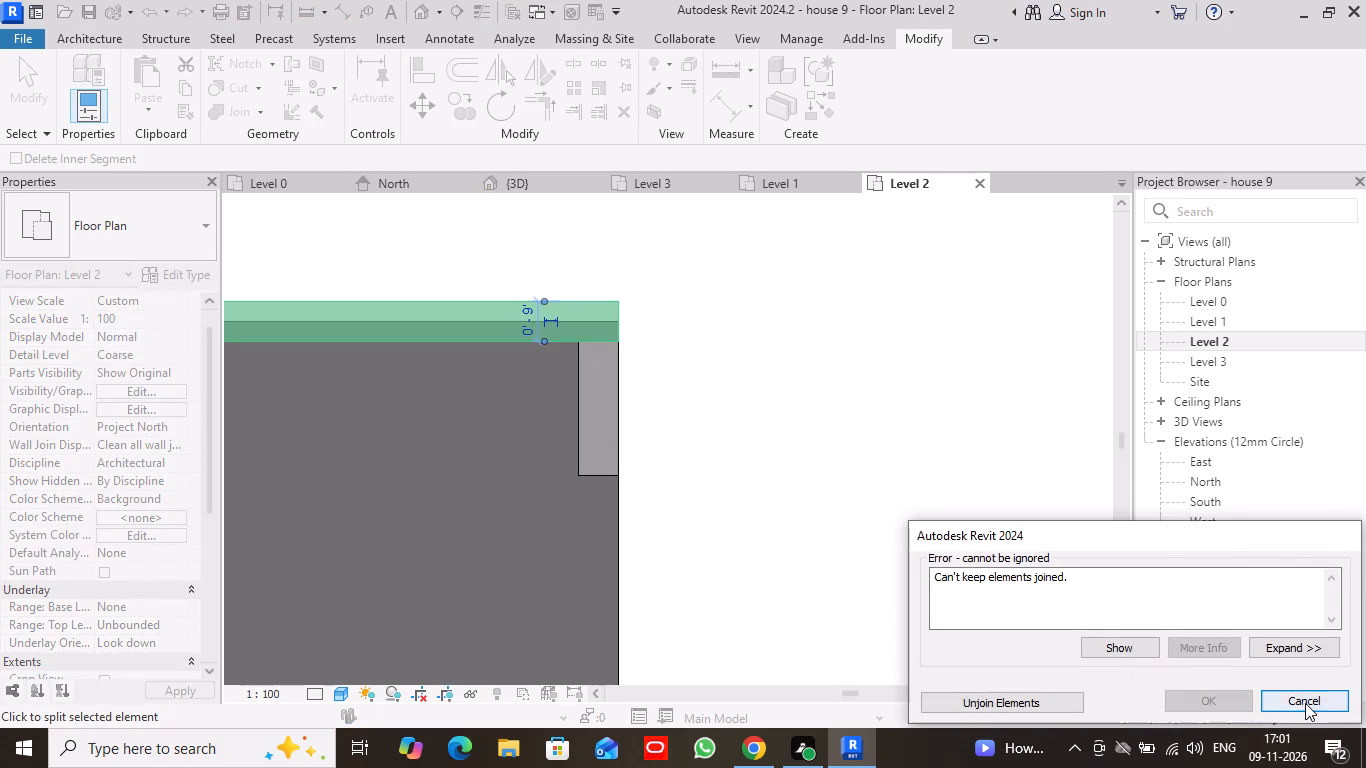
click(1305, 703)
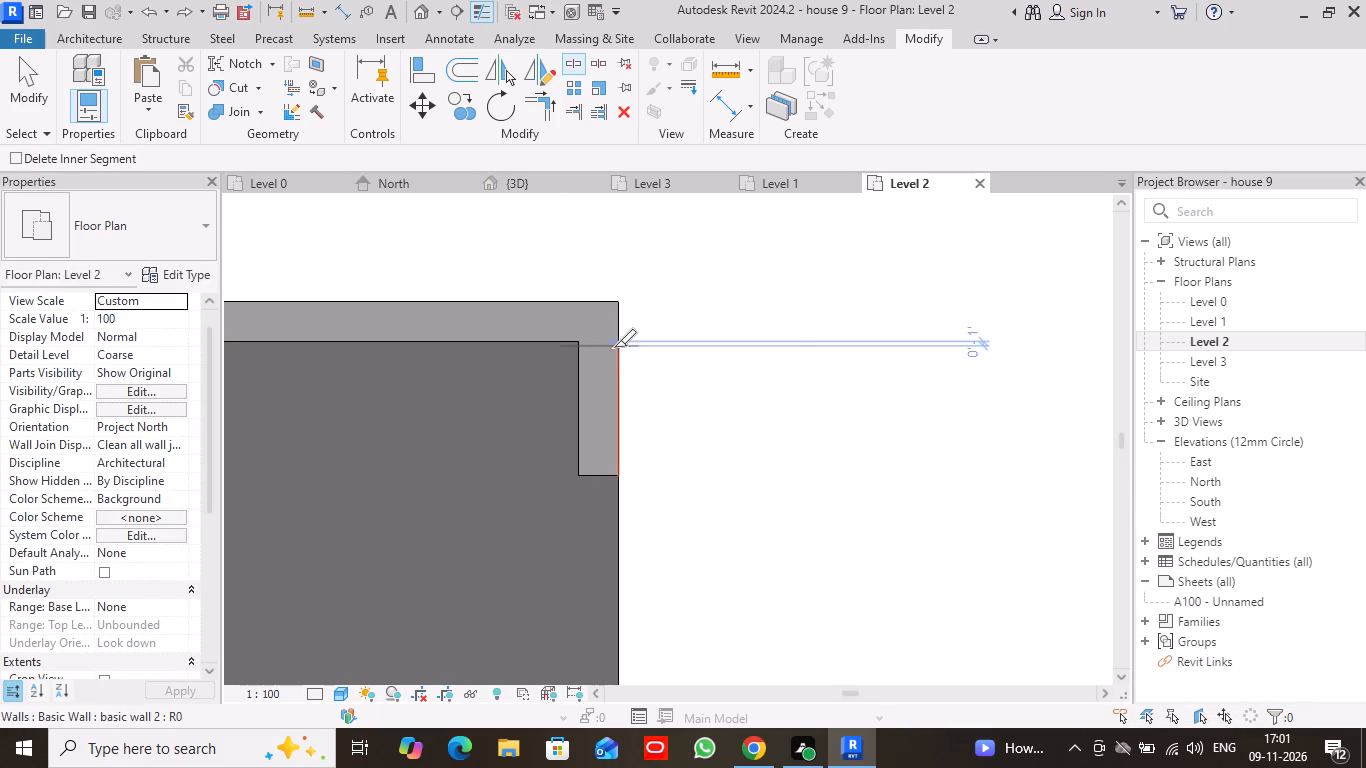
scroll(614, 347, up, 1)
scroll(614, 347, down, 1)
scroll(614, 347, up, 8)
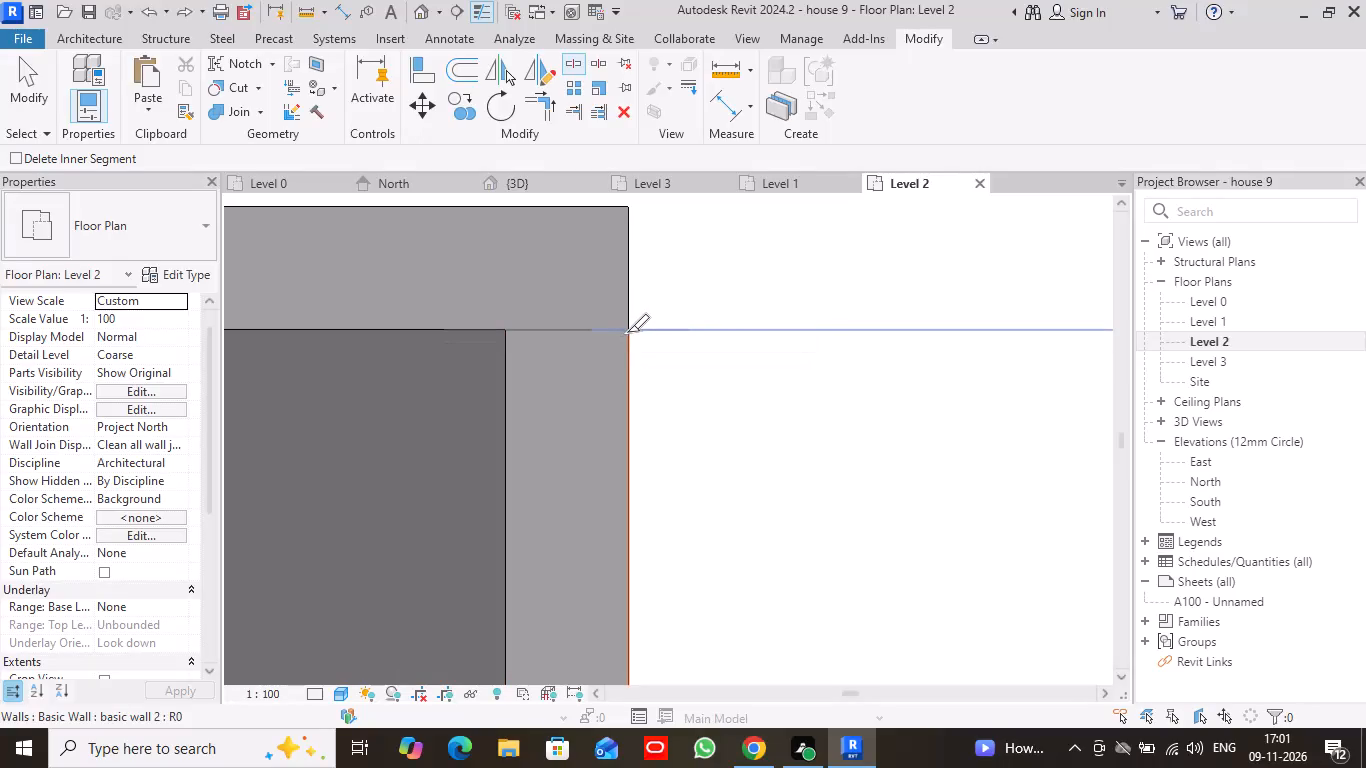
scroll(627, 334, up, 4)
scroll(627, 334, down, 1)
scroll(627, 334, up, 3)
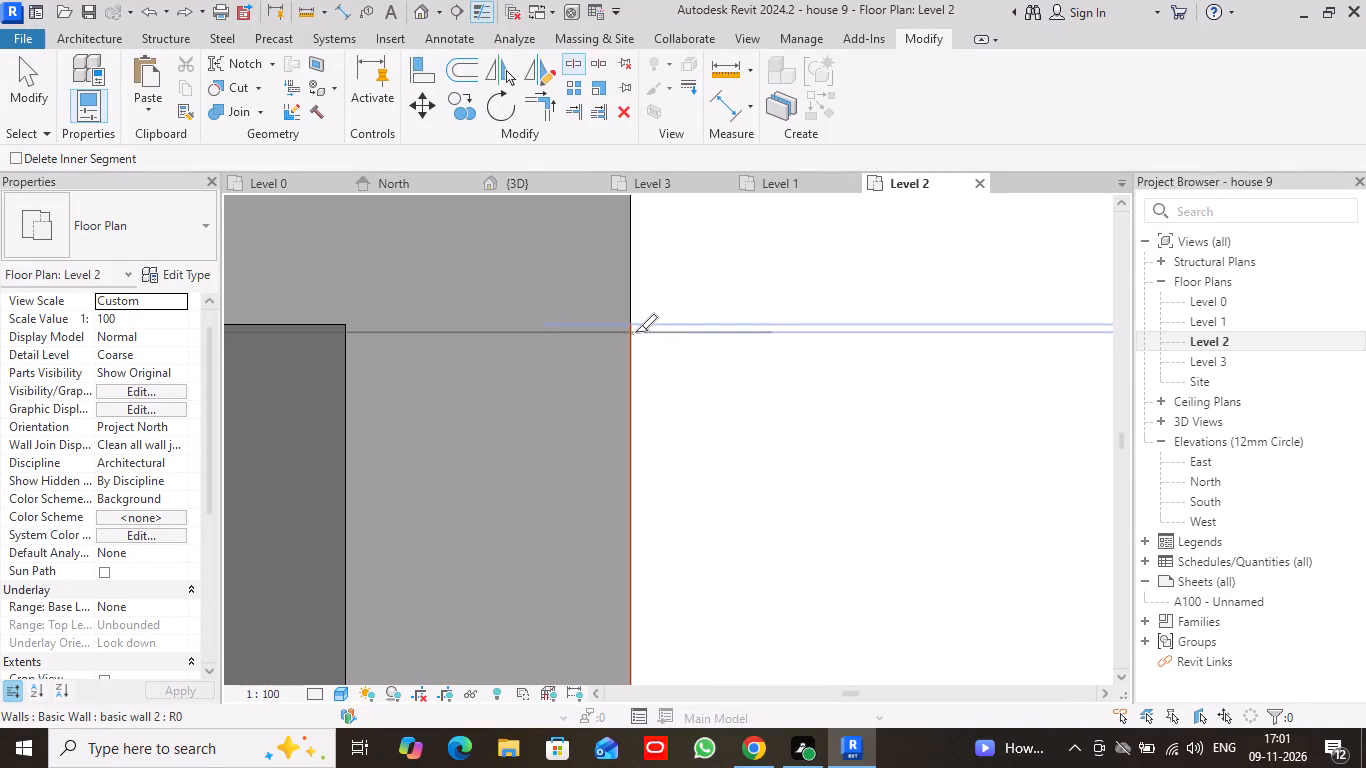
scroll(469, 324, up, 1)
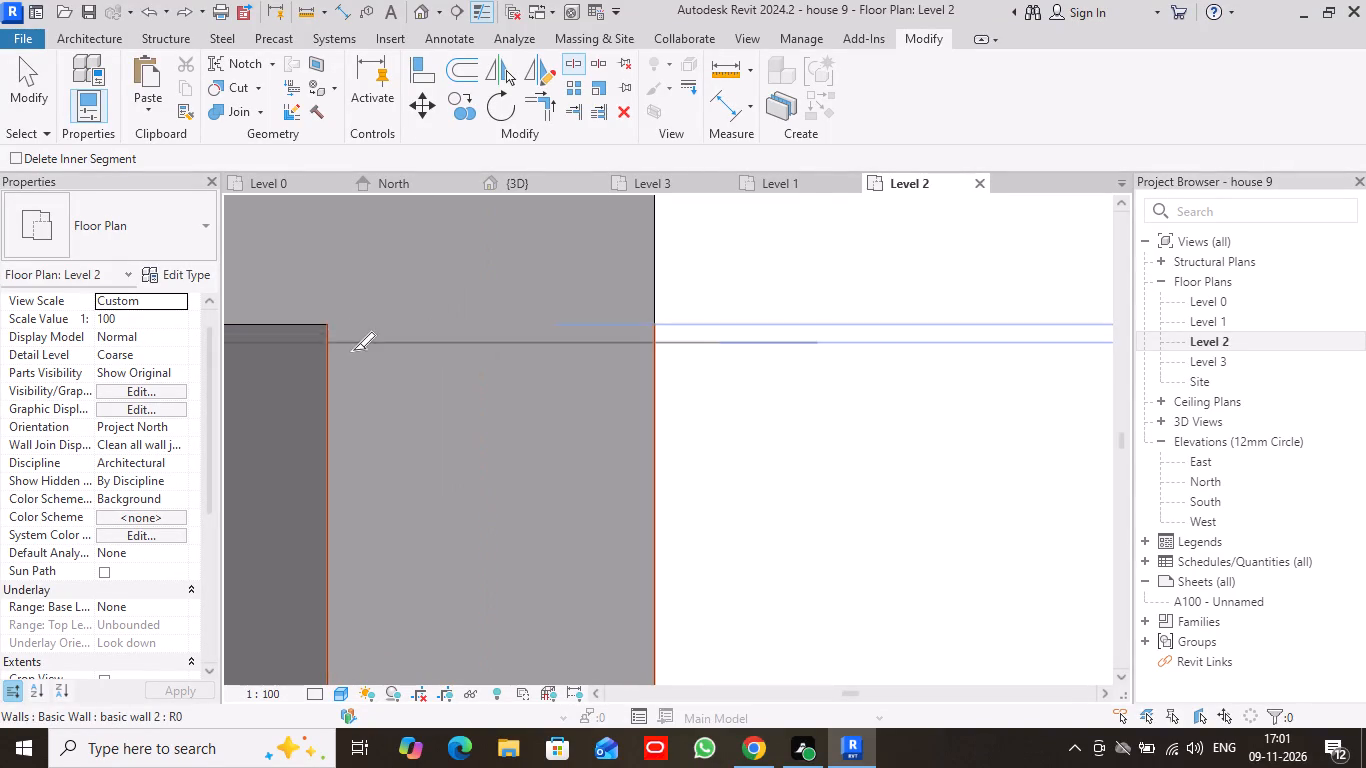
middle_drag(353, 350, 752, 407)
scroll(755, 405, up, 8)
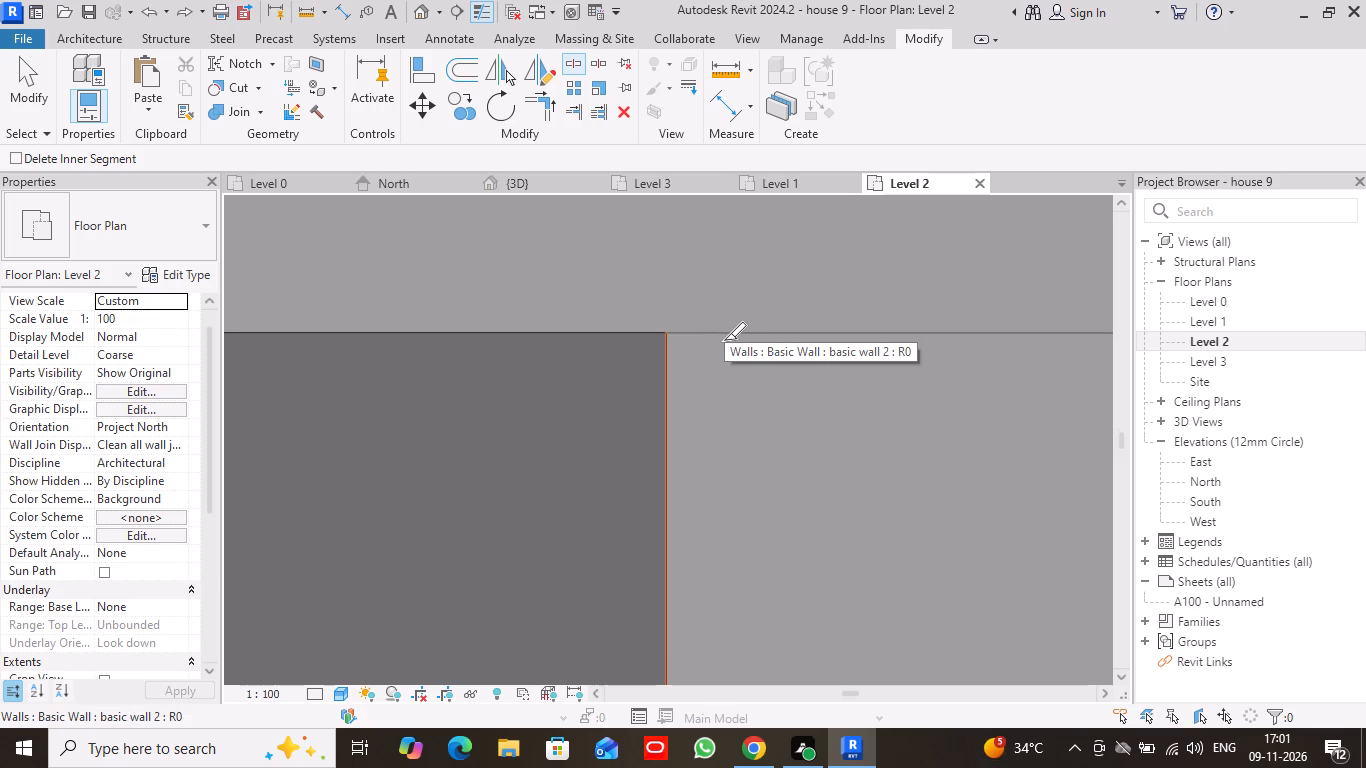
scroll(724, 340, up, 8)
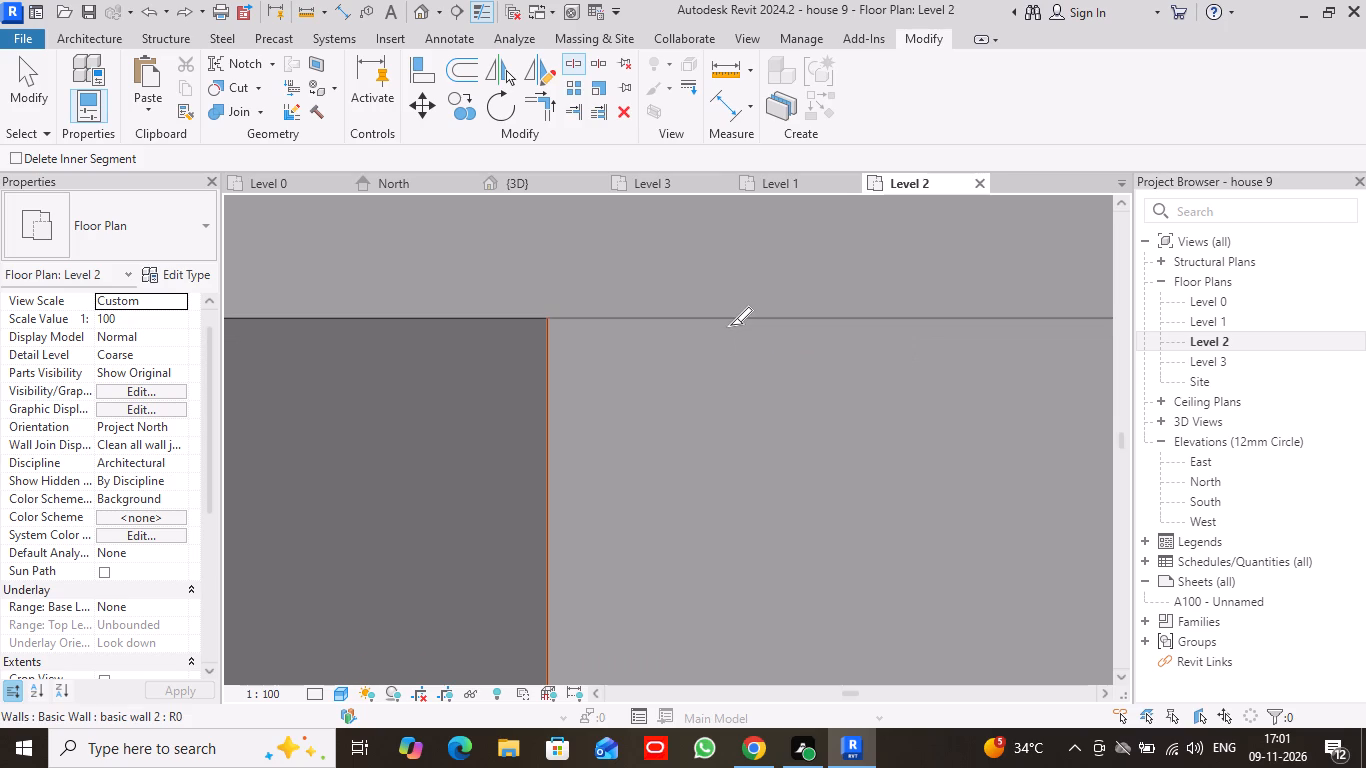
click(730, 327)
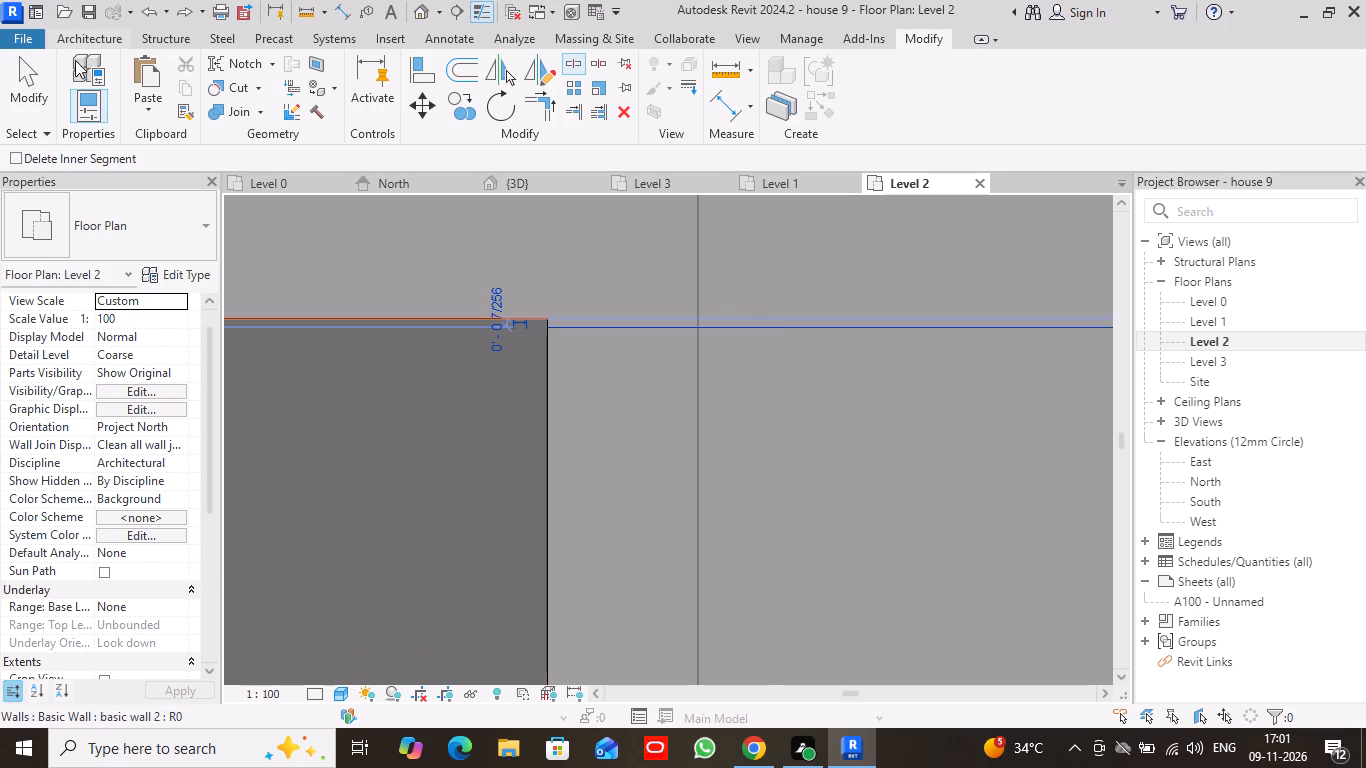
click(30, 74)
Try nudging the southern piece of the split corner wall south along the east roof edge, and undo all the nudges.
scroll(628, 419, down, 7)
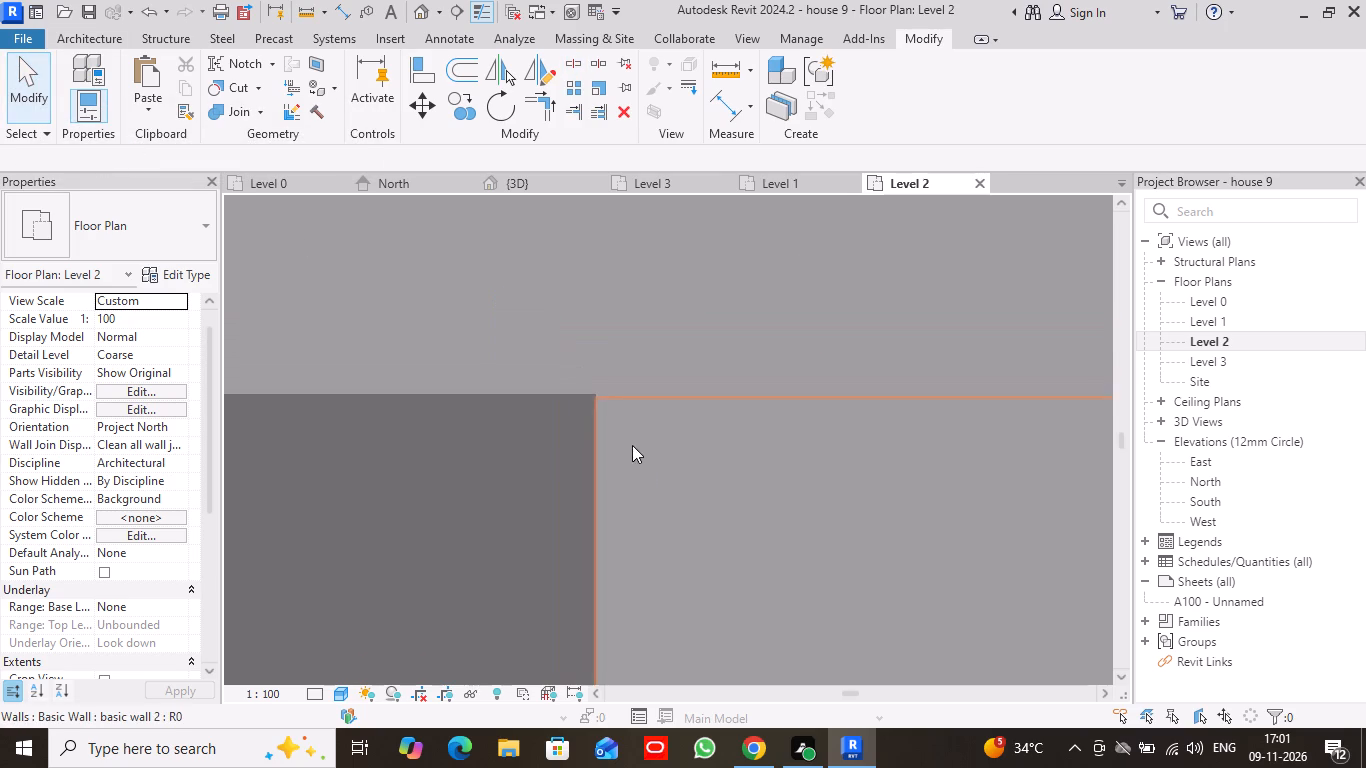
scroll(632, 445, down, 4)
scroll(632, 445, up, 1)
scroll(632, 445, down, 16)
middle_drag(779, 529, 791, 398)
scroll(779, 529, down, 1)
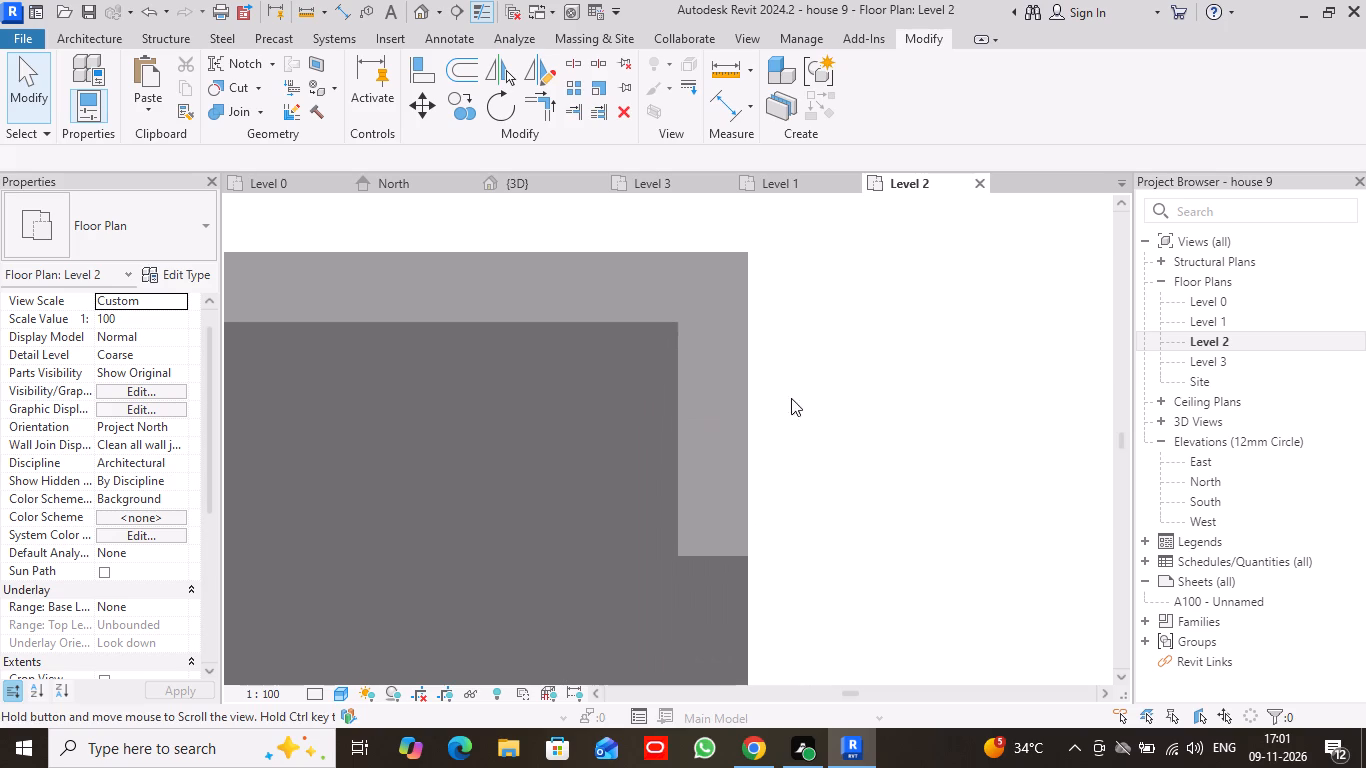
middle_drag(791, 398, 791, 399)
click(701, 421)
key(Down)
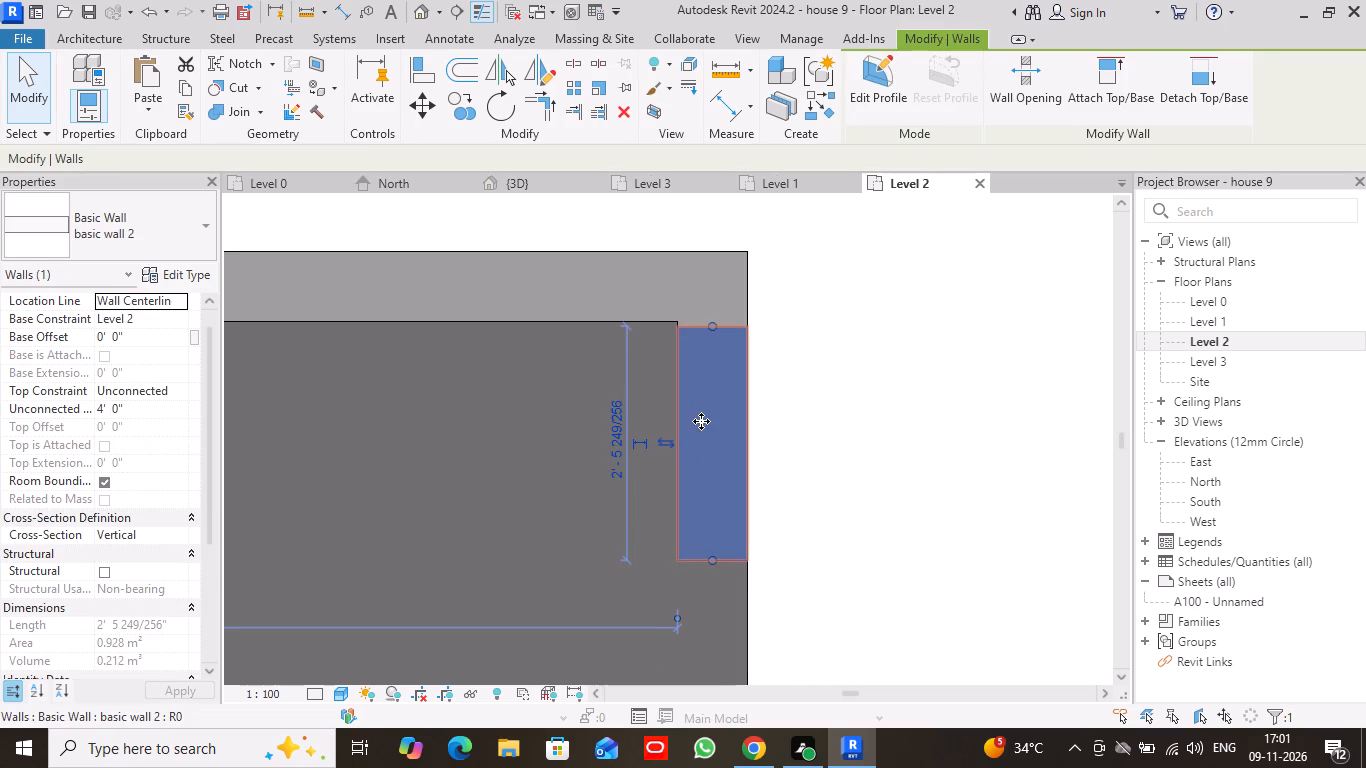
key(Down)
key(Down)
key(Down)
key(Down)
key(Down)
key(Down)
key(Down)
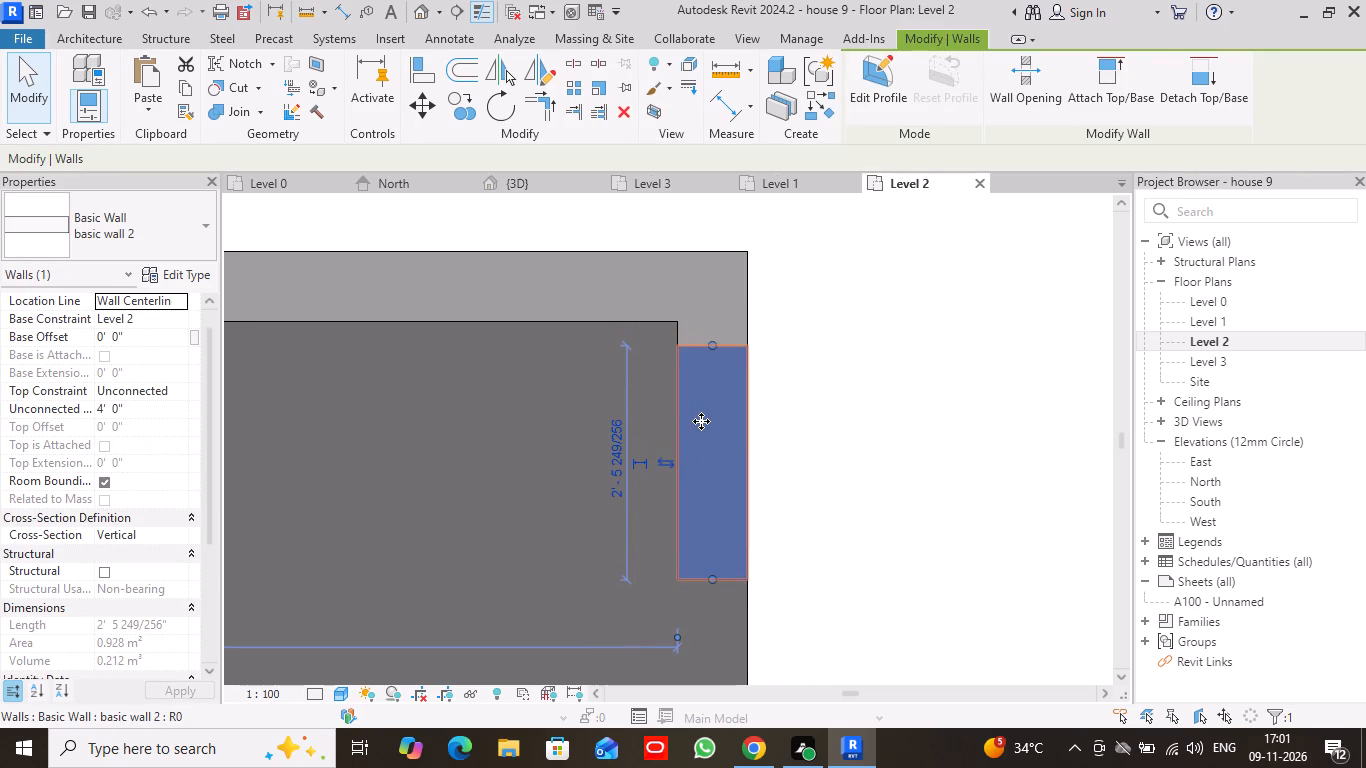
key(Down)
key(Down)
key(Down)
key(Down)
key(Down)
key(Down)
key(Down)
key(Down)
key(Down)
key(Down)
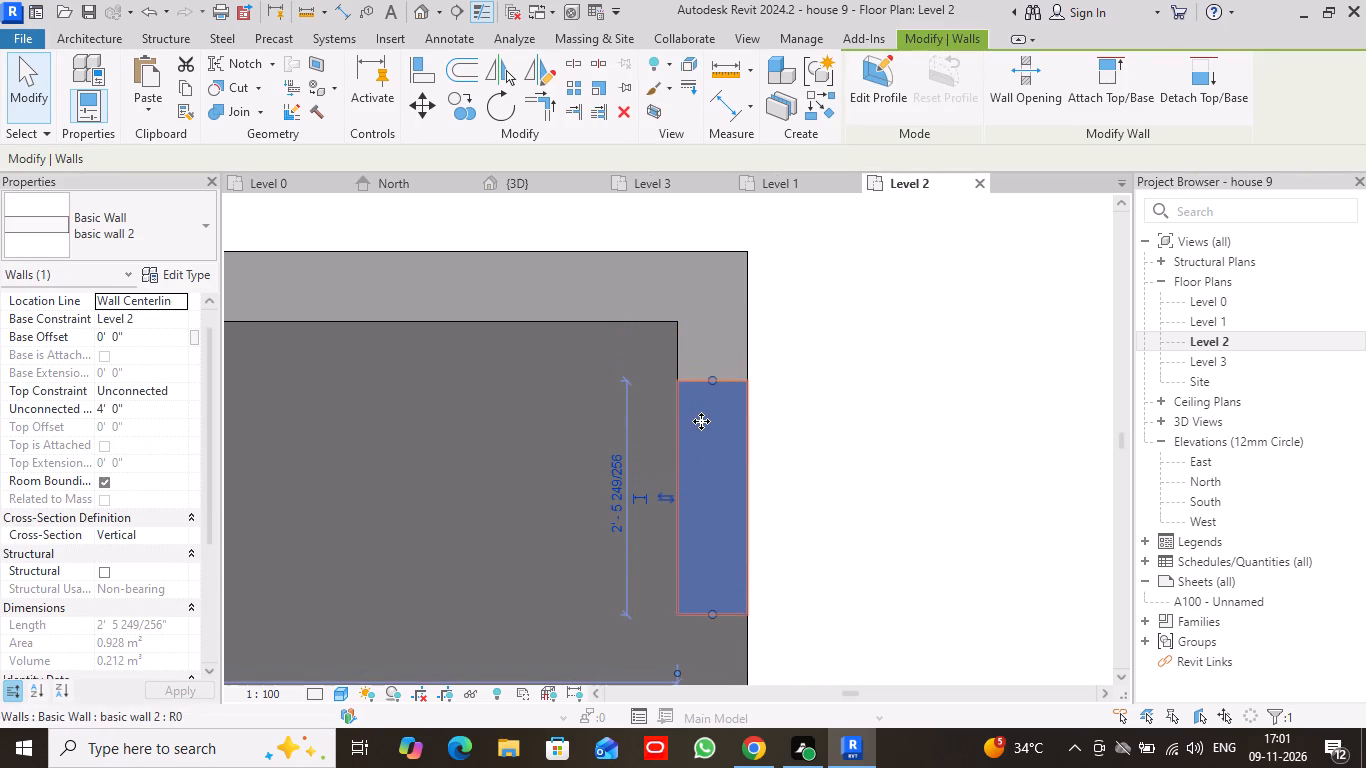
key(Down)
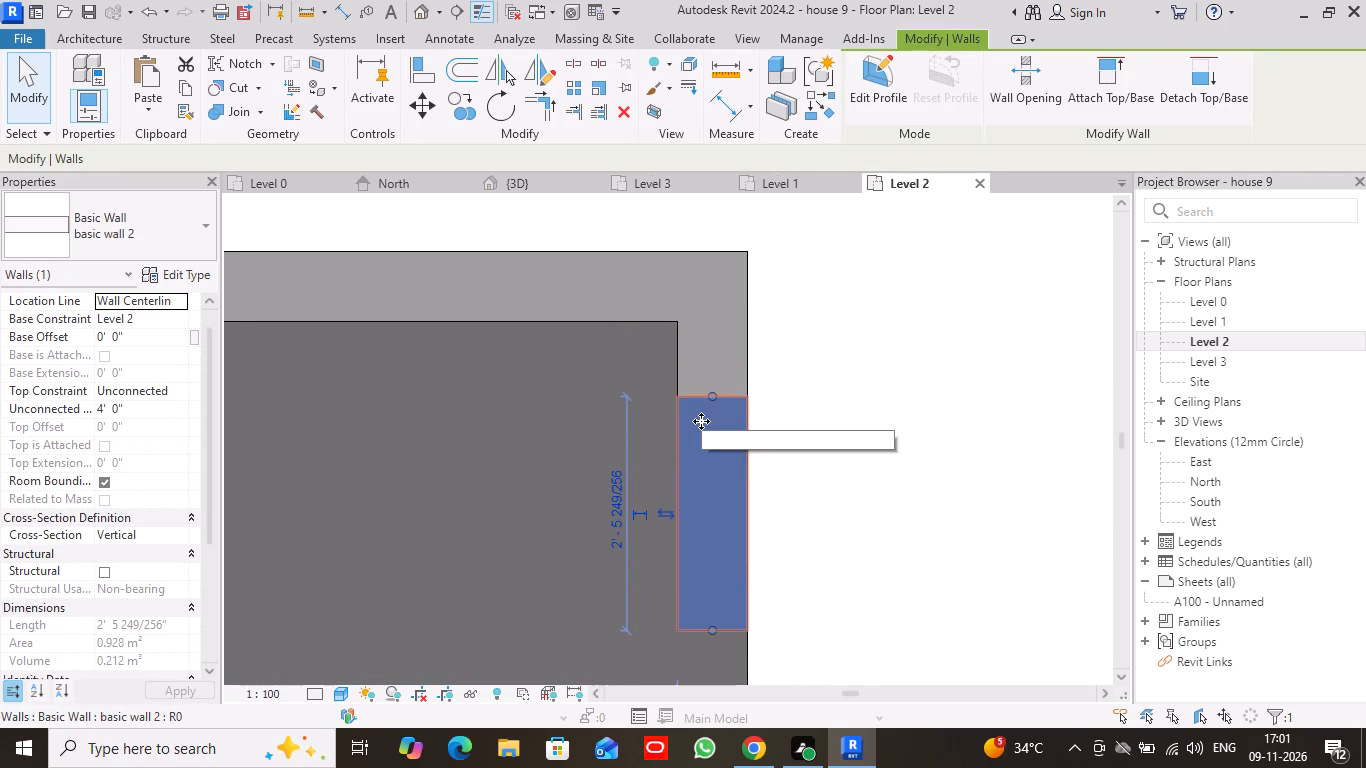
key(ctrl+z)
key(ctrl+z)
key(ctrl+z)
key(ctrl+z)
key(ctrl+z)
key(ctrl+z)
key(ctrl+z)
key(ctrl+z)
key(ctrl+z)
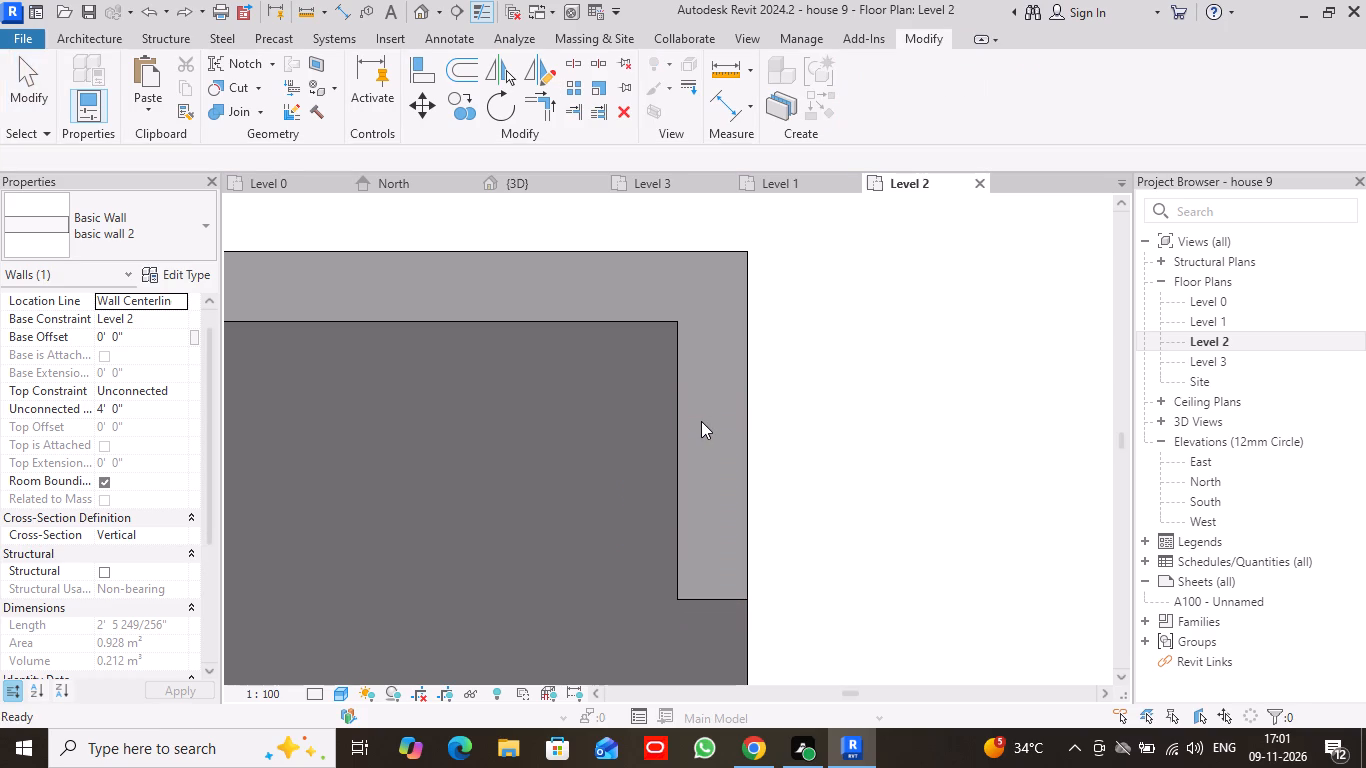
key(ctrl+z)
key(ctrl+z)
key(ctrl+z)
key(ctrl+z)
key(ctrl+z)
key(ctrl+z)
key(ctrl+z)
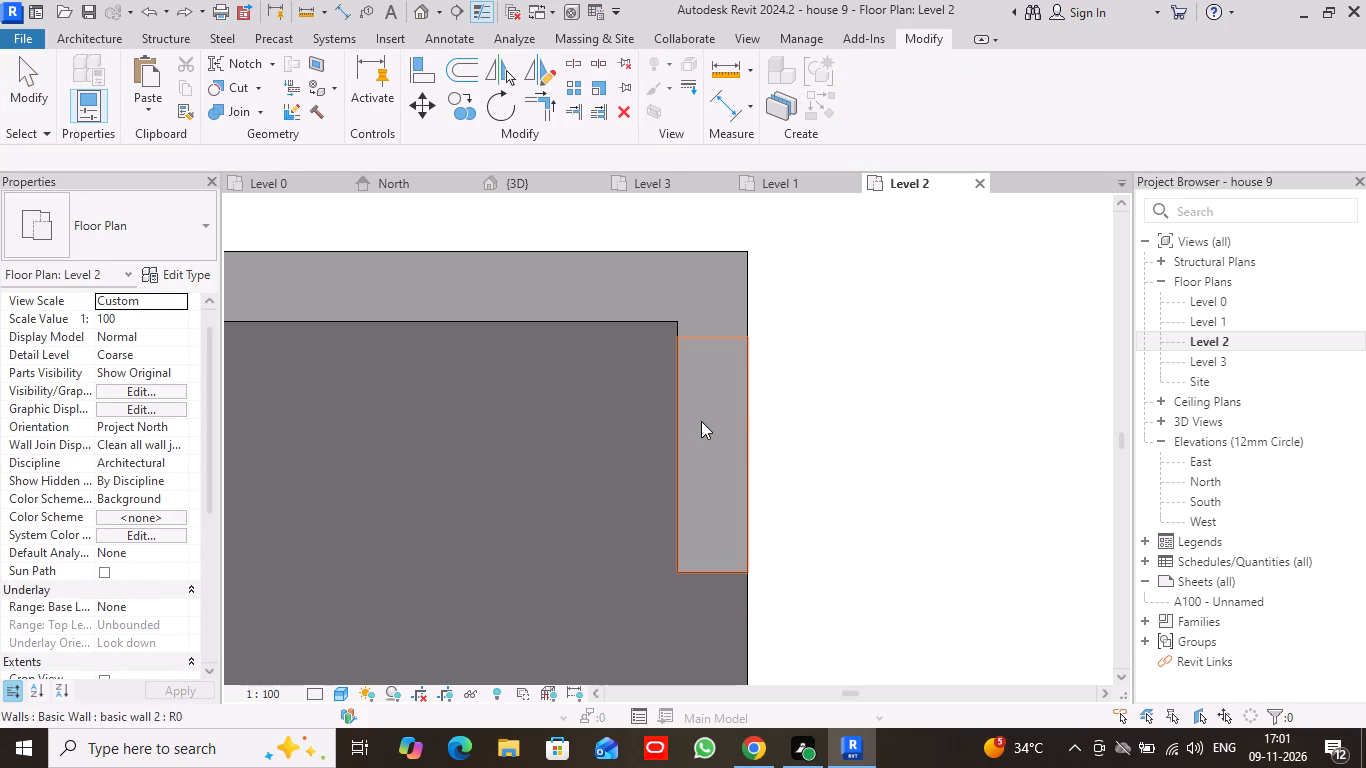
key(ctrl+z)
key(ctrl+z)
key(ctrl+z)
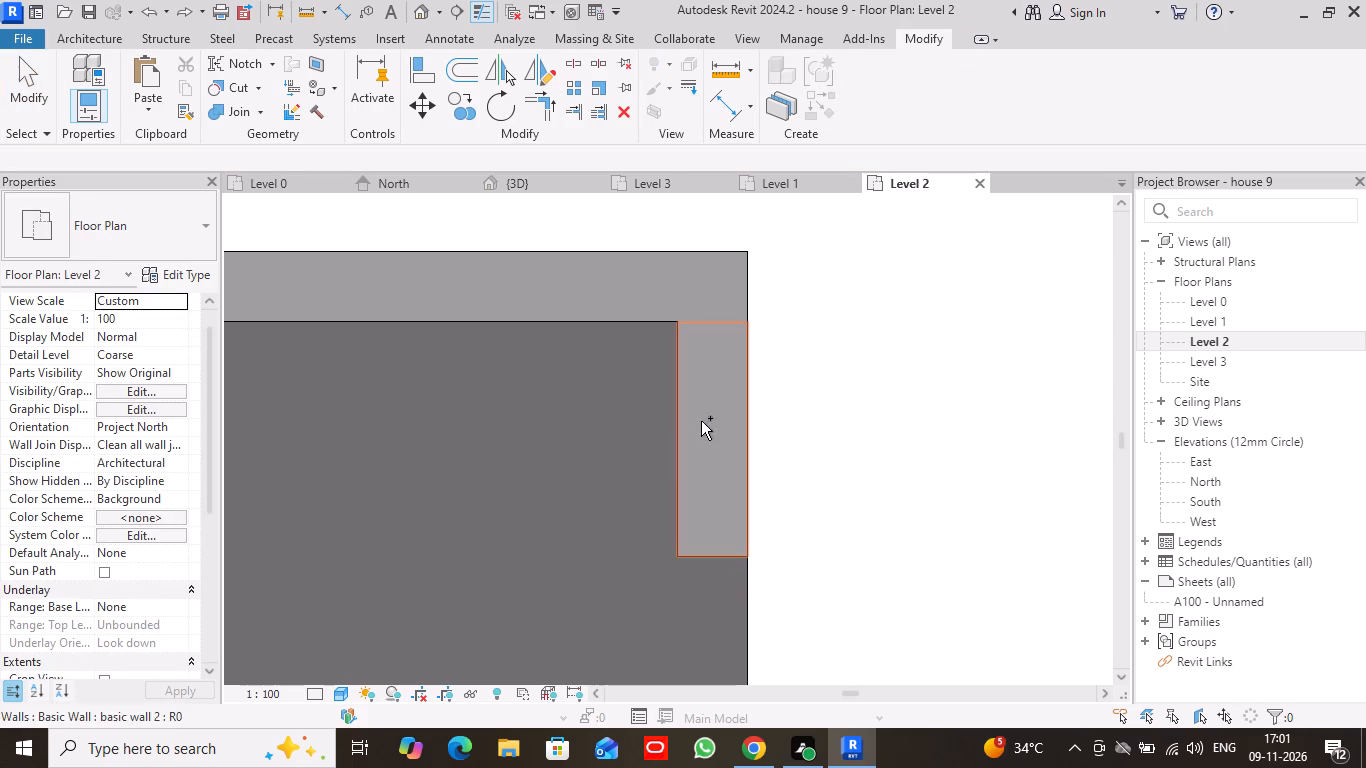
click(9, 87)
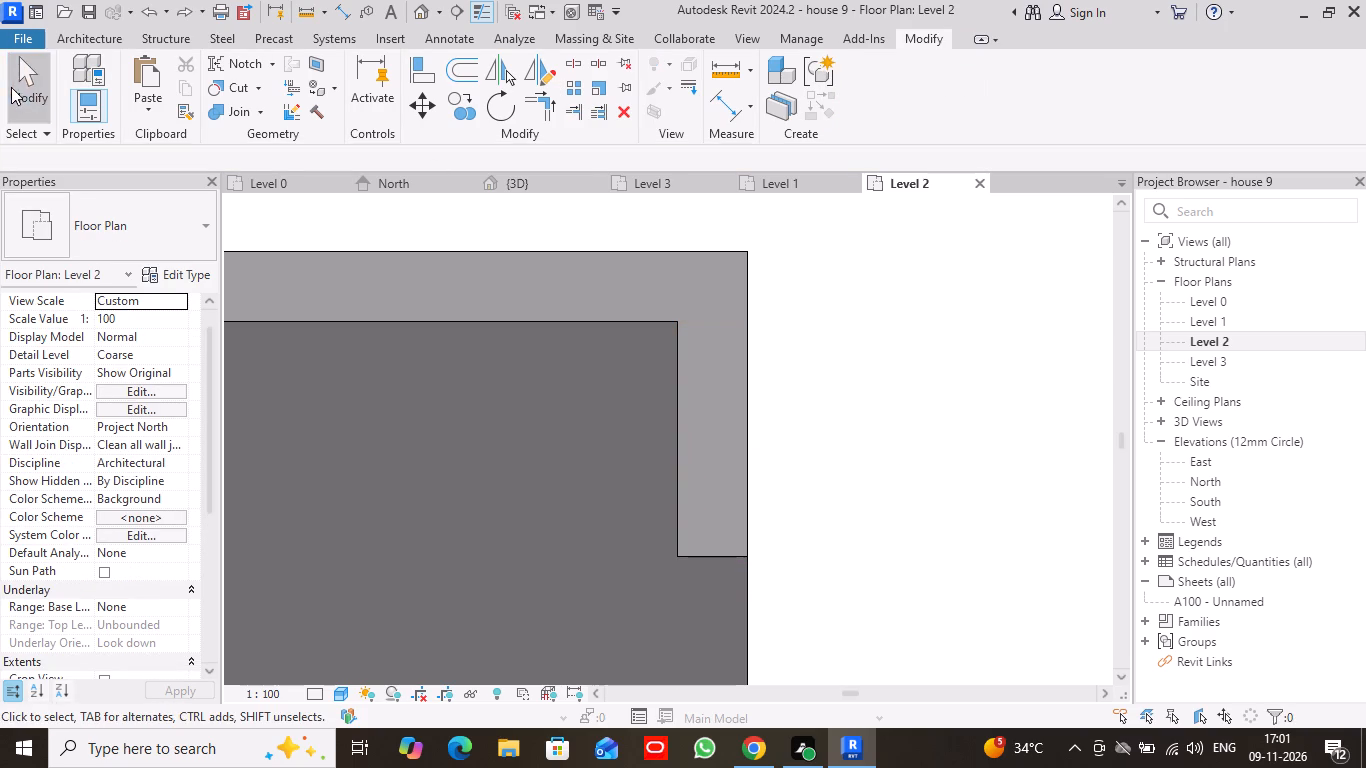
In the 3D view, nudge the short basic wall 2 wall nearest the roof's southeast corner south two increments, against the corner wall.
click(508, 184)
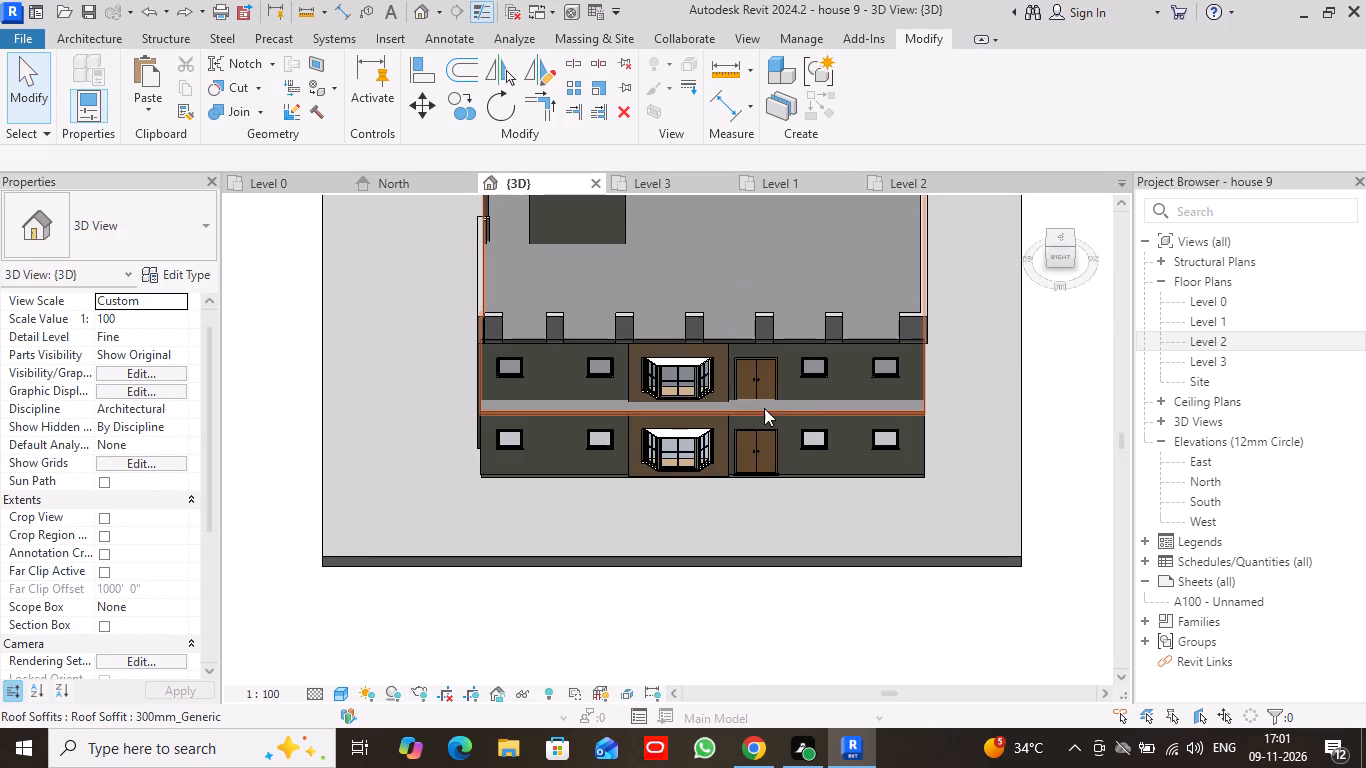
scroll(815, 434, up, 5)
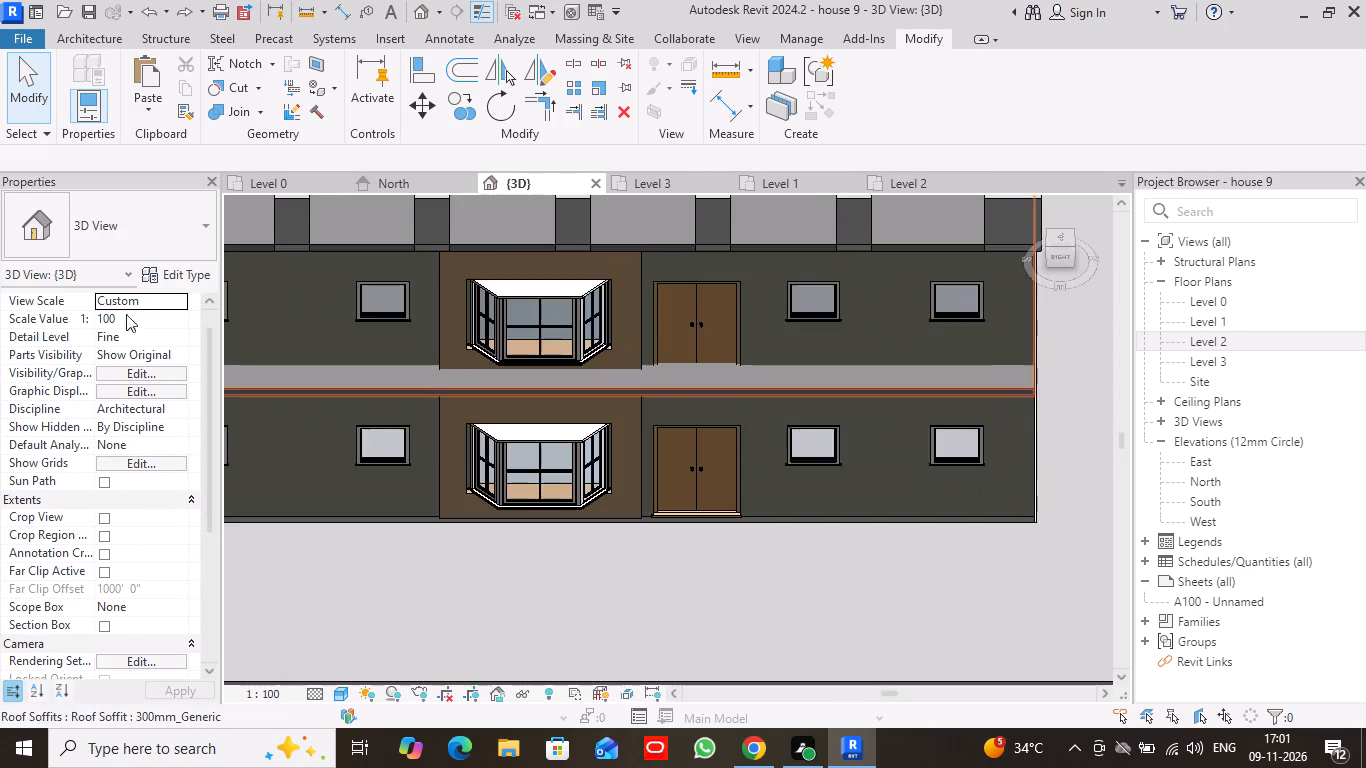
middle_drag(271, 314, 617, 337)
scroll(512, 288, up, 5)
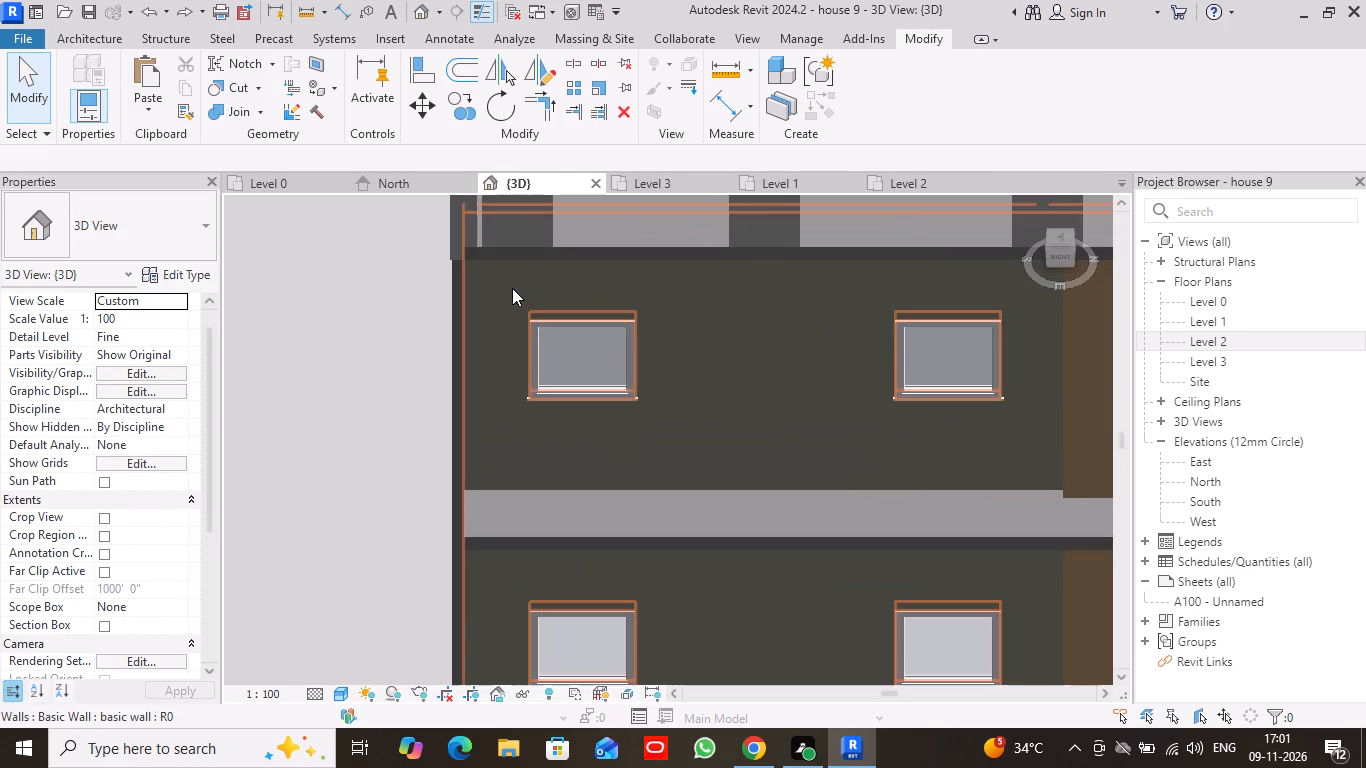
middle_drag(601, 220, 624, 382)
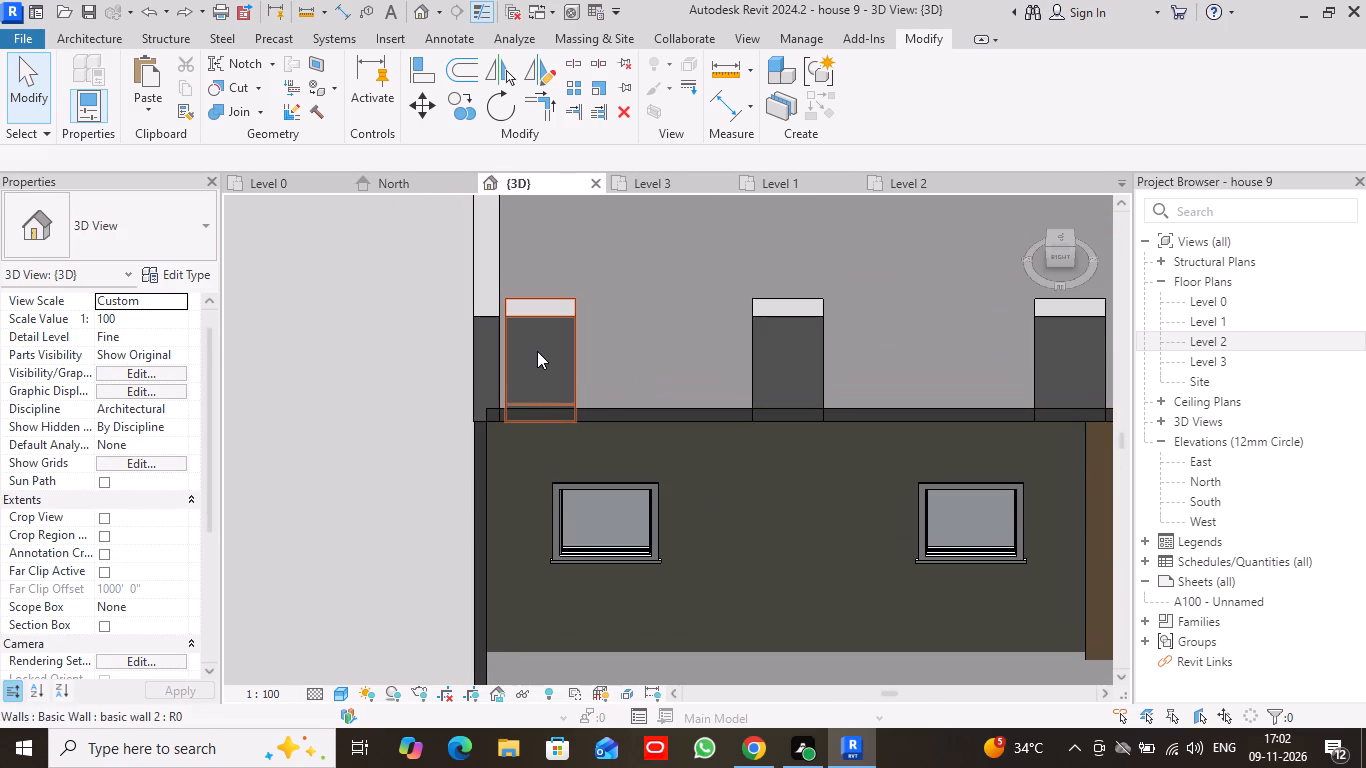
click(537, 351)
key(Left)
key(Left)
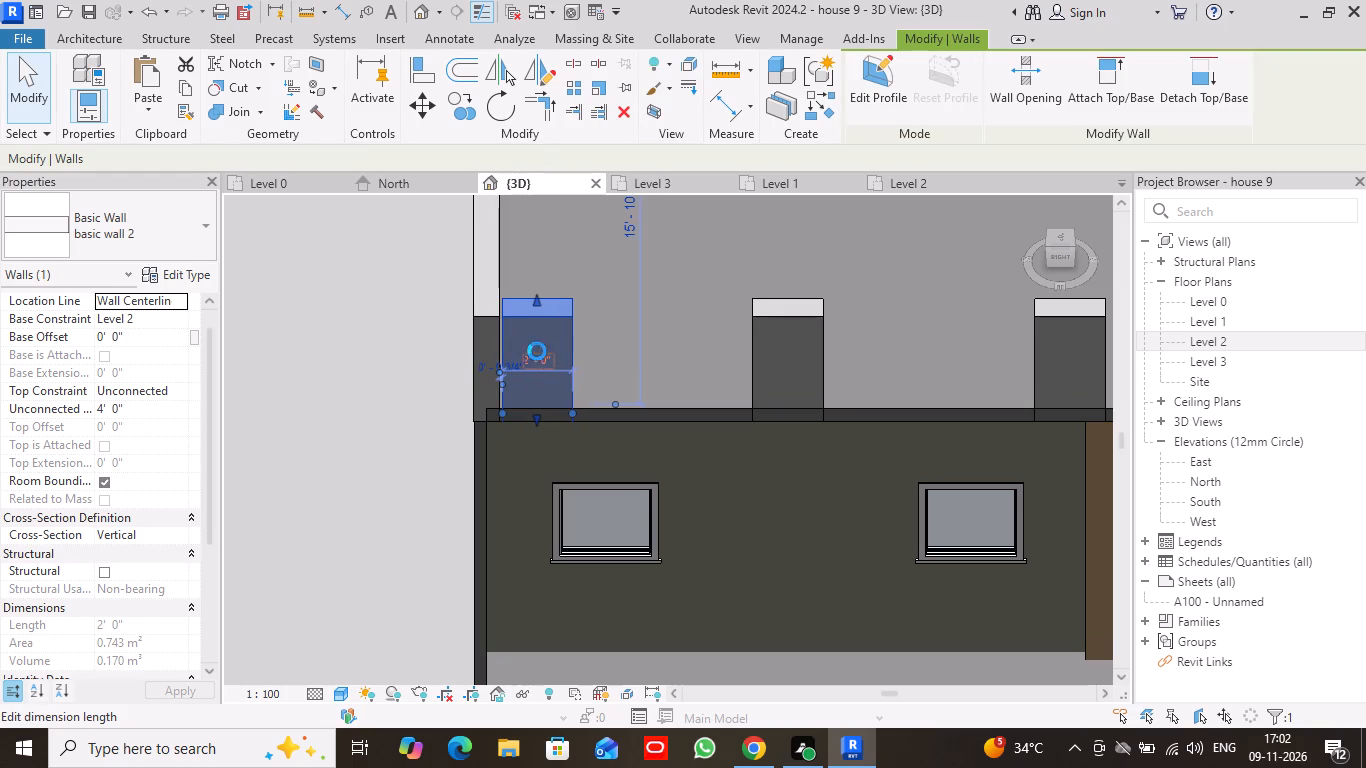
click(23, 91)
Start an in-place component in the Generic Models category, accepting the suggested name.
scroll(21, 90, up, 1)
scroll(111, 182, down, 2)
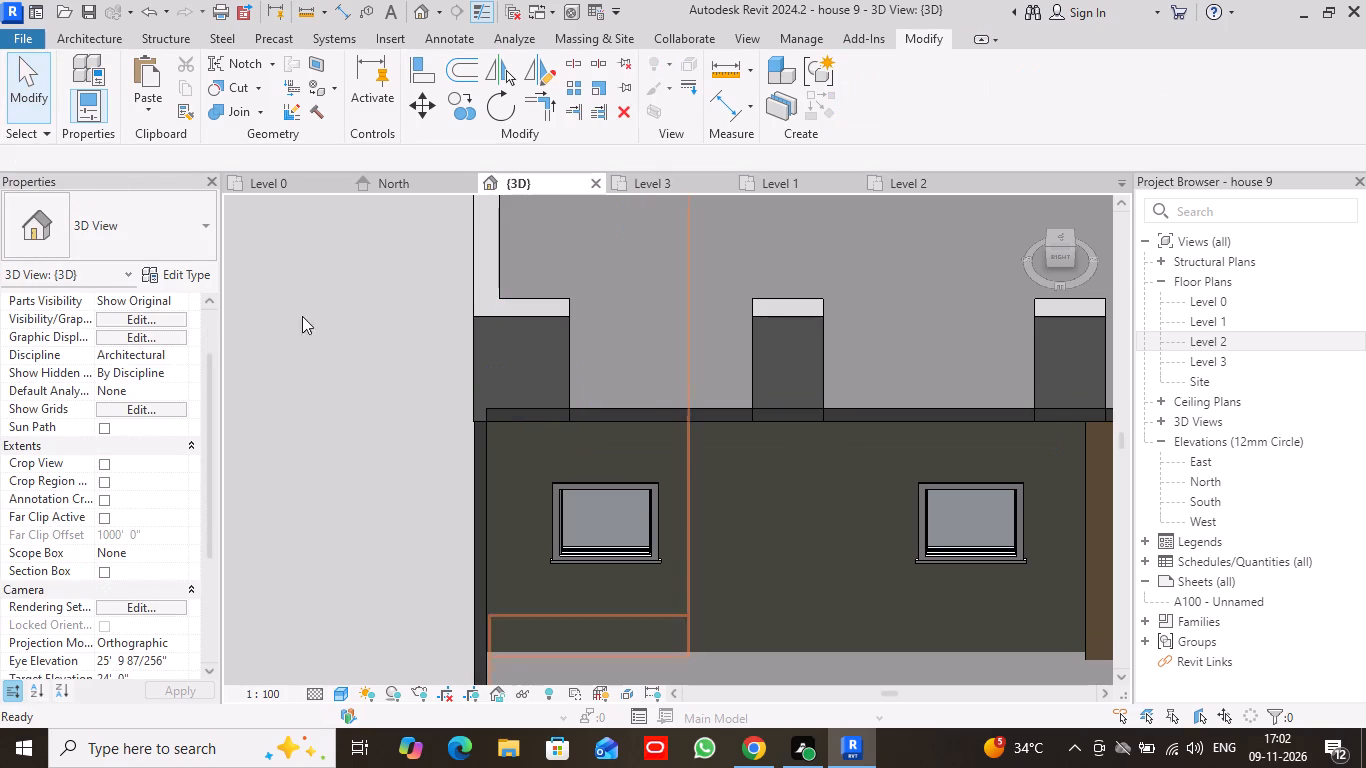
scroll(589, 436, down, 10)
middle_drag(903, 337, 797, 345)
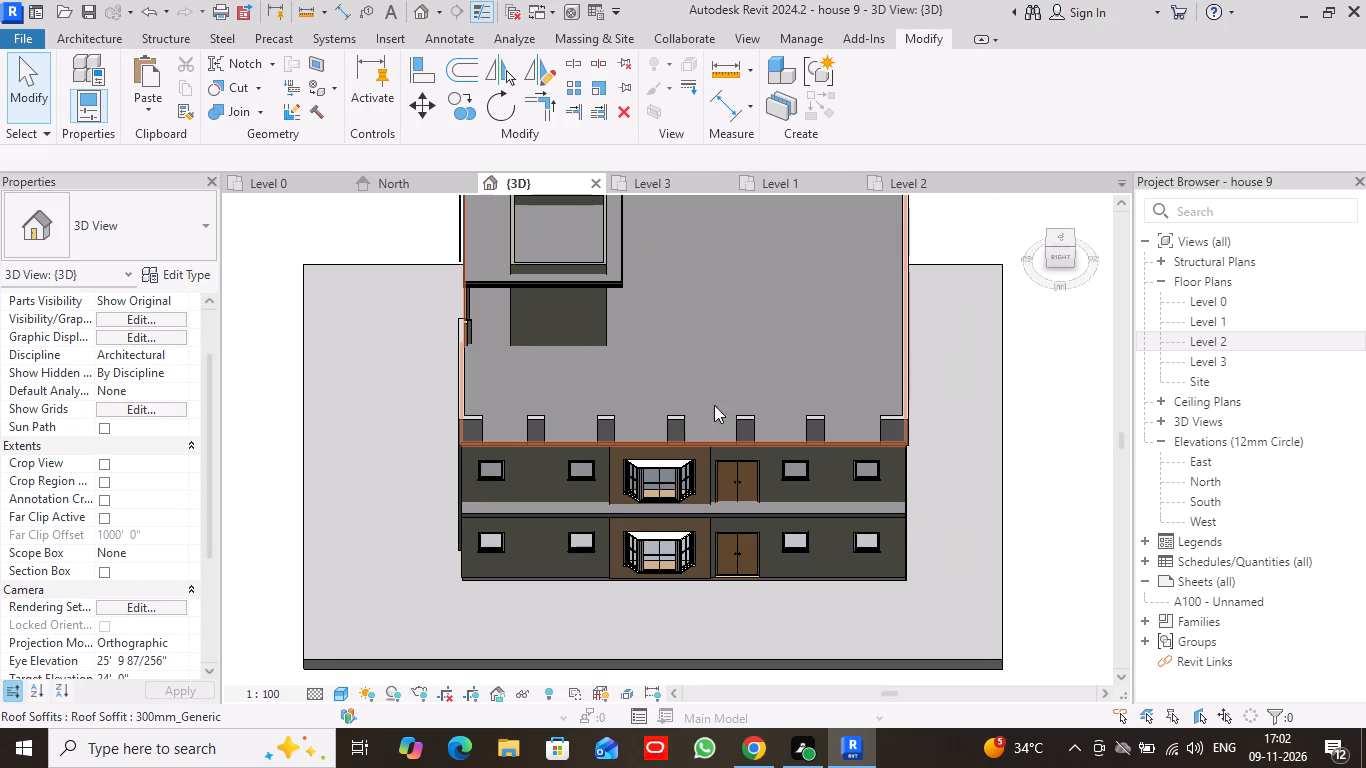
scroll(704, 477, up, 4)
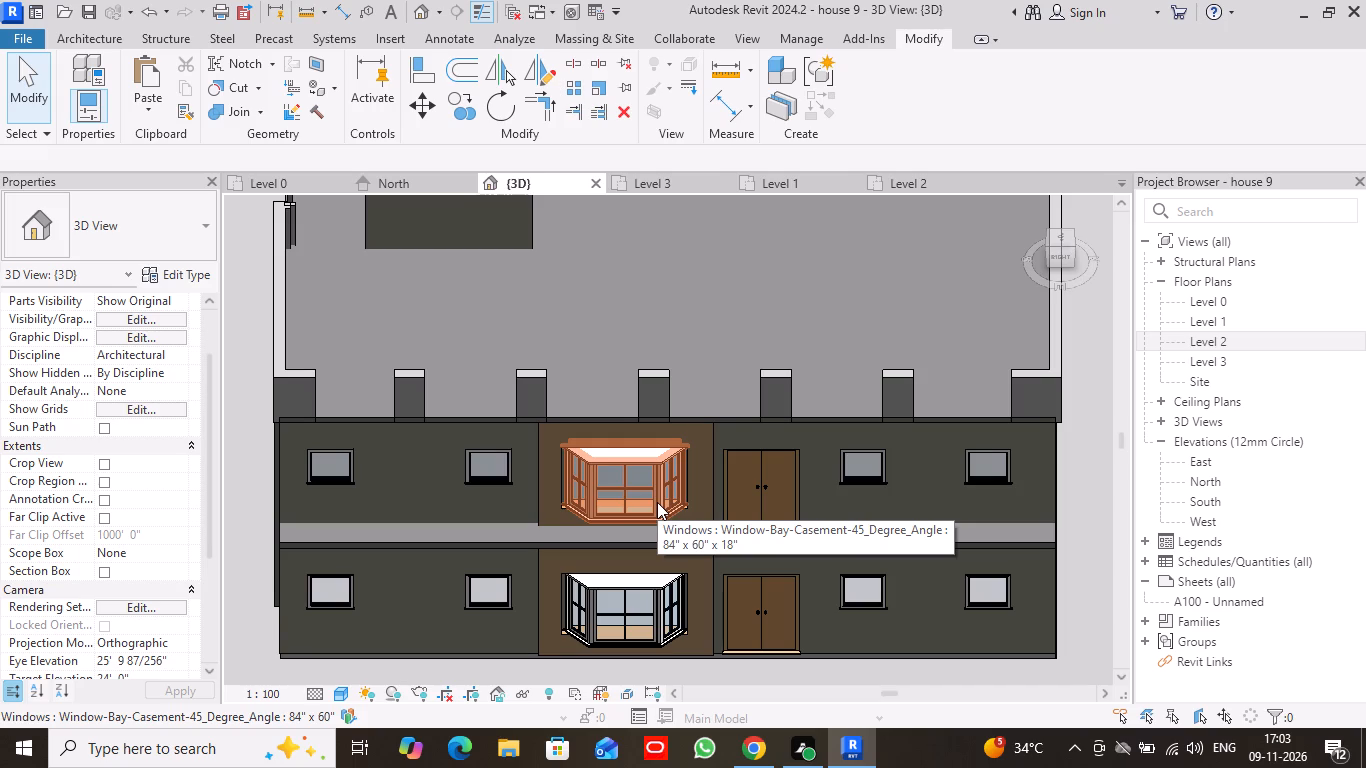
click(73, 35)
click(245, 111)
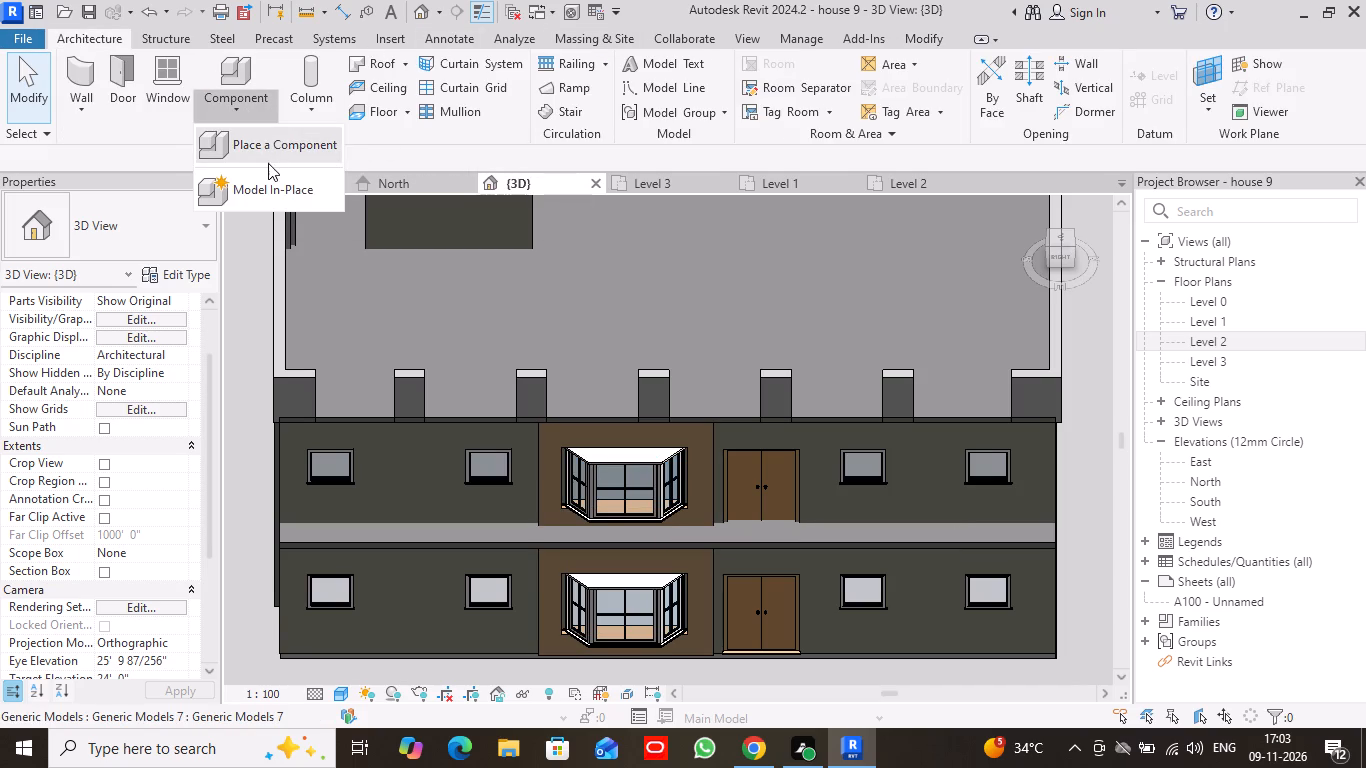
click(267, 190)
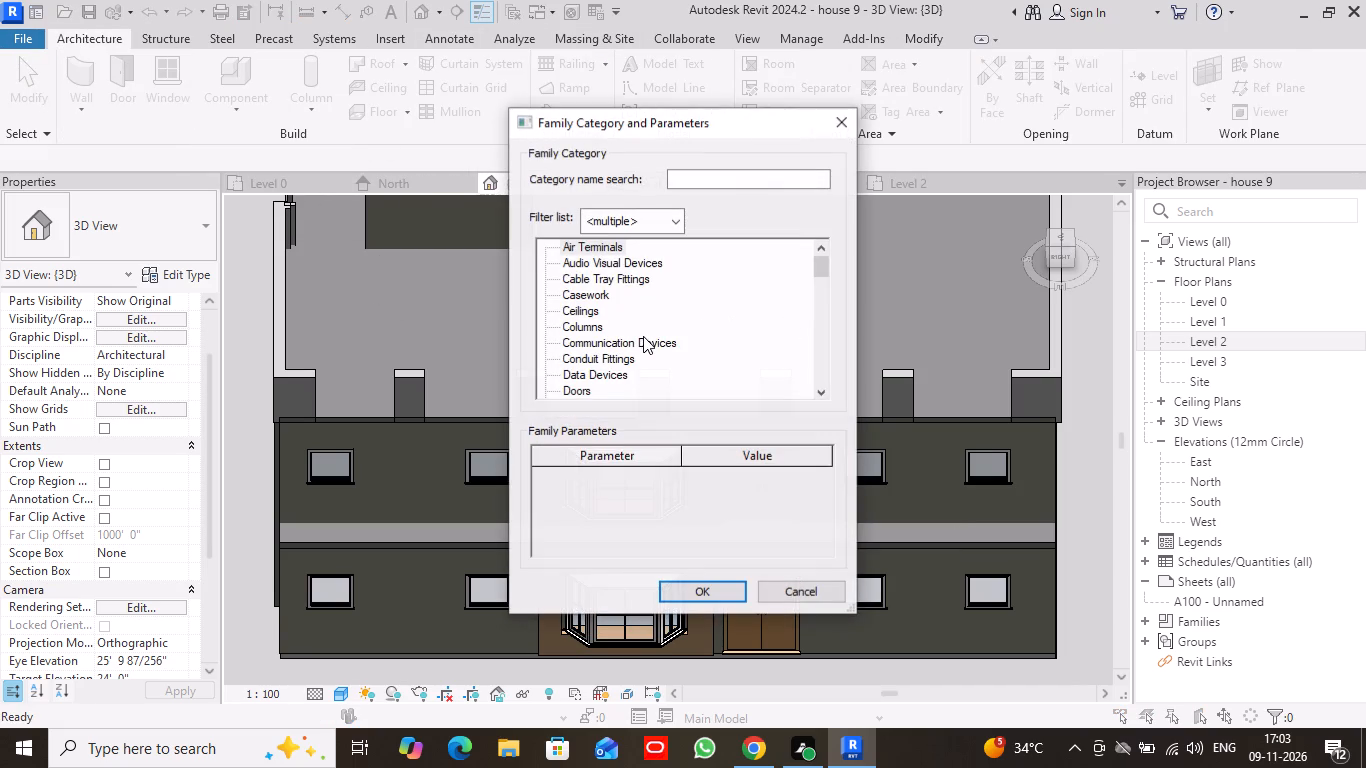
scroll(643, 336, down, 16)
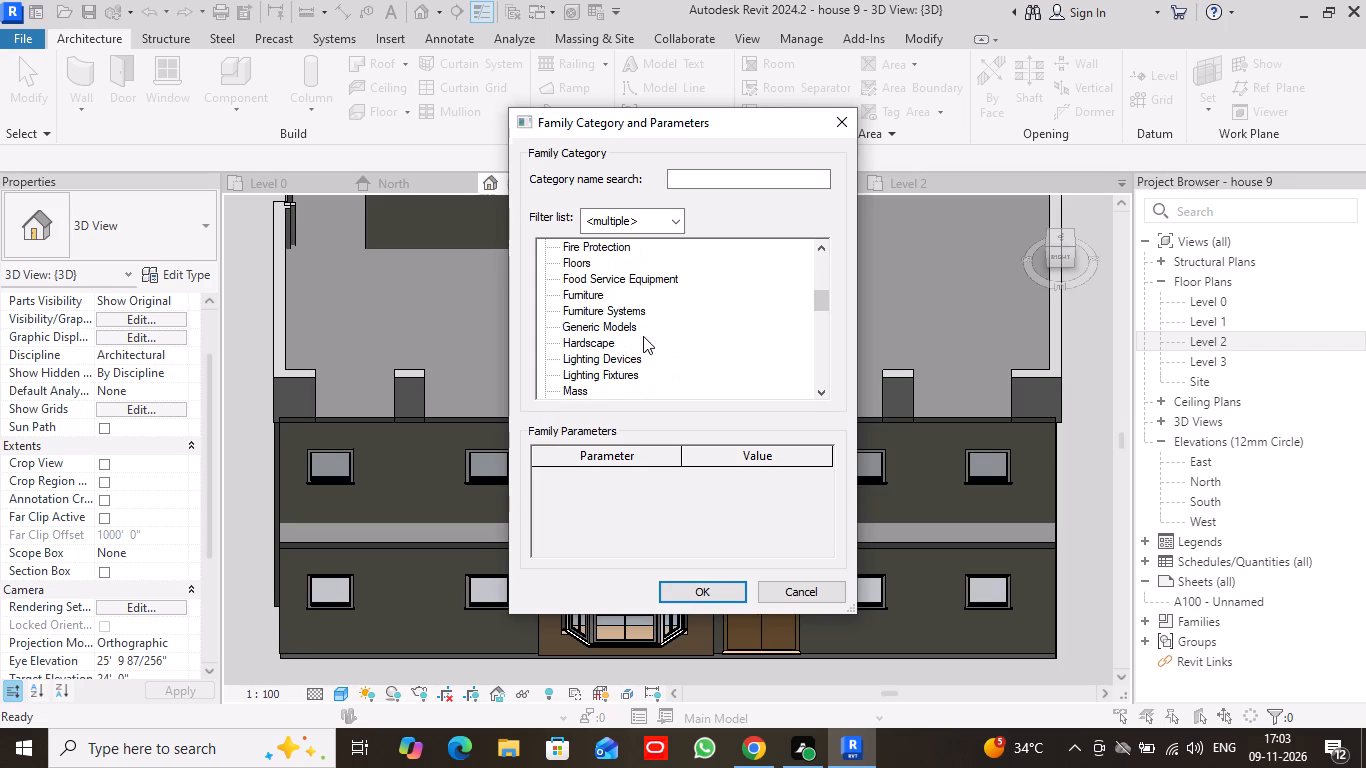
click(620, 327)
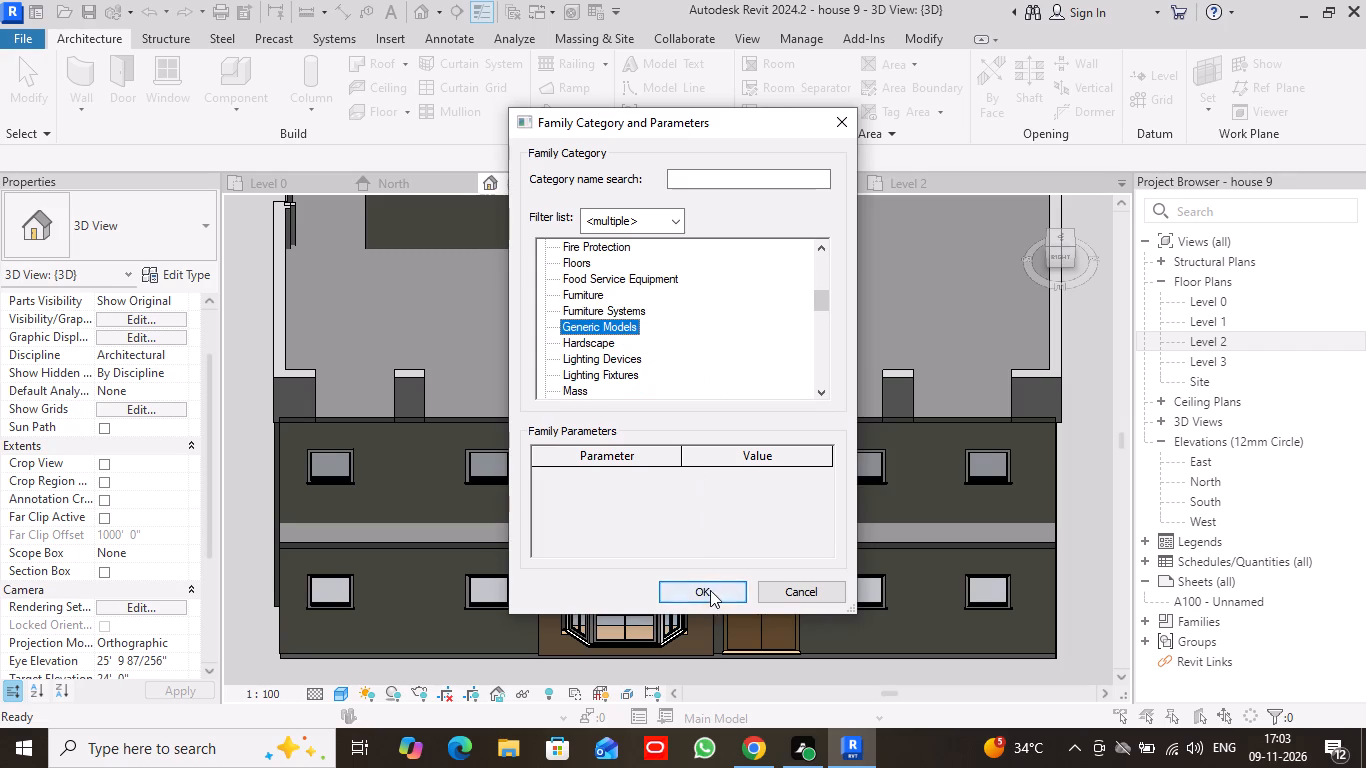
click(710, 590)
click(698, 412)
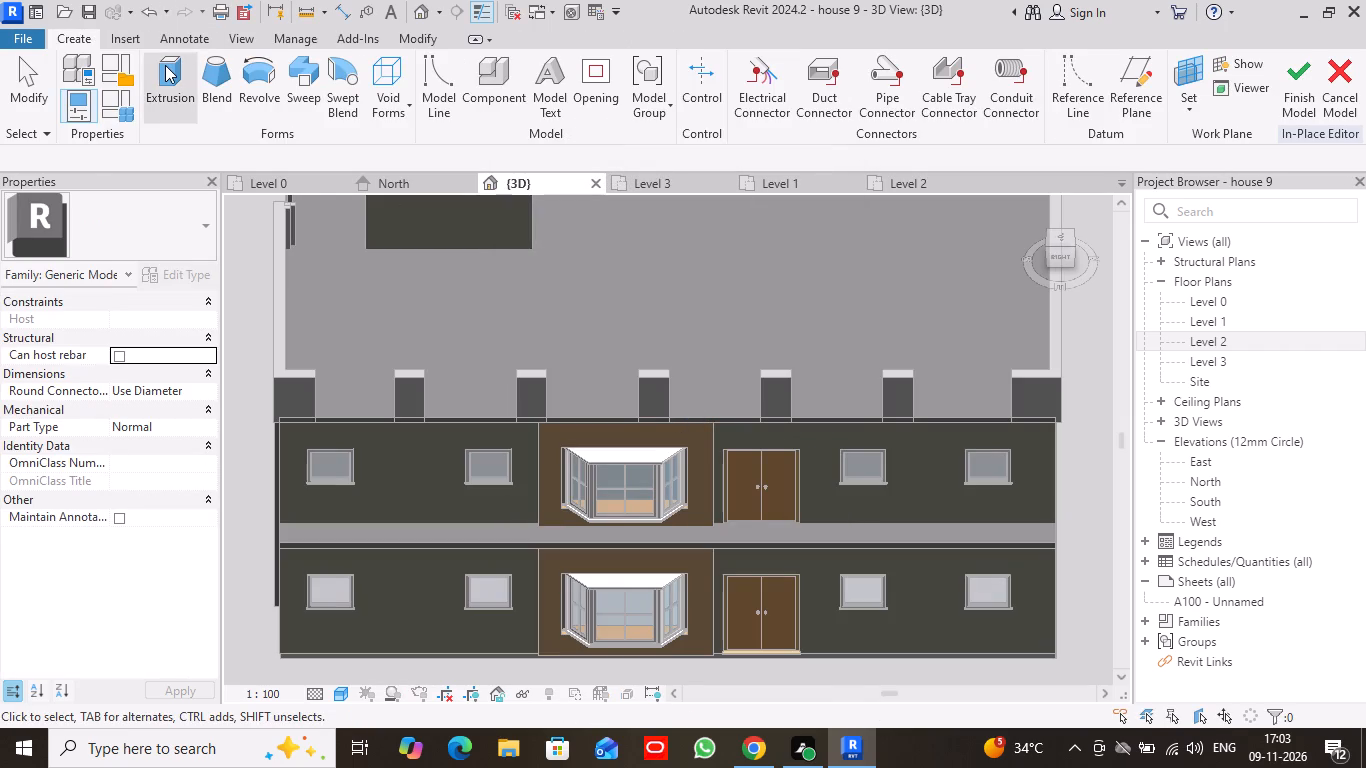
Start an Extrusion and set its work plane to the north-facing end face of the short wall at the roof's southeast corner.
click(165, 65)
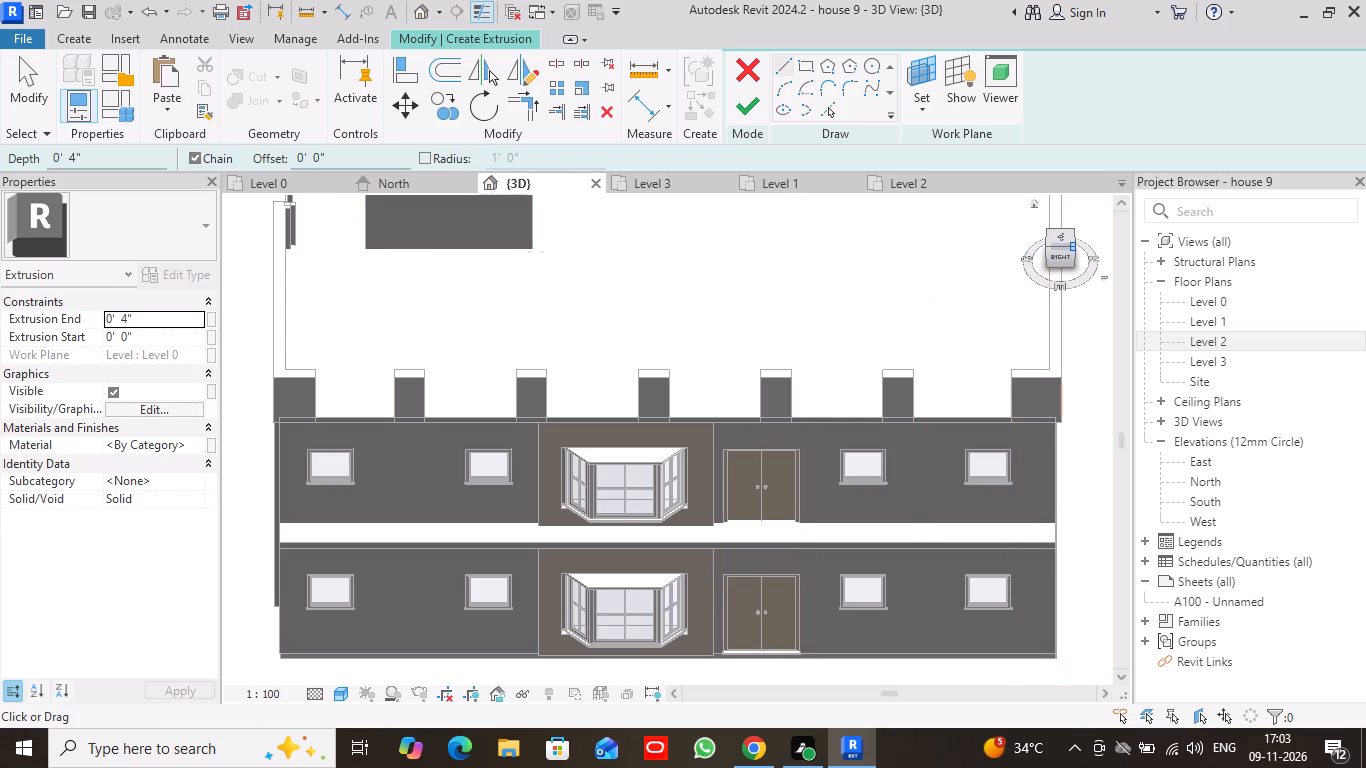
drag(1074, 245, 979, 271)
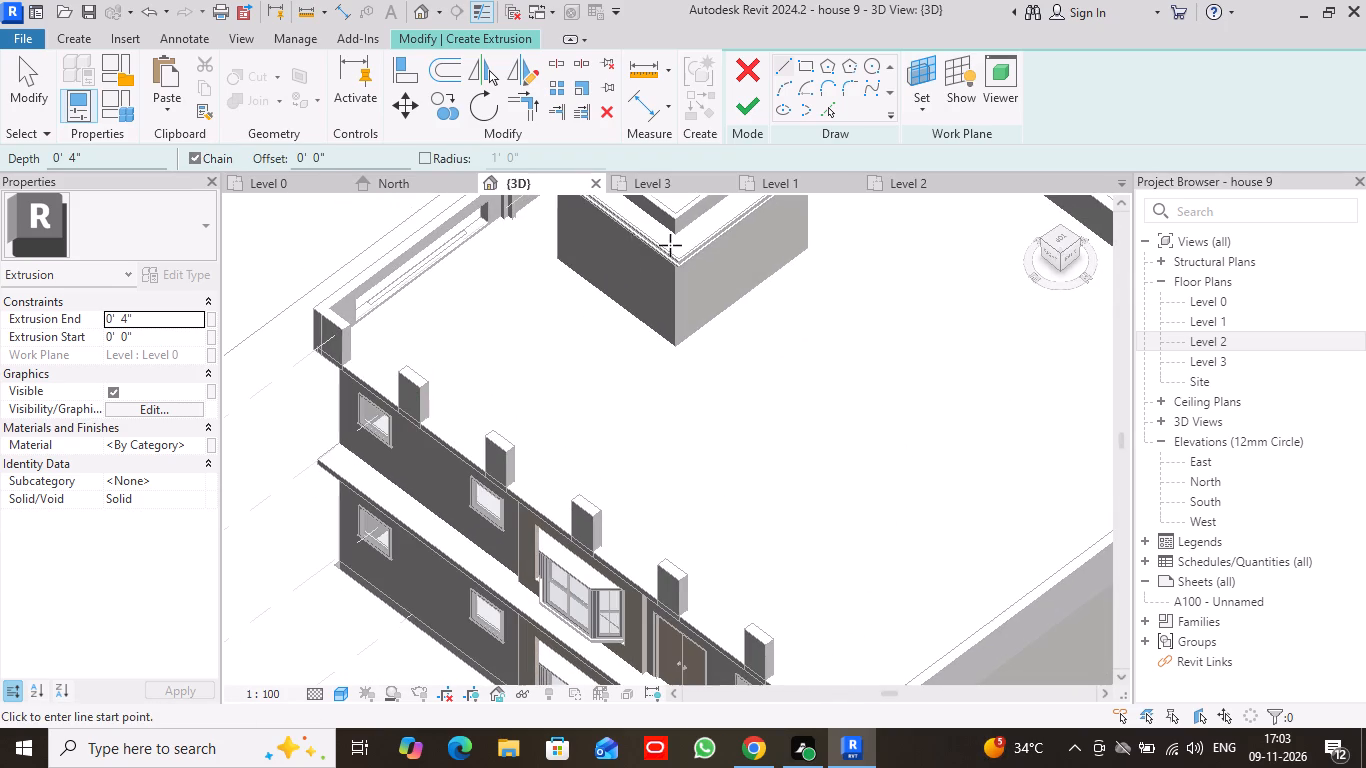
scroll(333, 339, up, 10)
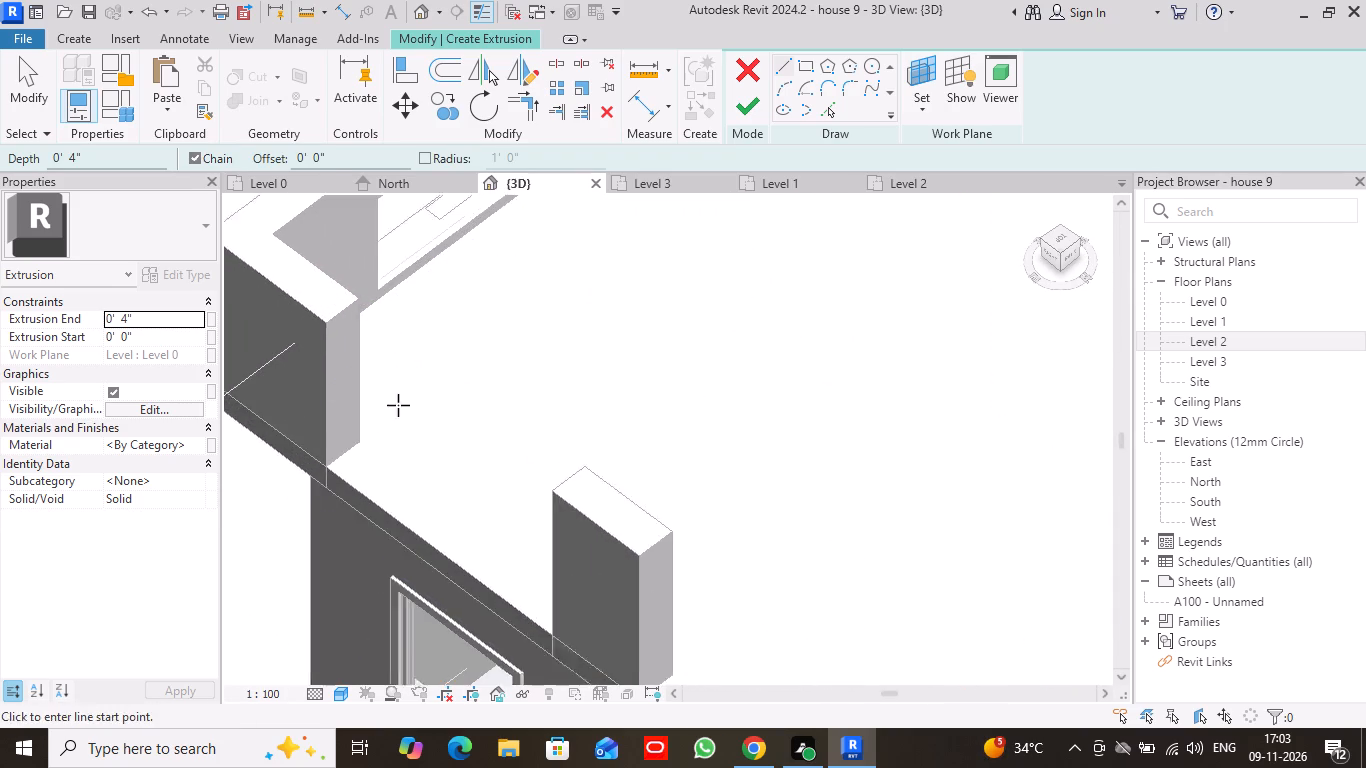
middle_drag(399, 405, 427, 350)
scroll(427, 350, up, 5)
middle_drag(429, 316, 522, 390)
drag(1059, 252, 1036, 252)
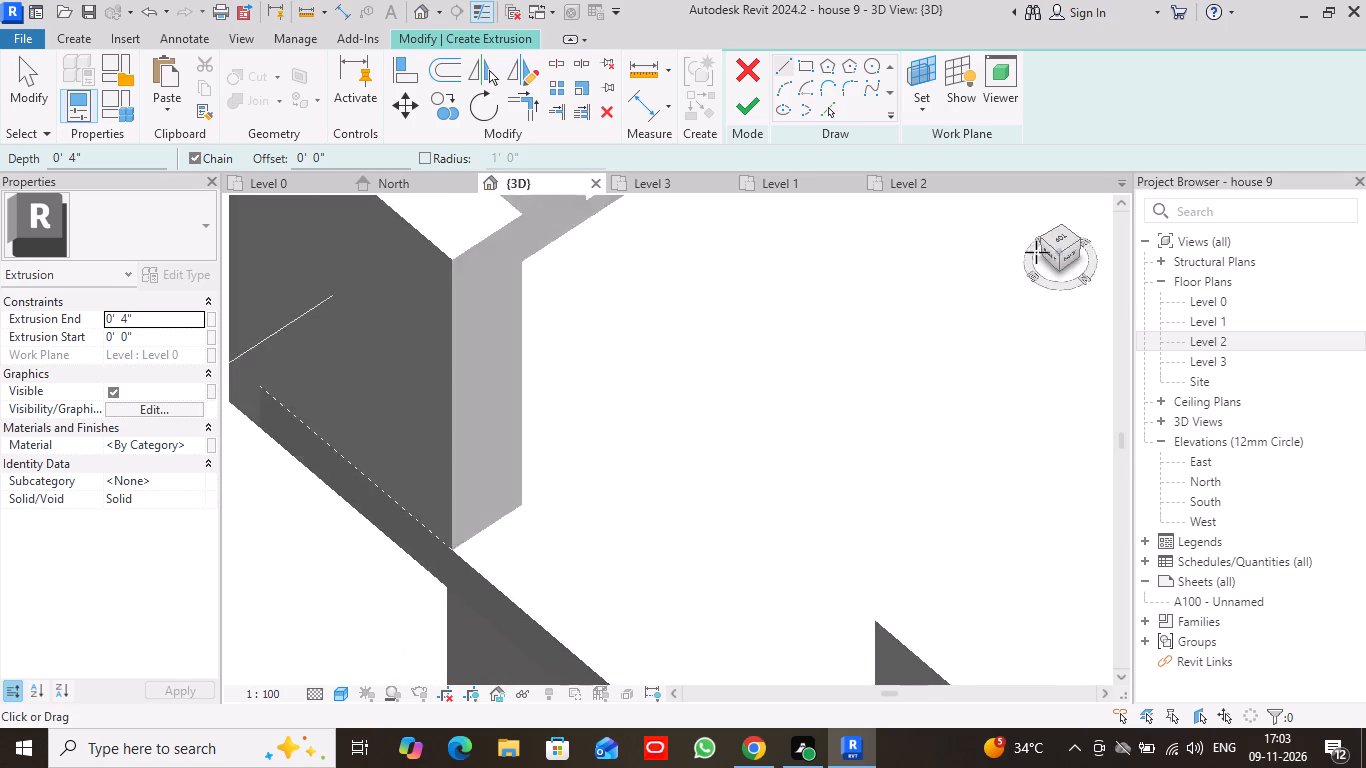
drag(1036, 252, 1034, 250)
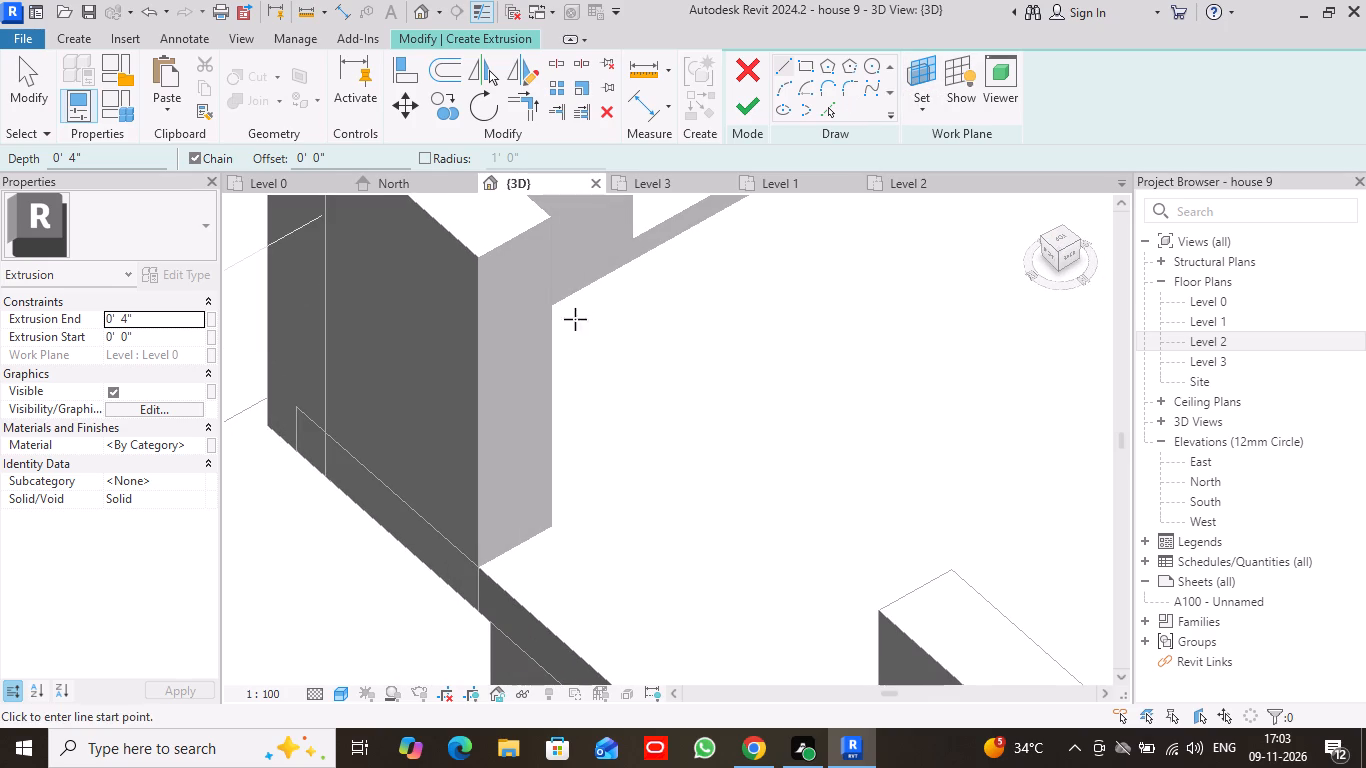
click(926, 109)
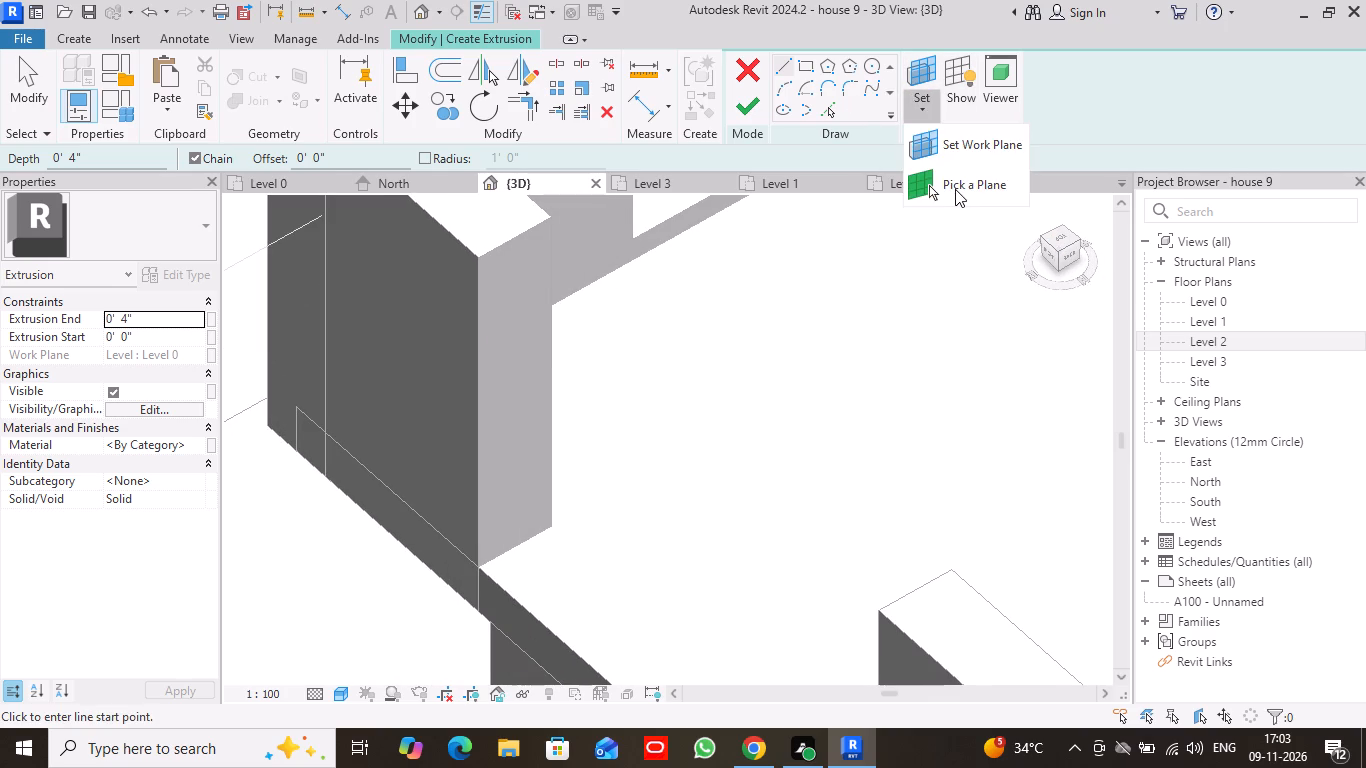
click(955, 189)
click(514, 332)
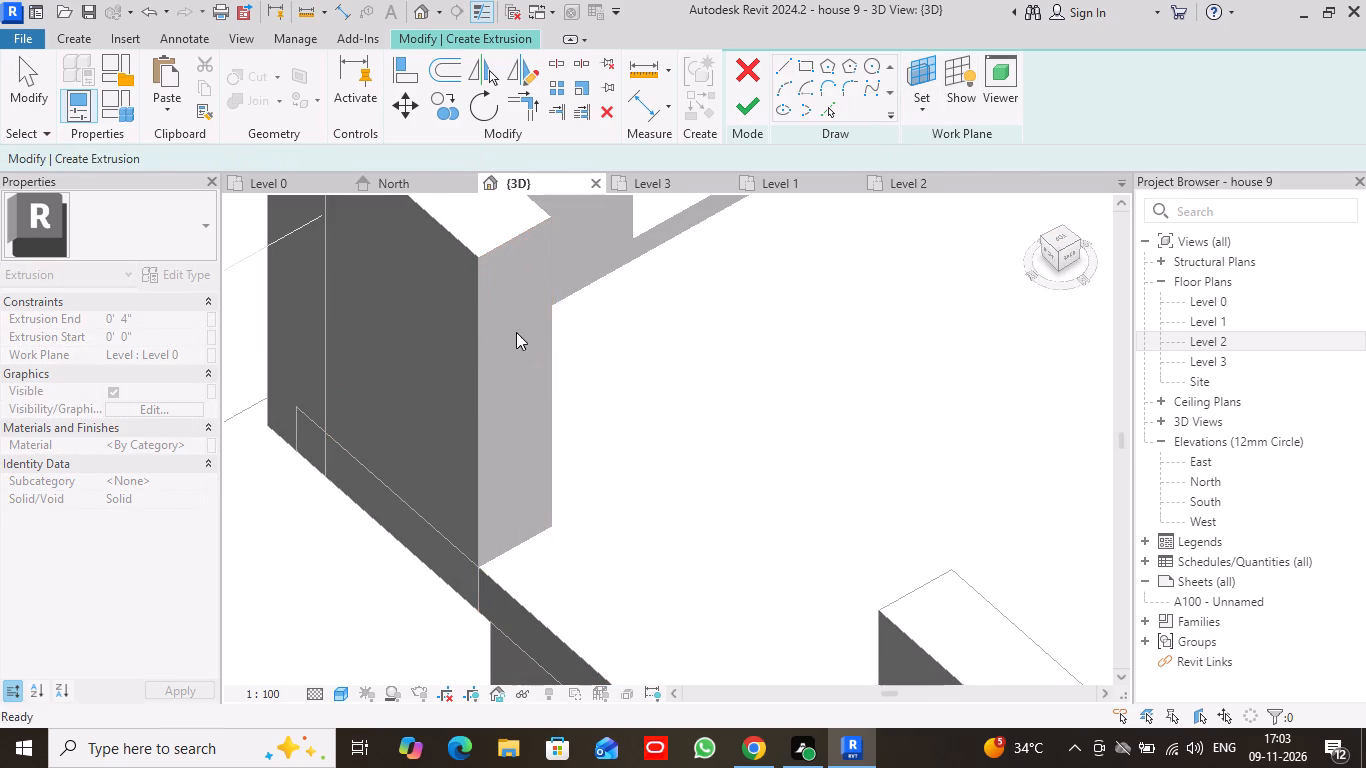
Sketch a rectangle about 1" wide and 4" high near the bottom centre of the wall's end face.
click(805, 67)
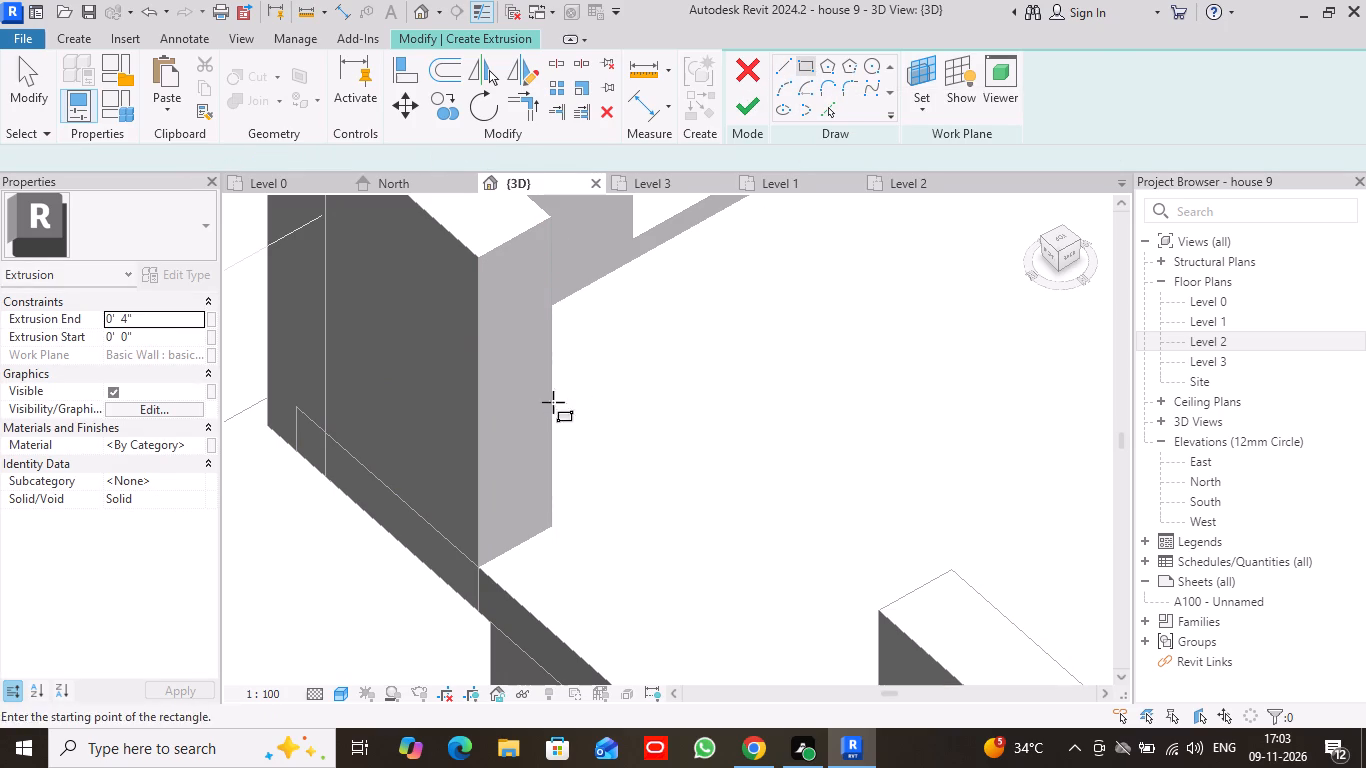
scroll(516, 508, up, 1)
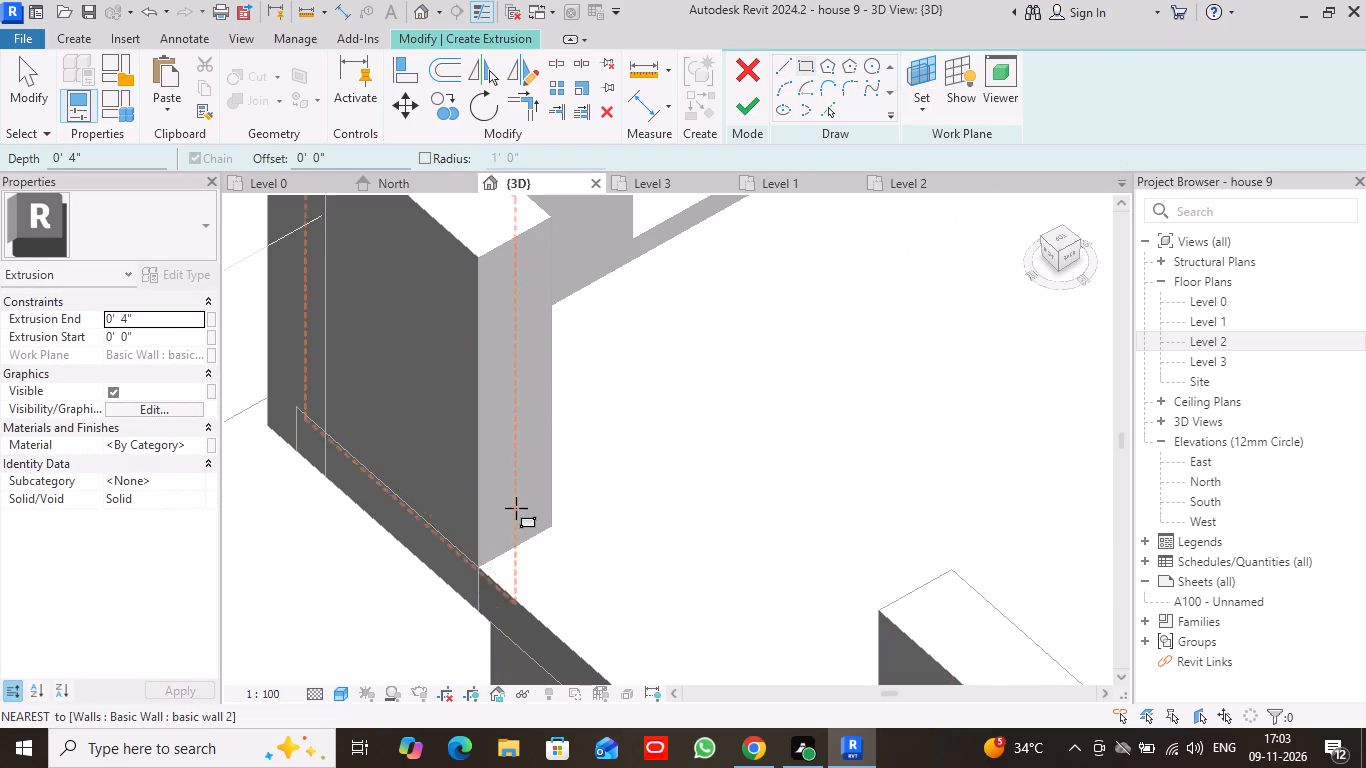
scroll(516, 508, up, 1)
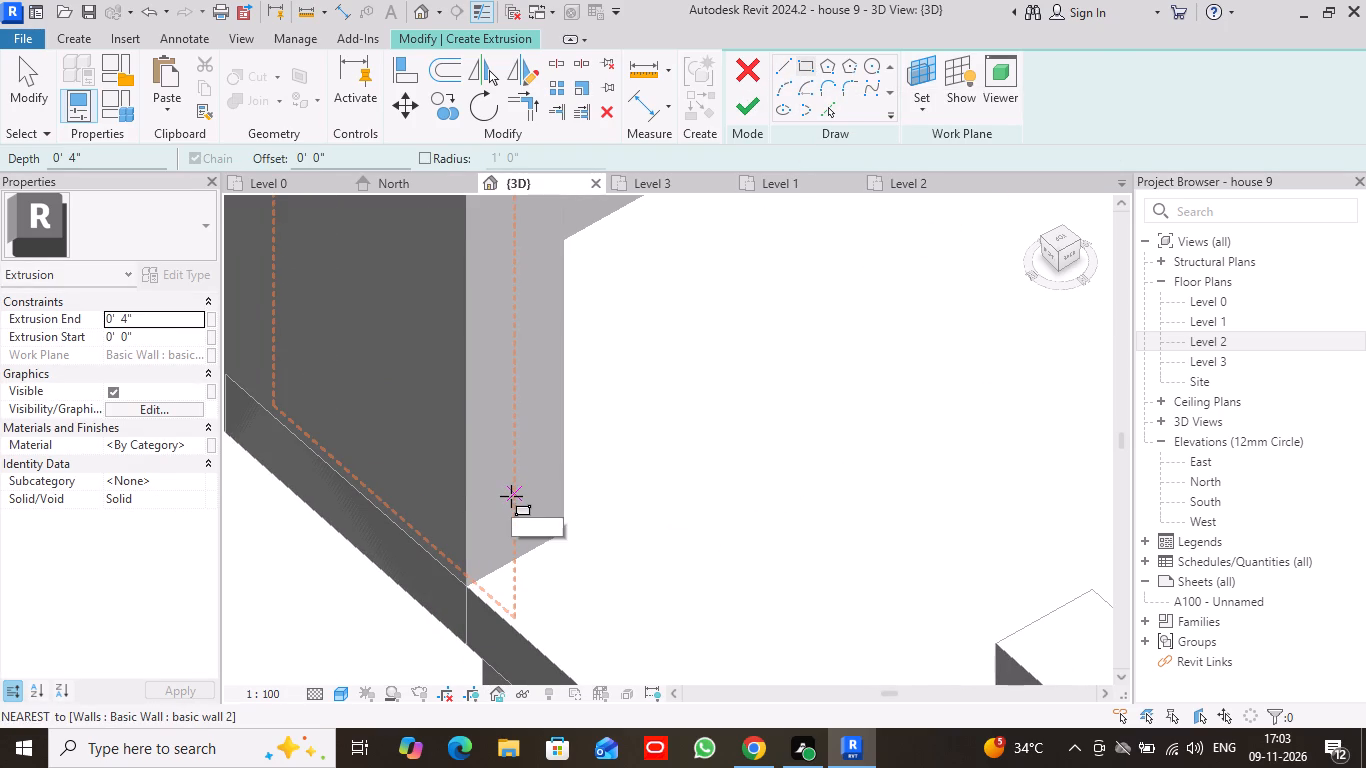
click(511, 496)
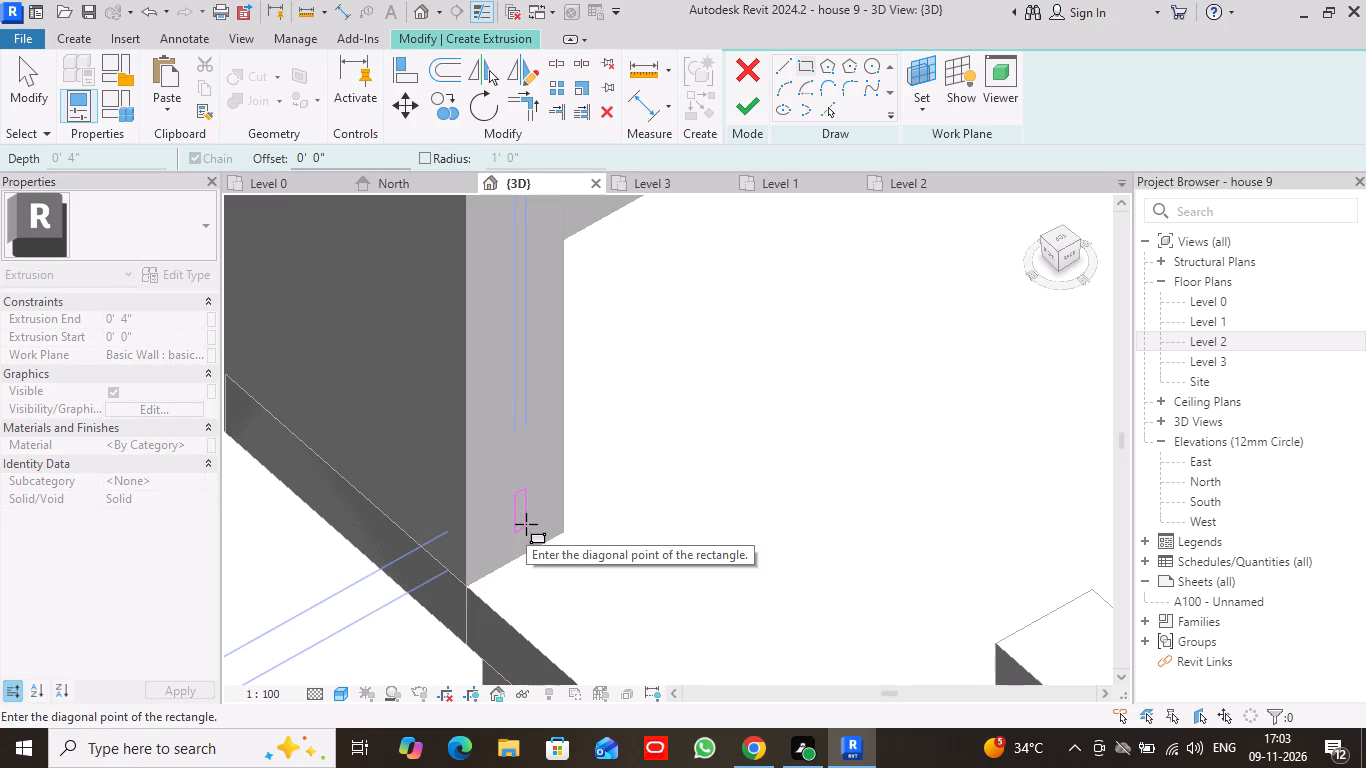
click(526, 524)
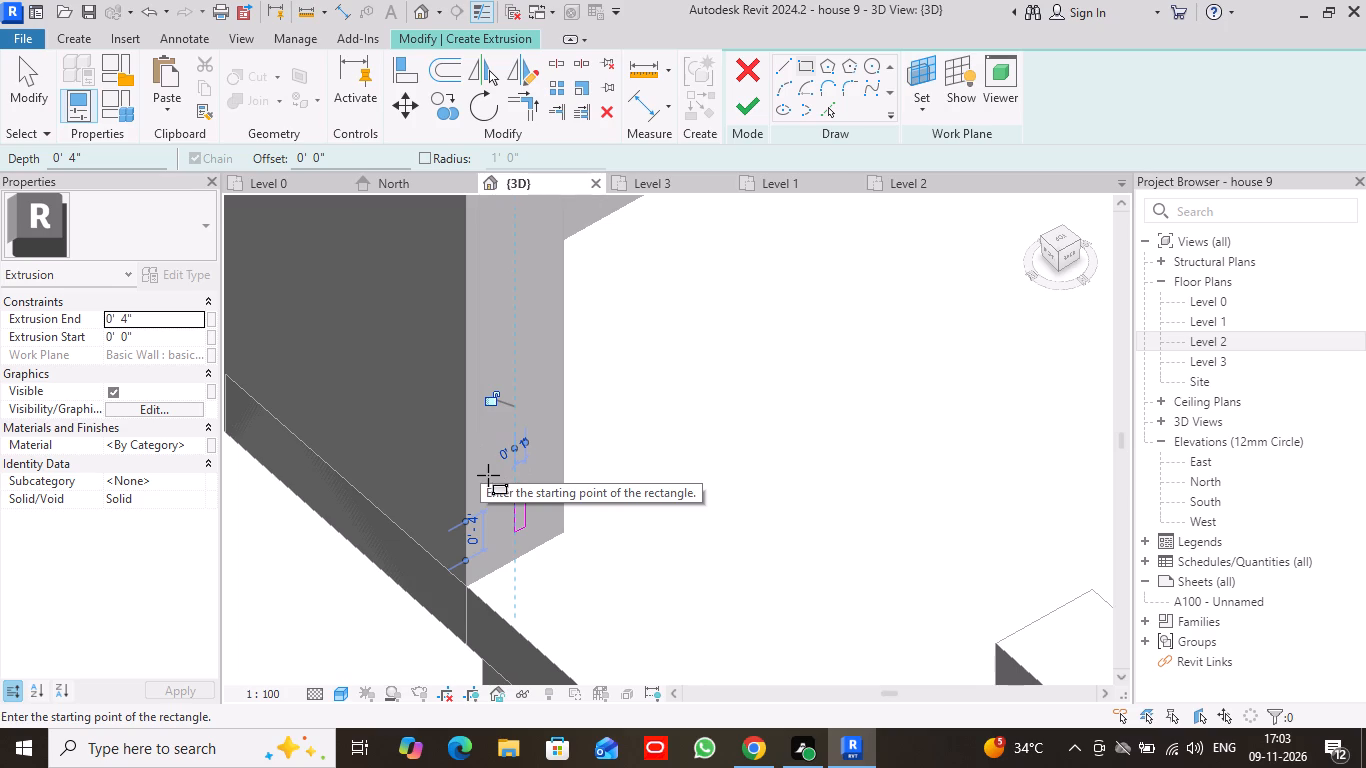
click(34, 82)
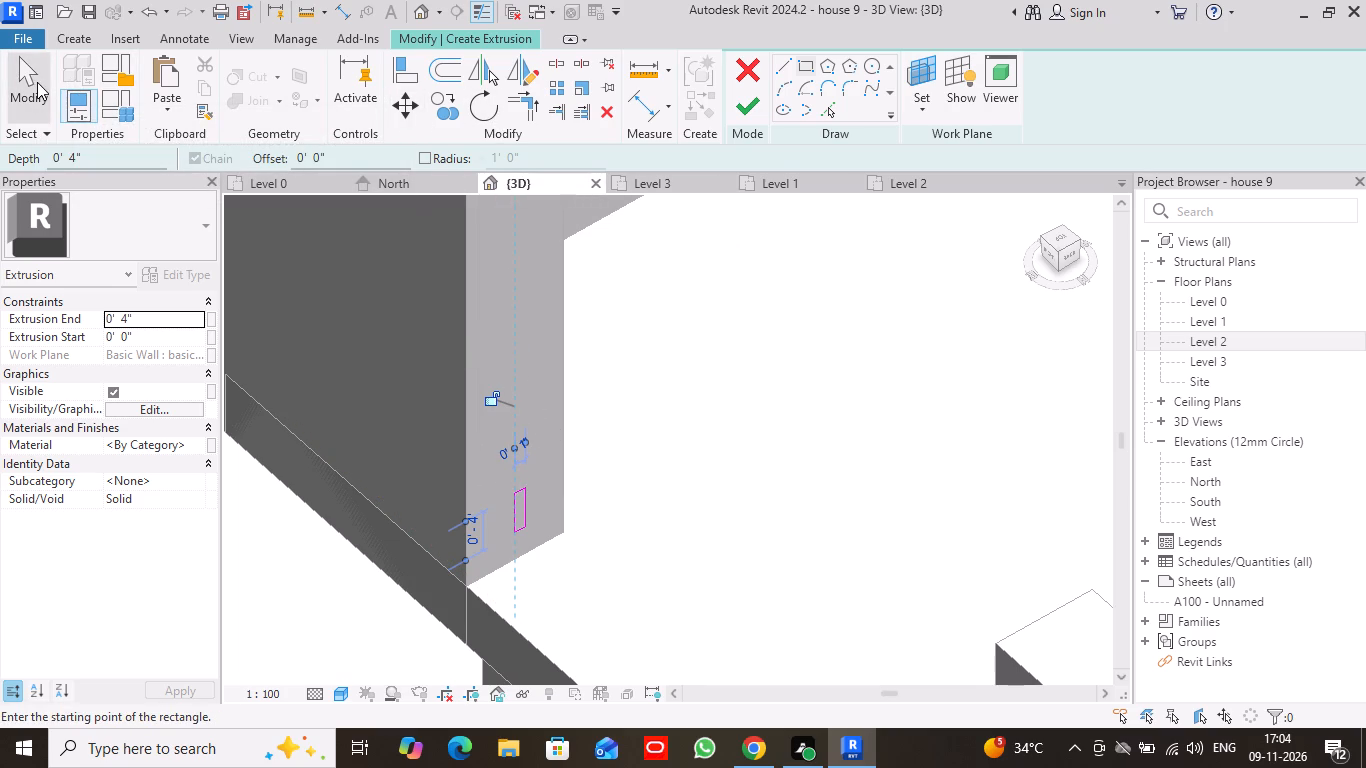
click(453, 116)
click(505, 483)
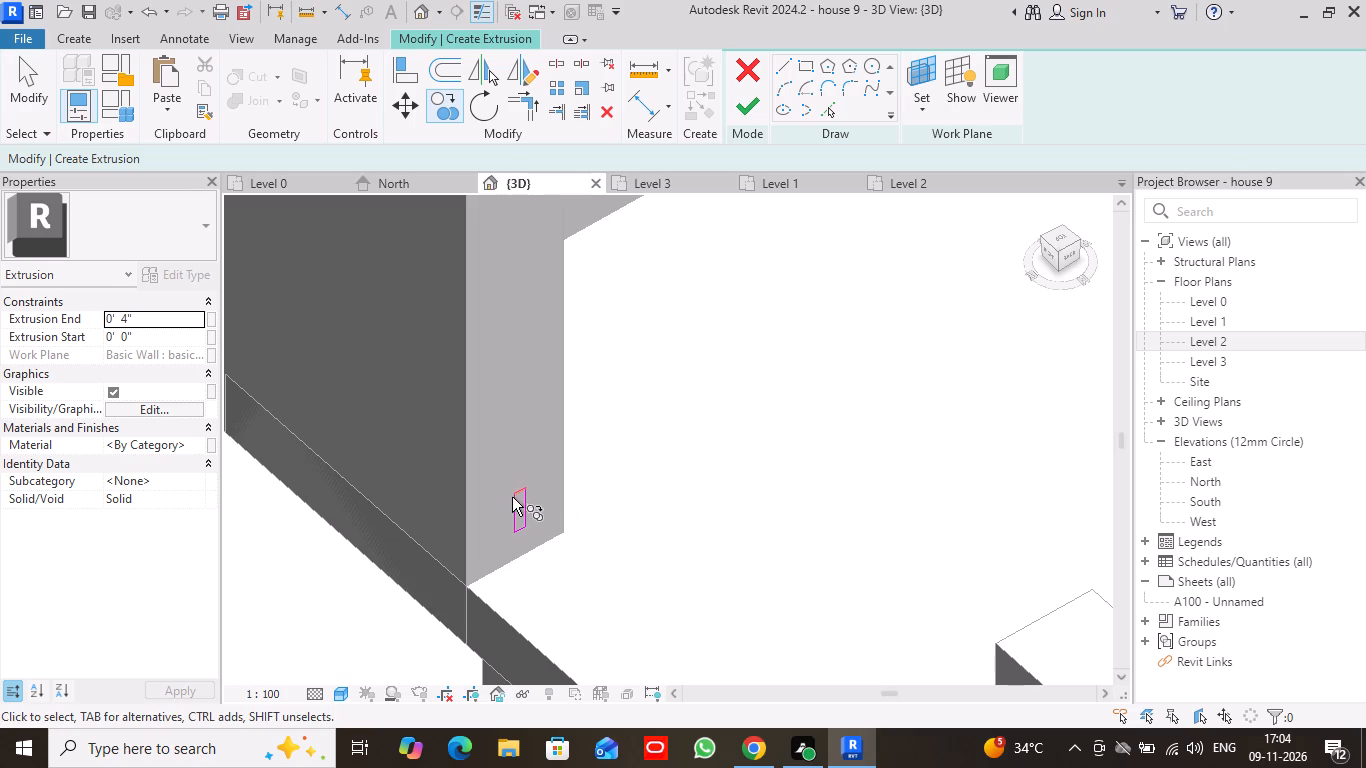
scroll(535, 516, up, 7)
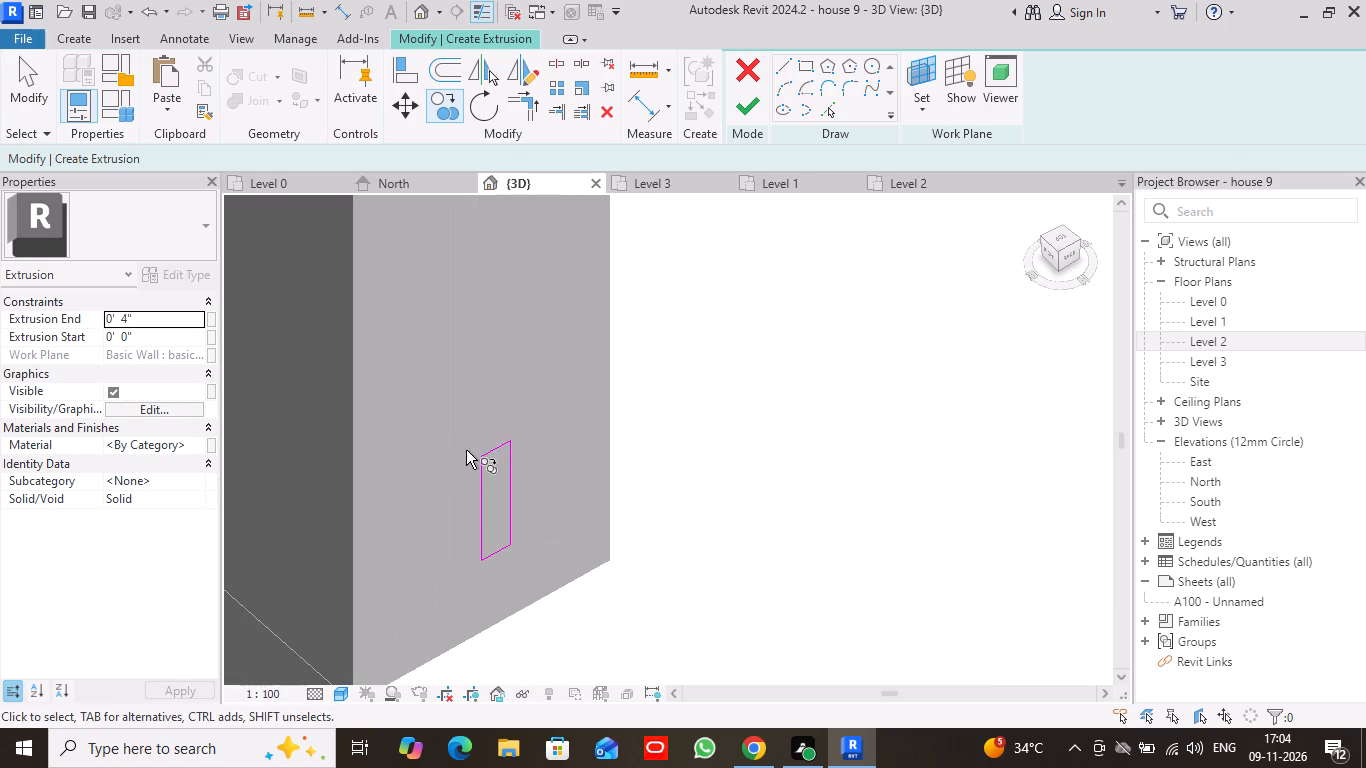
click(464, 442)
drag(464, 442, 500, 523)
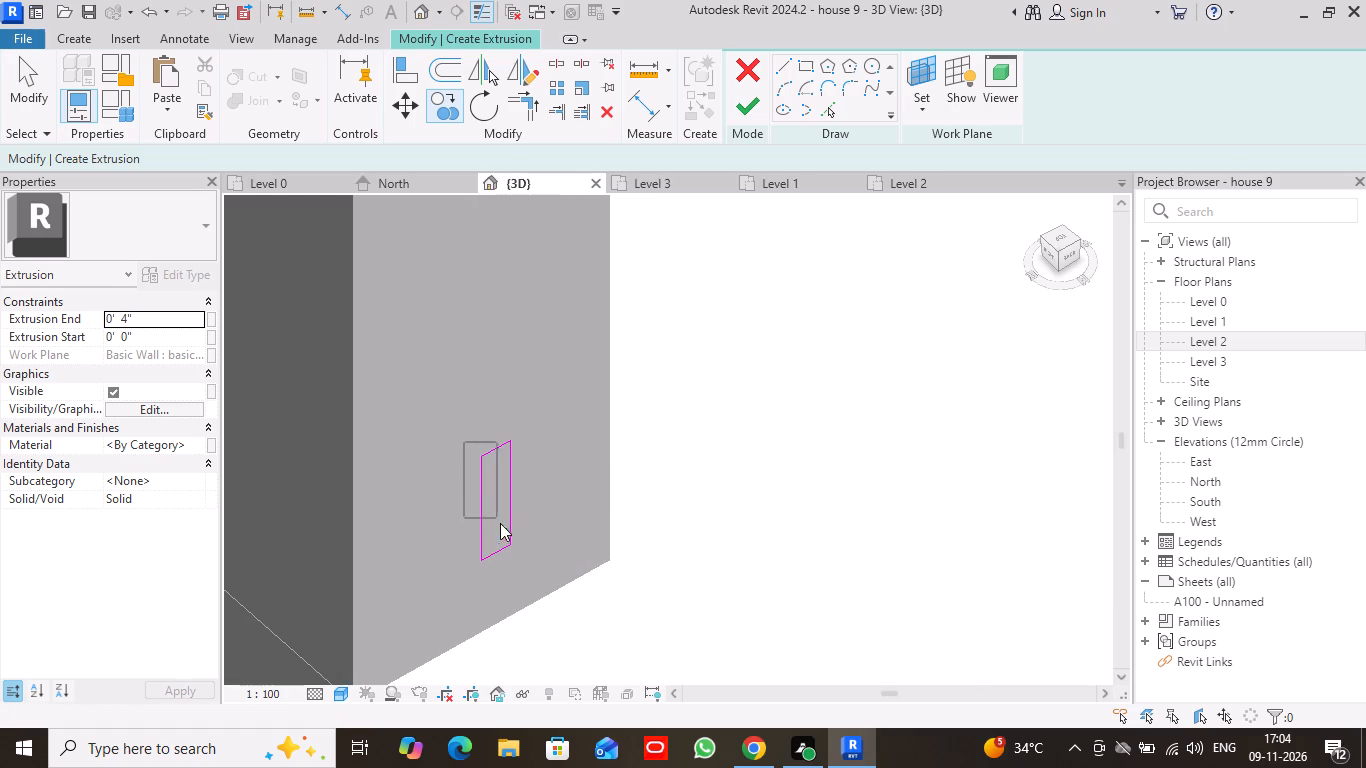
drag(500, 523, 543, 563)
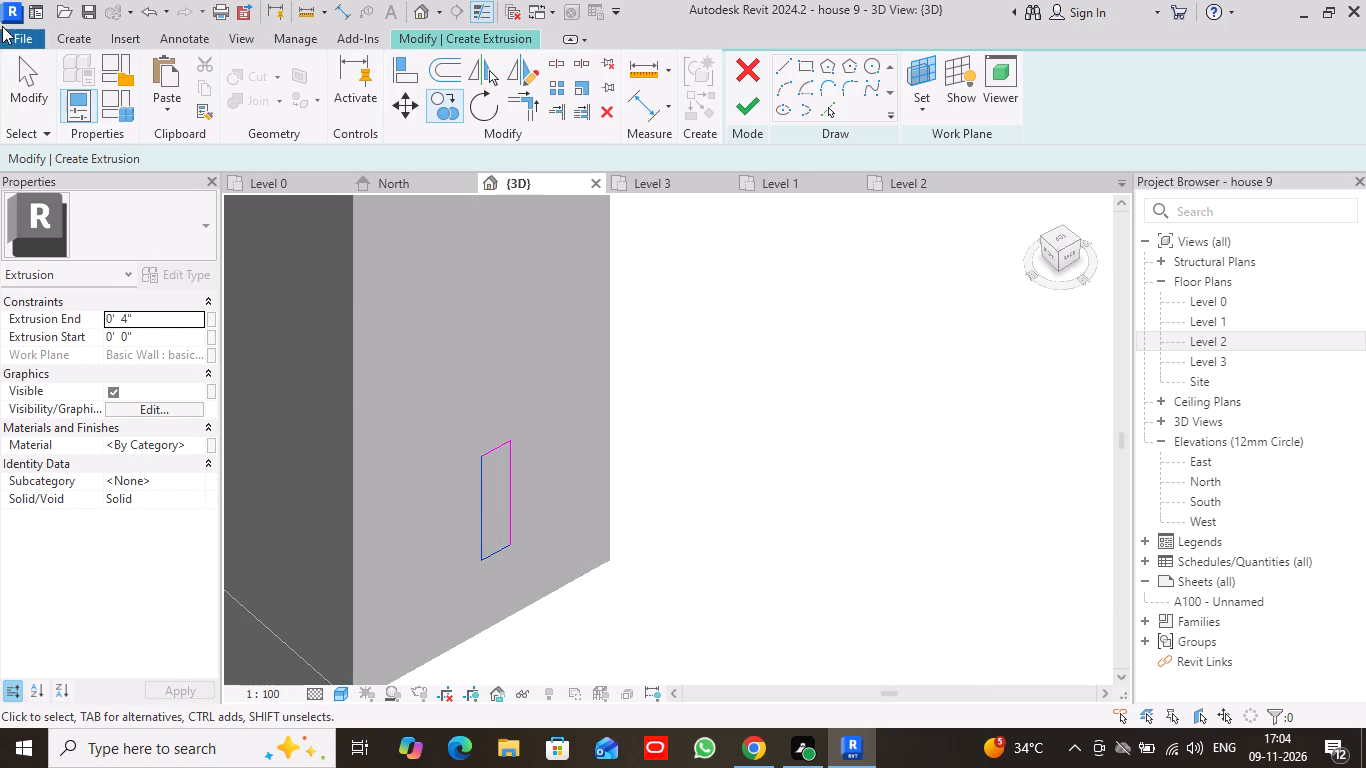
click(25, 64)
Copy the sketched rectangle straight up the wall's end face five times at about 6" spacing, using multiple copy.
click(437, 115)
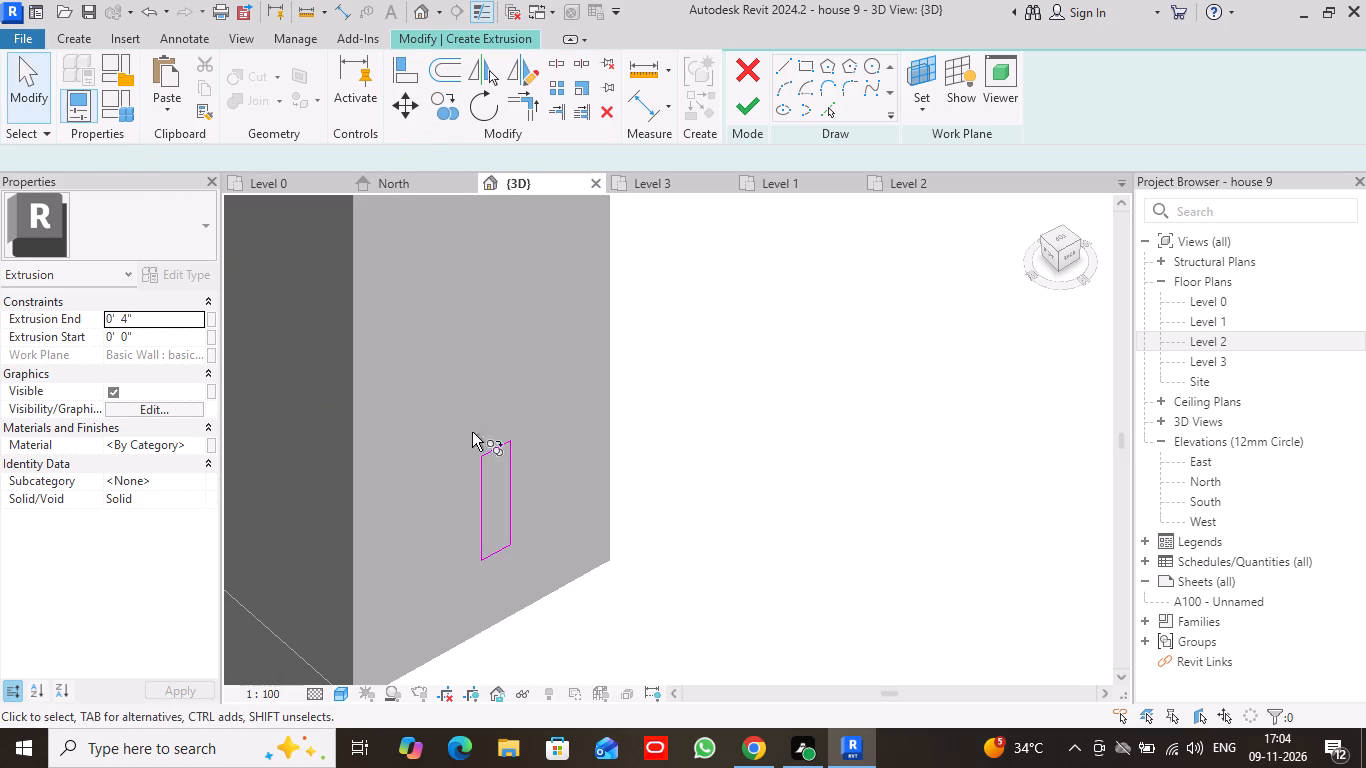
drag(451, 423, 535, 580)
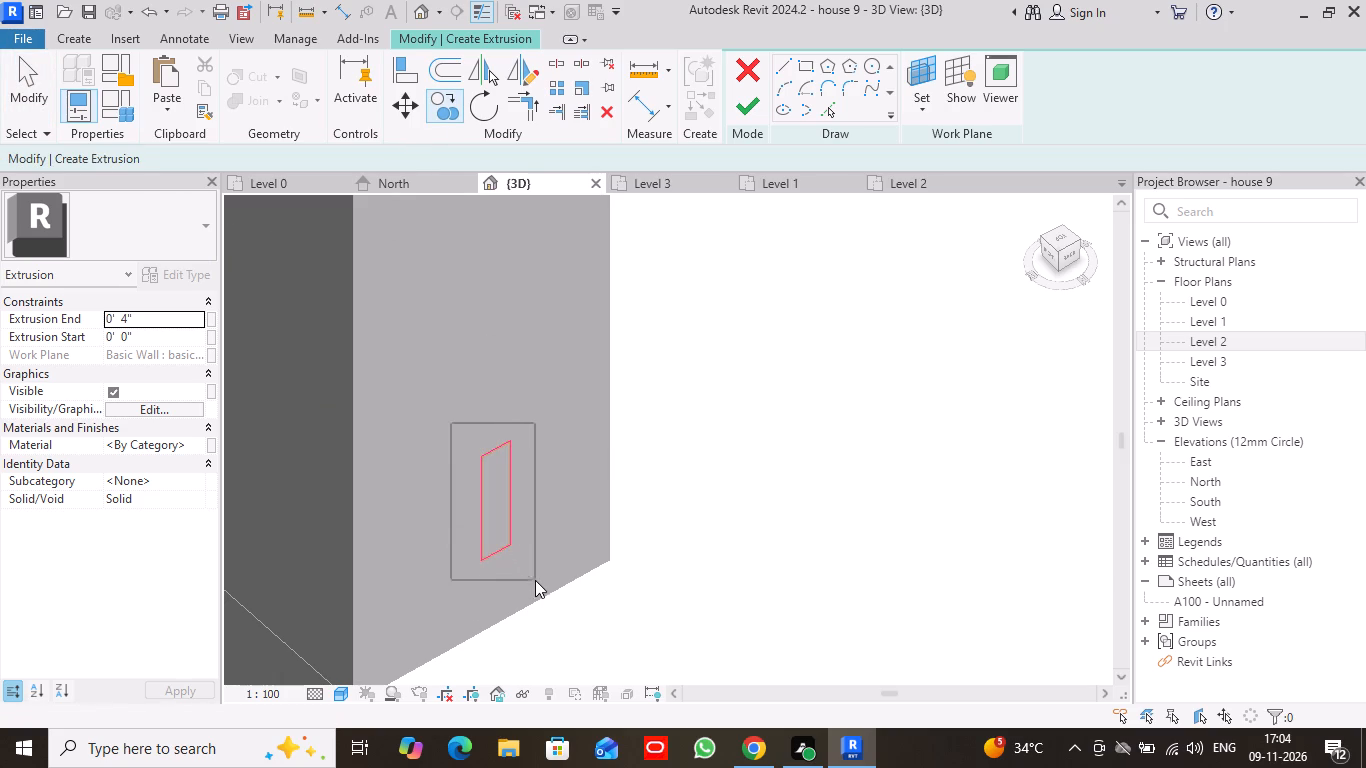
drag(535, 580, 537, 583)
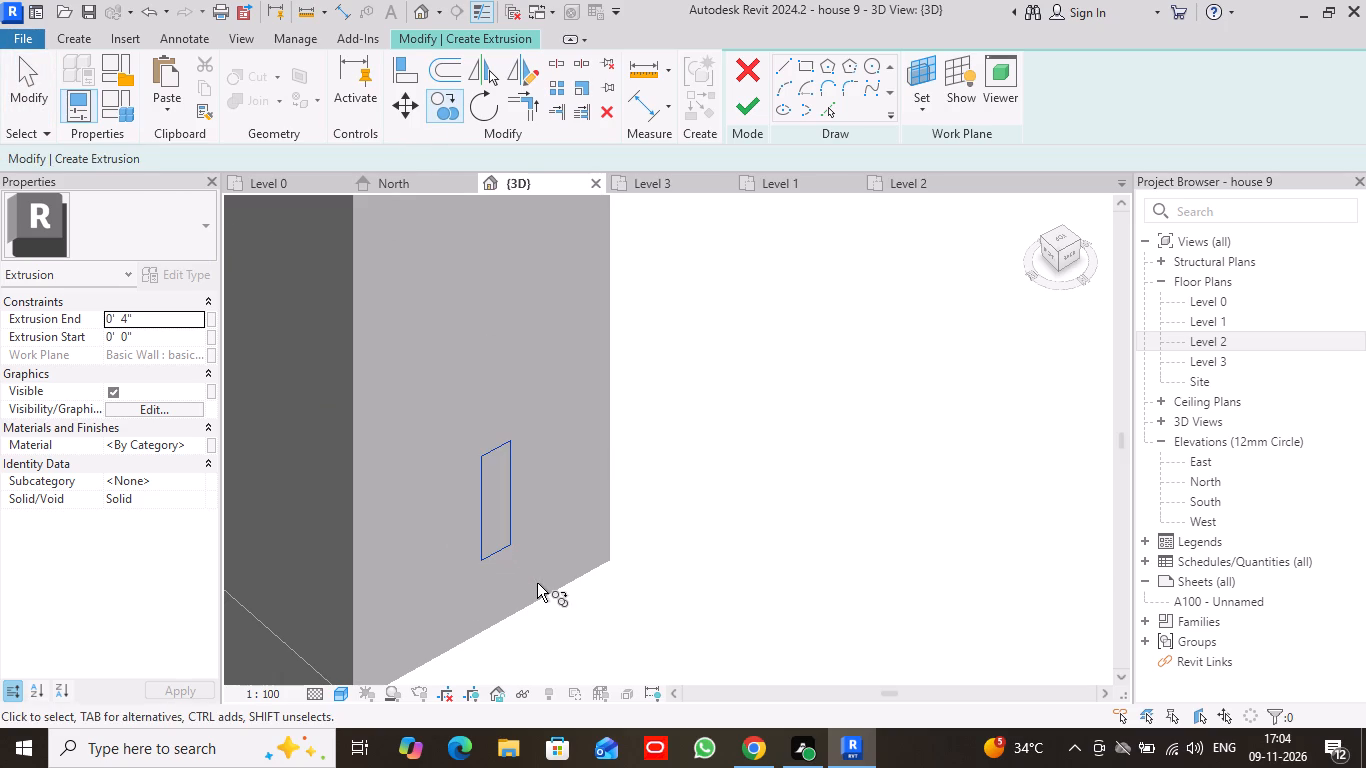
key(Return)
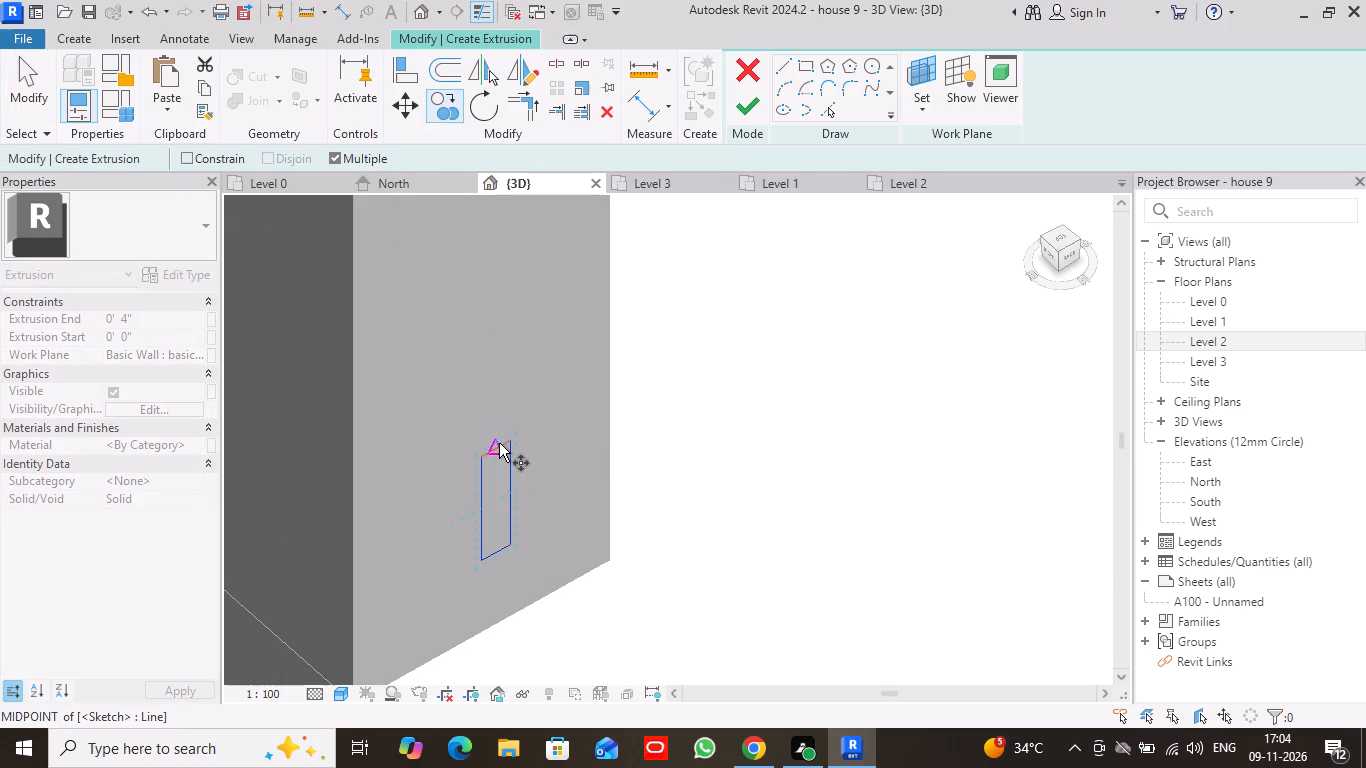
click(497, 443)
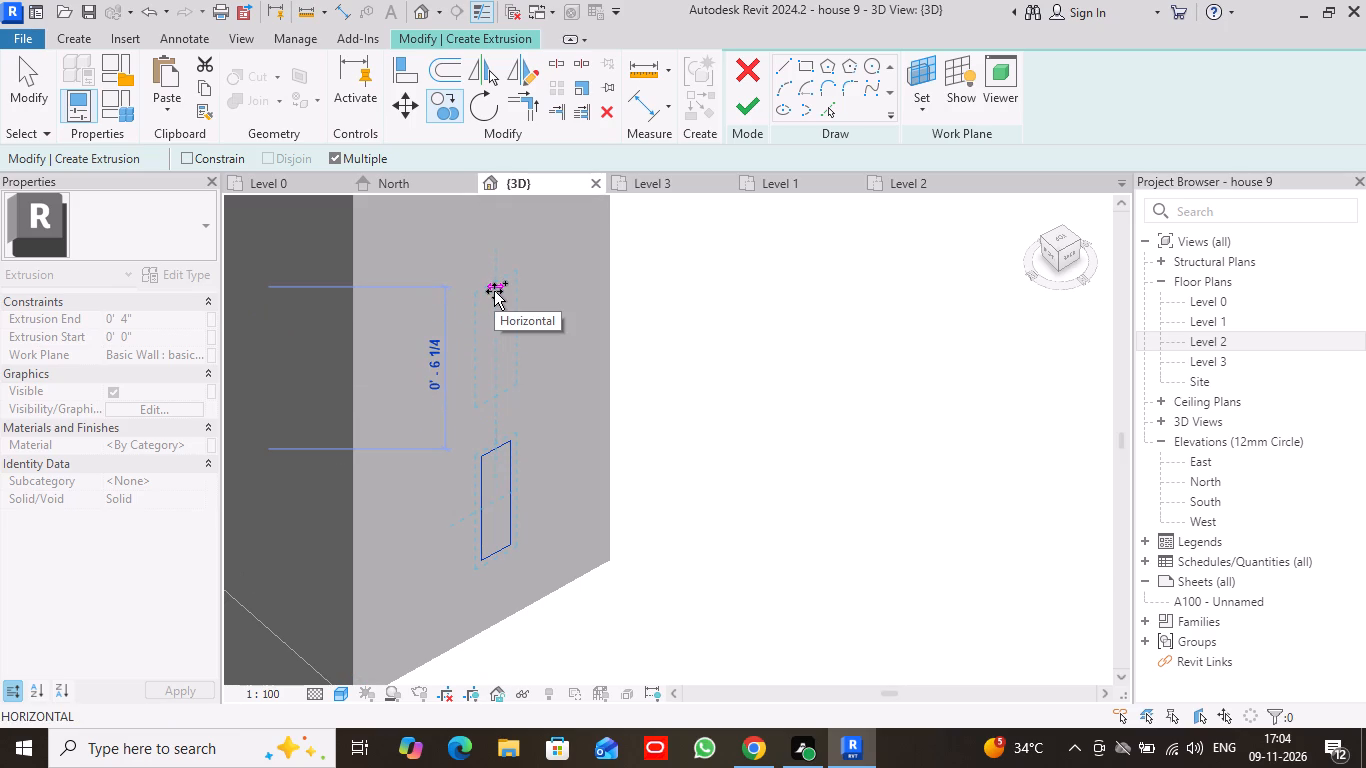
click(493, 296)
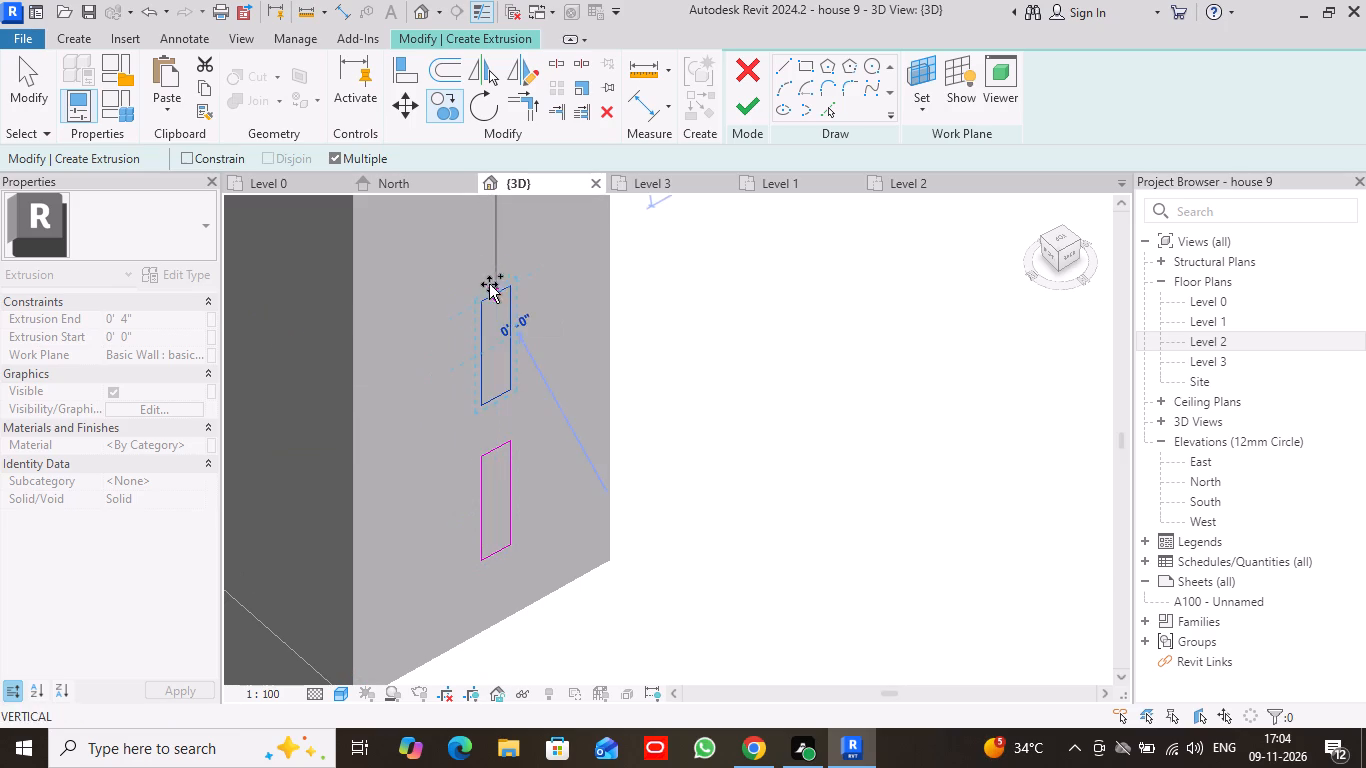
scroll(486, 263, down, 3)
middle_drag(484, 228, 484, 379)
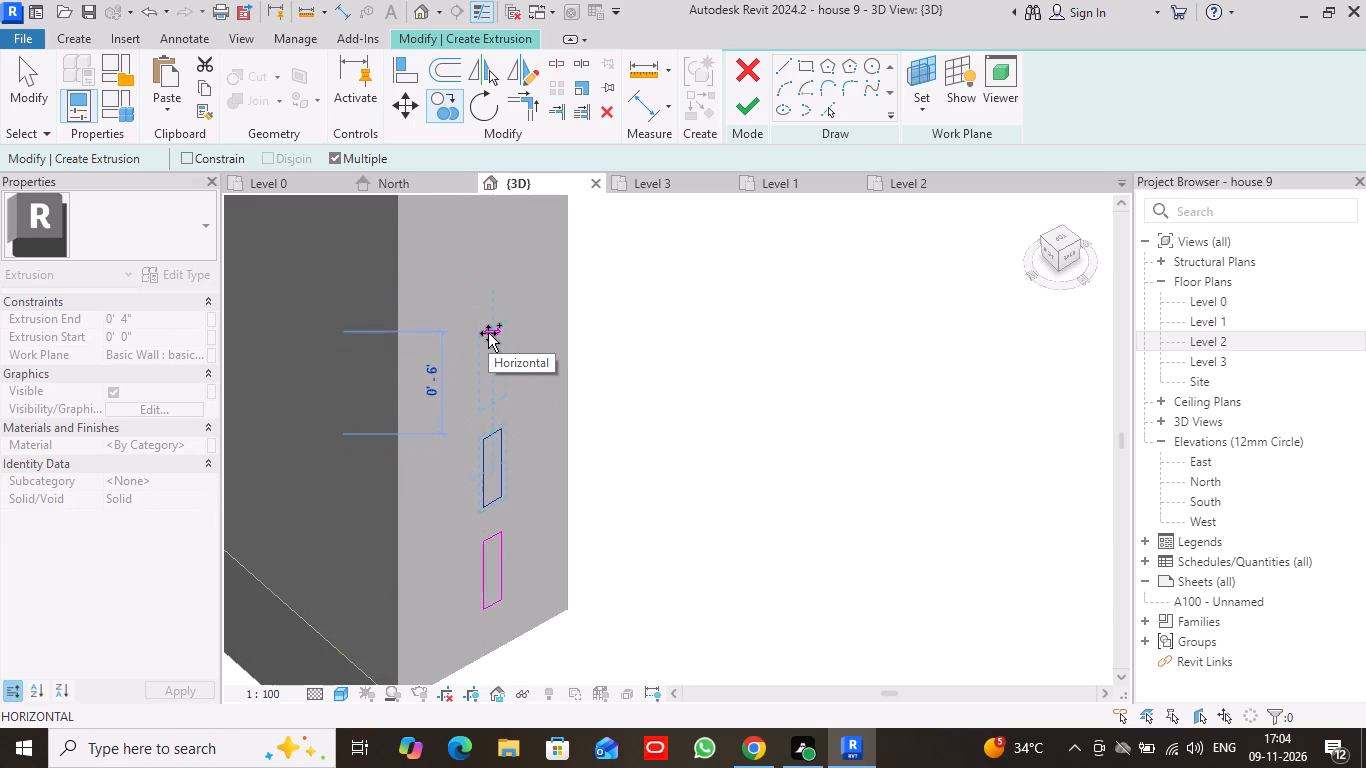
click(488, 333)
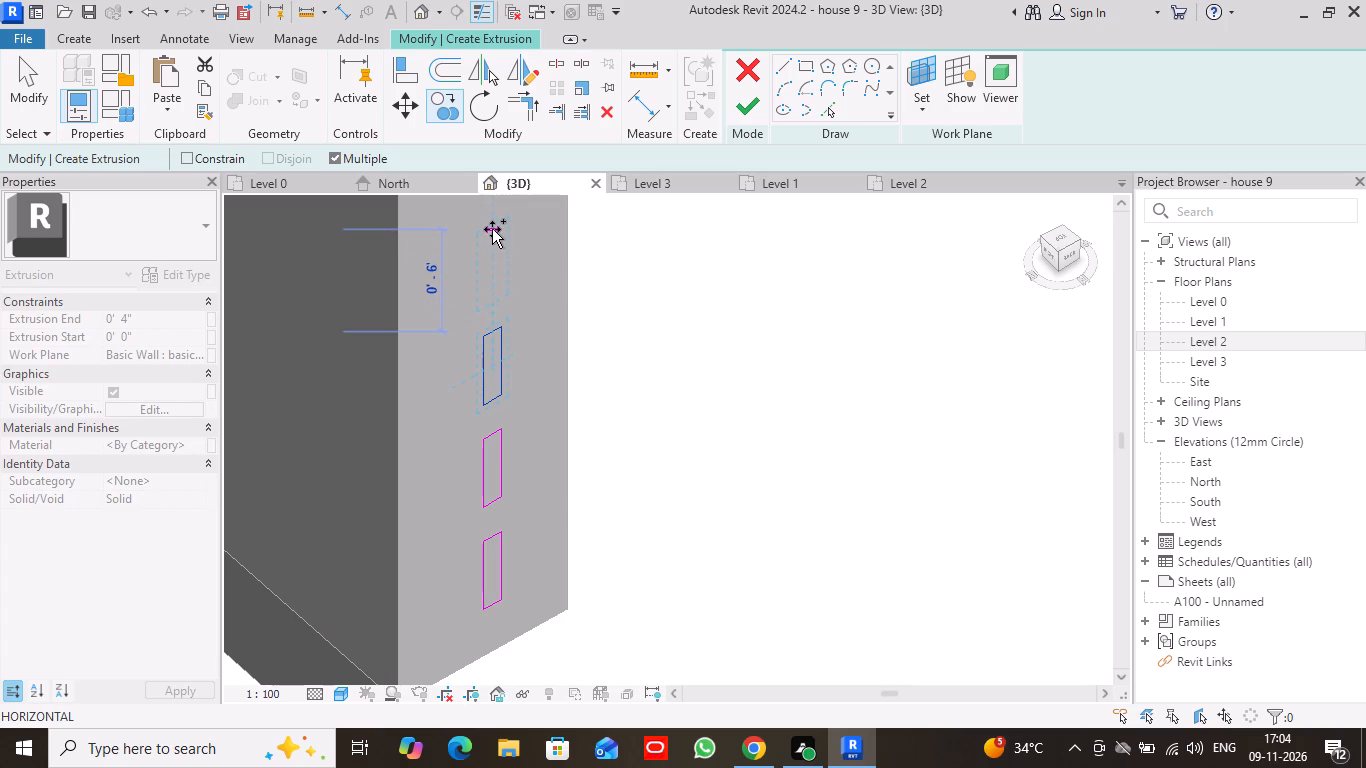
click(492, 229)
scroll(492, 229, down, 3)
middle_drag(492, 229, 492, 335)
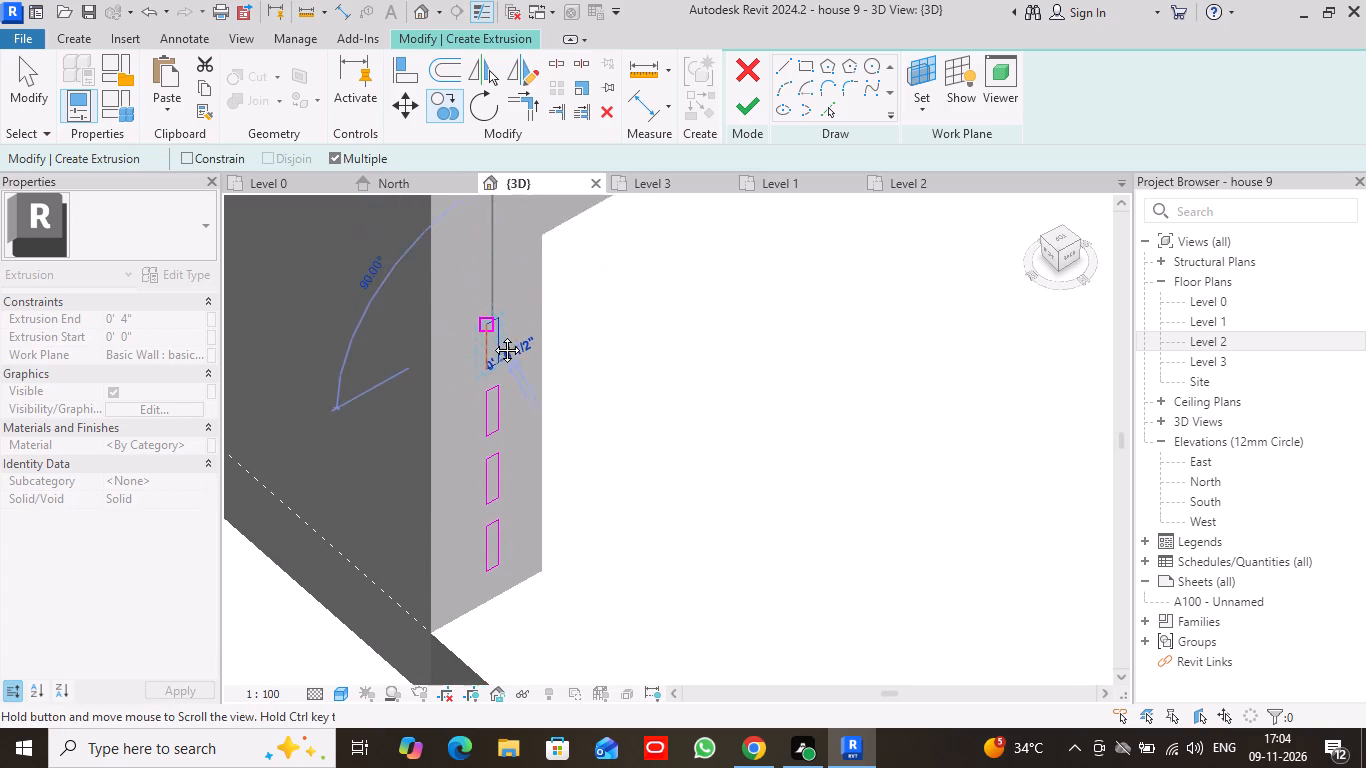
middle_drag(492, 335, 492, 428)
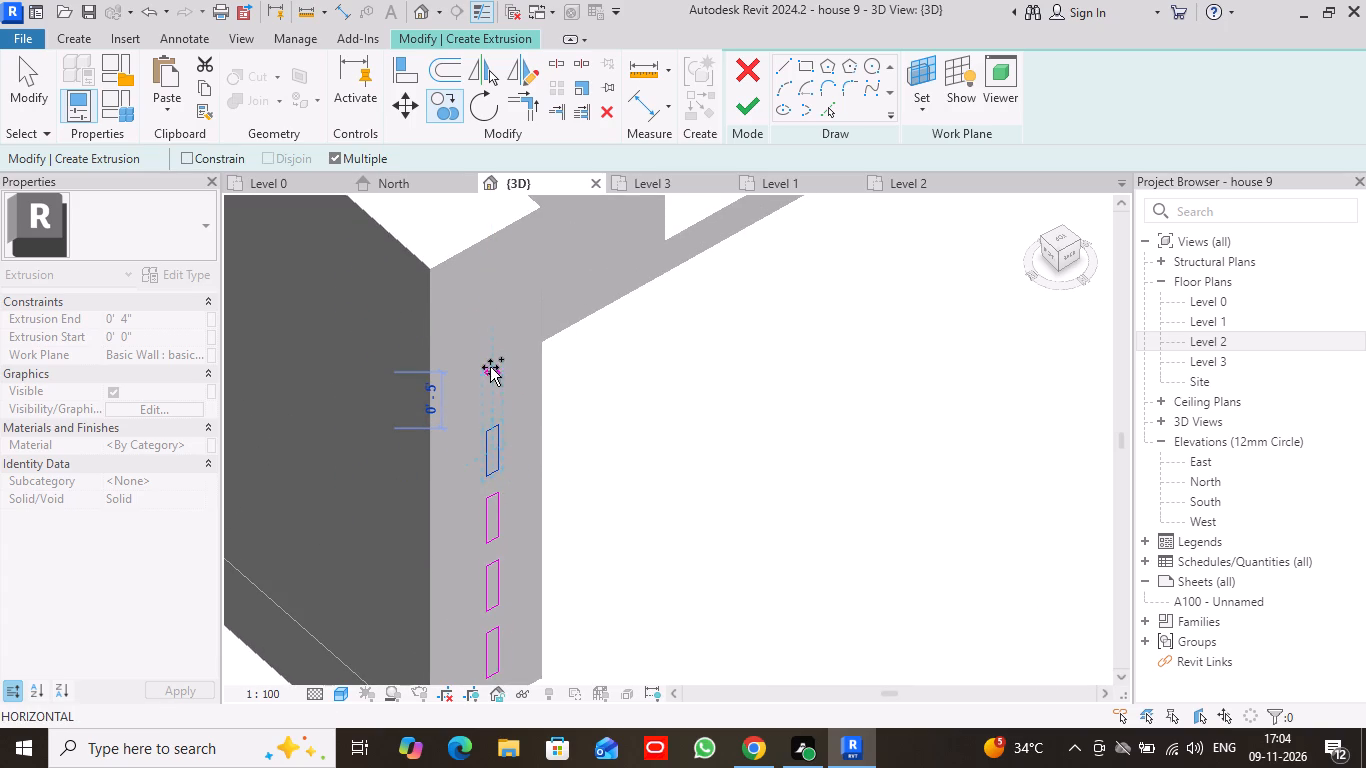
click(490, 364)
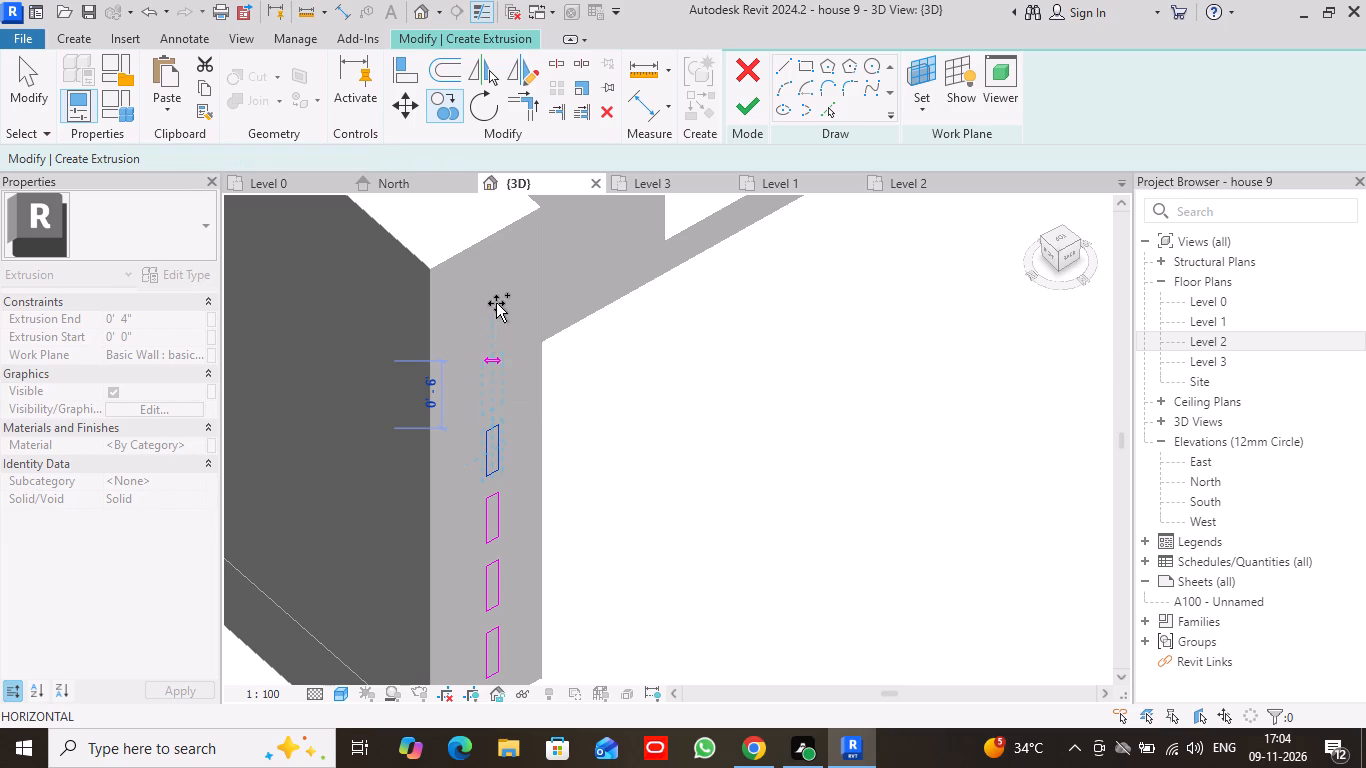
click(495, 288)
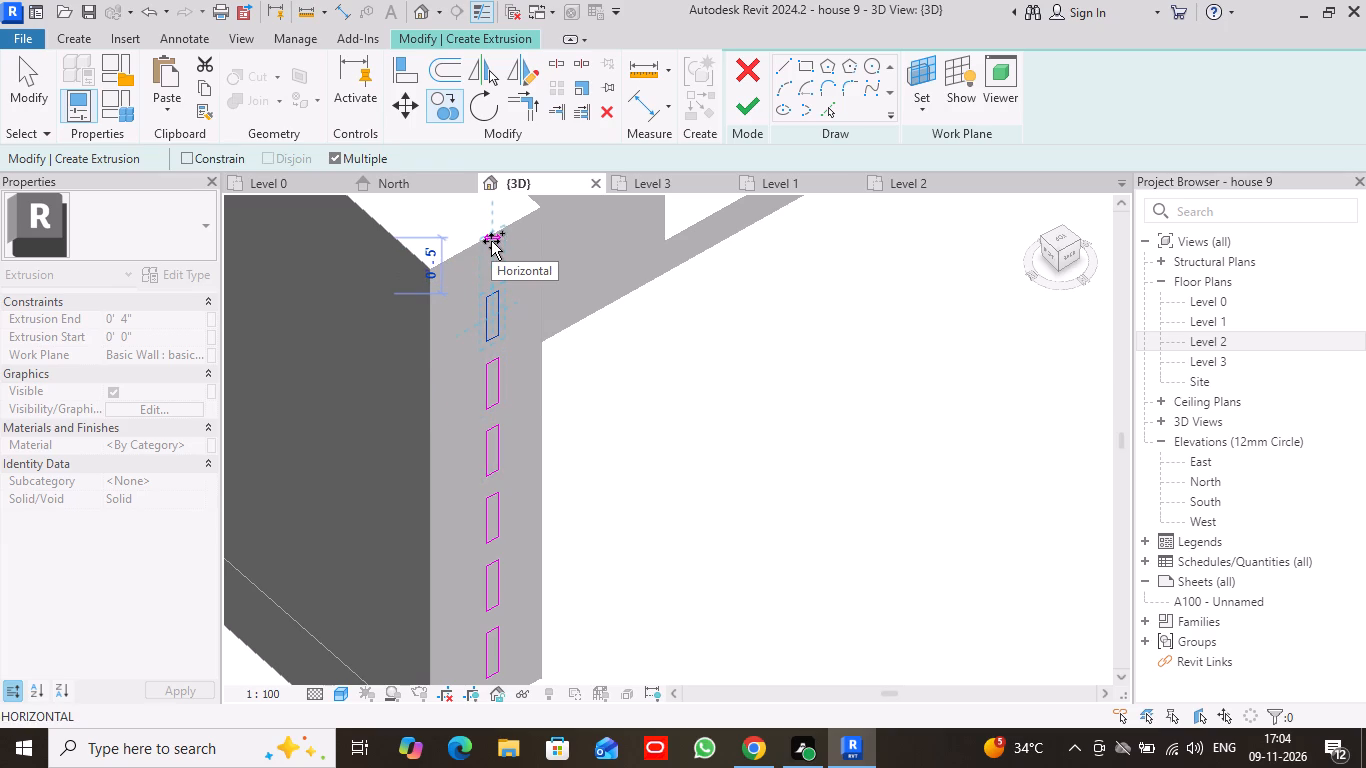
scroll(495, 241, down, 3)
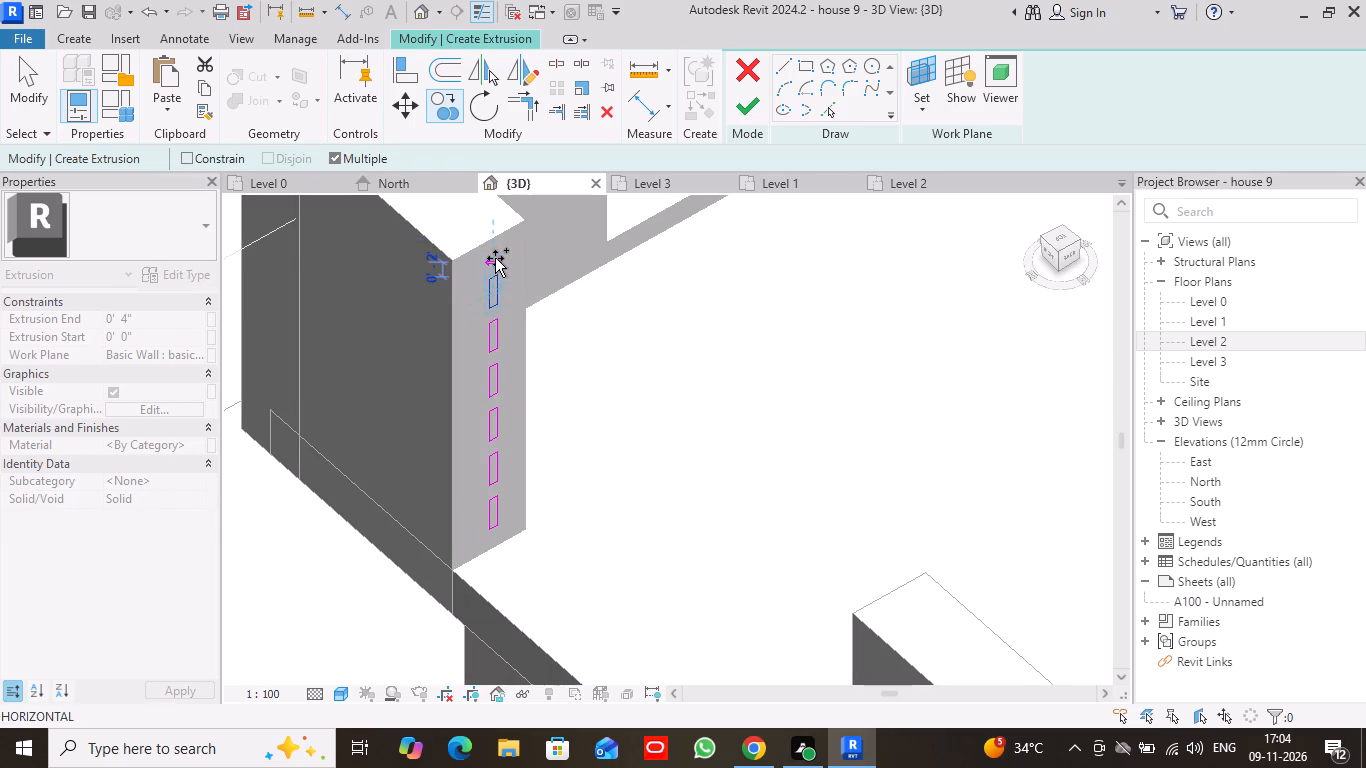
click(32, 100)
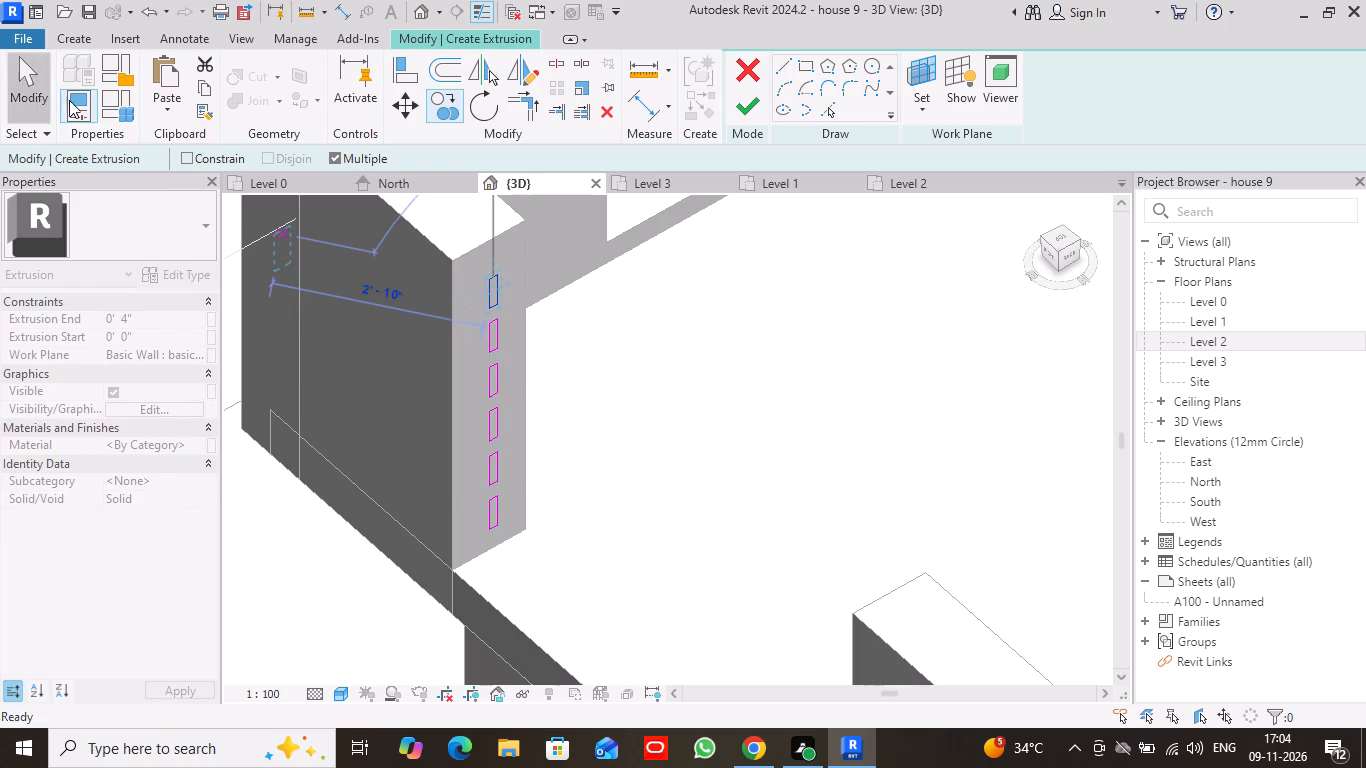
Move the bottom rectangle of the column straight down about 2", towards the wall's lower edge.
scroll(523, 545, up, 2)
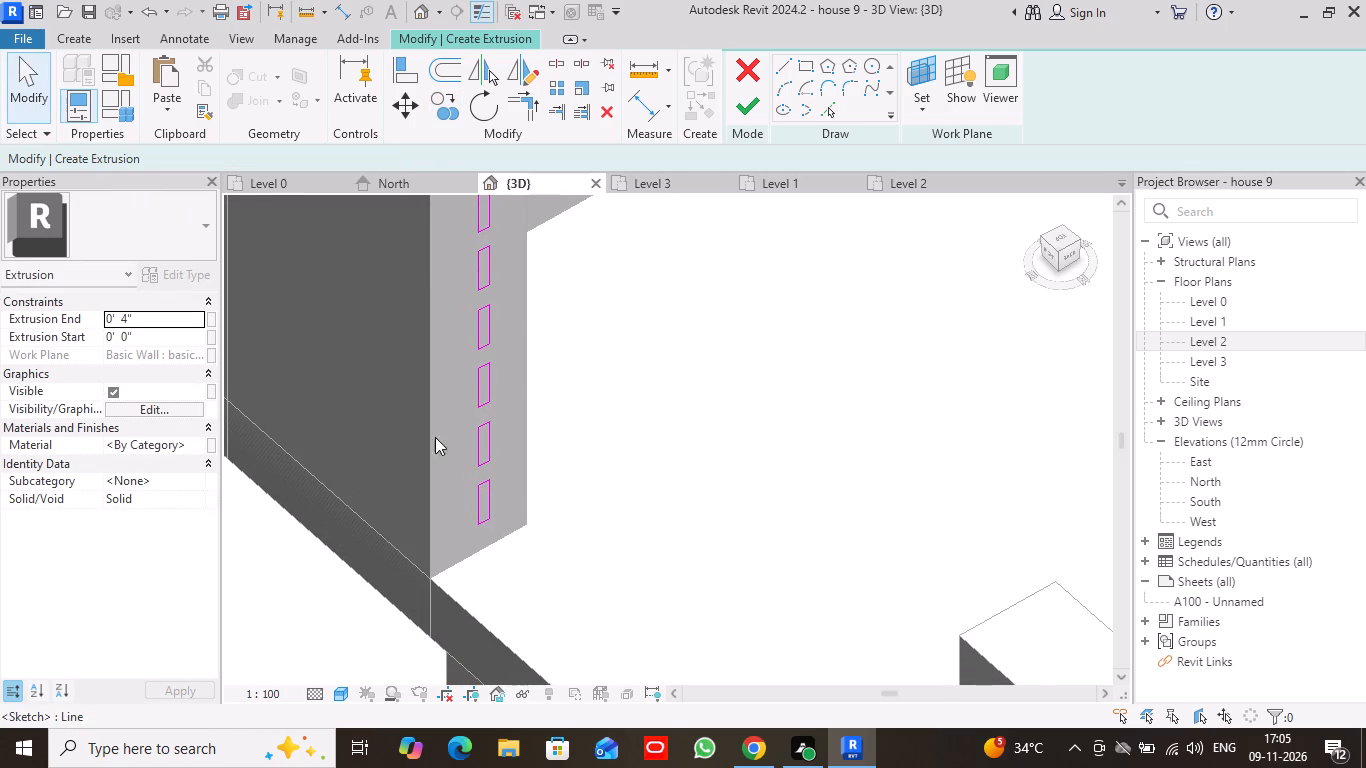
click(407, 104)
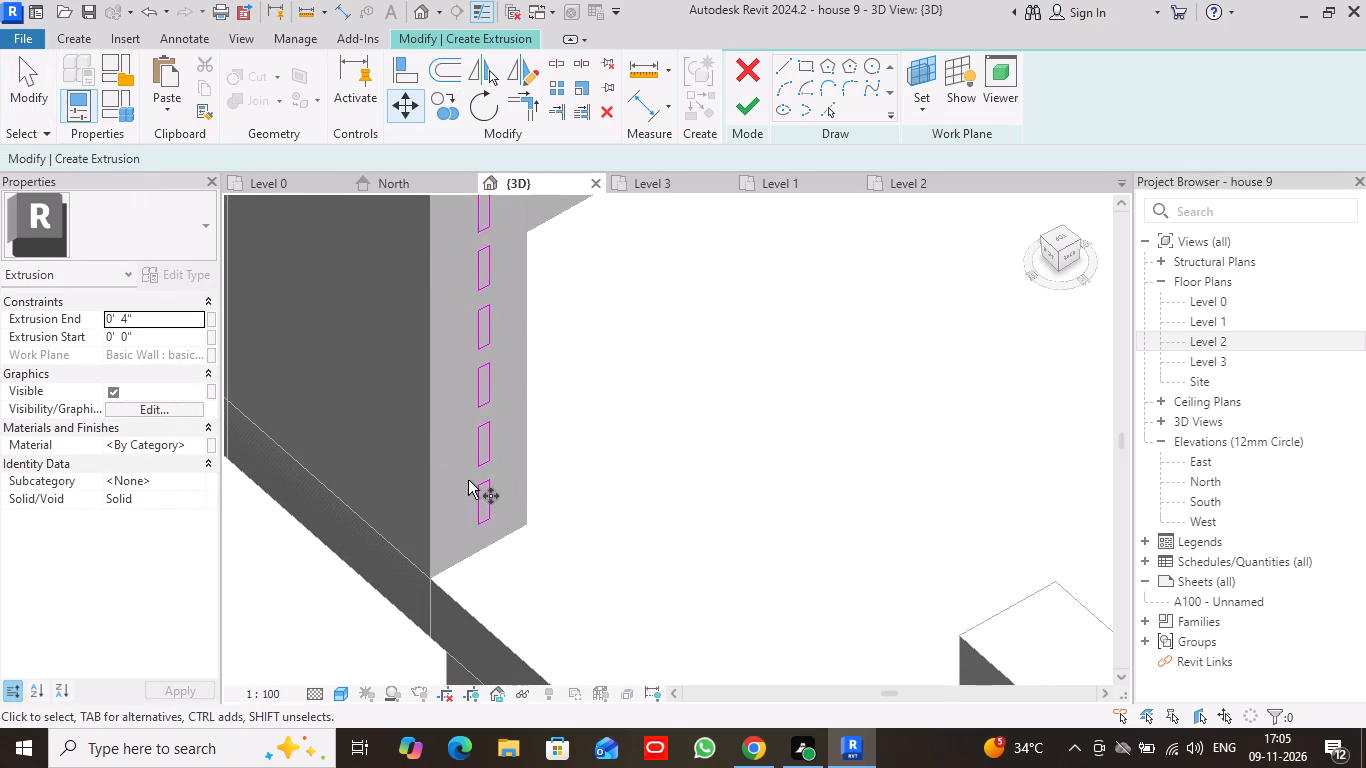
drag(469, 478, 502, 532)
key(Down)
key(Down)
key(Return)
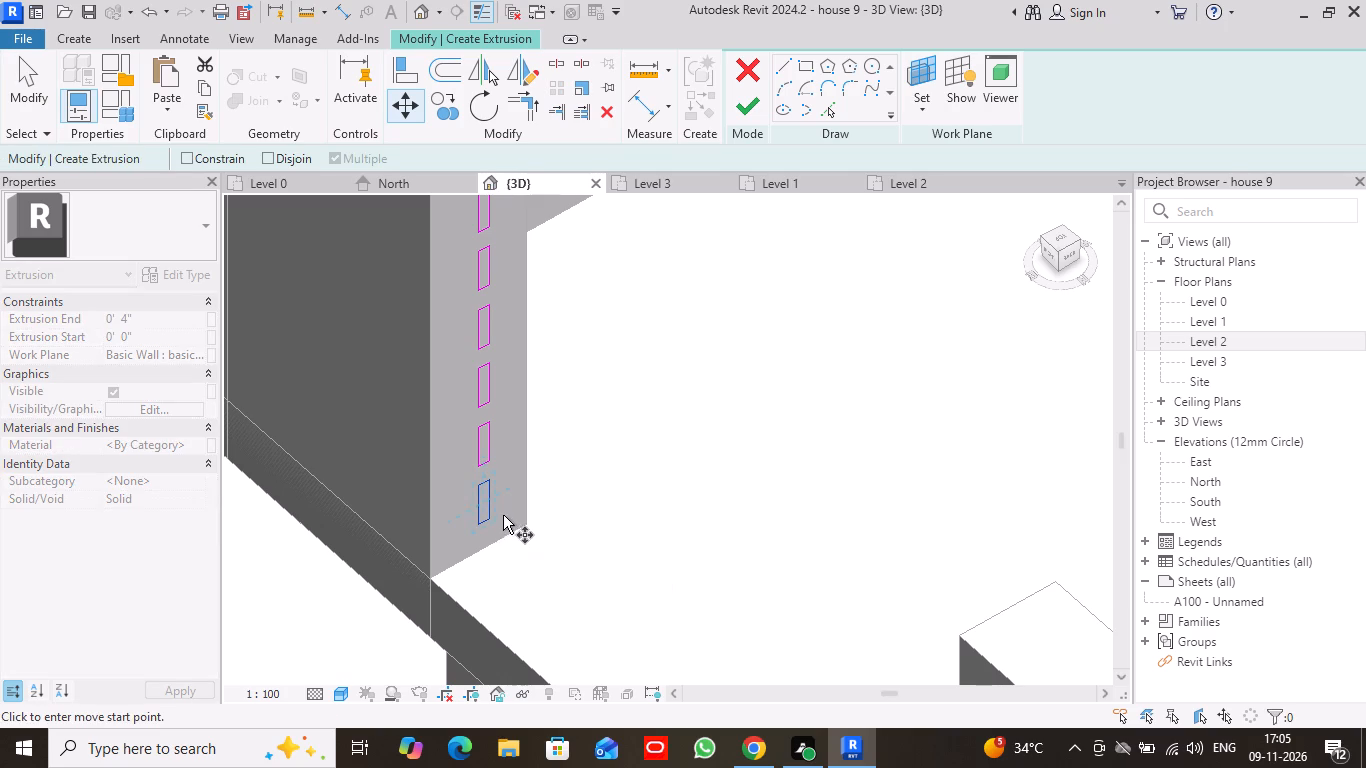
scroll(483, 481, up, 2)
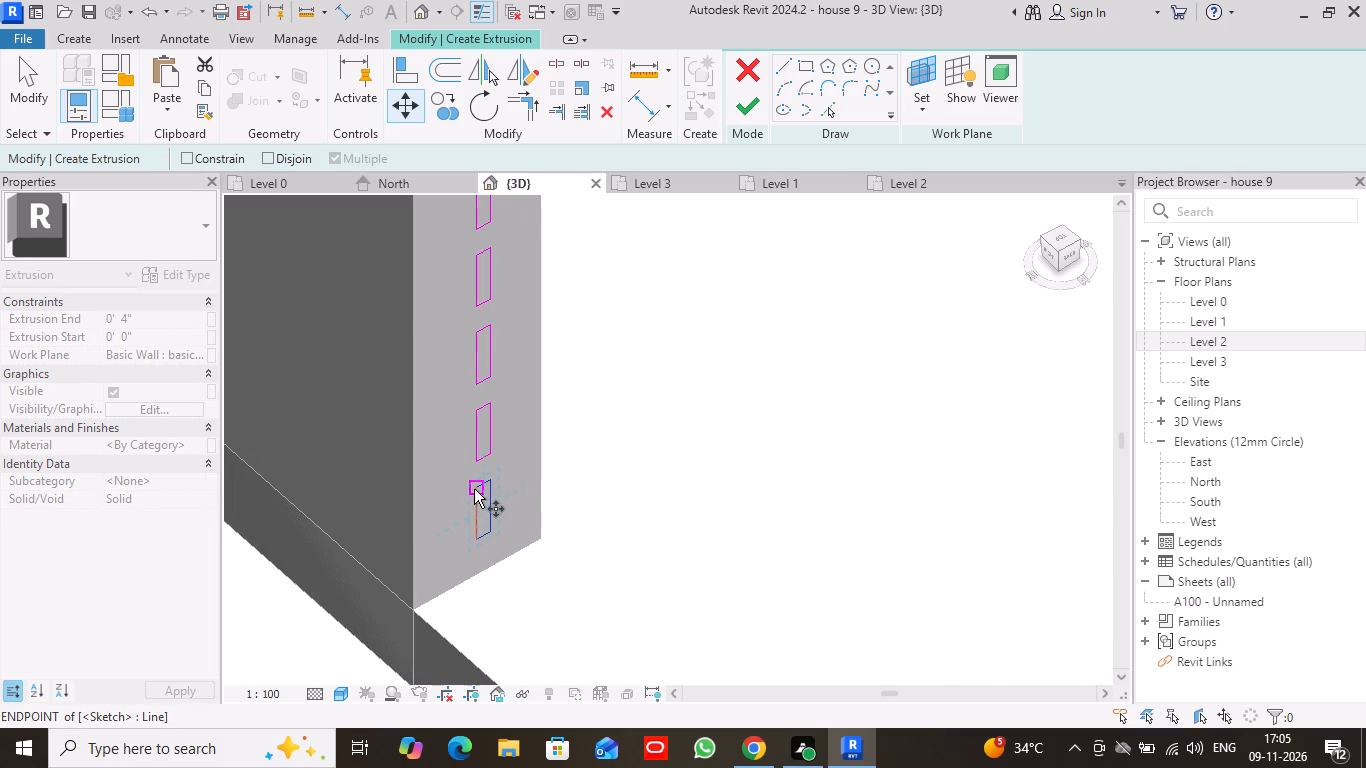
drag(475, 487, 477, 504)
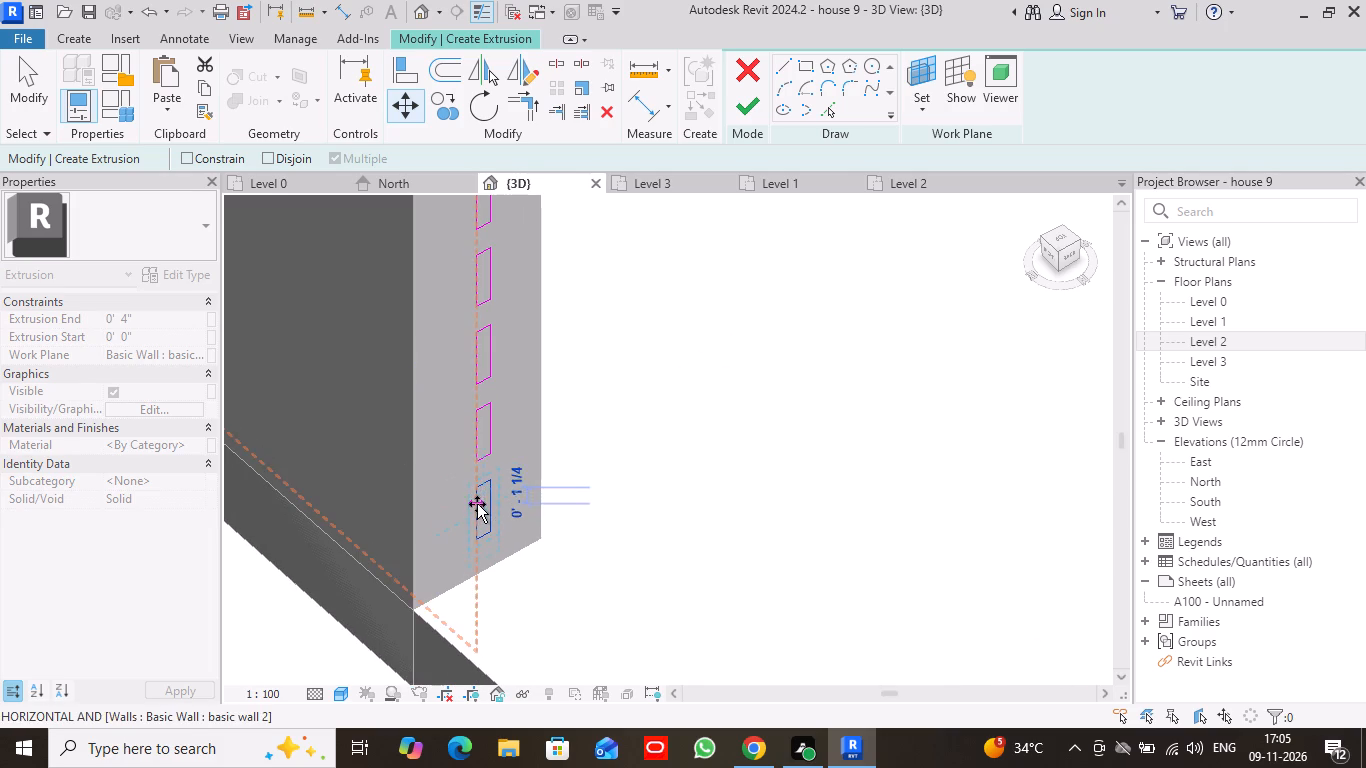
drag(477, 504, 478, 509)
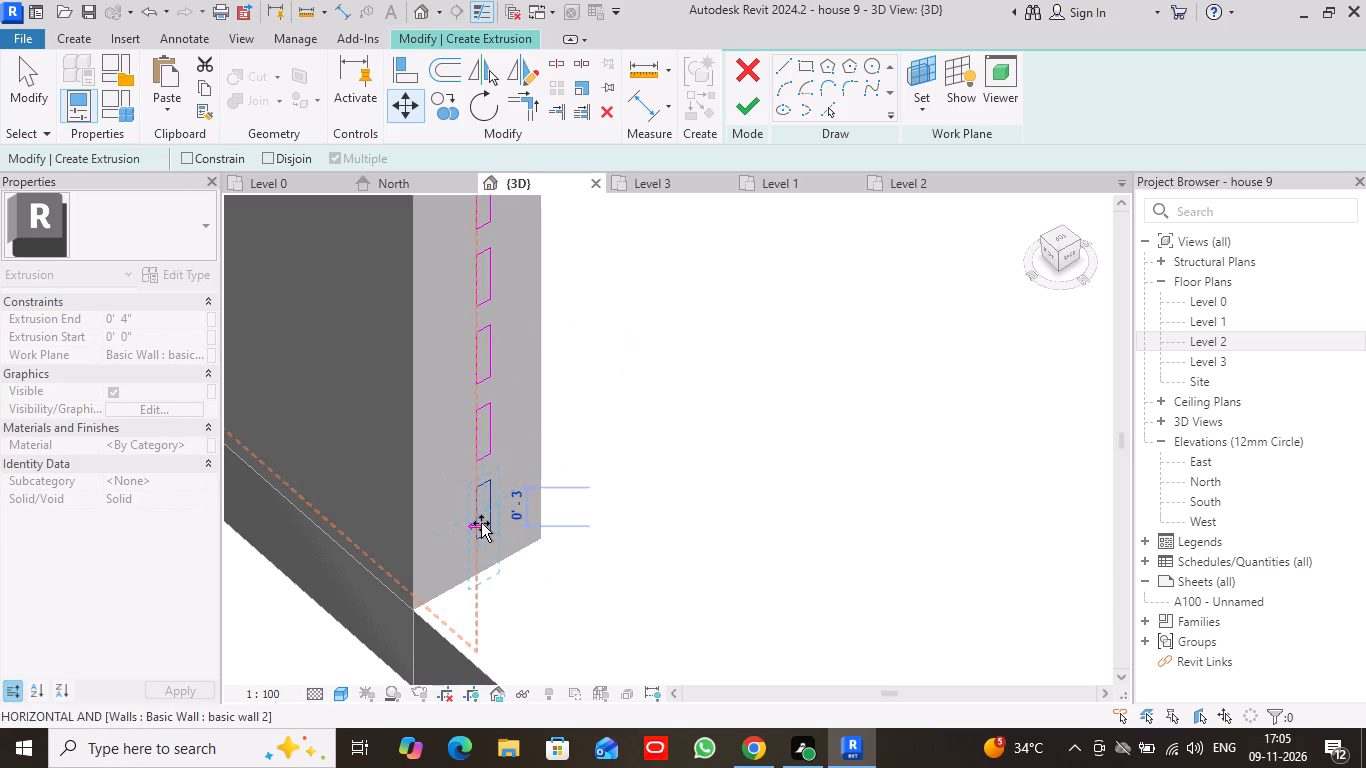
click(481, 510)
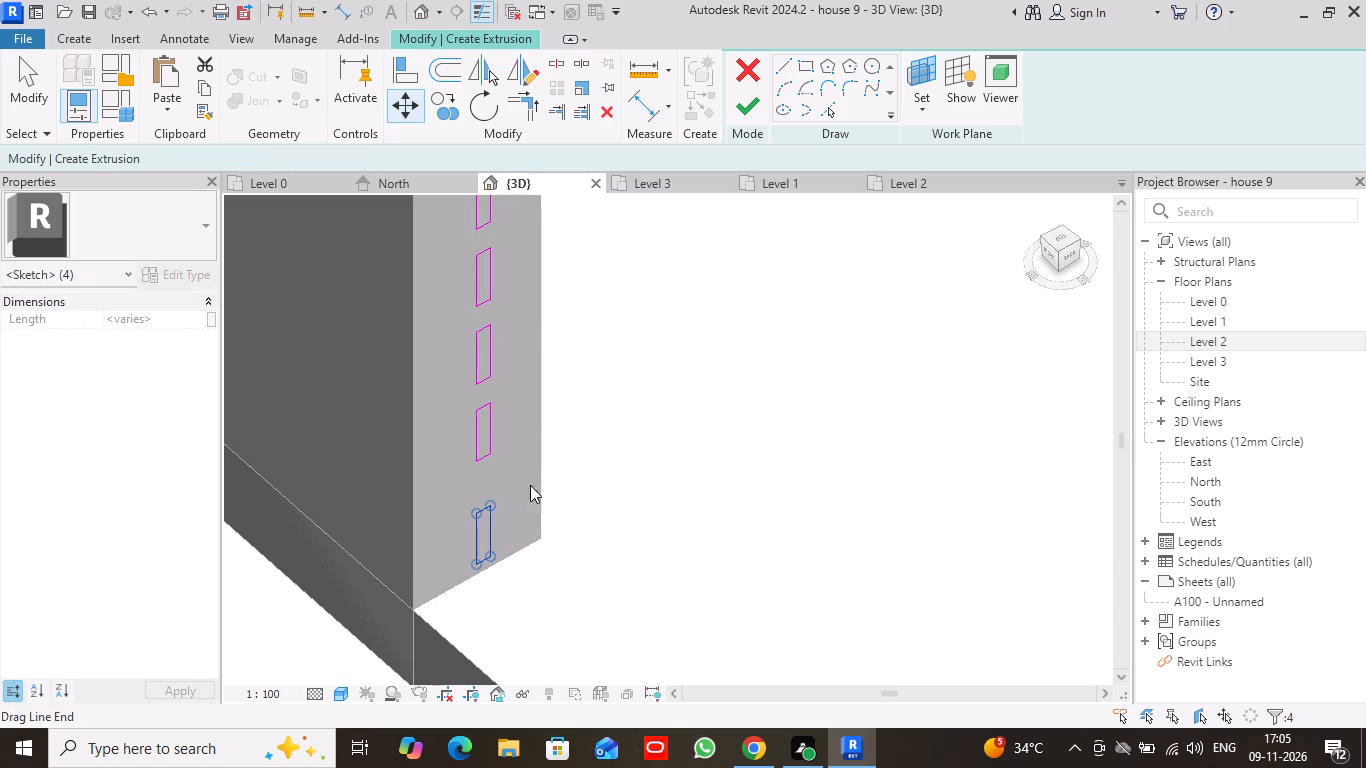
click(32, 76)
Move the second rectangle from the bottom straight down about 2" on the wall's end face.
scroll(521, 356, down, 2)
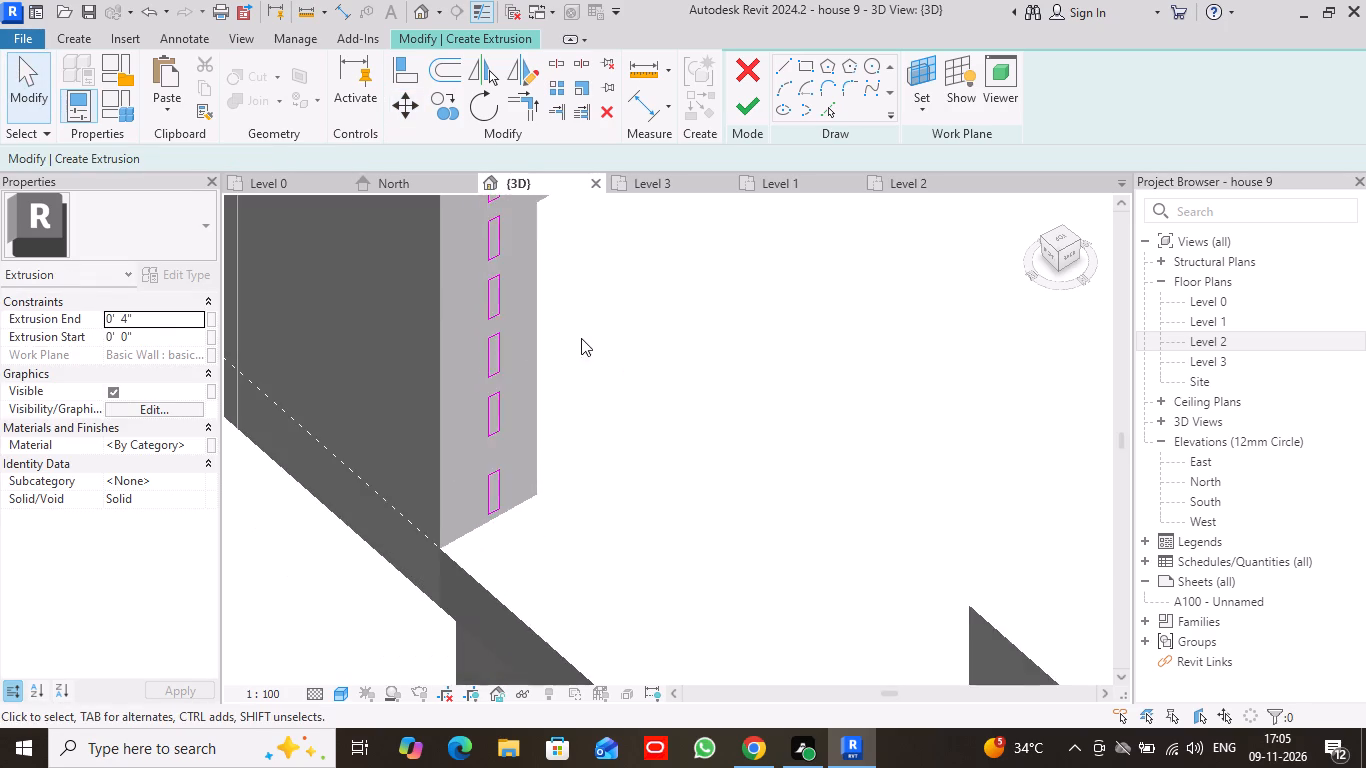
scroll(584, 335, down, 4)
scroll(564, 392, up, 2)
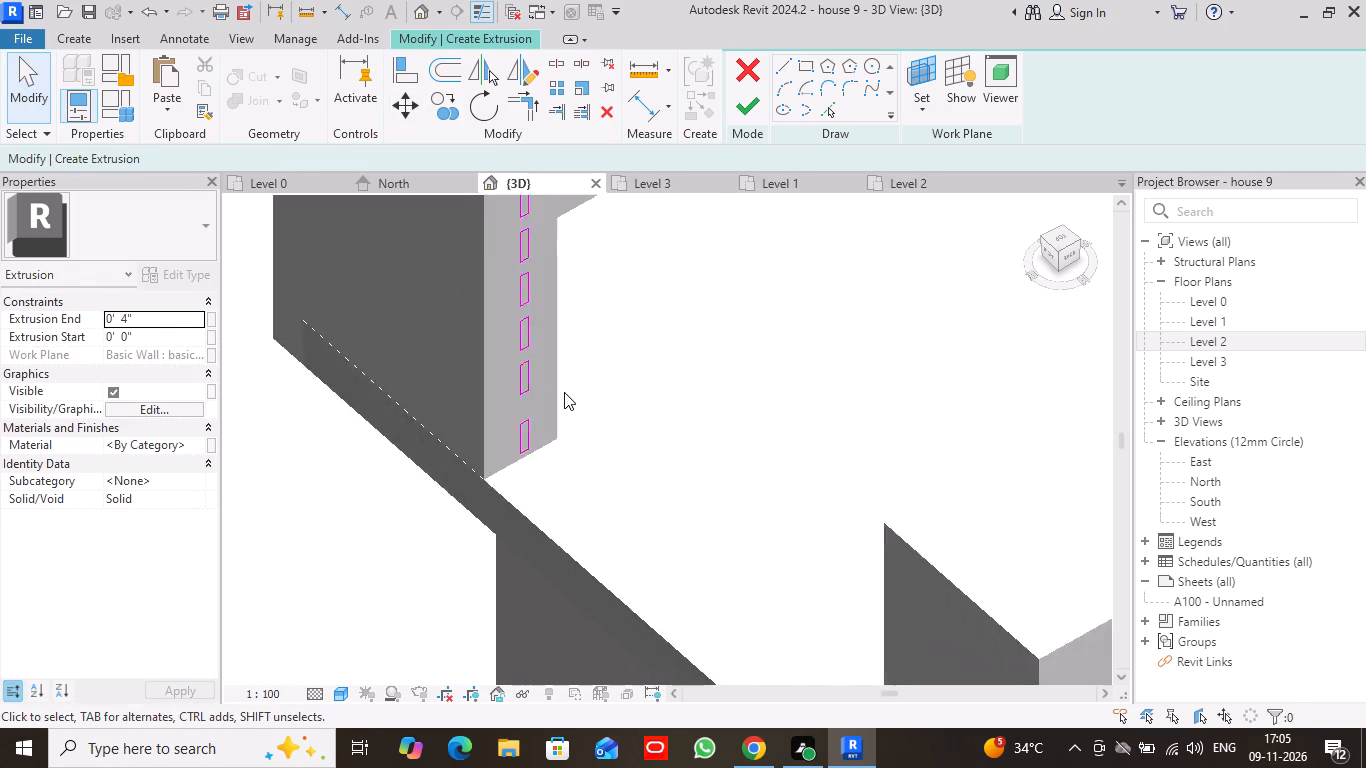
scroll(564, 392, up, 4)
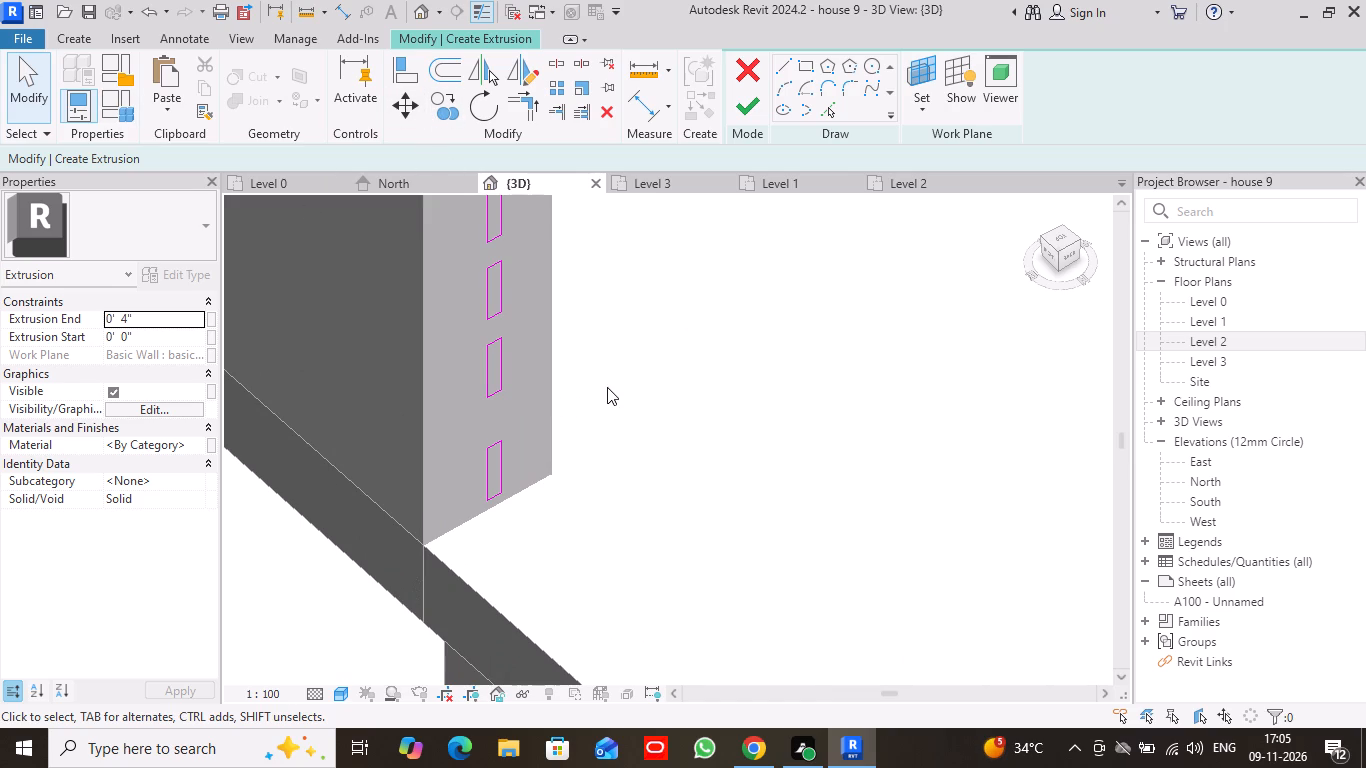
scroll(595, 385, down, 2)
middle_drag(598, 302, 593, 450)
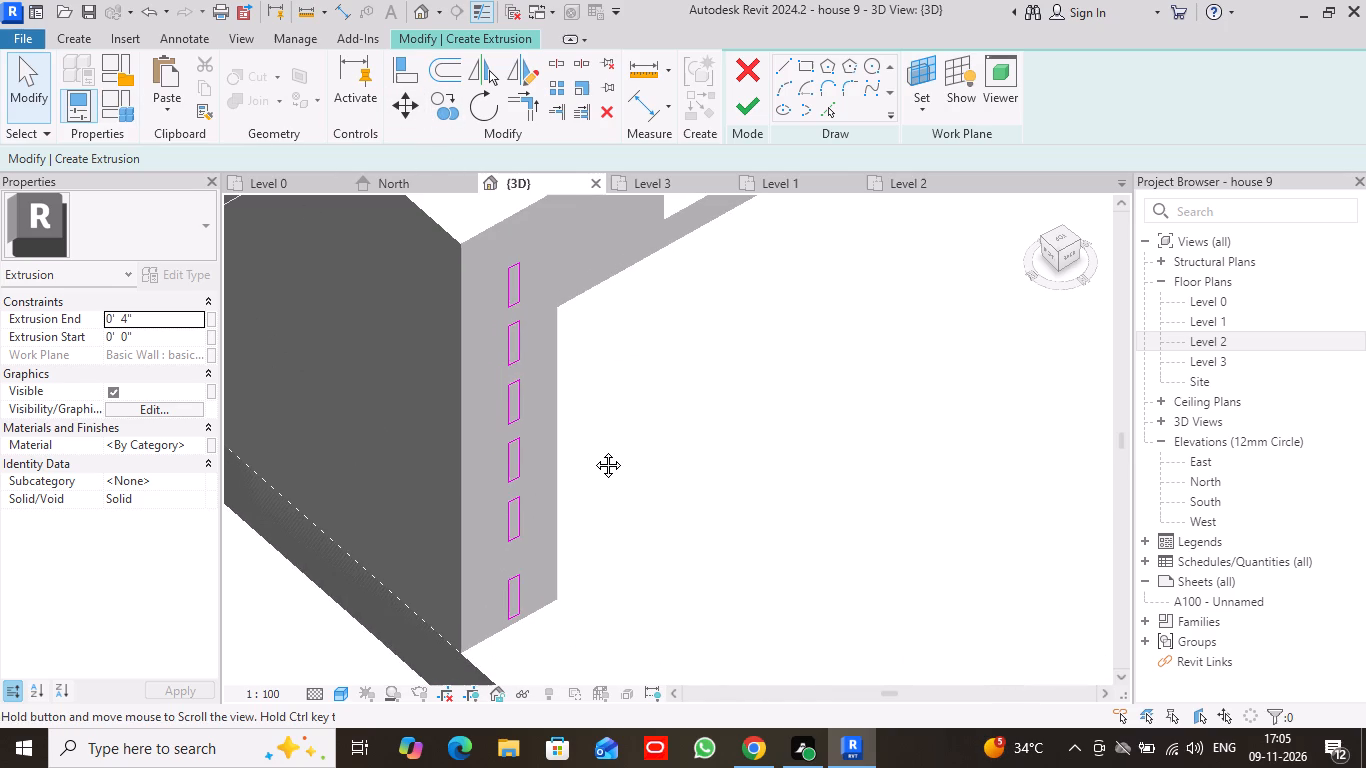
middle_drag(593, 450, 589, 402)
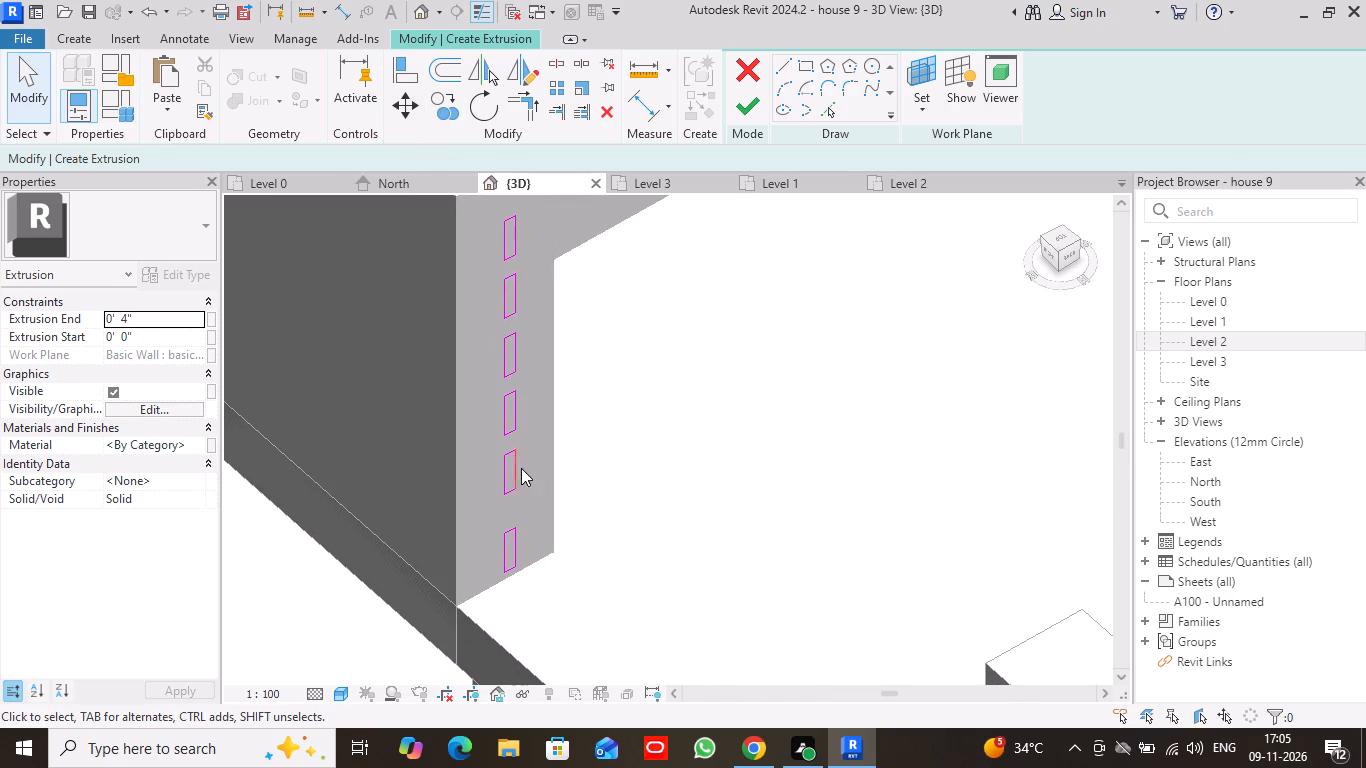
click(400, 97)
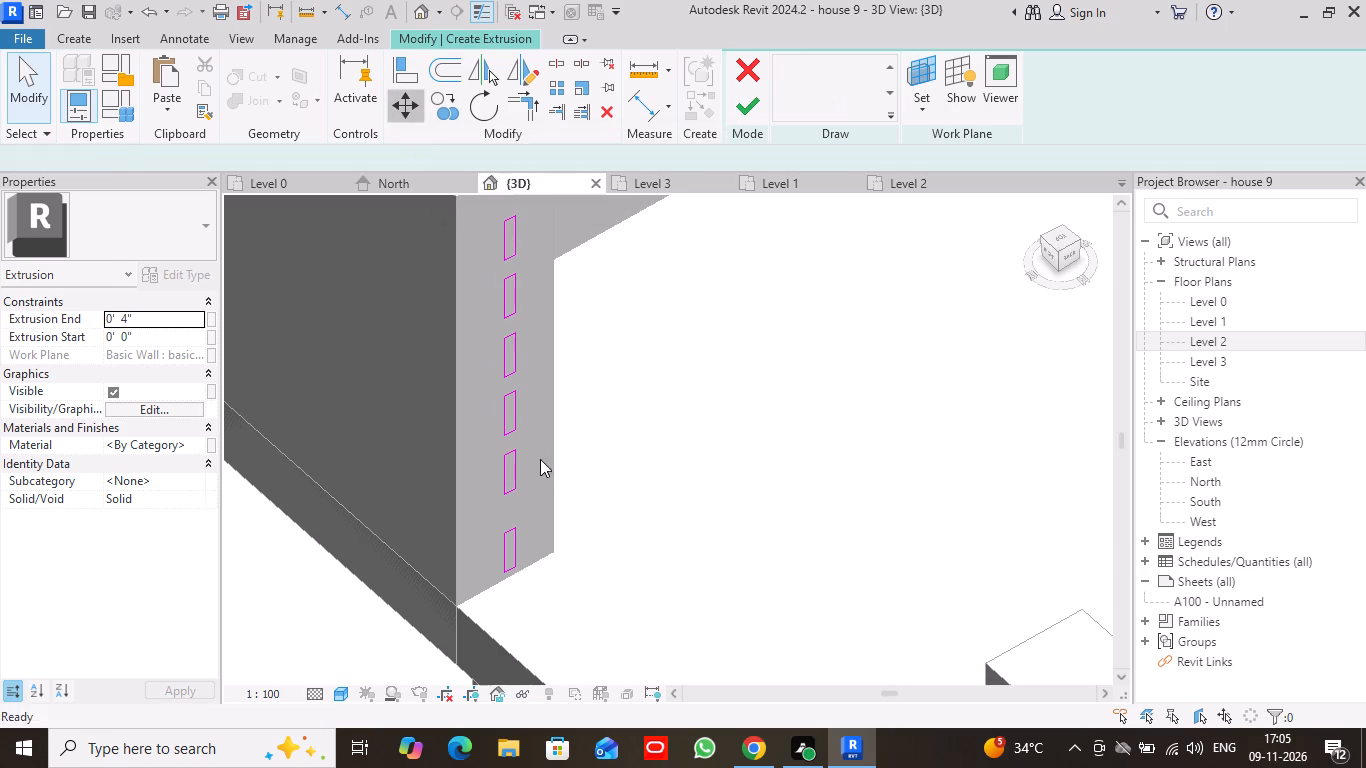
drag(492, 442, 532, 497)
key(Return)
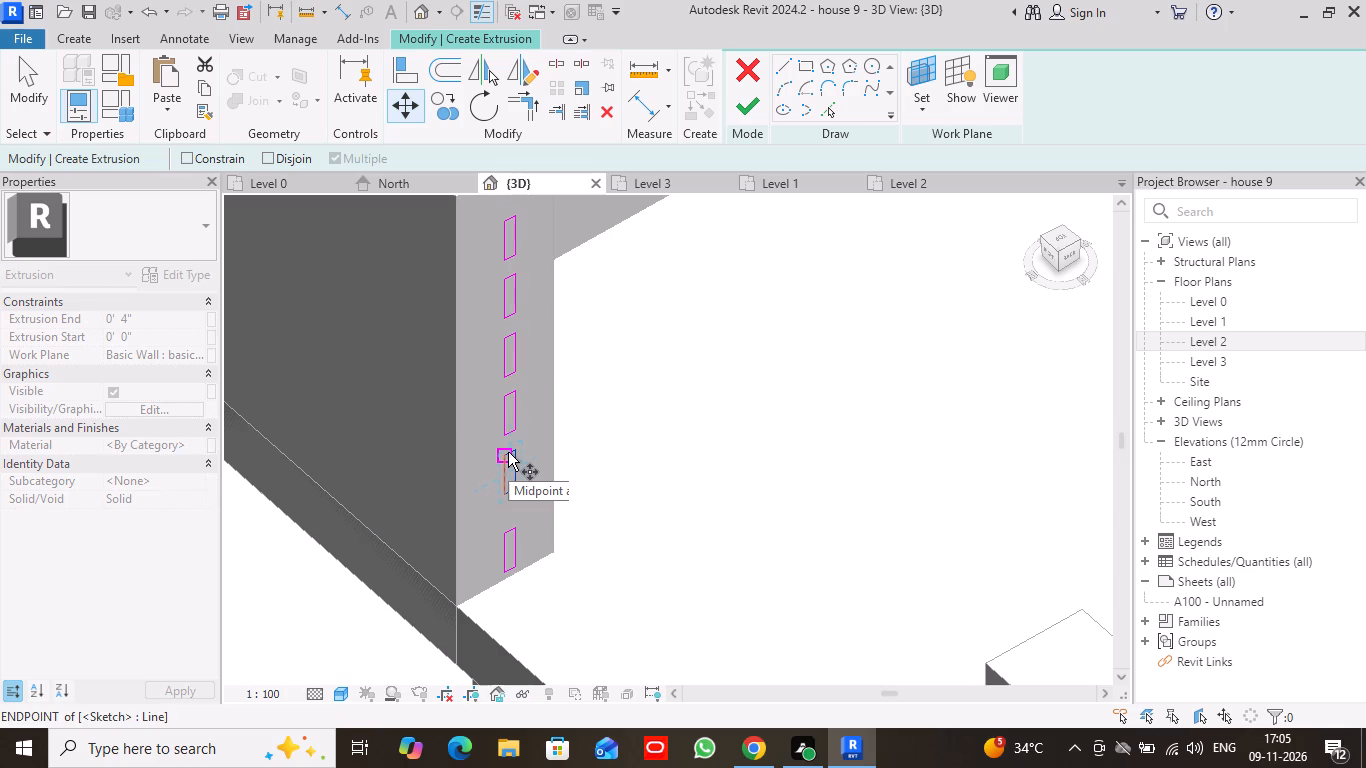
drag(508, 452, 511, 470)
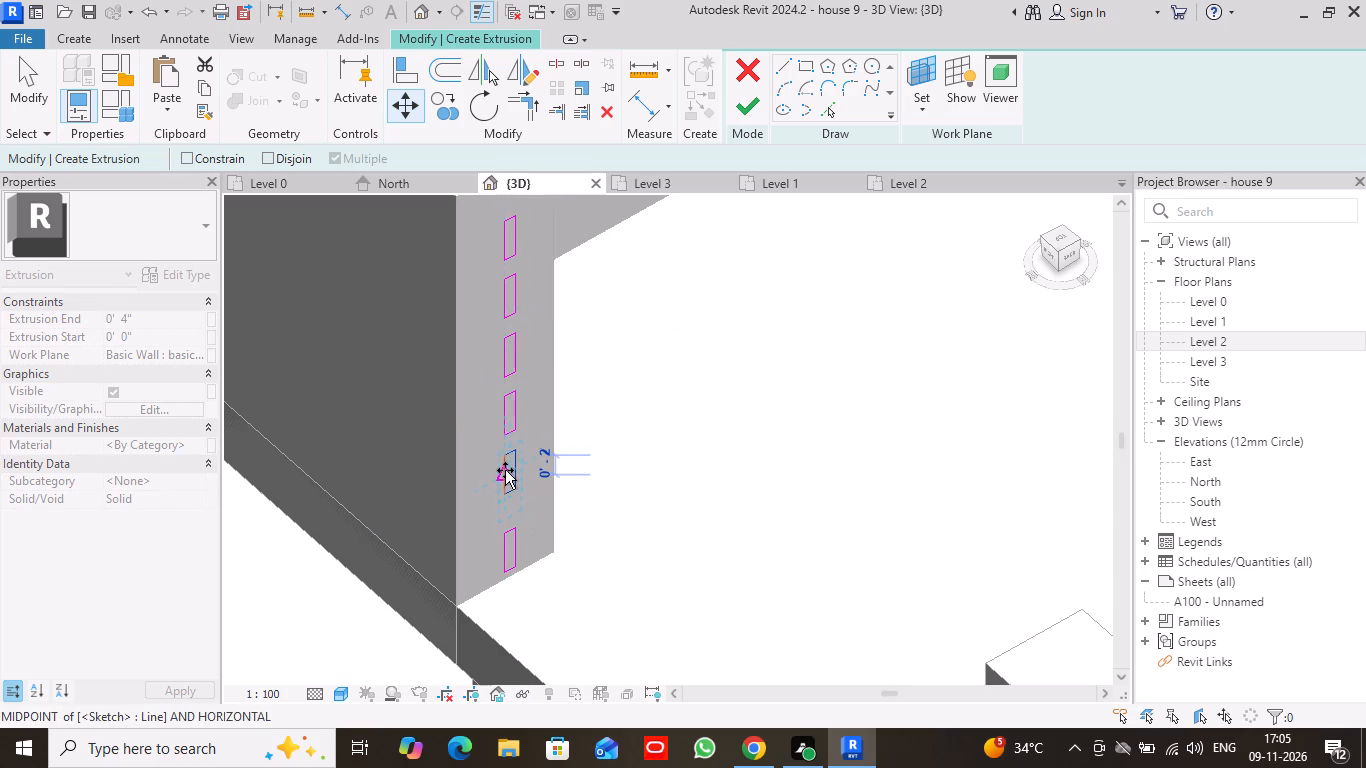
click(505, 470)
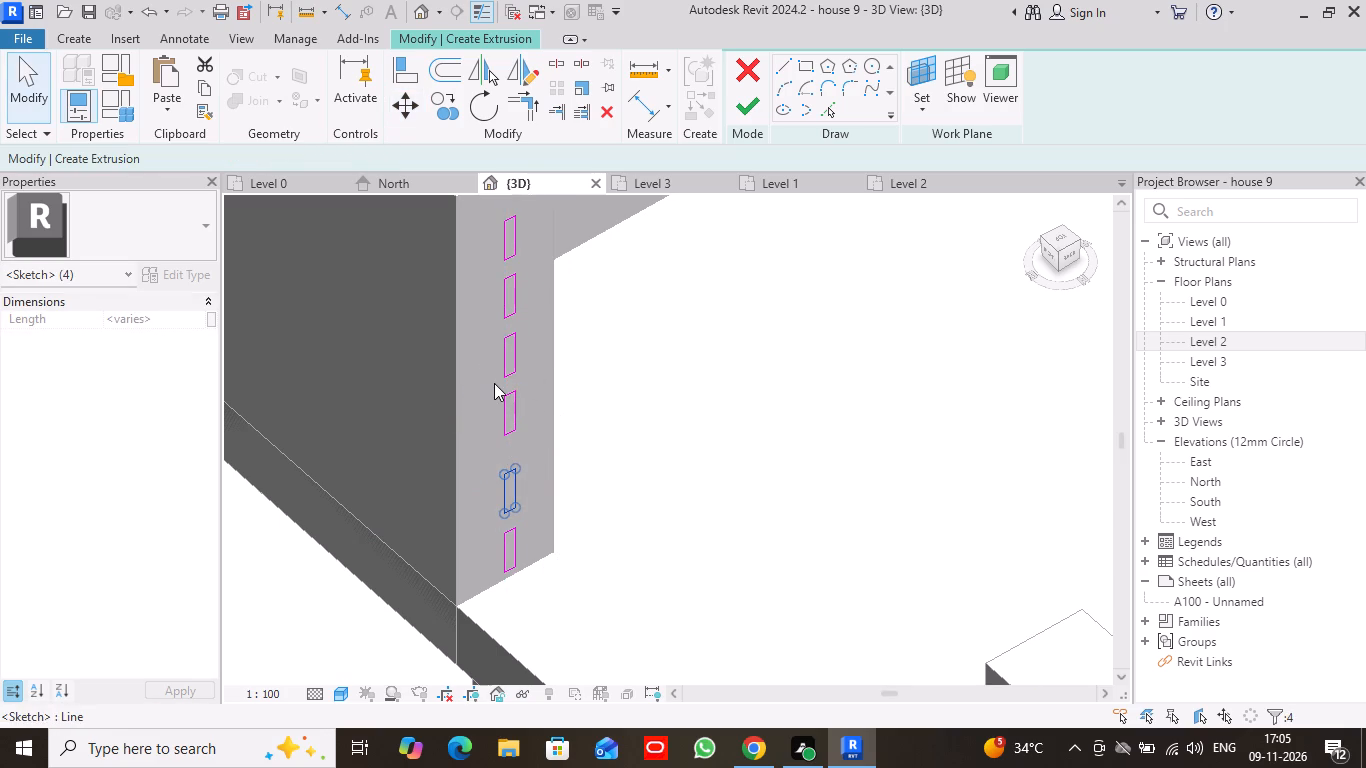
Move the third rectangle from the bottom straight down about 2" on the wall's end face.
drag(494, 383, 508, 420)
drag(494, 384, 517, 430)
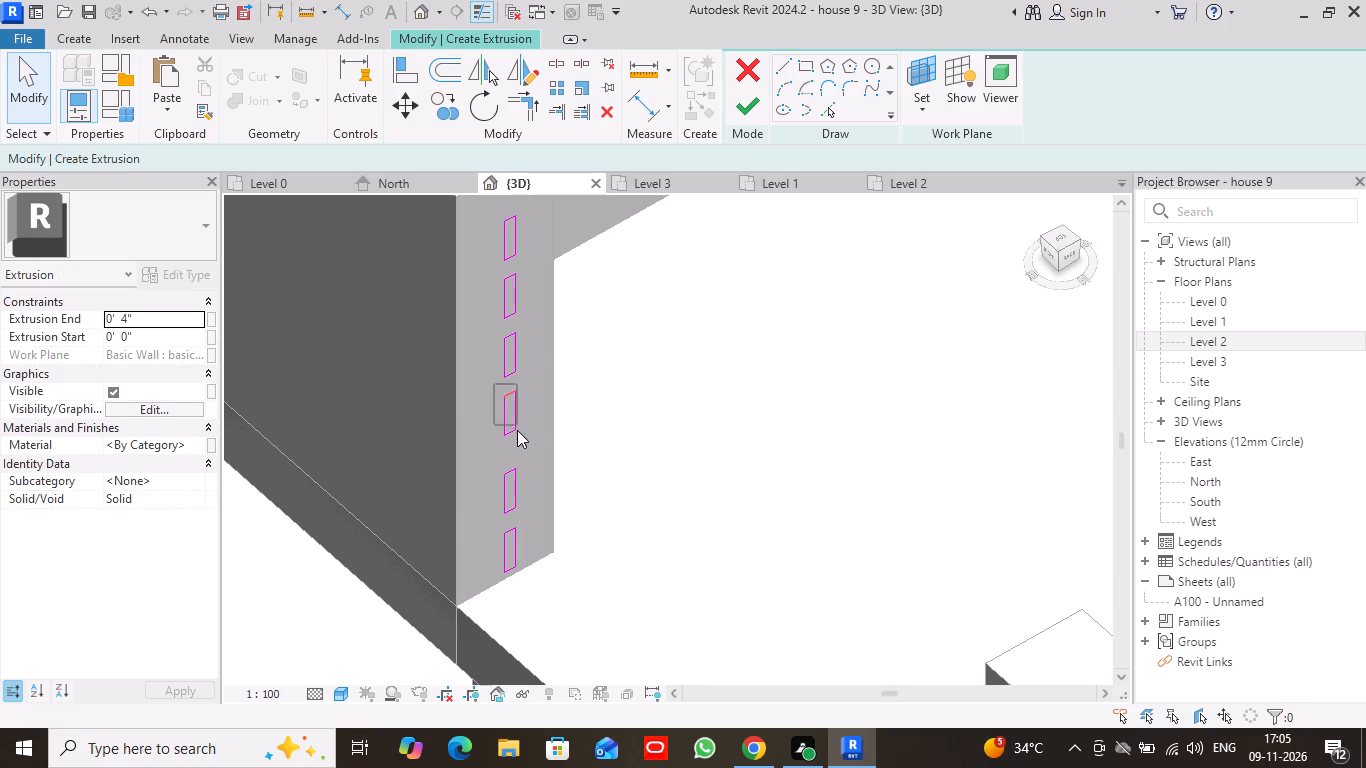
drag(517, 430, 524, 444)
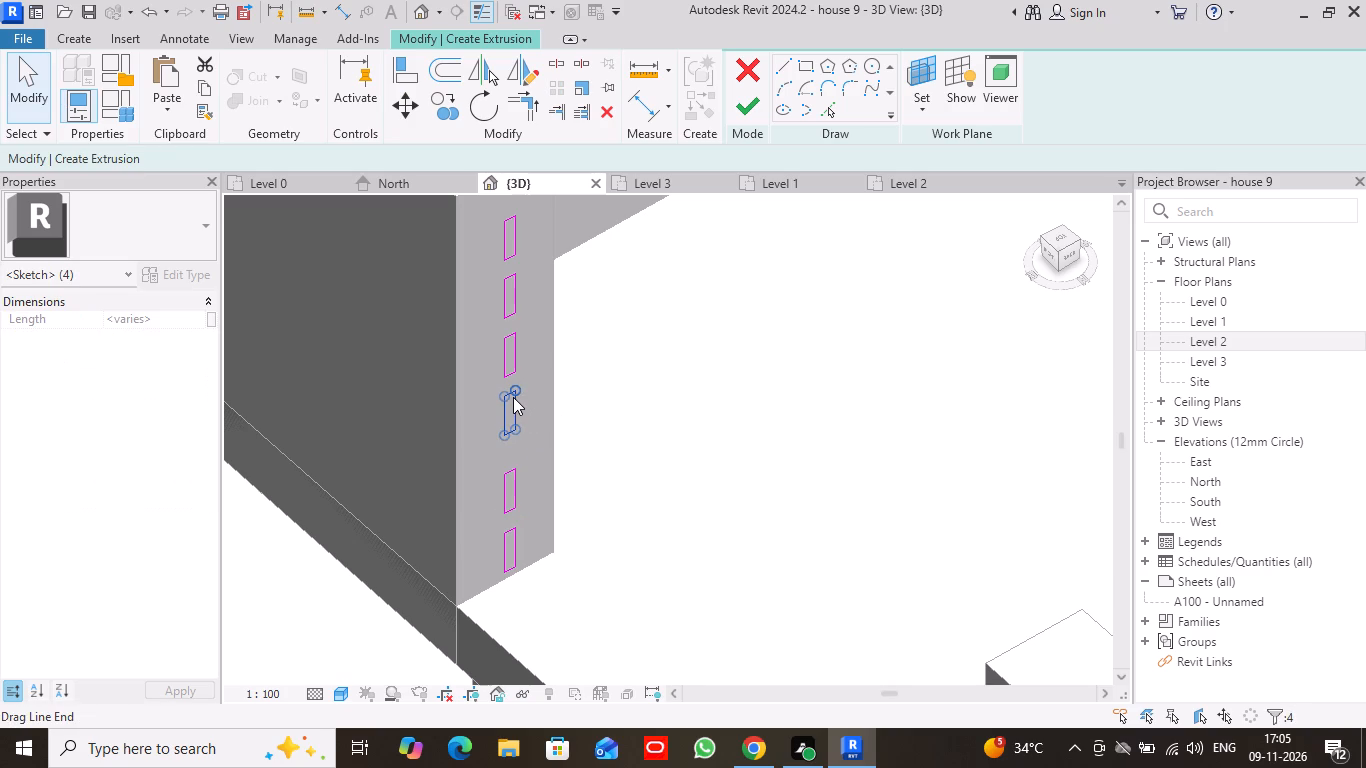
key(Return)
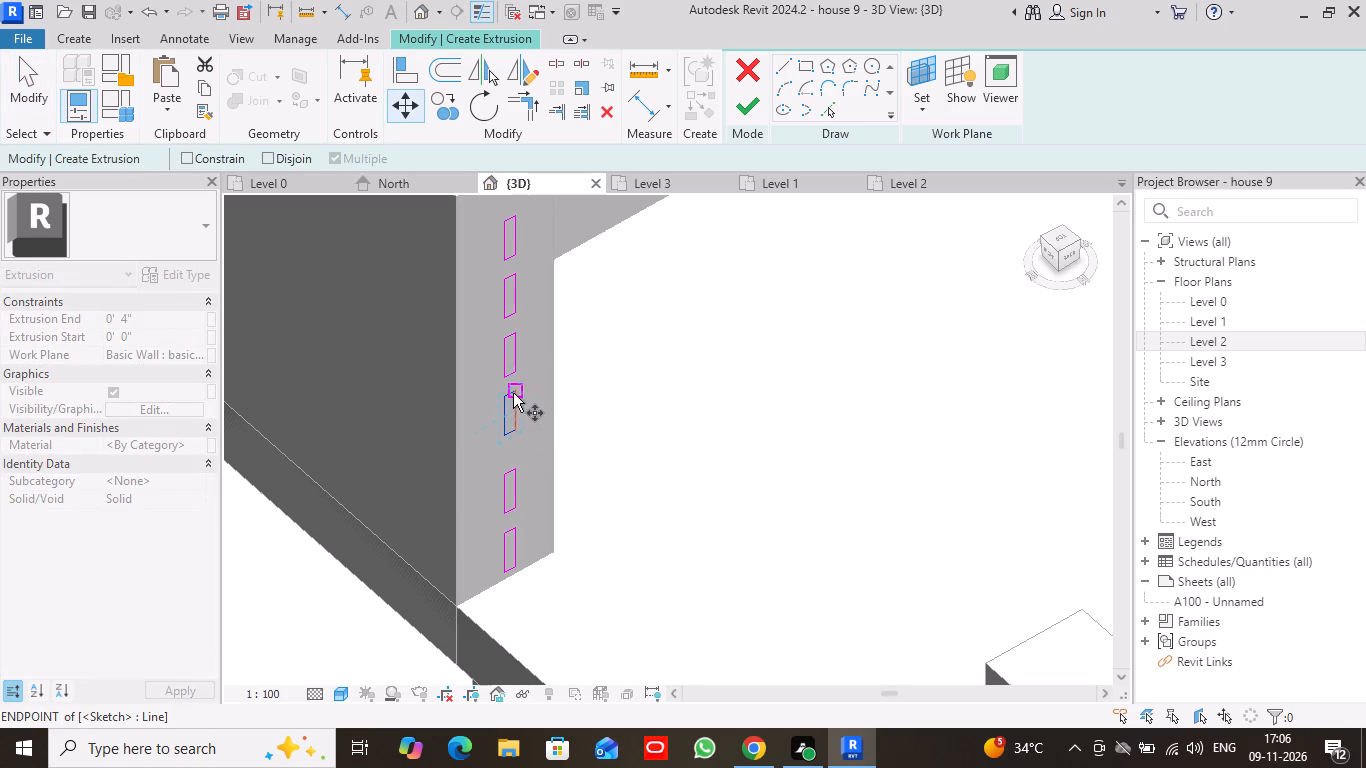
drag(513, 392, 515, 408)
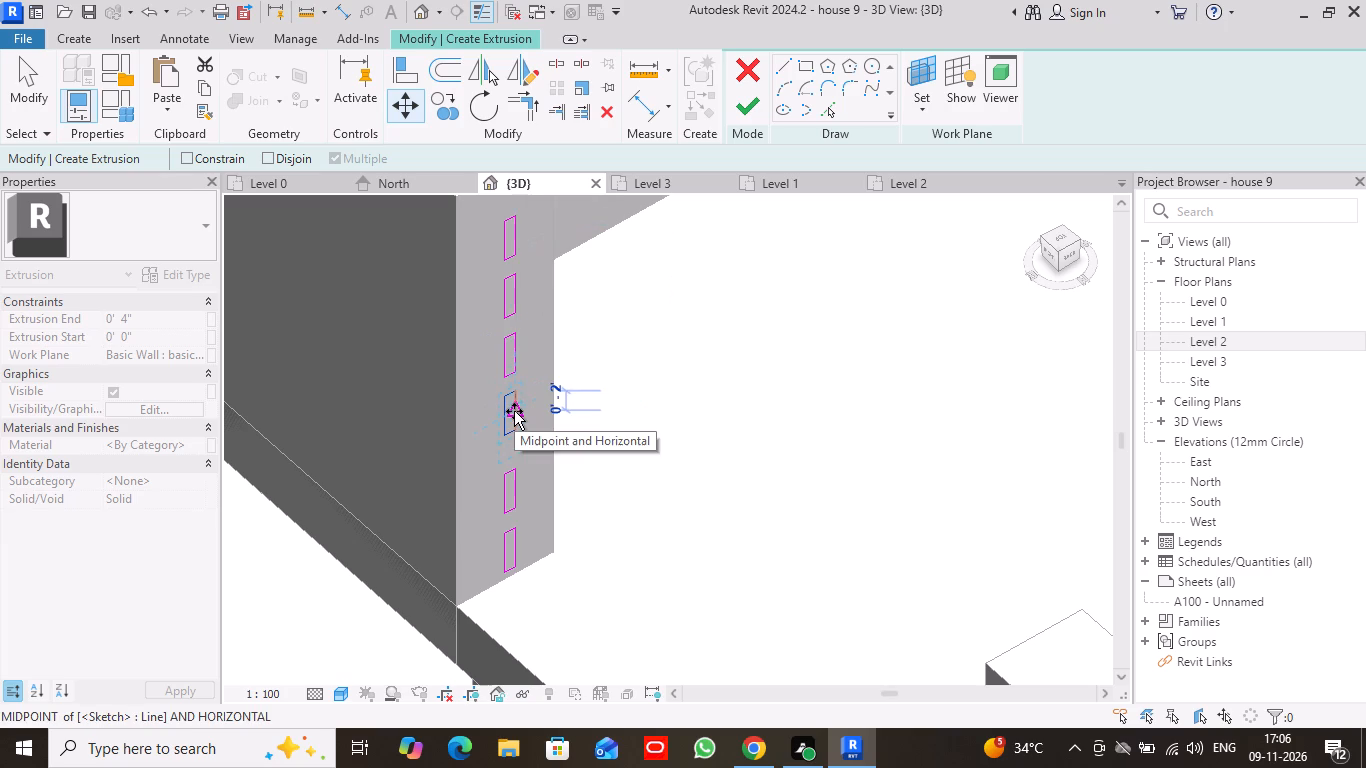
click(514, 411)
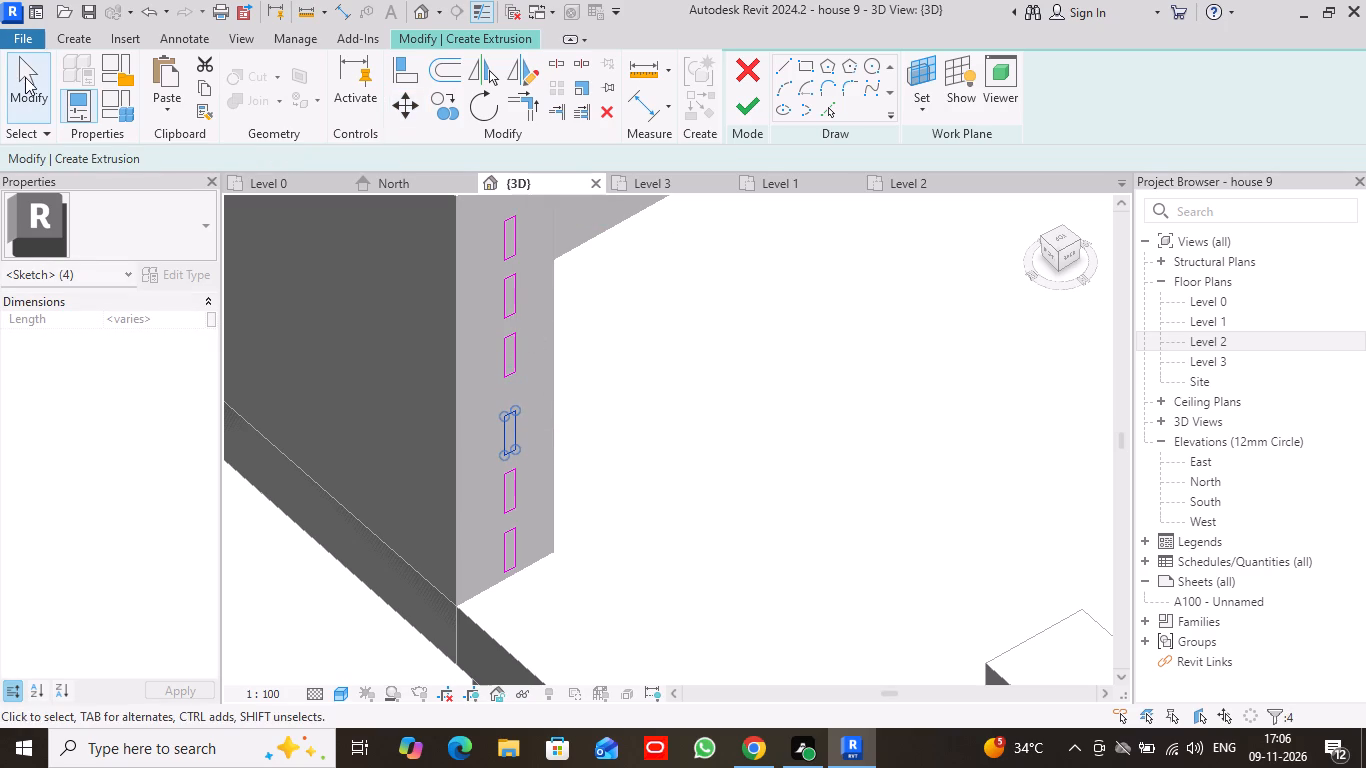
click(25, 76)
Move the fourth rectangle from the bottom straight down about 2", evening its gap to the rectangle below.
scroll(549, 348, down, 2)
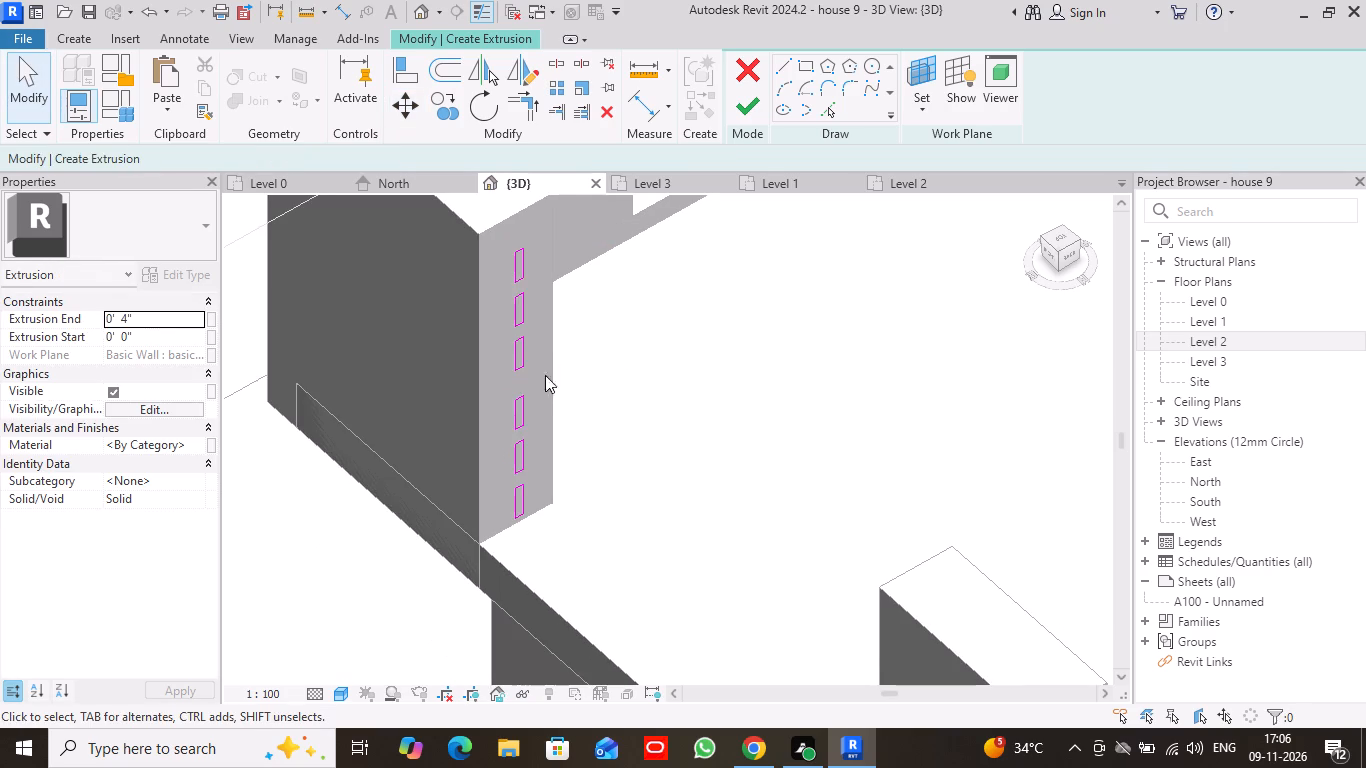
scroll(536, 381, up, 4)
middle_drag(596, 308, 612, 363)
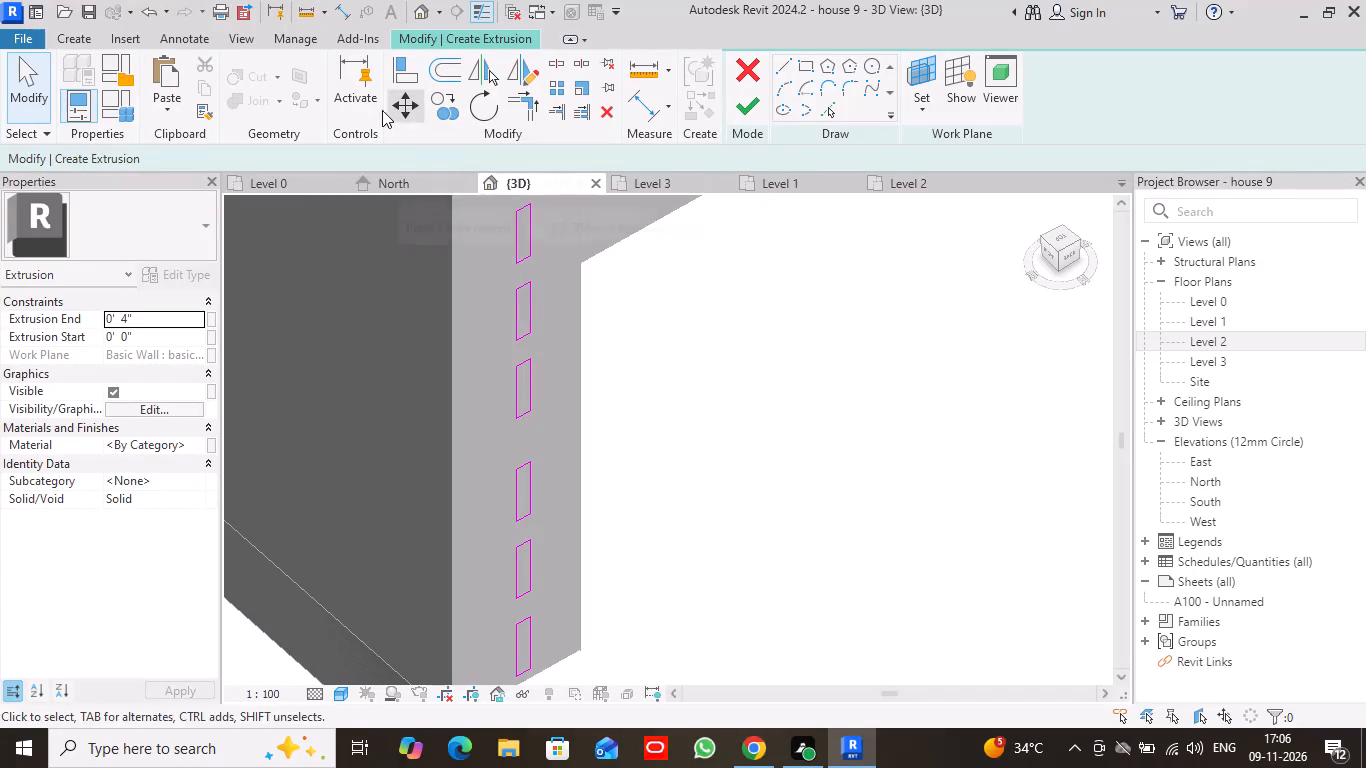
click(403, 103)
click(504, 346)
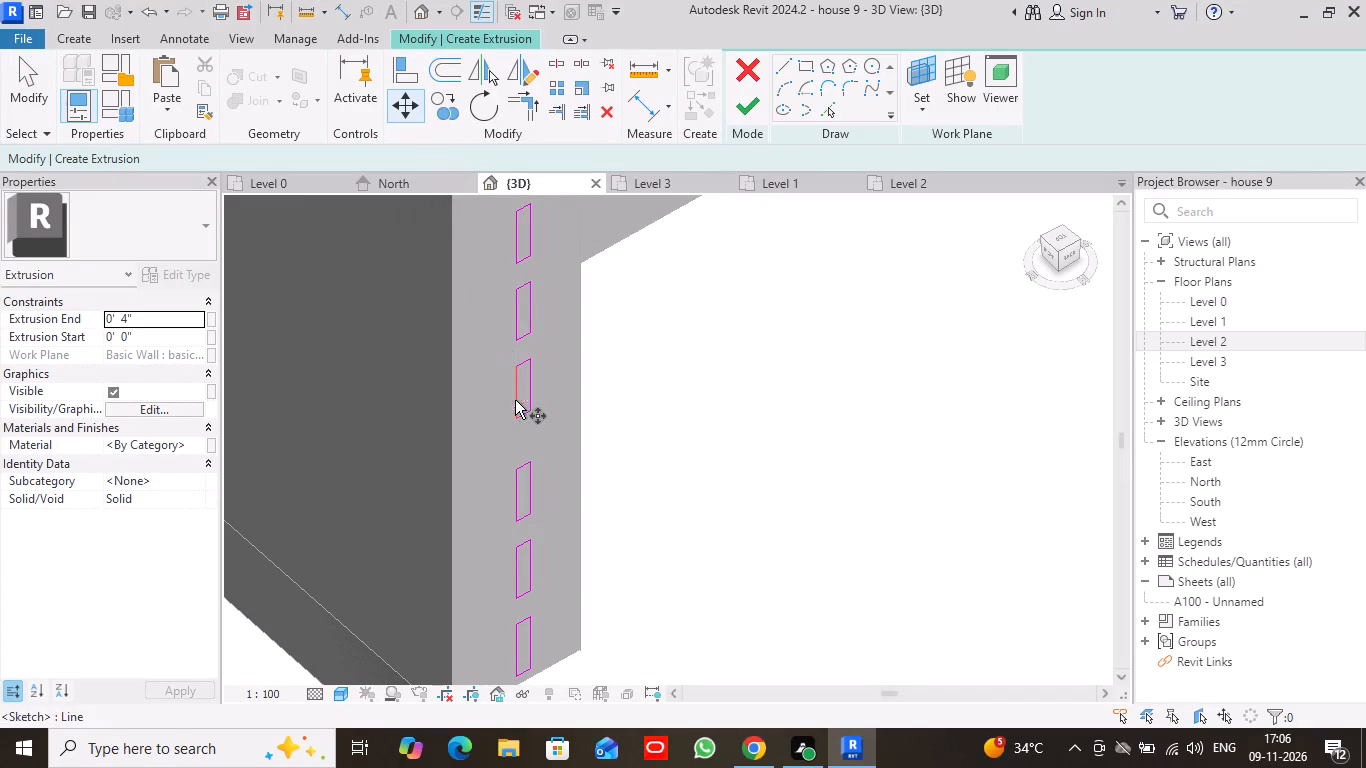
drag(496, 345, 547, 423)
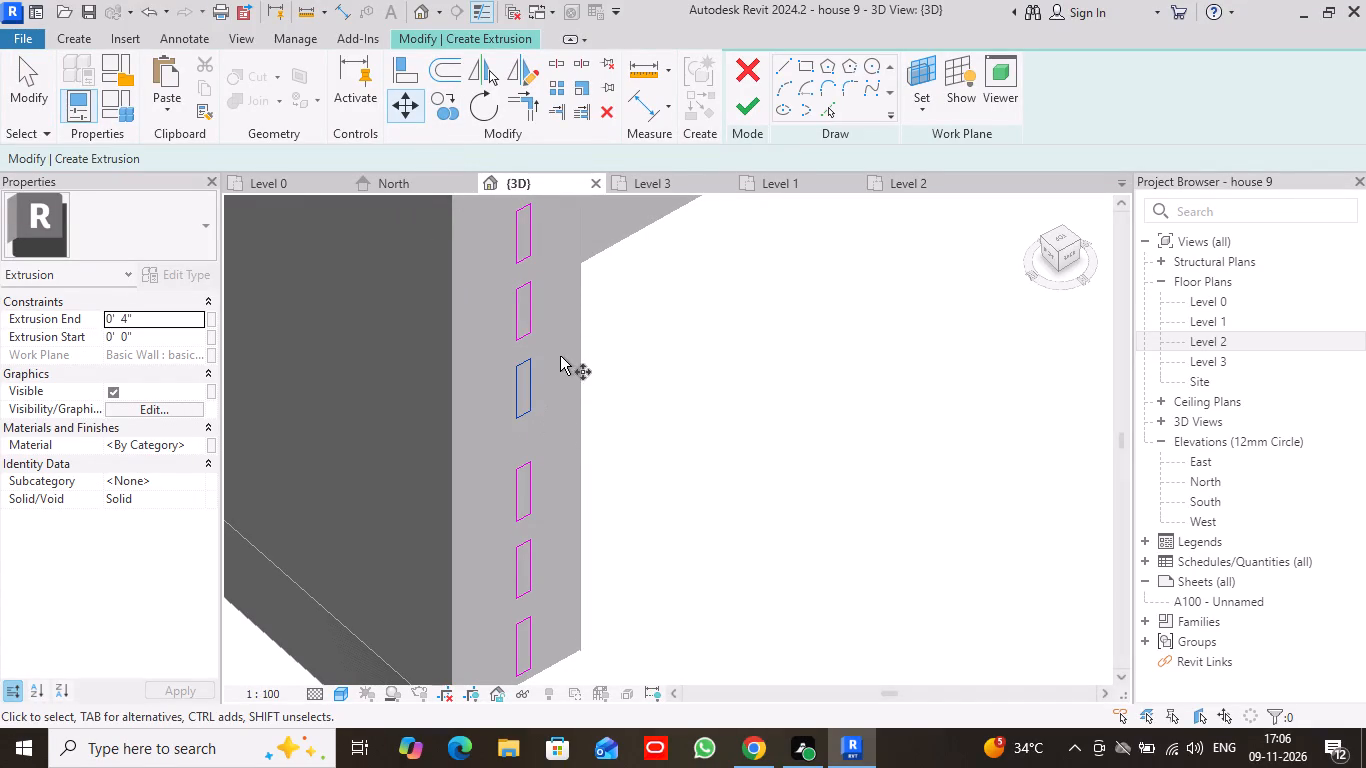
key(Return)
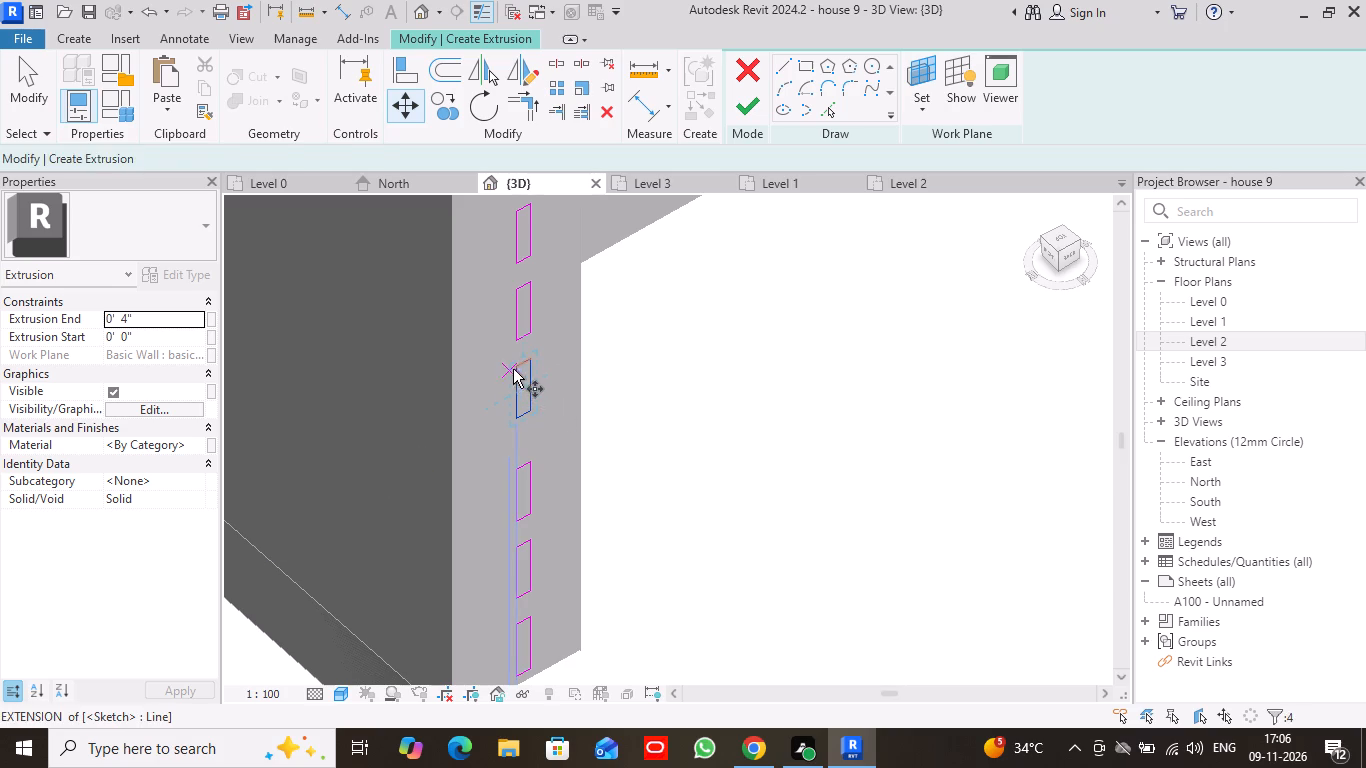
drag(513, 364, 514, 374)
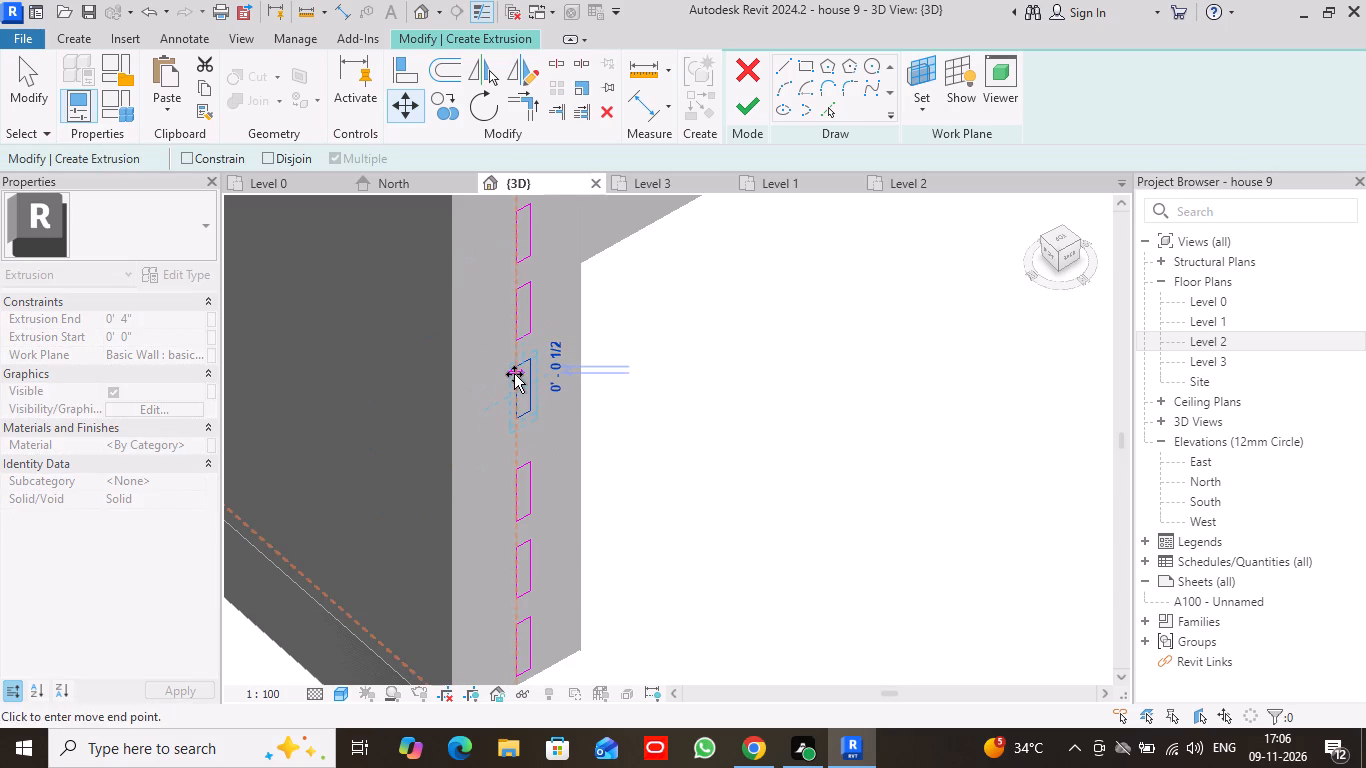
drag(514, 374, 514, 385)
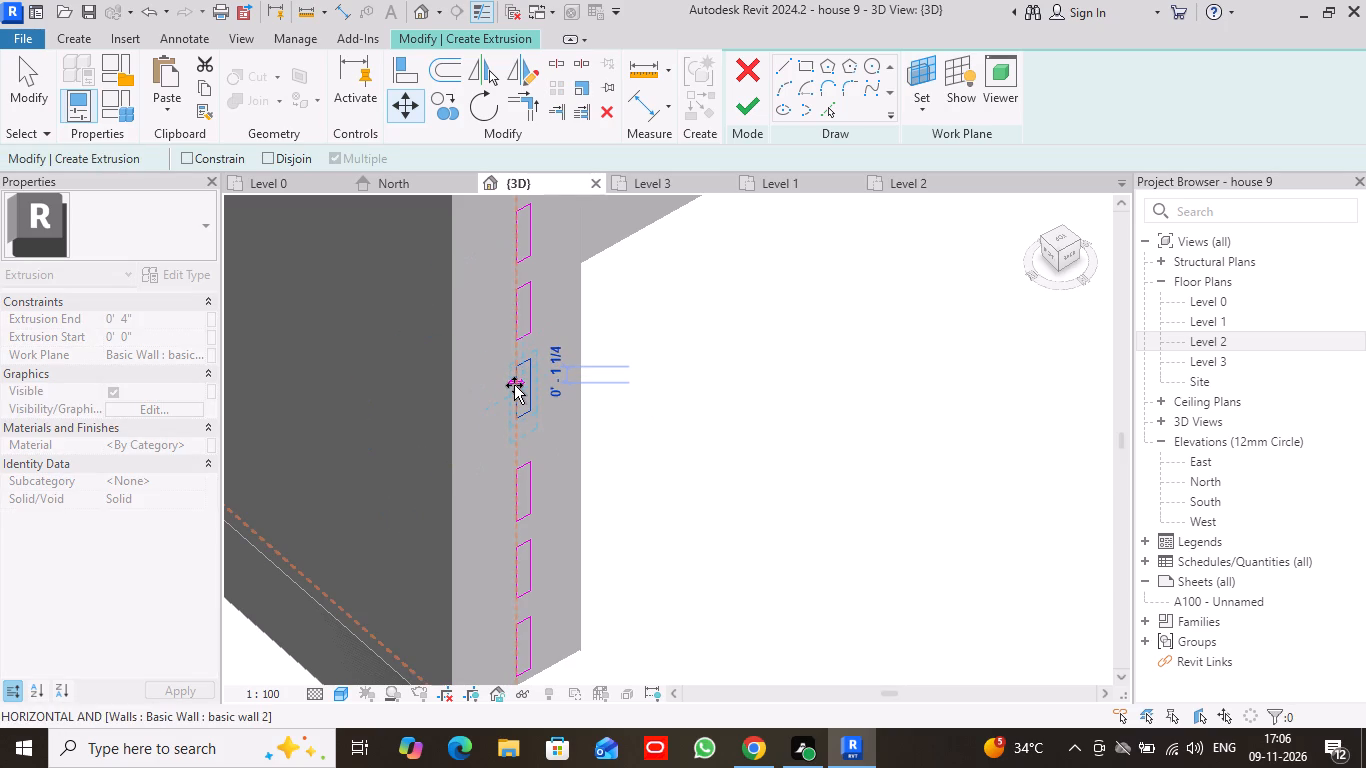
drag(514, 385, 514, 392)
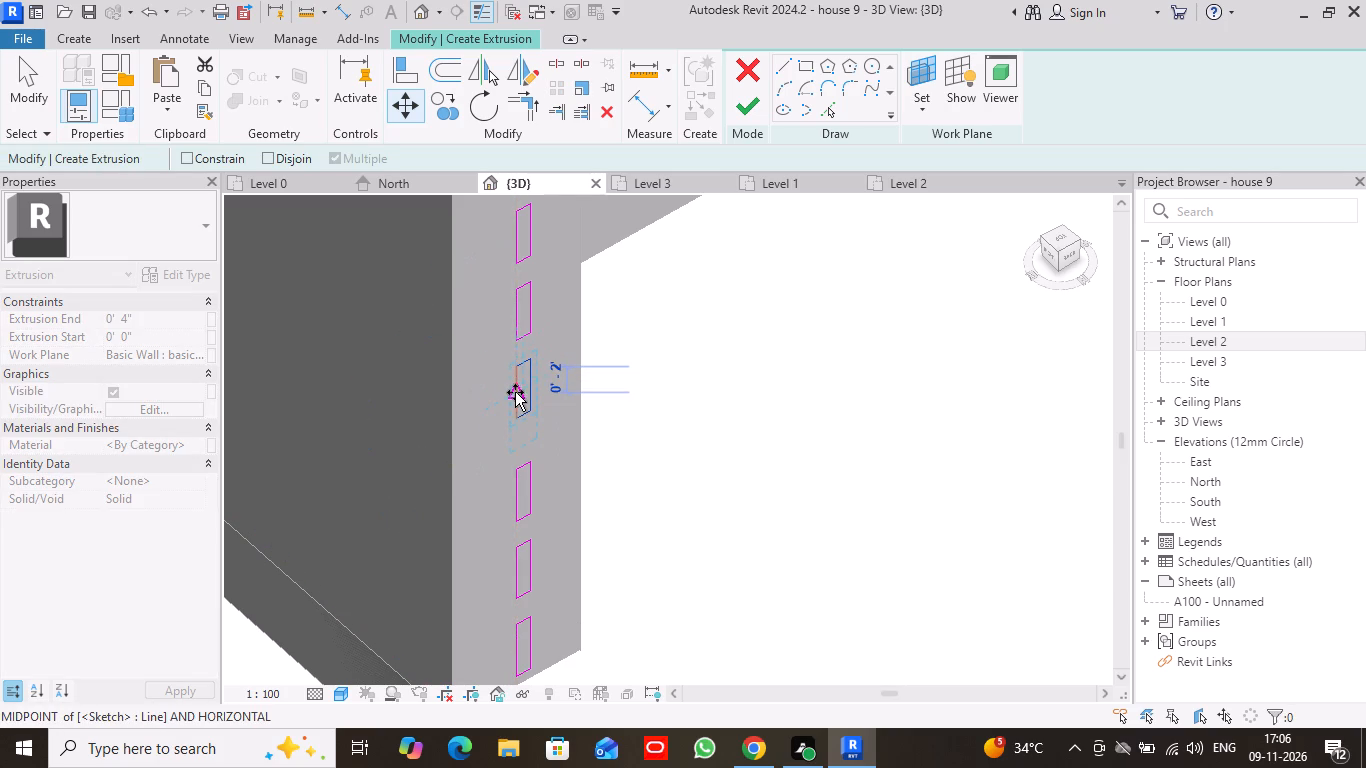
click(517, 392)
scroll(611, 364, down, 1)
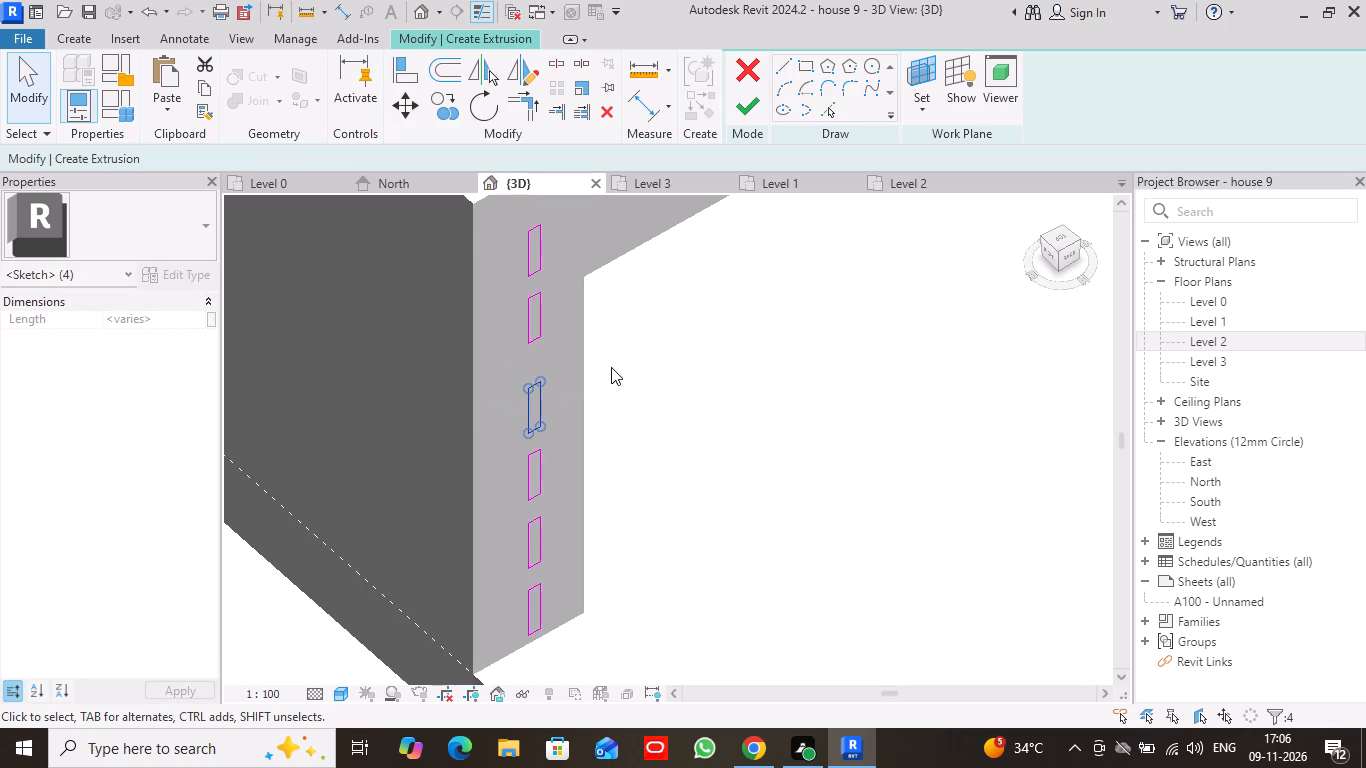
Move the fifth rectangle from the bottom straight down about 1" on the wall's end face.
click(515, 294)
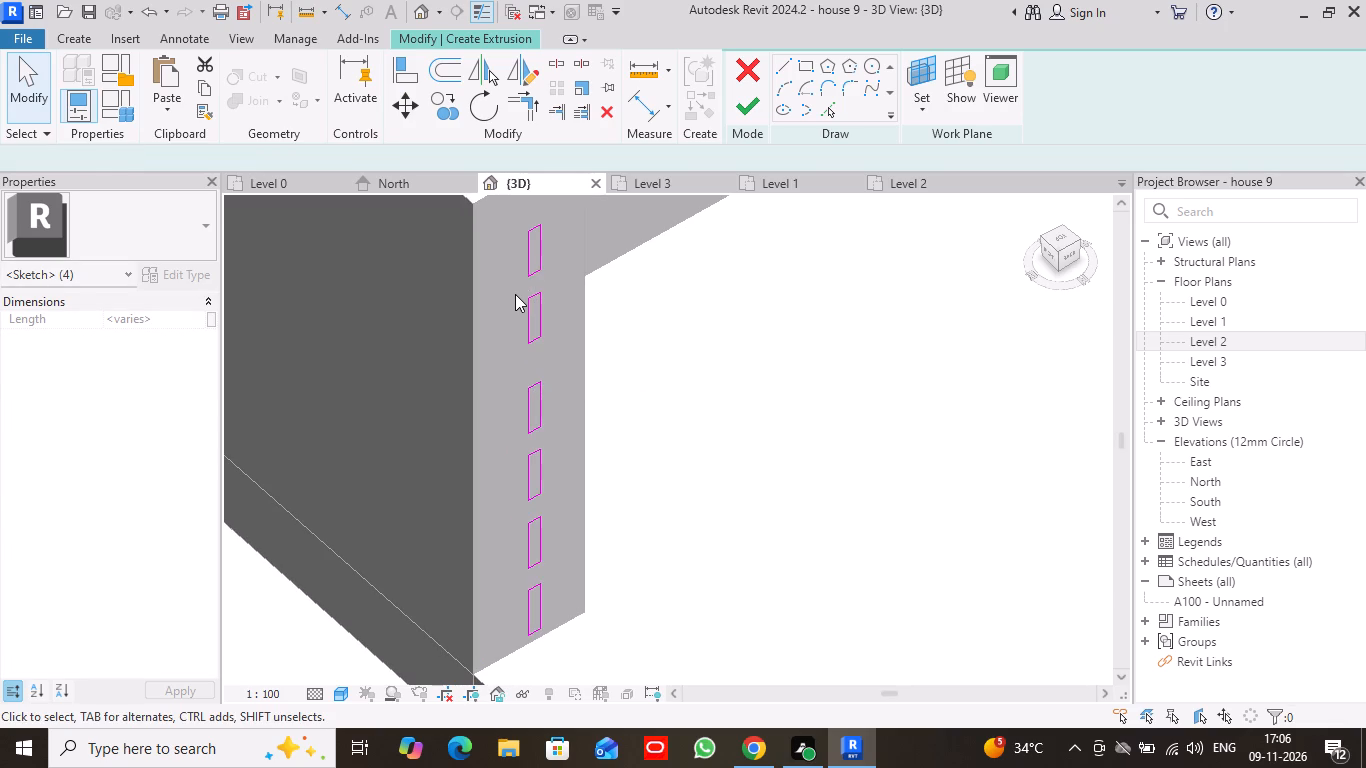
drag(513, 290, 556, 346)
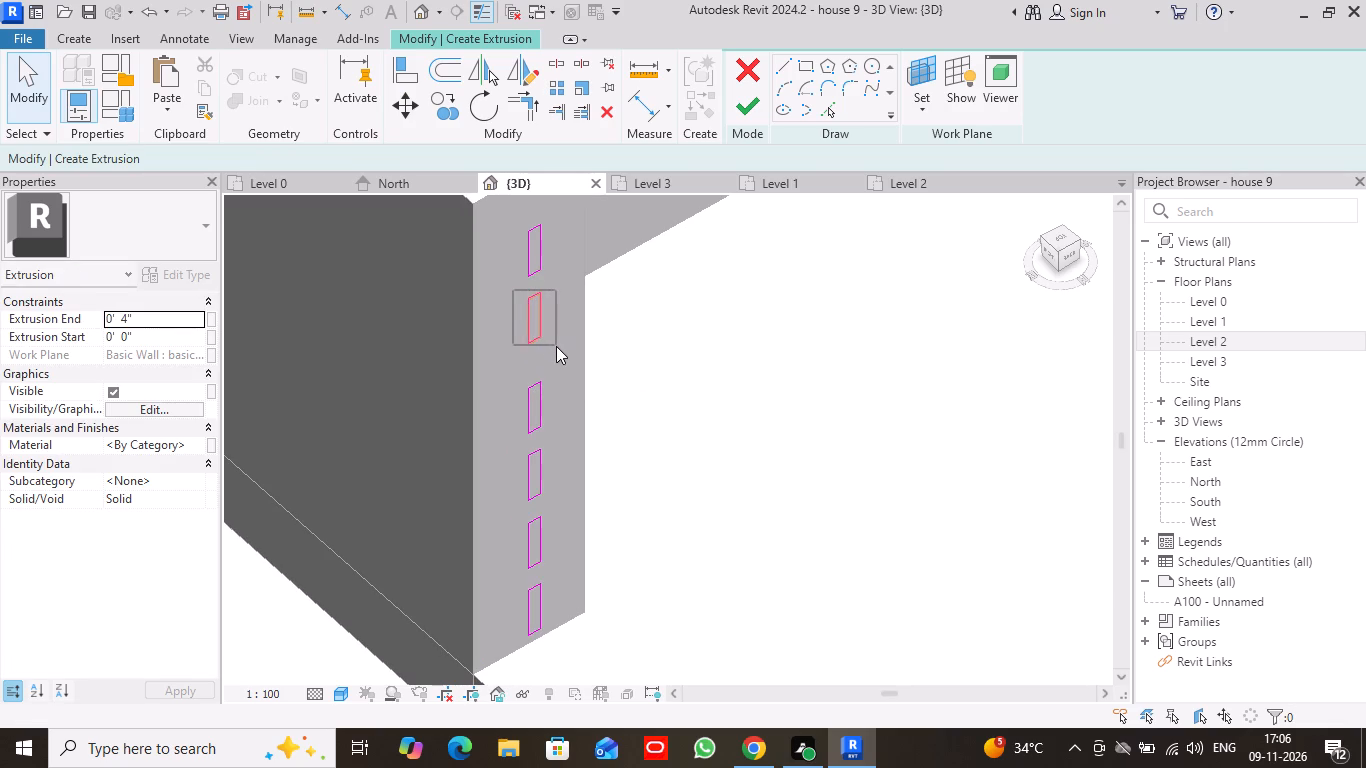
drag(556, 346, 560, 355)
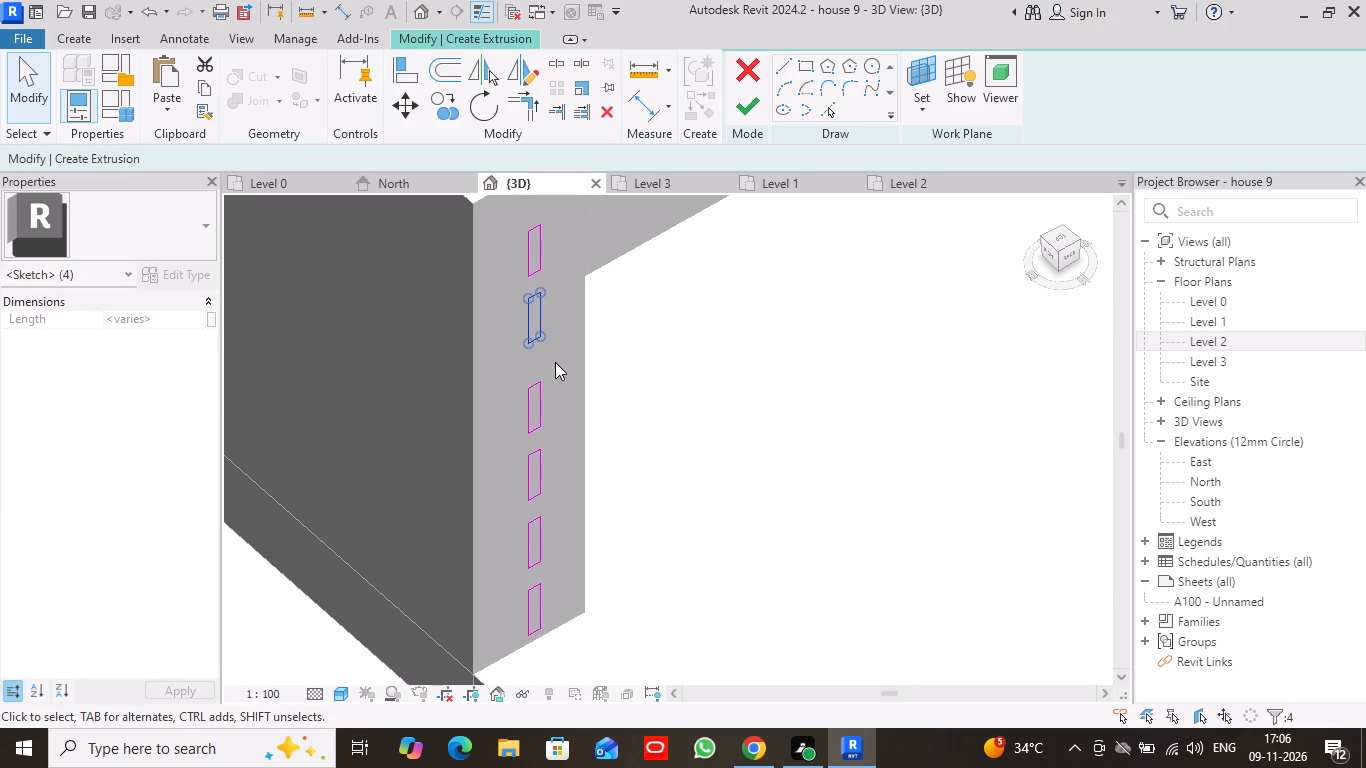
key(Return)
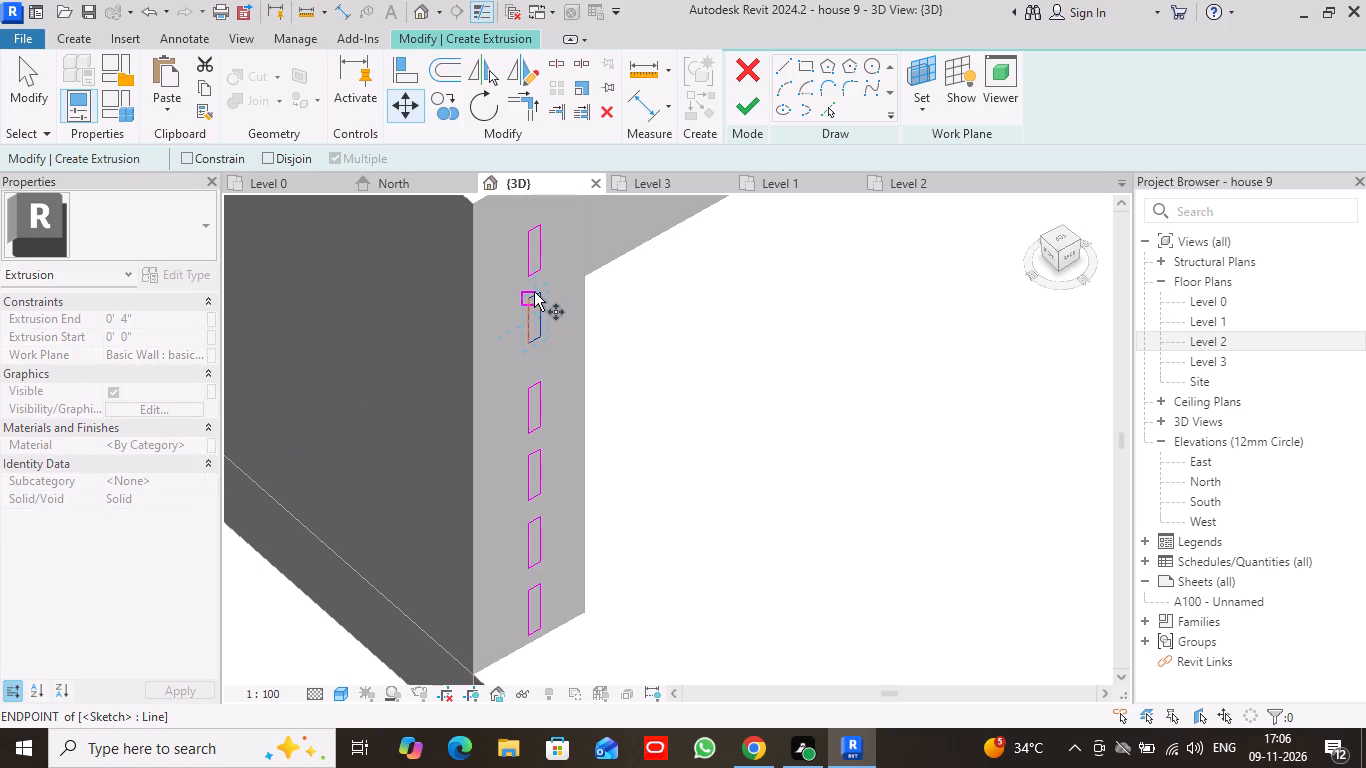
drag(530, 295, 528, 317)
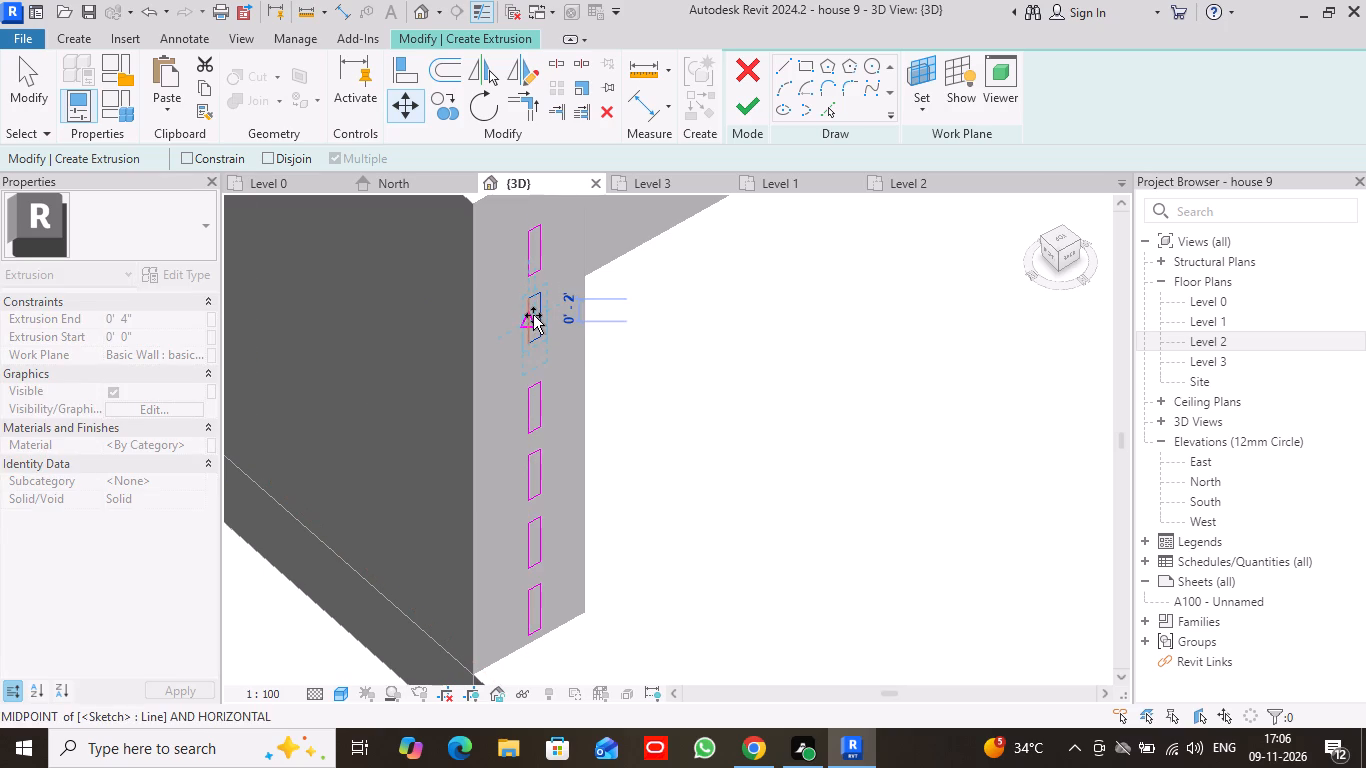
click(531, 313)
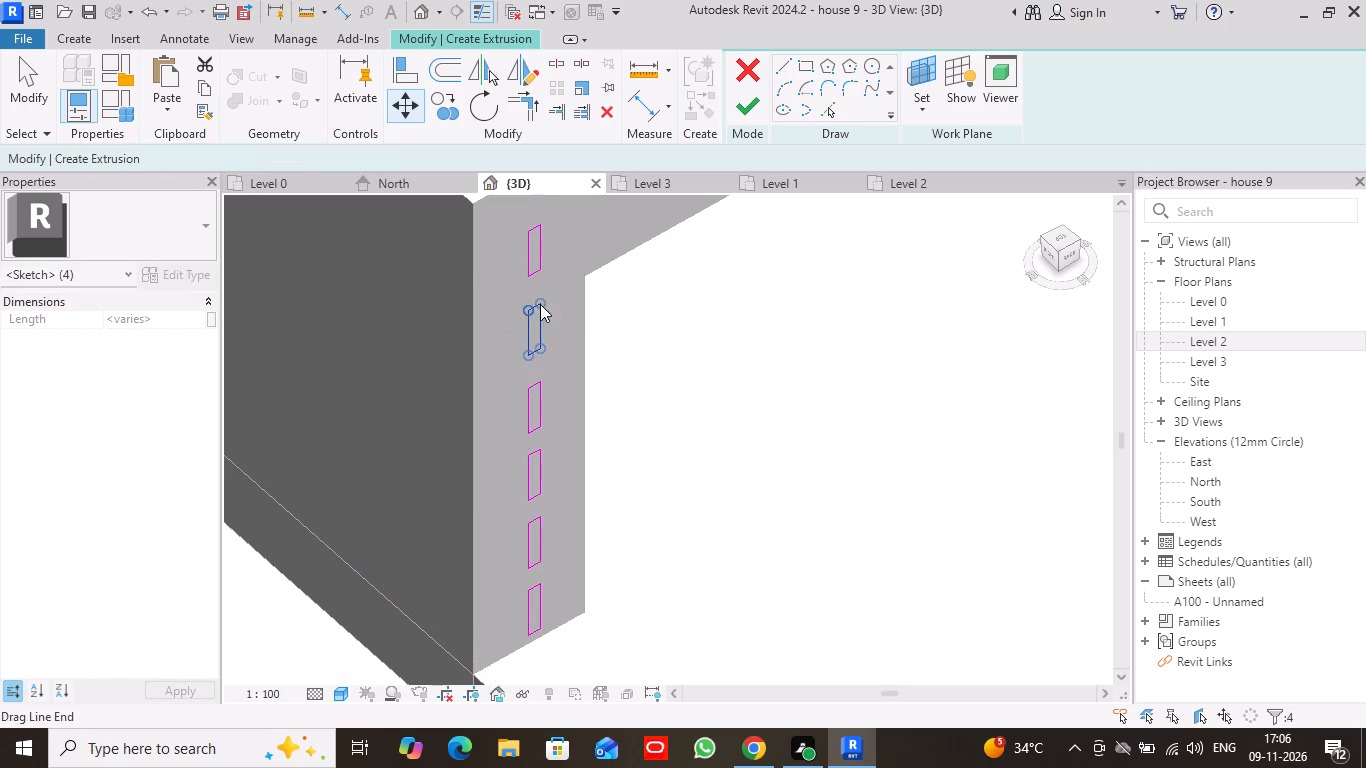
scroll(584, 305, down, 2)
click(465, 316)
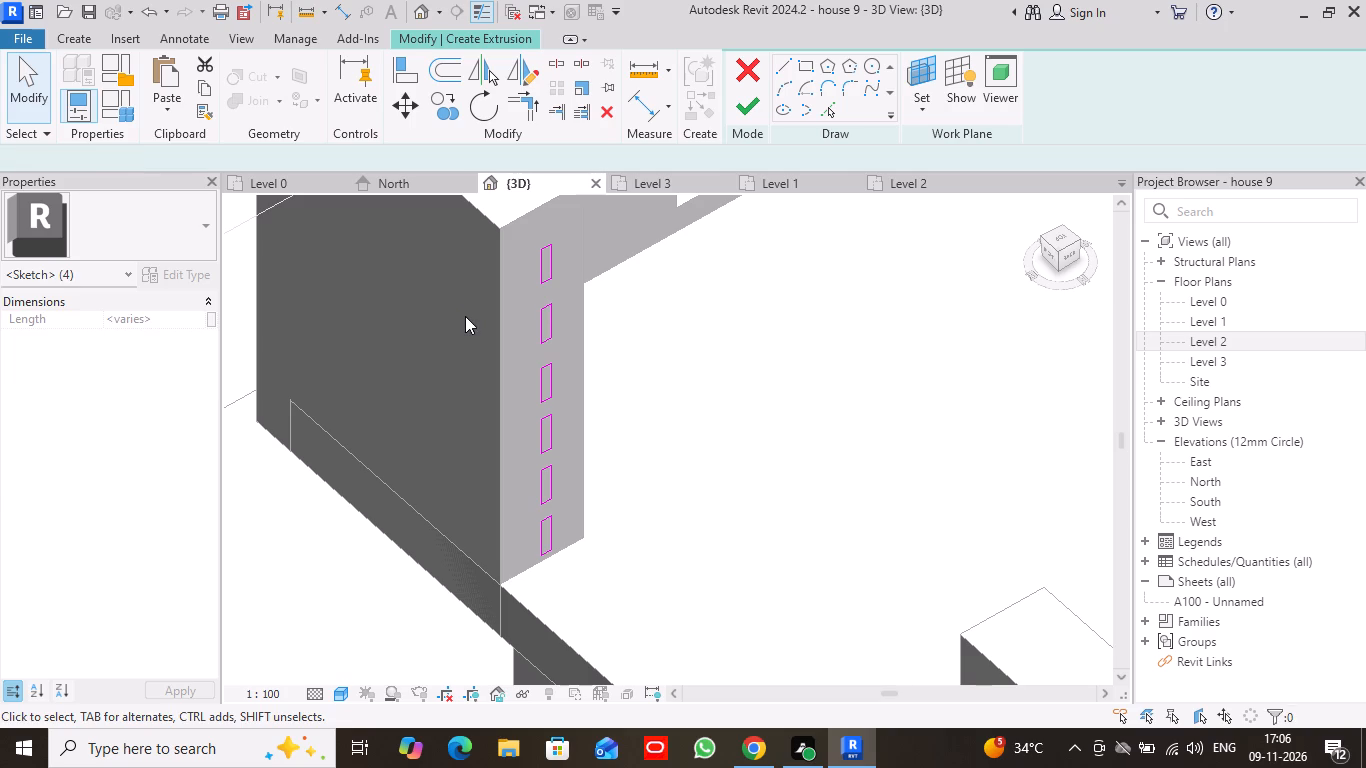
Move the fifth rectangle from the bottom down about another 1" to match the spacing of the rectangles below it.
scroll(581, 357, up, 3)
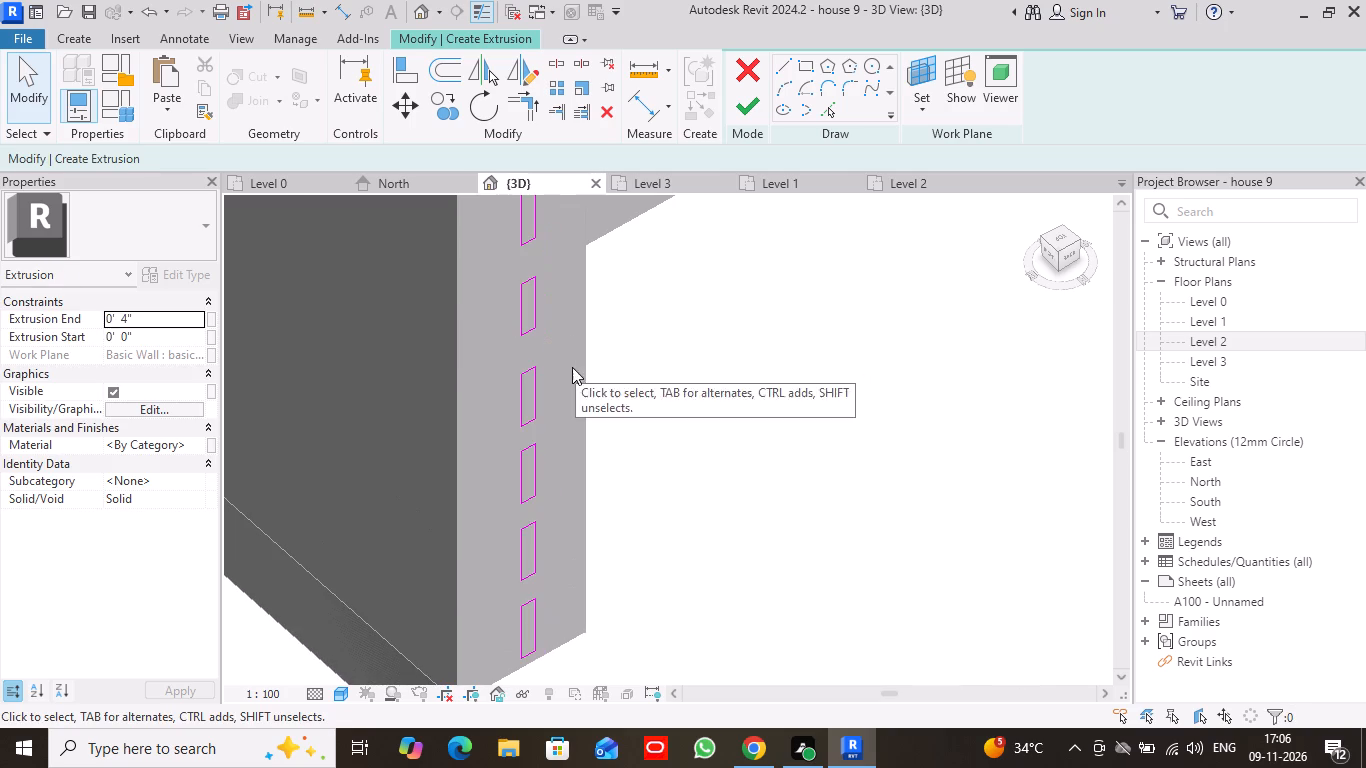
drag(508, 266, 553, 351)
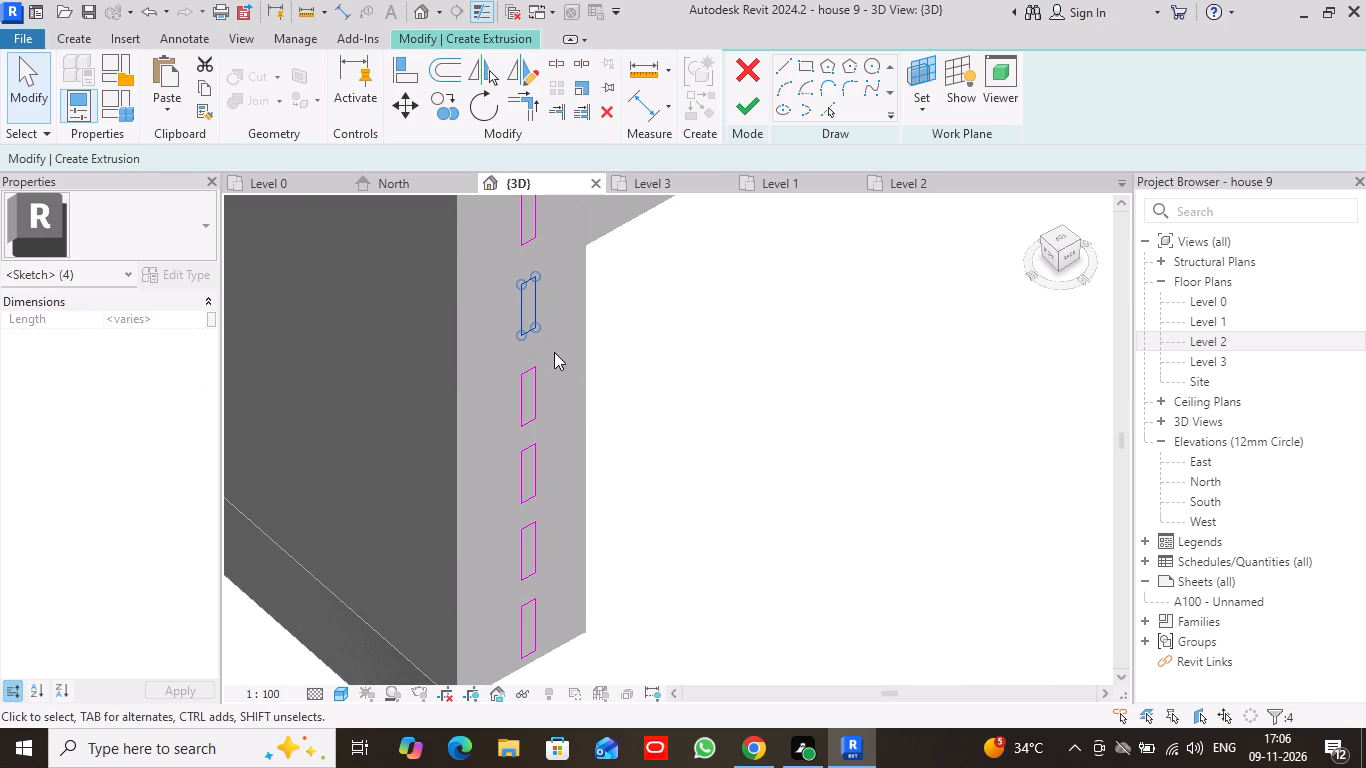
key(Return)
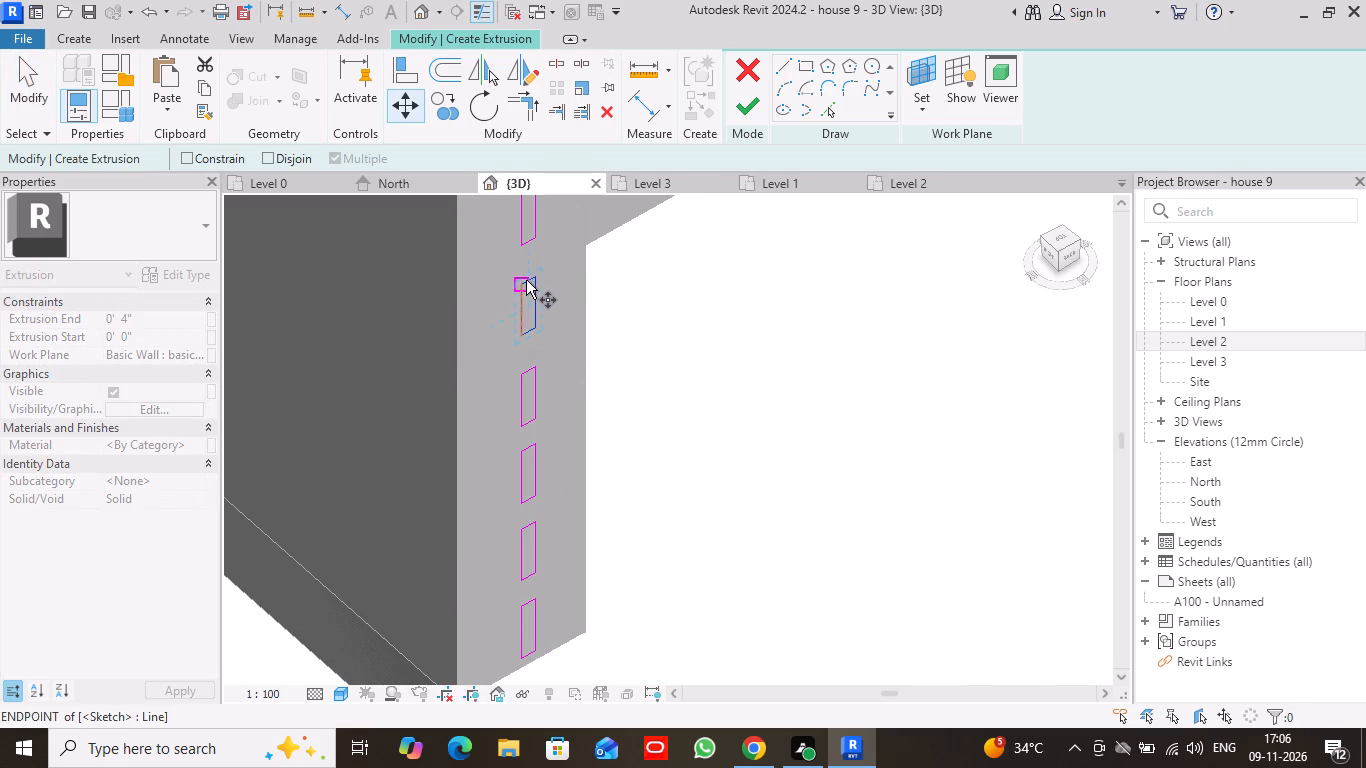
drag(522, 285, 522, 295)
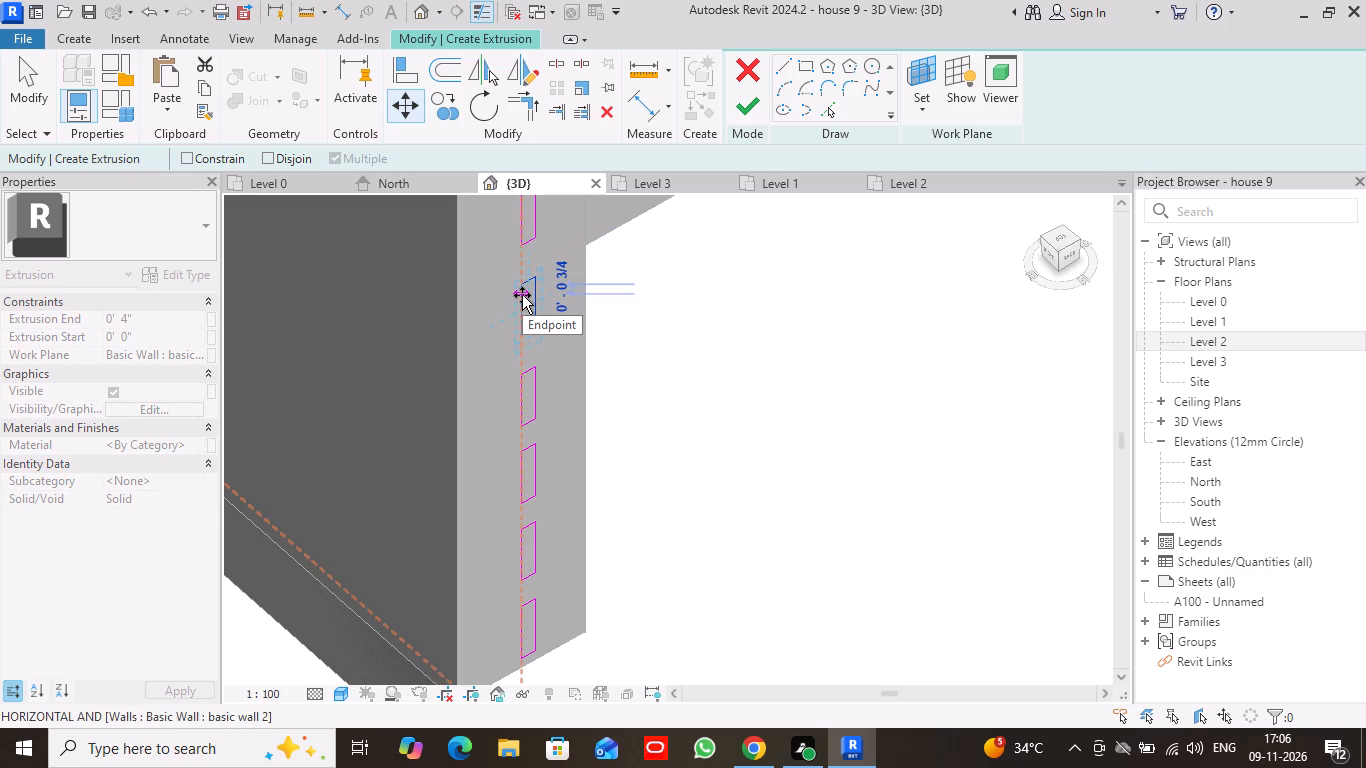
drag(522, 295, 522, 298)
click(522, 298)
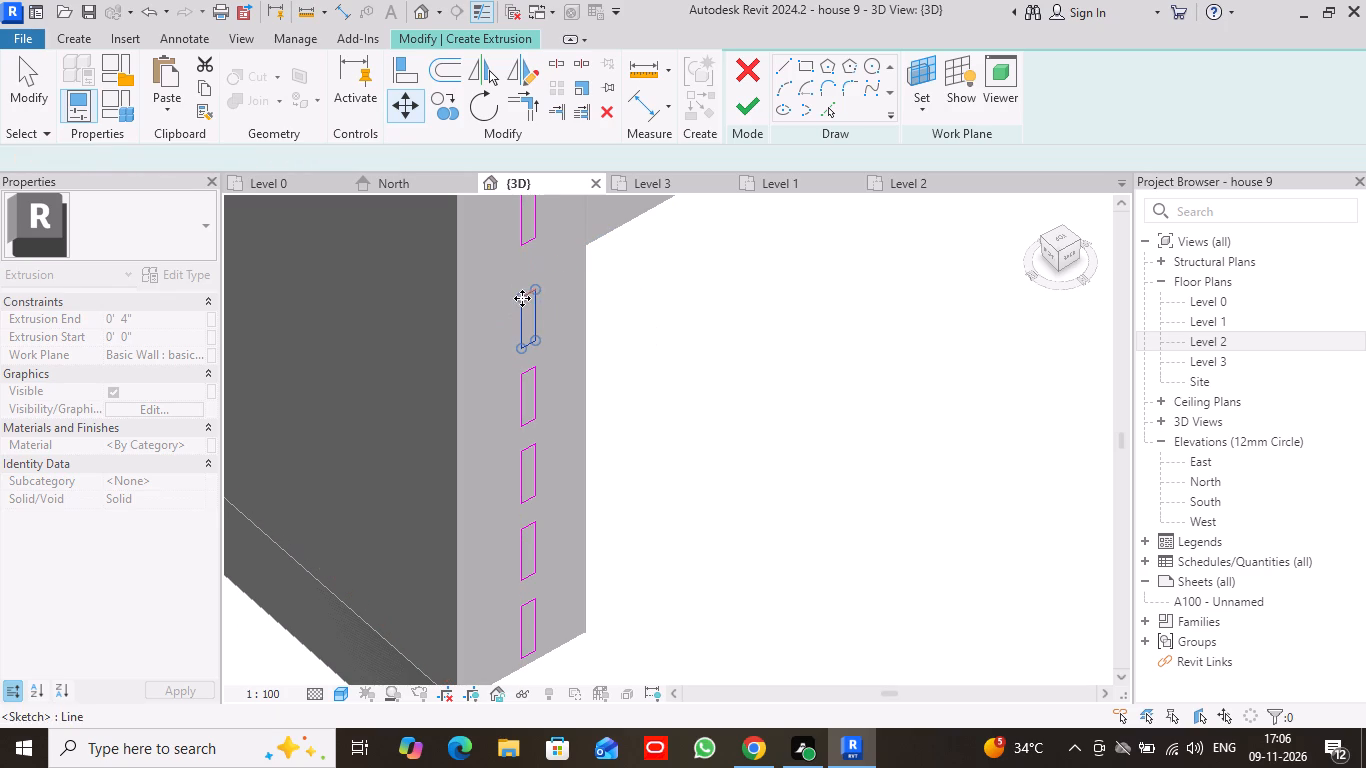
click(576, 312)
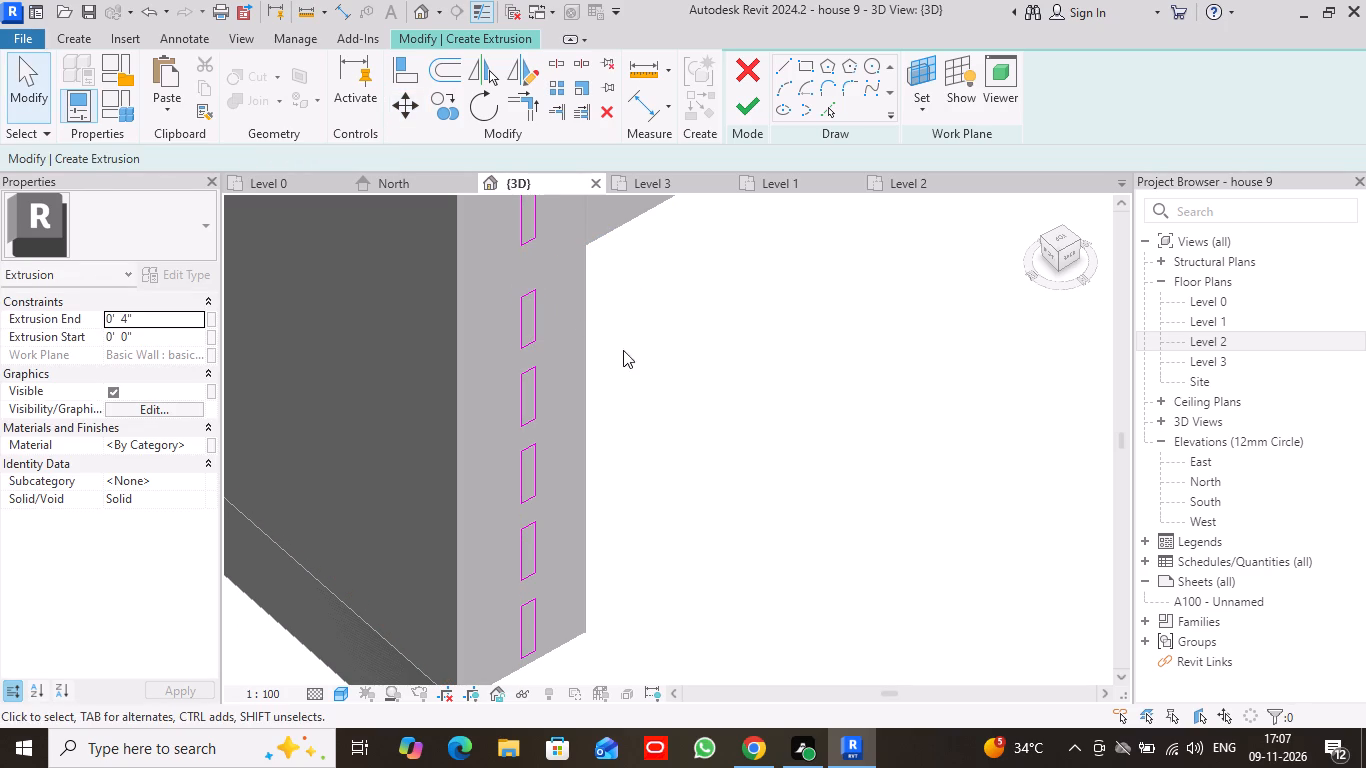
Move the top rectangle of the column straight down, closer to the rectangle below it.
scroll(568, 512, up, 1)
scroll(606, 432, down, 1)
scroll(628, 340, down, 1)
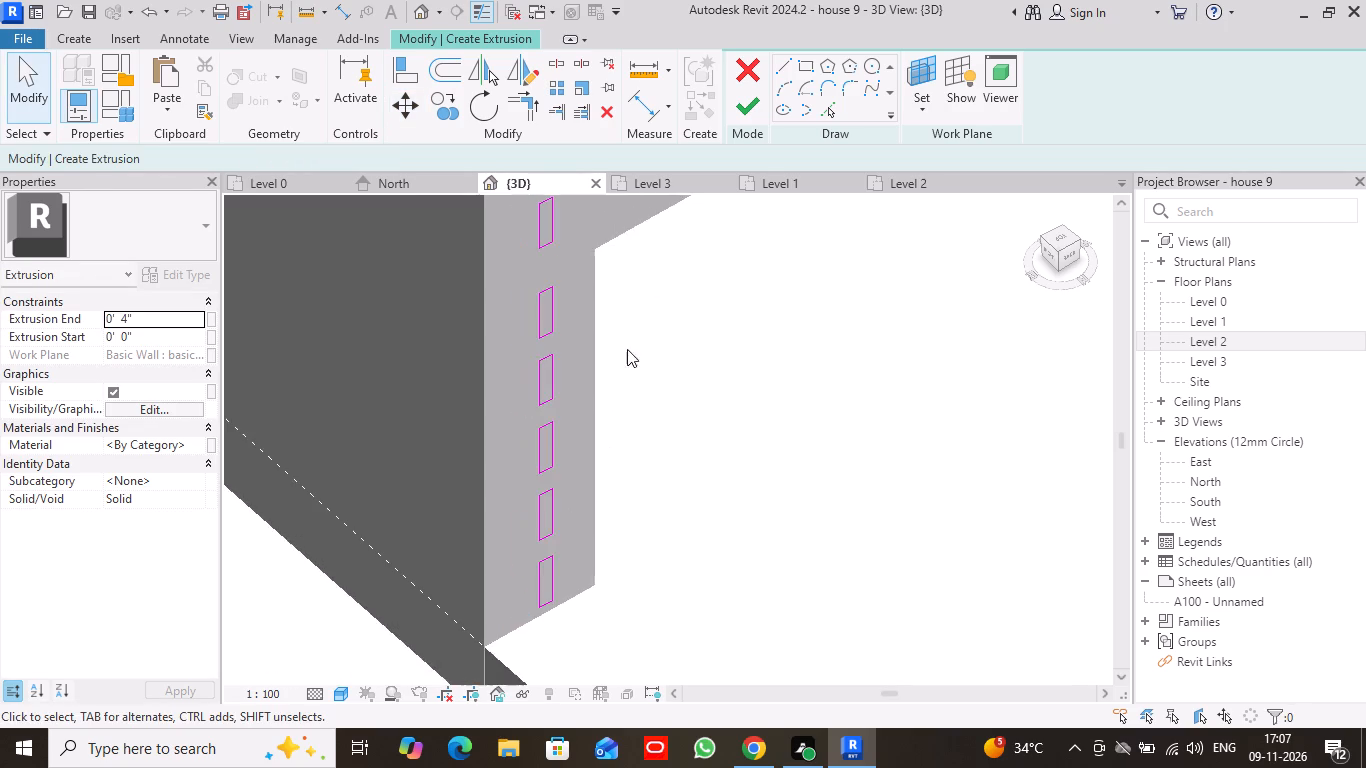
scroll(626, 266, down, 2)
middle_drag(622, 278, 587, 361)
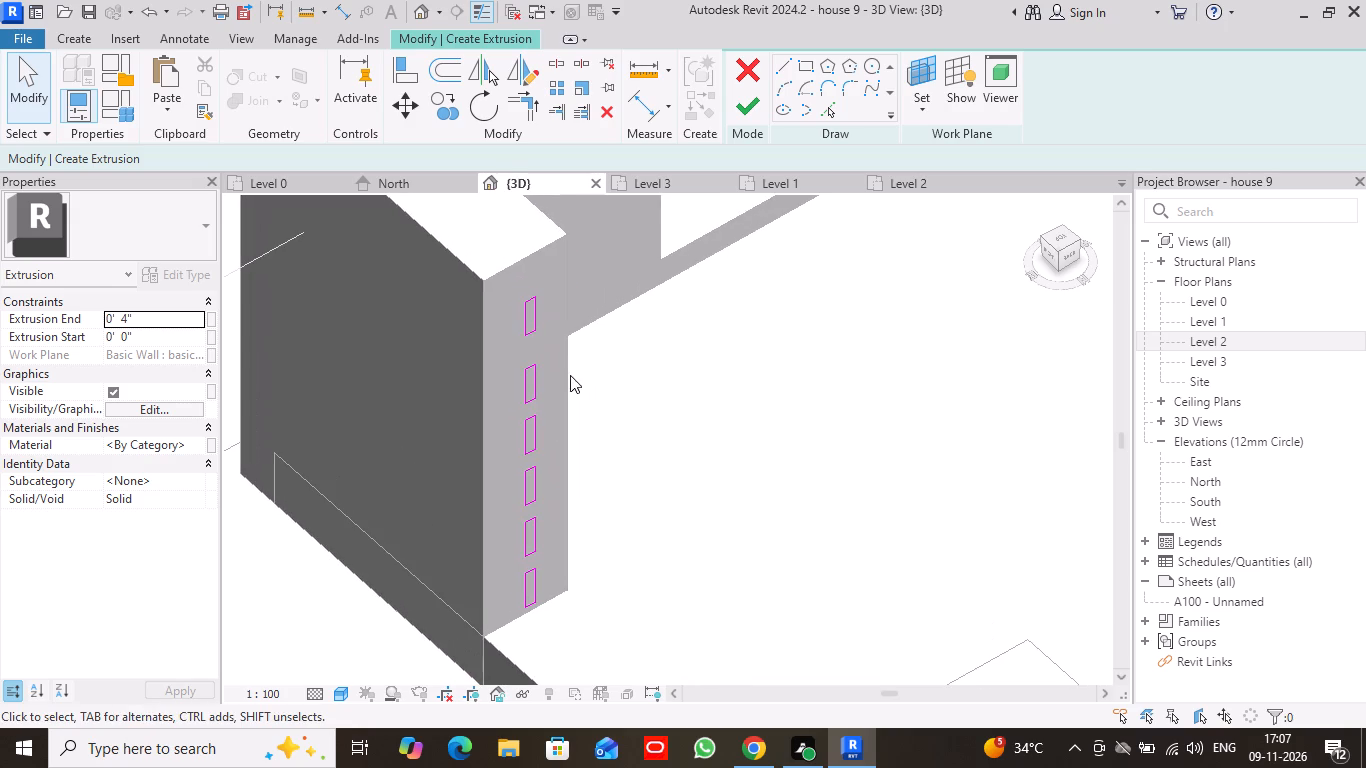
middle_drag(594, 361, 577, 390)
drag(495, 320, 498, 323)
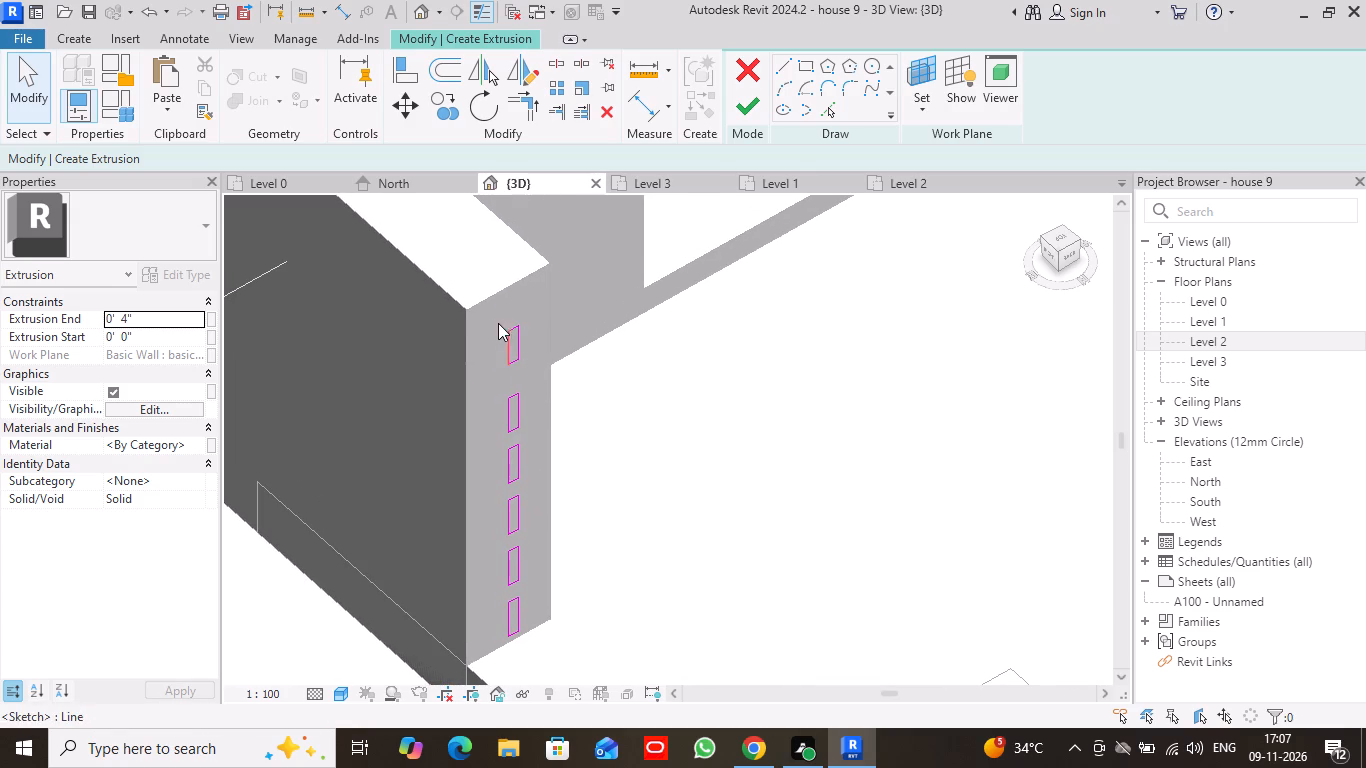
drag(498, 323, 536, 385)
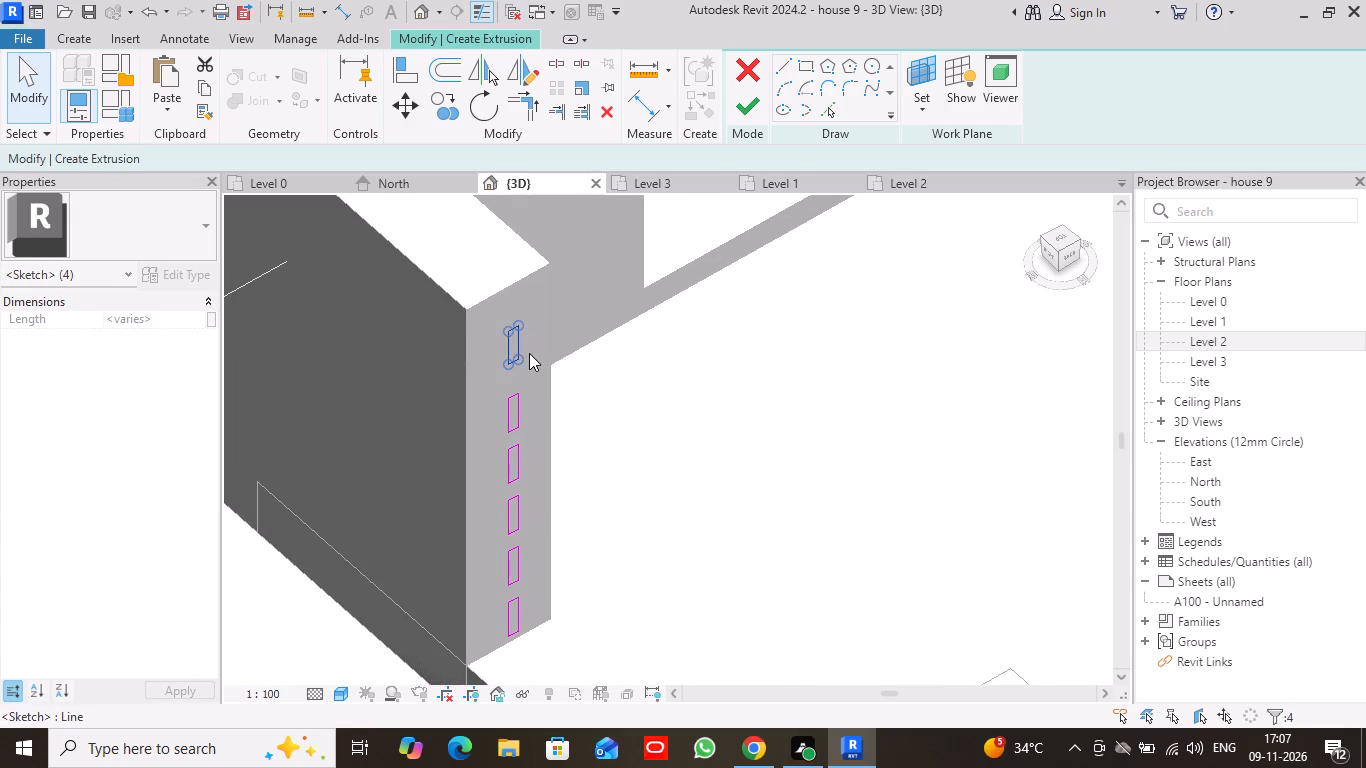
key(Return)
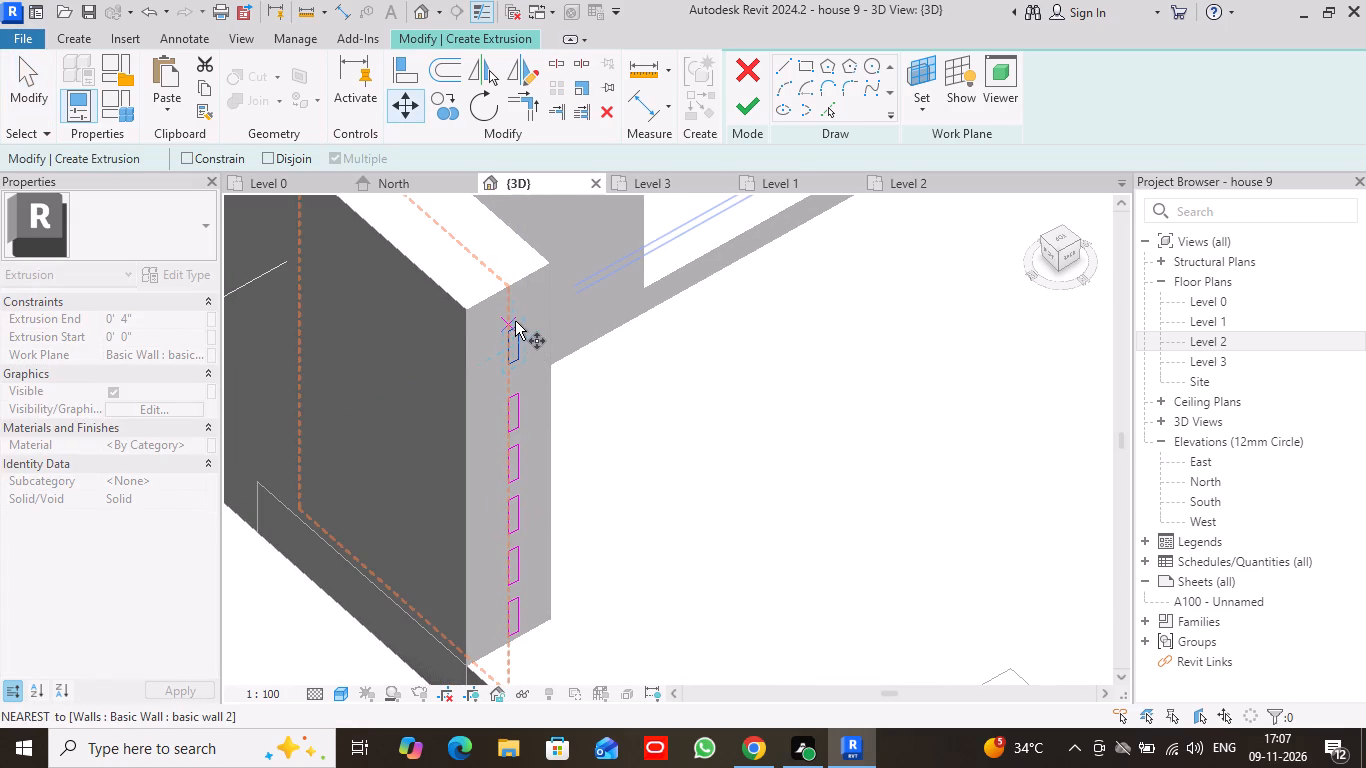
scroll(514, 321, up, 3)
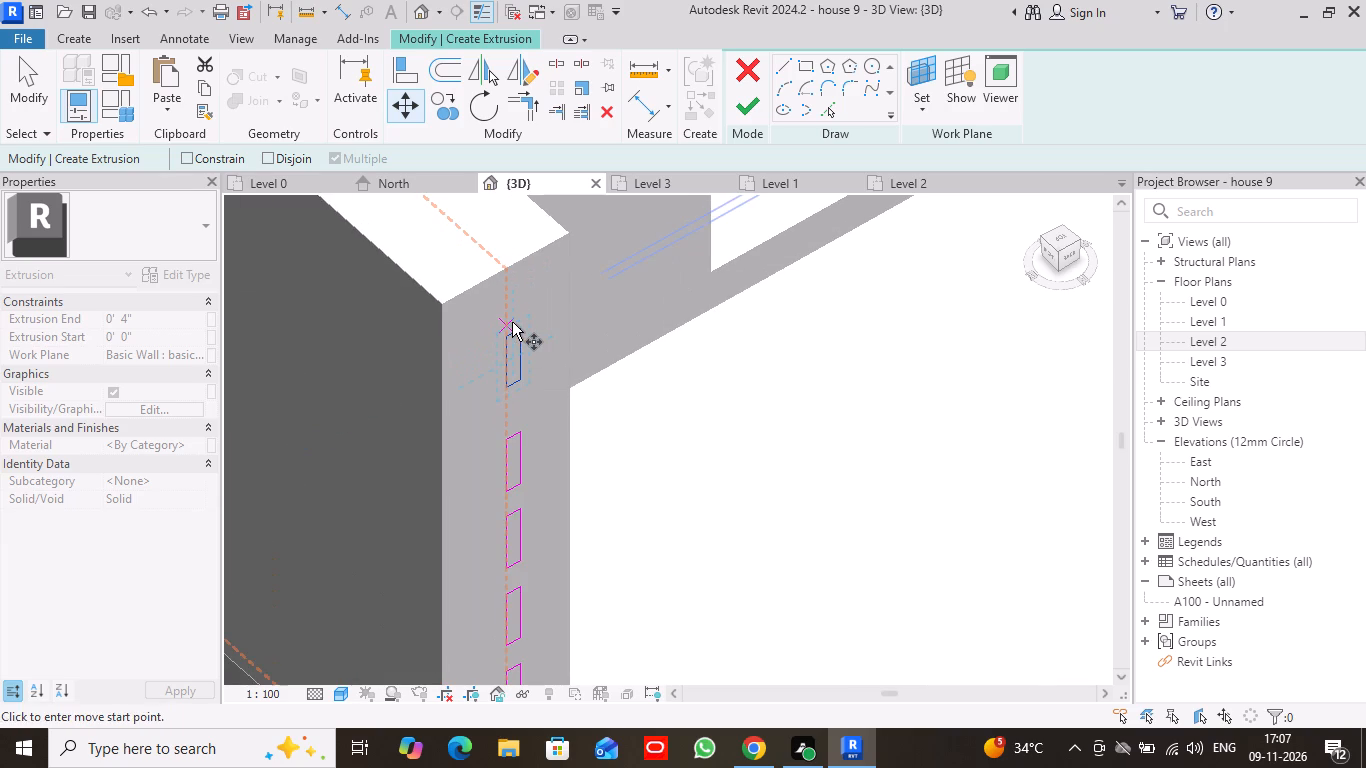
drag(510, 324, 510, 345)
click(510, 345)
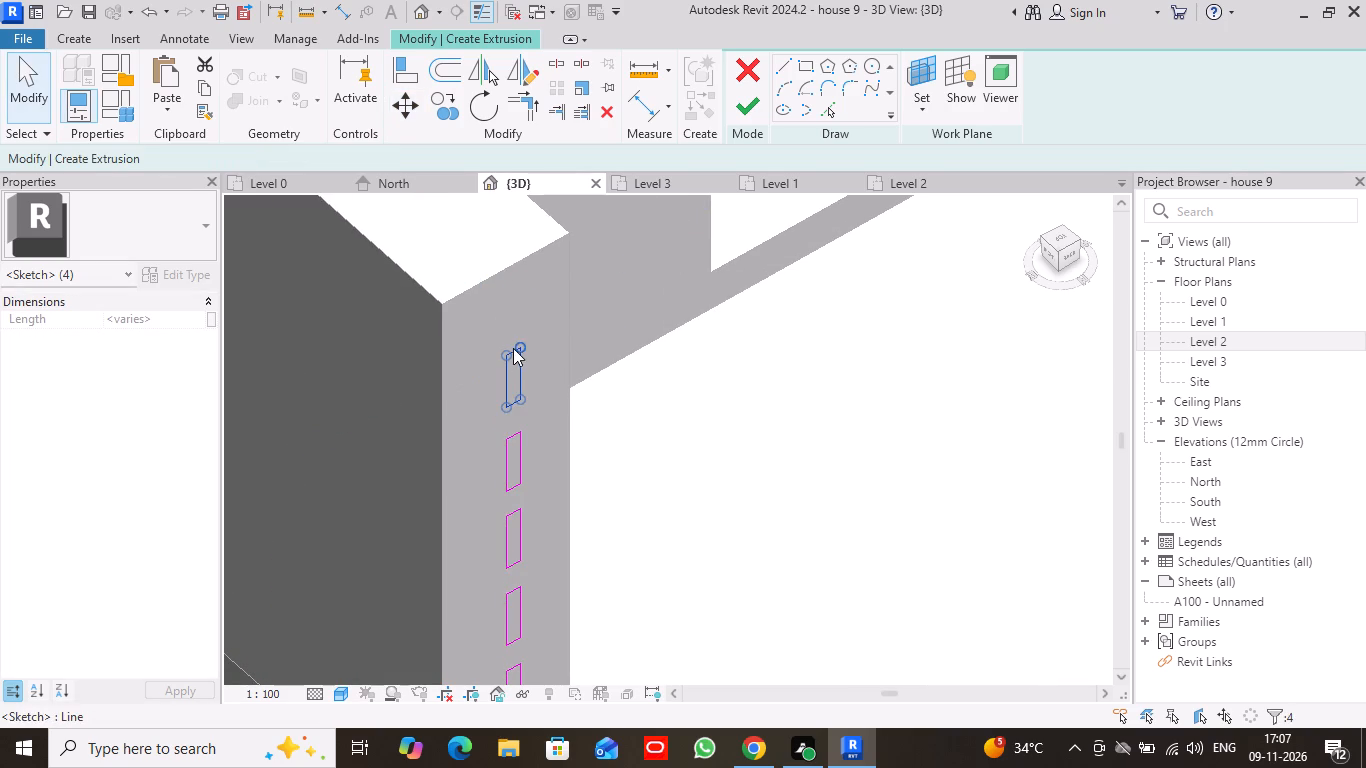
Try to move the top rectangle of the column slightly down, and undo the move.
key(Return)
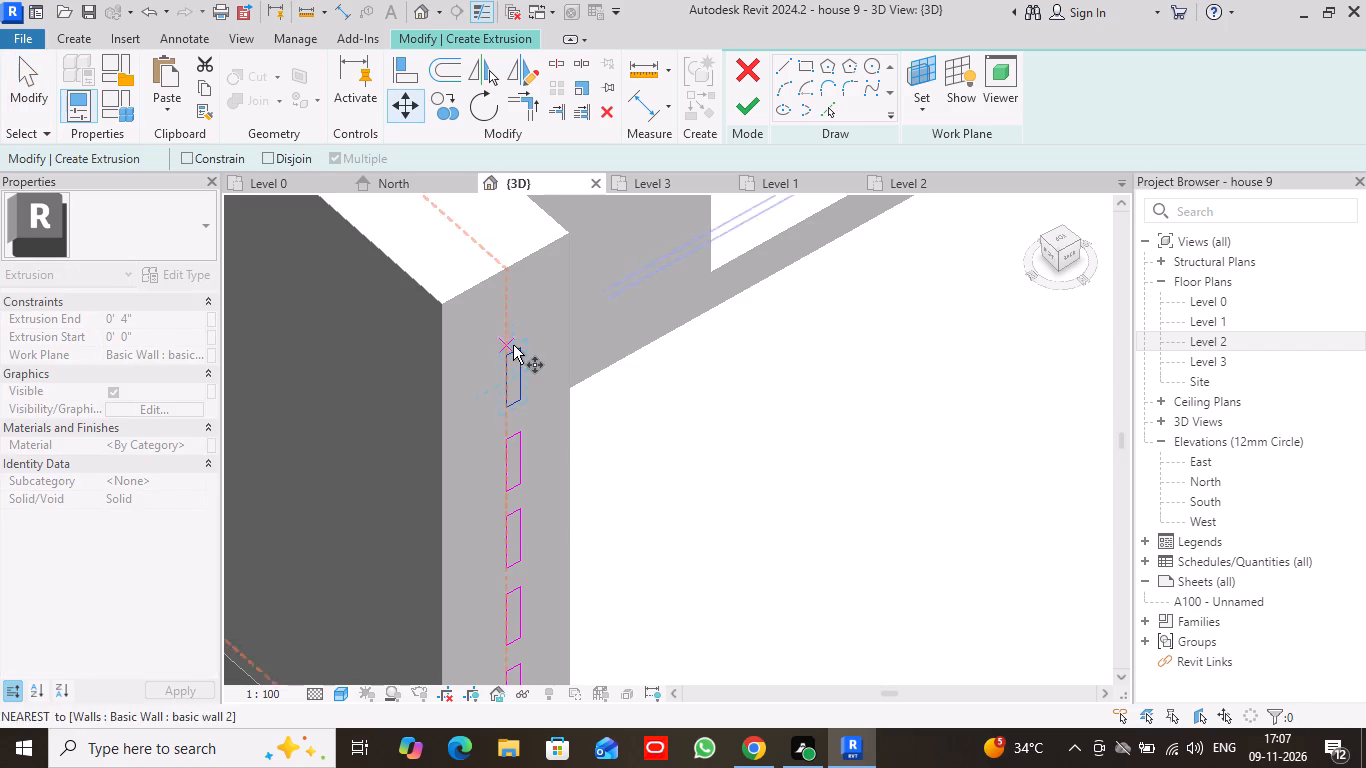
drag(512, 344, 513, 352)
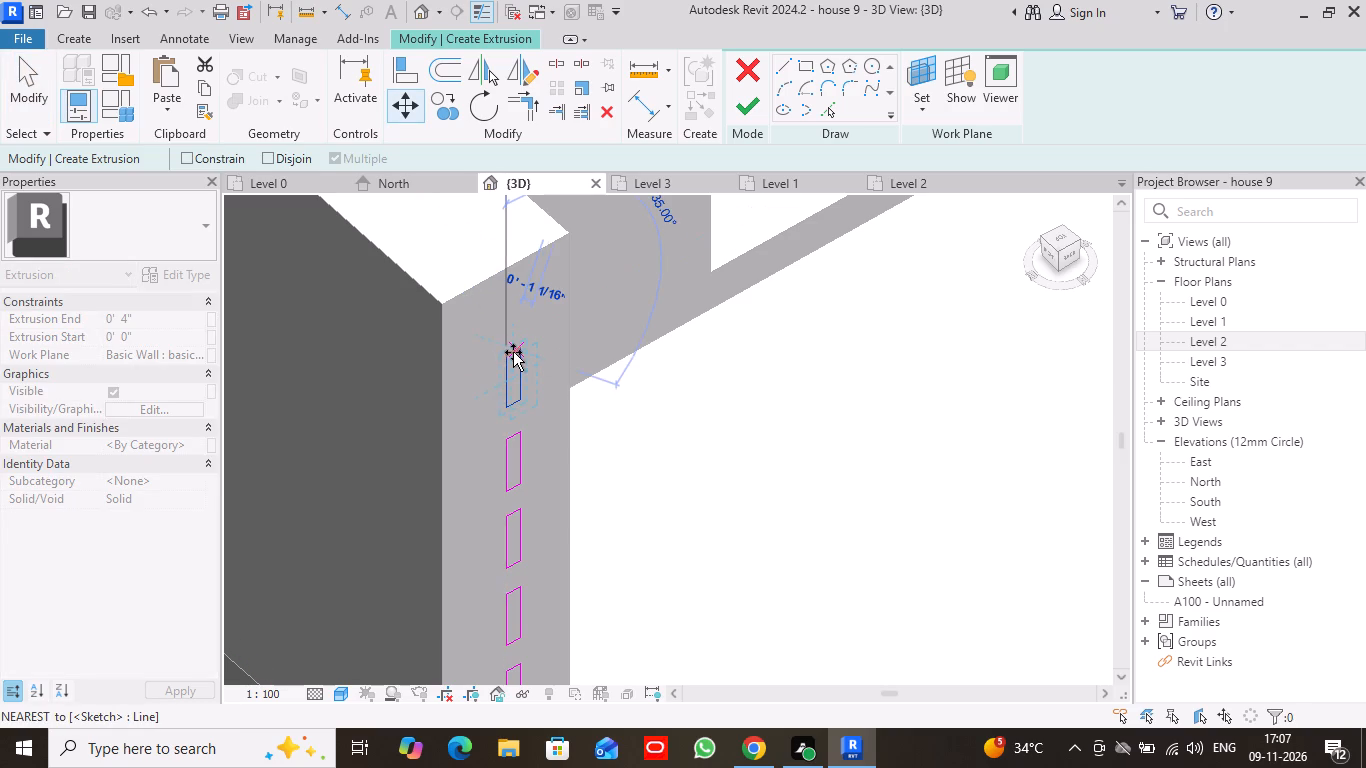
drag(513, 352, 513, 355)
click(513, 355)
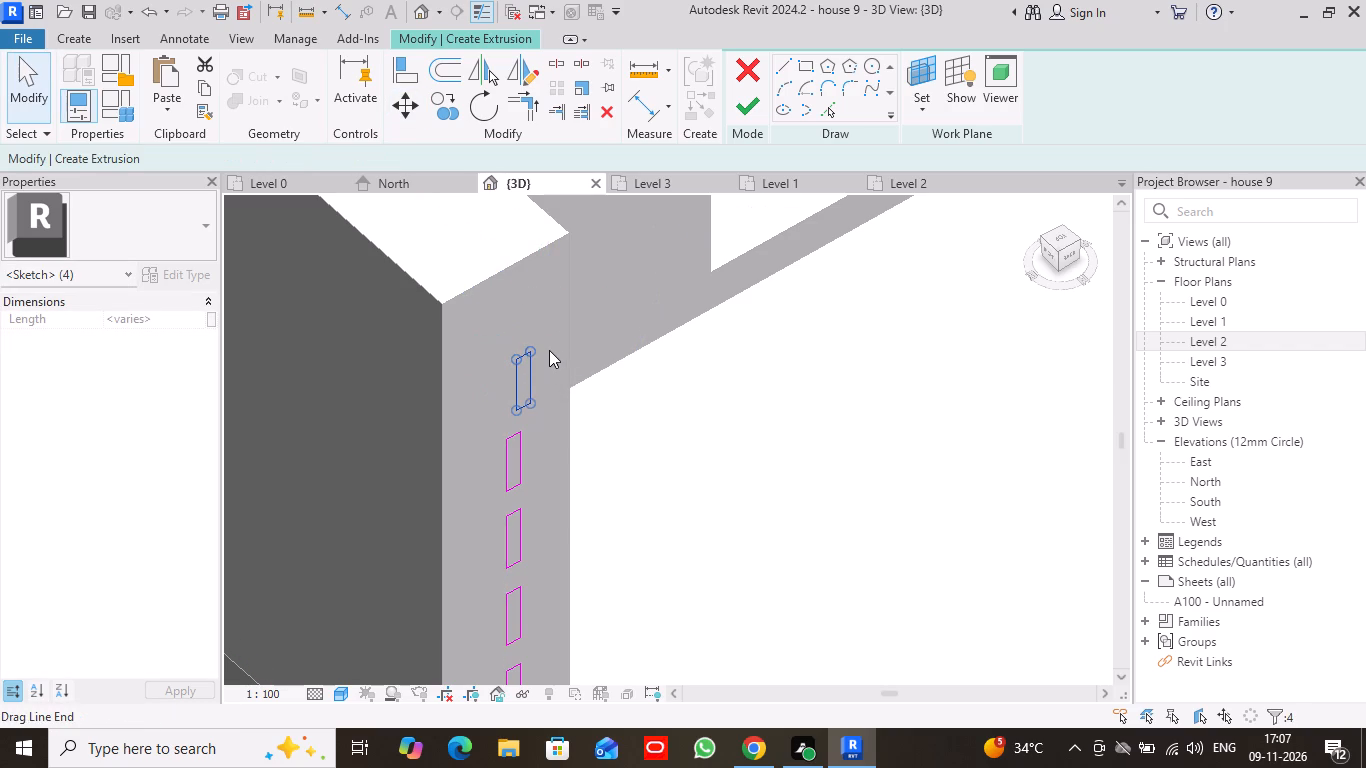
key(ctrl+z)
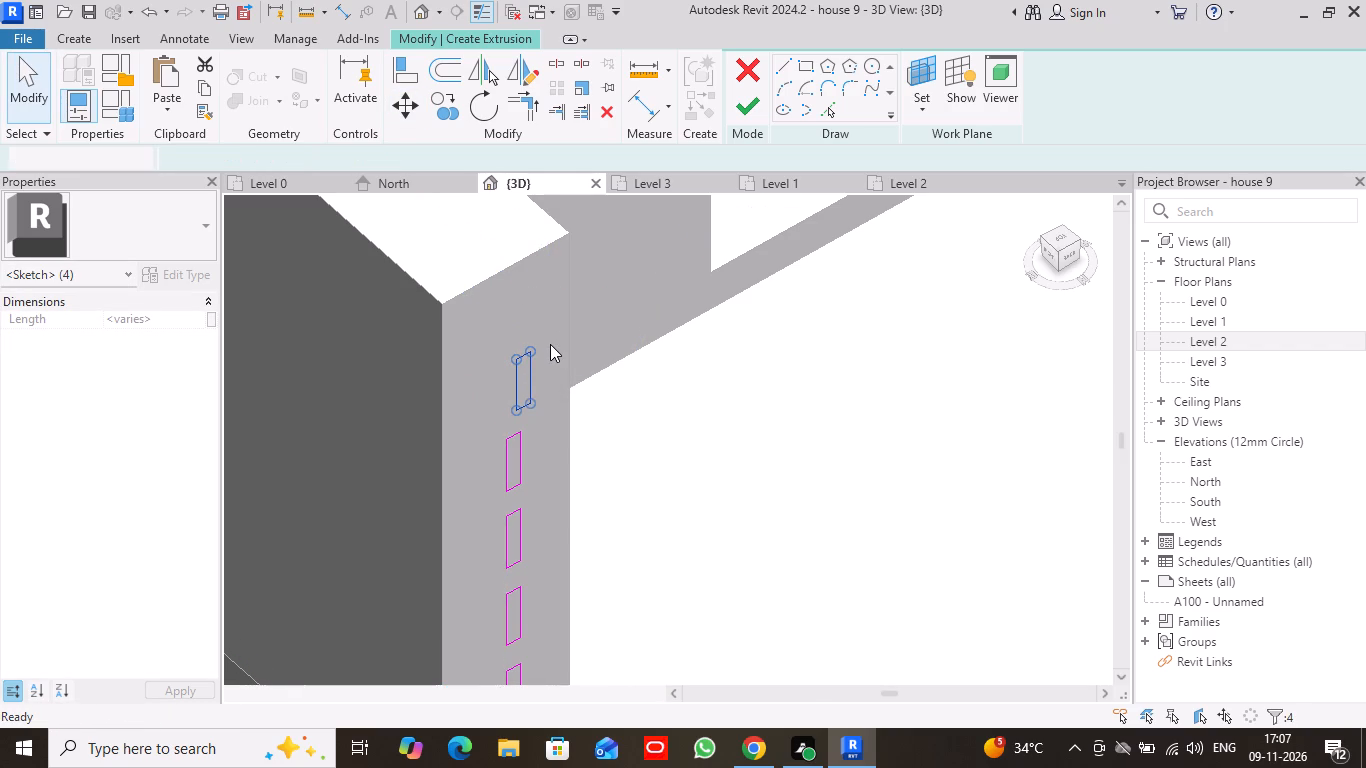
Move the top rectangle of the column straight down to match the gaps between the rectangles below it.
scroll(561, 422, down, 2)
scroll(588, 553, down, 1)
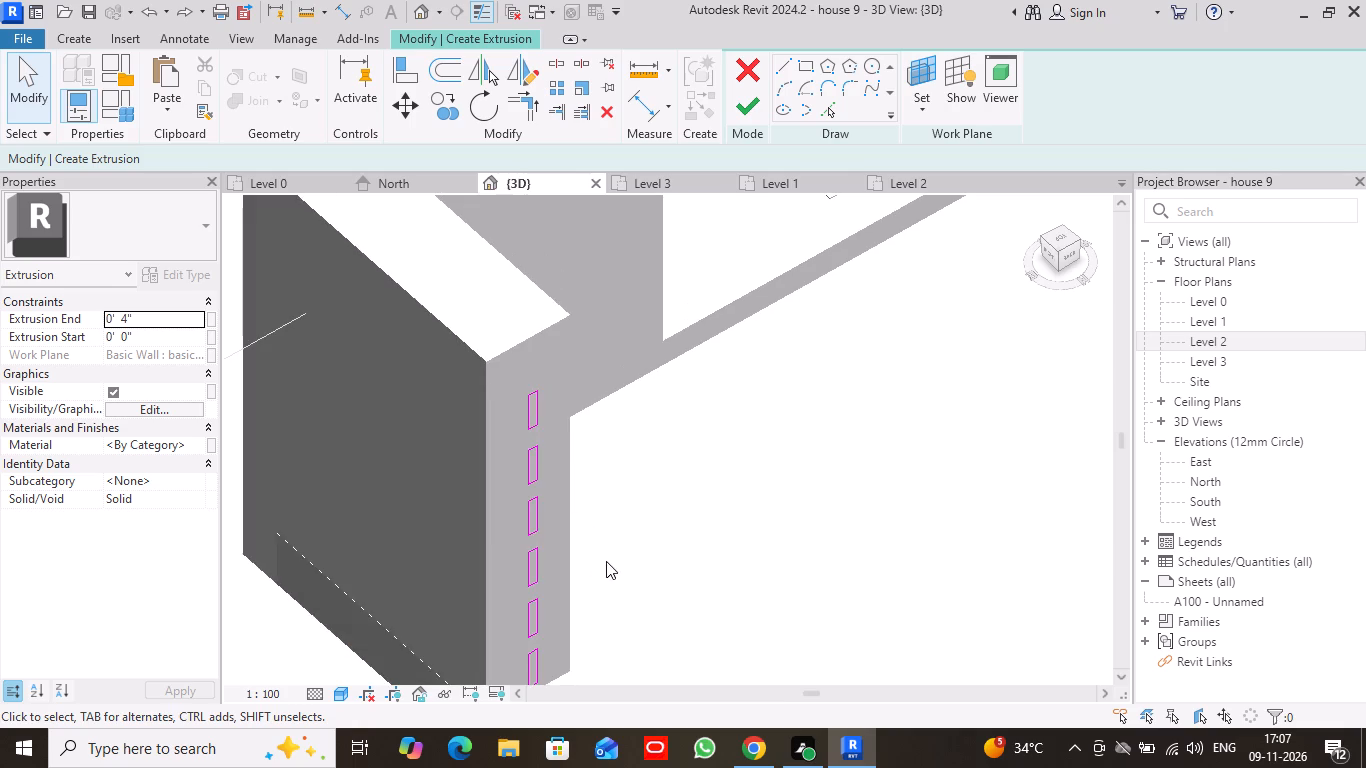
middle_drag(613, 569, 612, 465)
scroll(553, 306, up, 7)
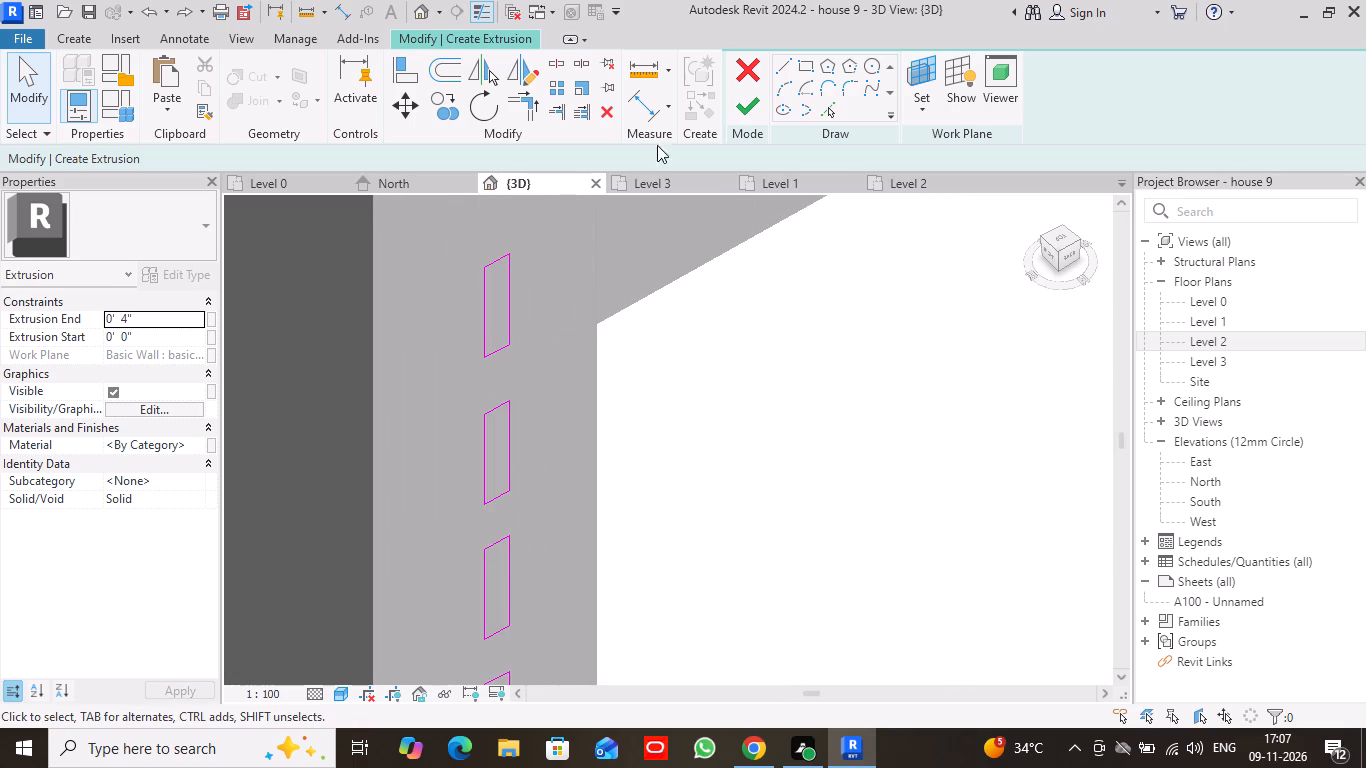
click(400, 103)
click(466, 252)
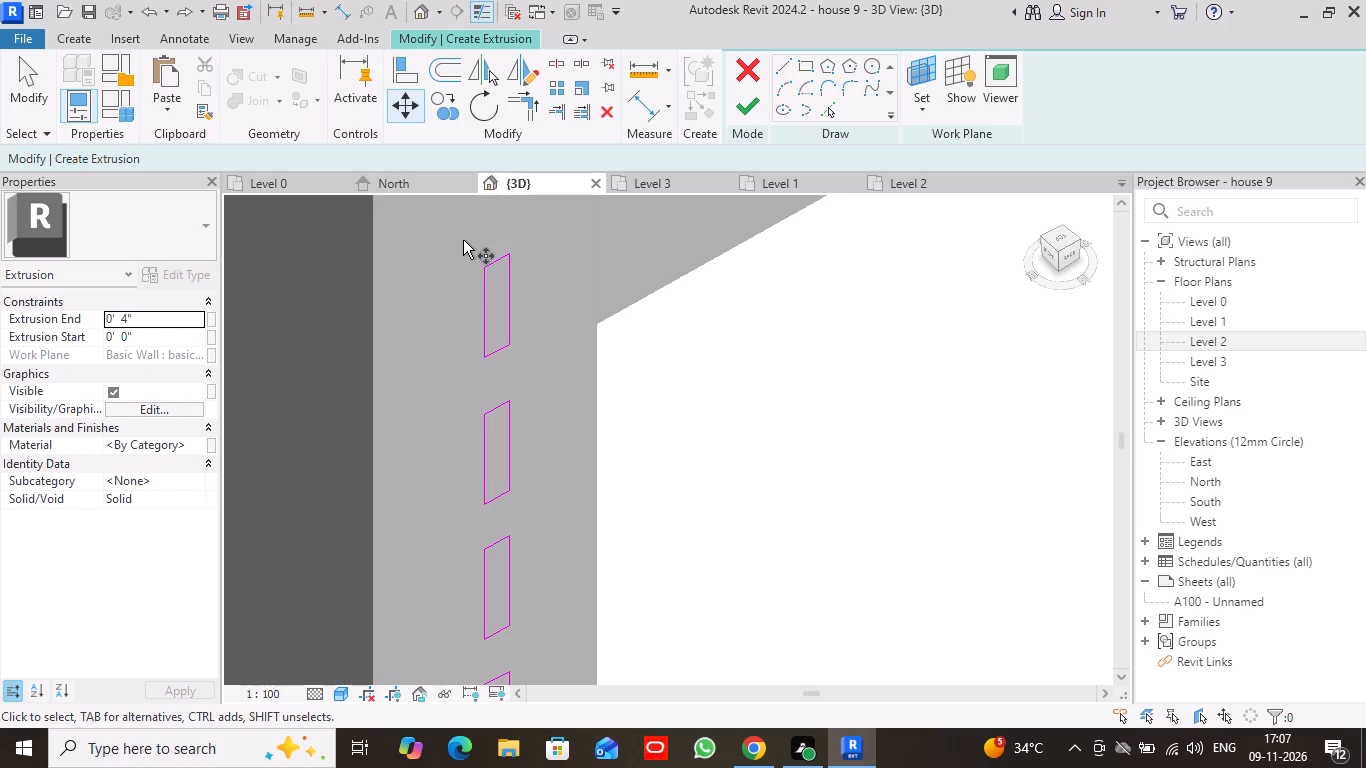
drag(463, 240, 553, 365)
key(Return)
drag(495, 262, 496, 279)
click(496, 279)
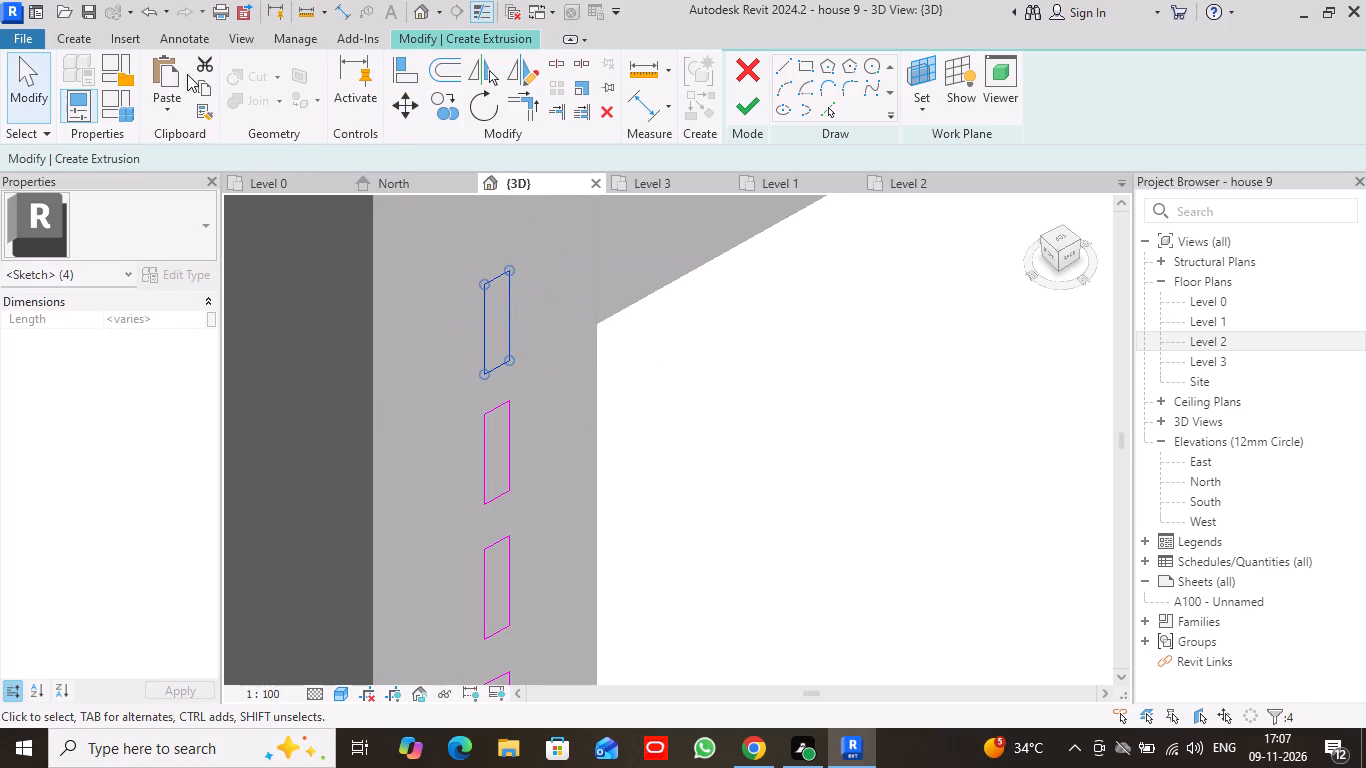
click(37, 86)
Copy the top rectangle straight up about 6" on the wall's end face, keeping the column's even spacing.
middle_drag(552, 284, 548, 379)
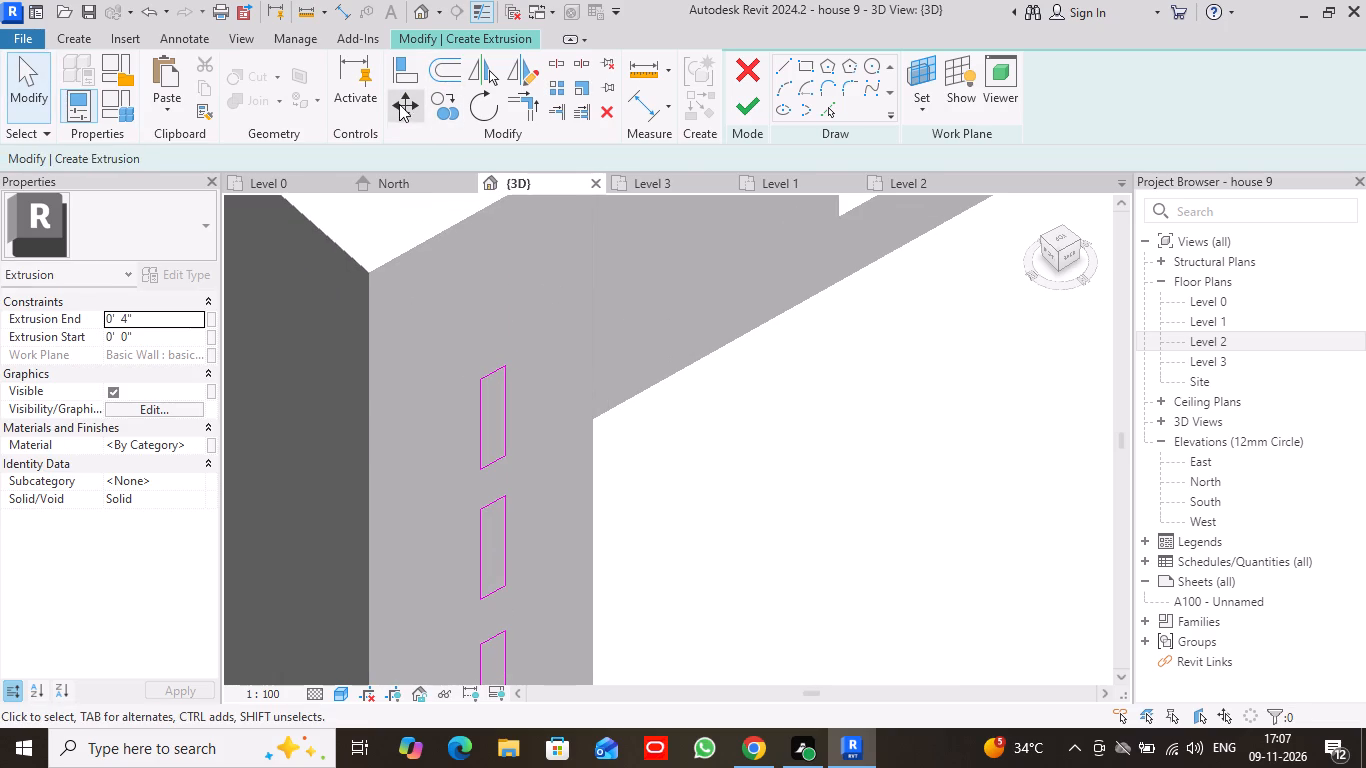
click(446, 115)
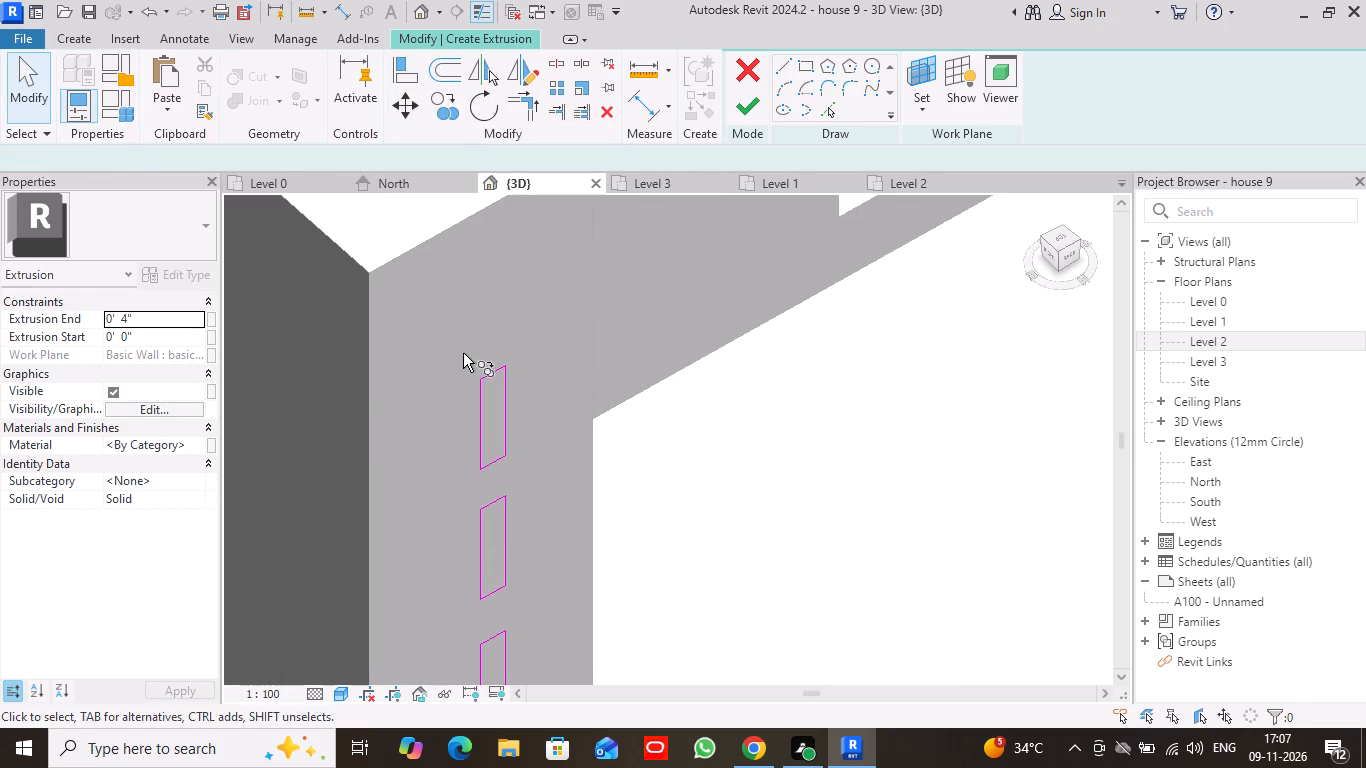
drag(463, 353, 527, 481)
key(Return)
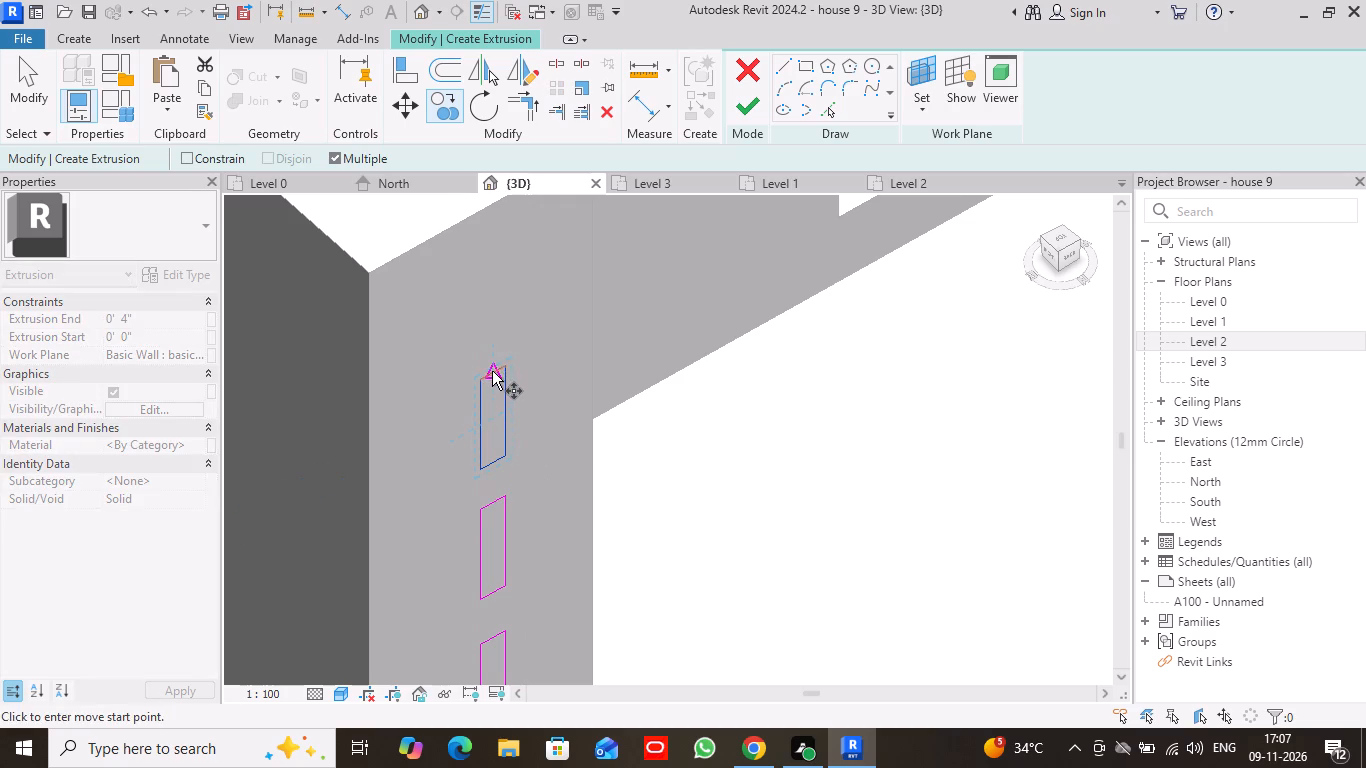
drag(492, 372, 478, 254)
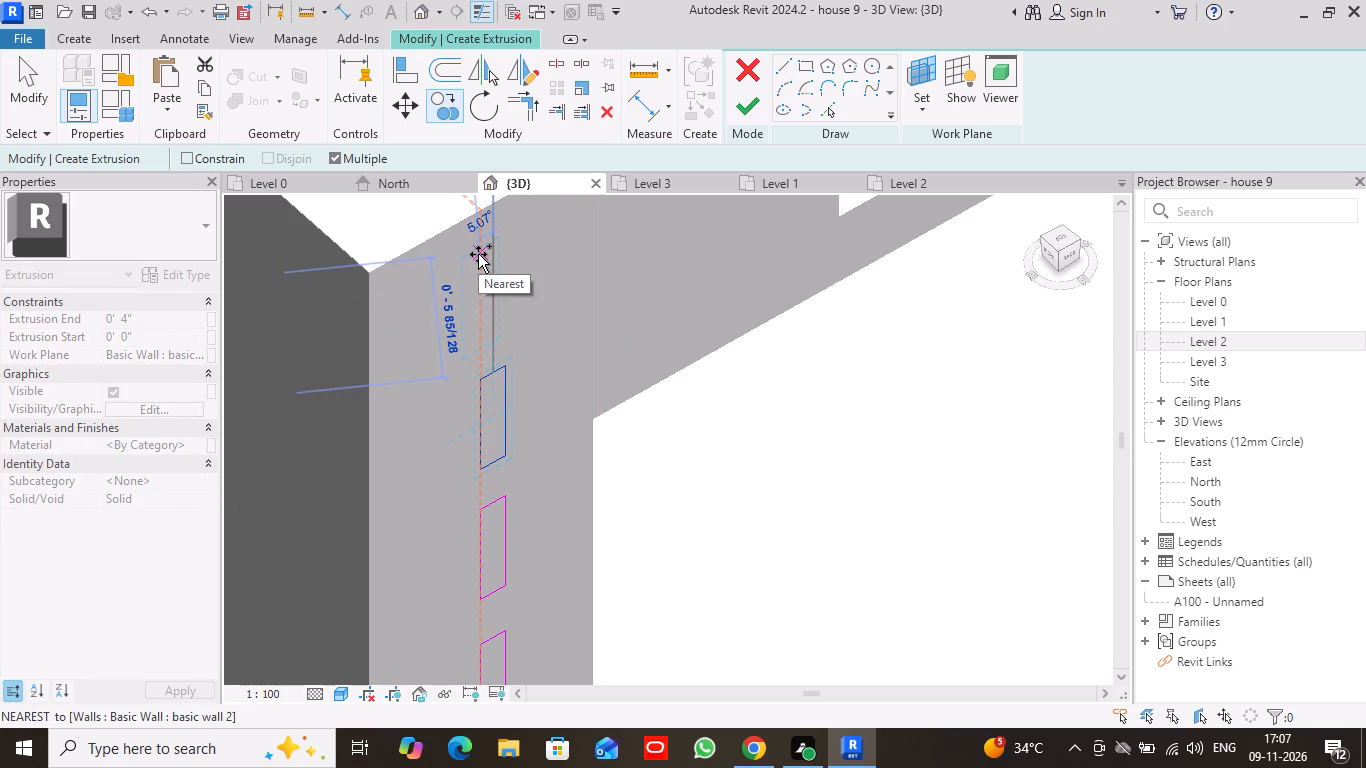
drag(478, 254, 481, 247)
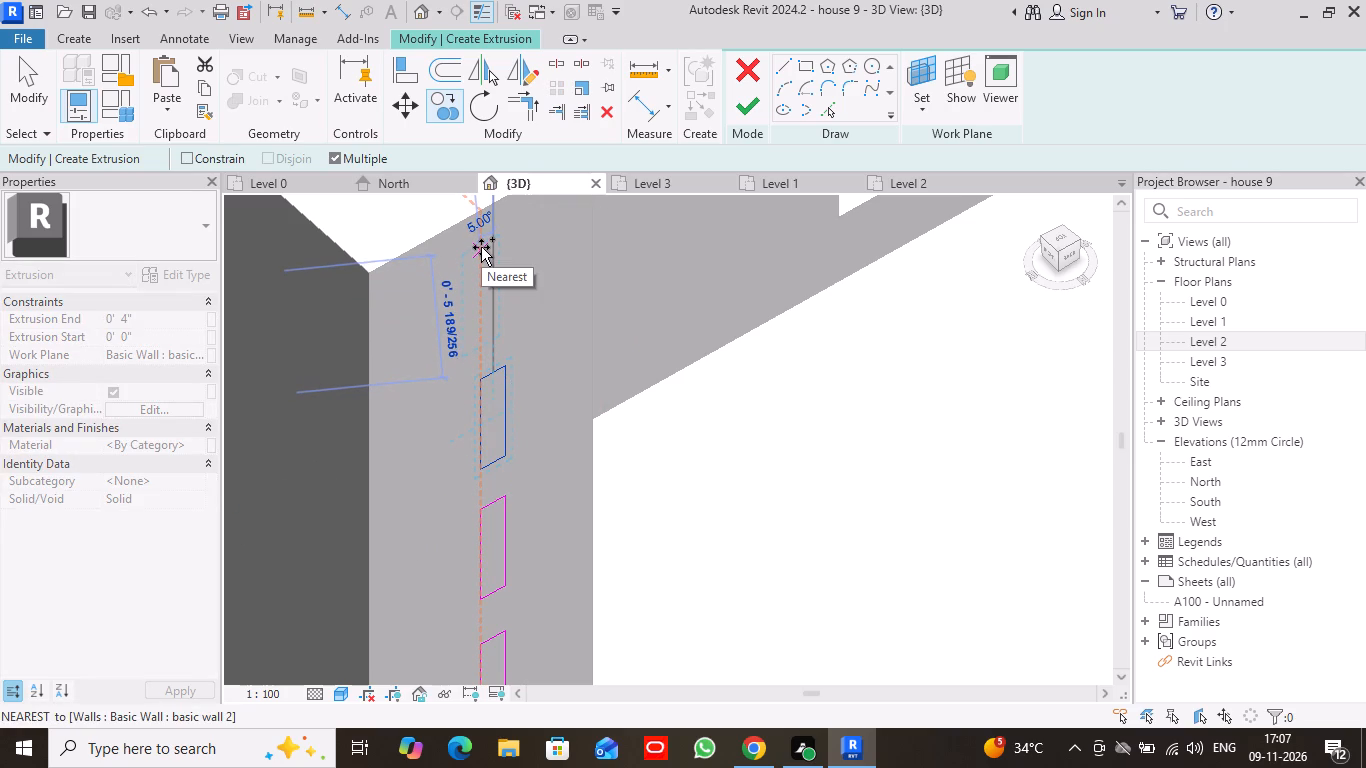
drag(481, 247, 489, 238)
click(489, 238)
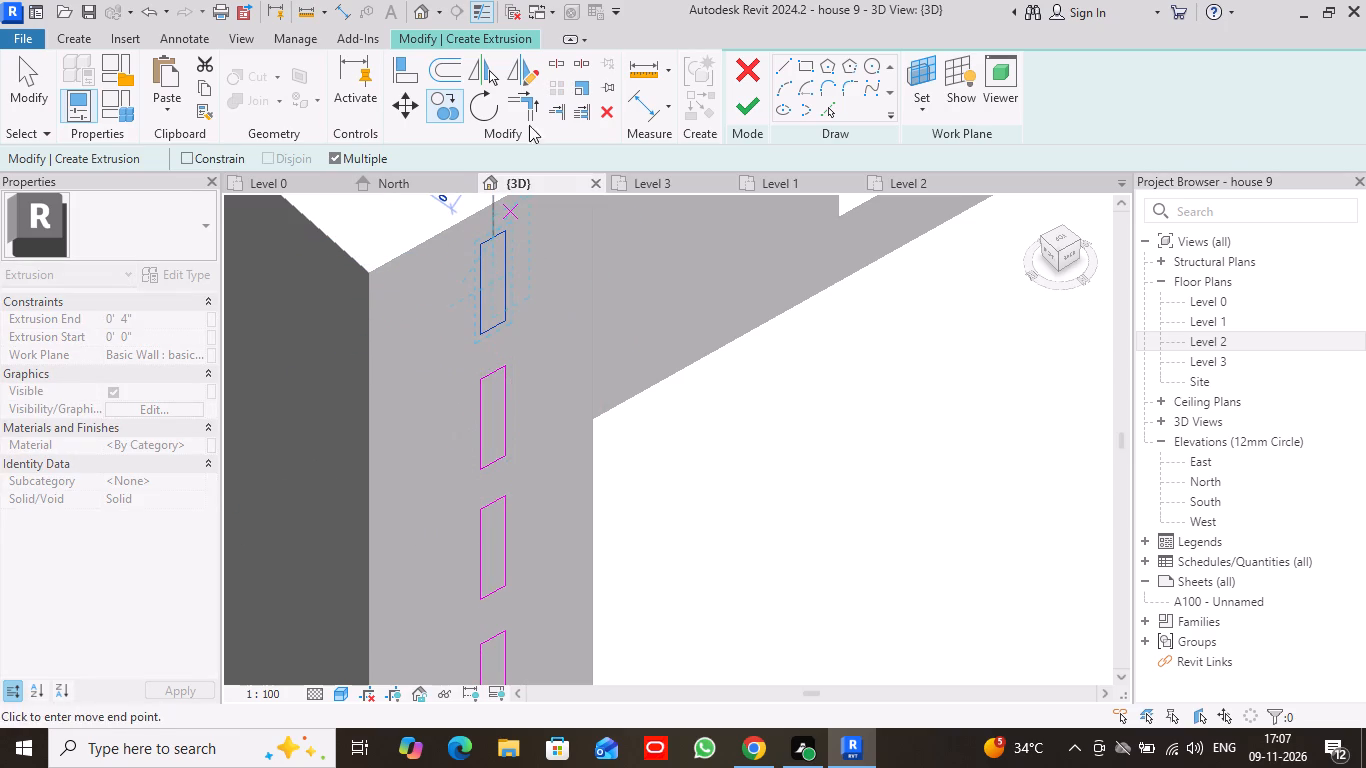
click(35, 73)
Finish the sketch of seven stacked rectangles as an extrusion 4" deep.
scroll(537, 364, down, 5)
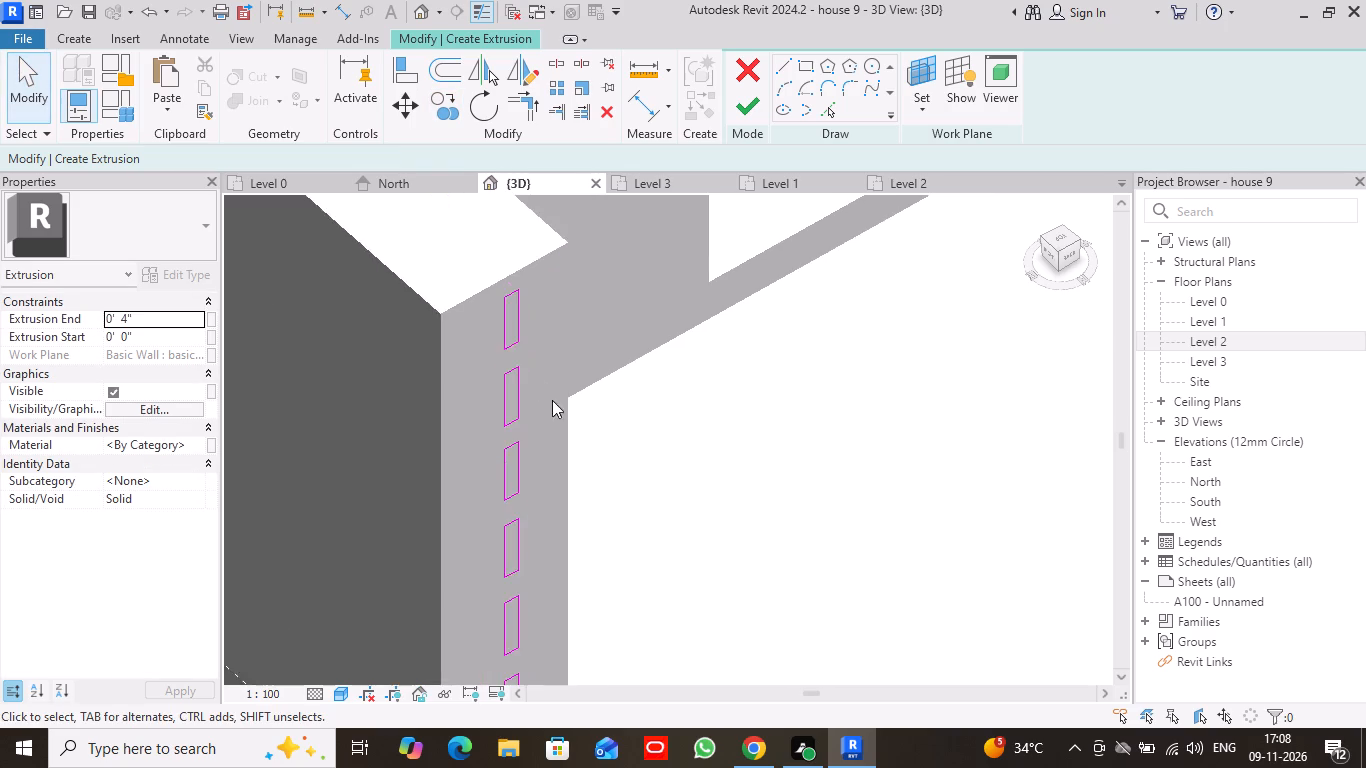
scroll(552, 400, down, 2)
middle_drag(666, 537, 670, 405)
scroll(626, 387, down, 1)
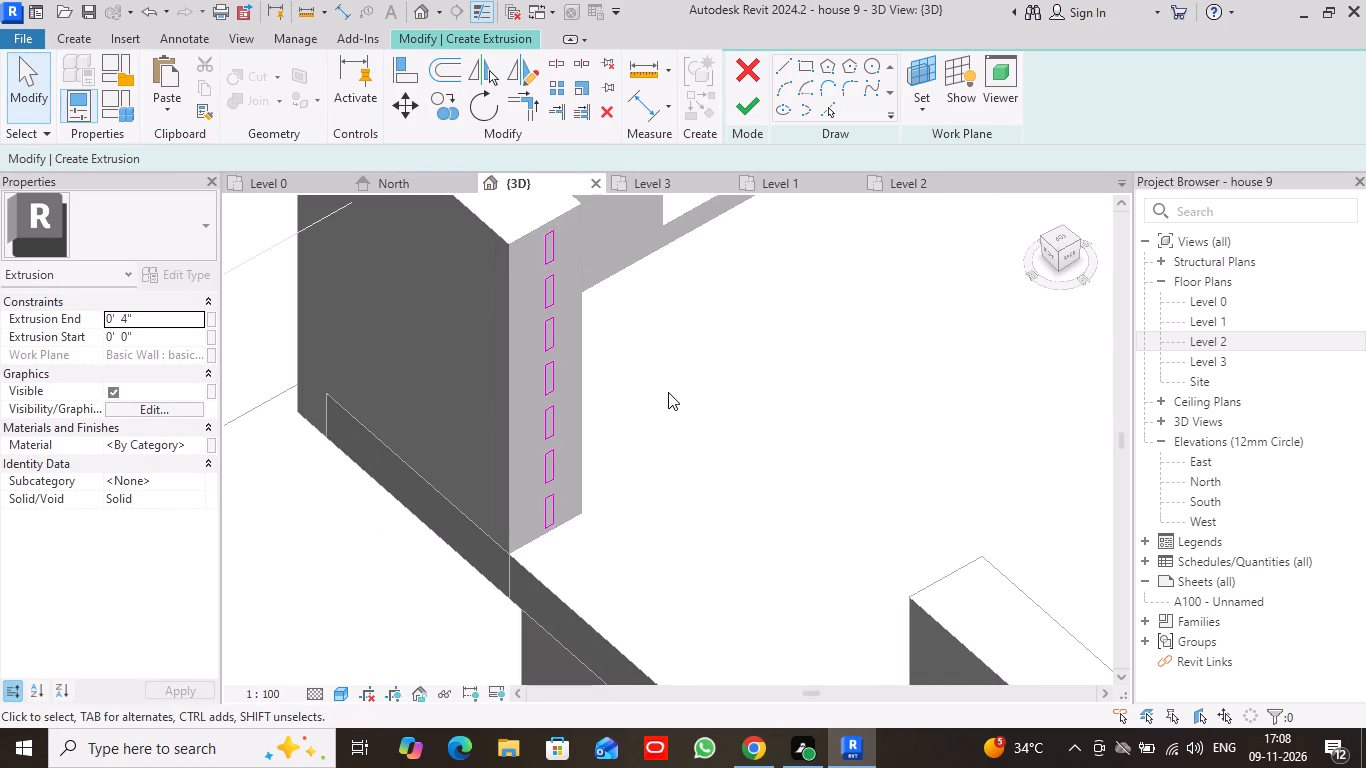
click(744, 106)
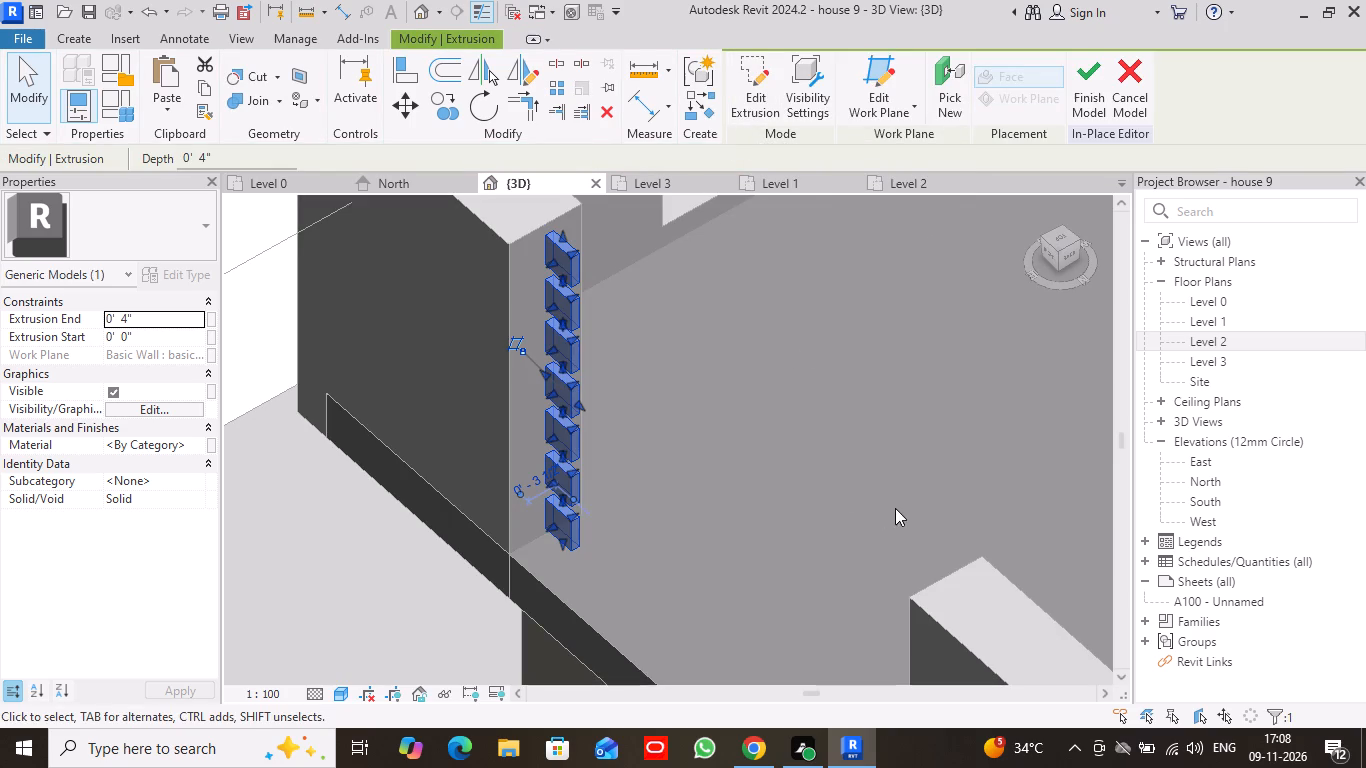
Show the house from its right side and dissociate the rail extrusion from its work plane.
scroll(899, 503, down, 3)
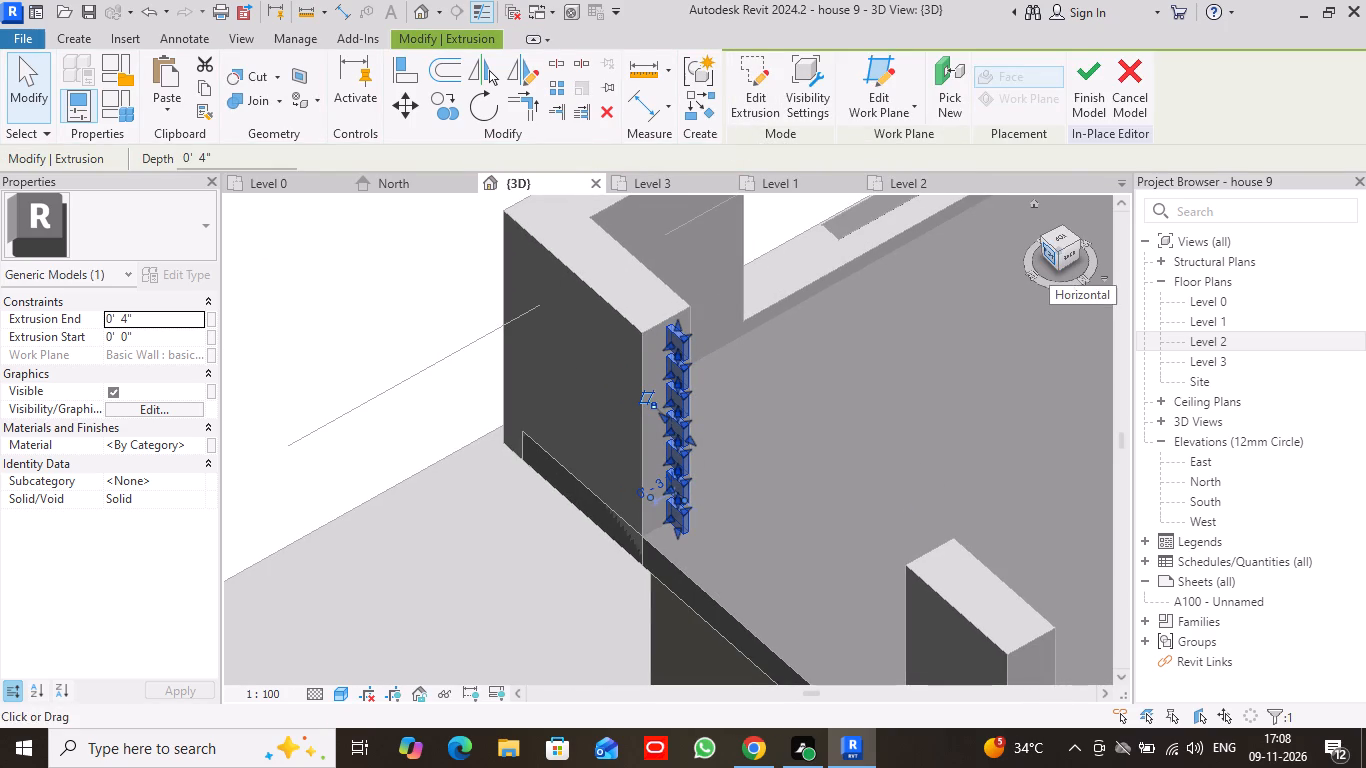
click(1049, 257)
scroll(982, 381, down, 7)
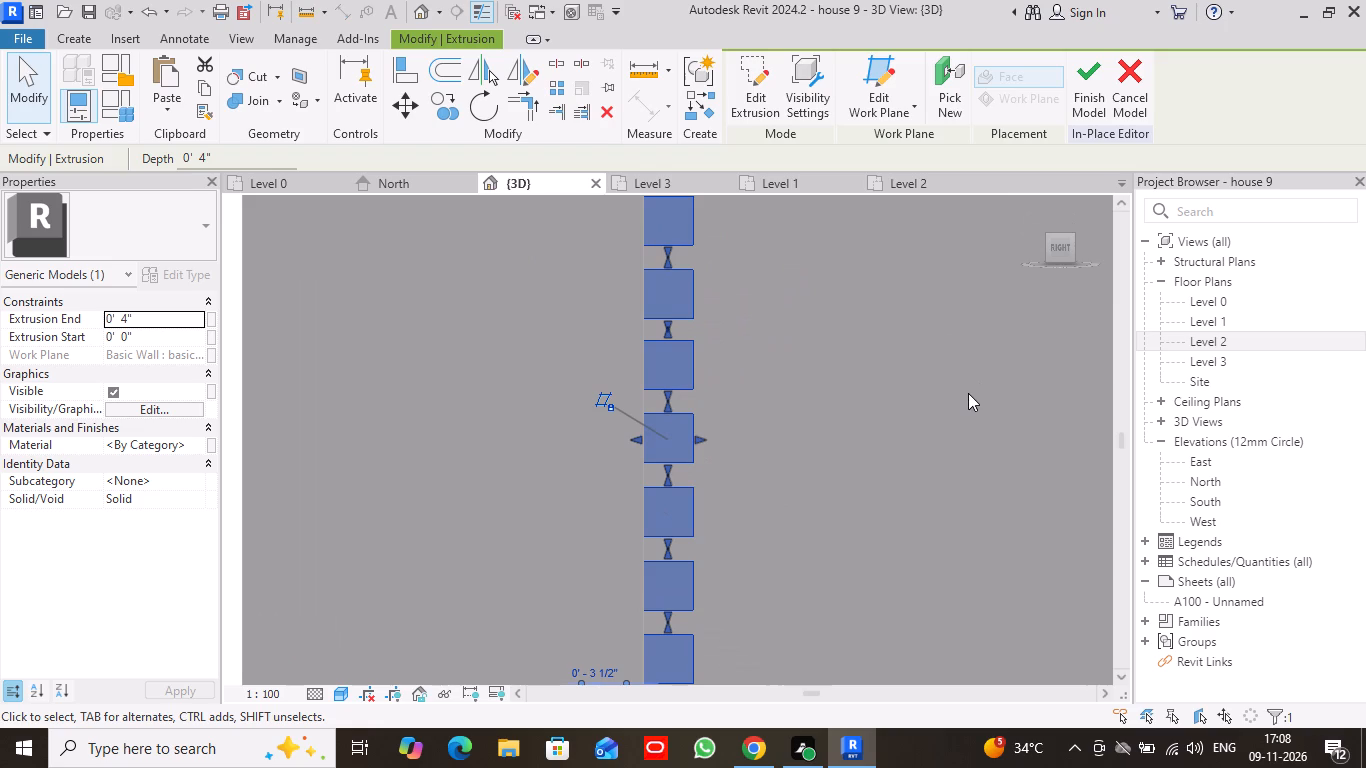
scroll(968, 393, down, 8)
middle_drag(968, 407, 354, 342)
scroll(654, 374, down, 2)
scroll(851, 380, down, 2)
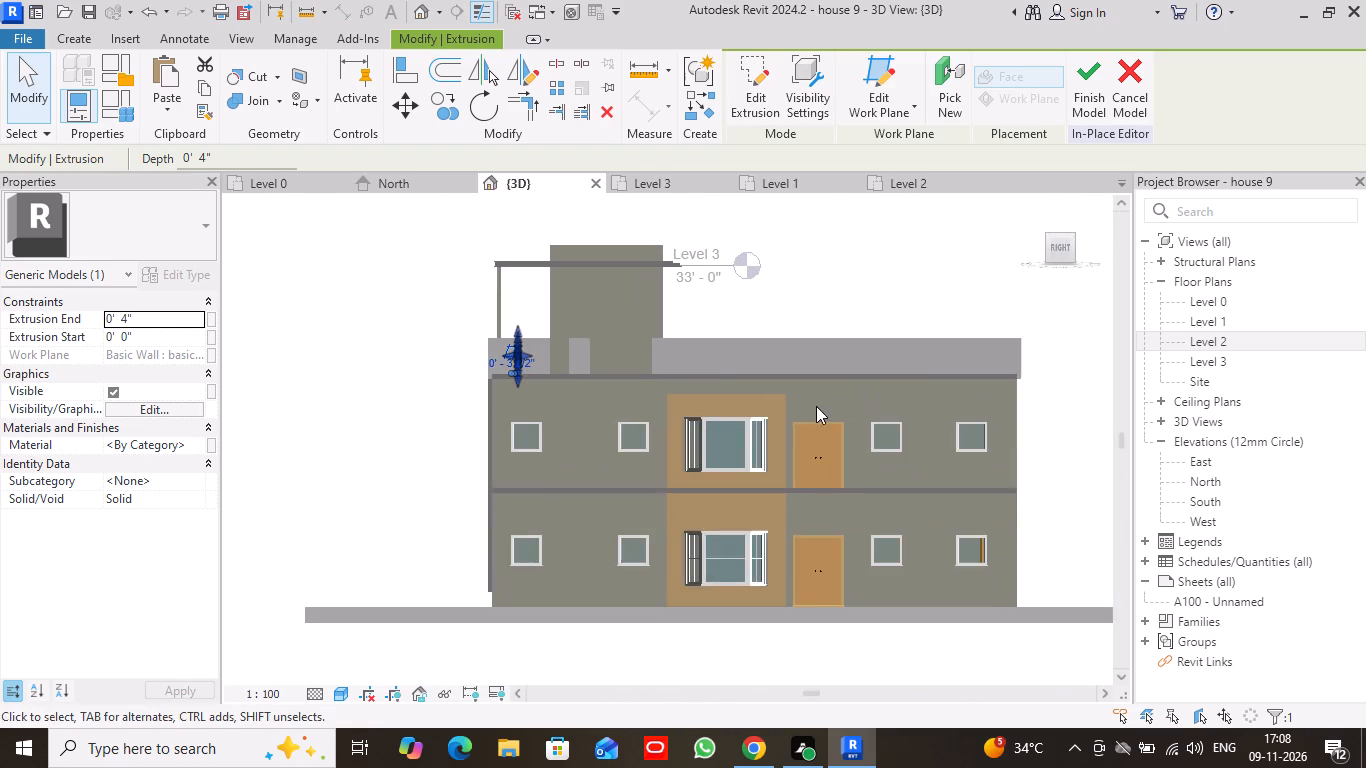
scroll(1000, 356, up, 2)
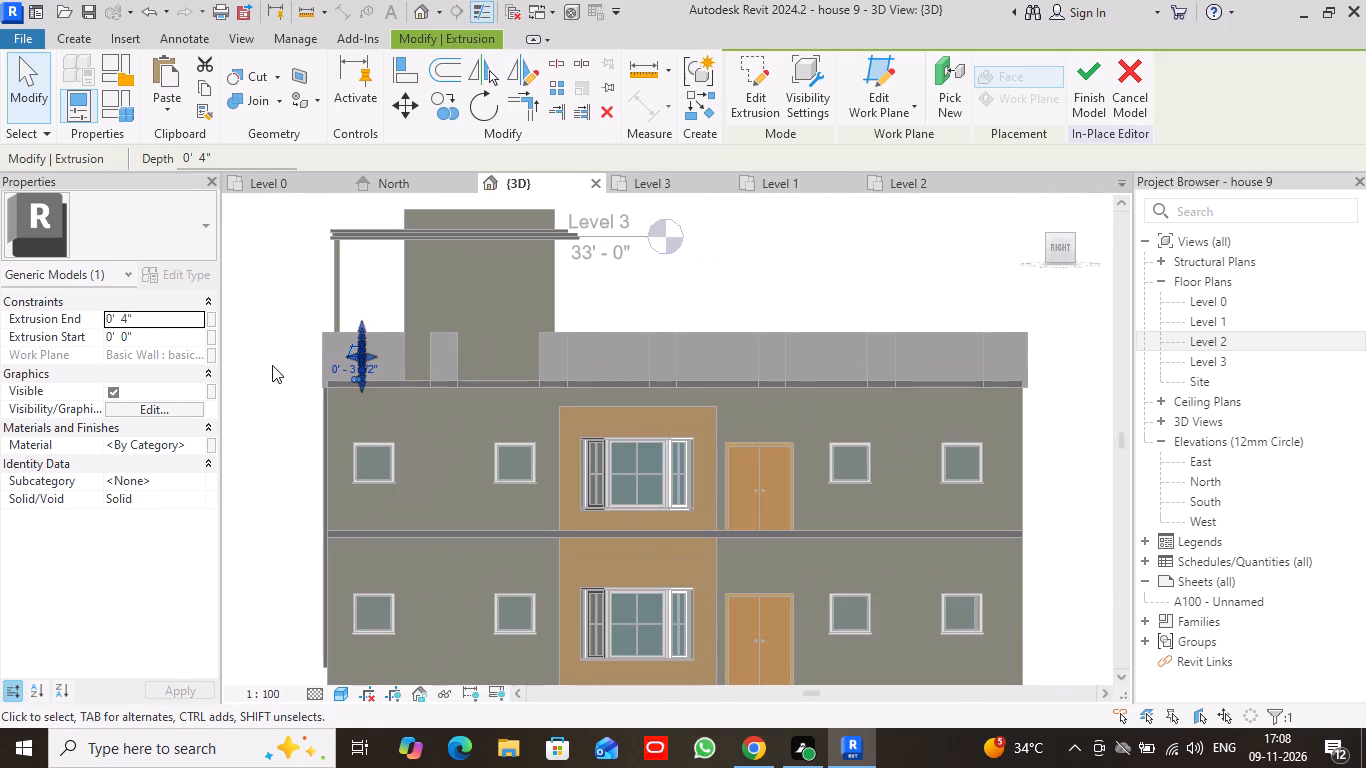
drag(369, 357, 370, 357)
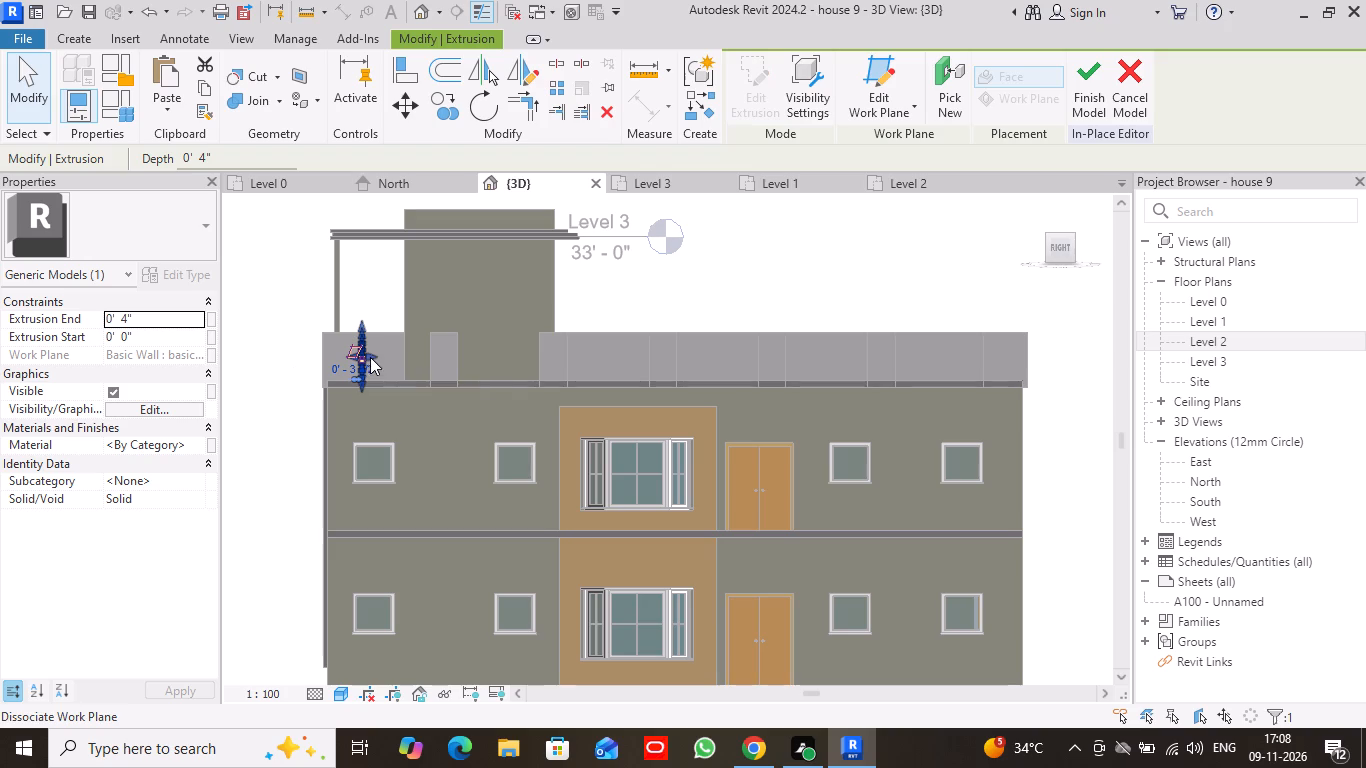
drag(370, 357, 984, 347)
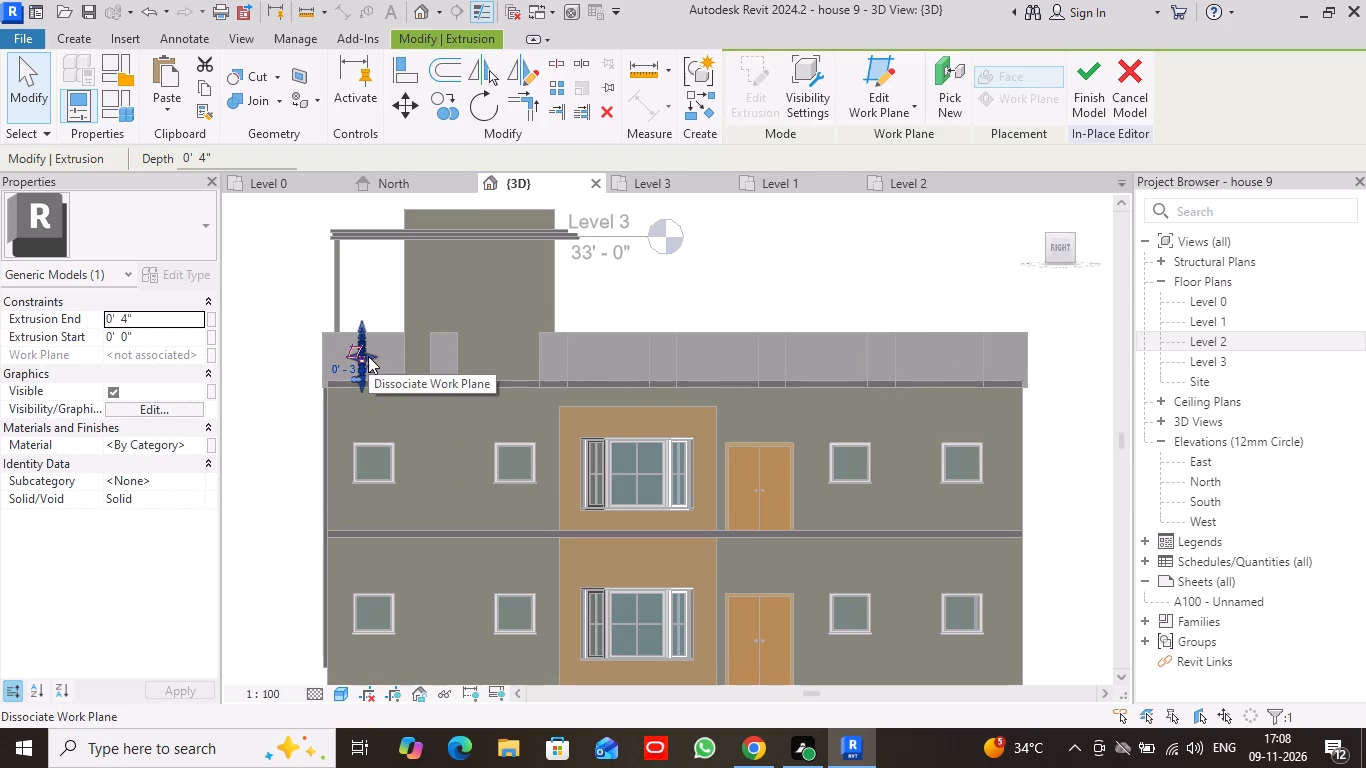
click(368, 356)
drag(368, 356, 588, 341)
Stretch the rail extrusion along the roof edge through the short walls to the far corner wall, about 45' 9 3/4" long.
scroll(352, 365, up, 8)
drag(394, 338, 774, 329)
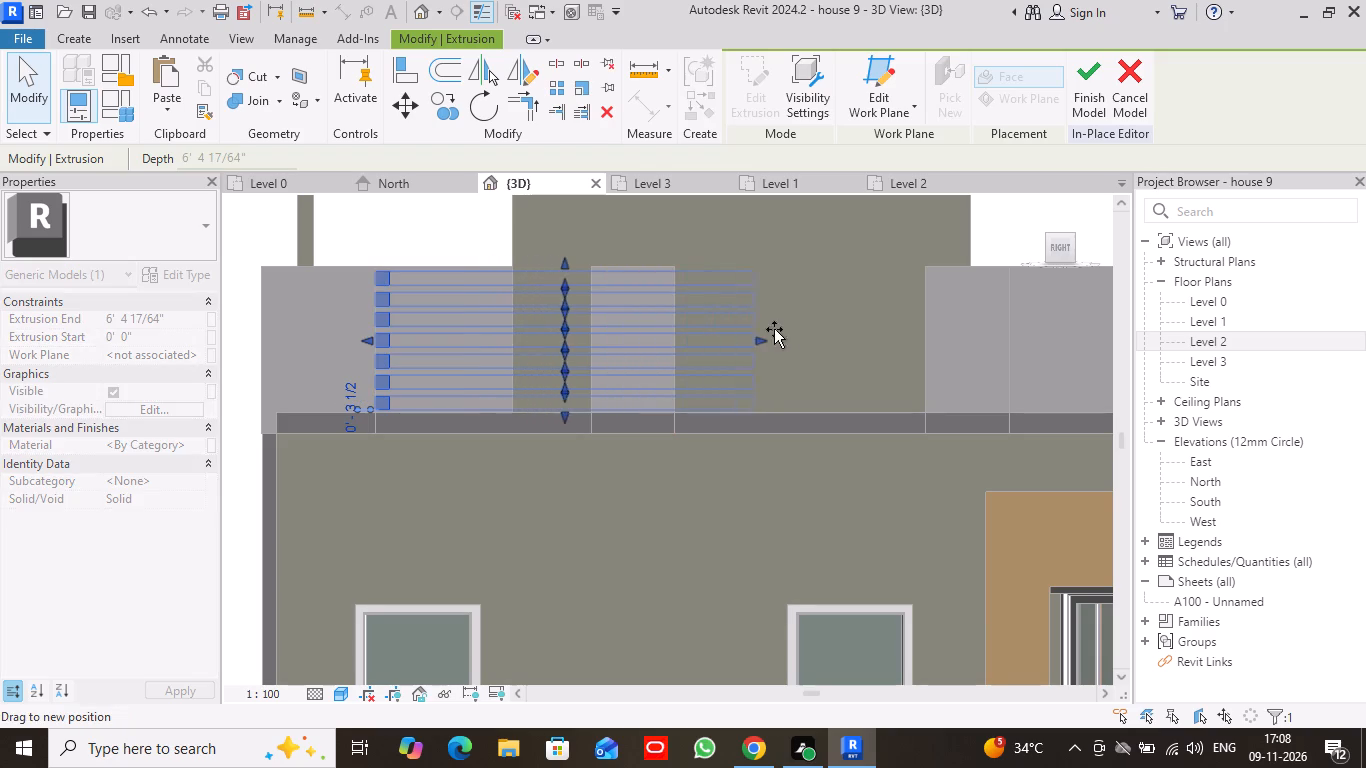
drag(774, 329, 907, 318)
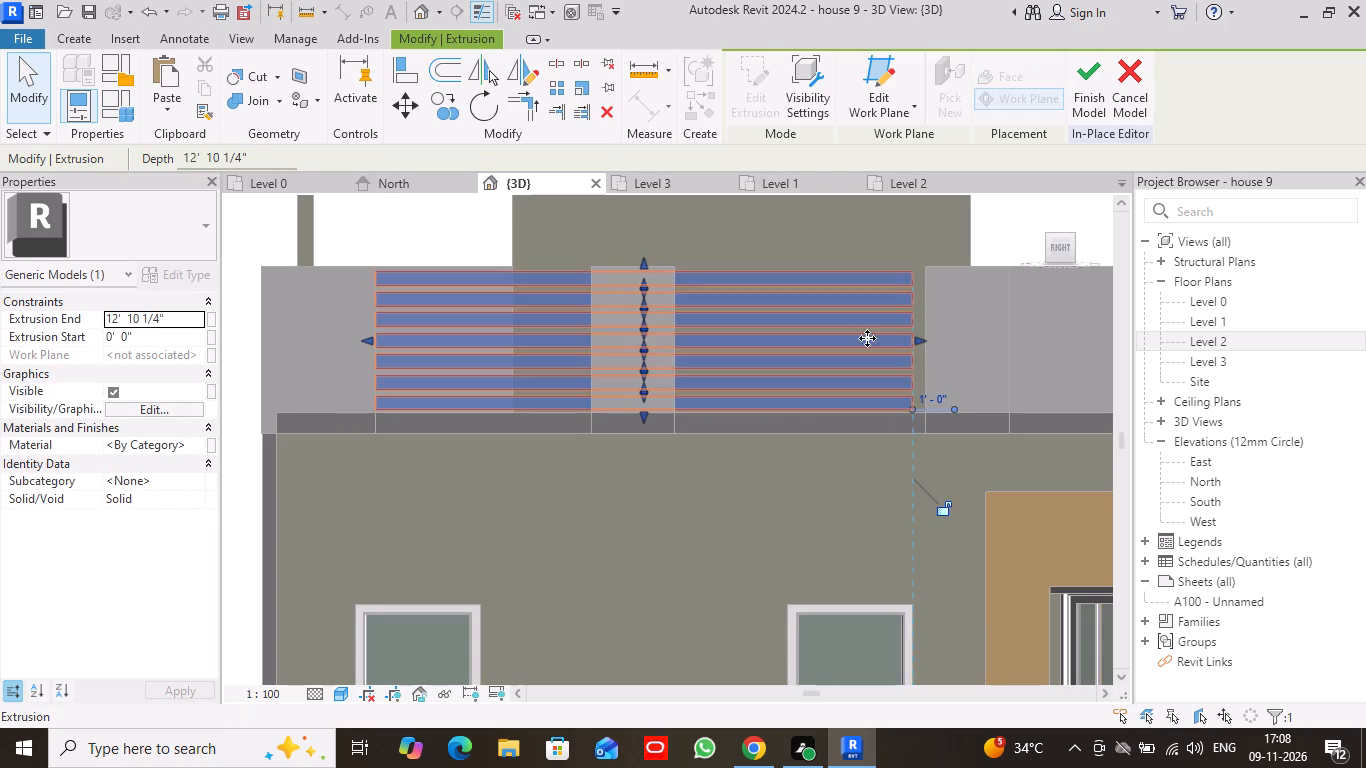
scroll(866, 340, down, 4)
middle_drag(850, 358, 334, 361)
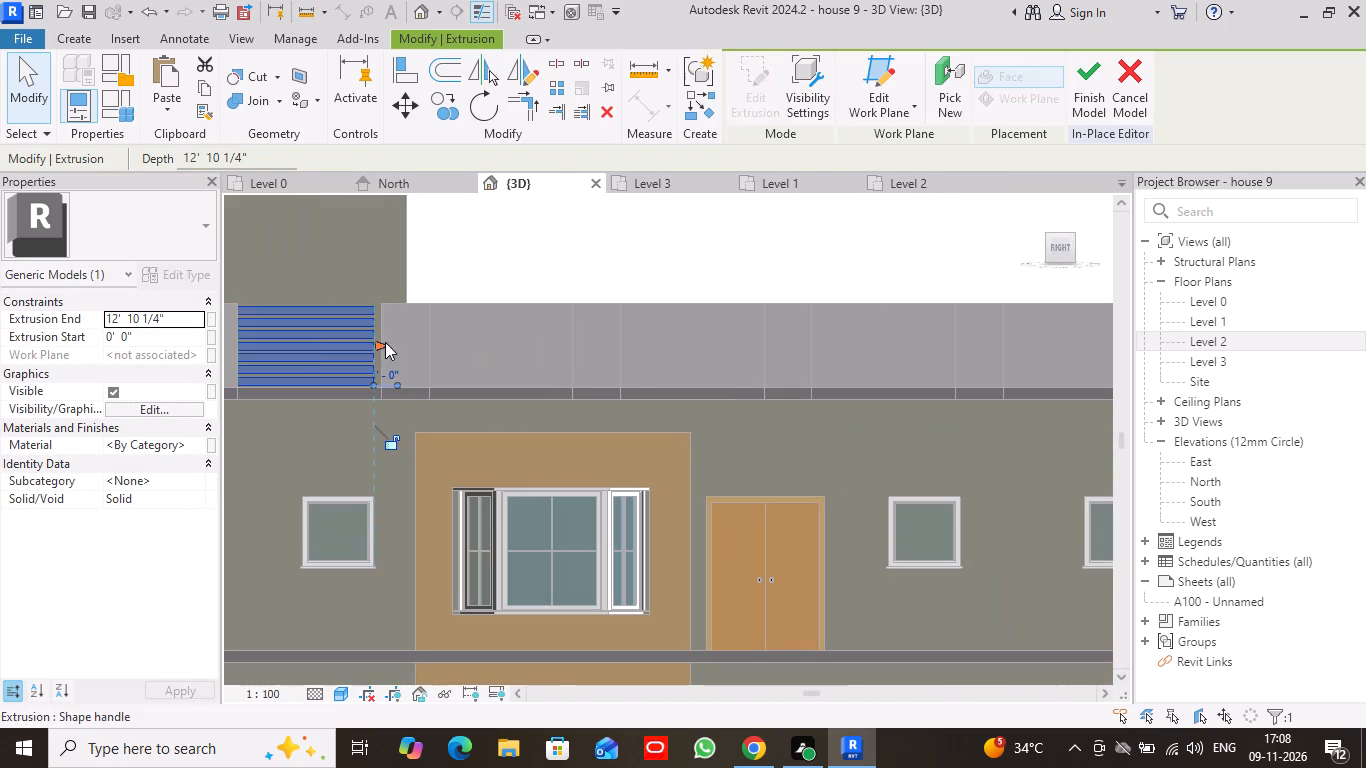
scroll(491, 356, down, 5)
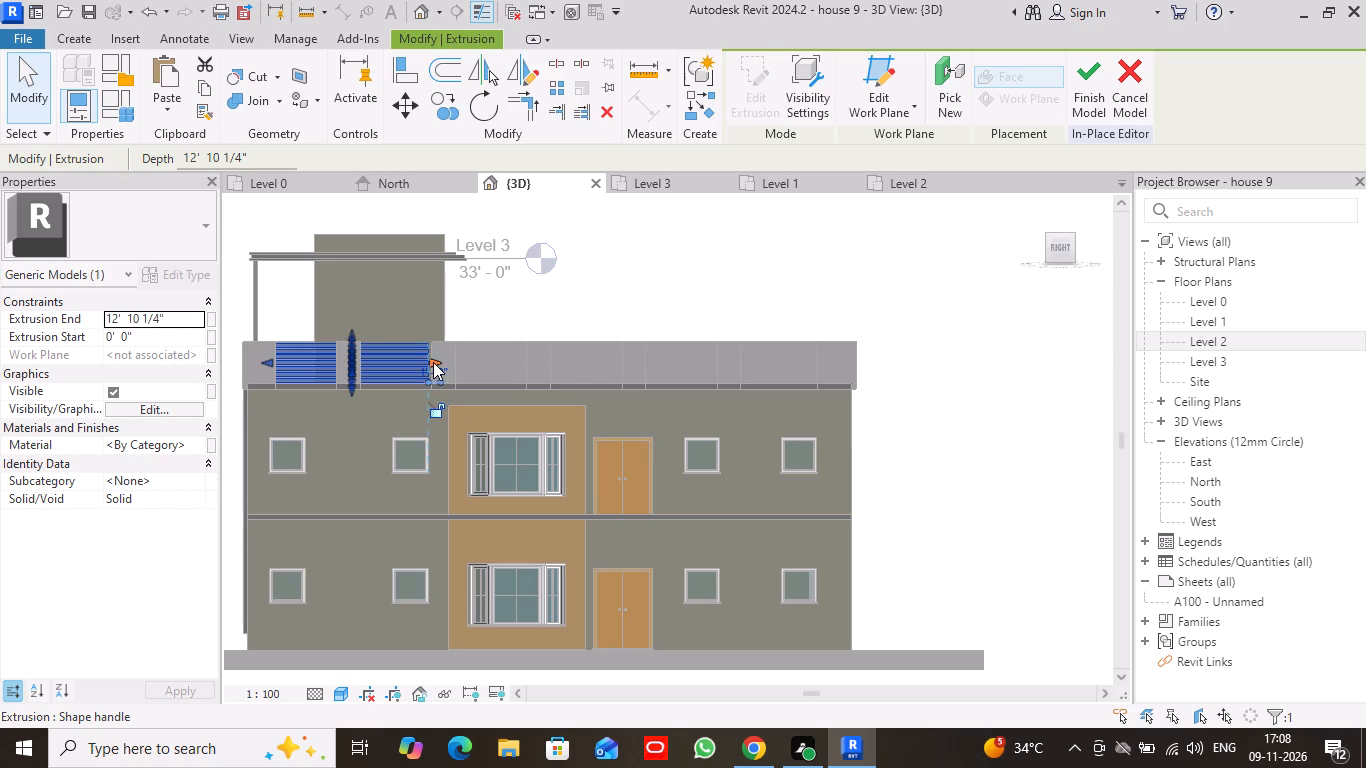
drag(433, 362, 838, 347)
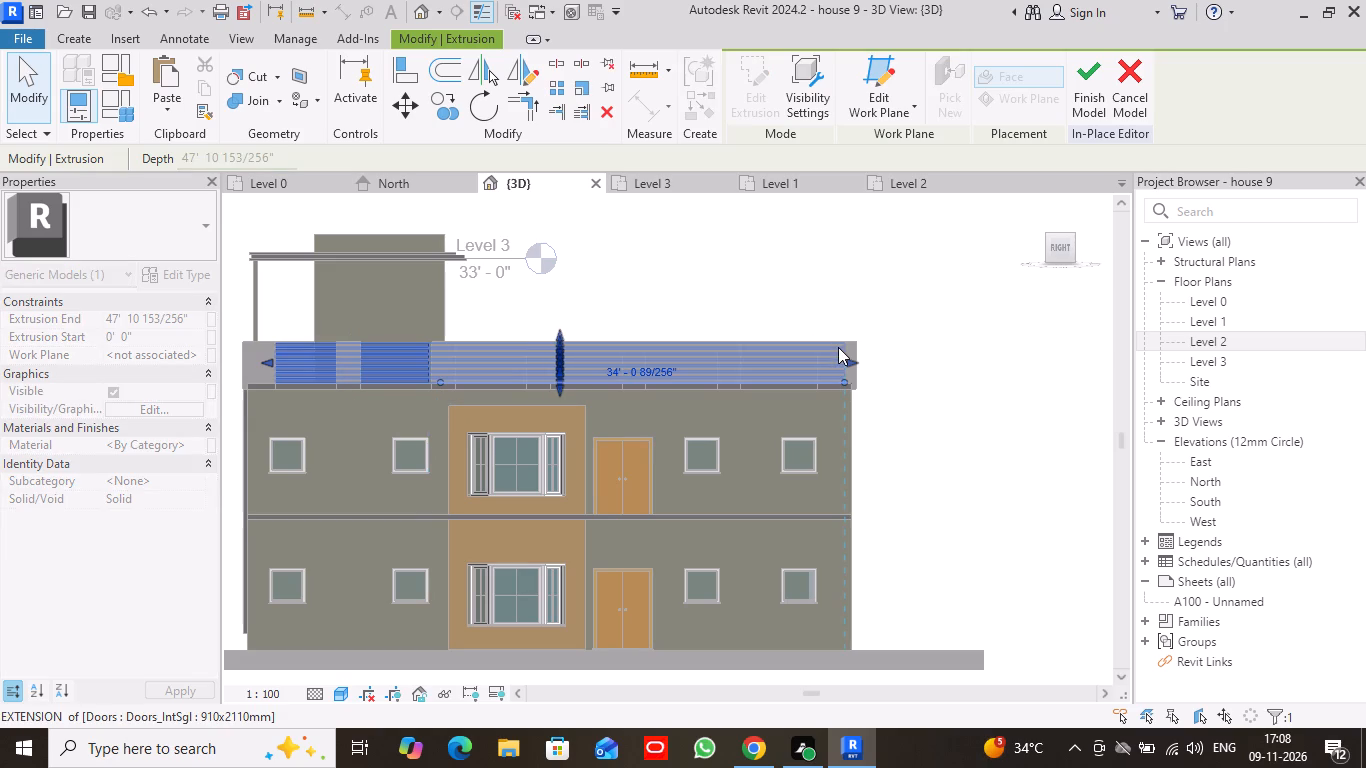
drag(838, 347, 826, 350)
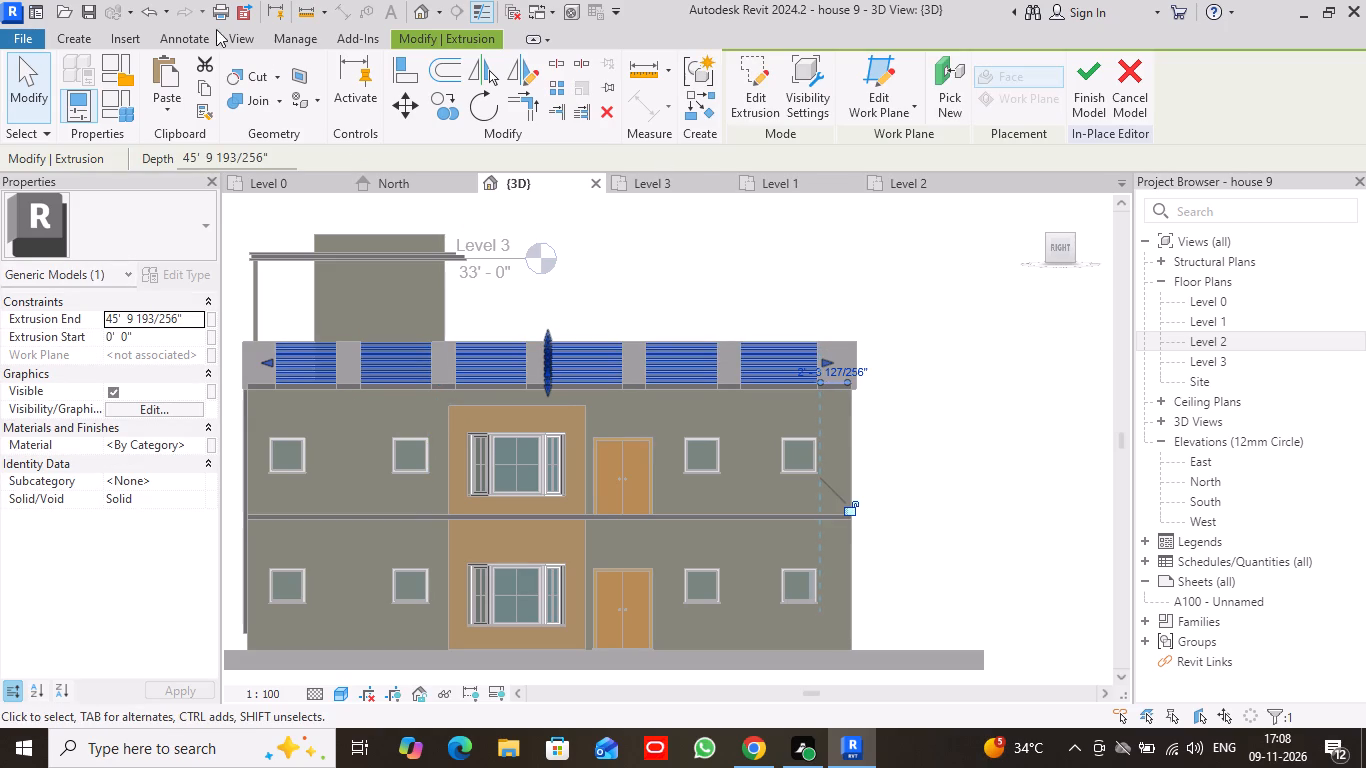
Finish the in-place model of the roof-edge rails.
click(1096, 89)
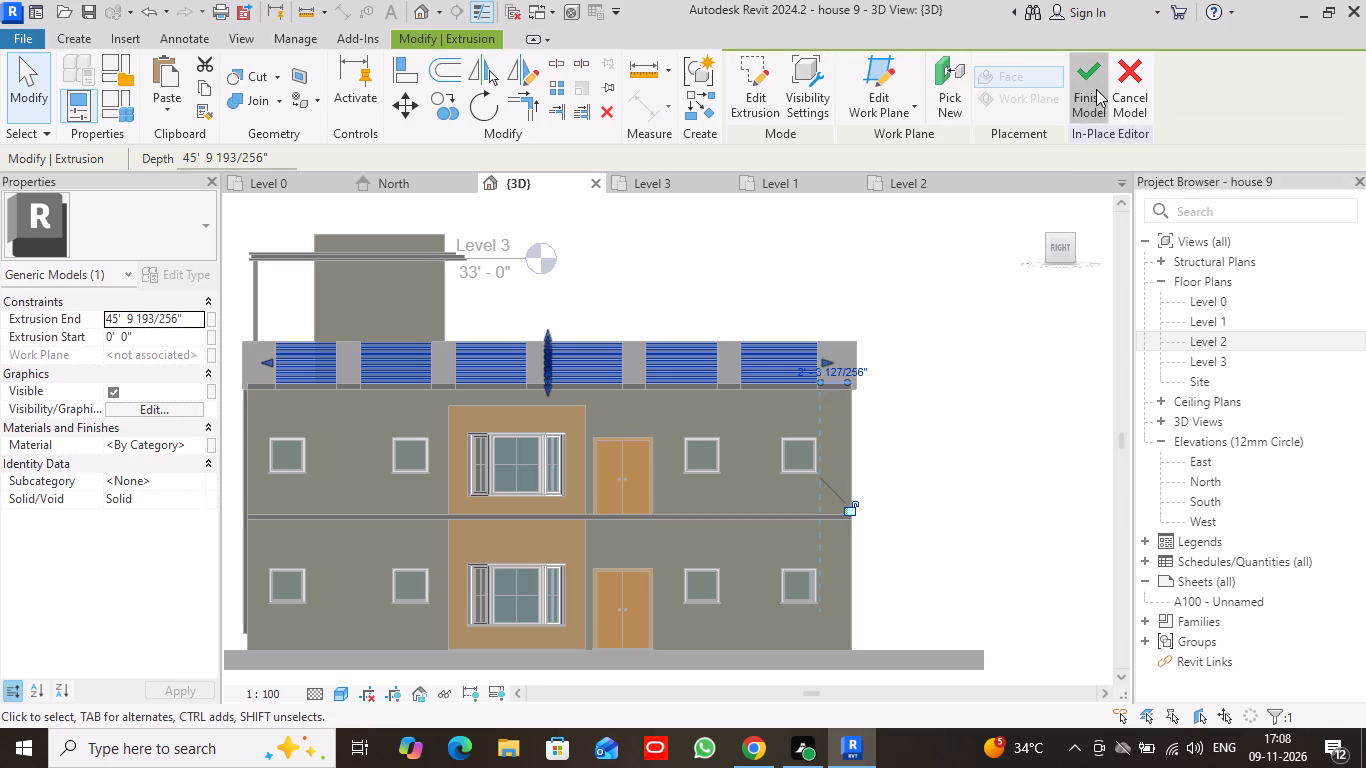
scroll(752, 297, down, 2)
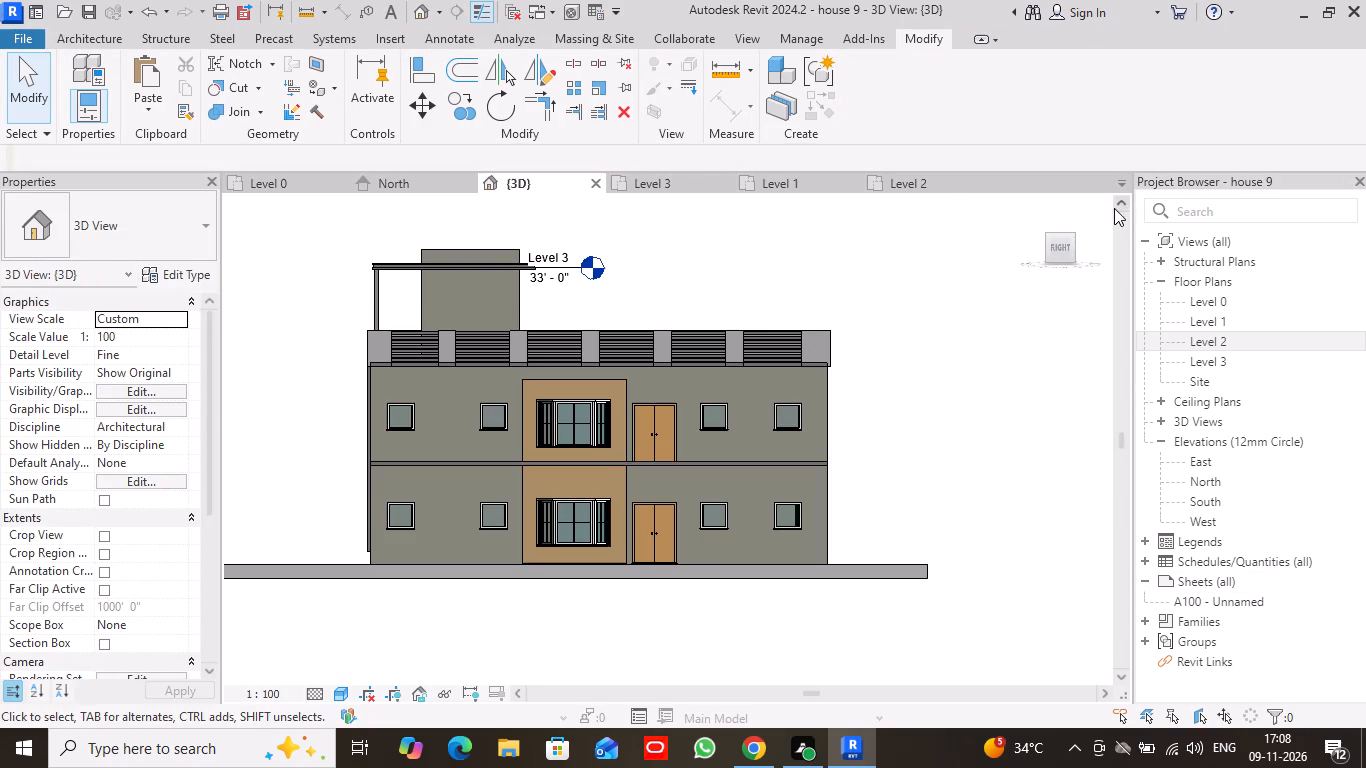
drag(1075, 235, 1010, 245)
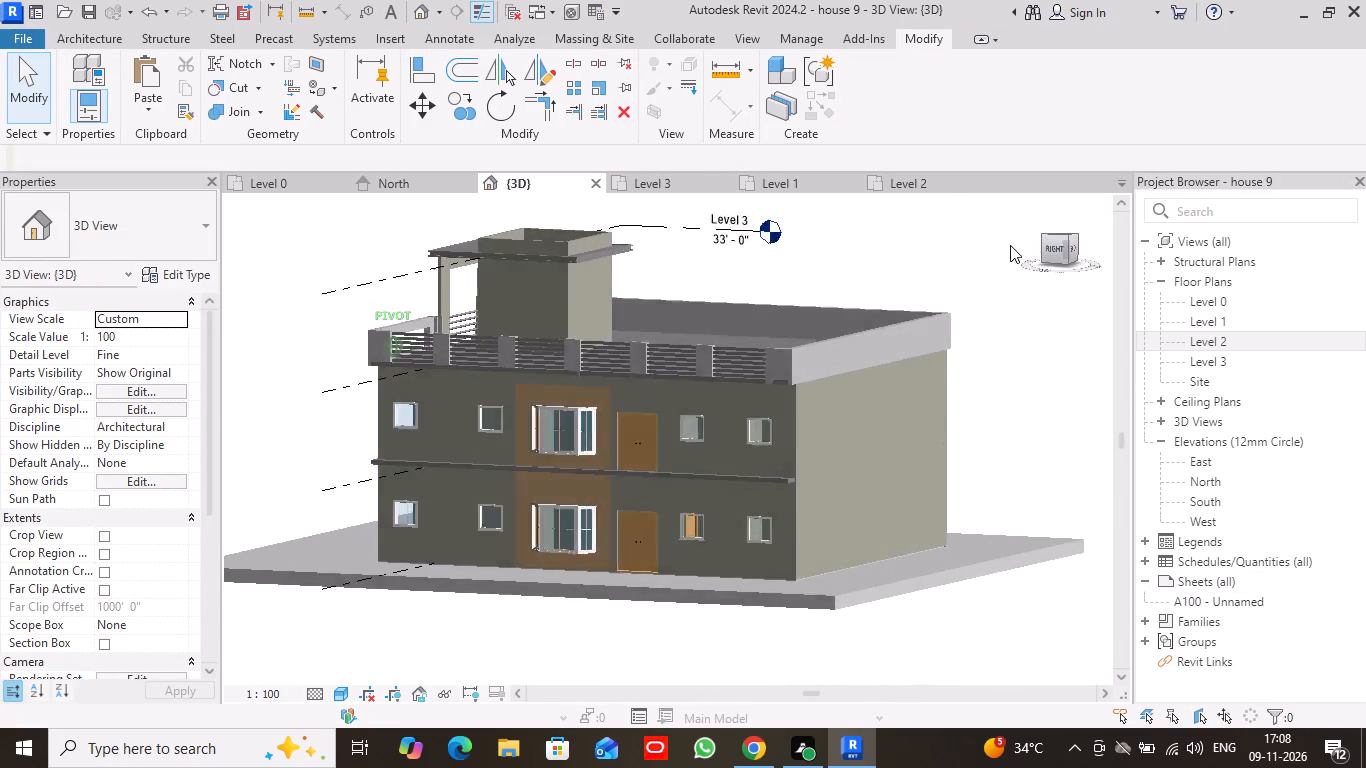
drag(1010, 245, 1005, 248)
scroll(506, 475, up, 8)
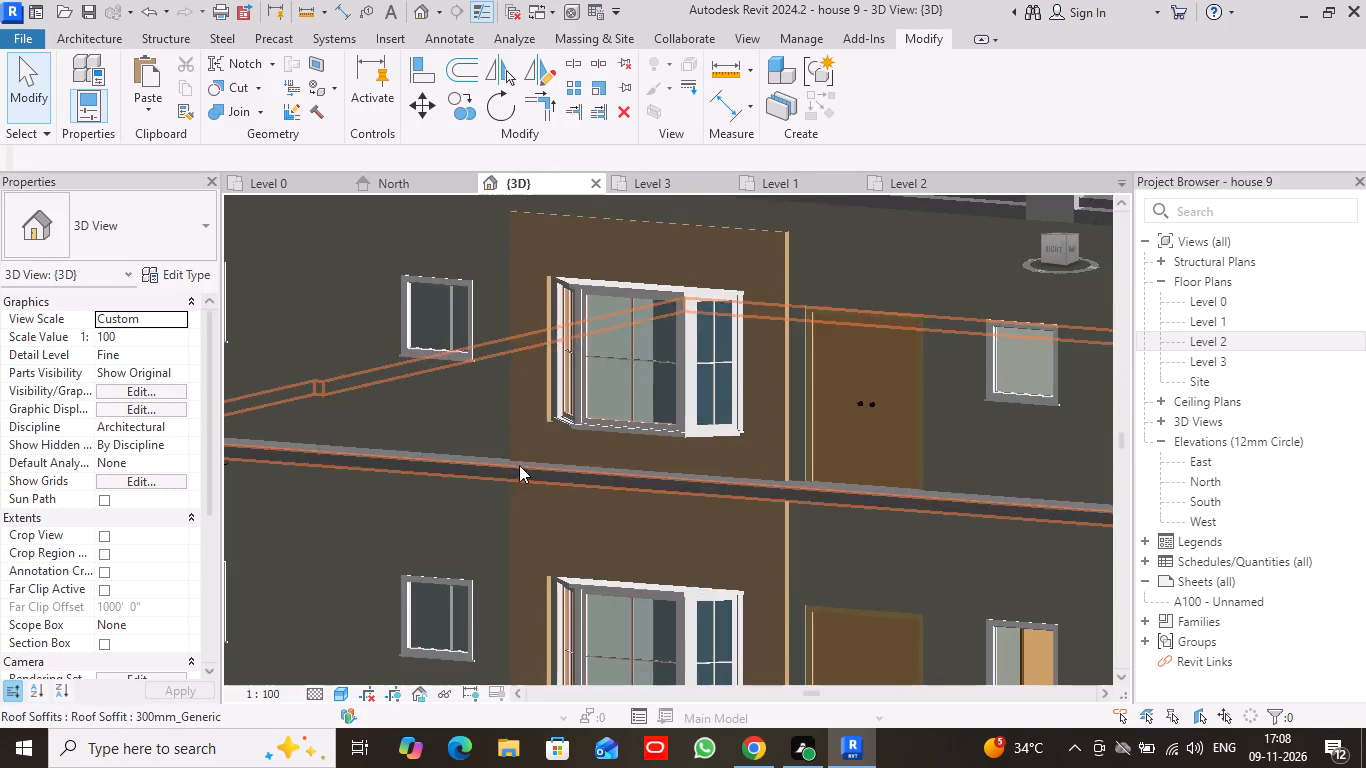
Inspect the finished rails and short walls along the Level 2 east roof edge from several angles.
middle_drag(775, 253, 835, 527)
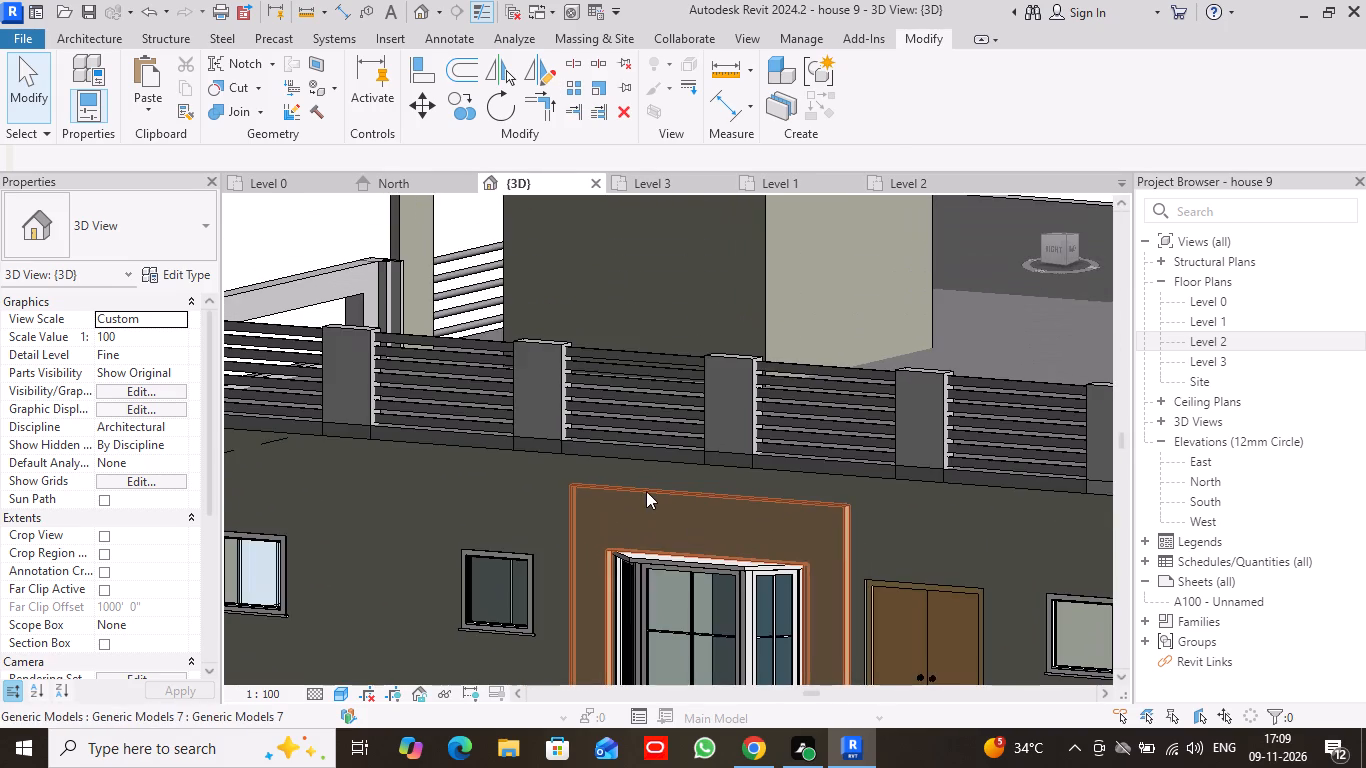
scroll(646, 491, down, 1)
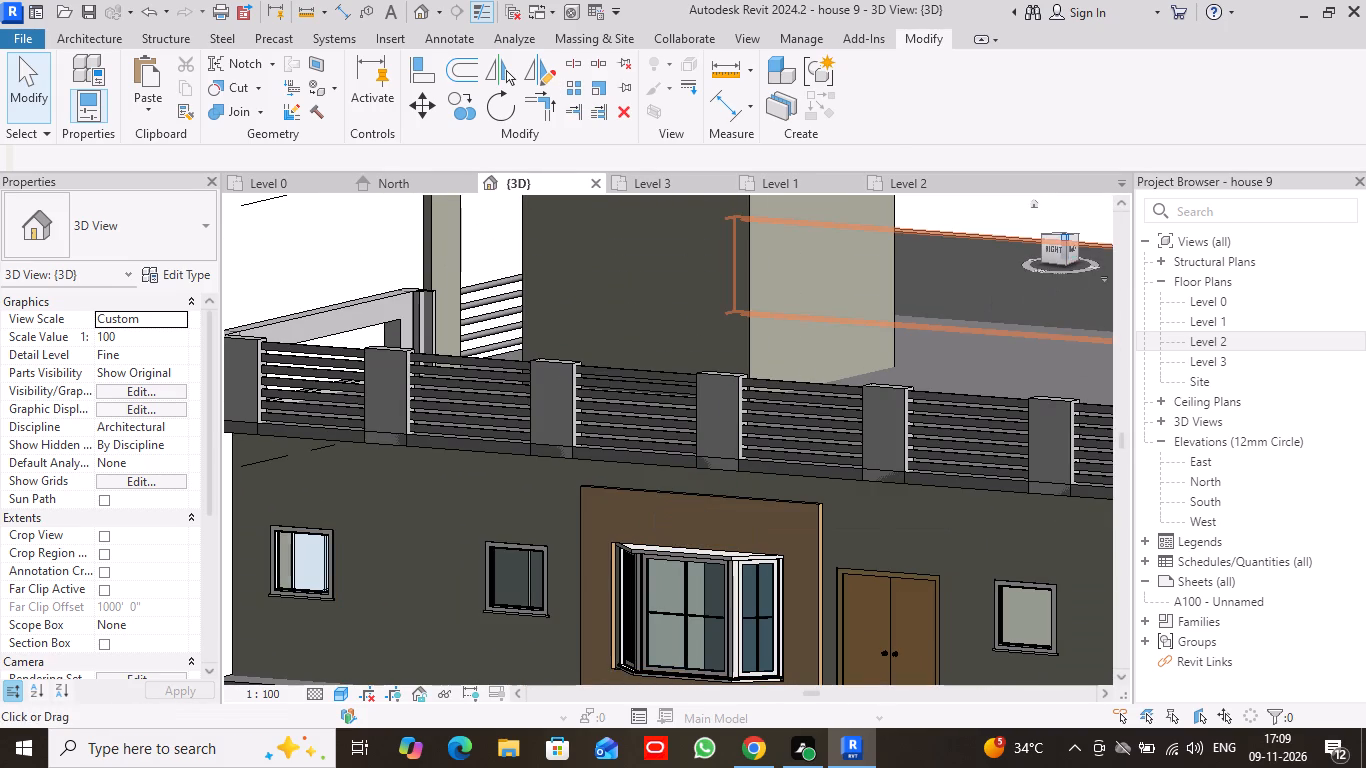
drag(1065, 236, 1045, 251)
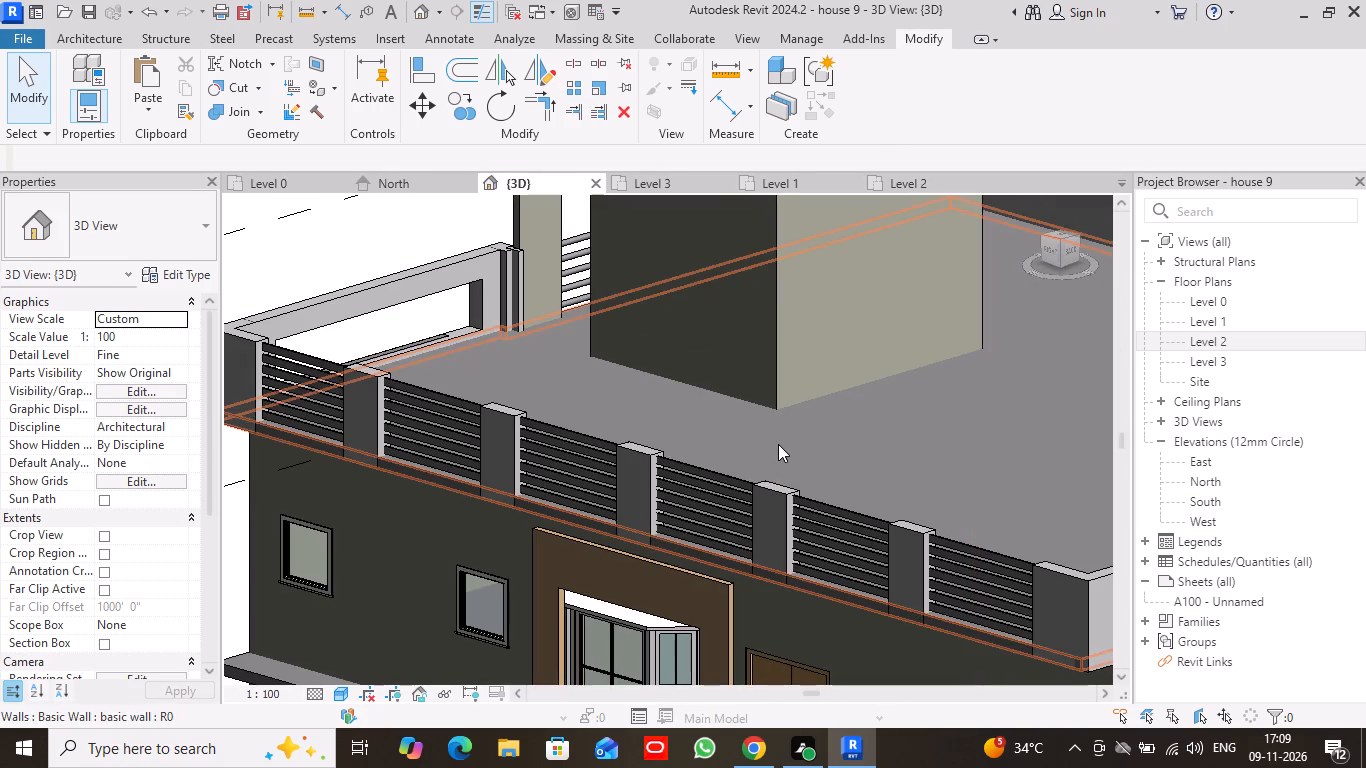
scroll(779, 444, up, 4)
scroll(779, 444, down, 6)
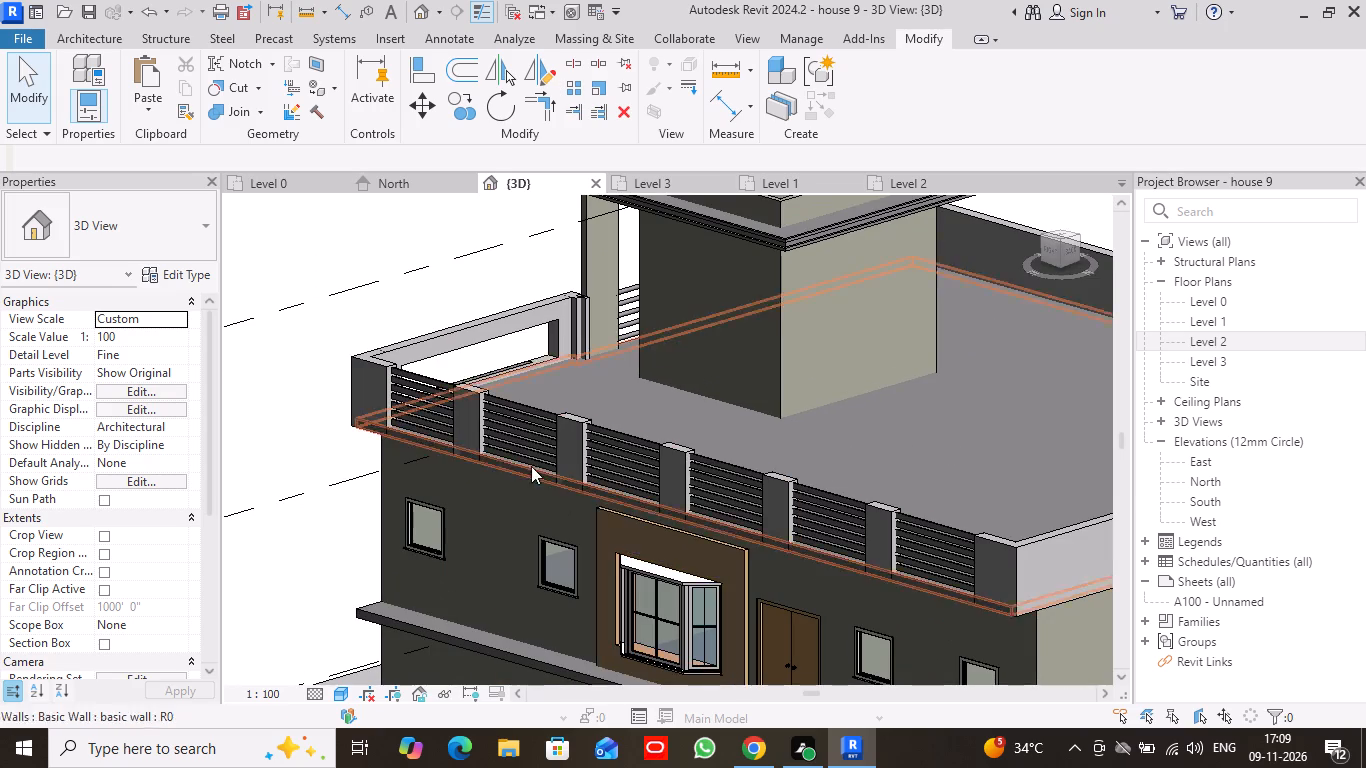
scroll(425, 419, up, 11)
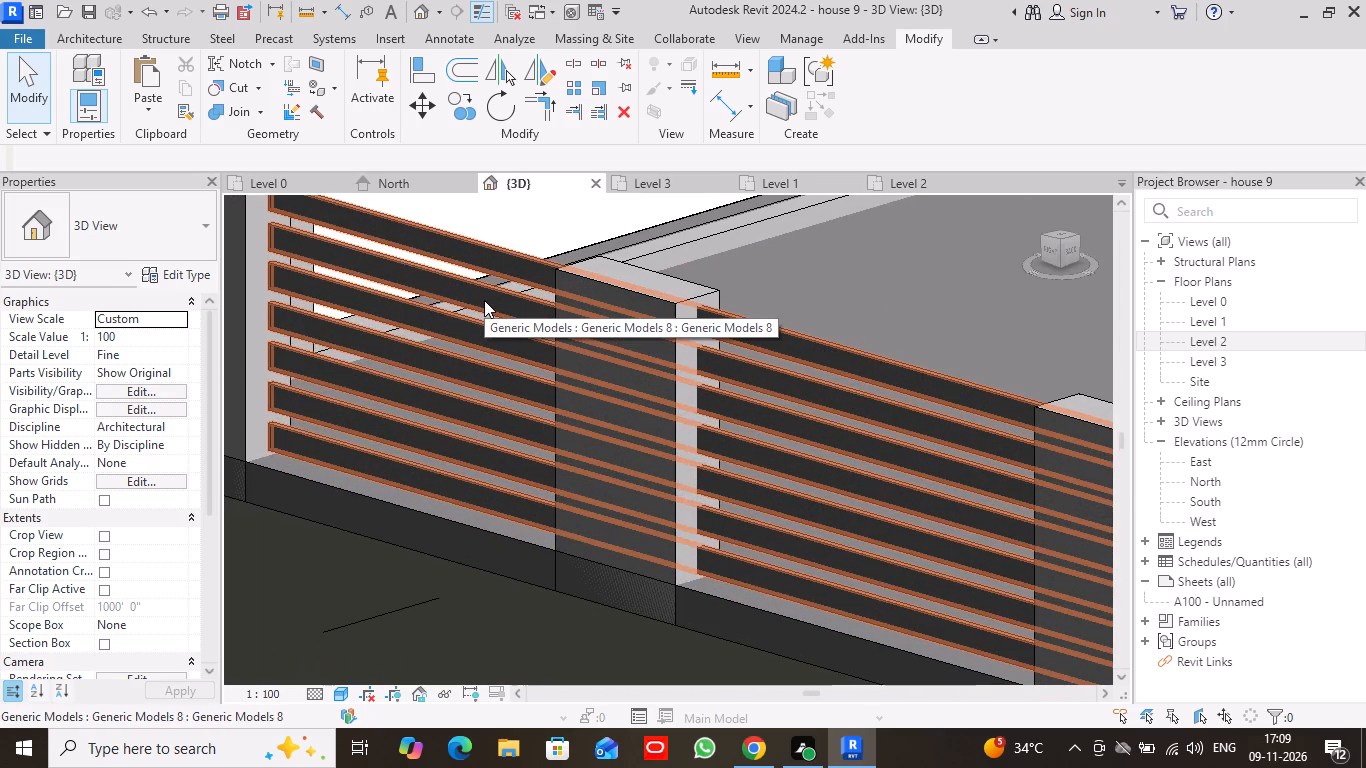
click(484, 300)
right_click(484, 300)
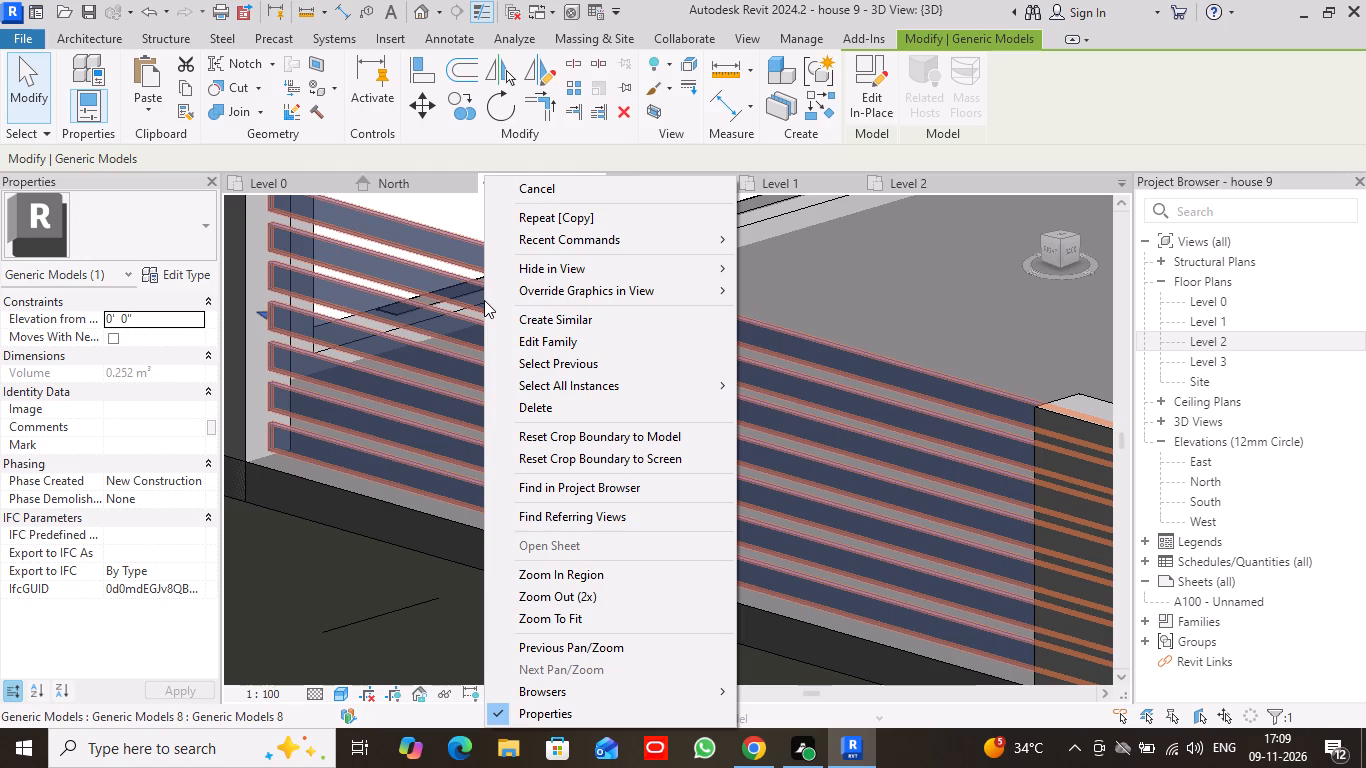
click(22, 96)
Review the house exterior around the roof-edge rails, the front corner and the front balcony railings in 3D.
scroll(350, 324, down, 7)
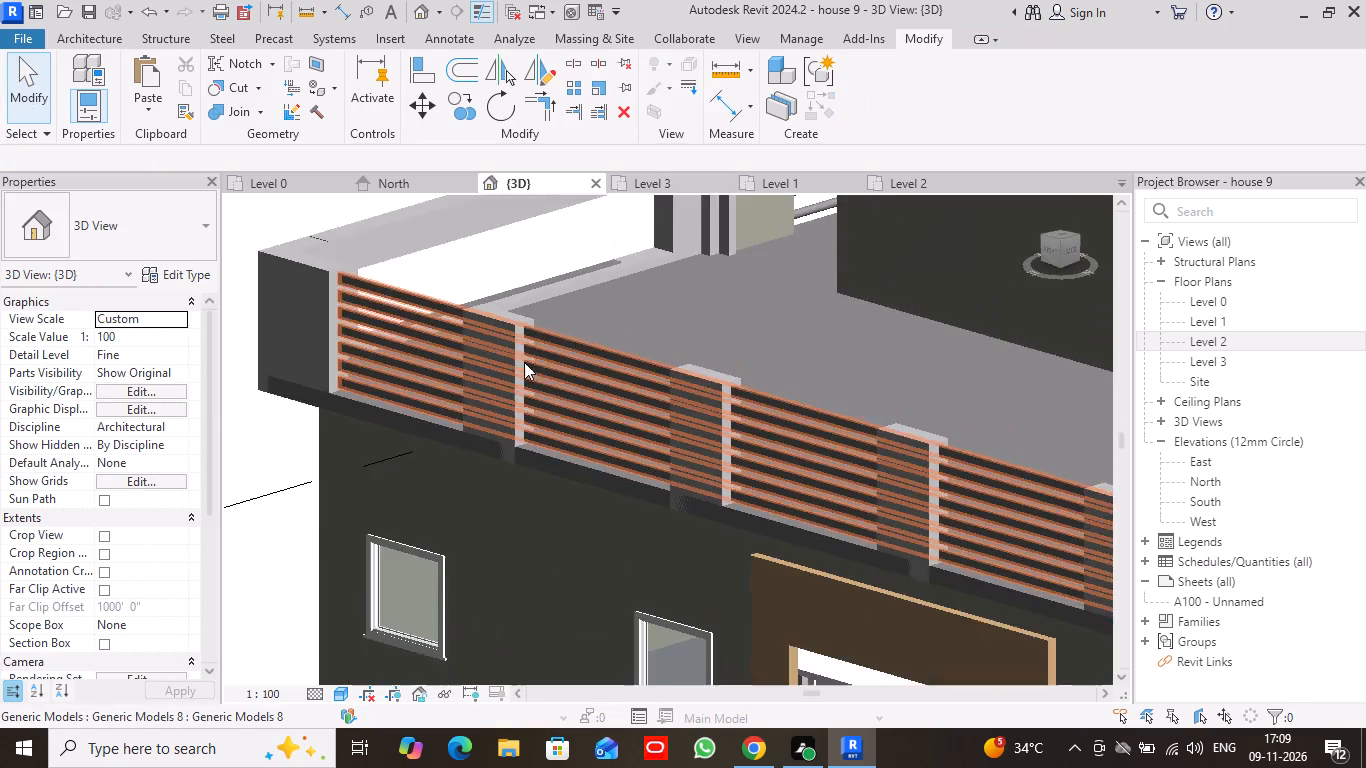
scroll(524, 362, down, 9)
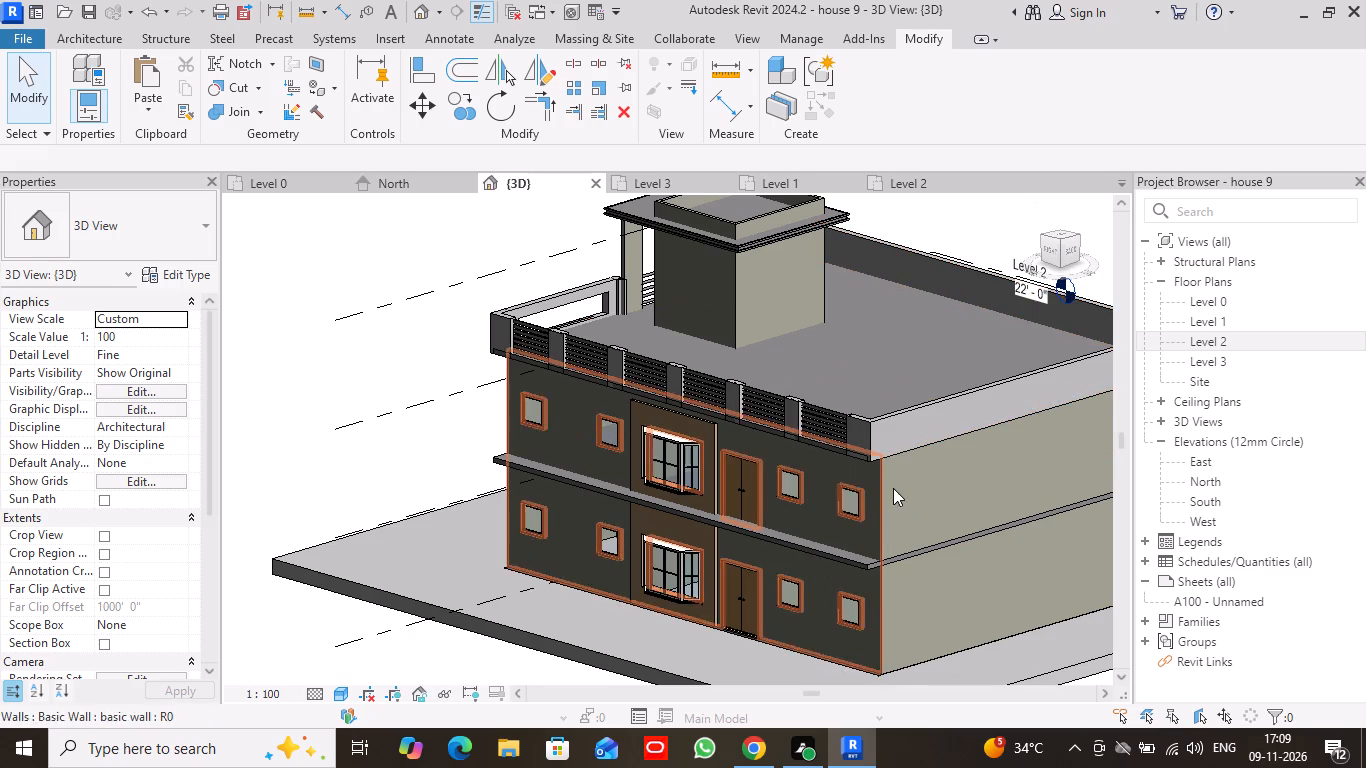
drag(1043, 240, 512, 227)
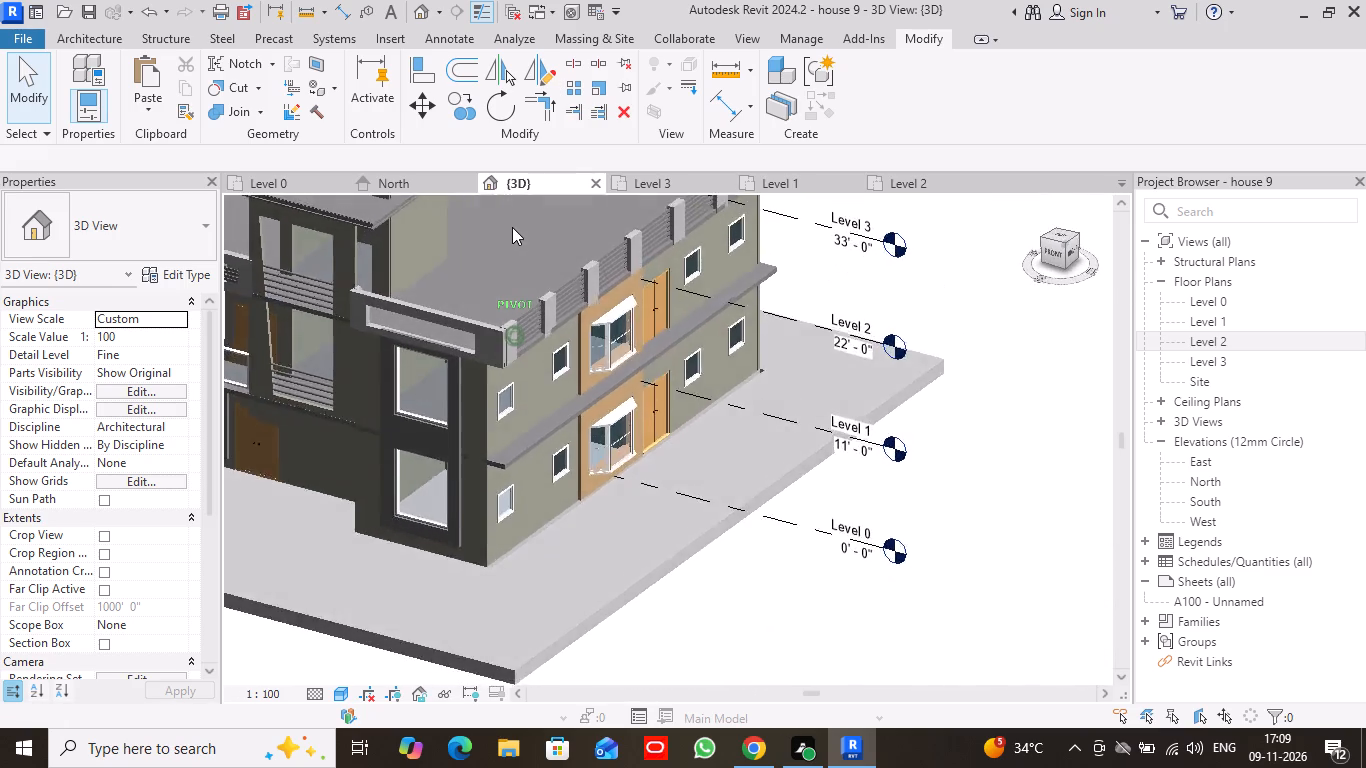
drag(512, 227, 504, 226)
click(1042, 239)
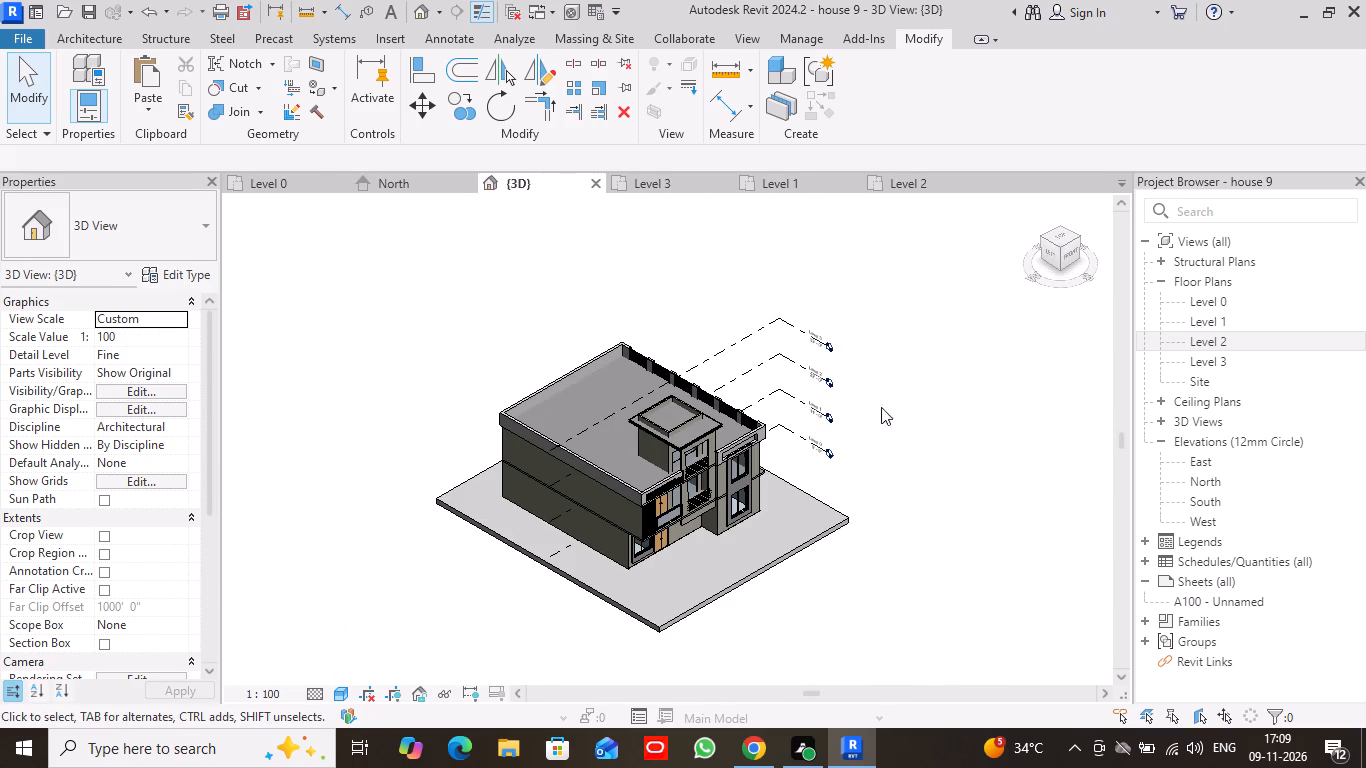
scroll(642, 521, up, 13)
scroll(895, 473, down, 3)
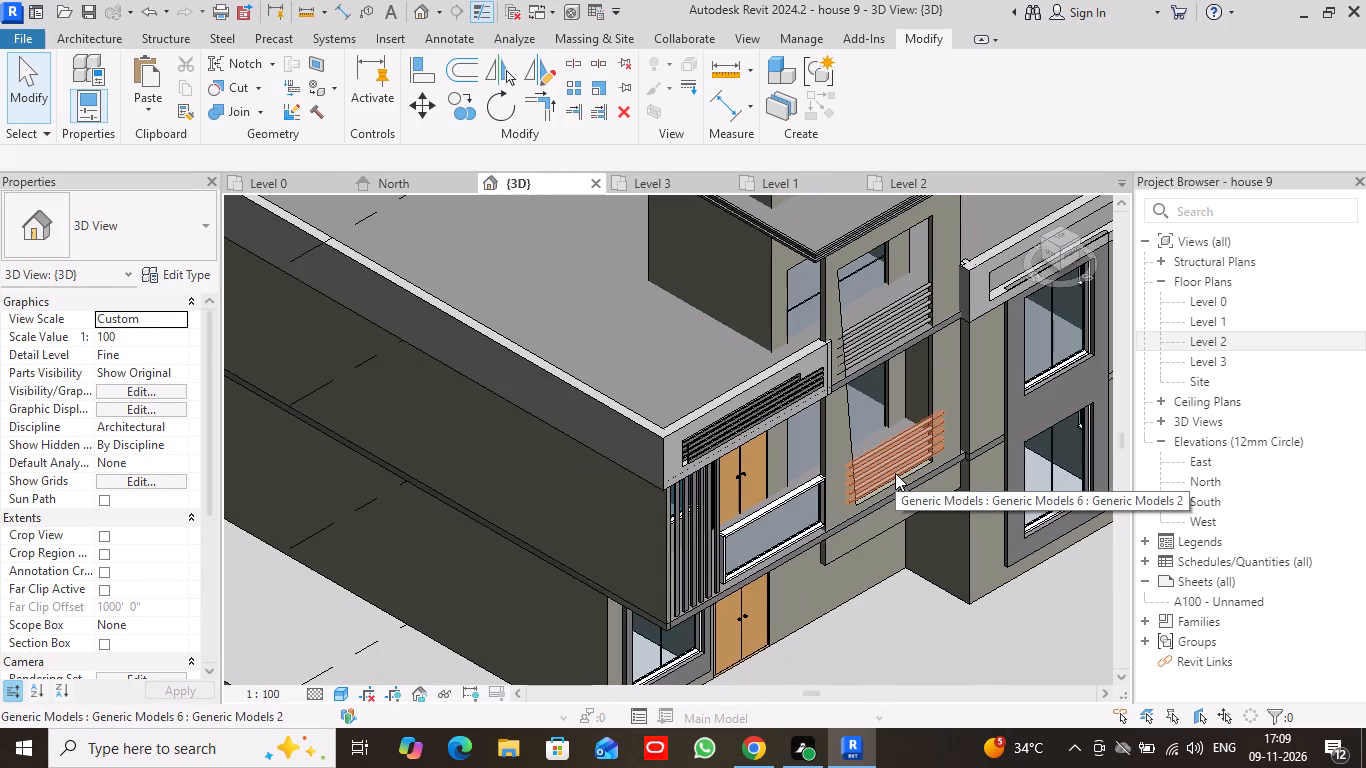
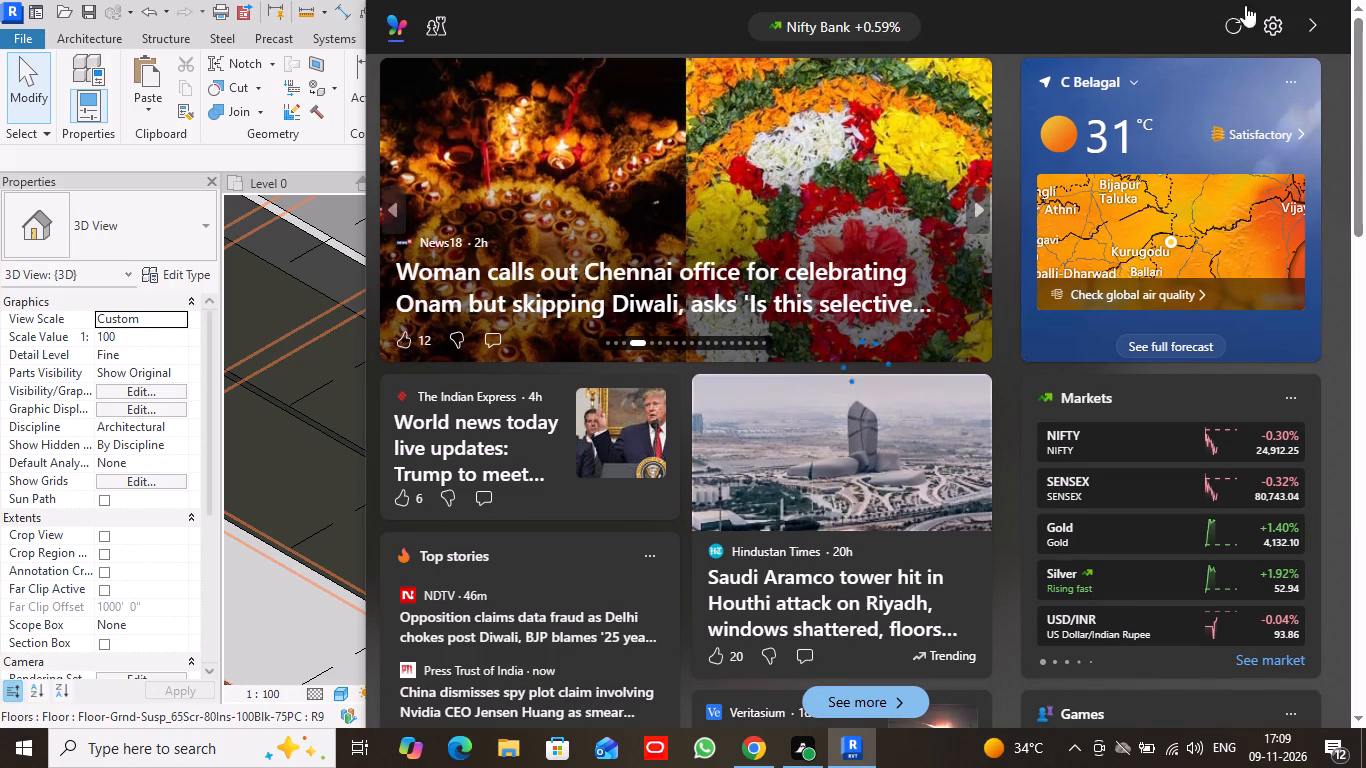
Dismiss the news feed and close the MSN browser window to return to the Revit model.
click(1312, 25)
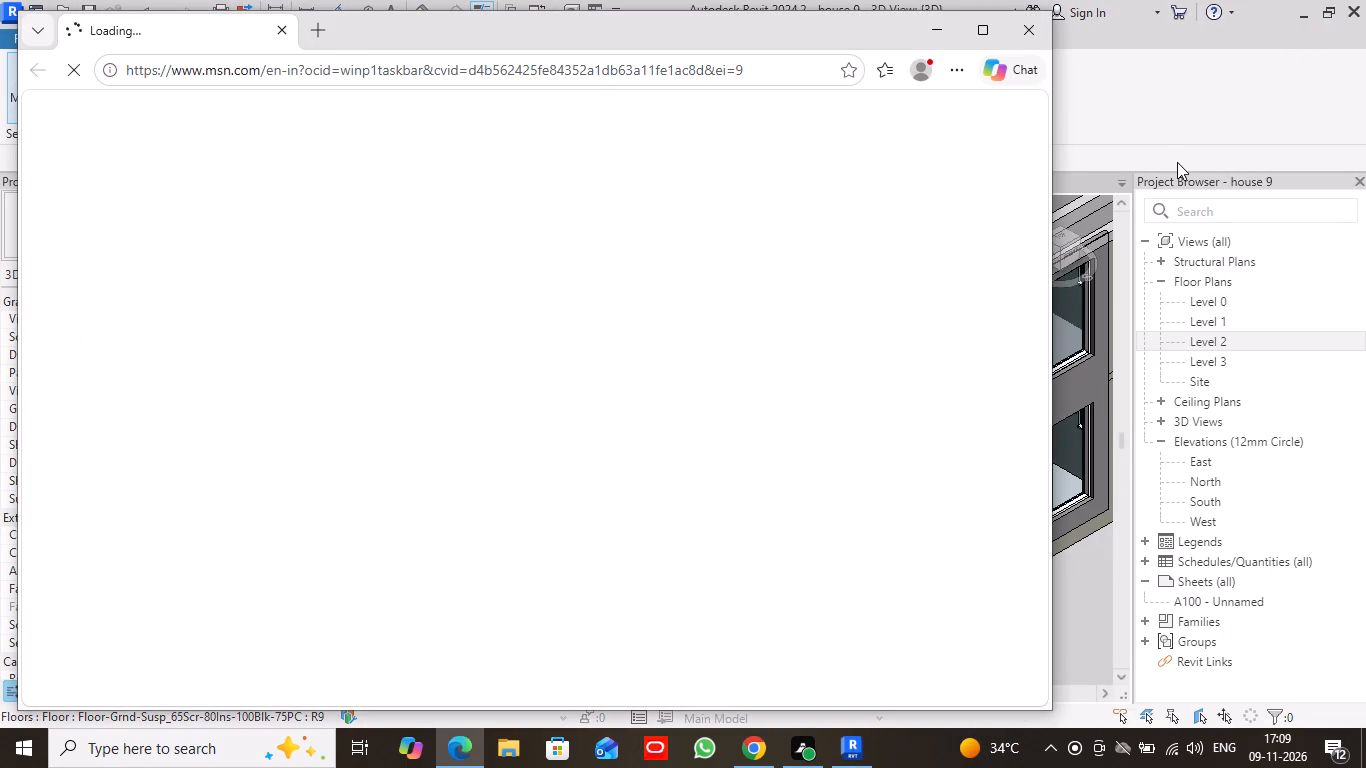
click(1033, 34)
Examine the house's front and the bay-window side facade, including the projecting slab between floors, in the 3D view.
scroll(1045, 372, down, 1)
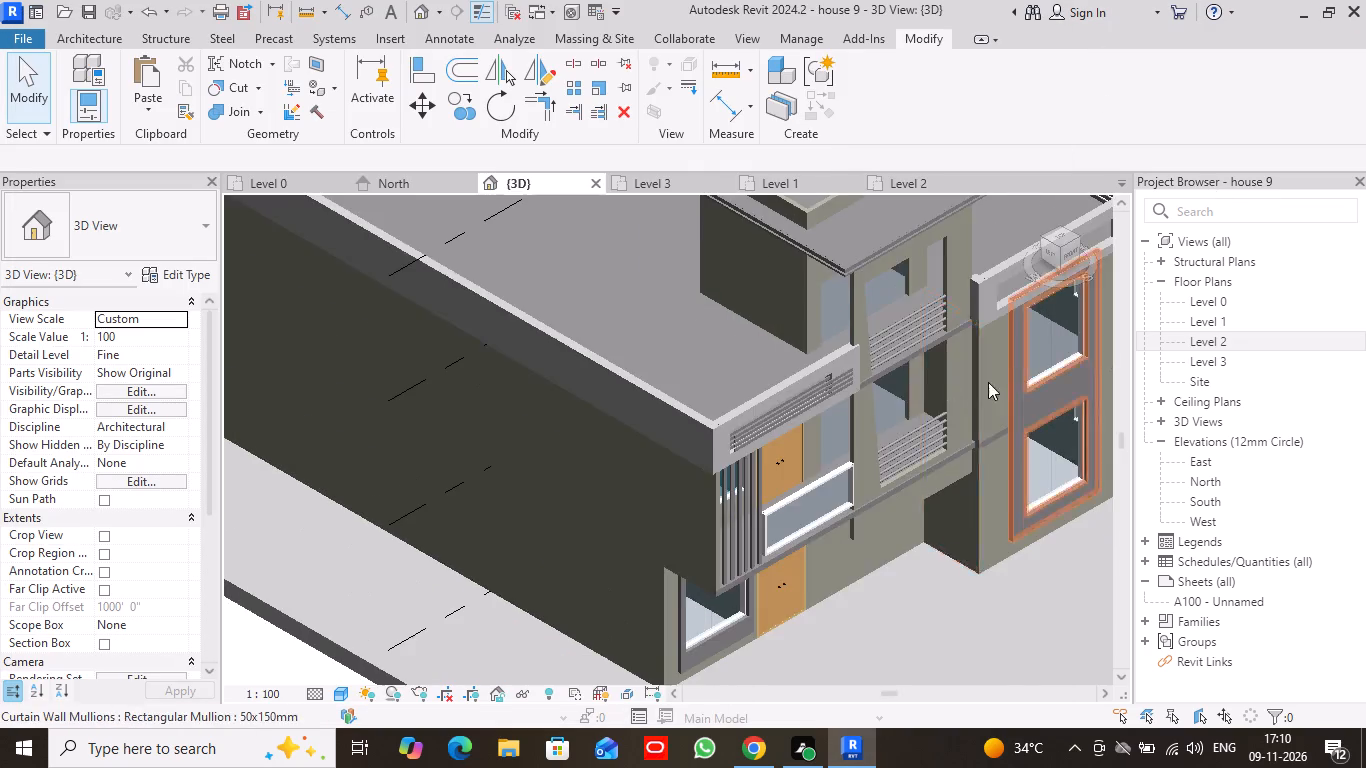
scroll(875, 403, down, 3)
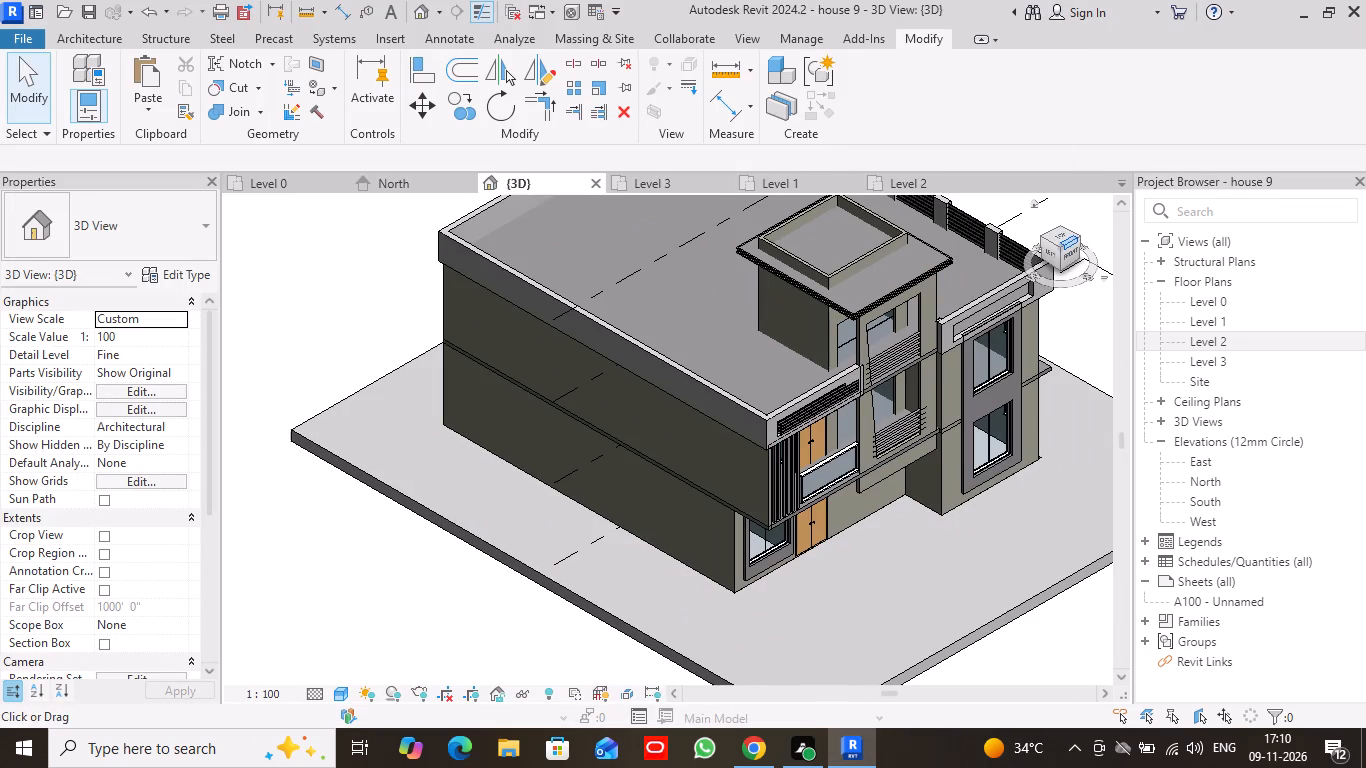
drag(1081, 238, 973, 280)
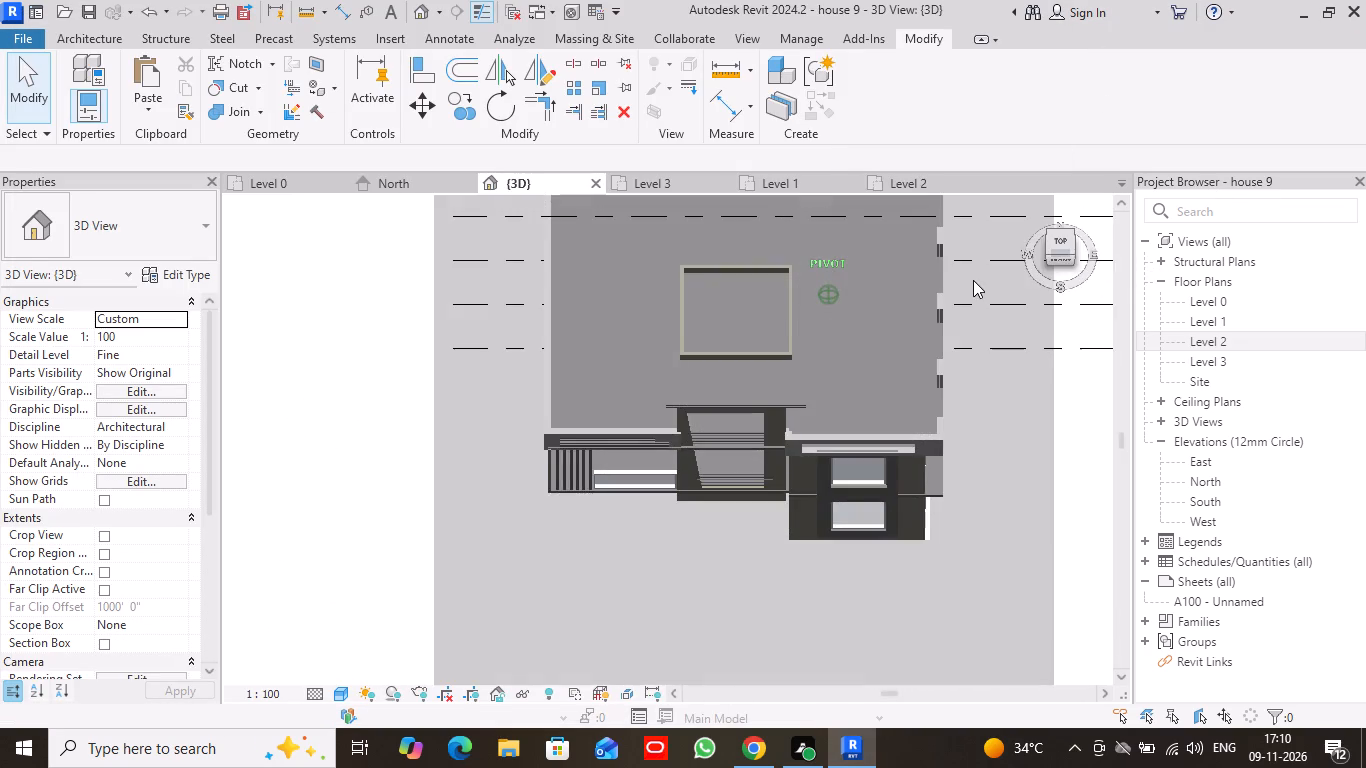
drag(973, 280, 851, 222)
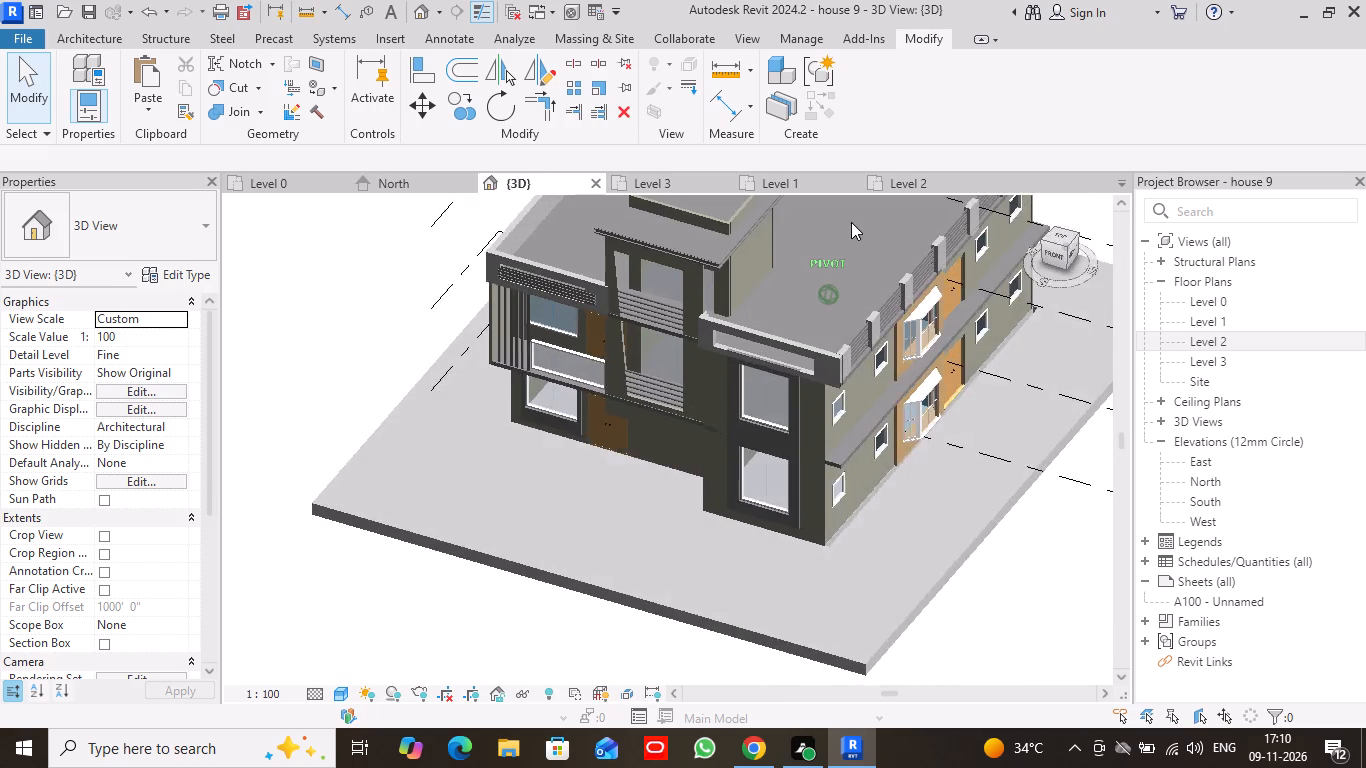
drag(851, 222, 848, 215)
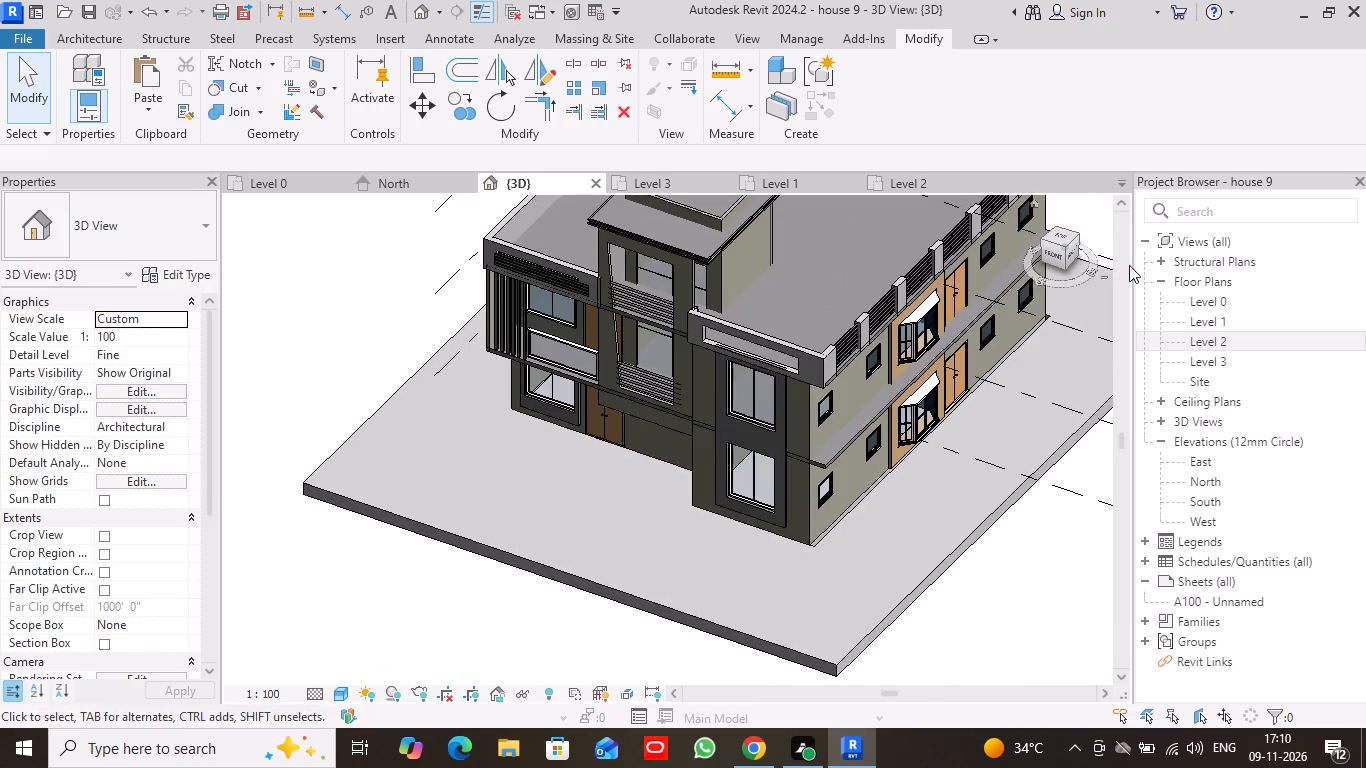
scroll(1020, 423, up, 3)
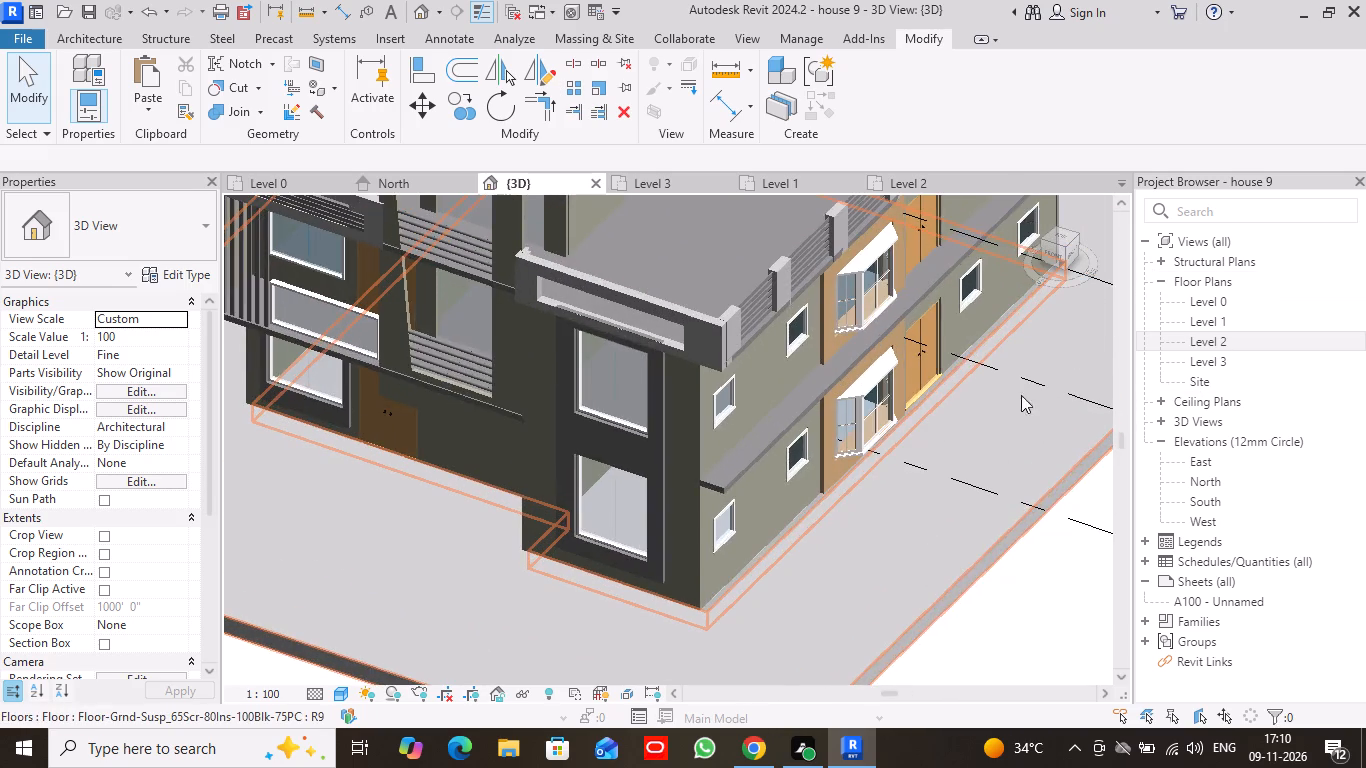
middle_drag(1016, 346, 886, 429)
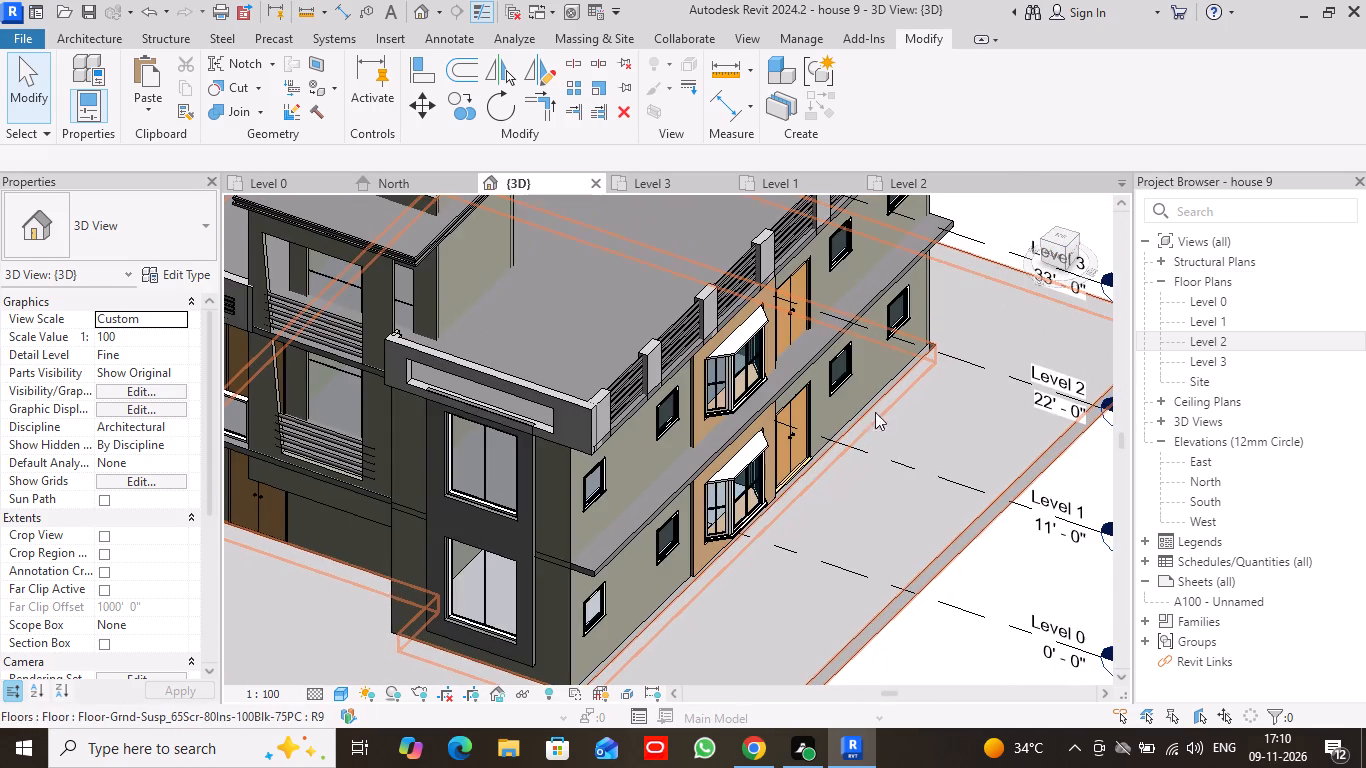
scroll(839, 379, up, 4)
scroll(928, 342, down, 1)
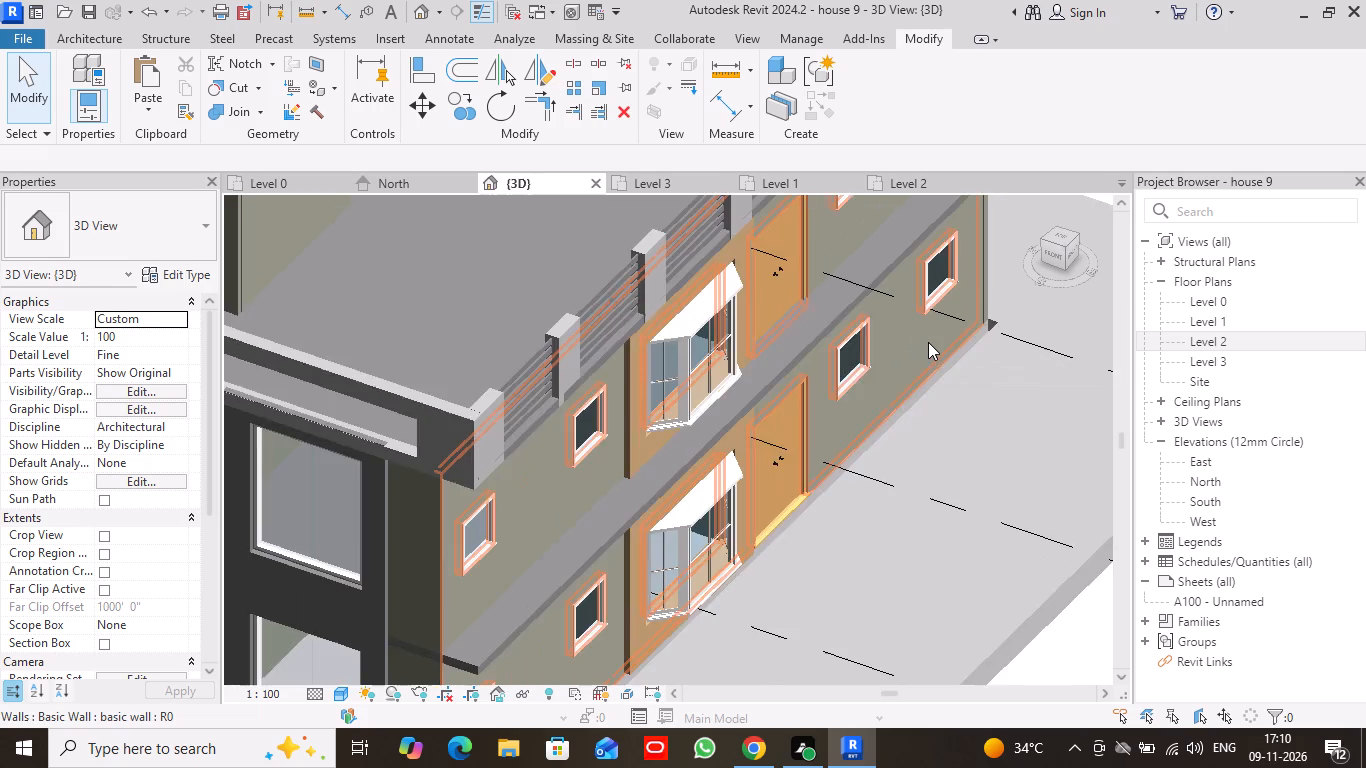
scroll(928, 342, down, 2)
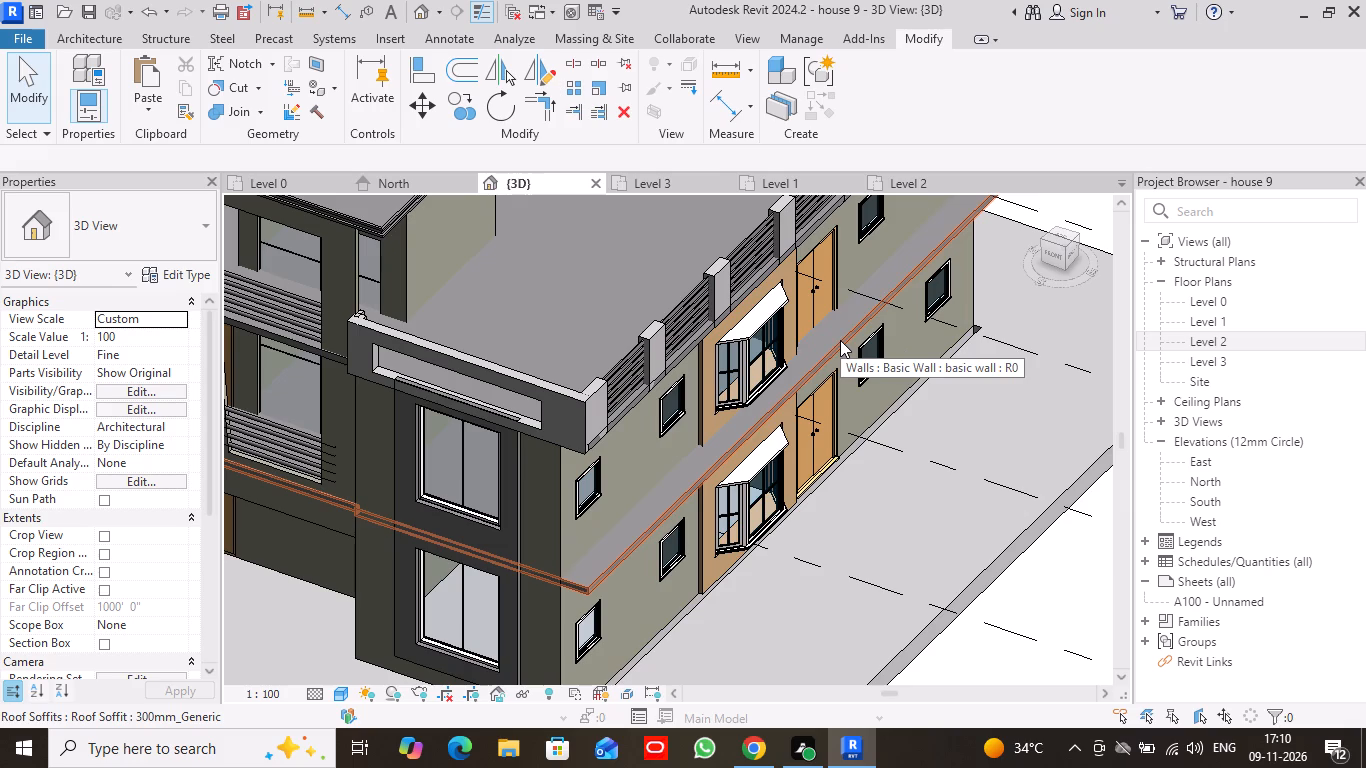
Select the 300mm_Generic roof soffit in the Level 1 floor plan and examine its outer edge near the bay window.
click(820, 190)
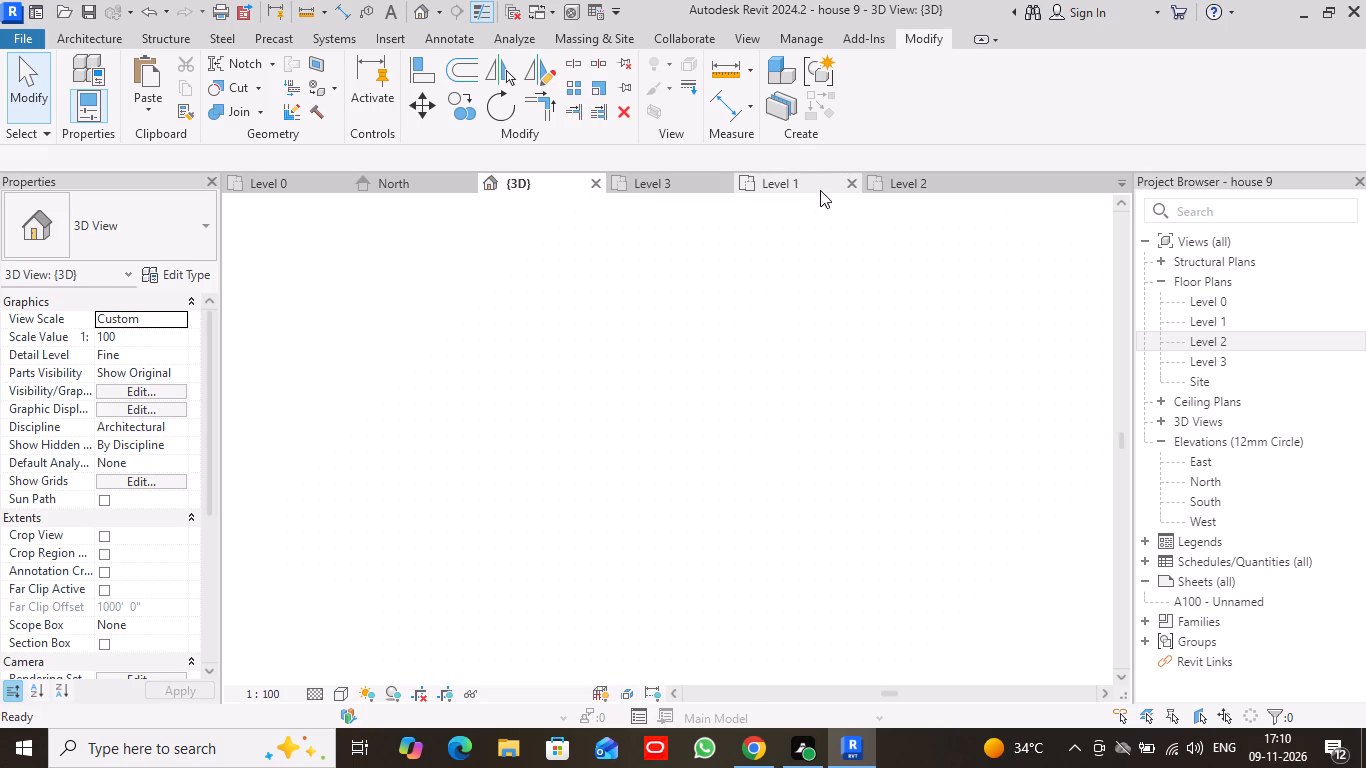
scroll(869, 340, down, 3)
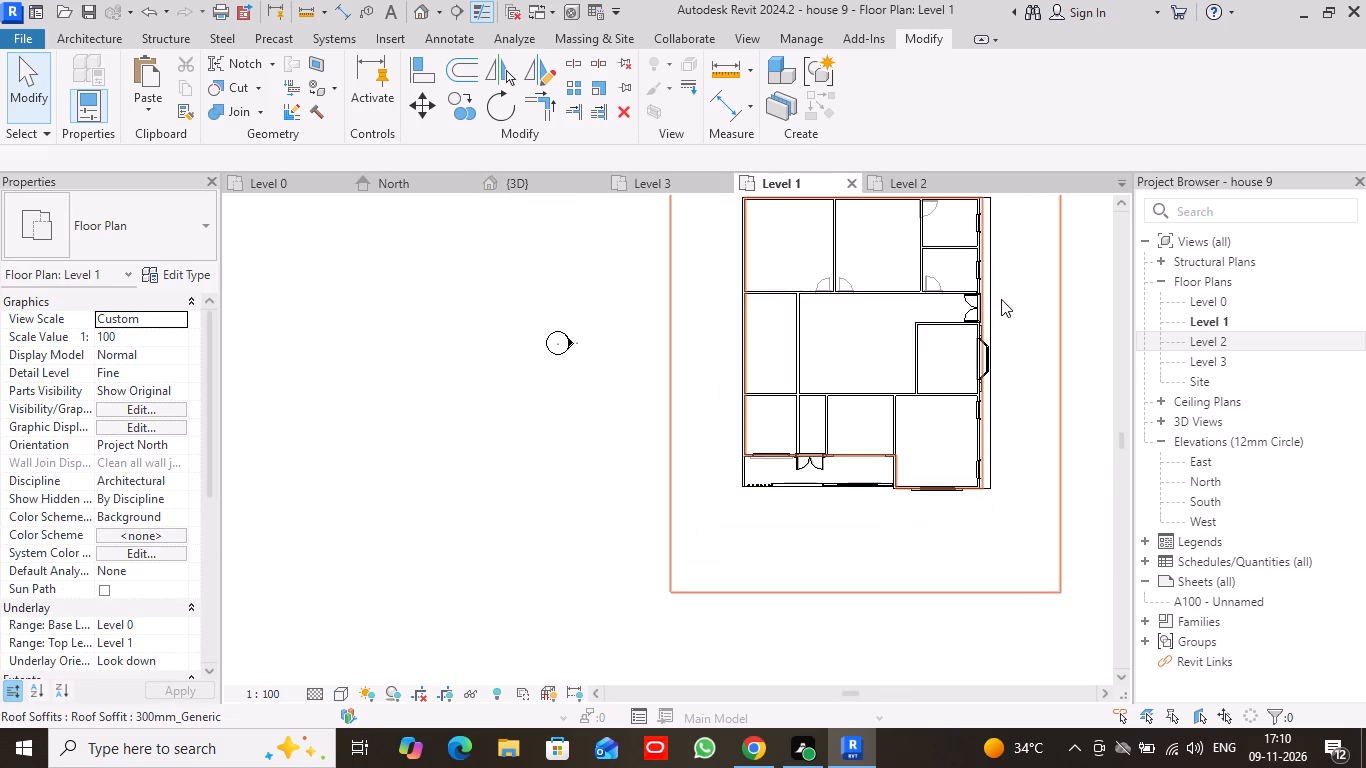
middle_drag(1008, 299, 797, 301)
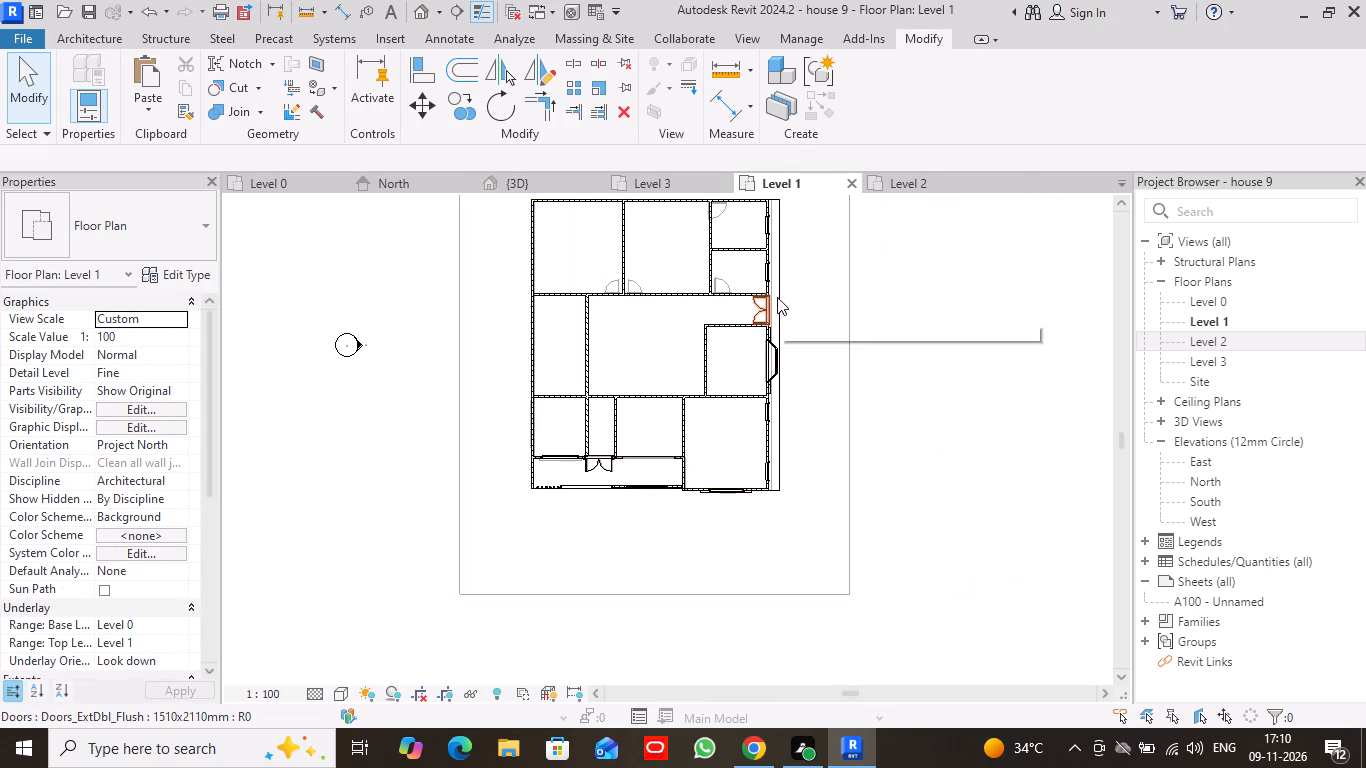
click(779, 285)
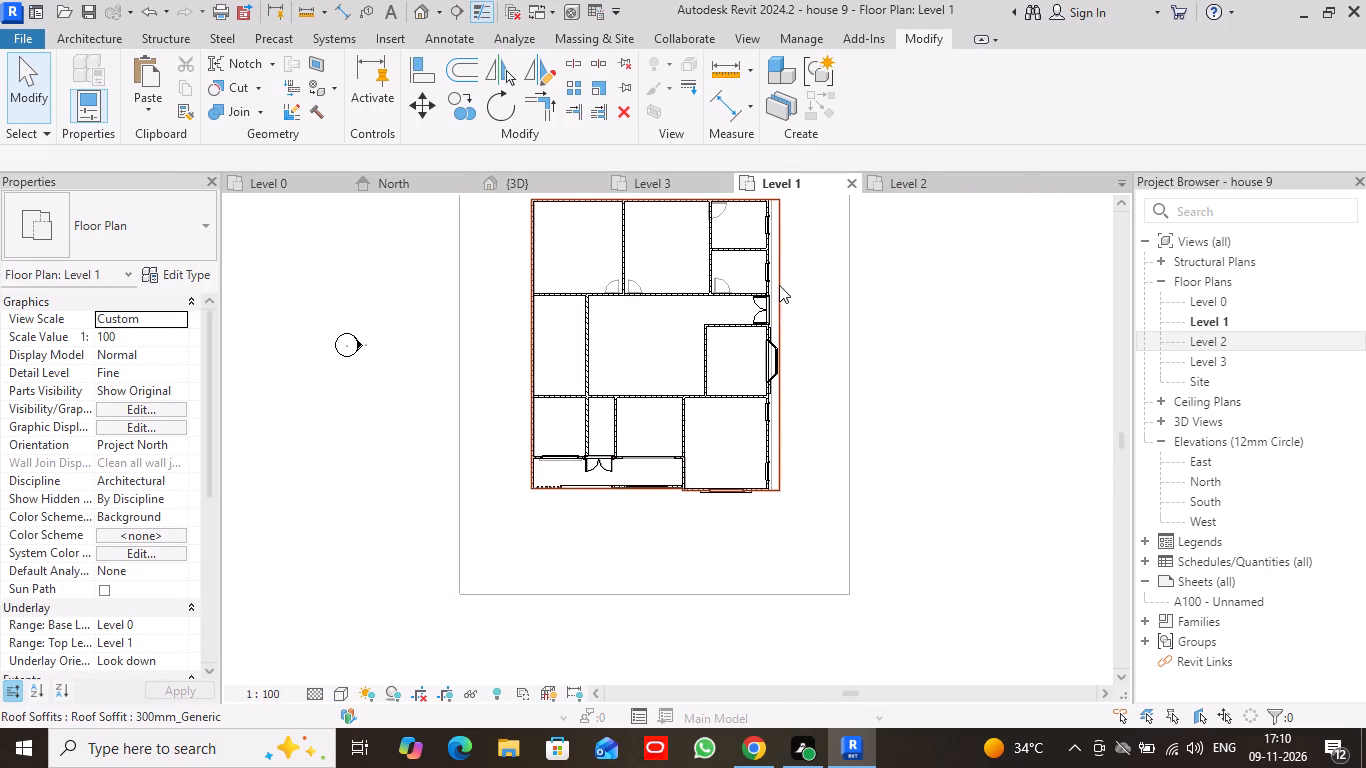
click(780, 309)
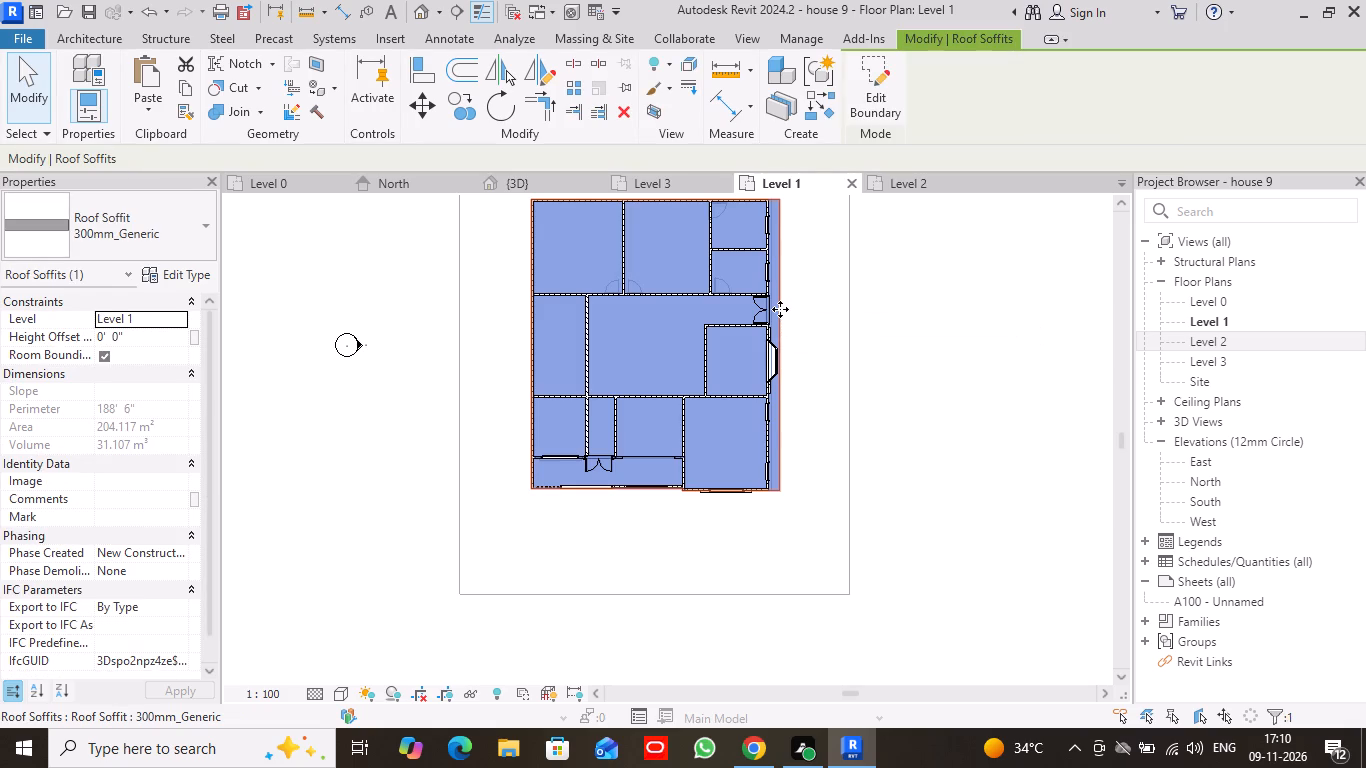
scroll(791, 326, up, 7)
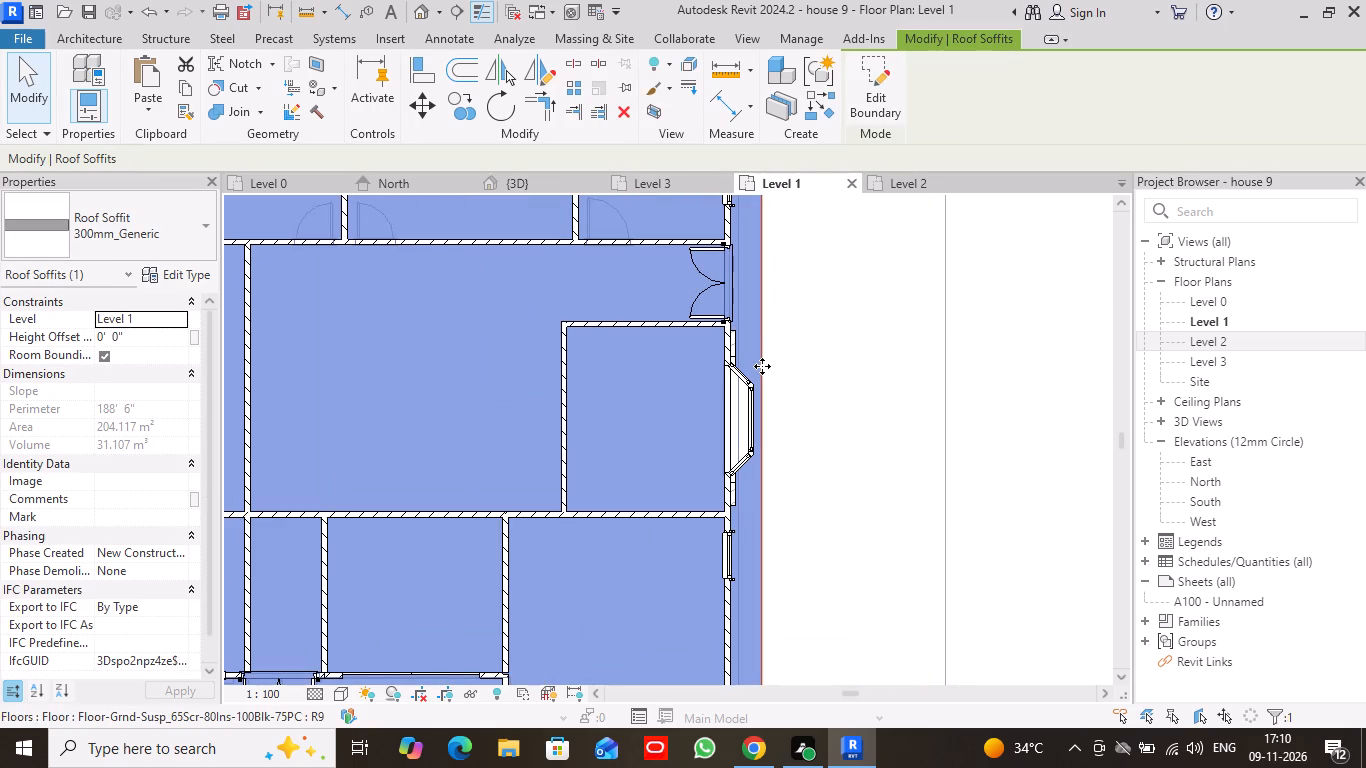
Inspect the Level 1 roof soffit's overhang along the bay-window wall in the 3D view, from above and at an angle.
click(559, 176)
click(1054, 235)
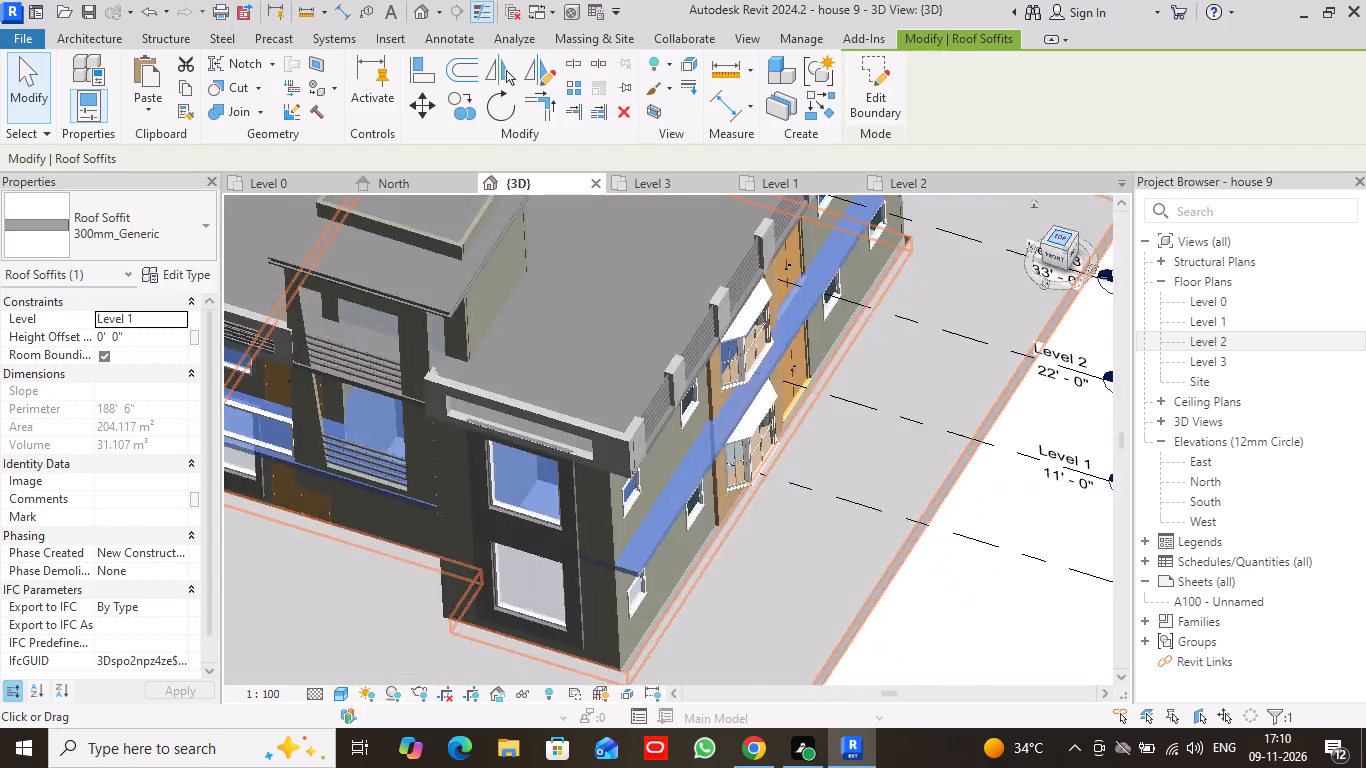
scroll(777, 363, up, 6)
scroll(886, 397, up, 3)
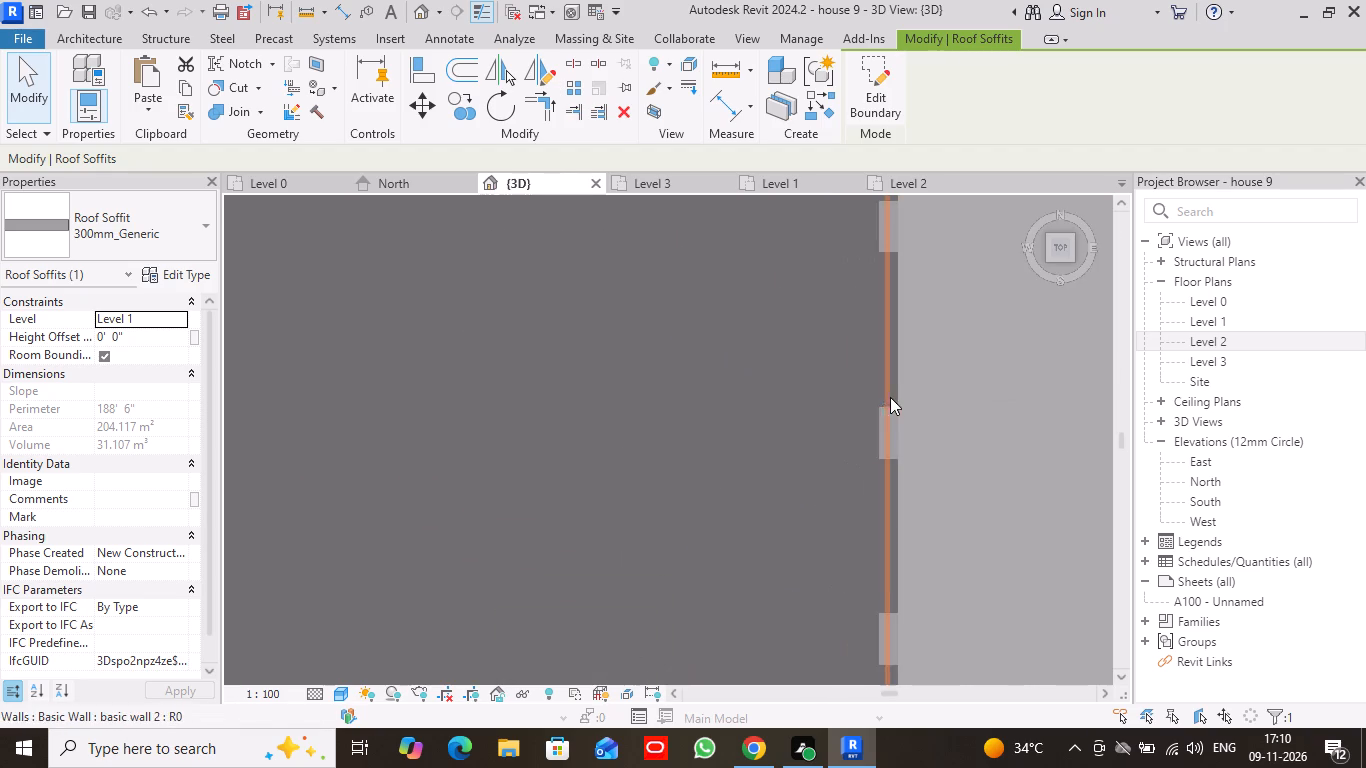
middle_drag(899, 397, 729, 384)
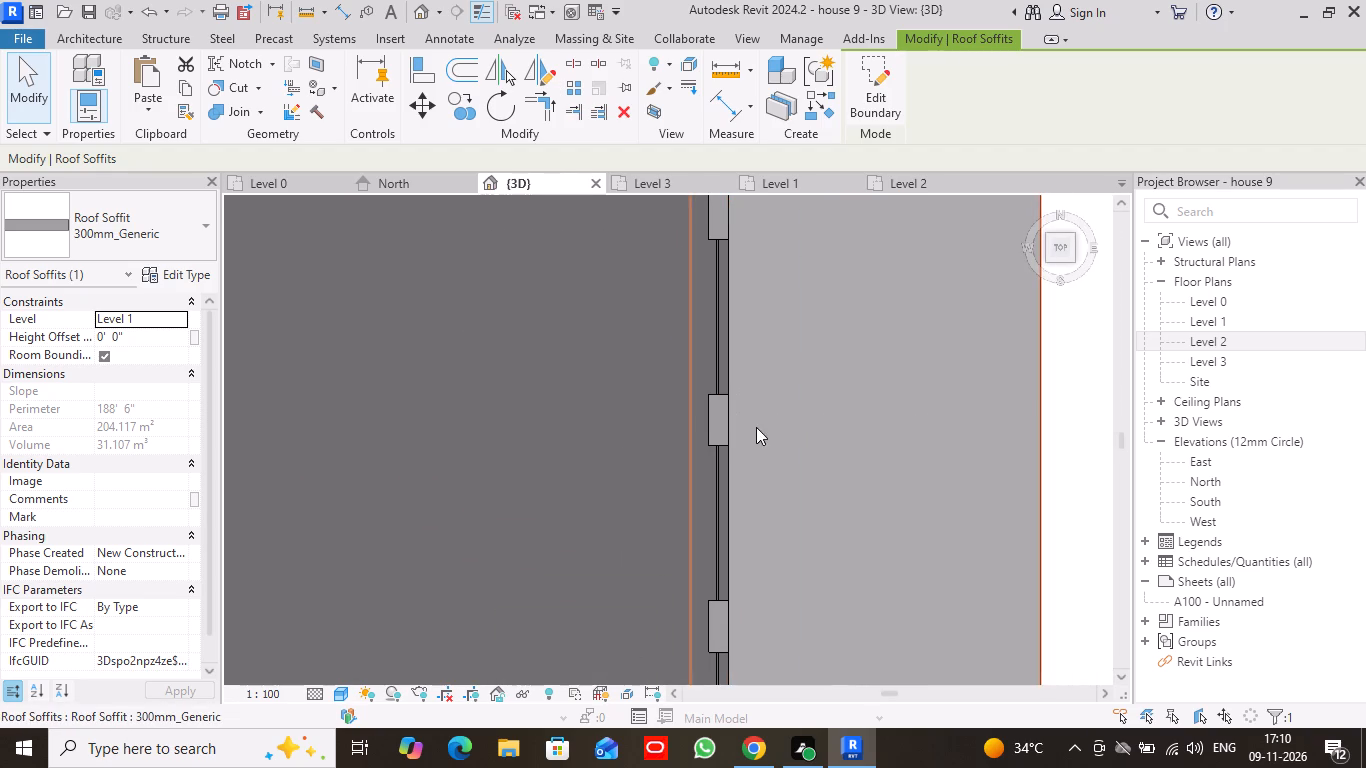
drag(1072, 245, 997, 213)
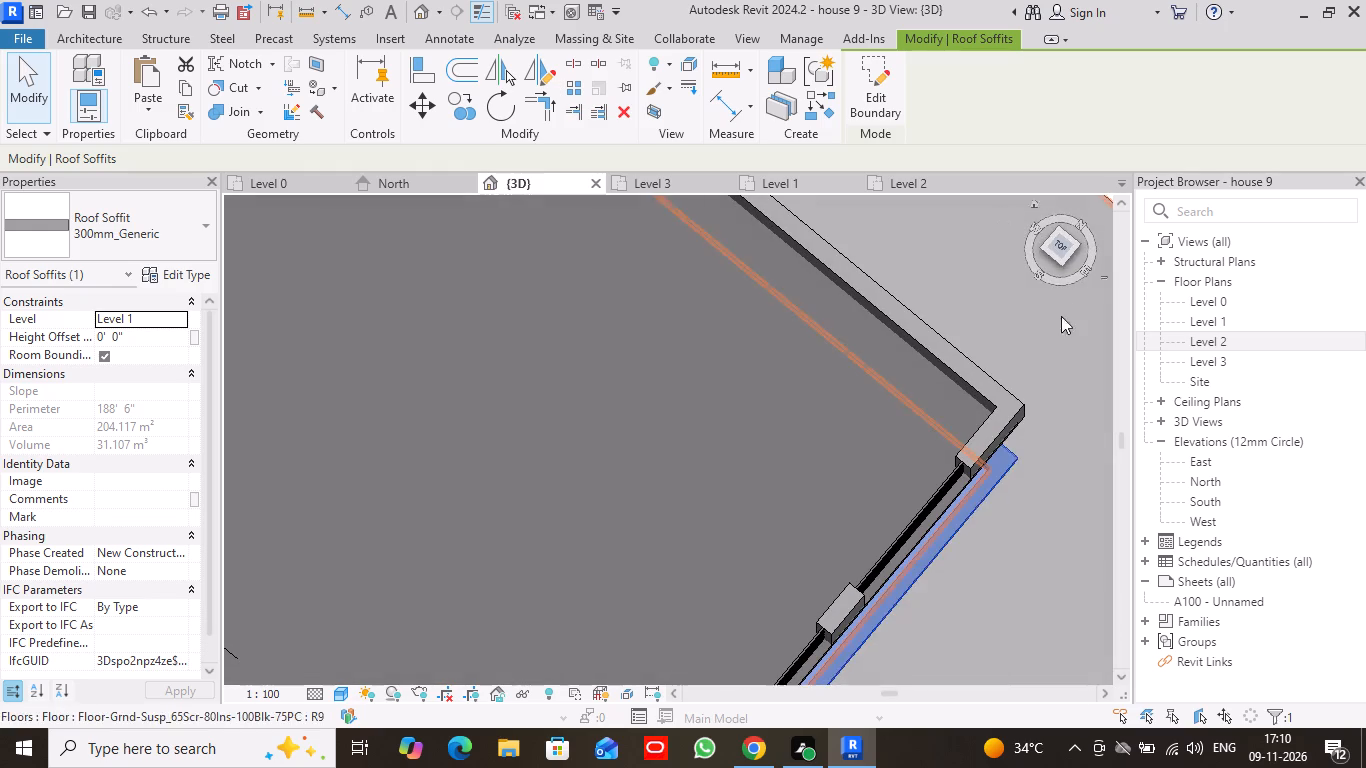
middle_drag(920, 591, 883, 246)
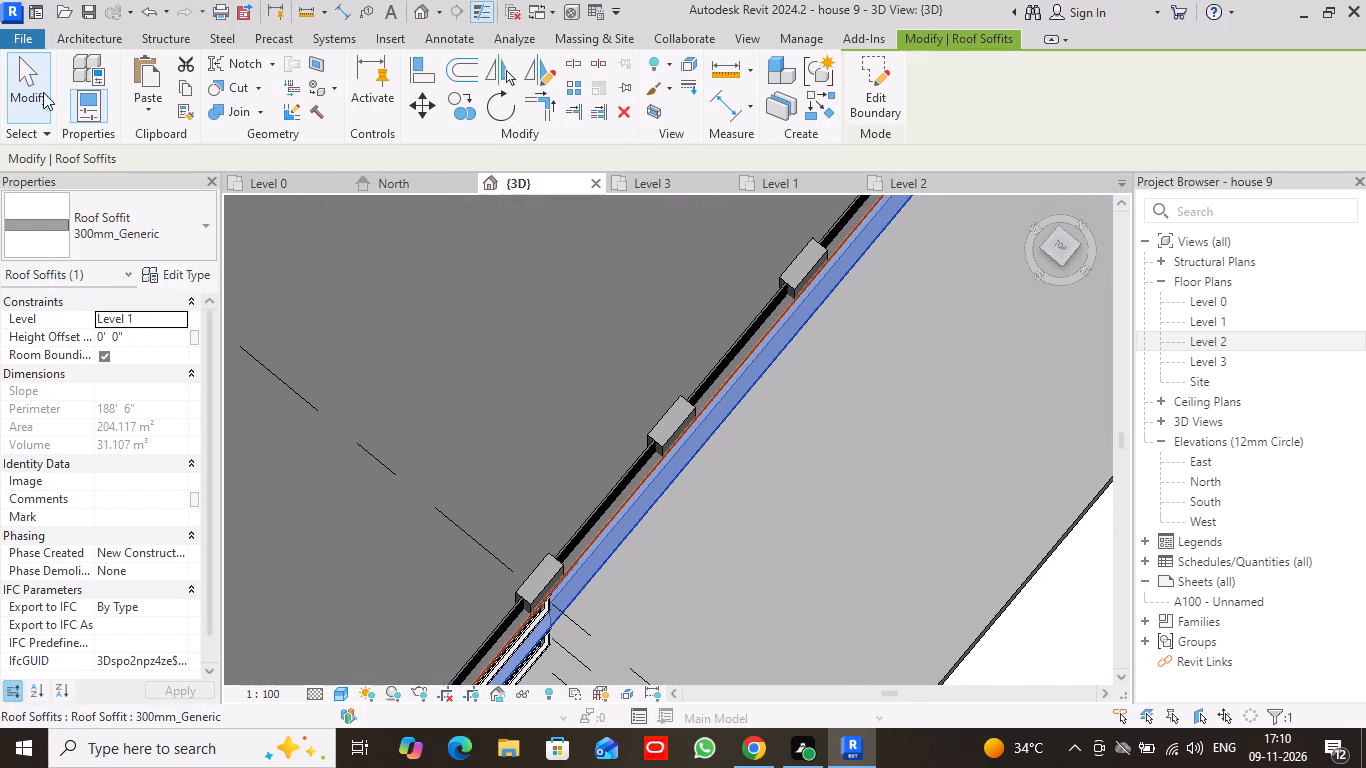
click(684, 468)
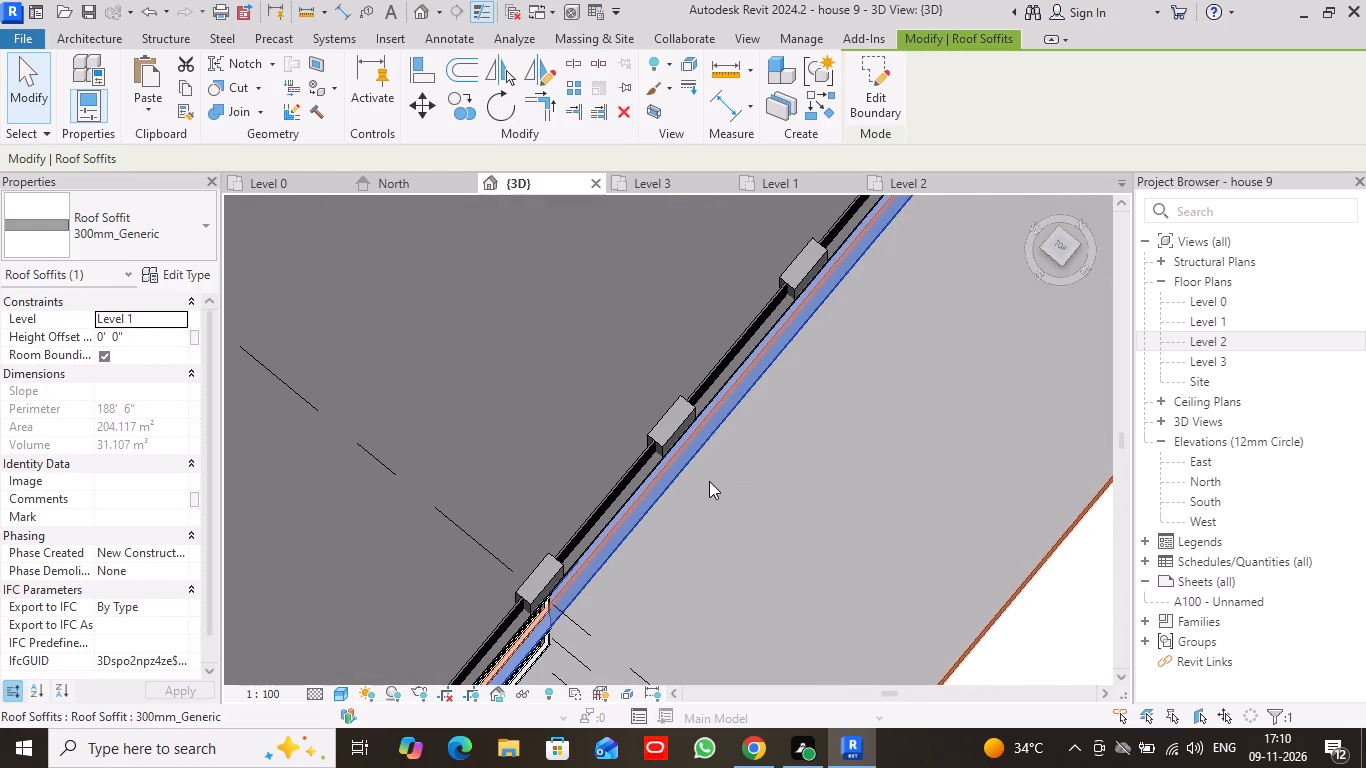
click(677, 473)
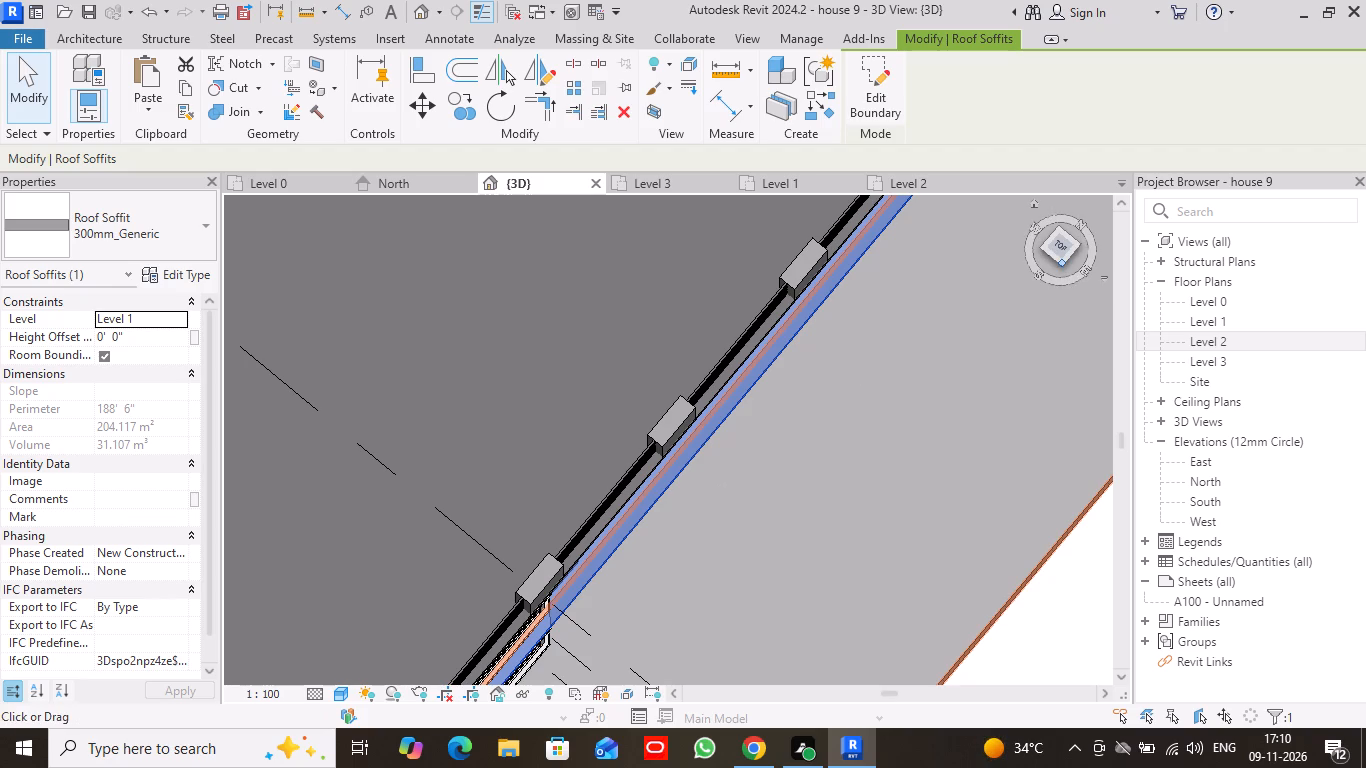
drag(1061, 262, 1054, 228)
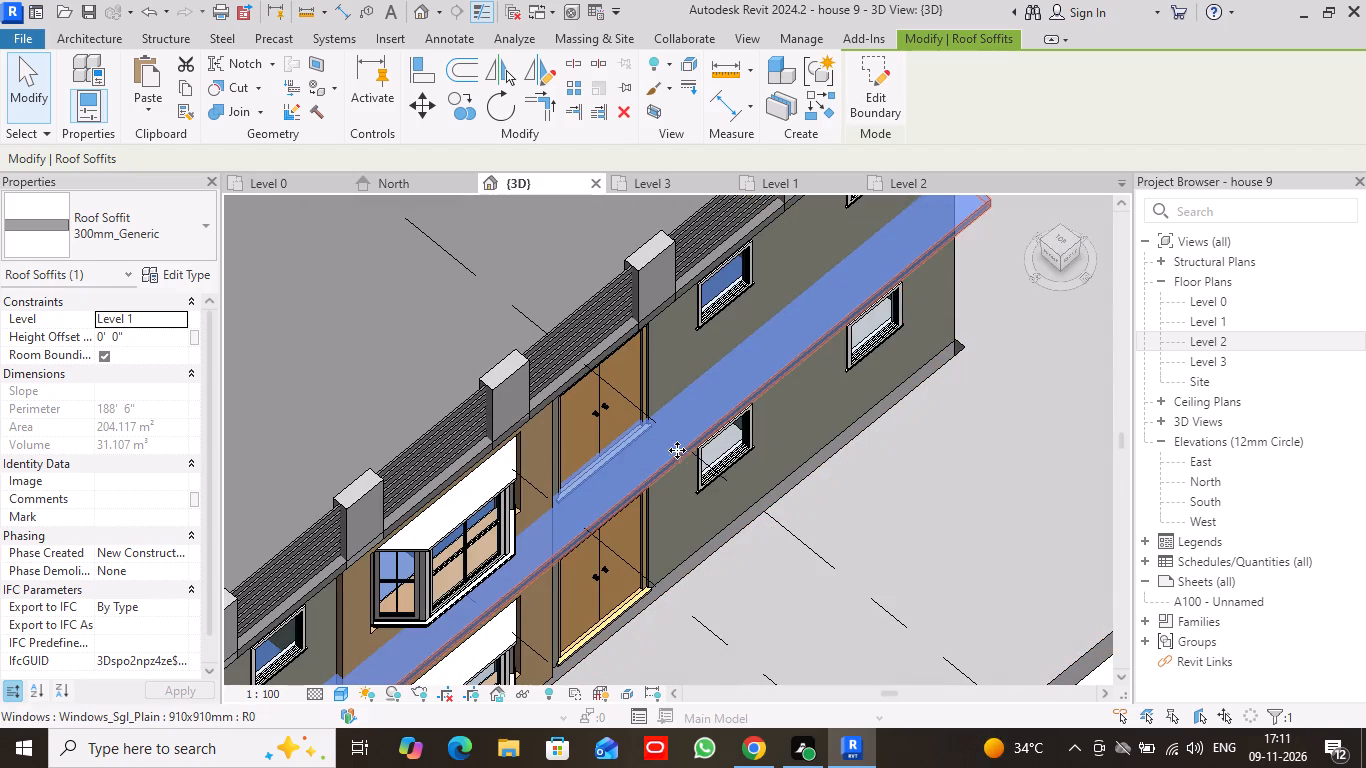
click(12, 65)
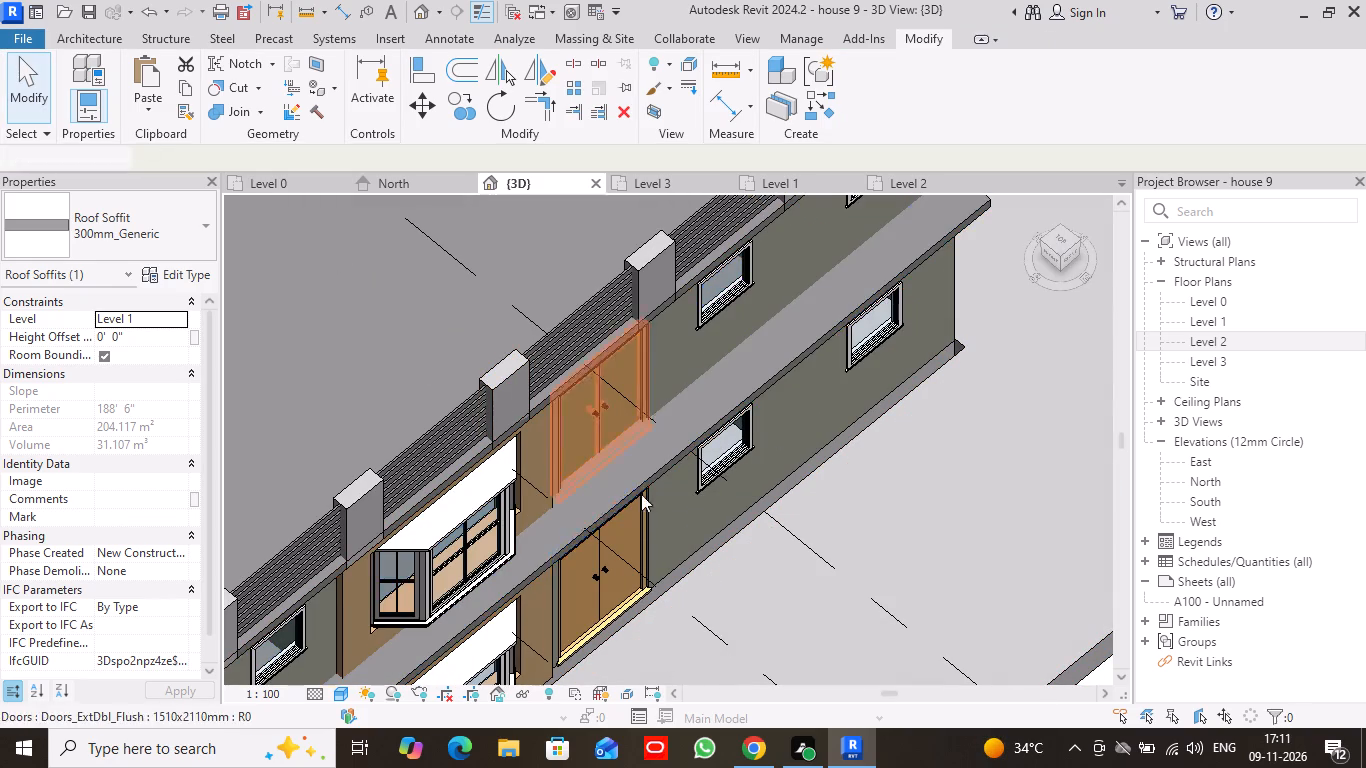
click(648, 477)
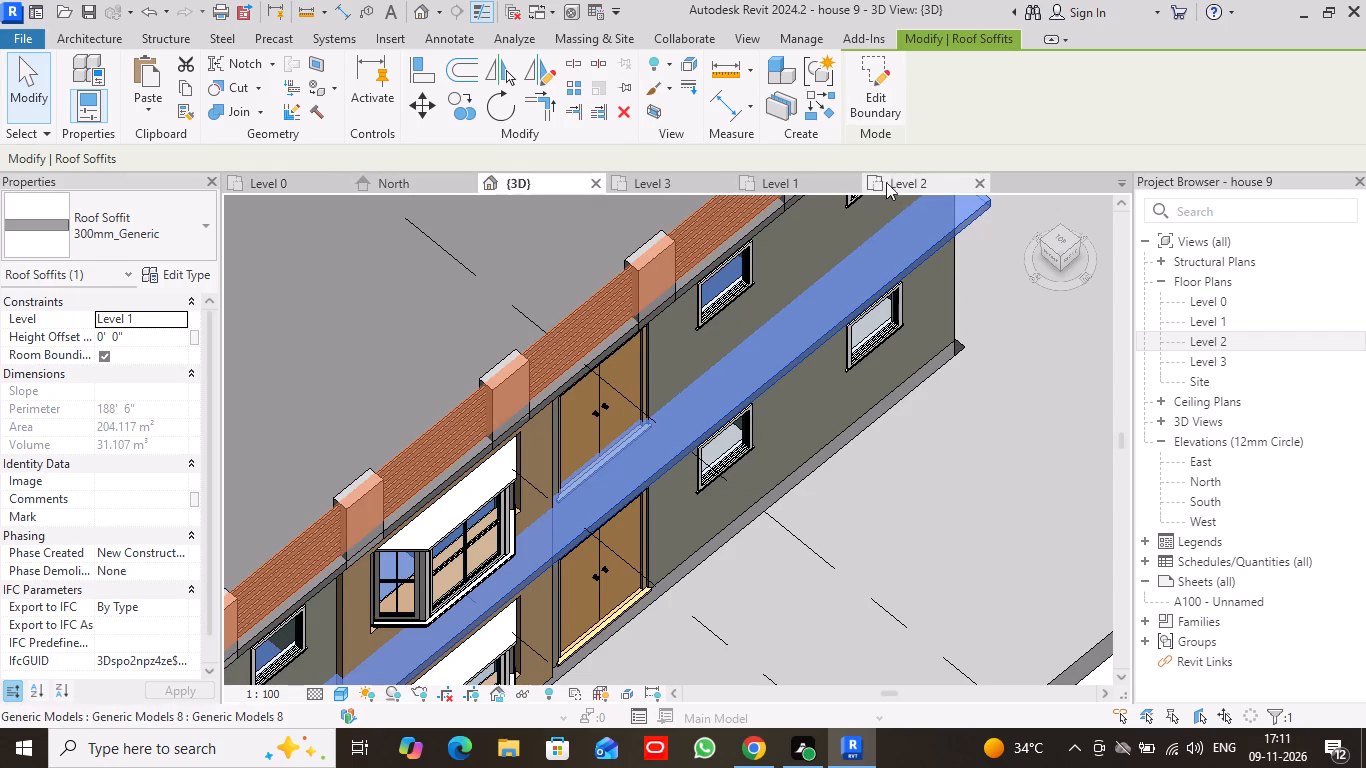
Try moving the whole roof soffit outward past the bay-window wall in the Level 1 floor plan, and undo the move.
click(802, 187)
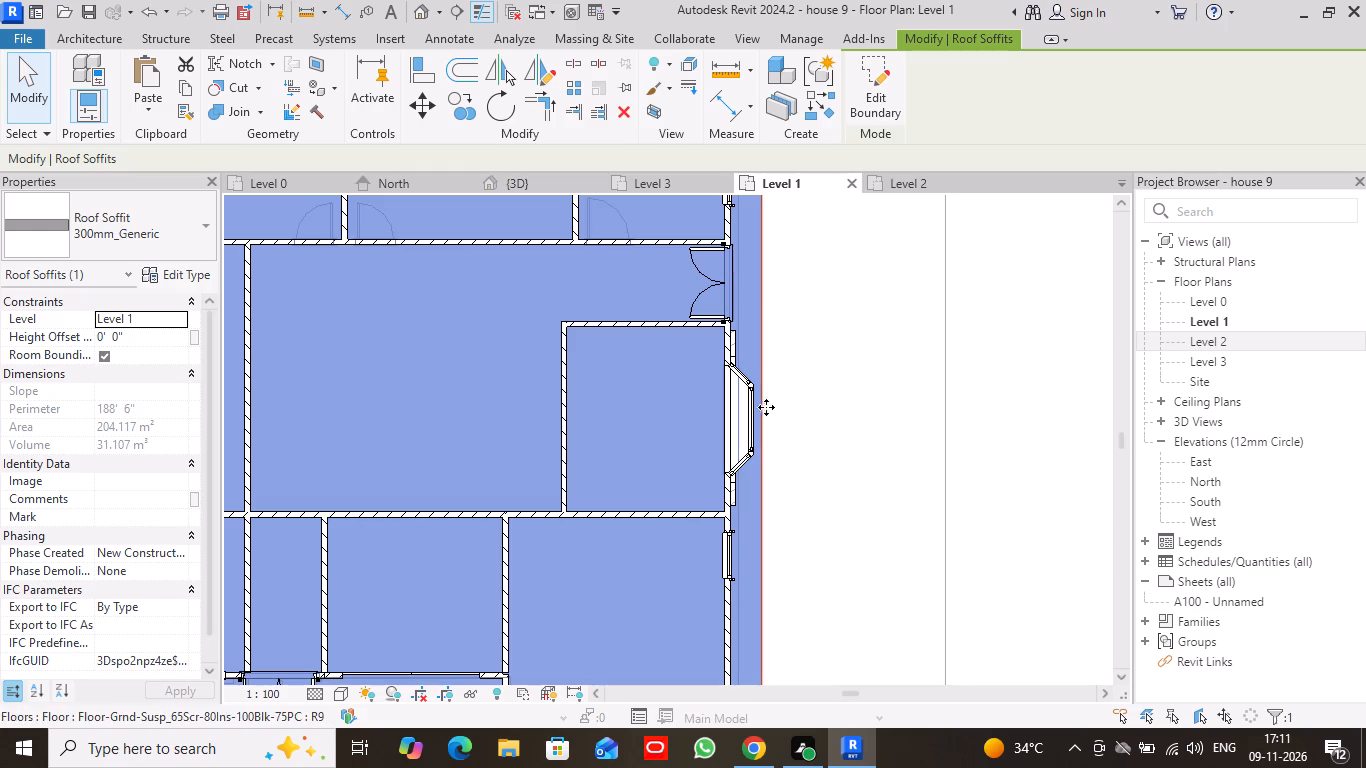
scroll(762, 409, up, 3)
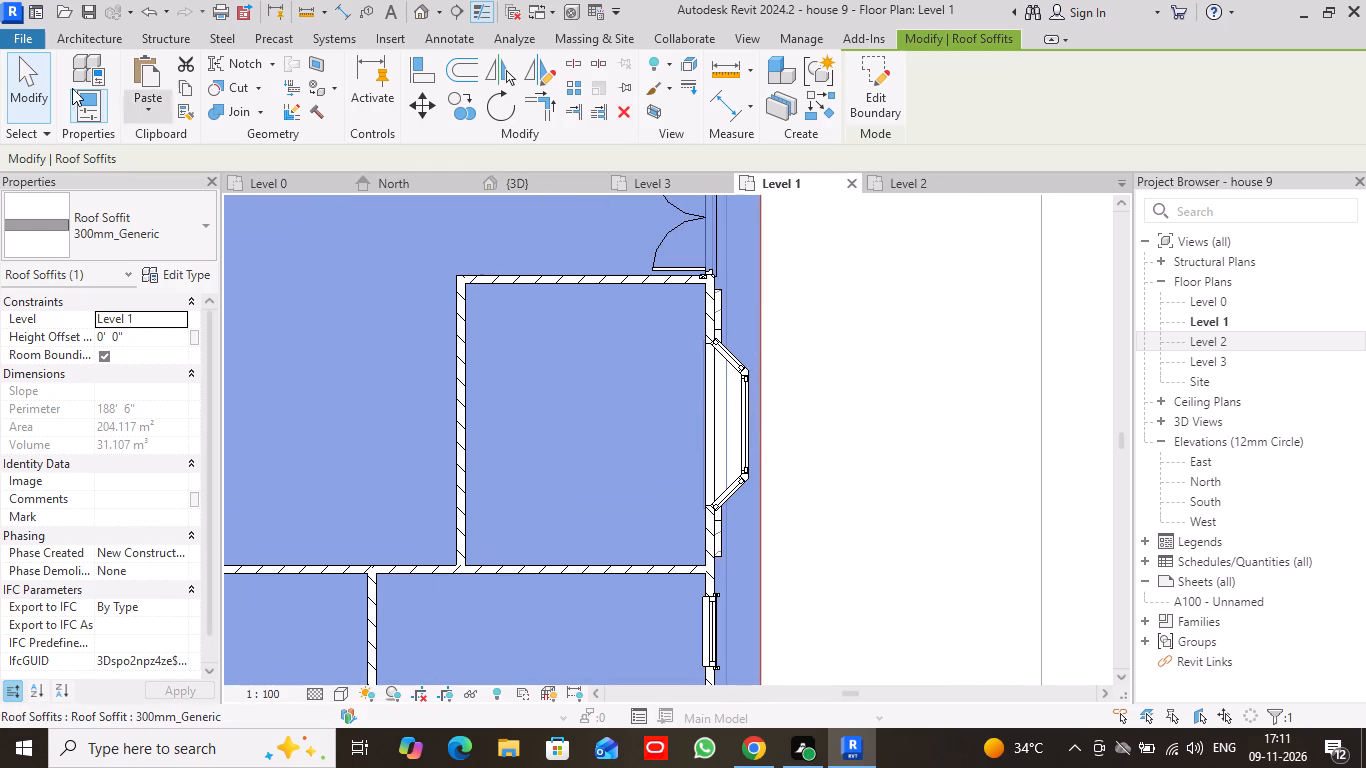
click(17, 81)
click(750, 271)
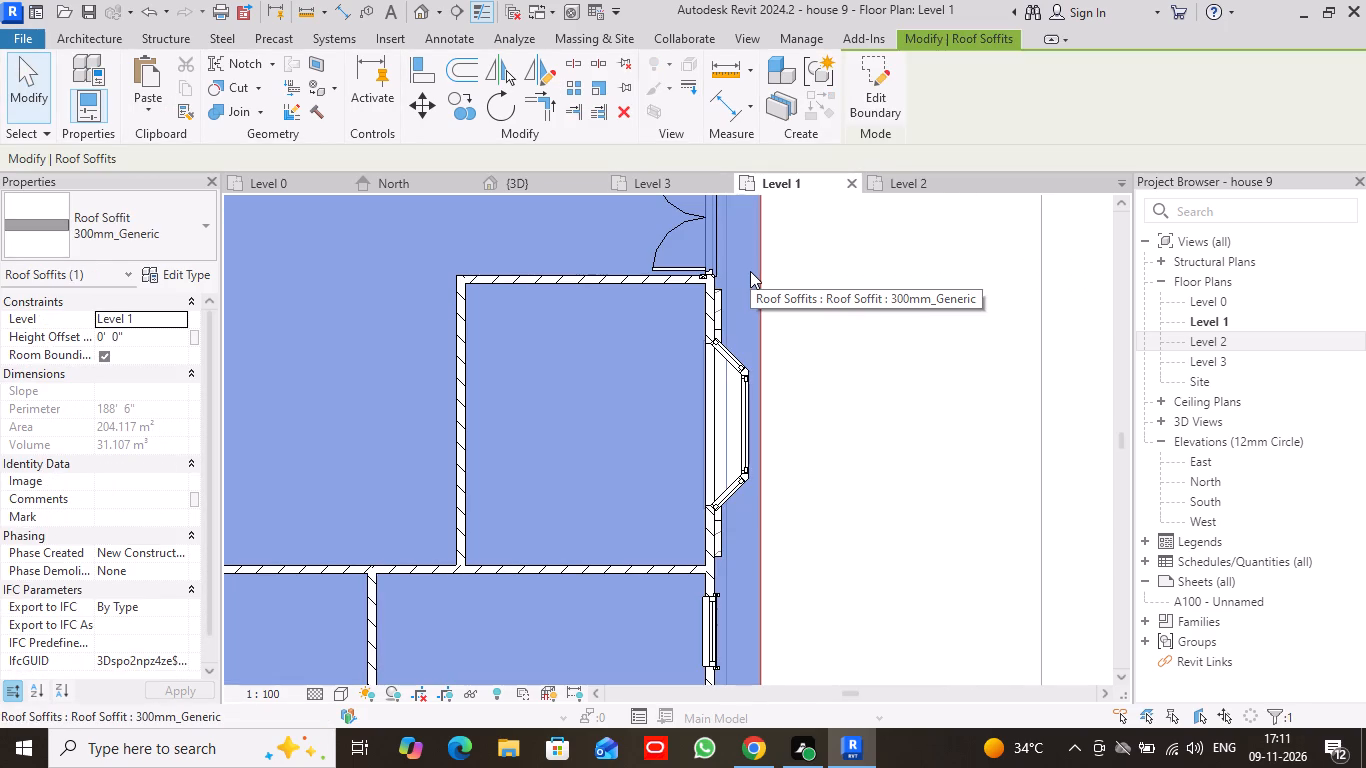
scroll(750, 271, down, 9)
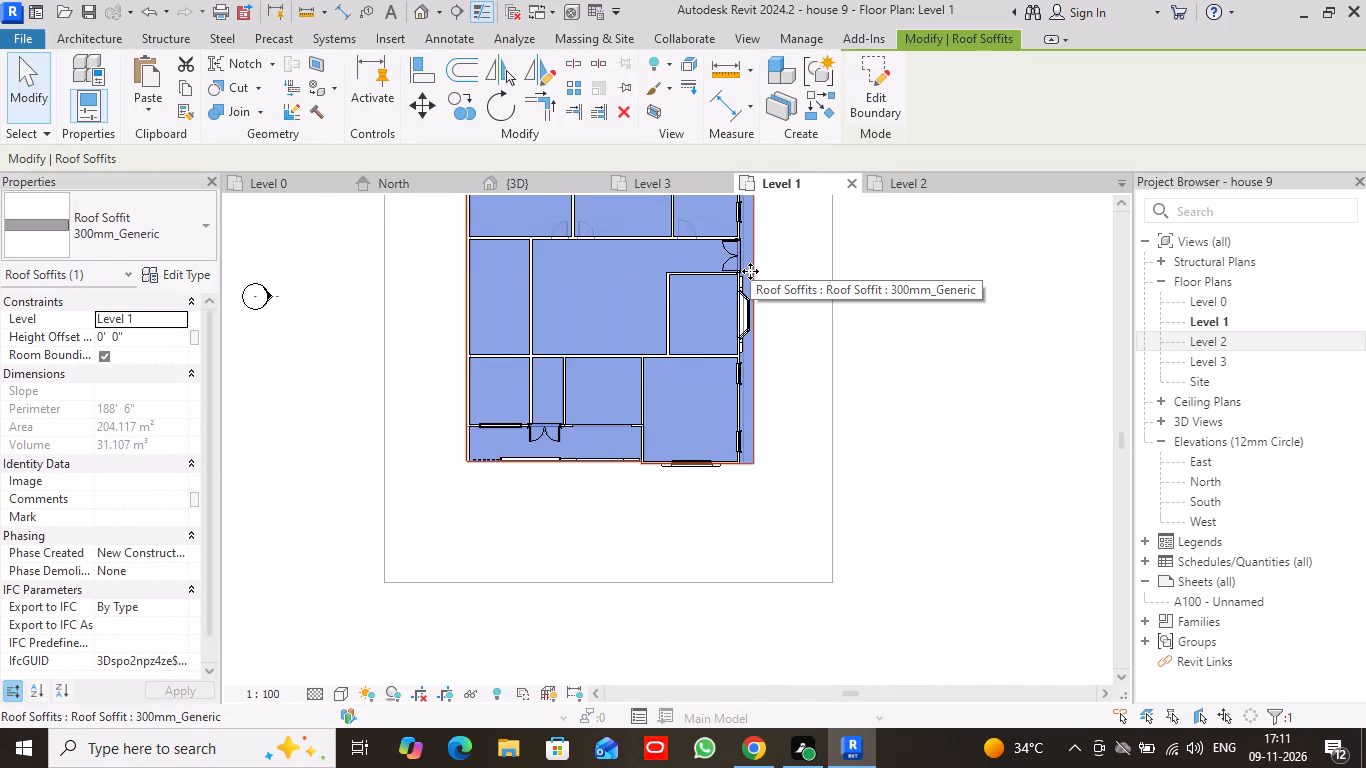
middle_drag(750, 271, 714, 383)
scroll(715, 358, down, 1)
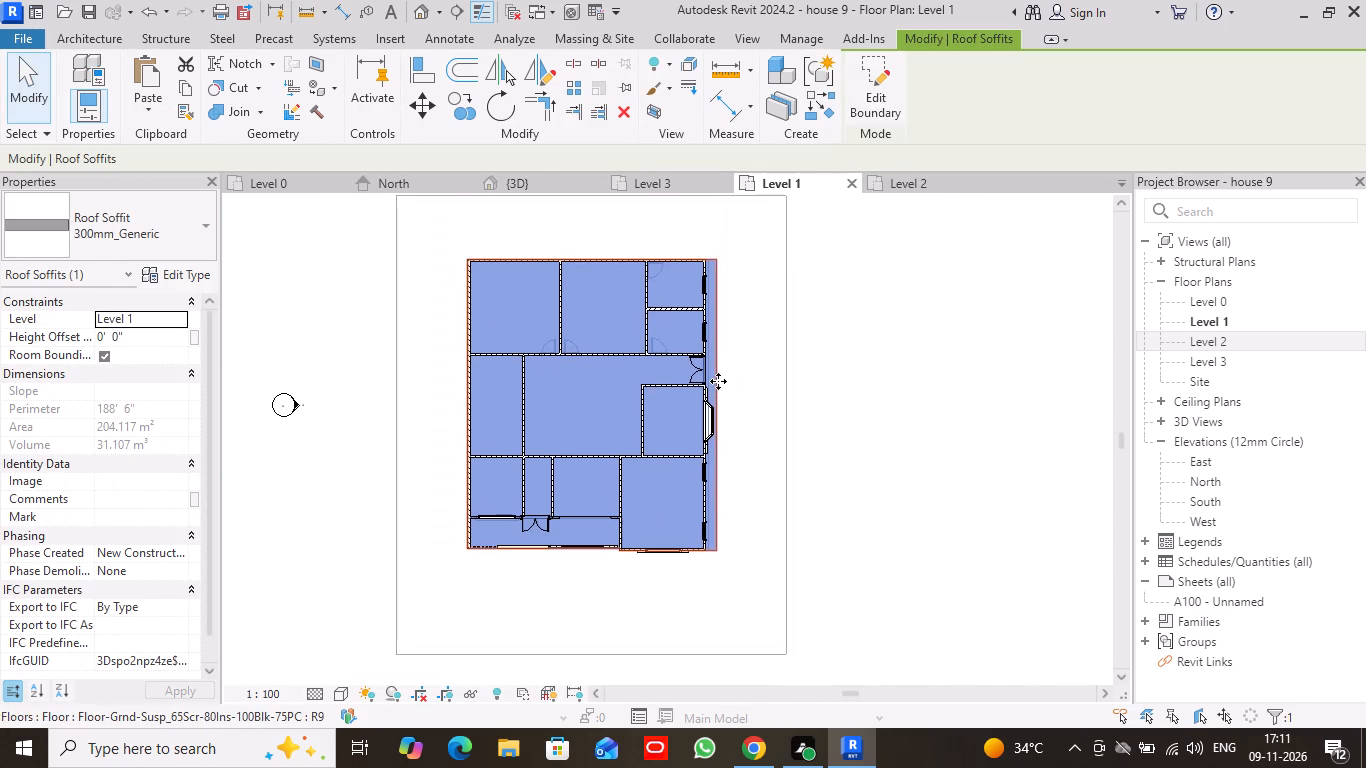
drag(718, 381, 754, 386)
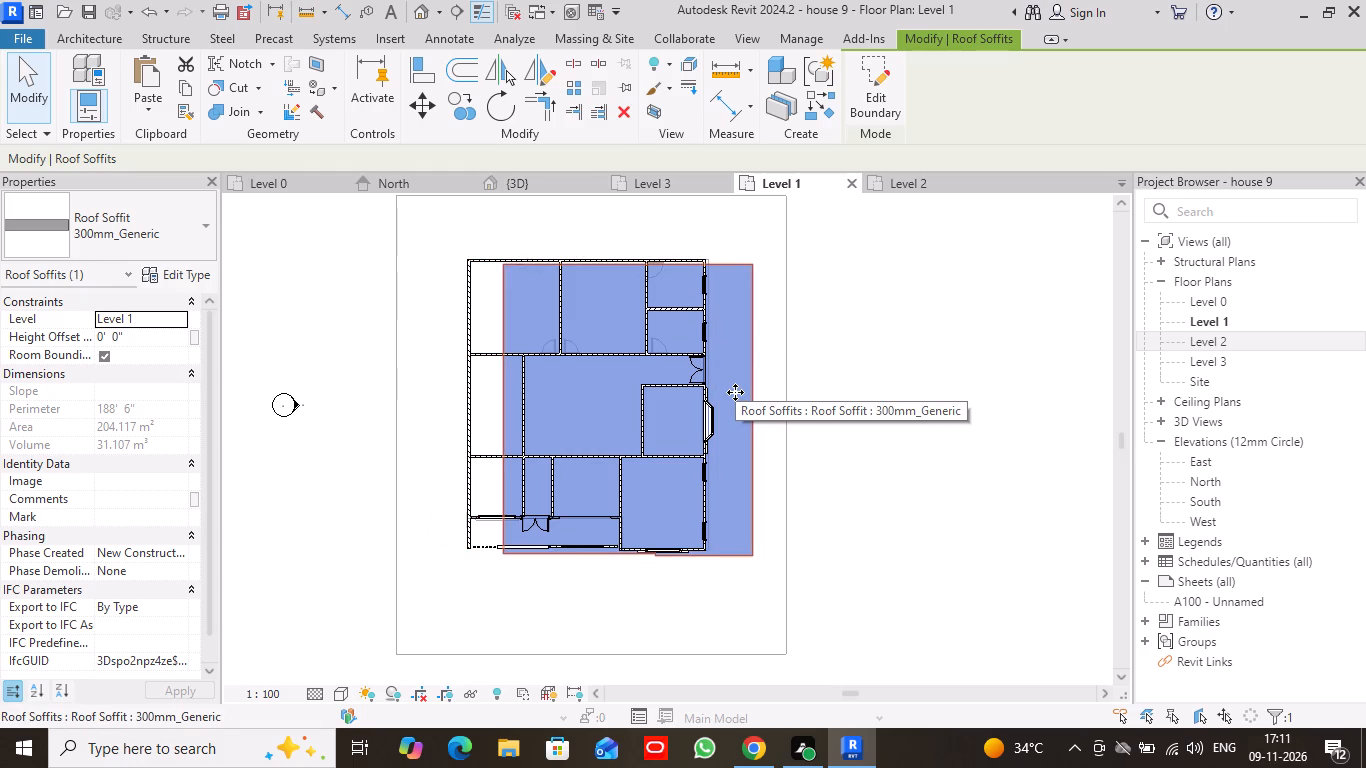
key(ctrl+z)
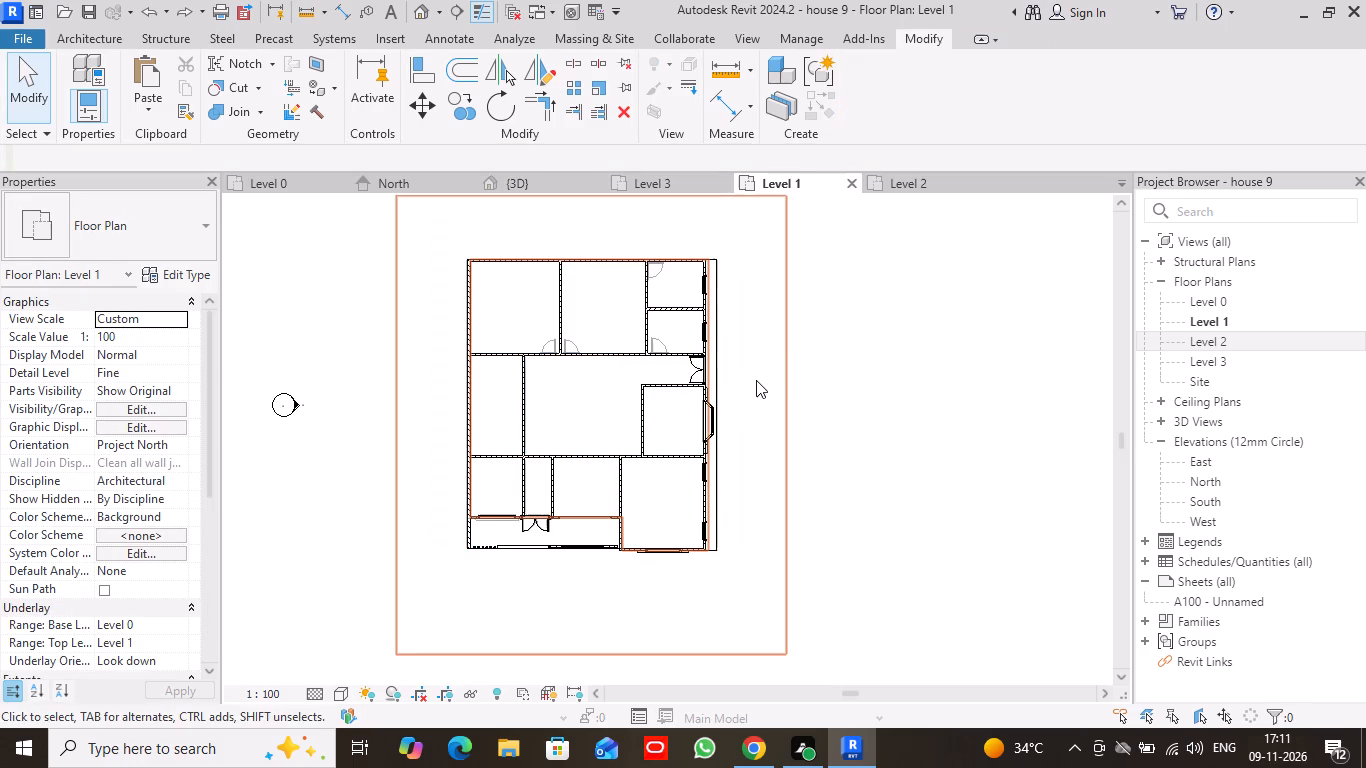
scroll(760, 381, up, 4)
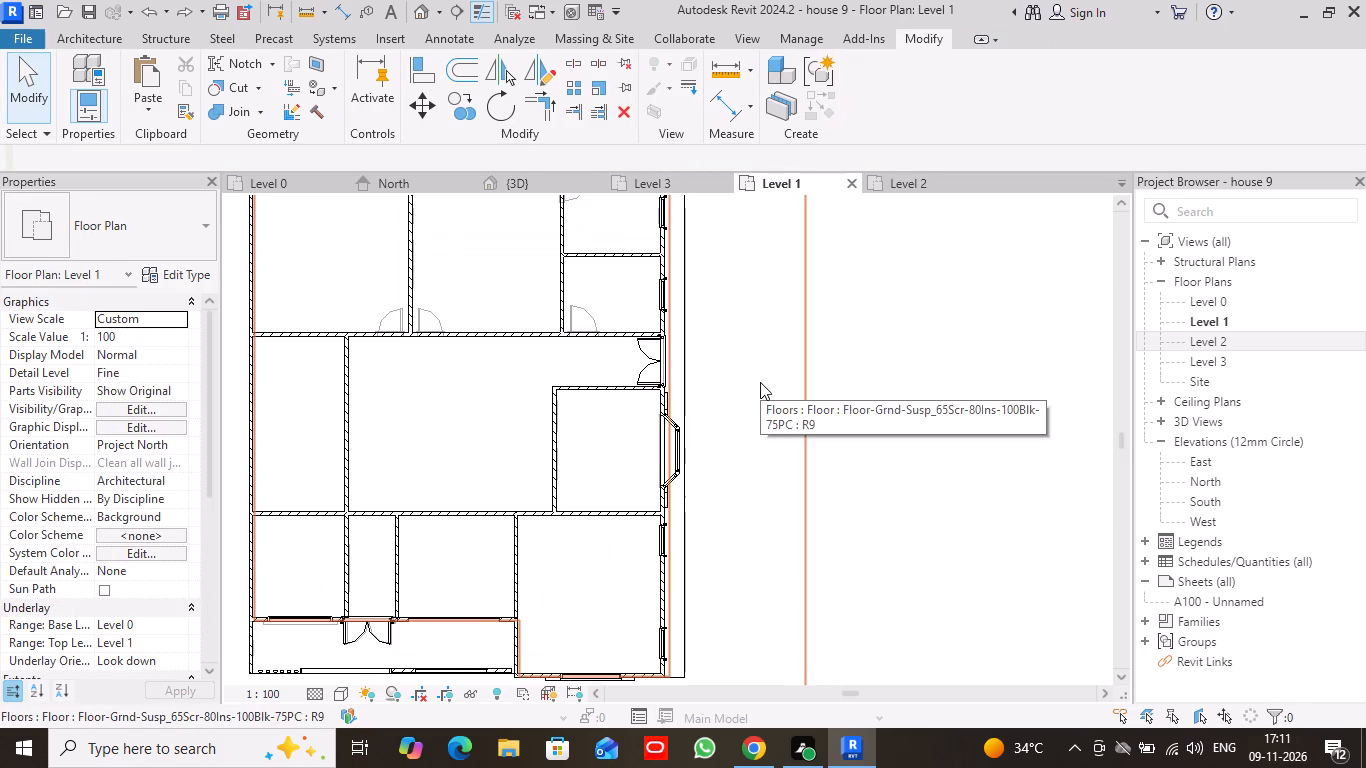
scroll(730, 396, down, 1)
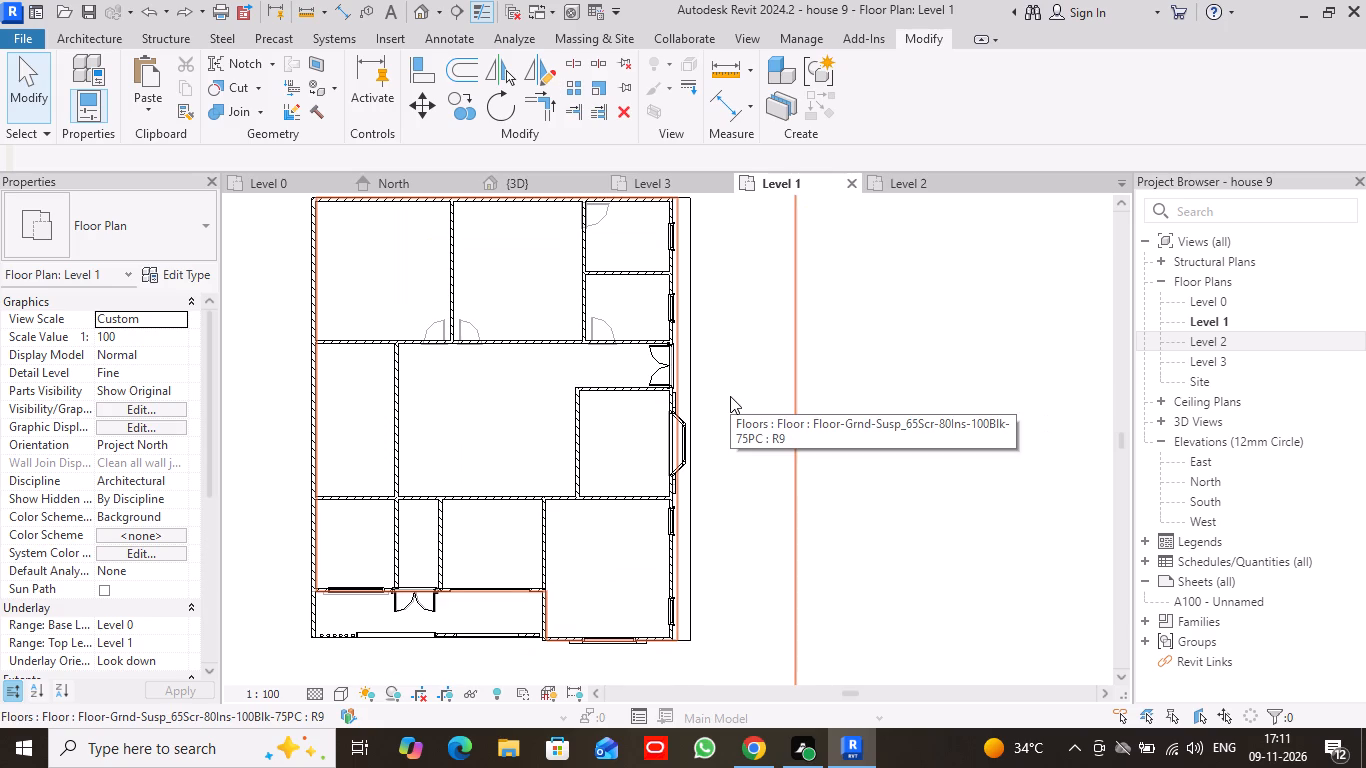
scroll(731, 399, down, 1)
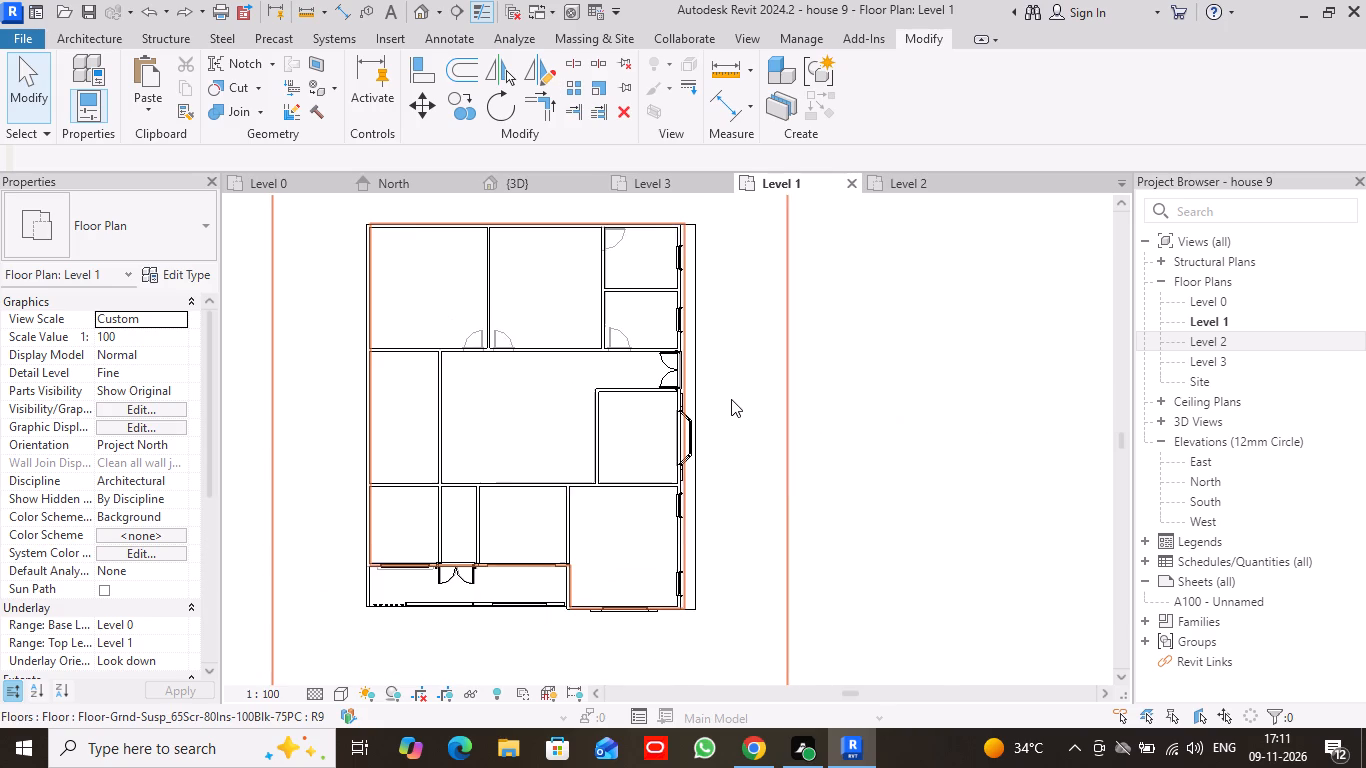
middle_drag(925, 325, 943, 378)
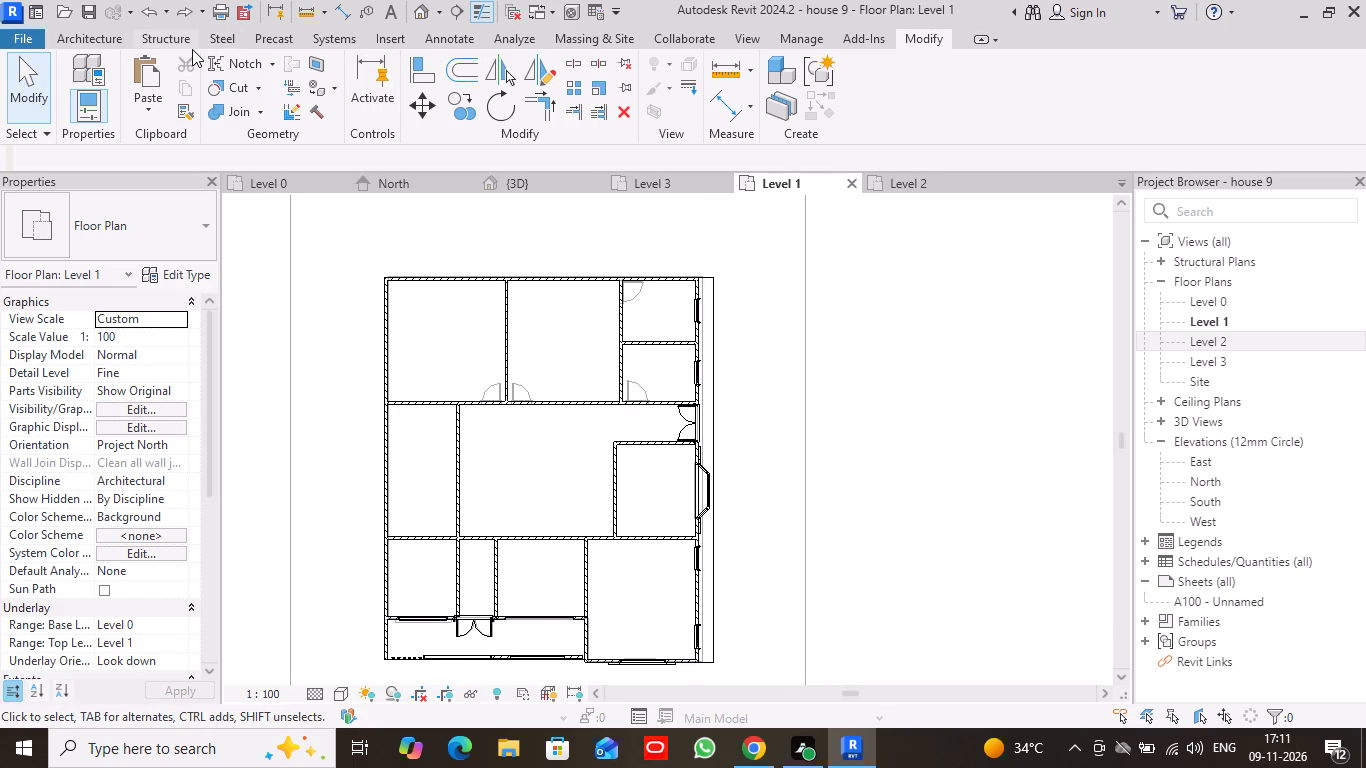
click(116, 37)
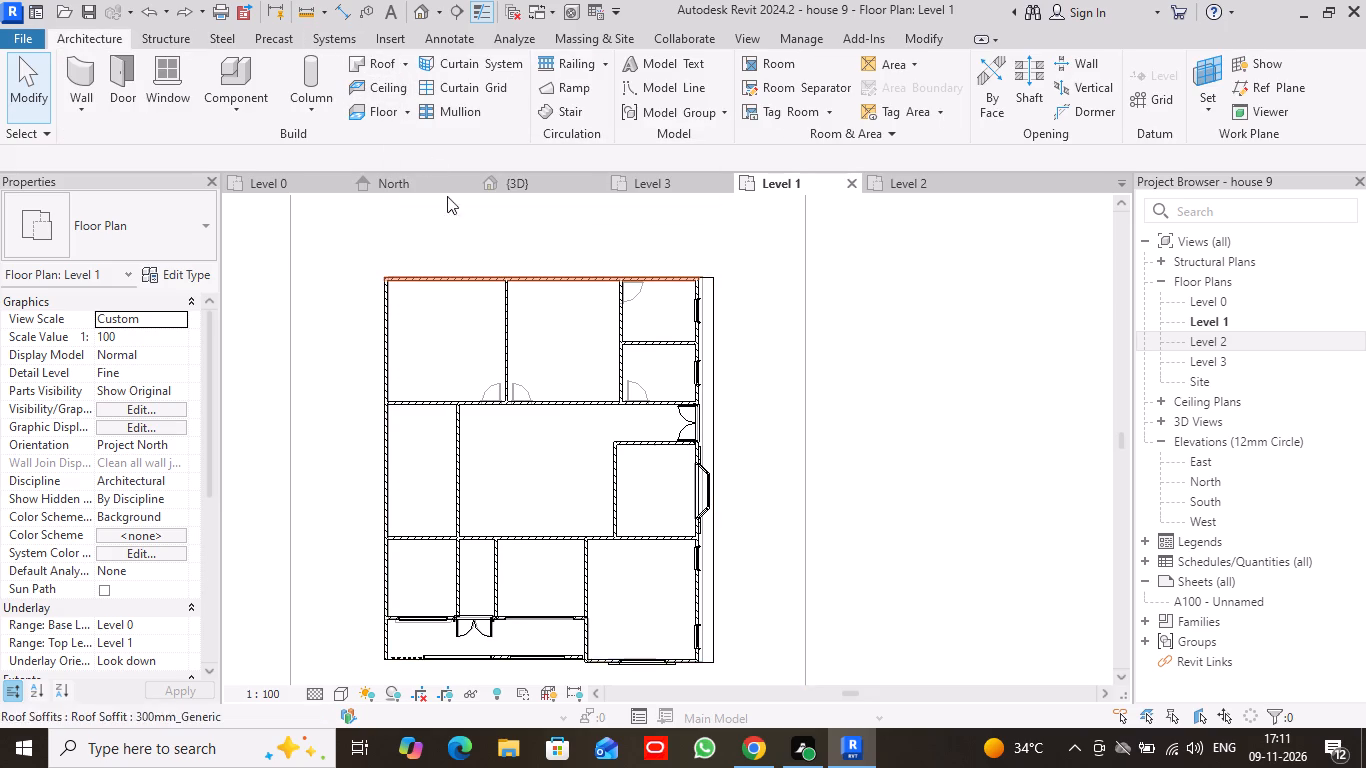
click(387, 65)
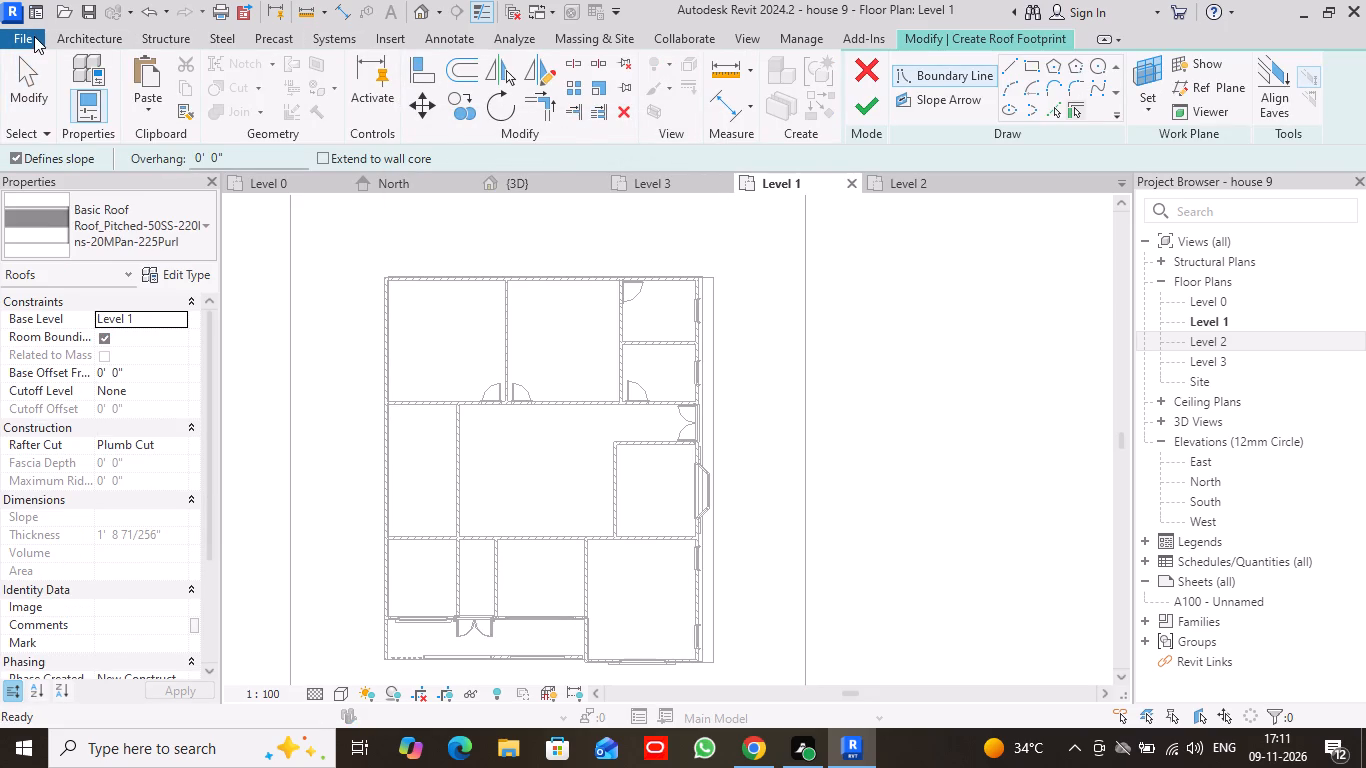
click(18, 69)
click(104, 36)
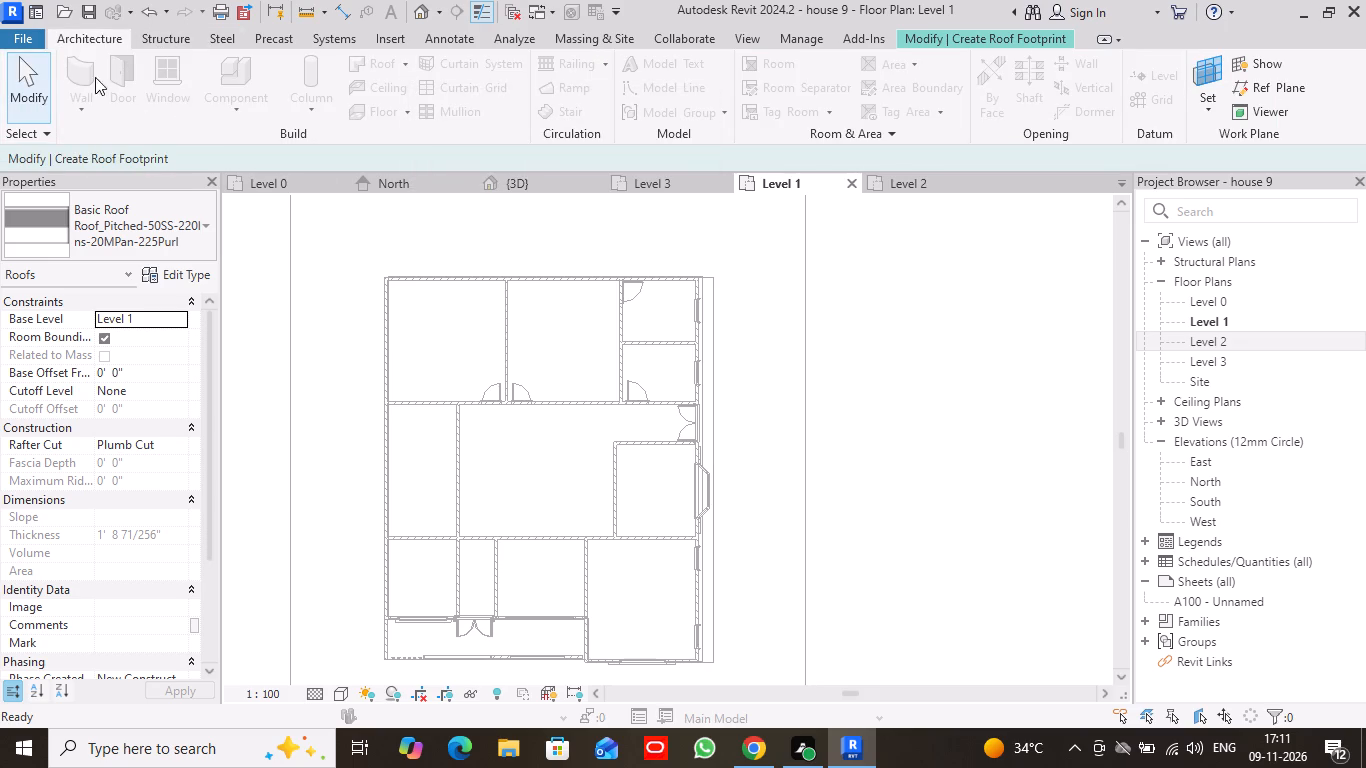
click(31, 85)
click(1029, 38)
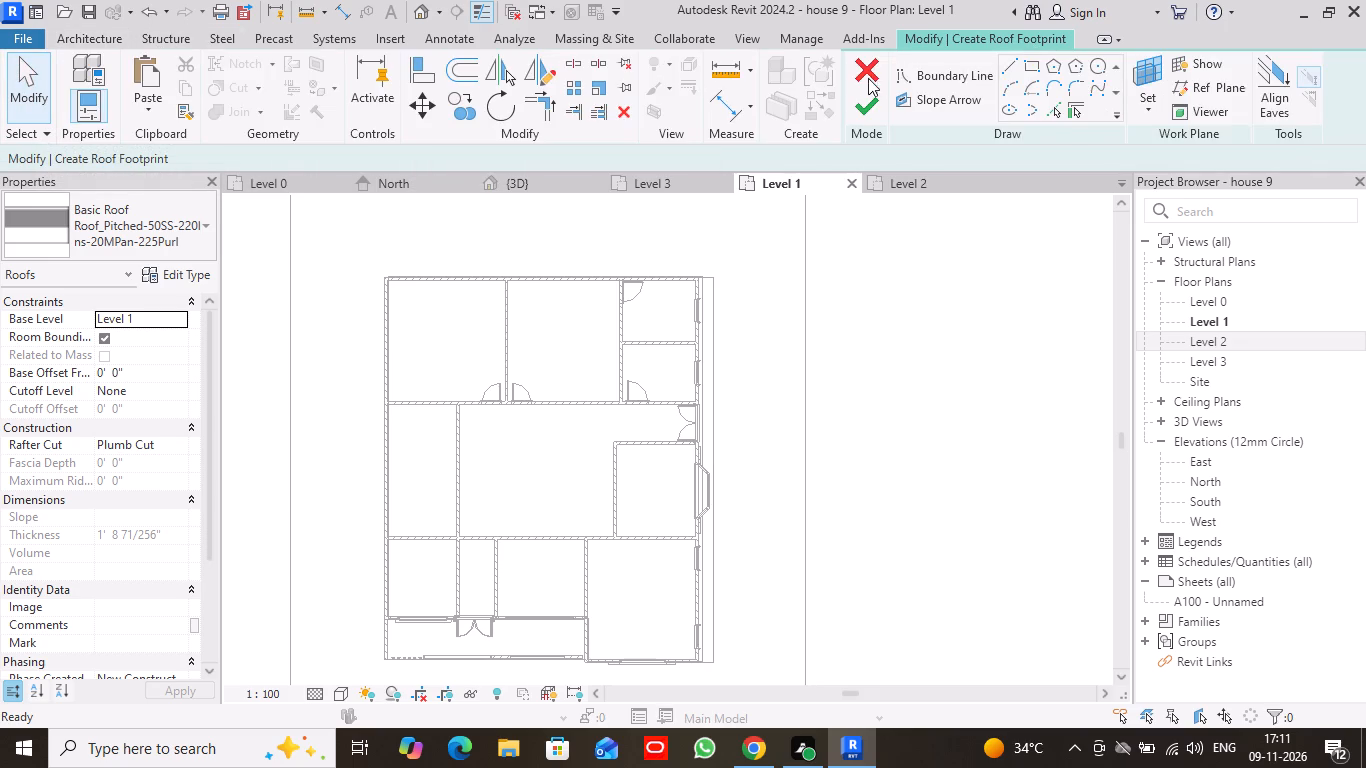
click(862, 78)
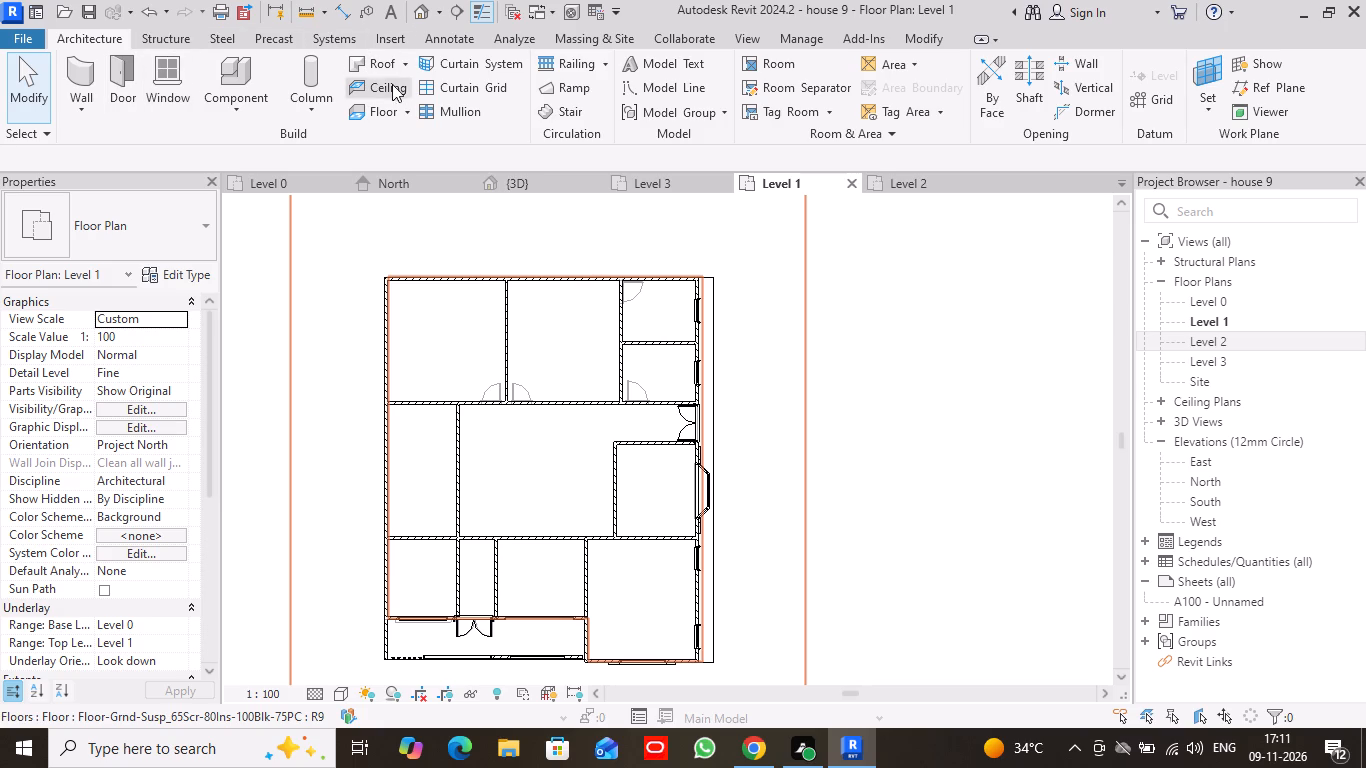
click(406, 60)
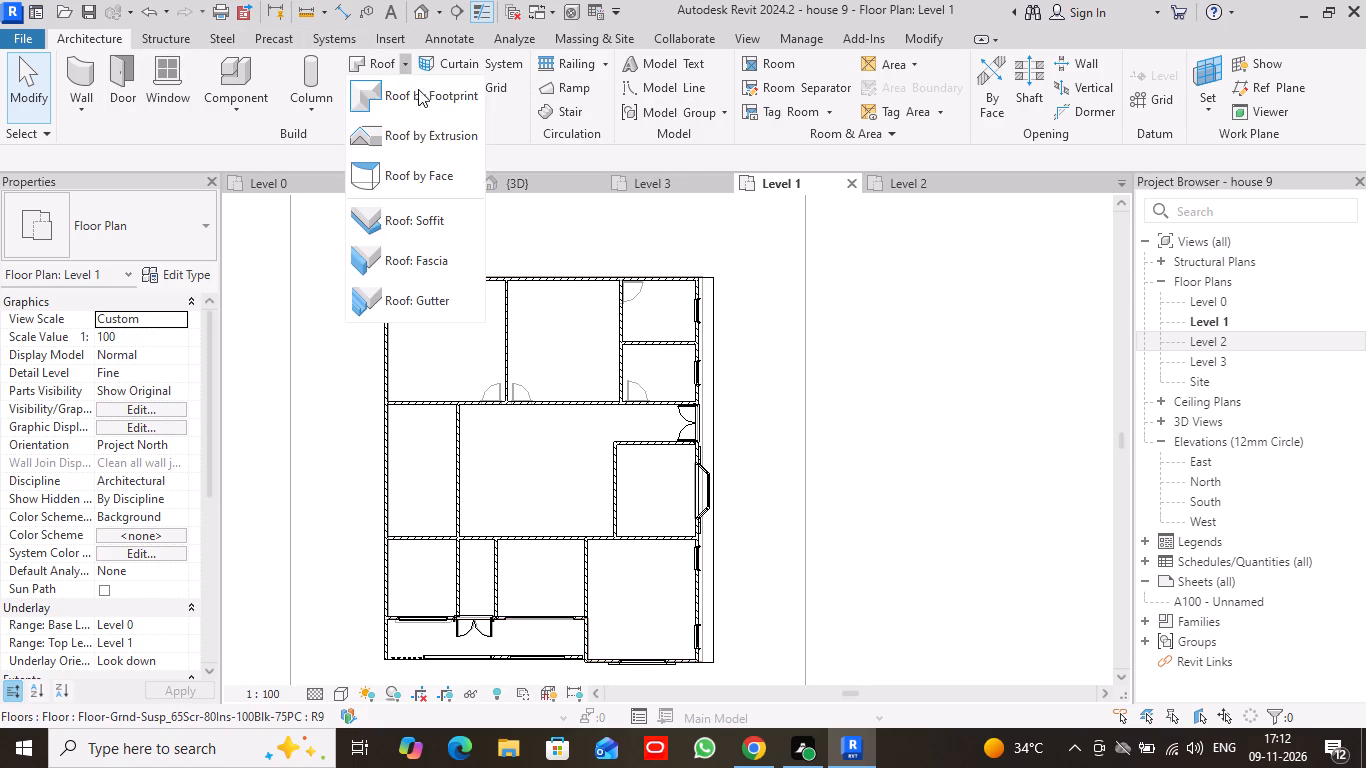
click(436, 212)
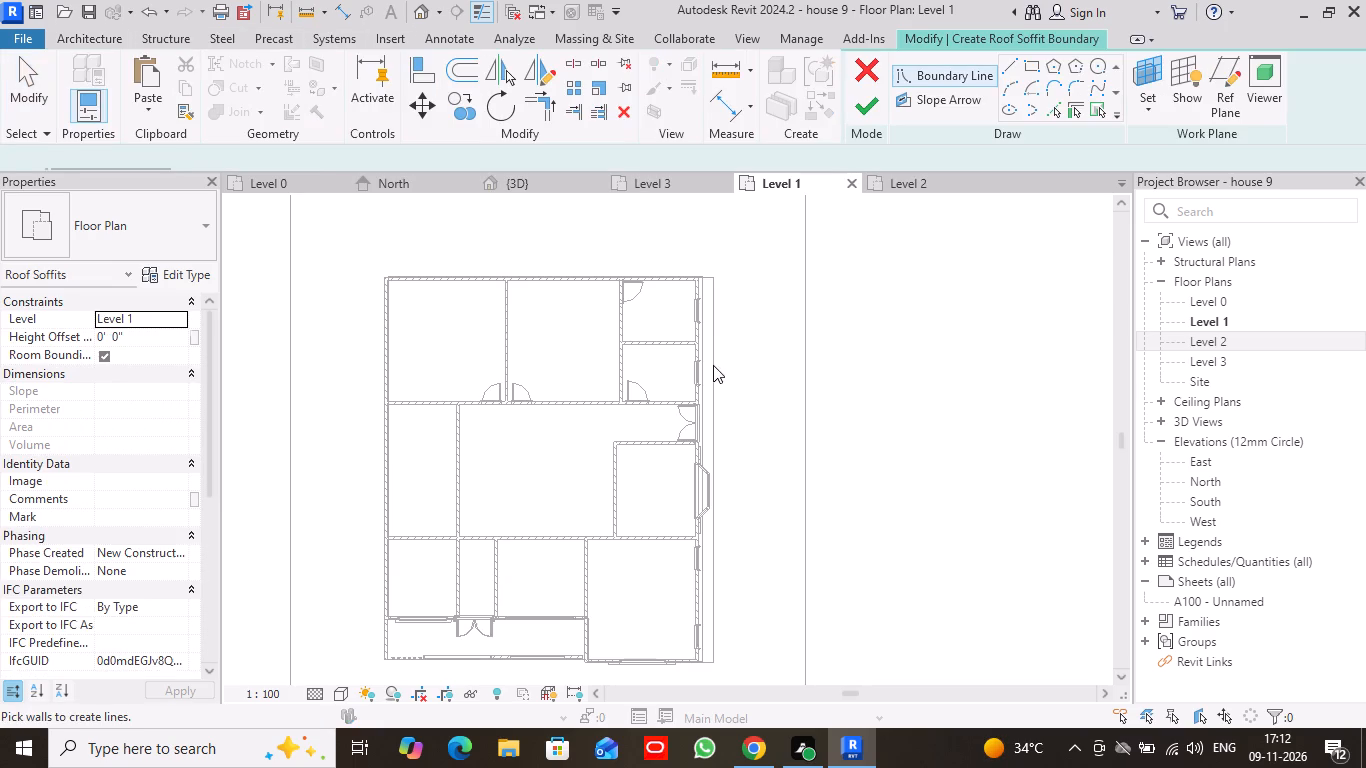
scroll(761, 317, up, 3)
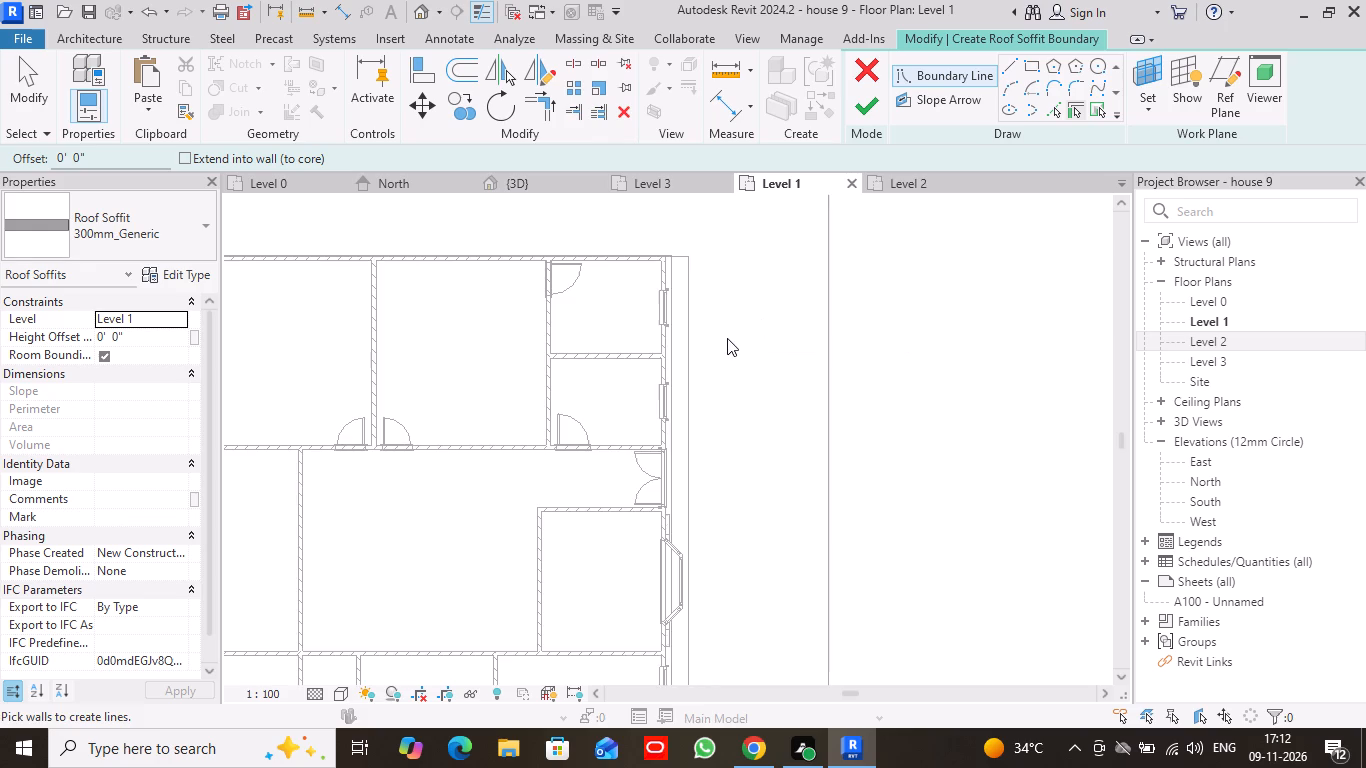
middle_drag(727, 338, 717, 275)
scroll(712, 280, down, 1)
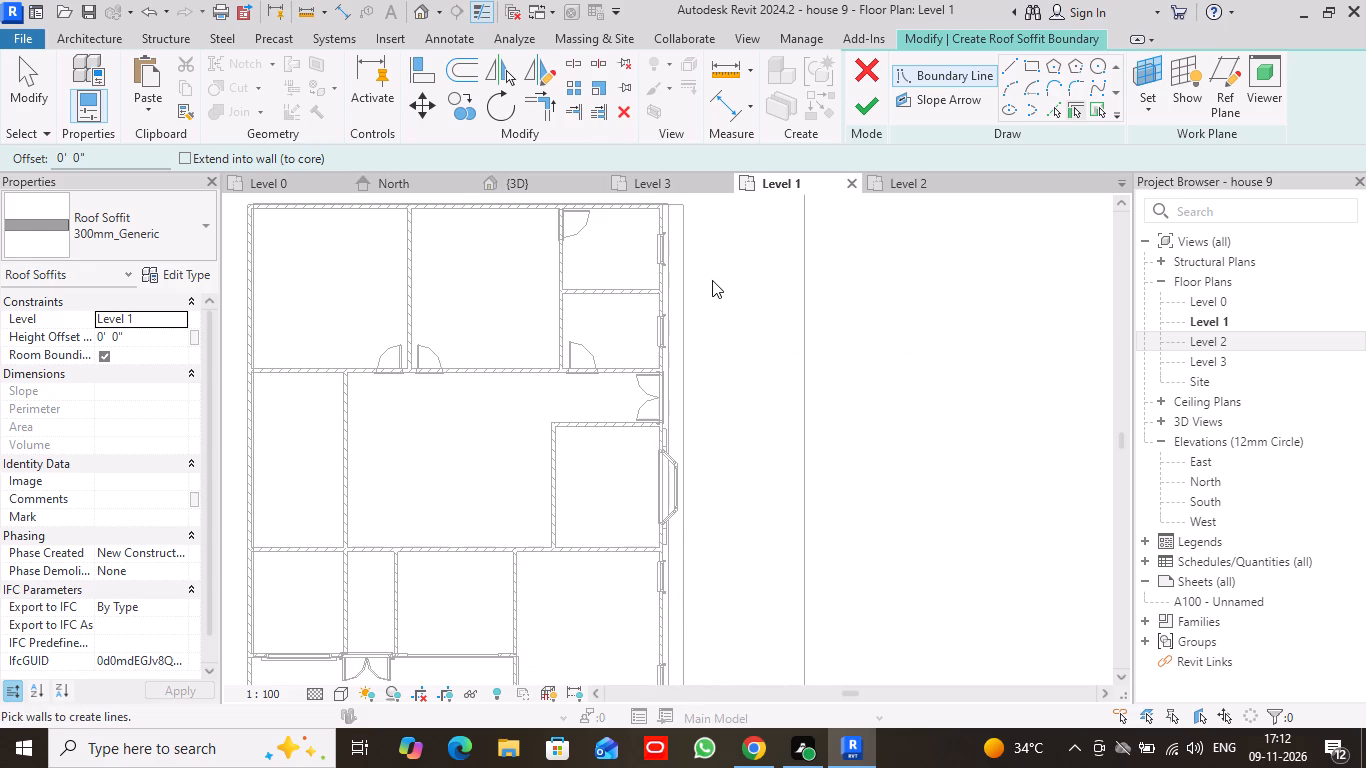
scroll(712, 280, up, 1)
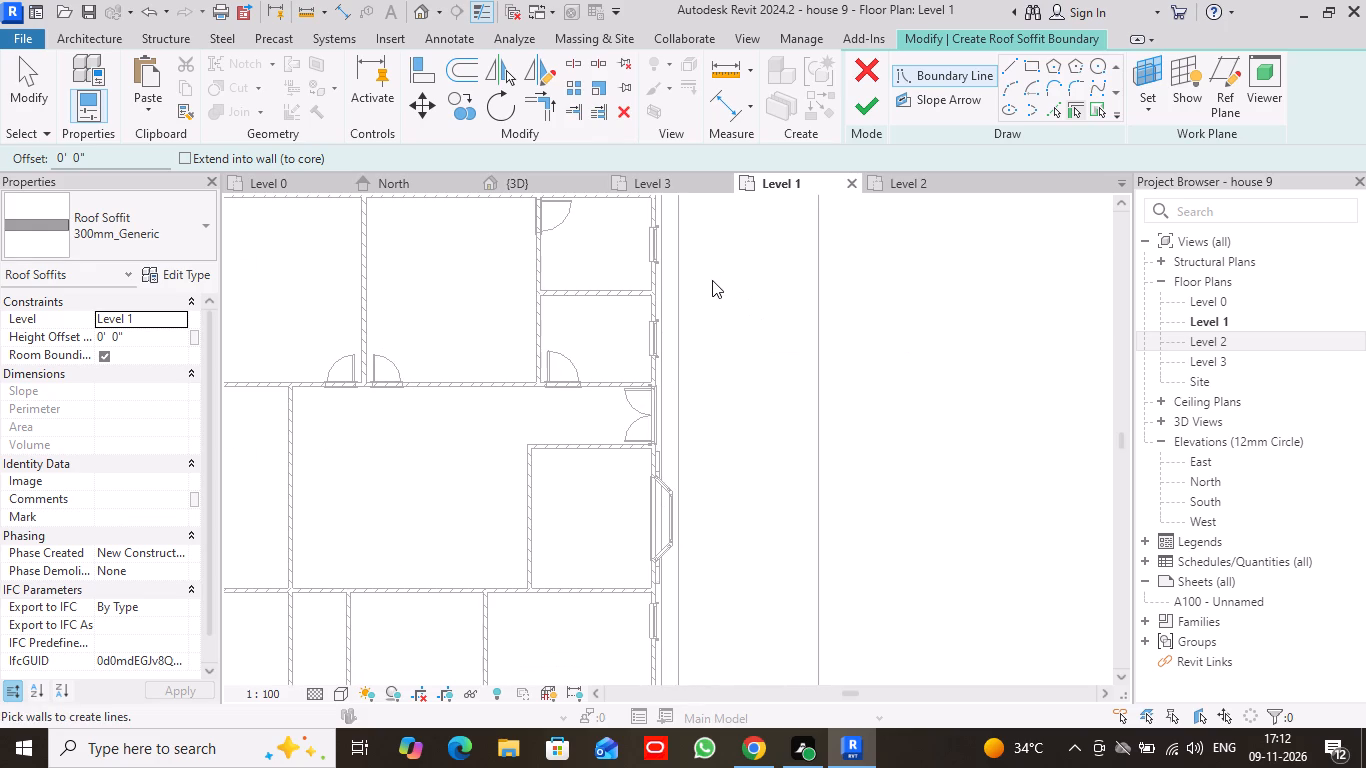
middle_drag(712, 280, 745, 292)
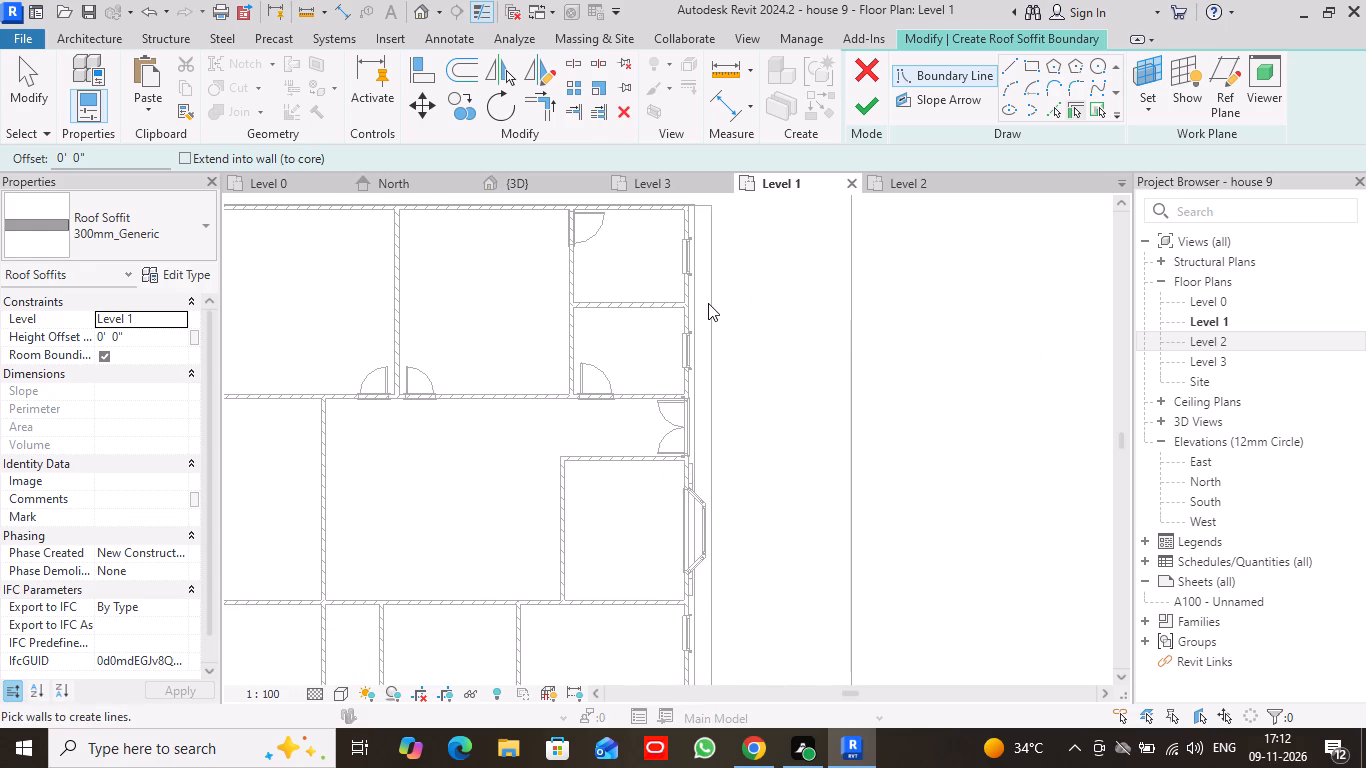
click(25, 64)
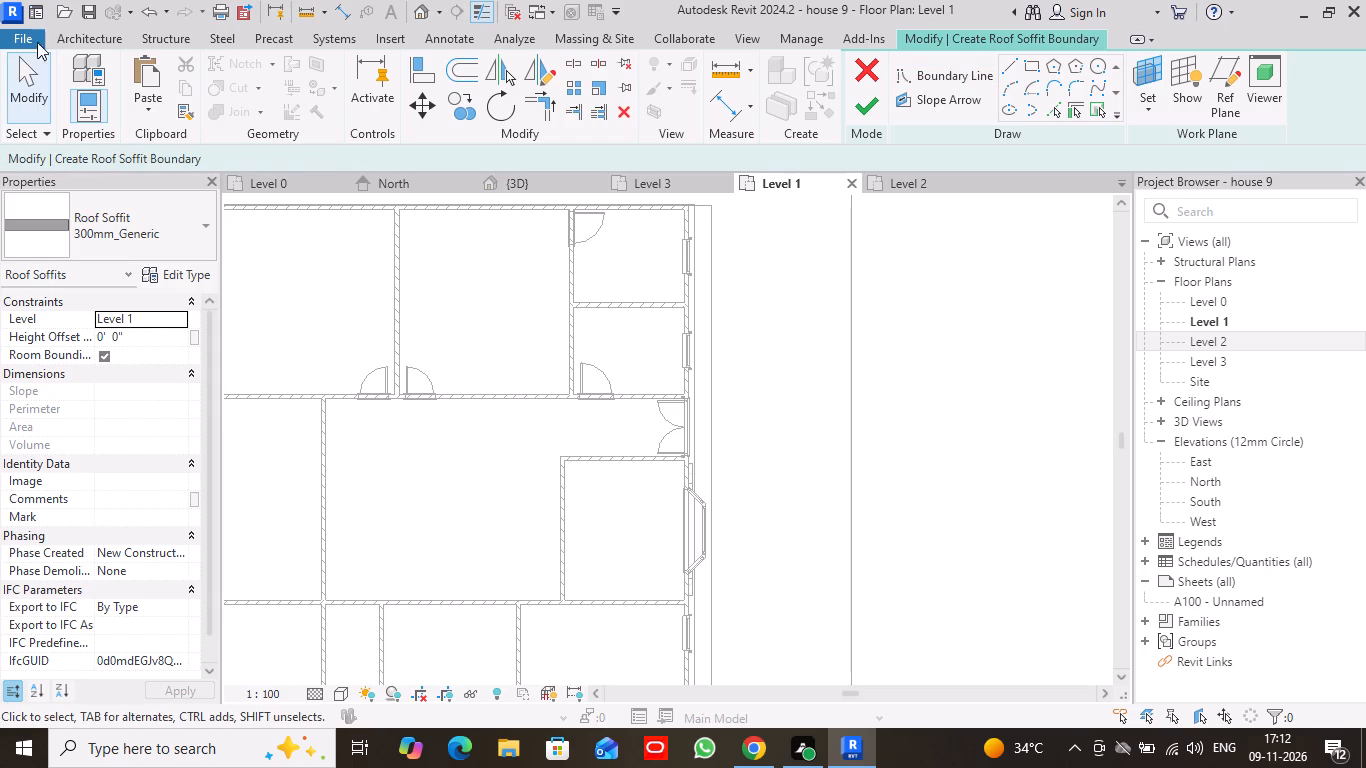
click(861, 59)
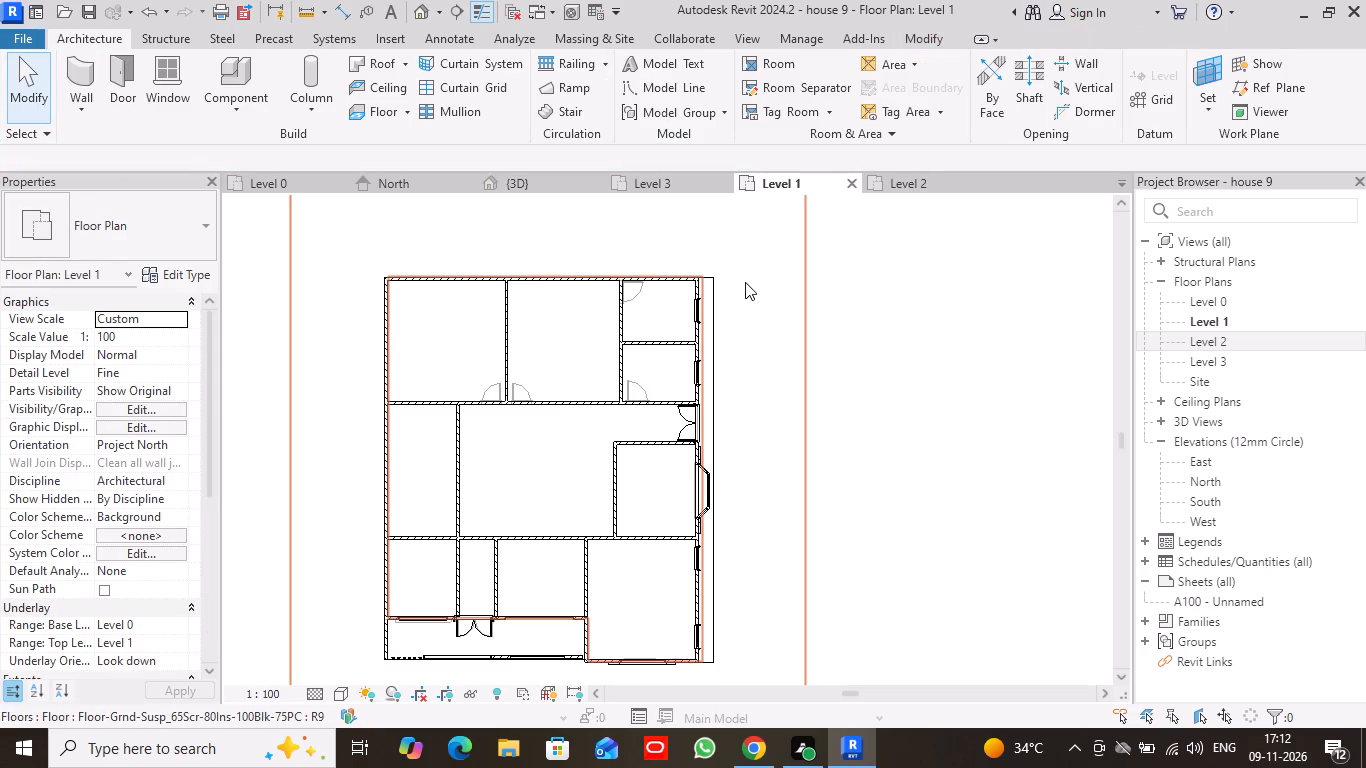
Delete the existing 300mm_Generic roof soffit from the Level 1 floor plan.
click(711, 301)
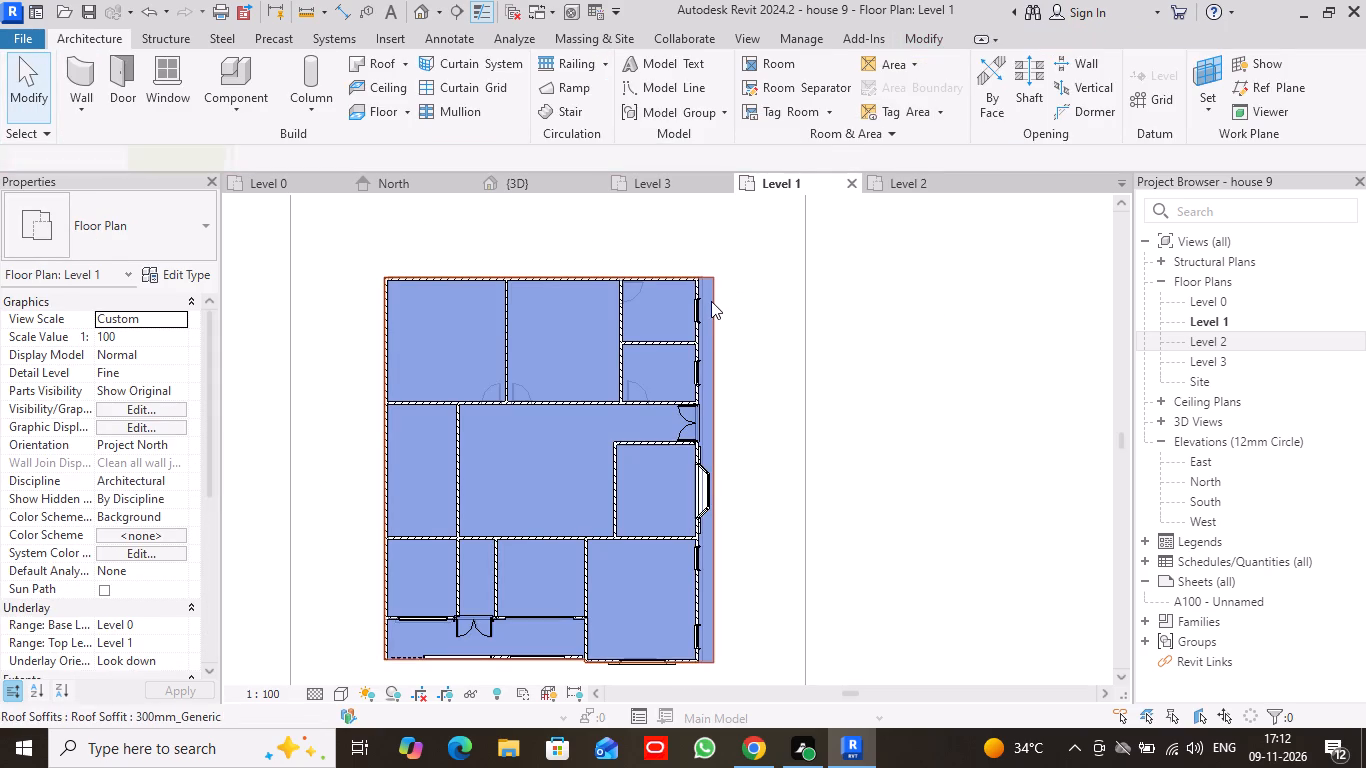
right_click(711, 301)
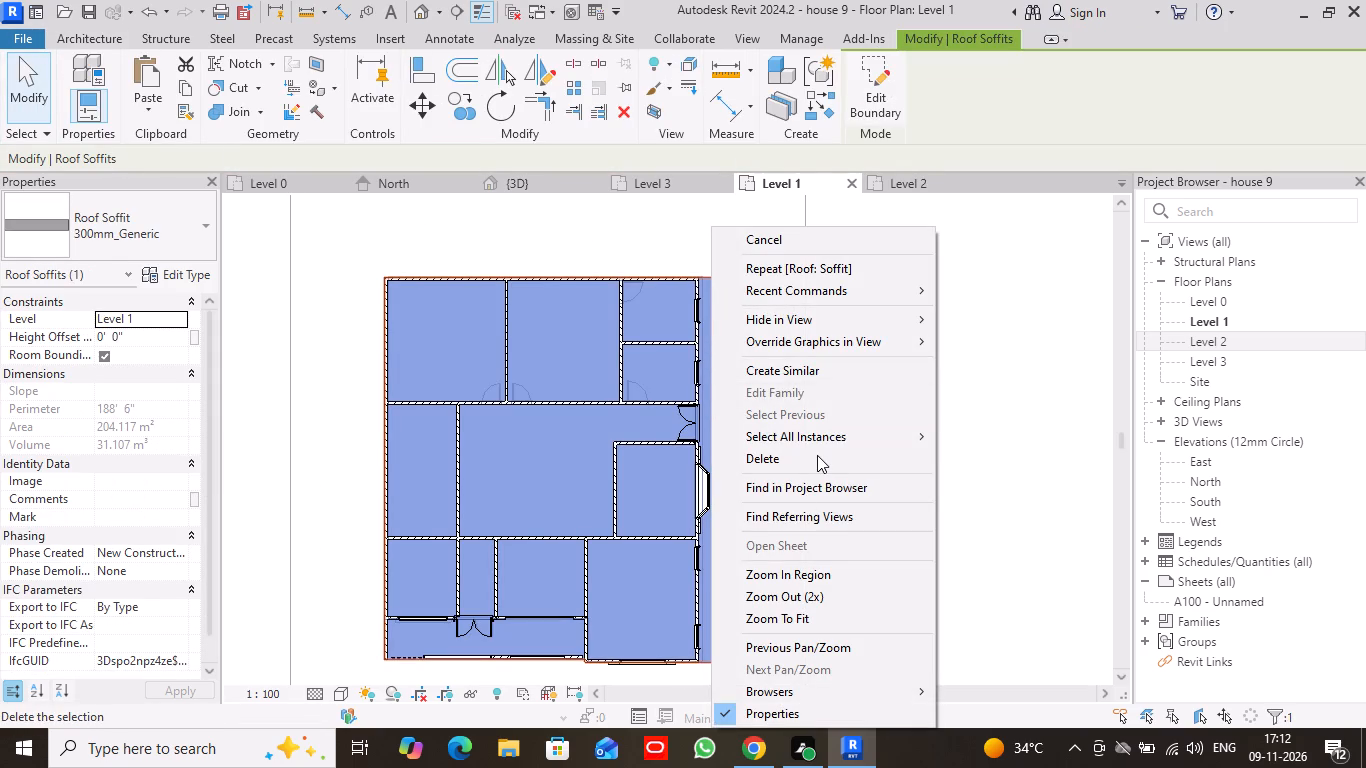
click(817, 453)
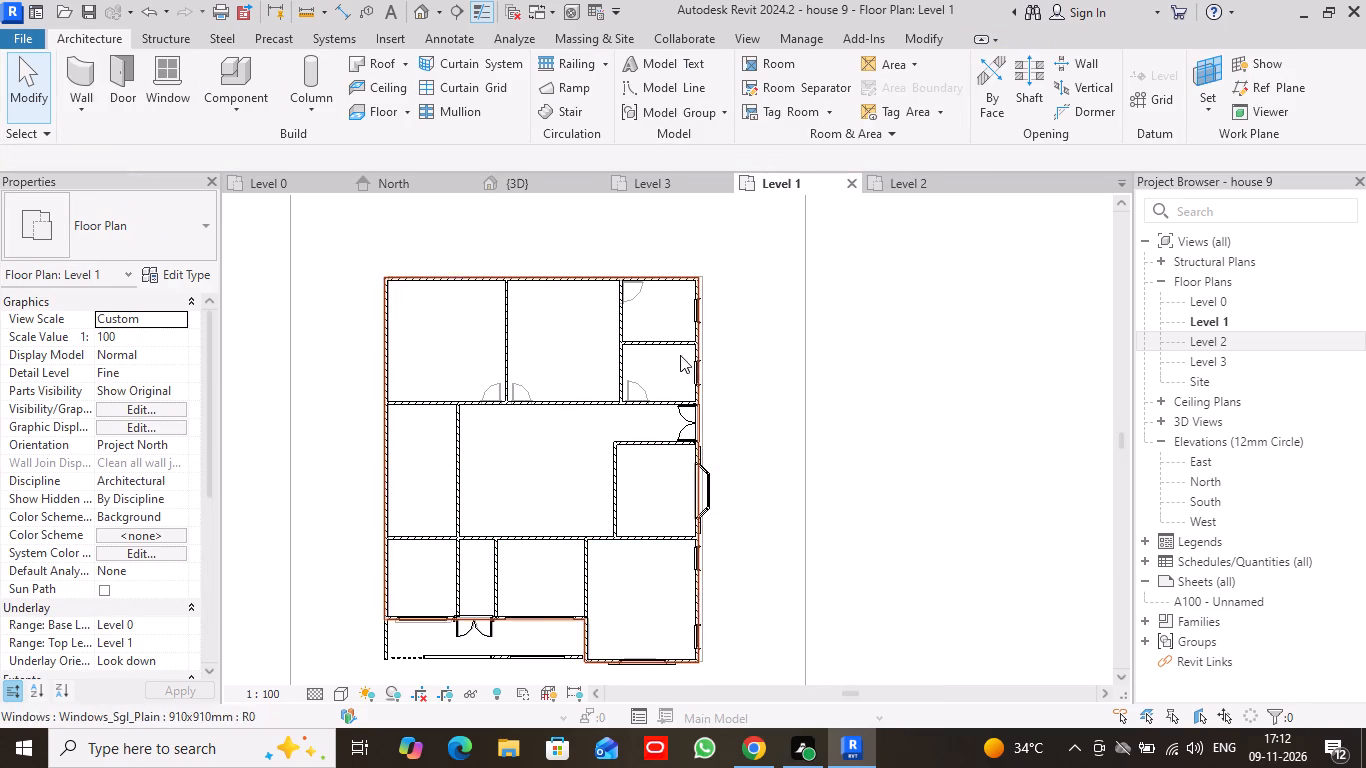
Create a rectangular 300mm_Generic roof soffit on Level 1, about 47' 8" by 50' 10", reaching about 6' 3" past the bay-window wall.
click(544, 187)
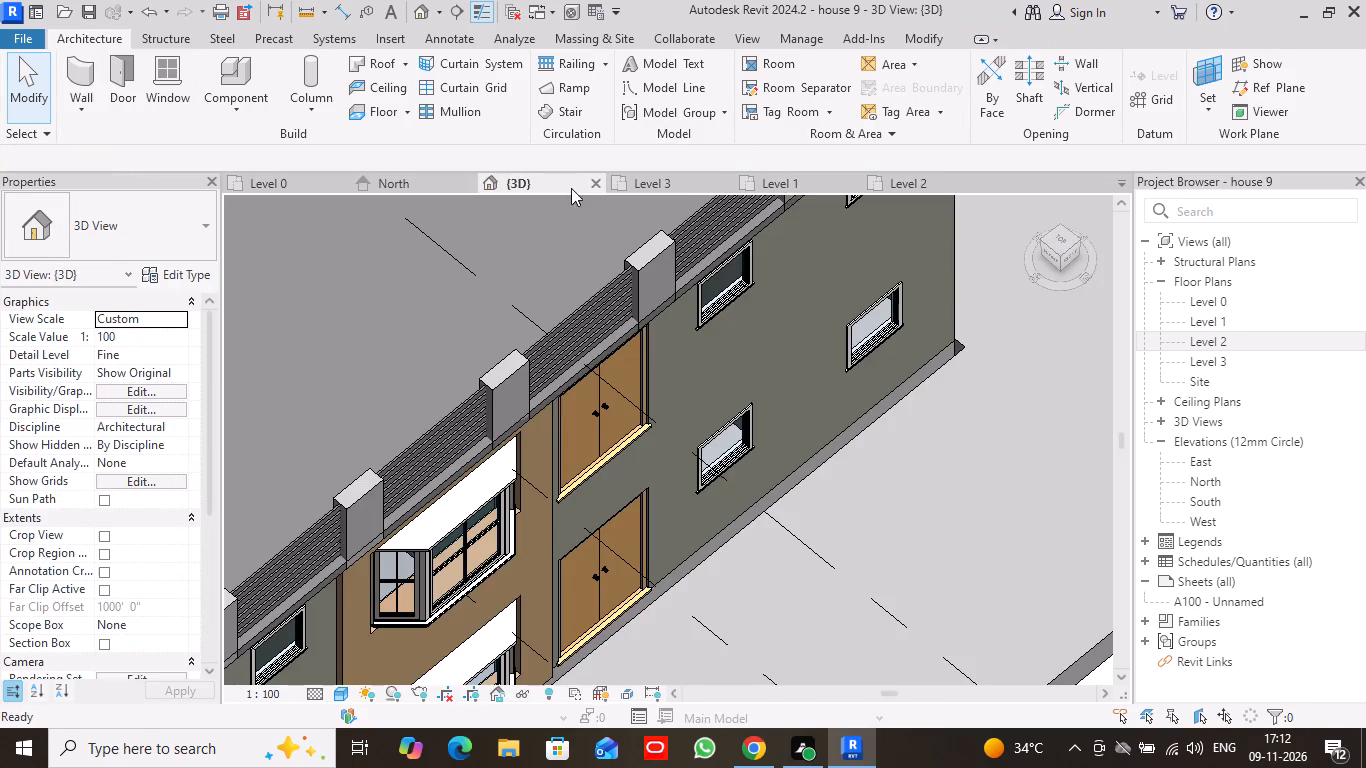
click(687, 182)
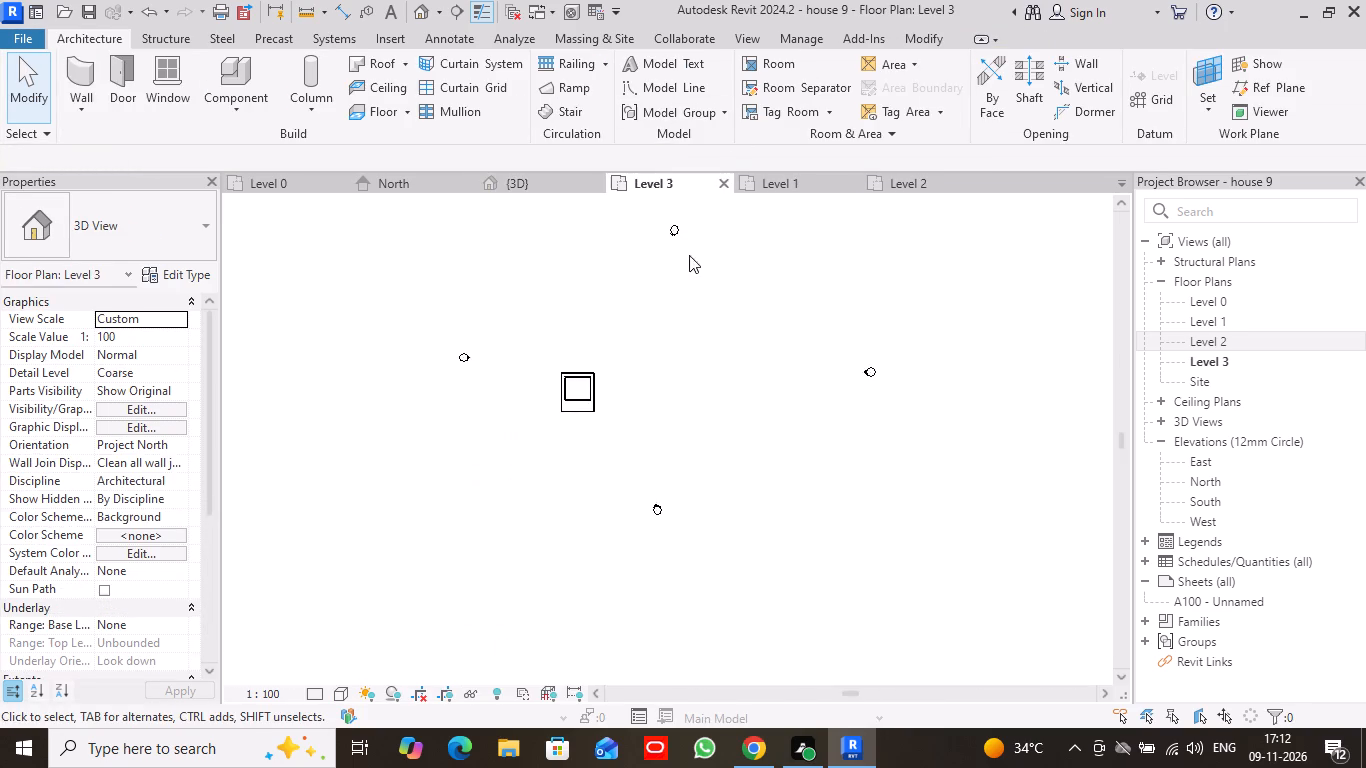
click(802, 183)
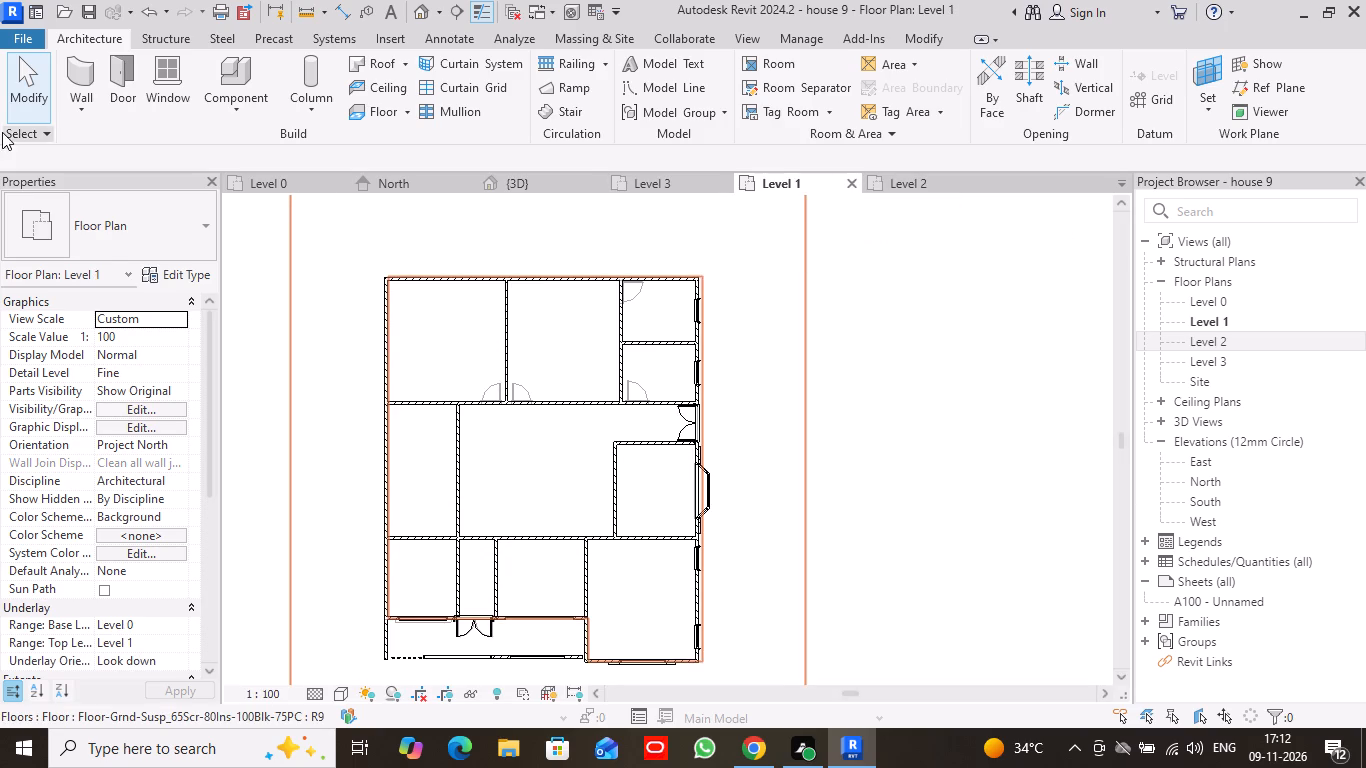
click(406, 58)
click(424, 213)
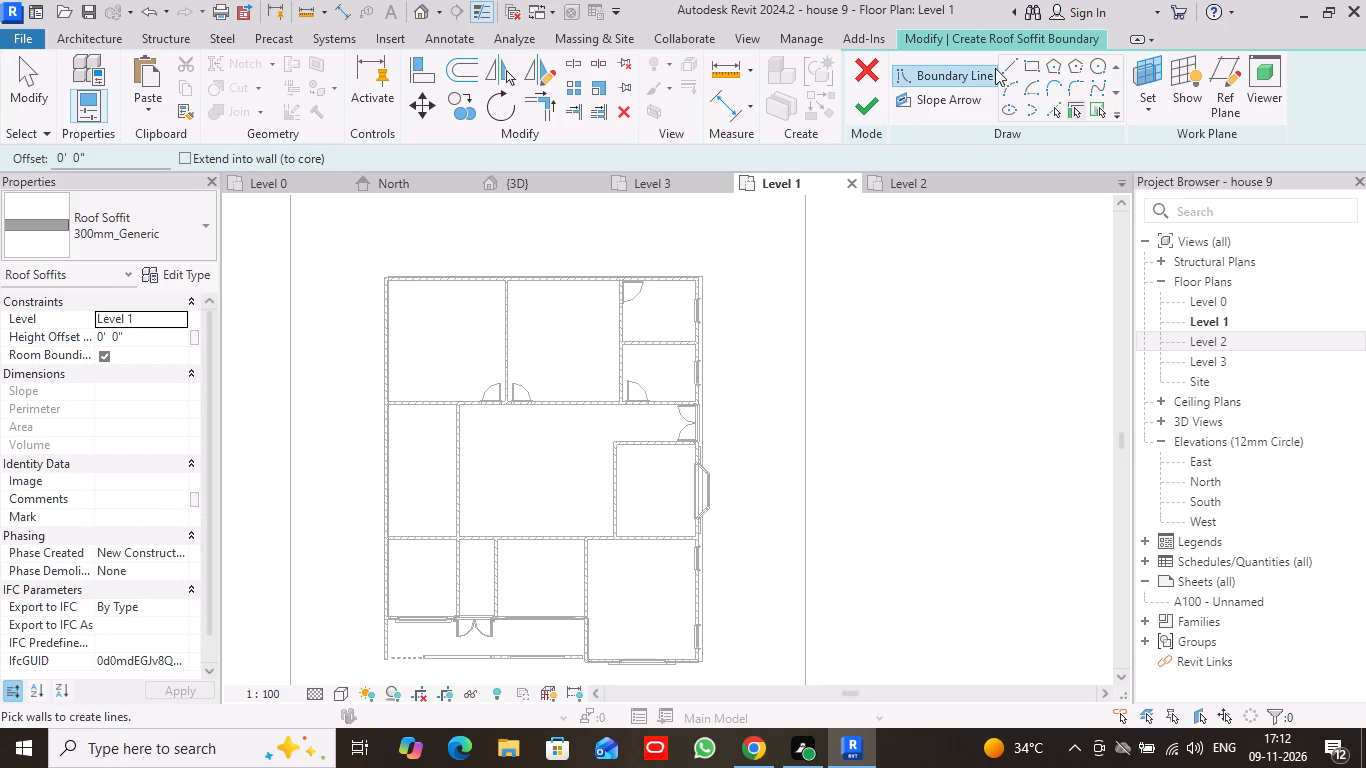
click(1035, 65)
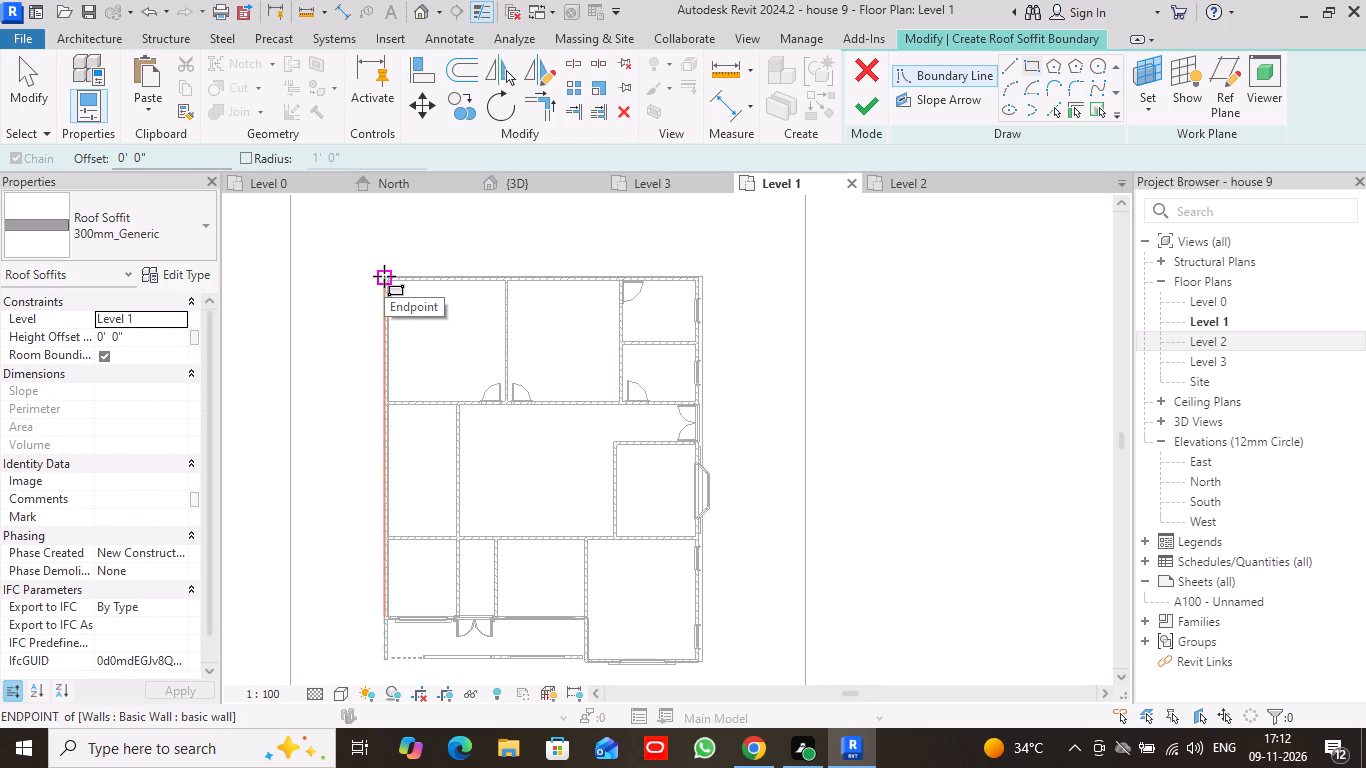
scroll(384, 276, down, 1)
middle_drag(384, 276, 396, 224)
click(395, 222)
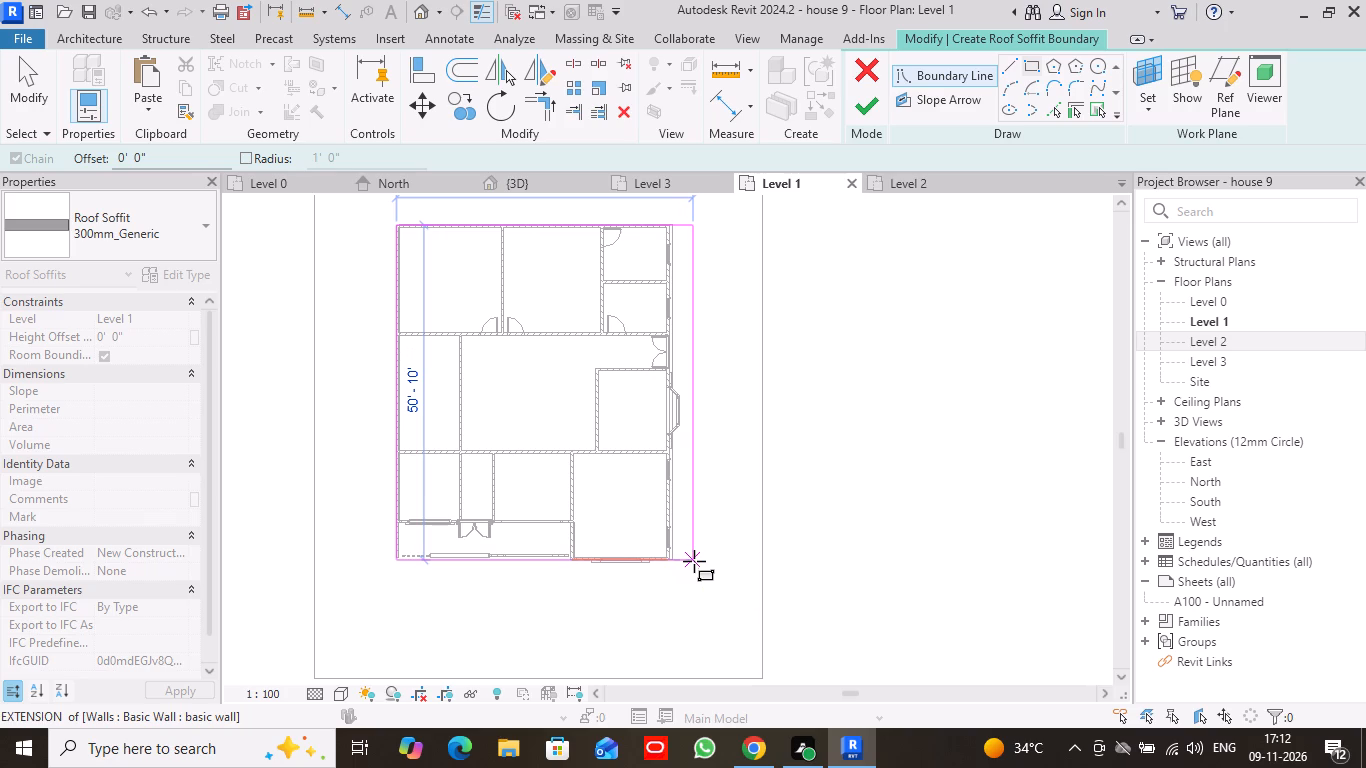
scroll(695, 561, up, 5)
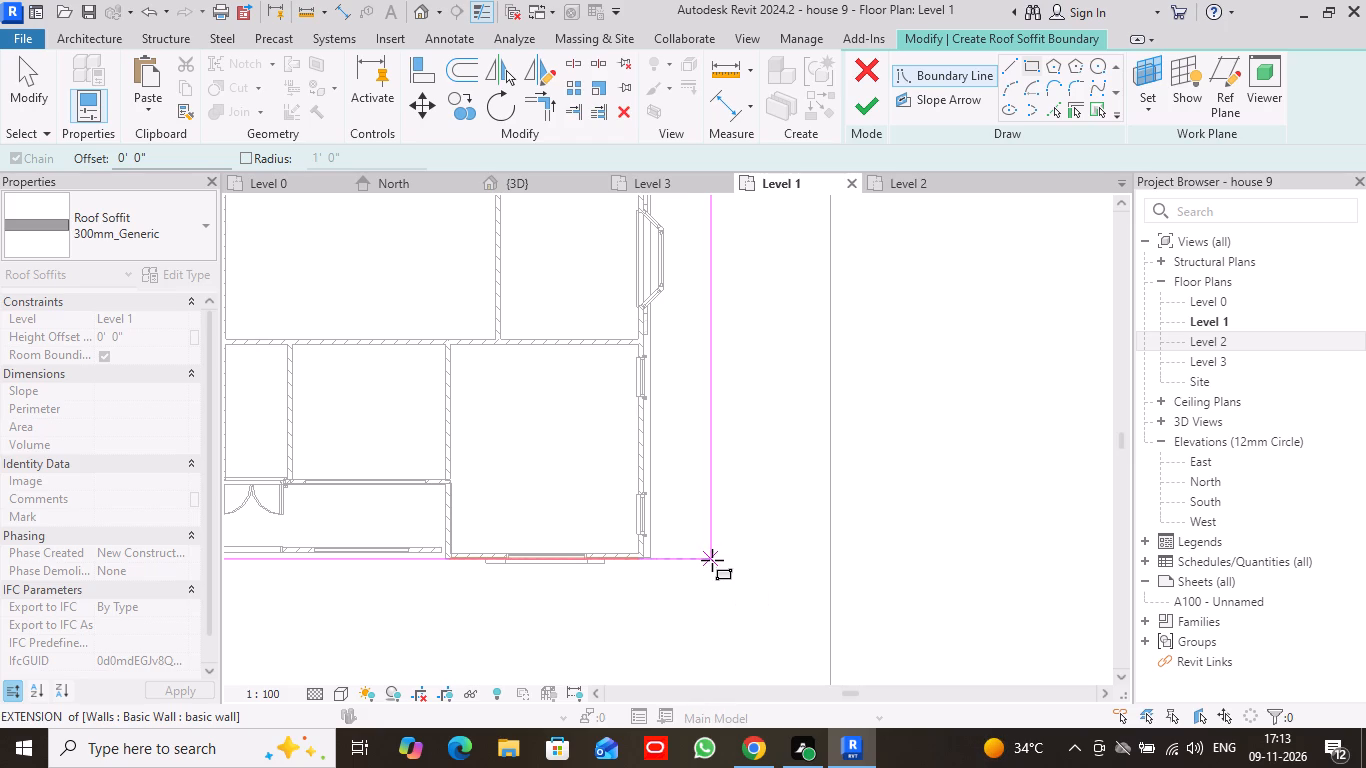
scroll(717, 560, down, 6)
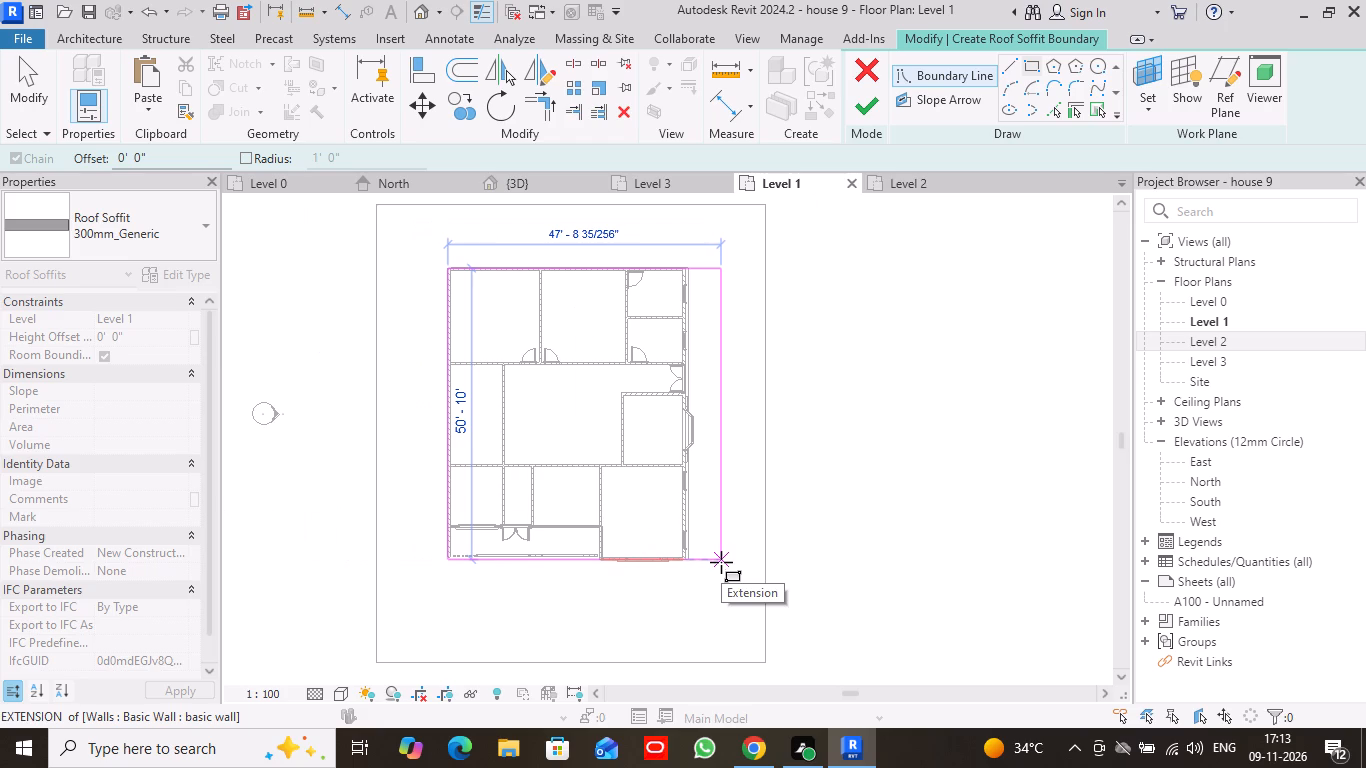
click(721, 562)
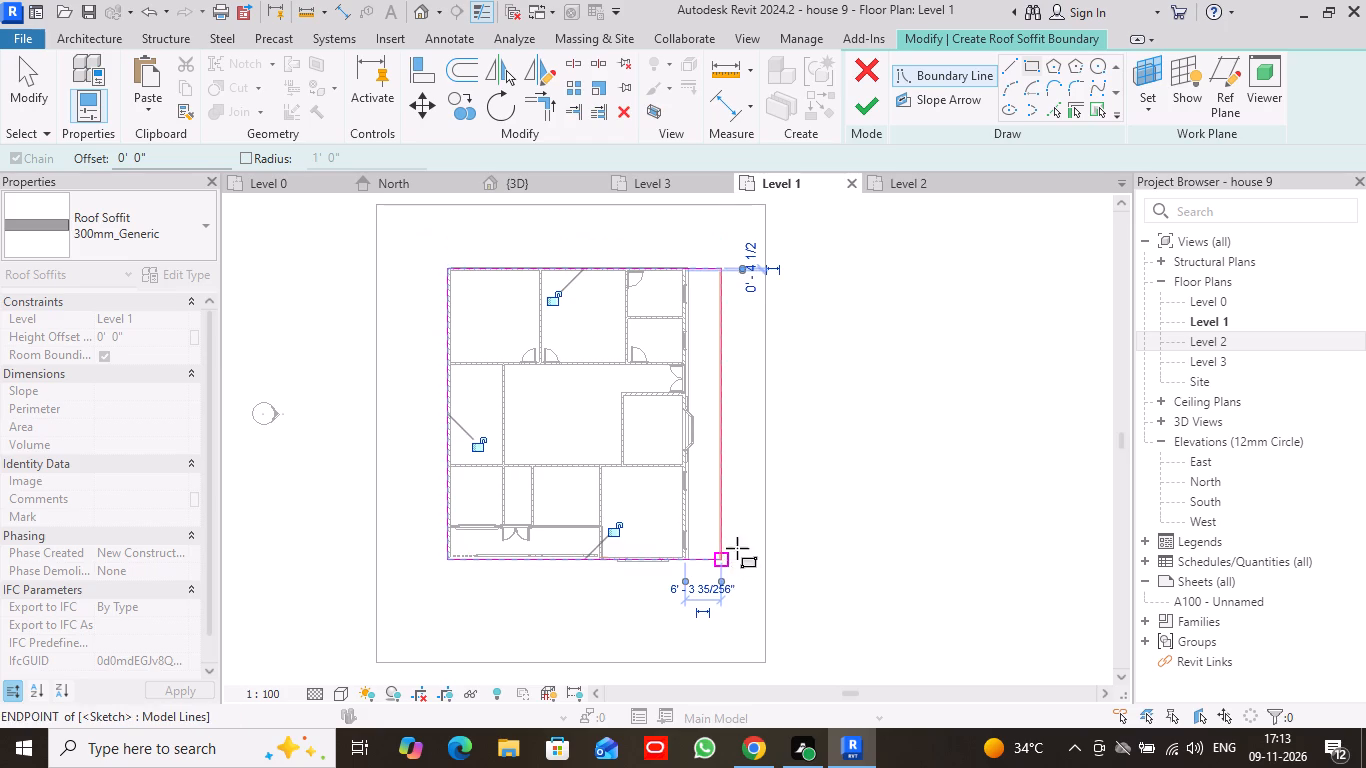
click(863, 92)
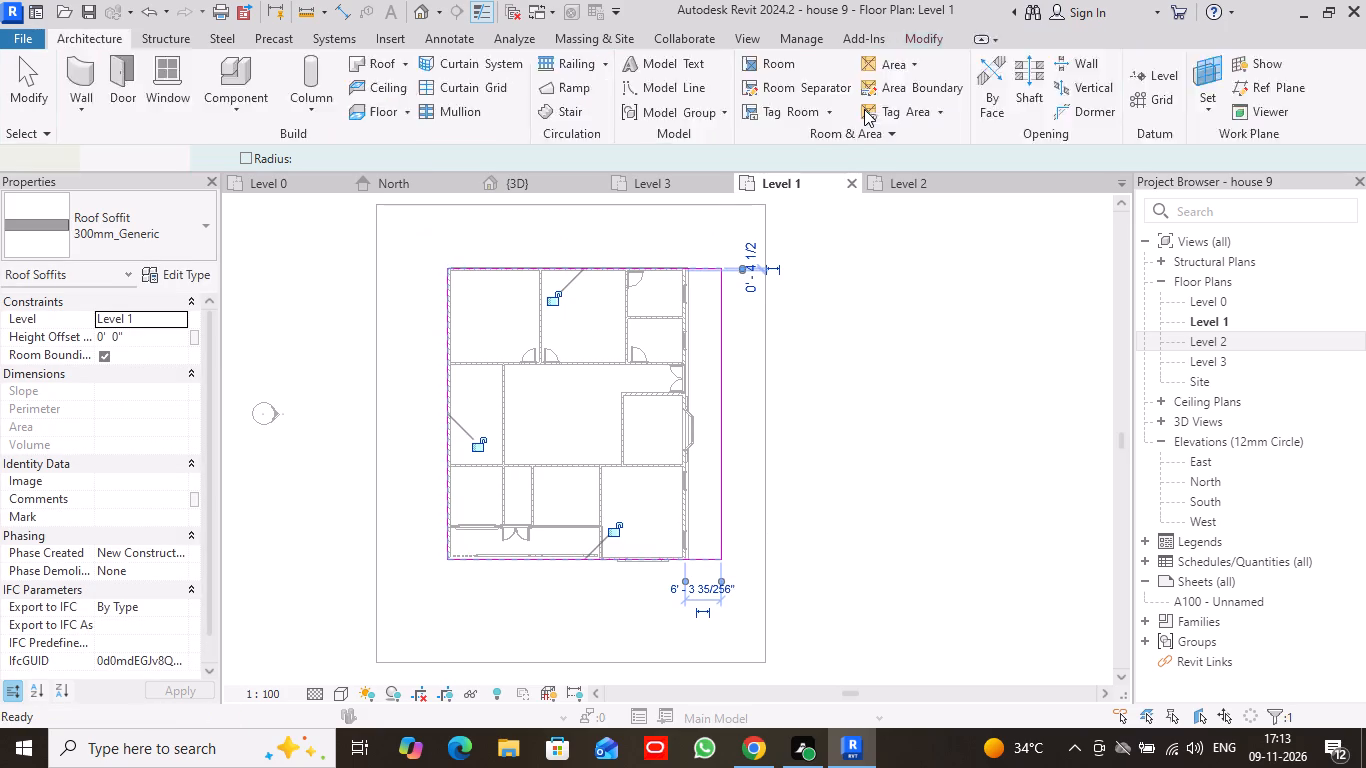
Examine the new roof soffit's projection along the bay-window facade in the 3D view, from above and from a lower angle.
click(560, 181)
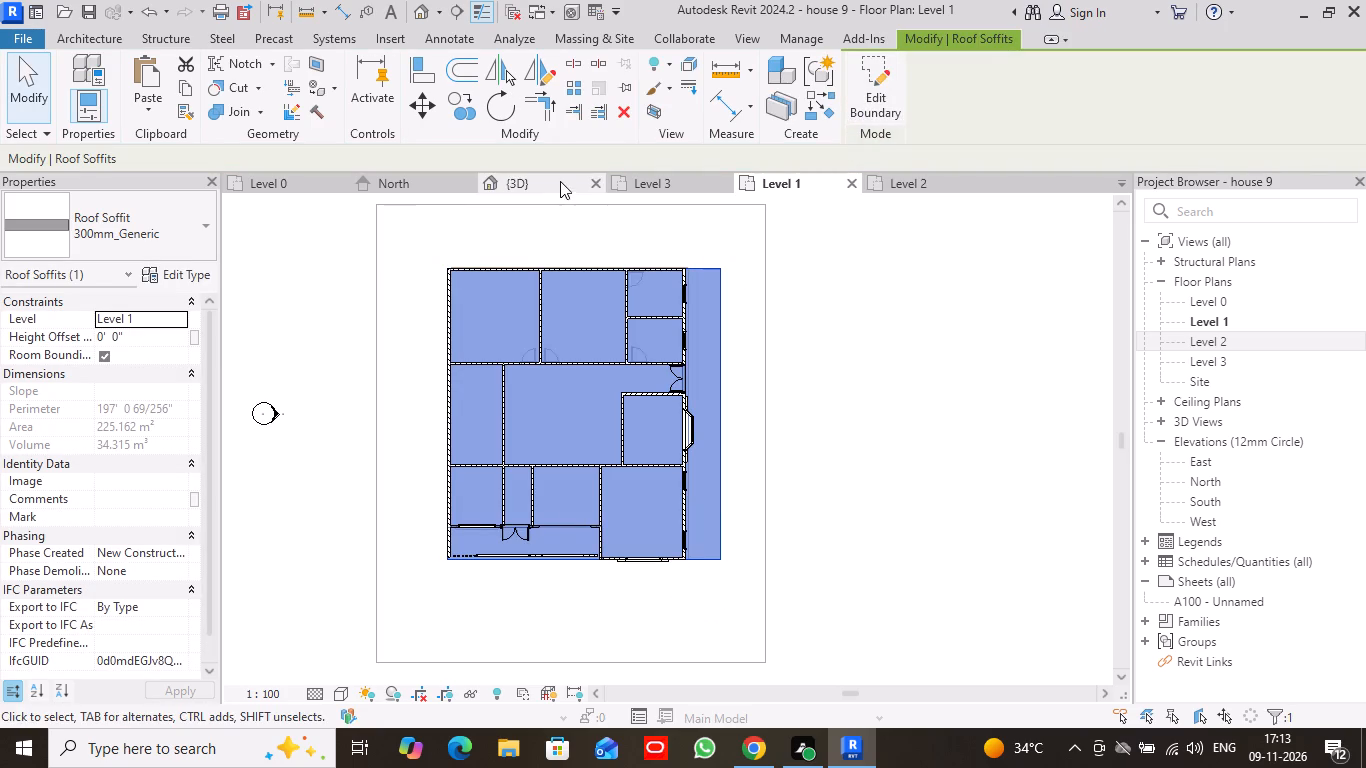
scroll(781, 331, down, 2)
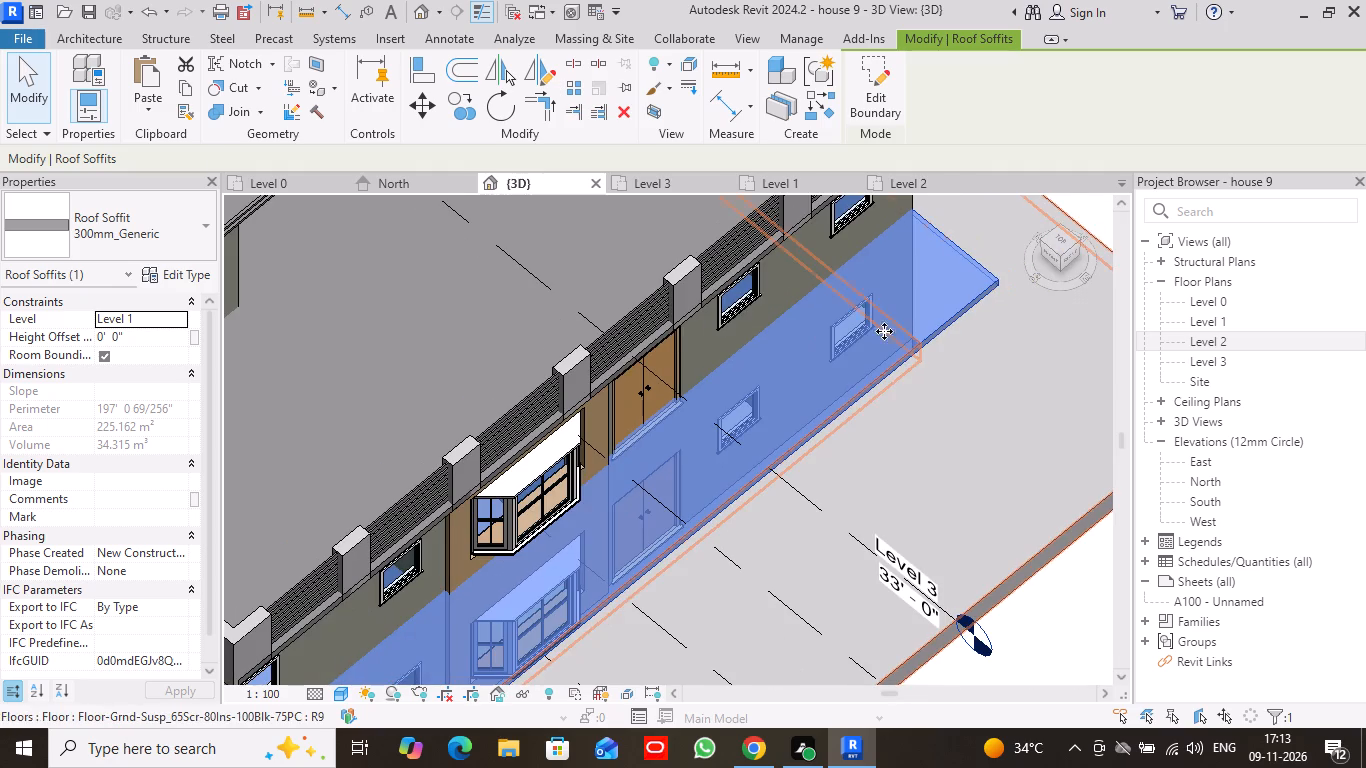
click(28, 100)
scroll(645, 318, down, 4)
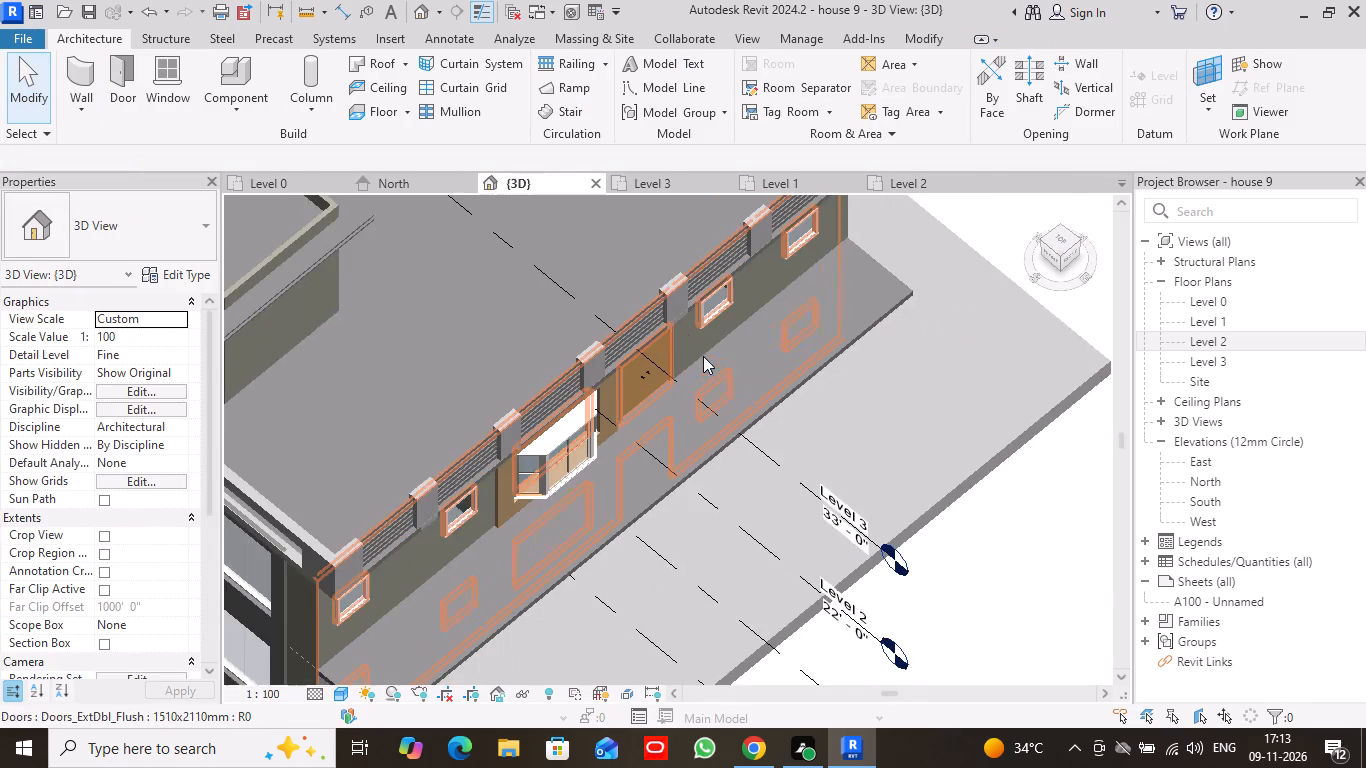
scroll(703, 356, down, 2)
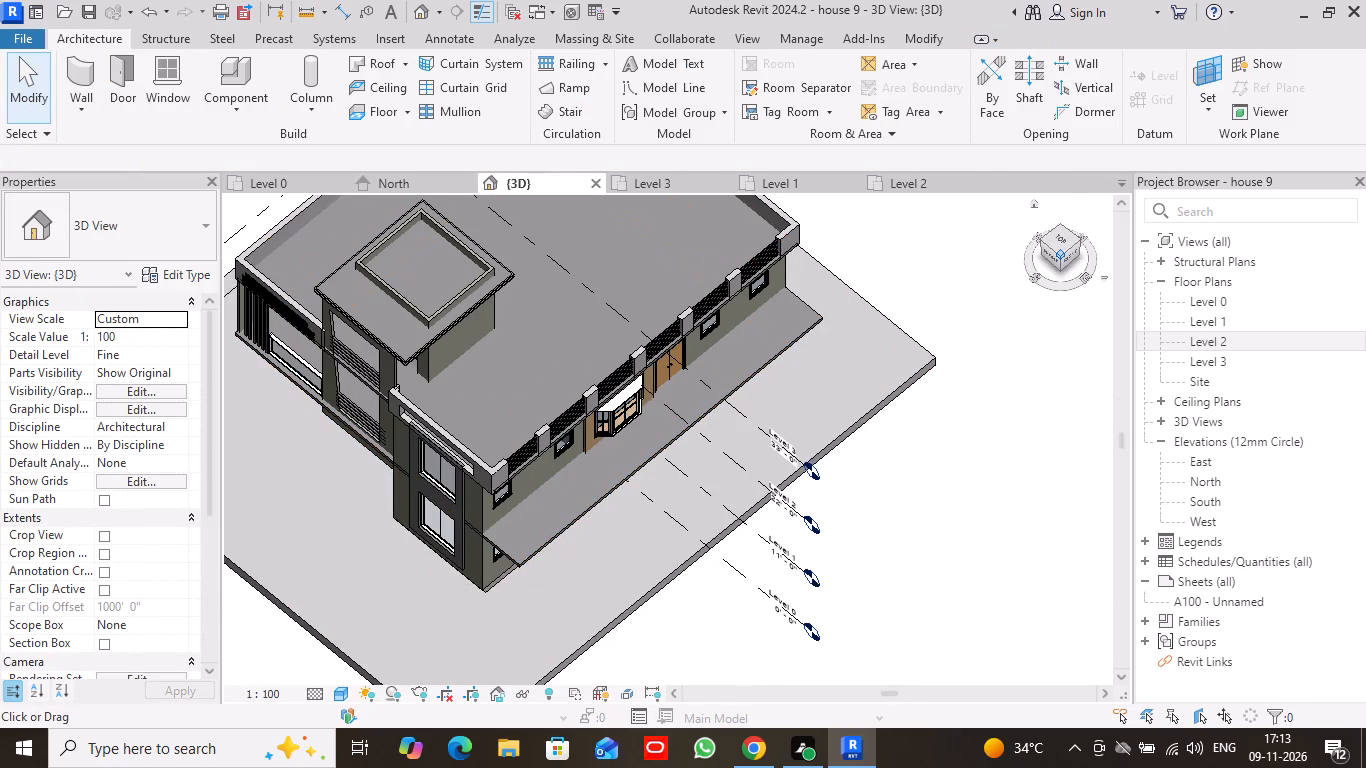
drag(1061, 258, 1054, 679)
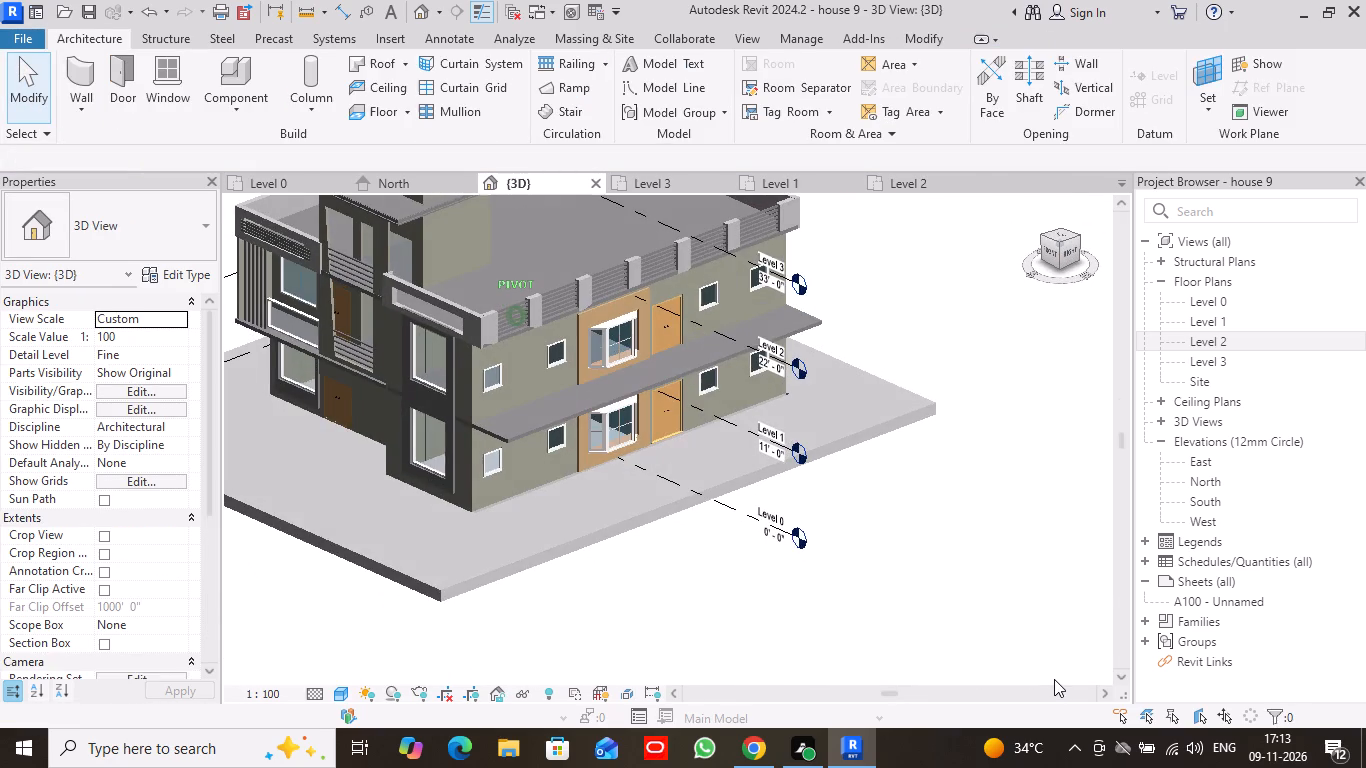
drag(1054, 679, 1048, 679)
scroll(646, 447, up, 6)
middle_drag(683, 429, 741, 503)
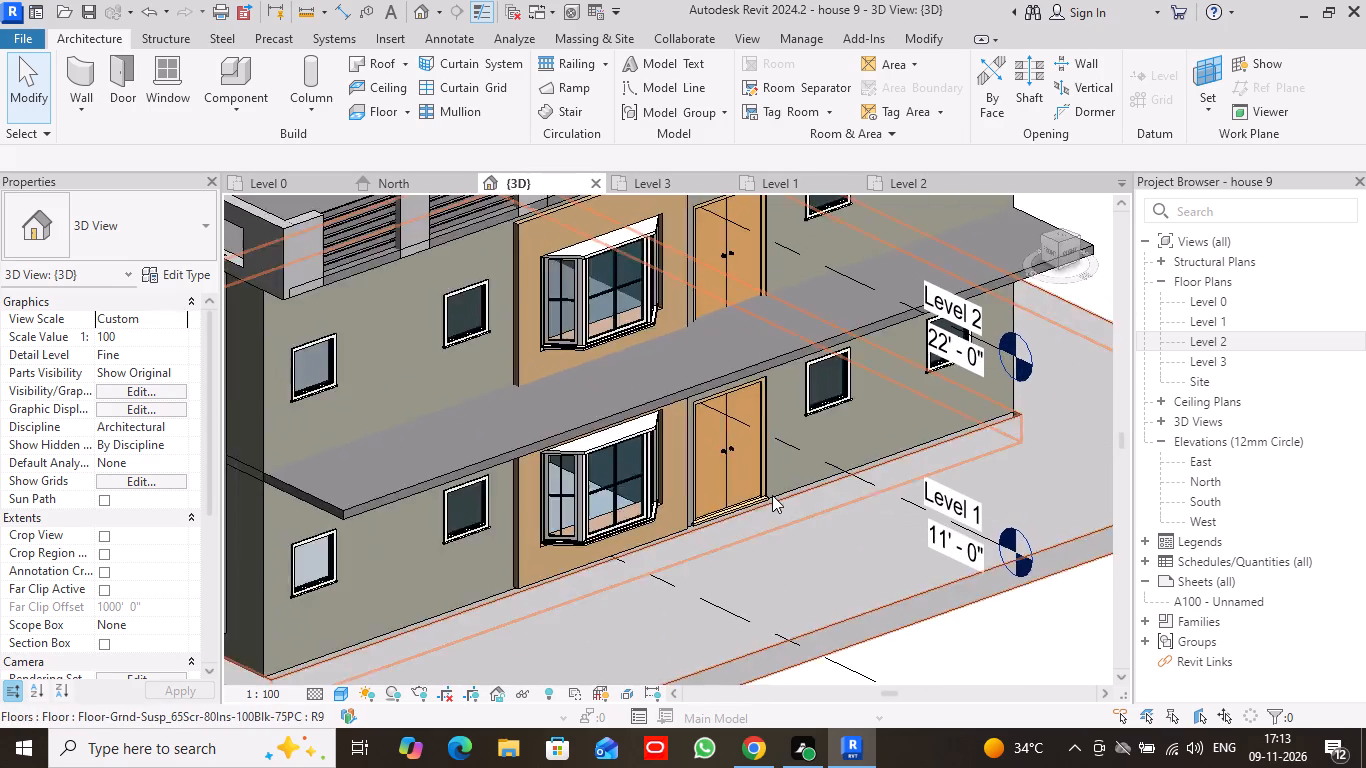
scroll(772, 495, down, 4)
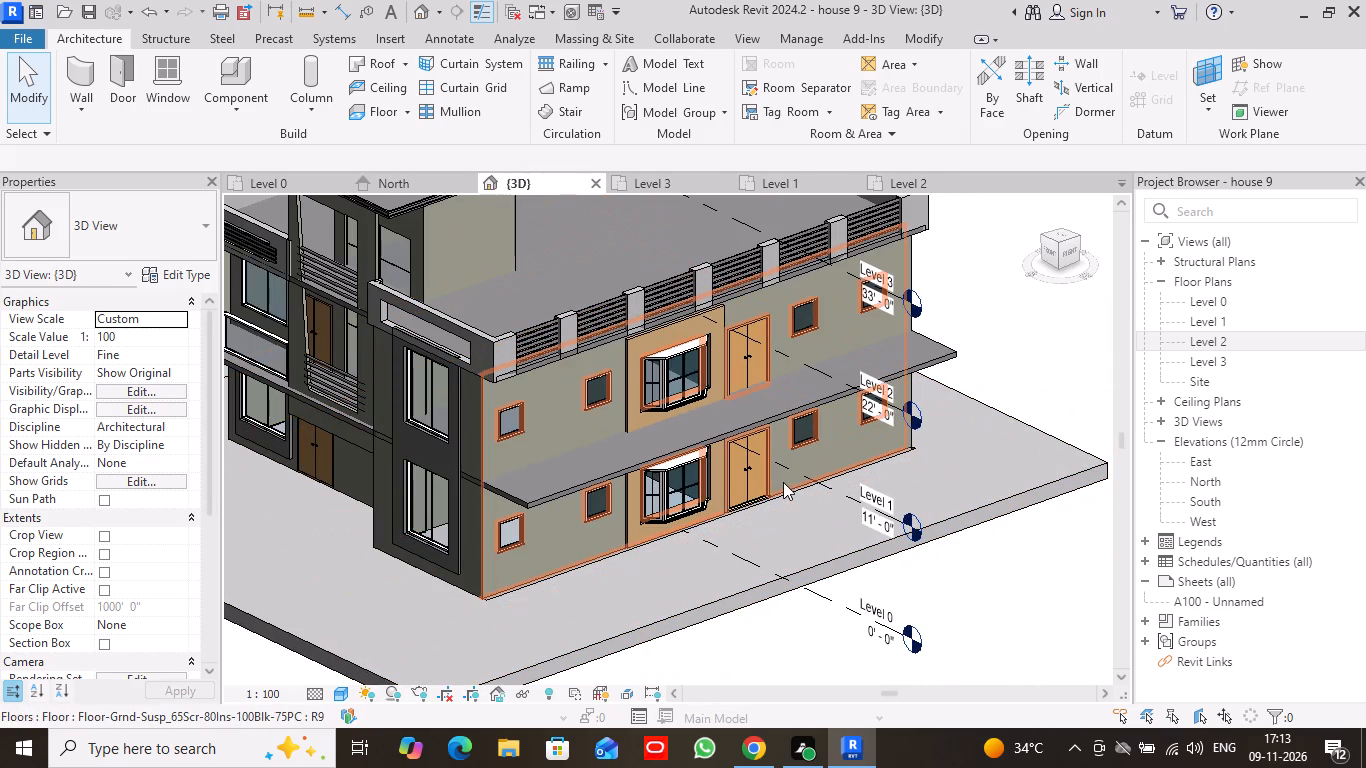
Examine the Level 1 roof soffit's overhang in the 3D view from the front, a raised front angle and the top.
click(1045, 250)
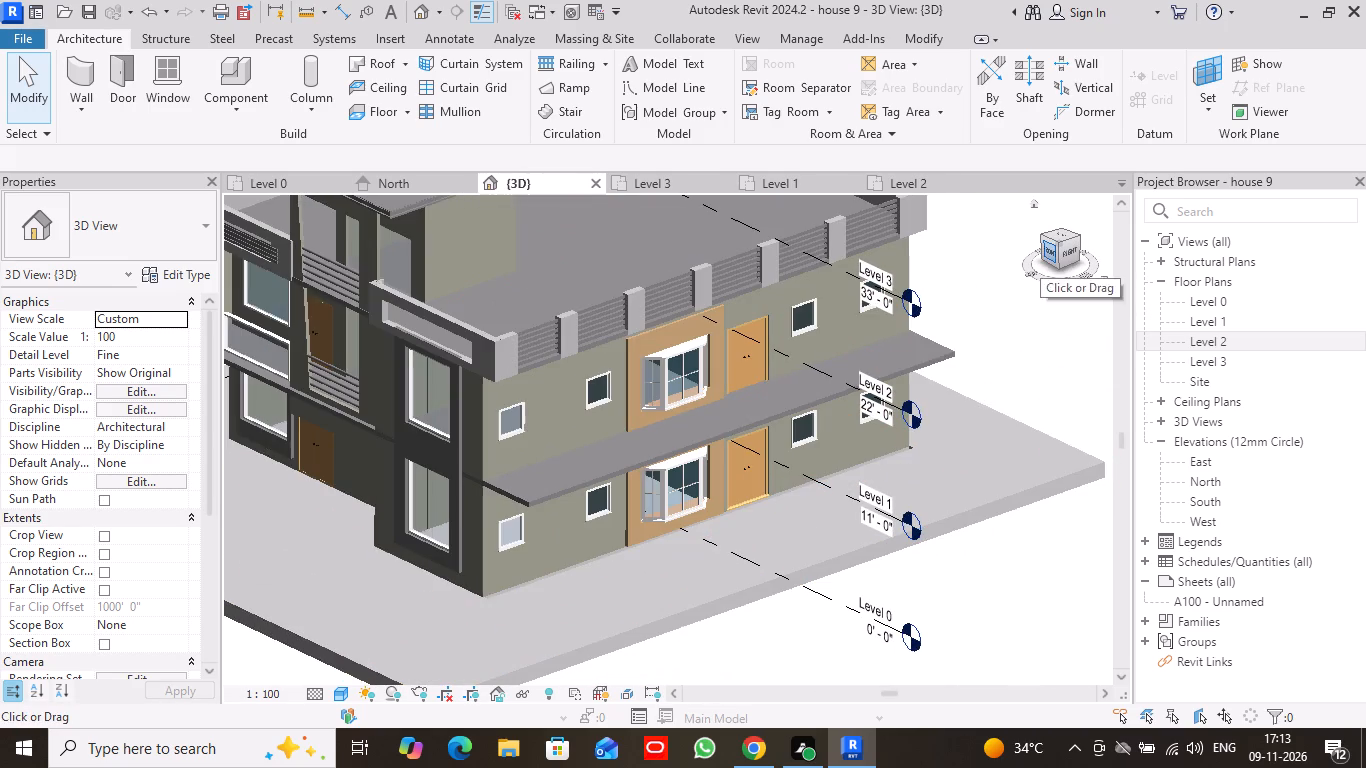
scroll(727, 476, up, 3)
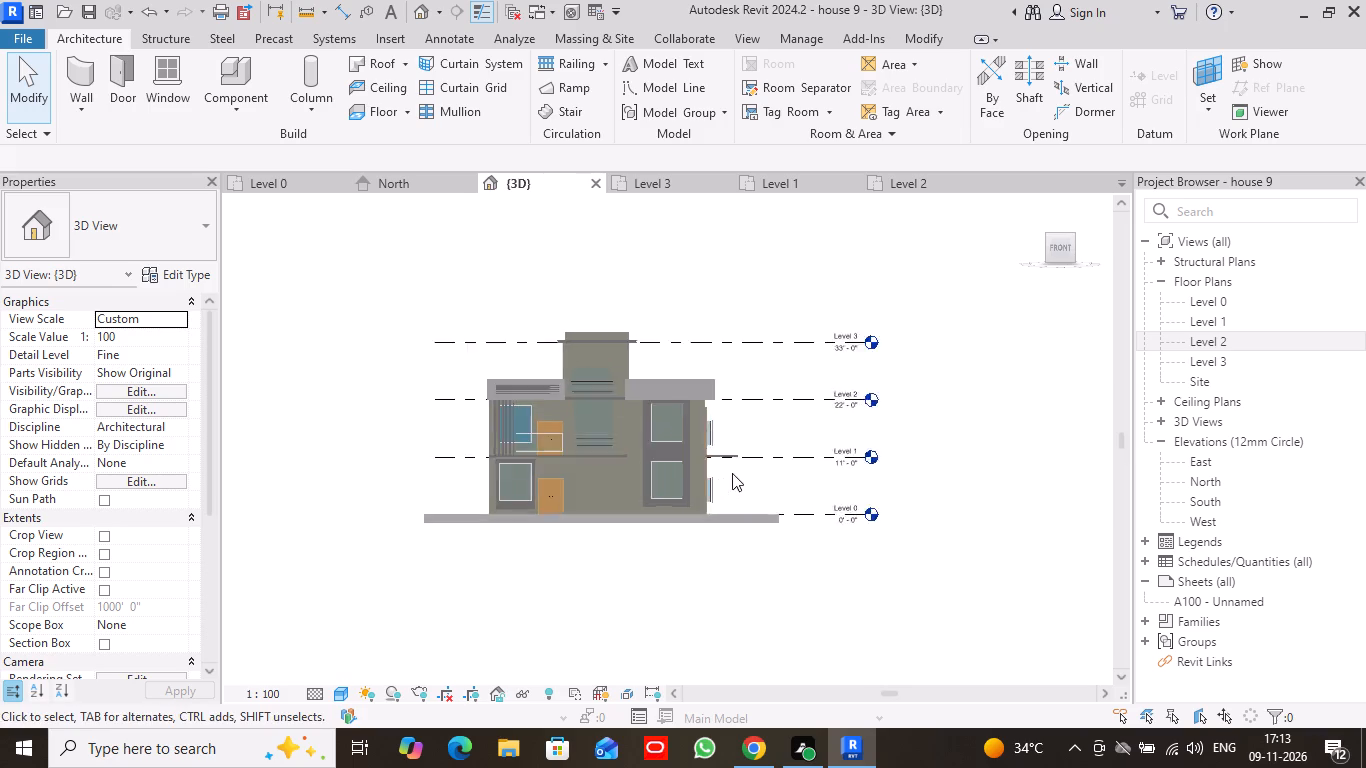
scroll(732, 473, up, 6)
scroll(750, 446, down, 3)
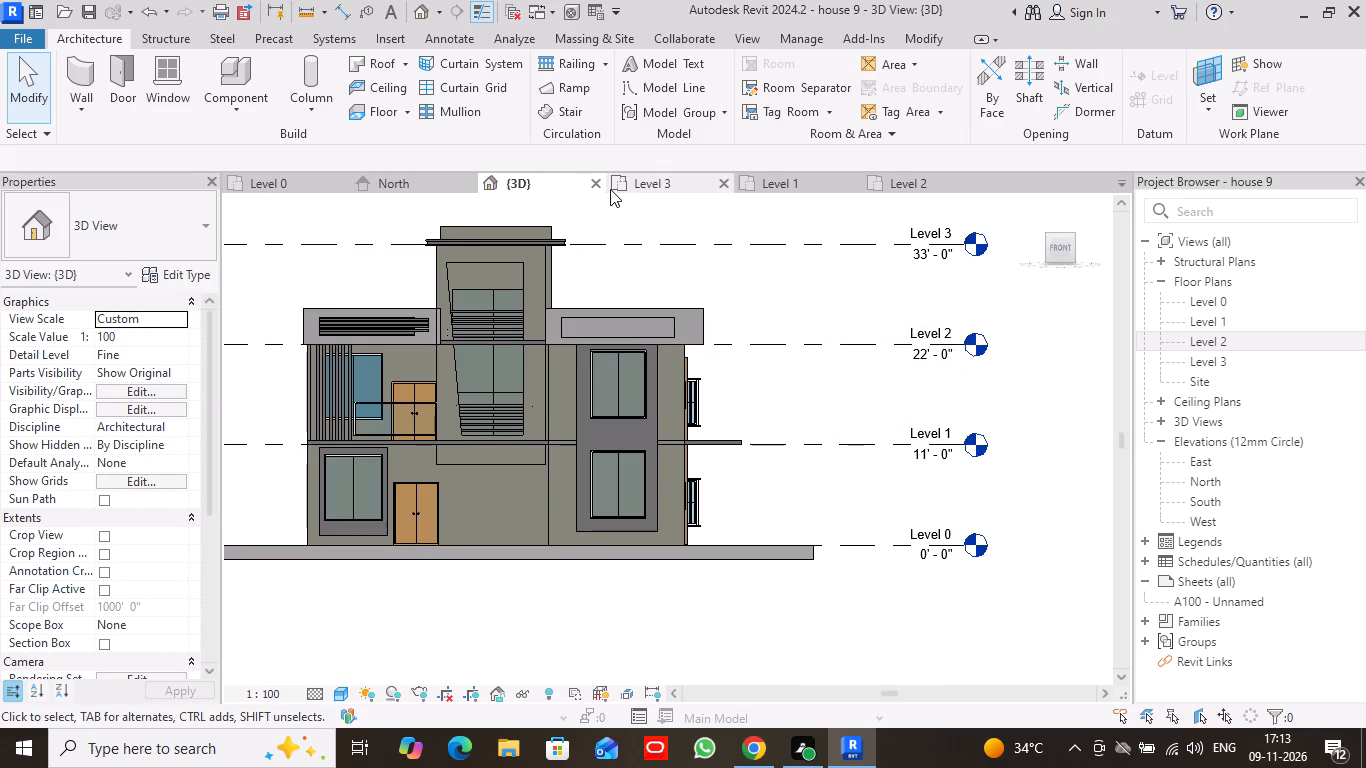
click(659, 181)
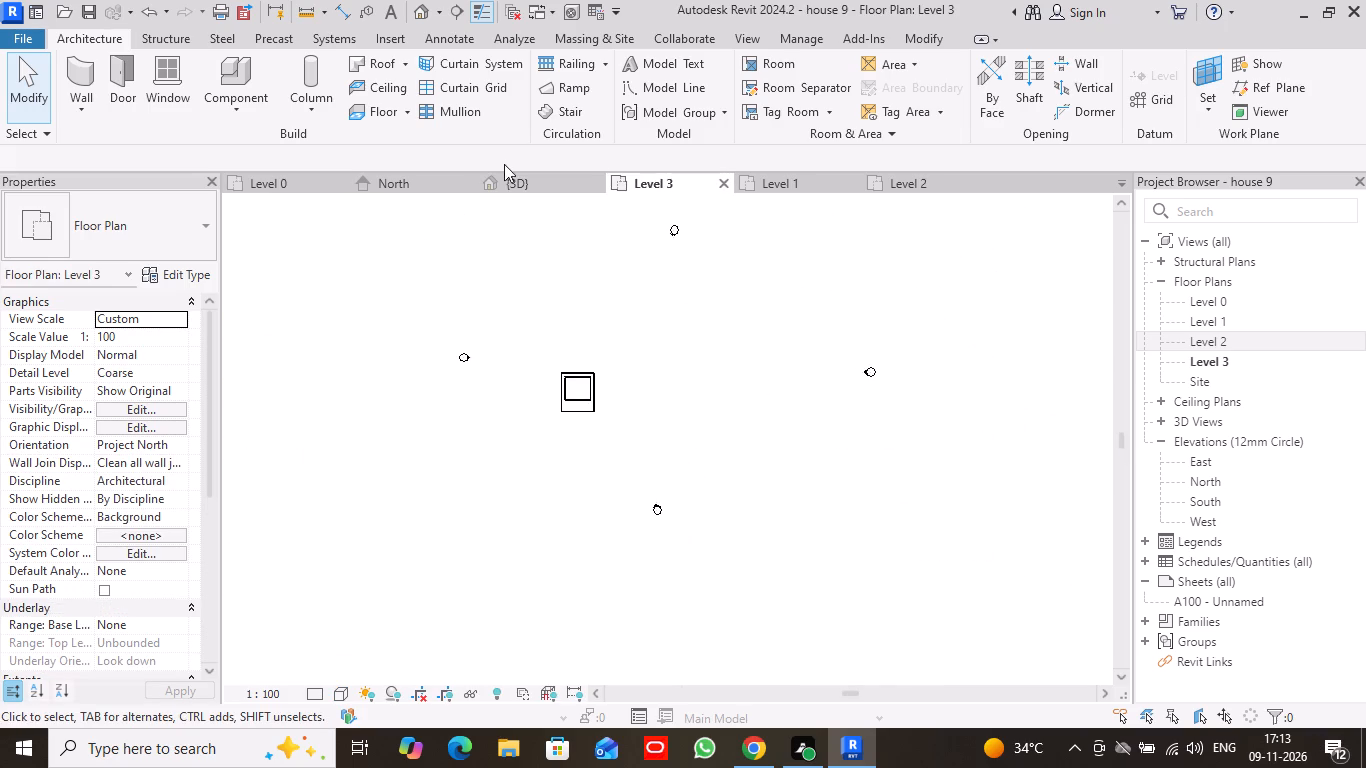
click(507, 162)
click(540, 184)
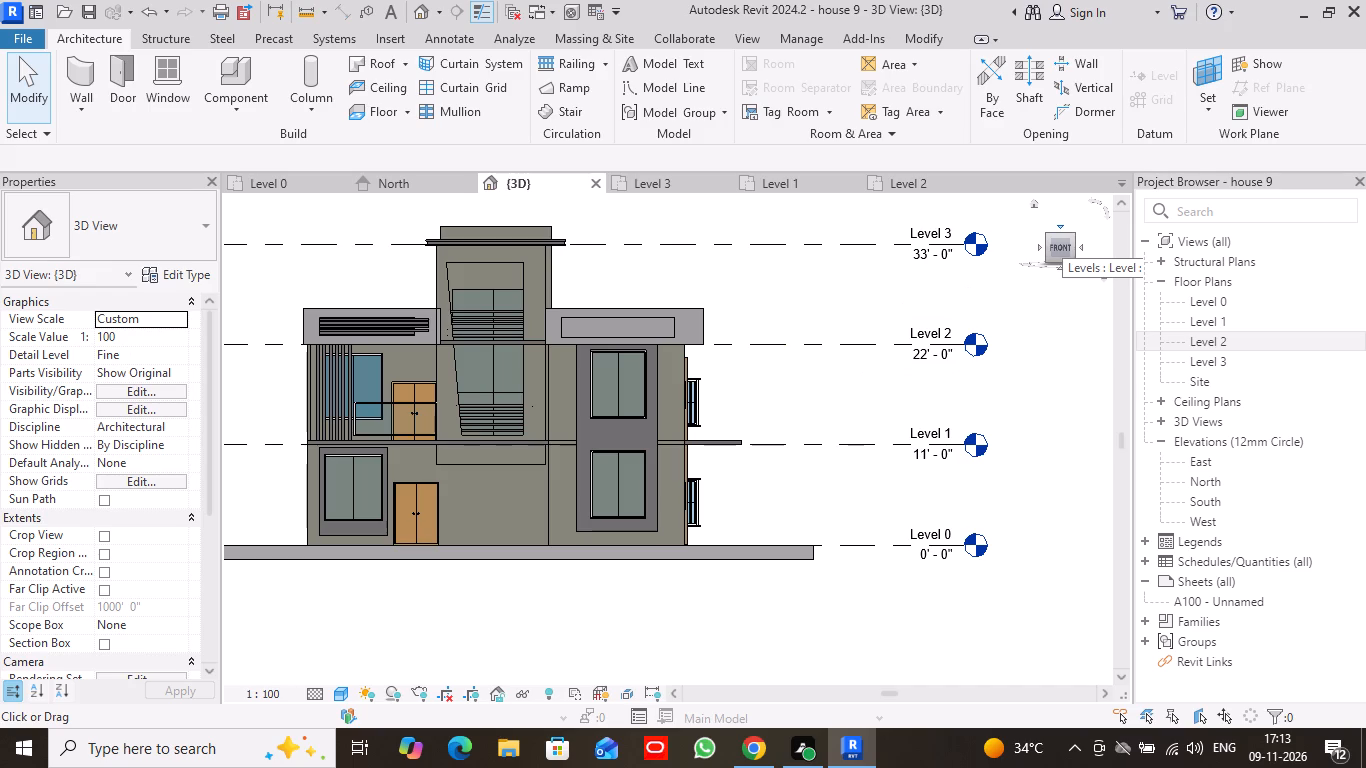
click(1058, 236)
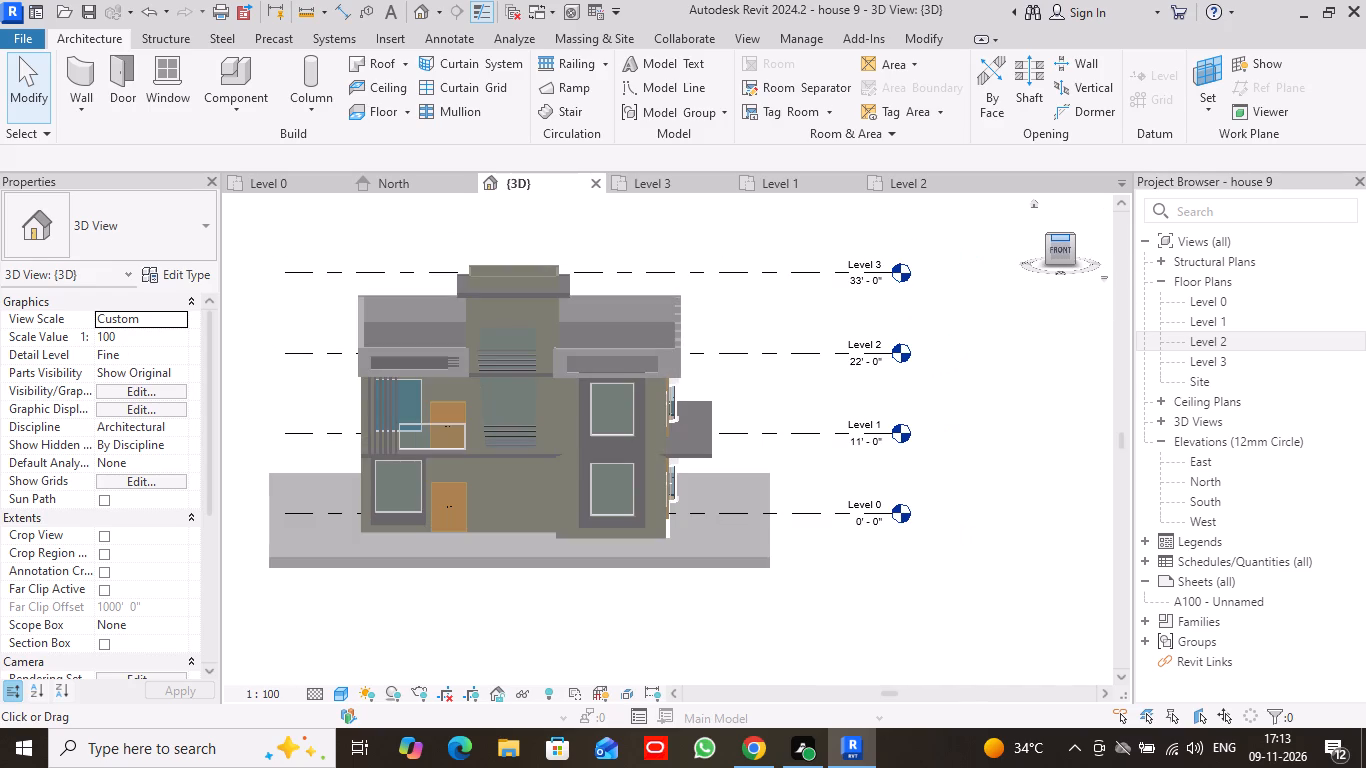
click(1059, 234)
drag(1060, 233, 1075, 303)
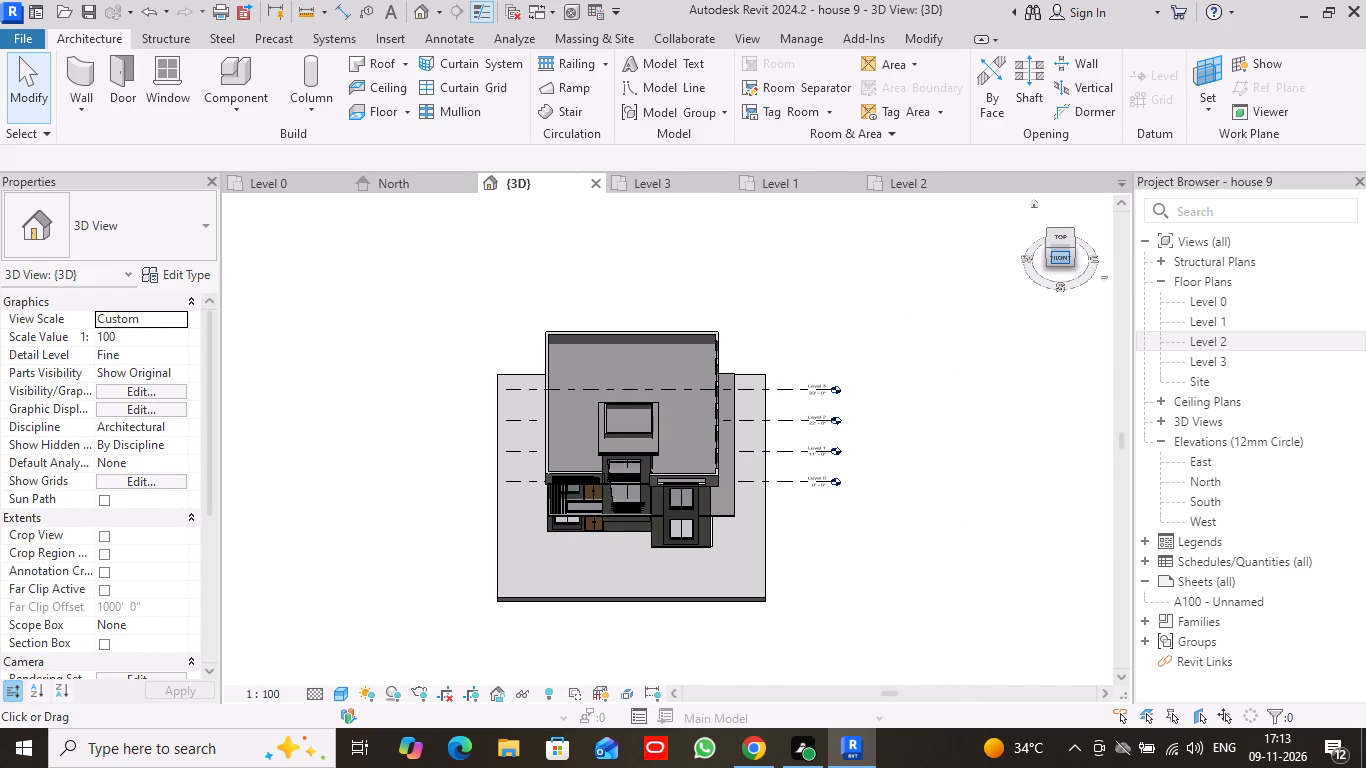
click(1065, 238)
click(729, 424)
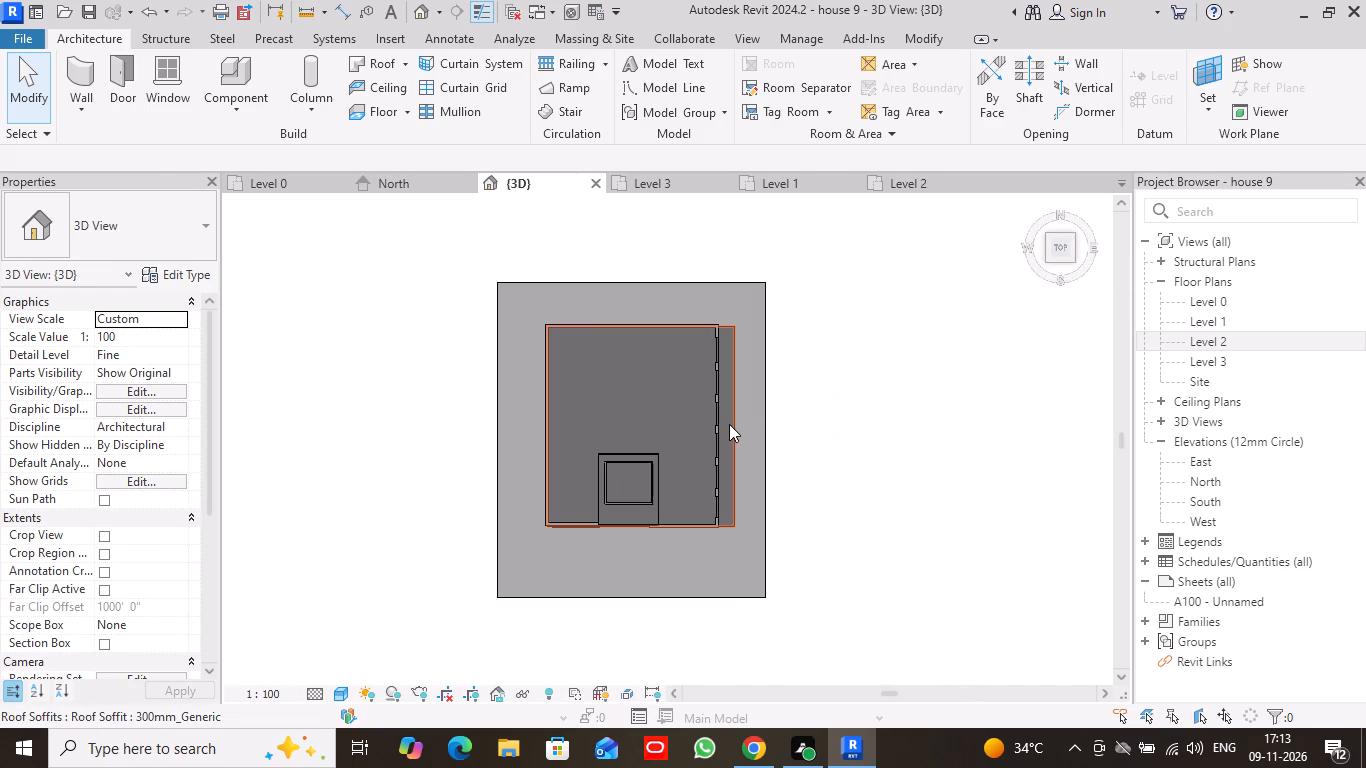
click(39, 83)
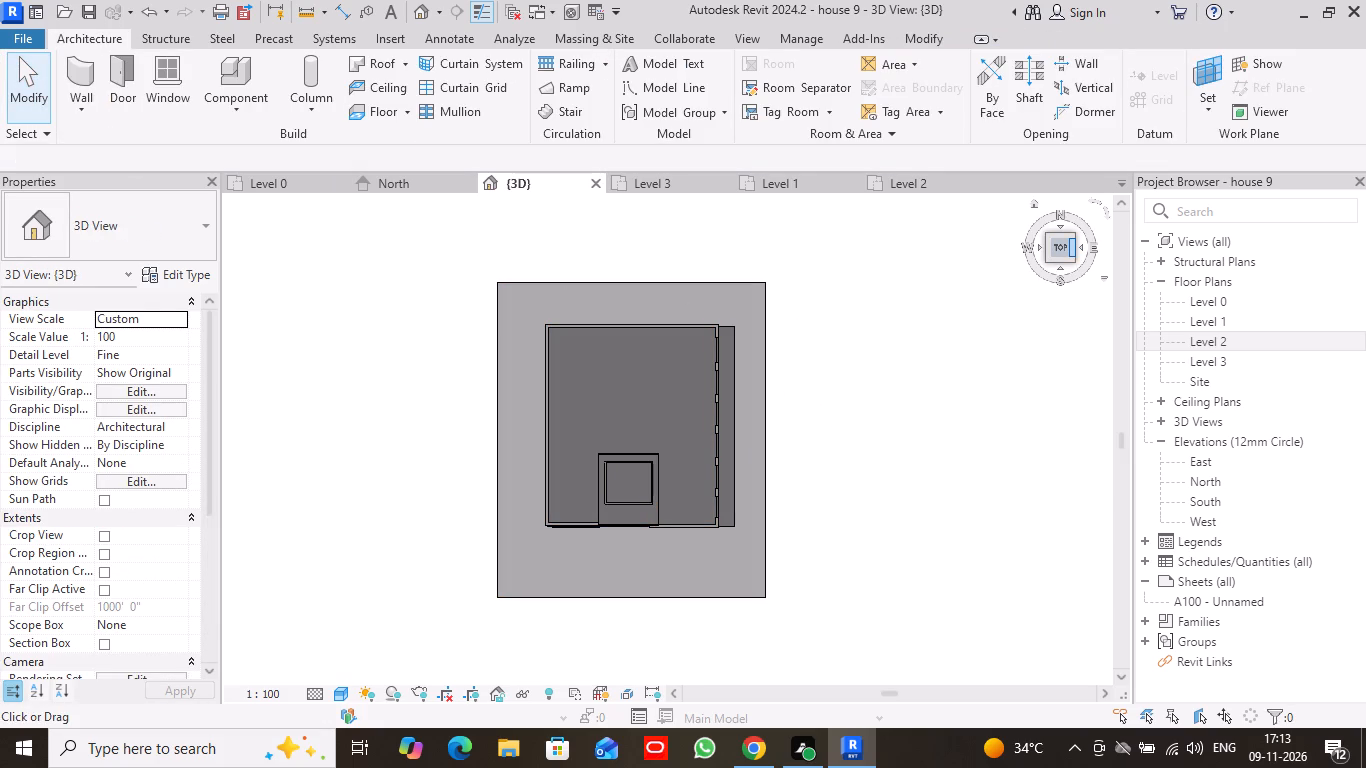
Examine the bay-window facade and the soffit projection in the 3D view from a raised corner angle and straight on.
drag(1074, 258, 989, 643)
scroll(715, 465, up, 9)
scroll(875, 419, up, 1)
scroll(877, 420, down, 1)
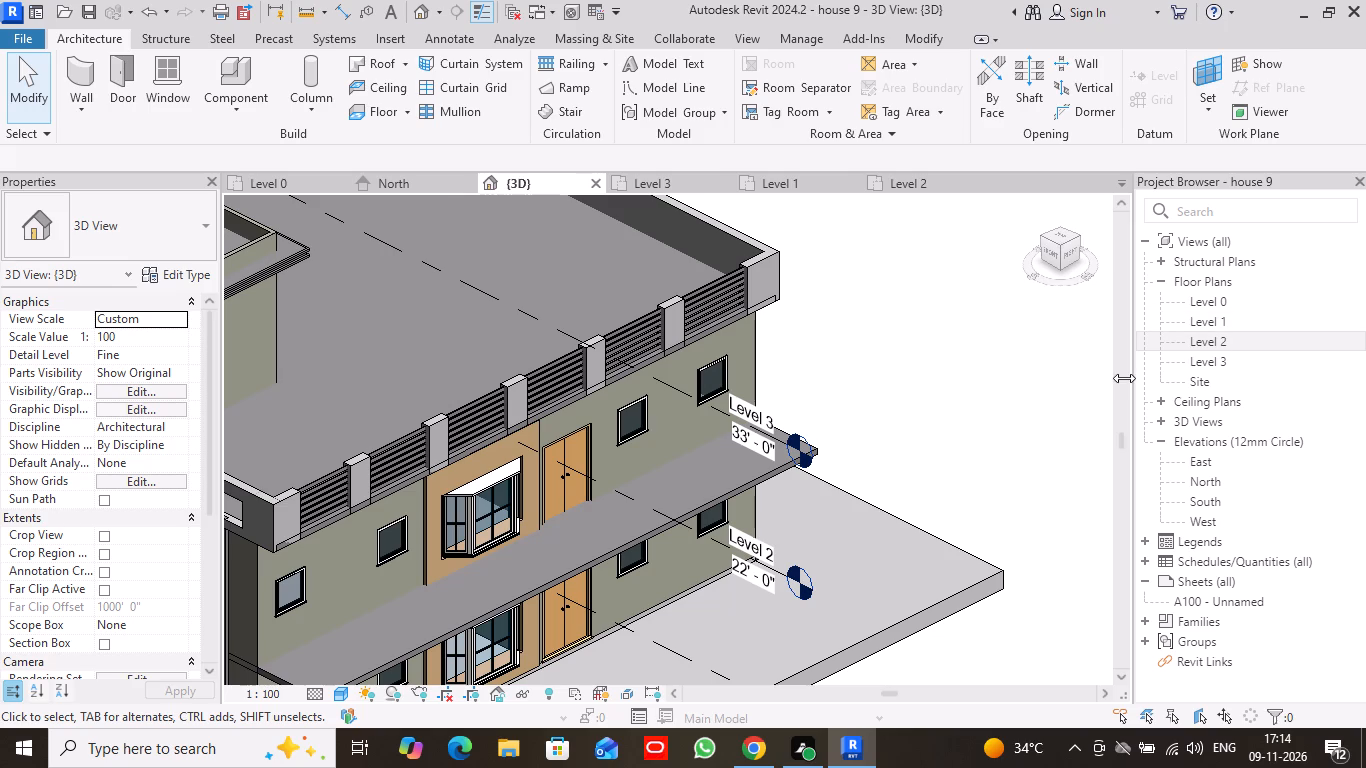
scroll(1066, 393, down, 2)
scroll(969, 438, down, 1)
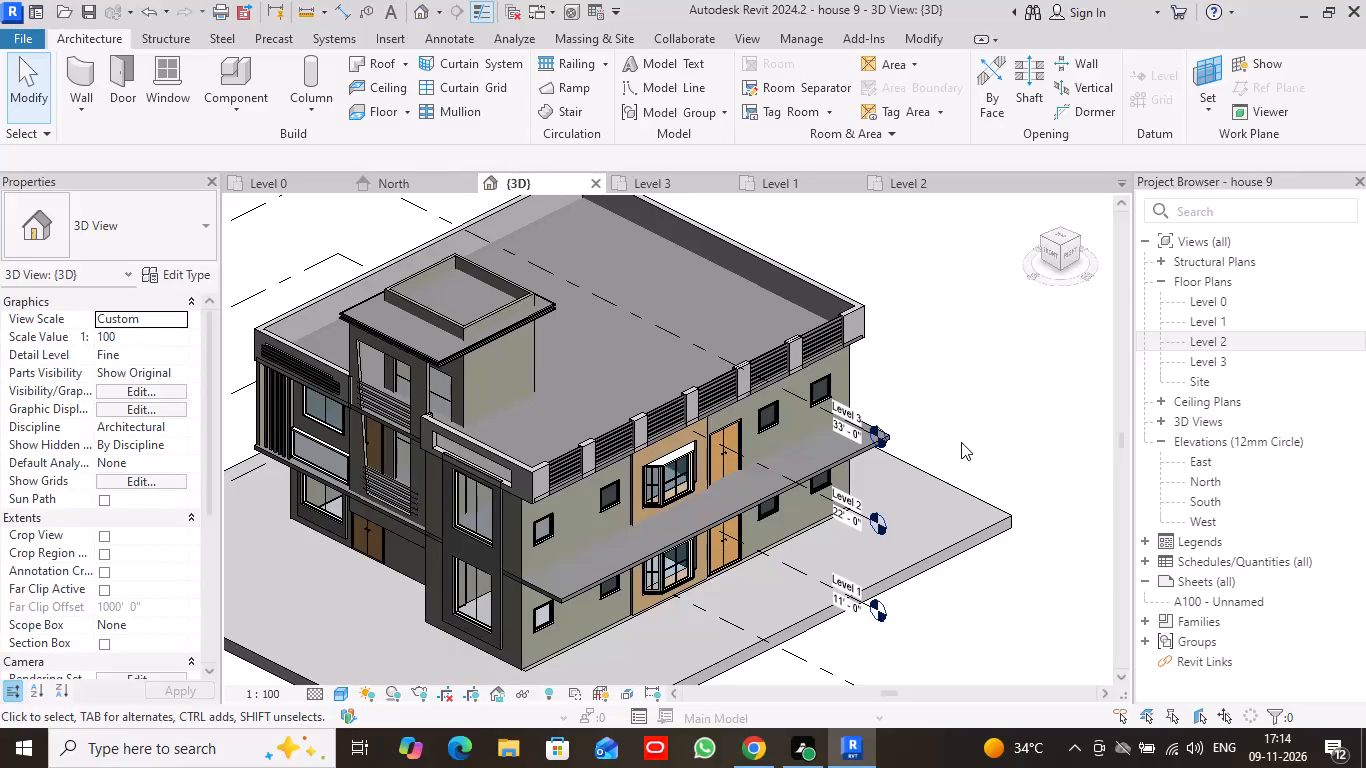
click(1067, 249)
scroll(666, 431, up, 4)
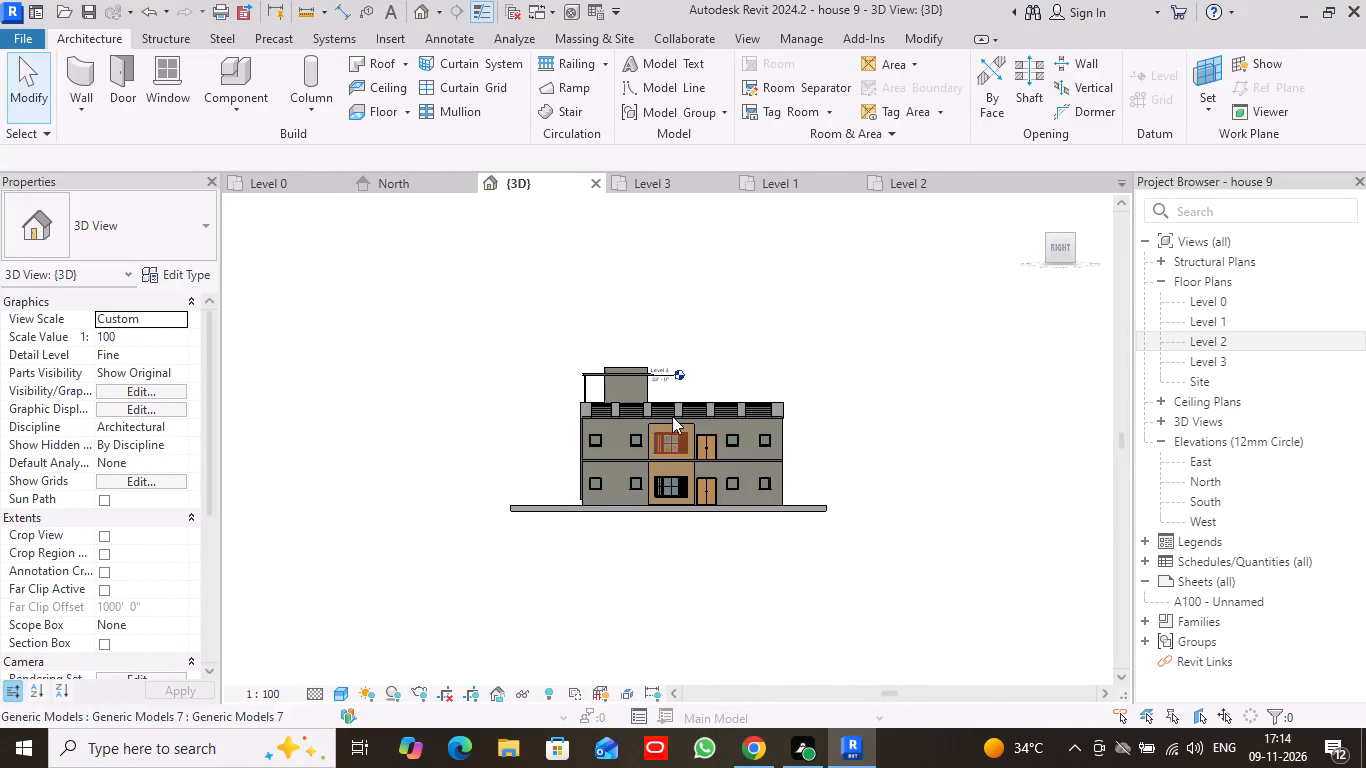
scroll(672, 416, up, 3)
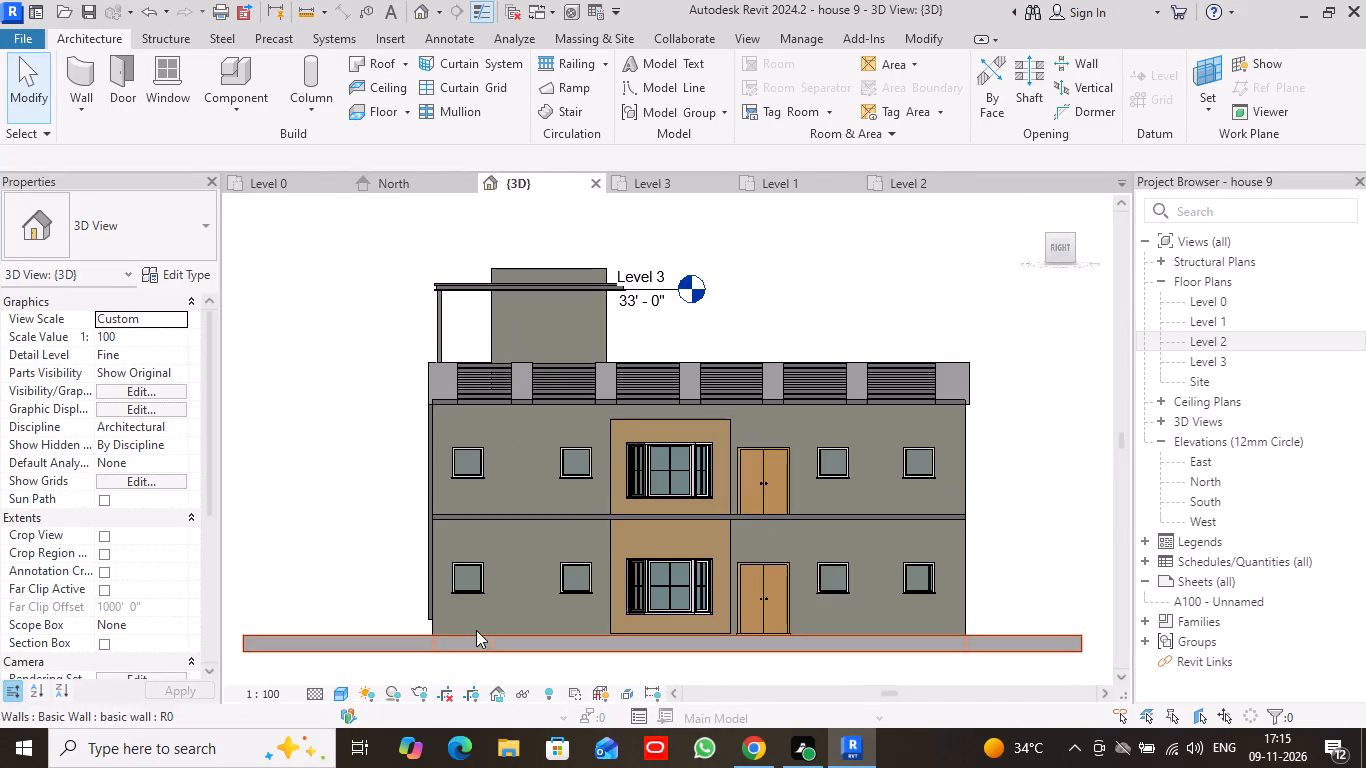
Set the 3D view's visual style to Hidden Line.
click(339, 690)
click(382, 588)
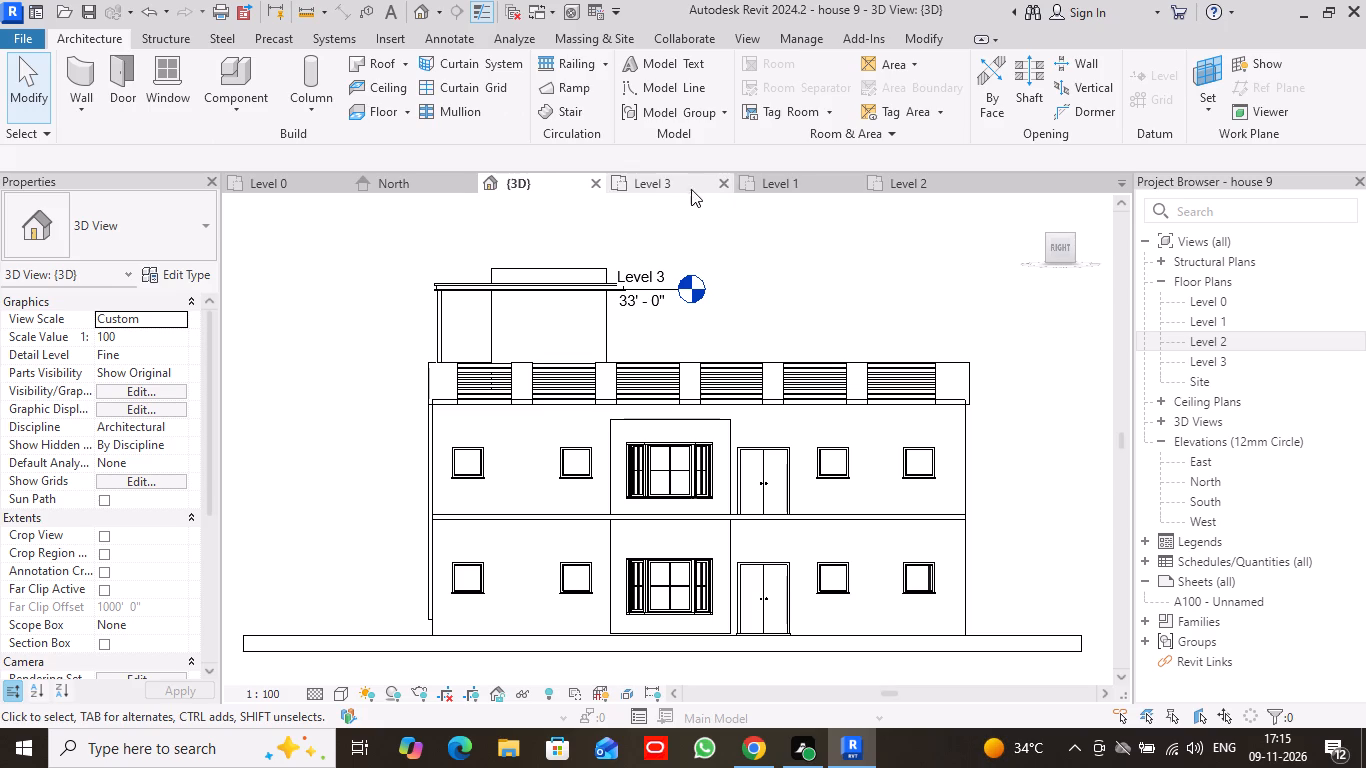
Draw a 50' 10" wall of type basic wall along the soffit's outer edge on the bay-window side in the Level 1 floor plan.
click(817, 192)
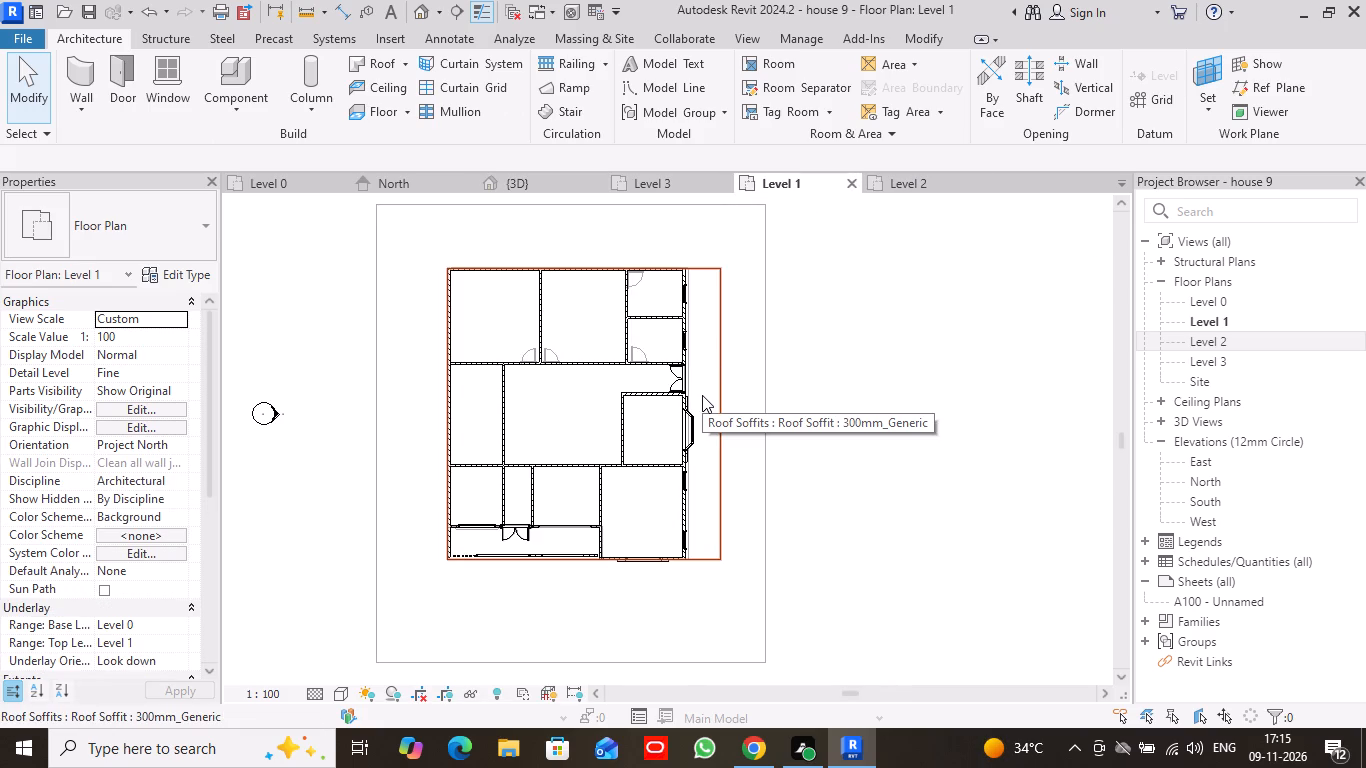
click(86, 77)
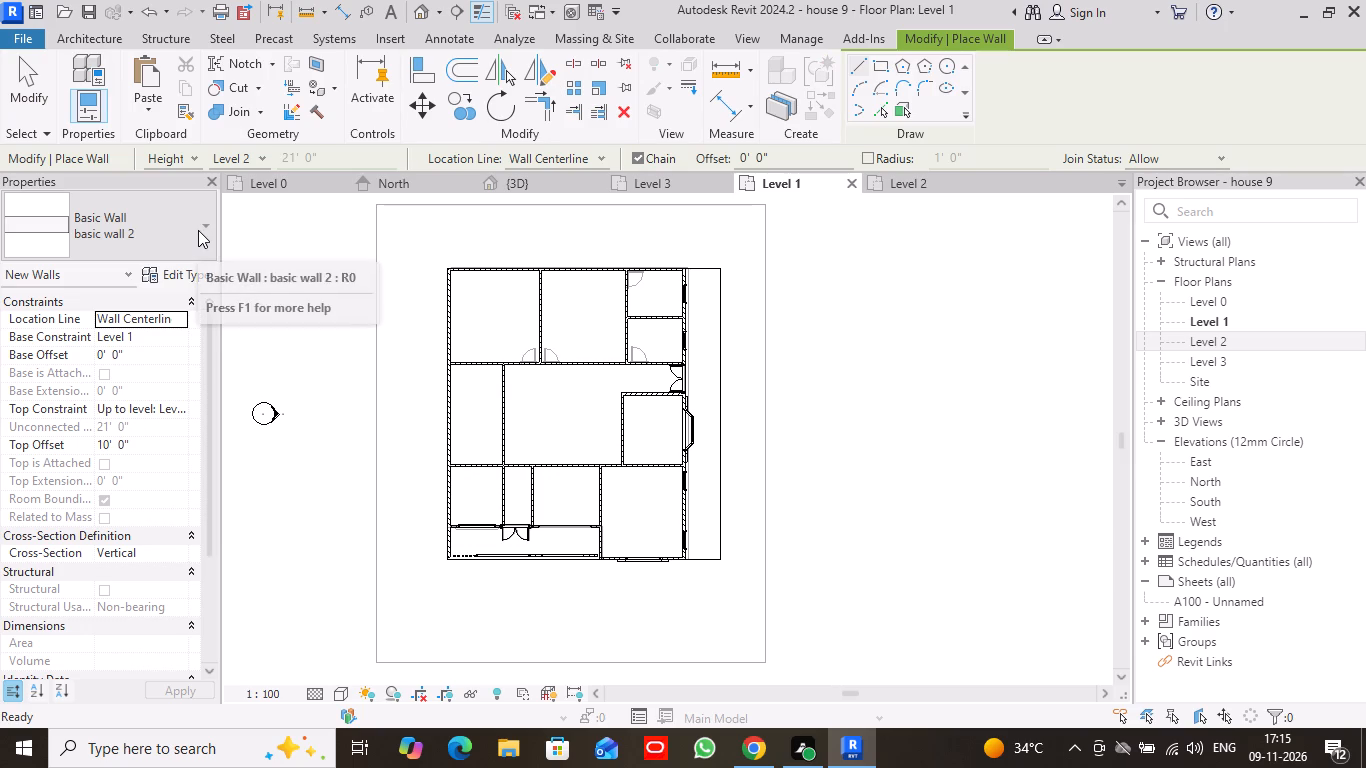
click(202, 227)
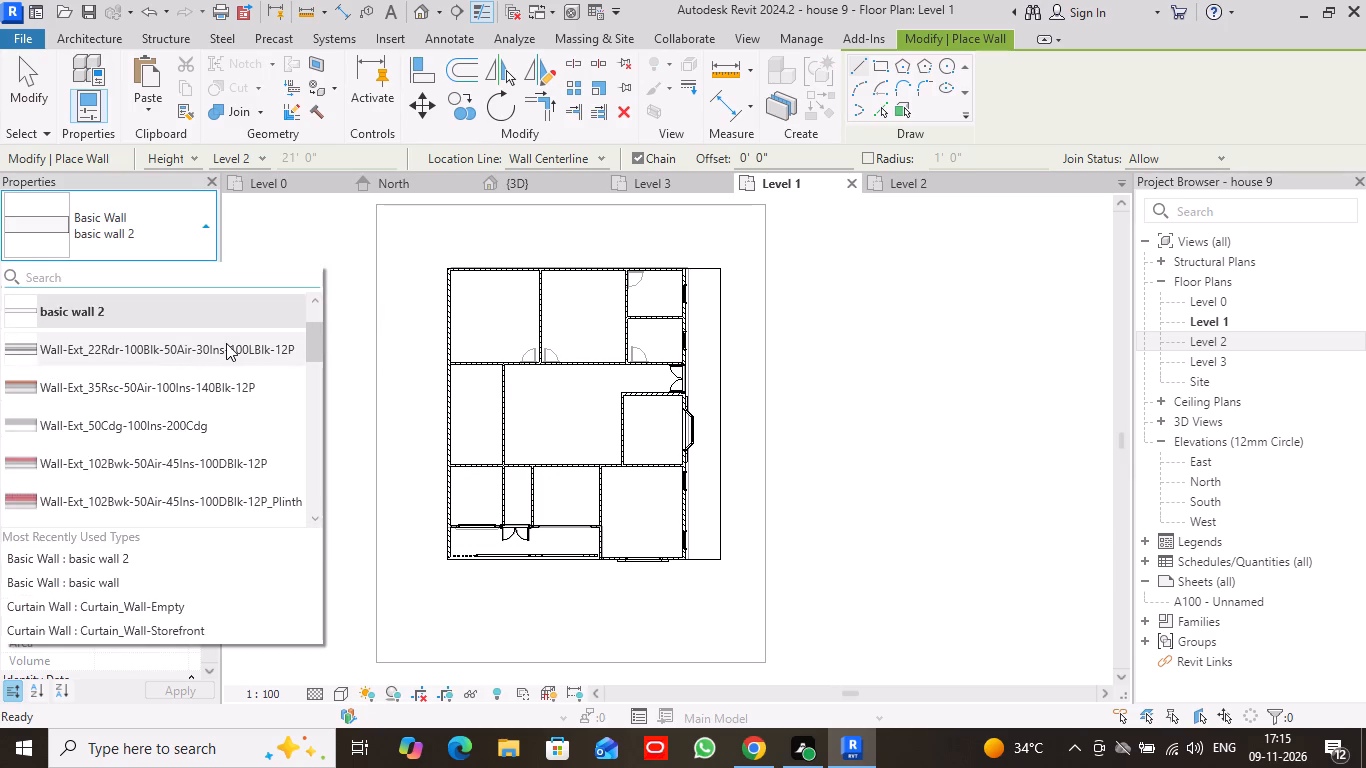
scroll(226, 341, up, 4)
click(189, 340)
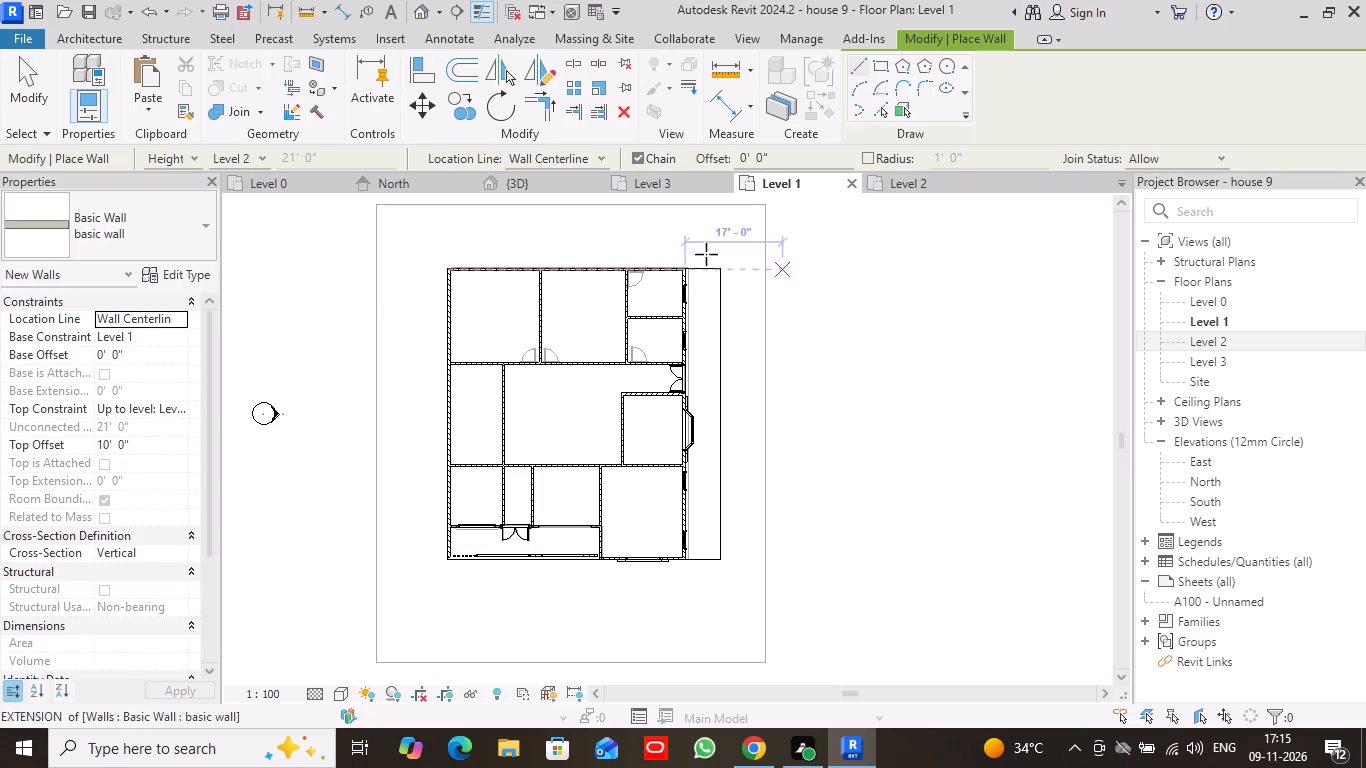
click(719, 267)
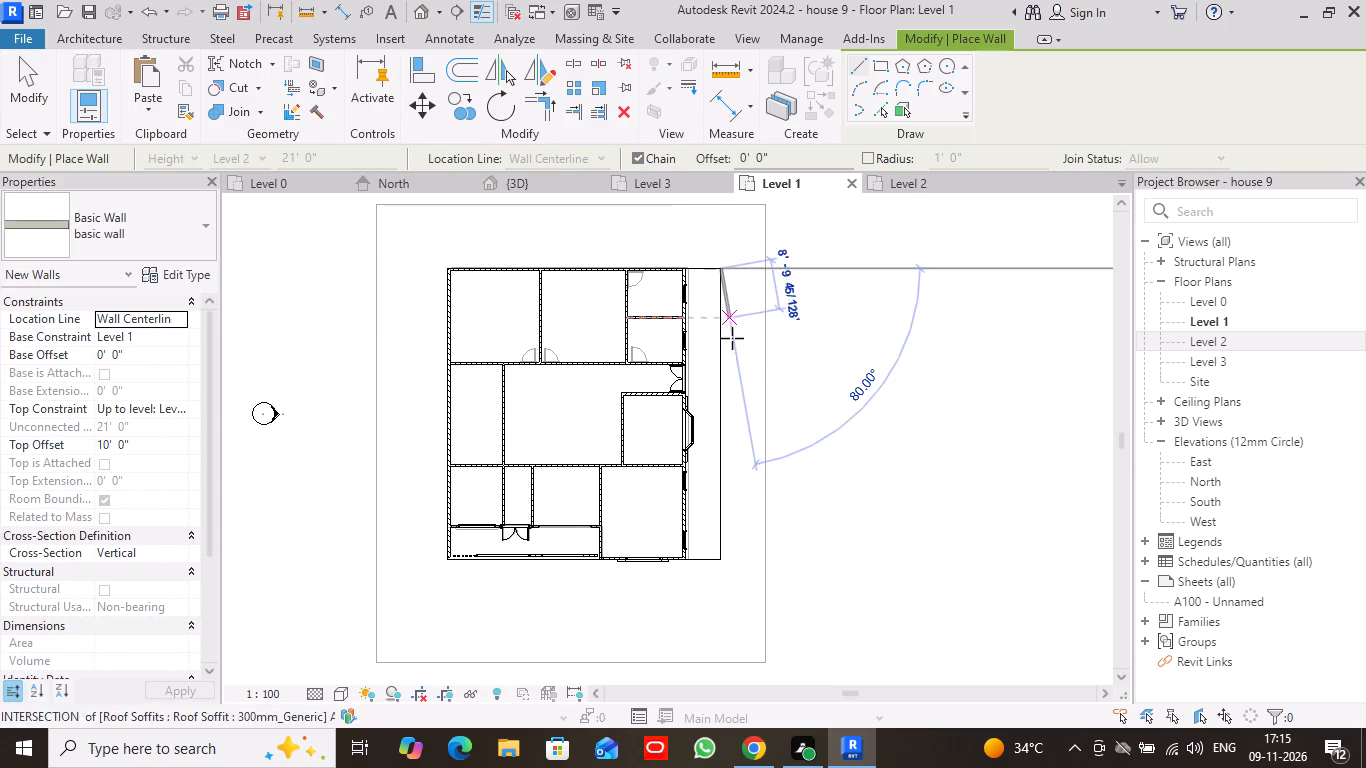
click(719, 553)
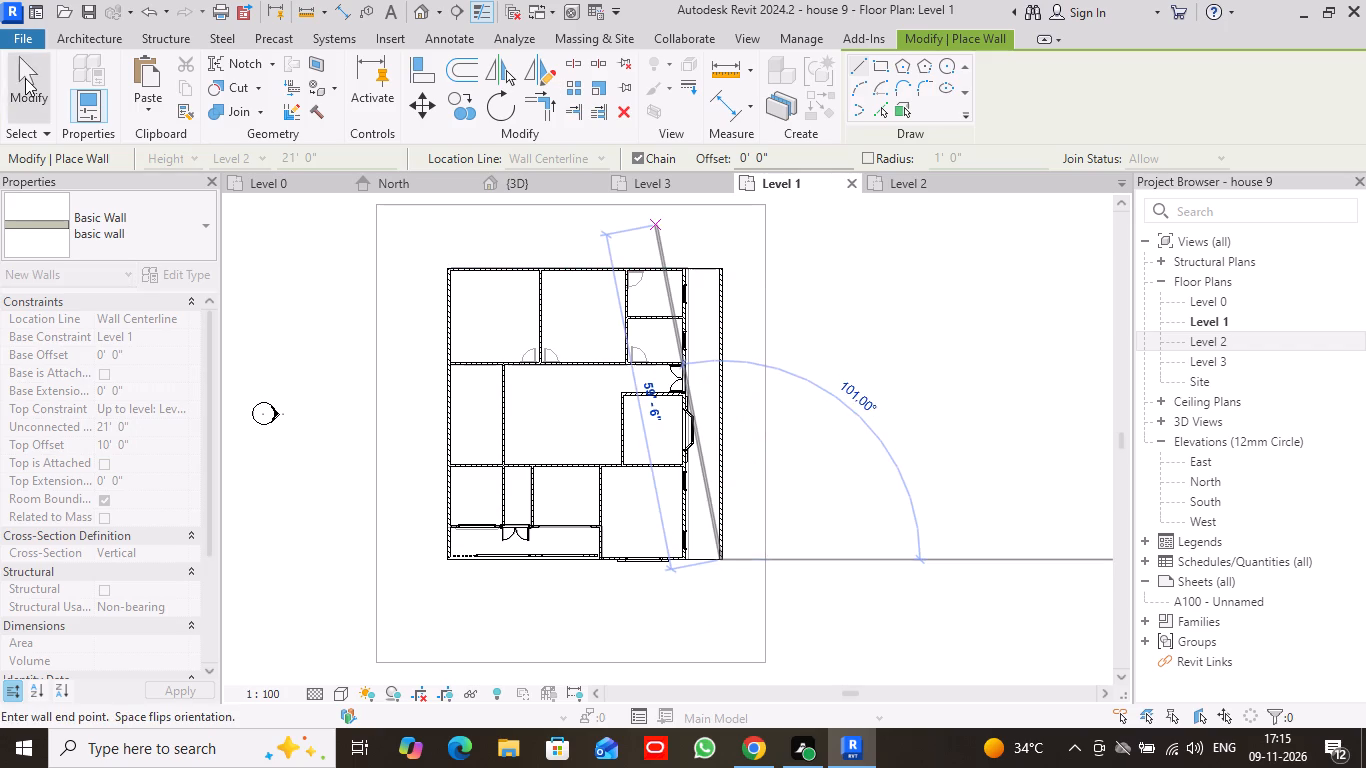
click(25, 78)
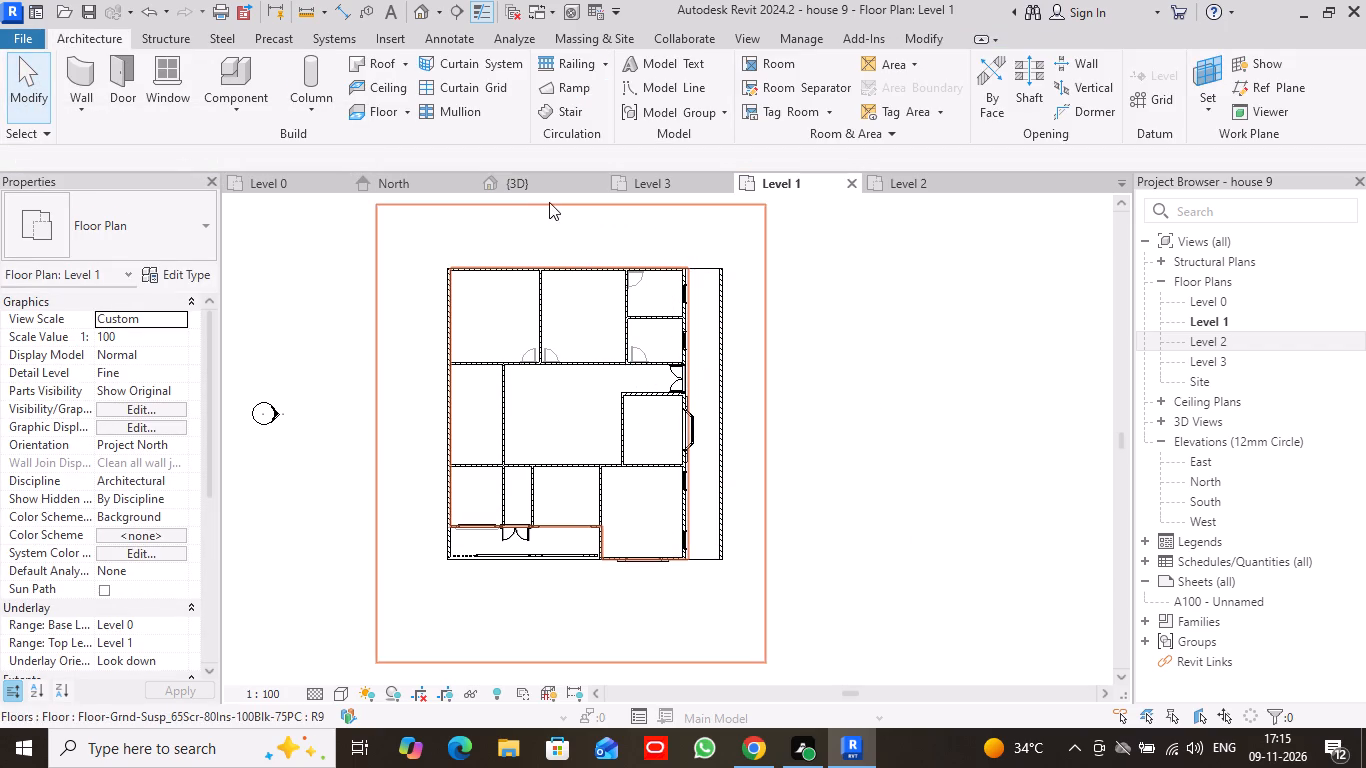
Set the new soffit-edge wall's top constraint to Unconnected and its unconnected height to 4' 0" in the 3D view.
click(542, 183)
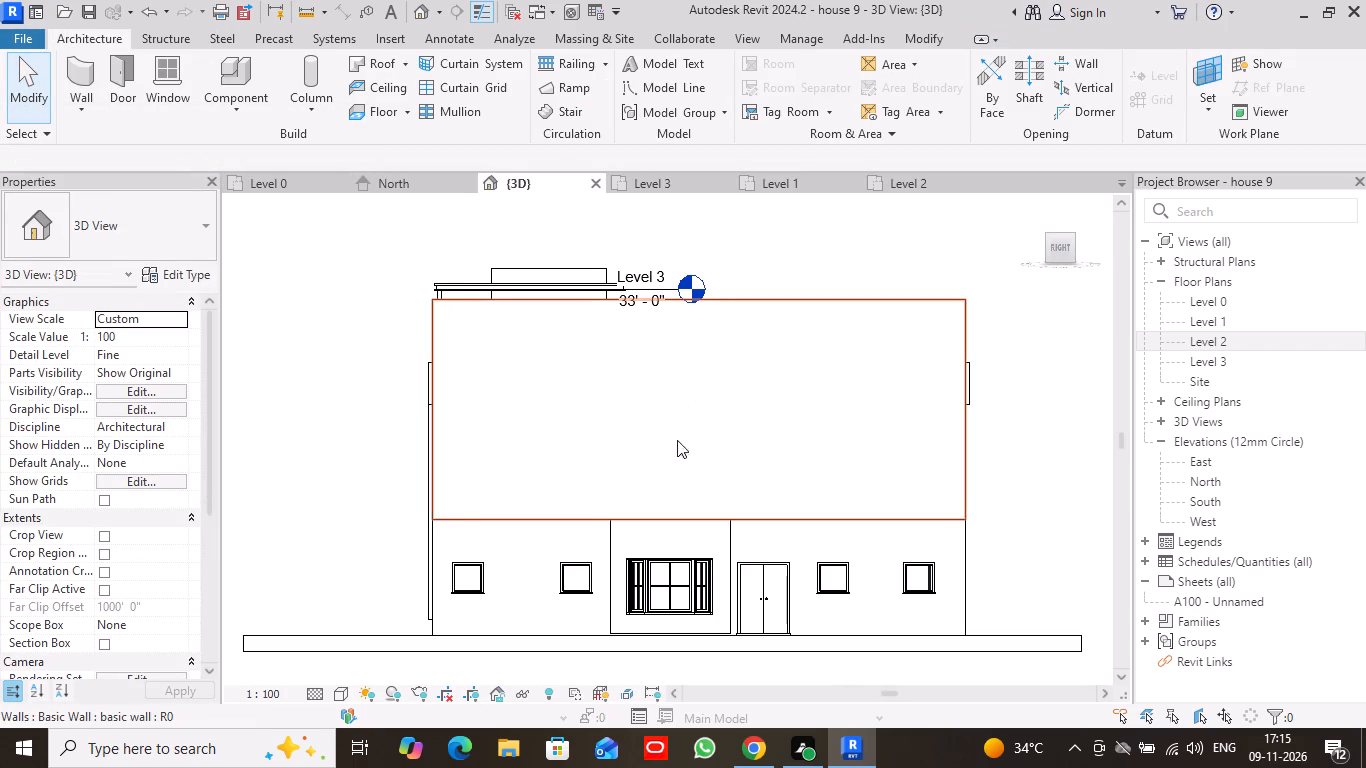
scroll(696, 455, down, 2)
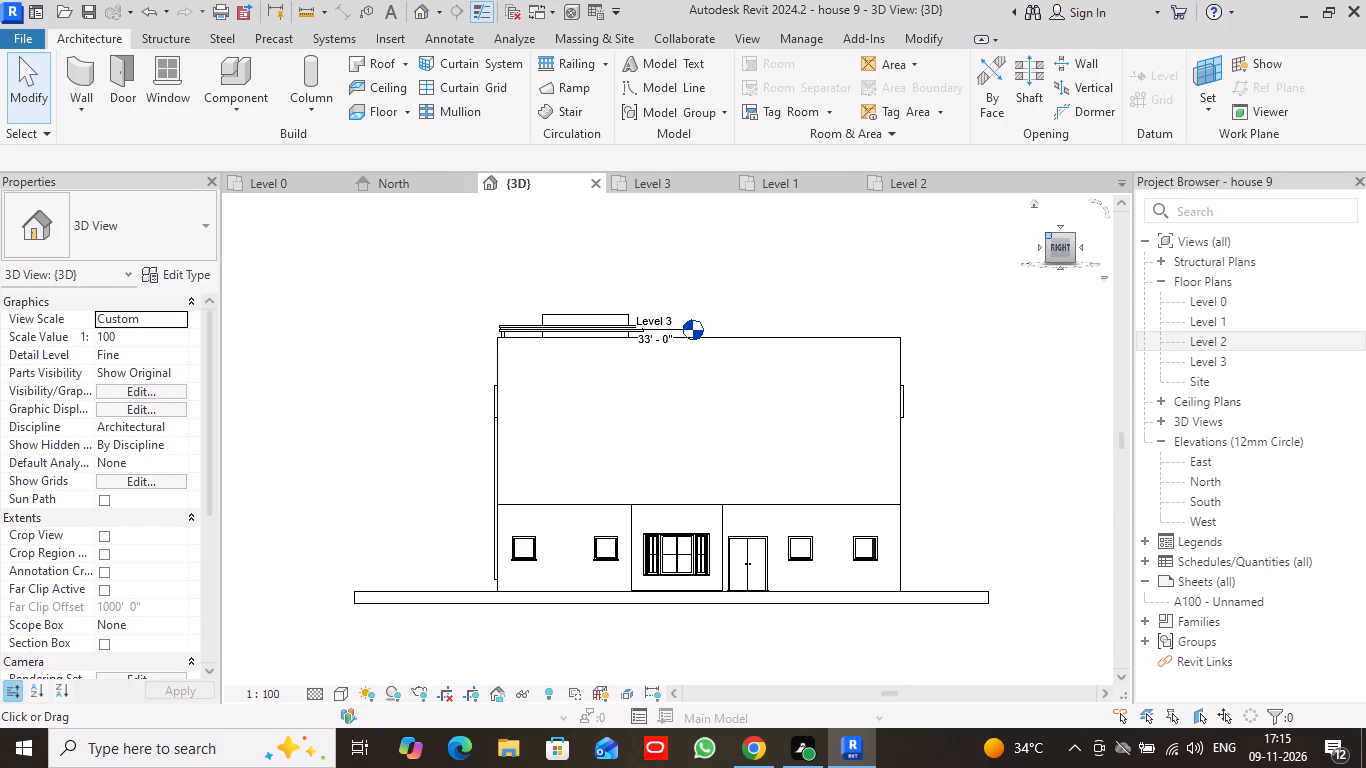
drag(1047, 234, 1072, 275)
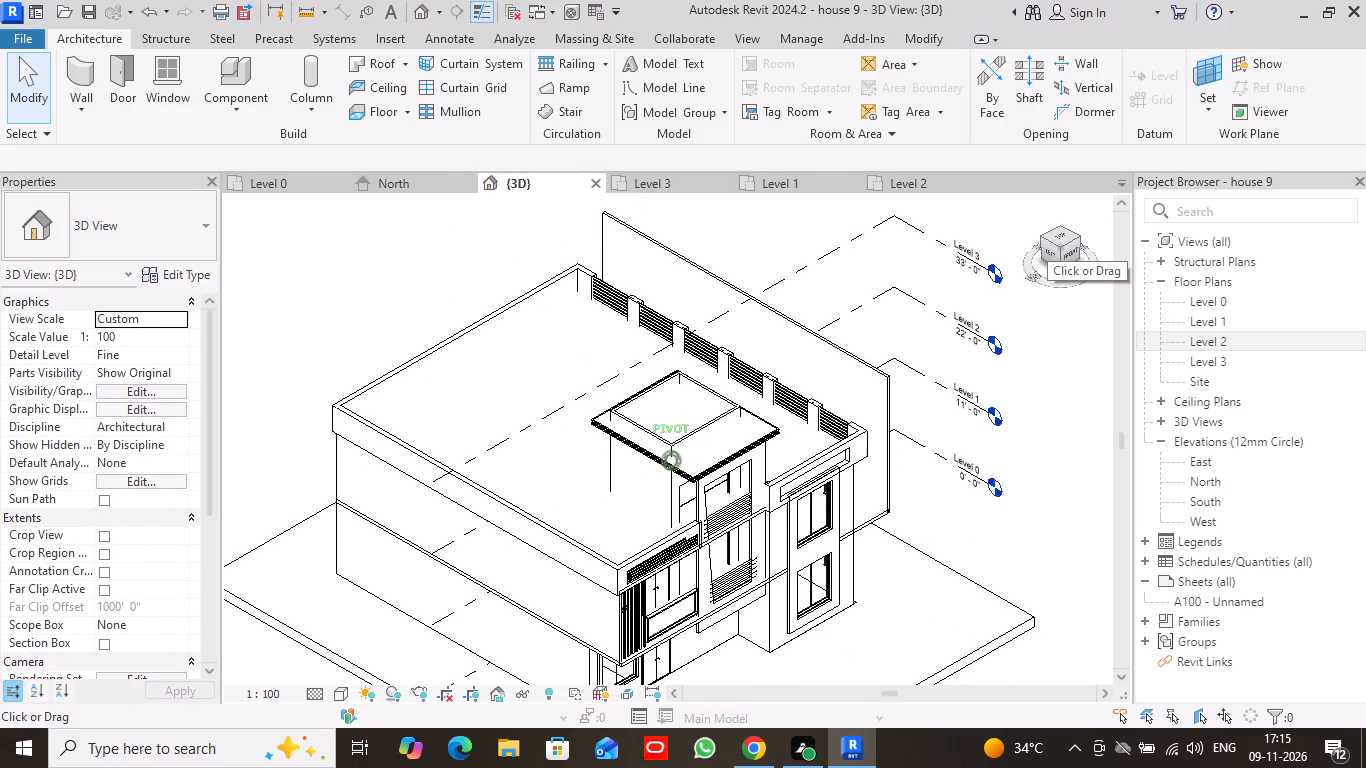
drag(1072, 275, 869, 286)
click(883, 306)
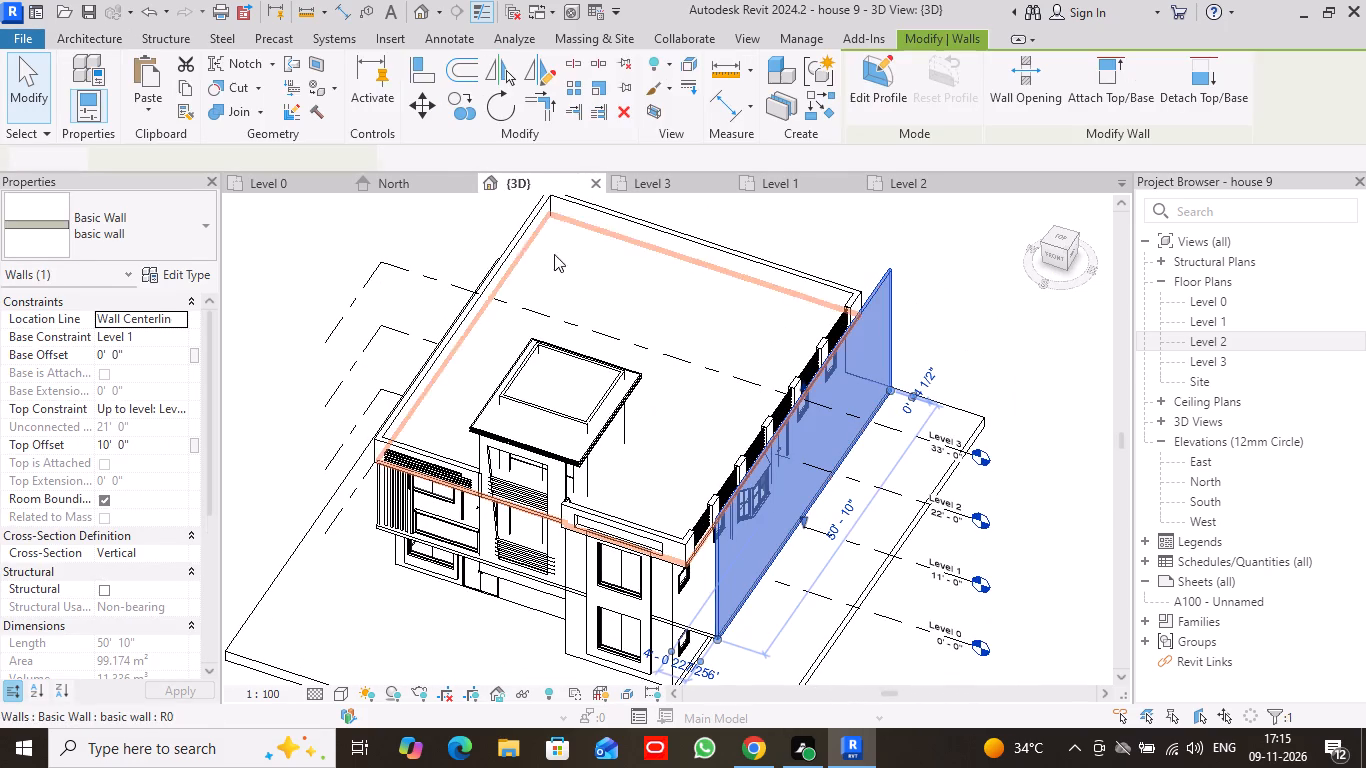
click(176, 406)
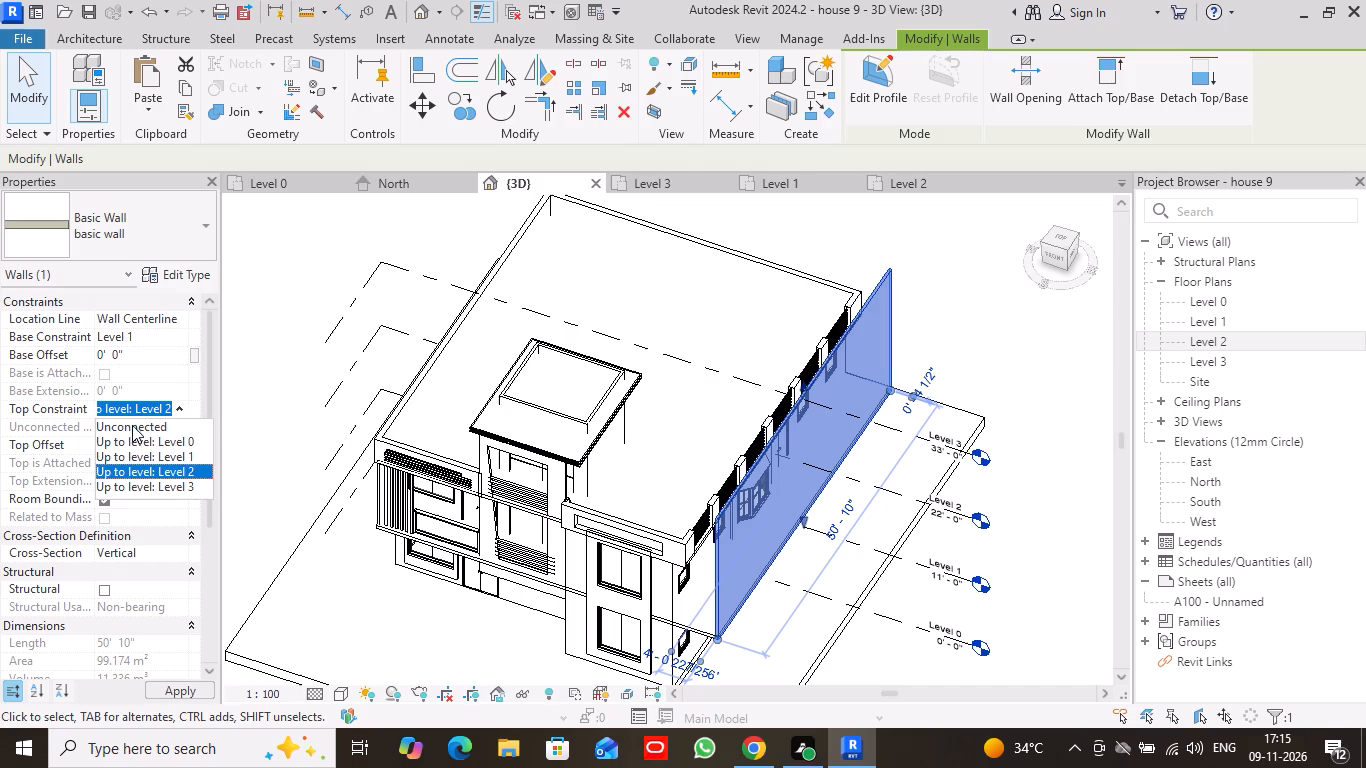
click(140, 428)
click(136, 430)
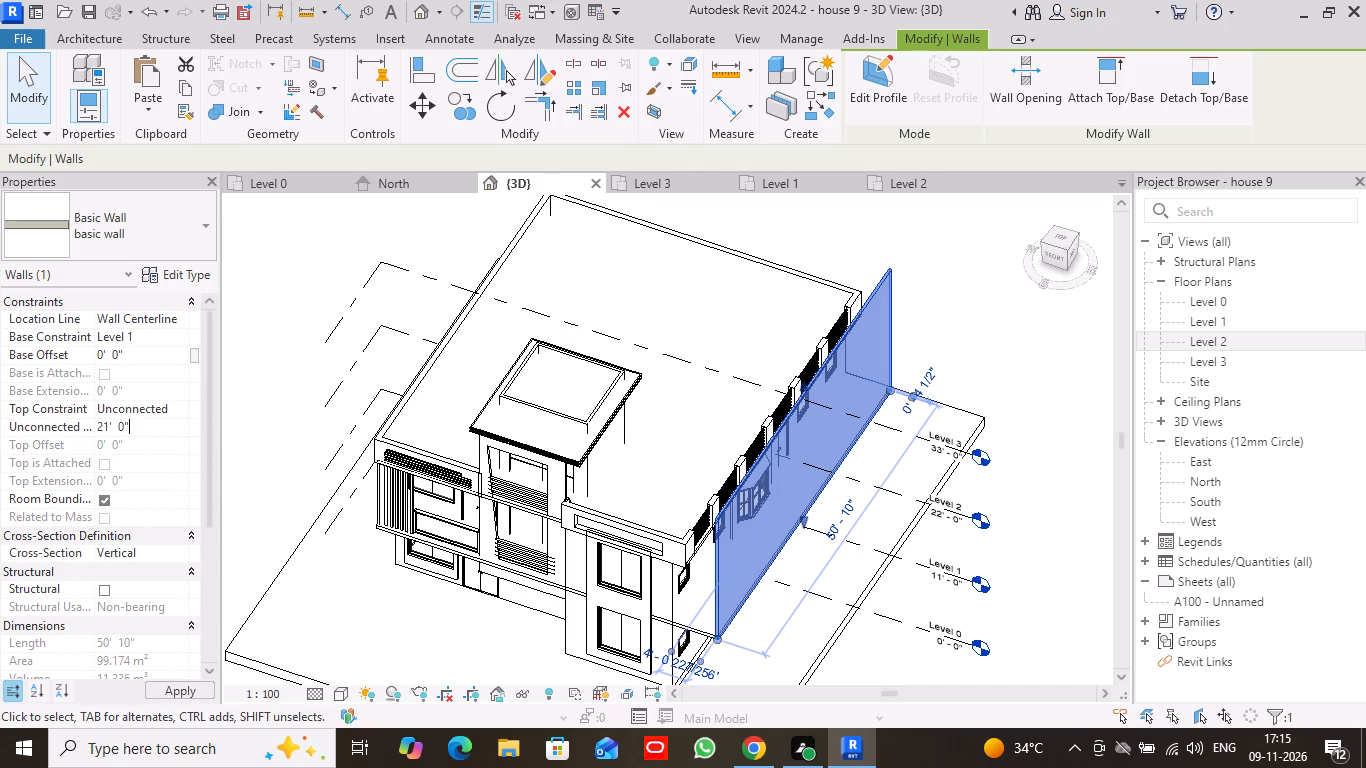
drag(136, 430, 84, 422)
key(4)
key(apostrophe)
key(Return)
click(173, 688)
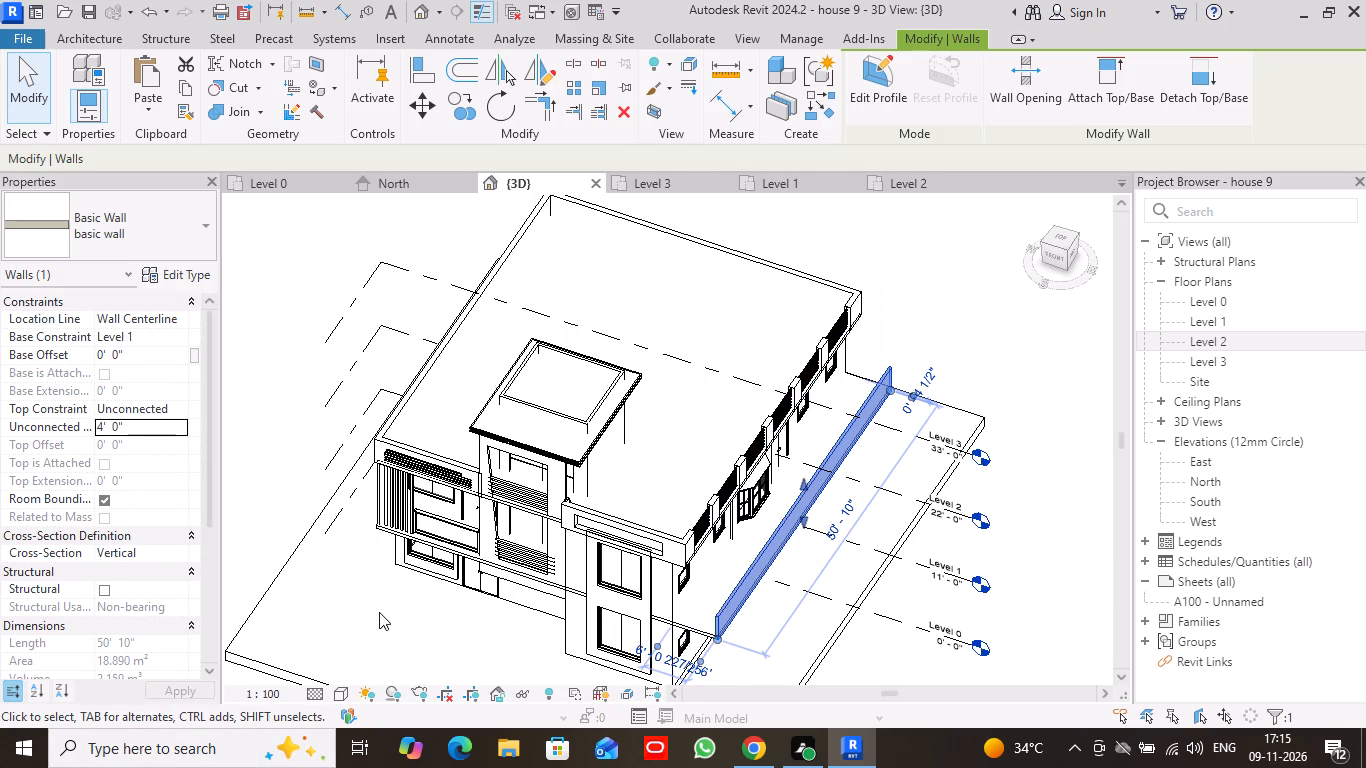
scroll(273, 259, down, 1)
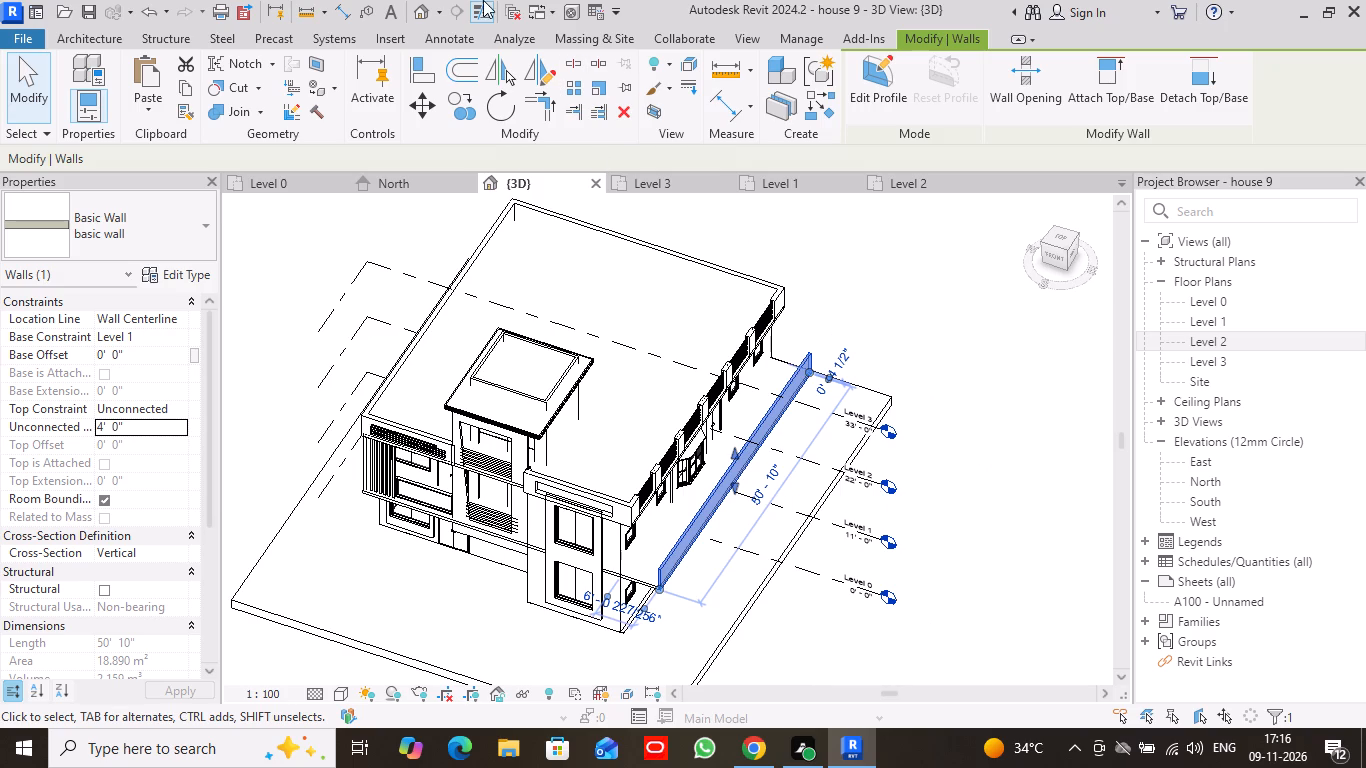
click(21, 105)
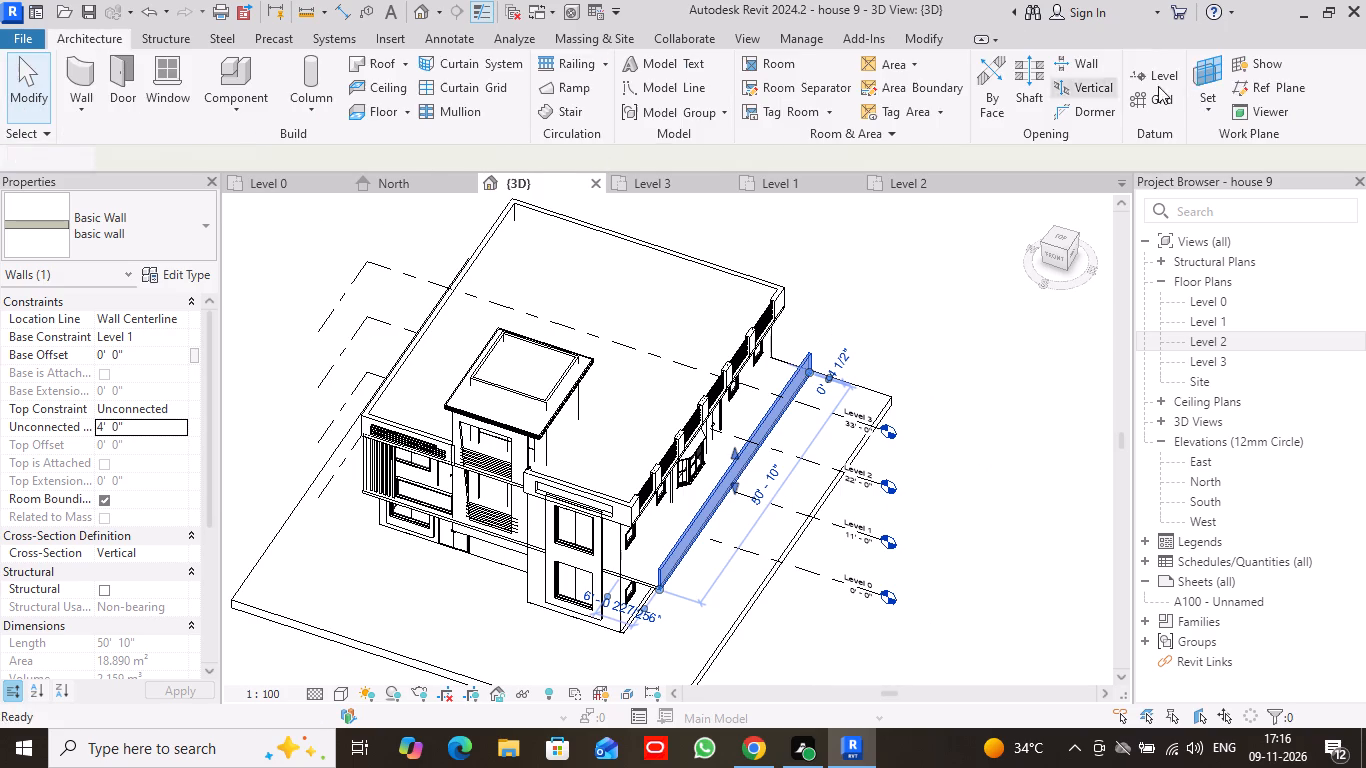
Open the soffit-edge wall's profile for editing with the 3D view facing the bay-window facade straight on.
drag(1067, 251, 913, 254)
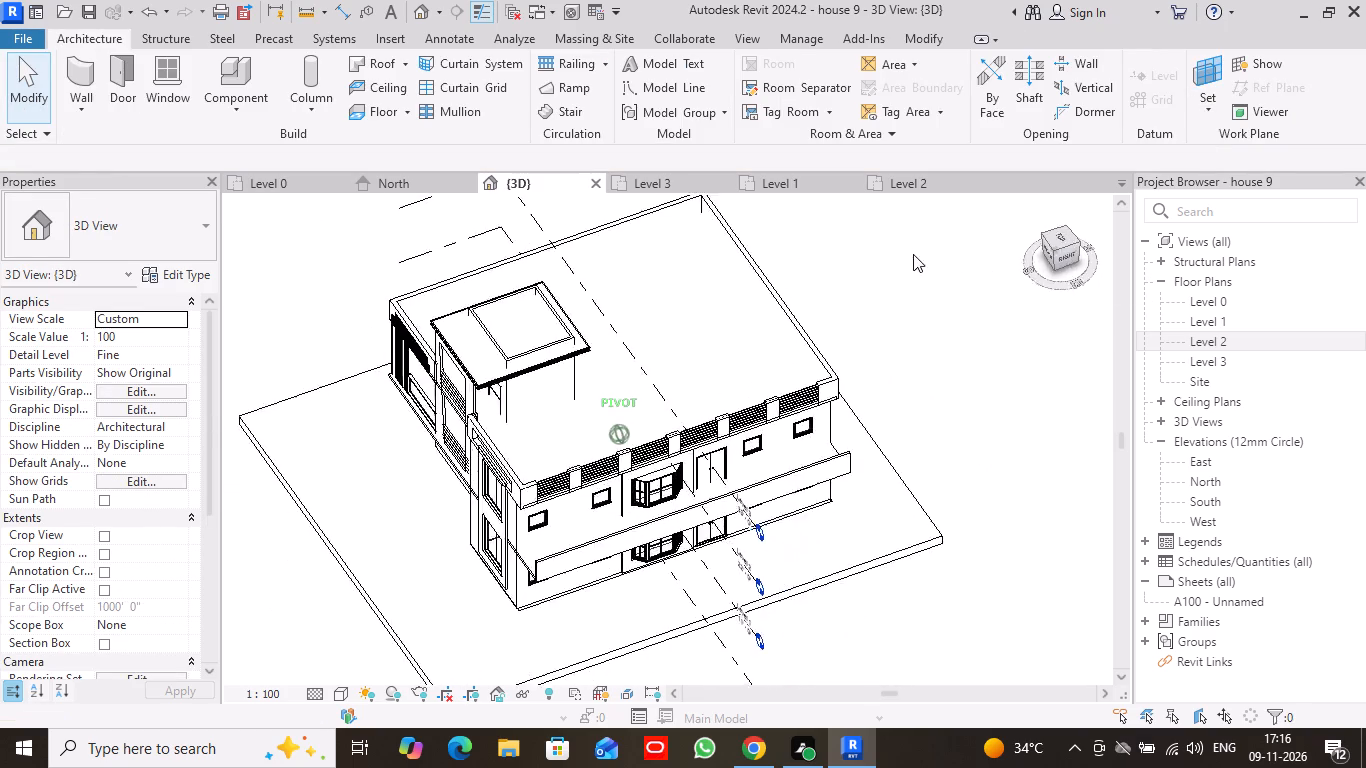
drag(913, 254, 611, 228)
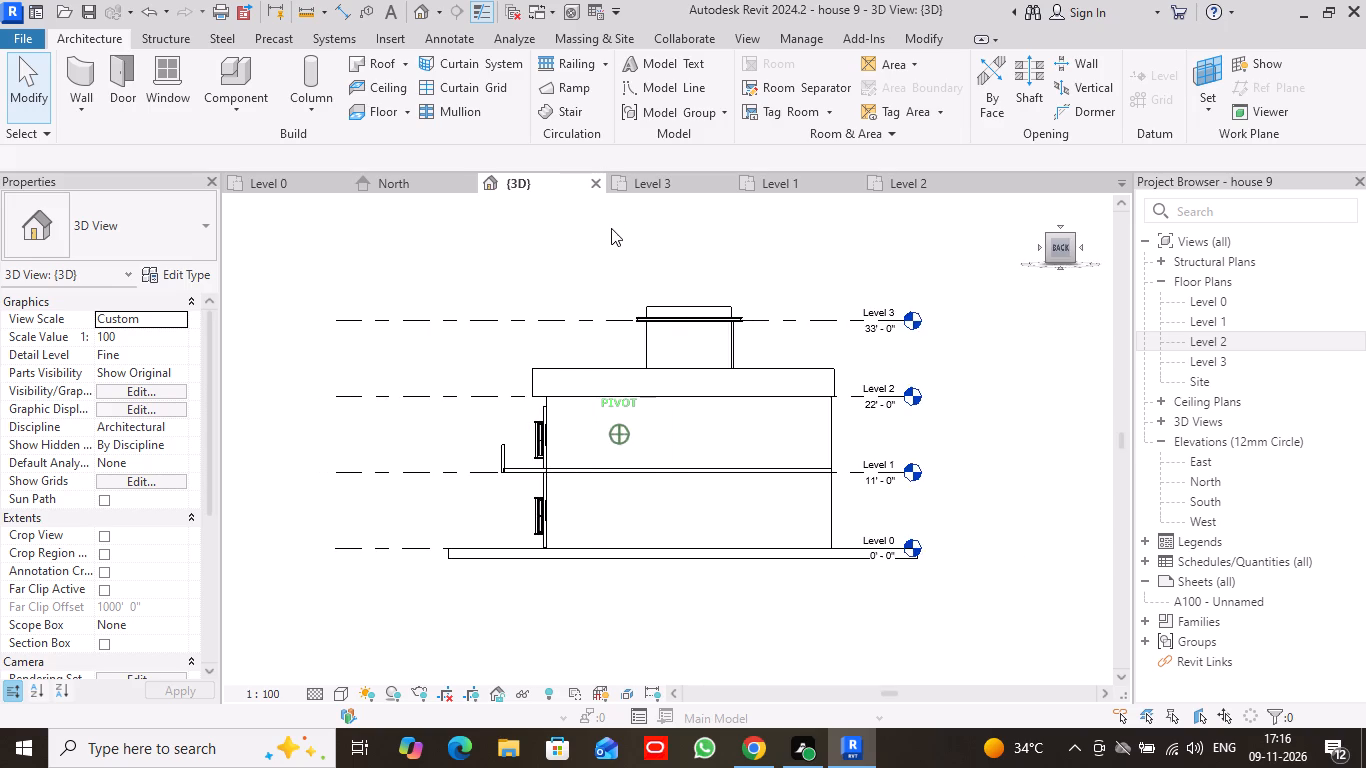
drag(611, 228, 939, 225)
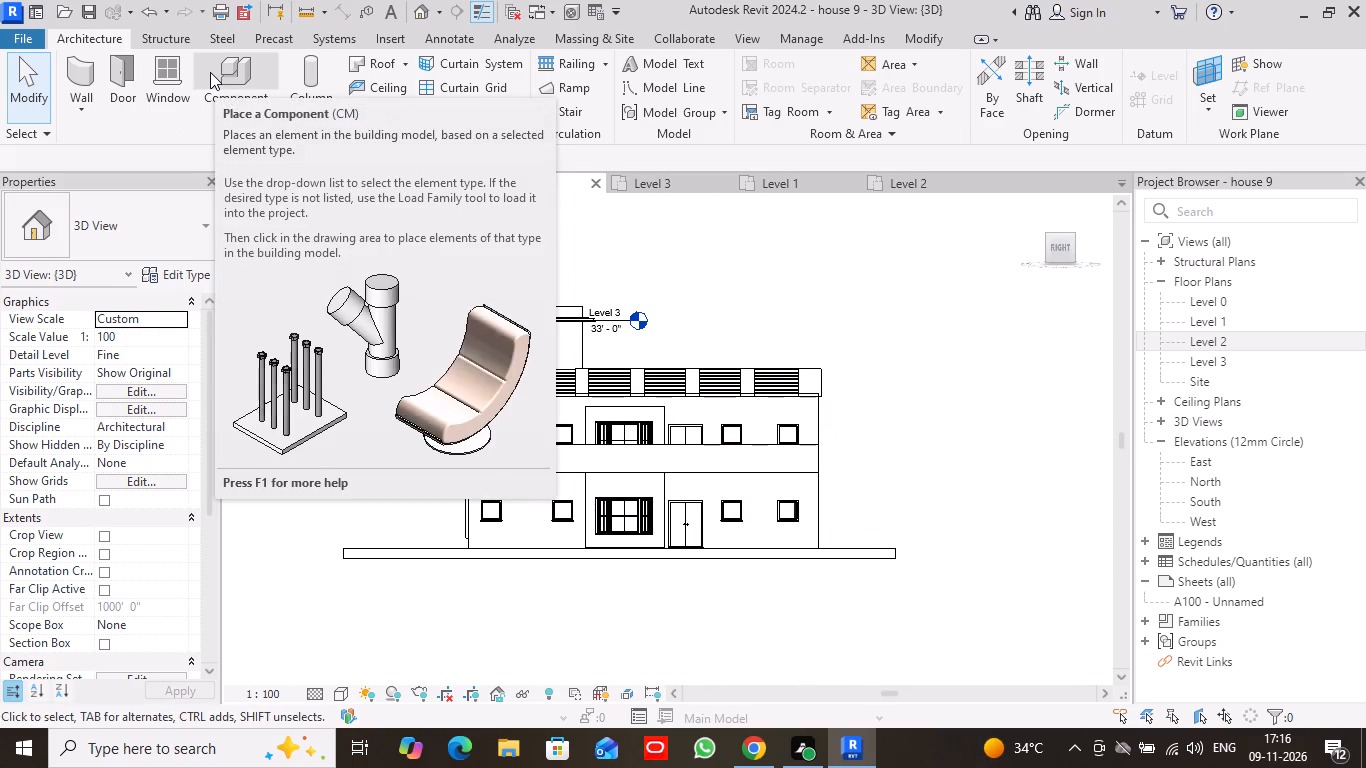
click(729, 458)
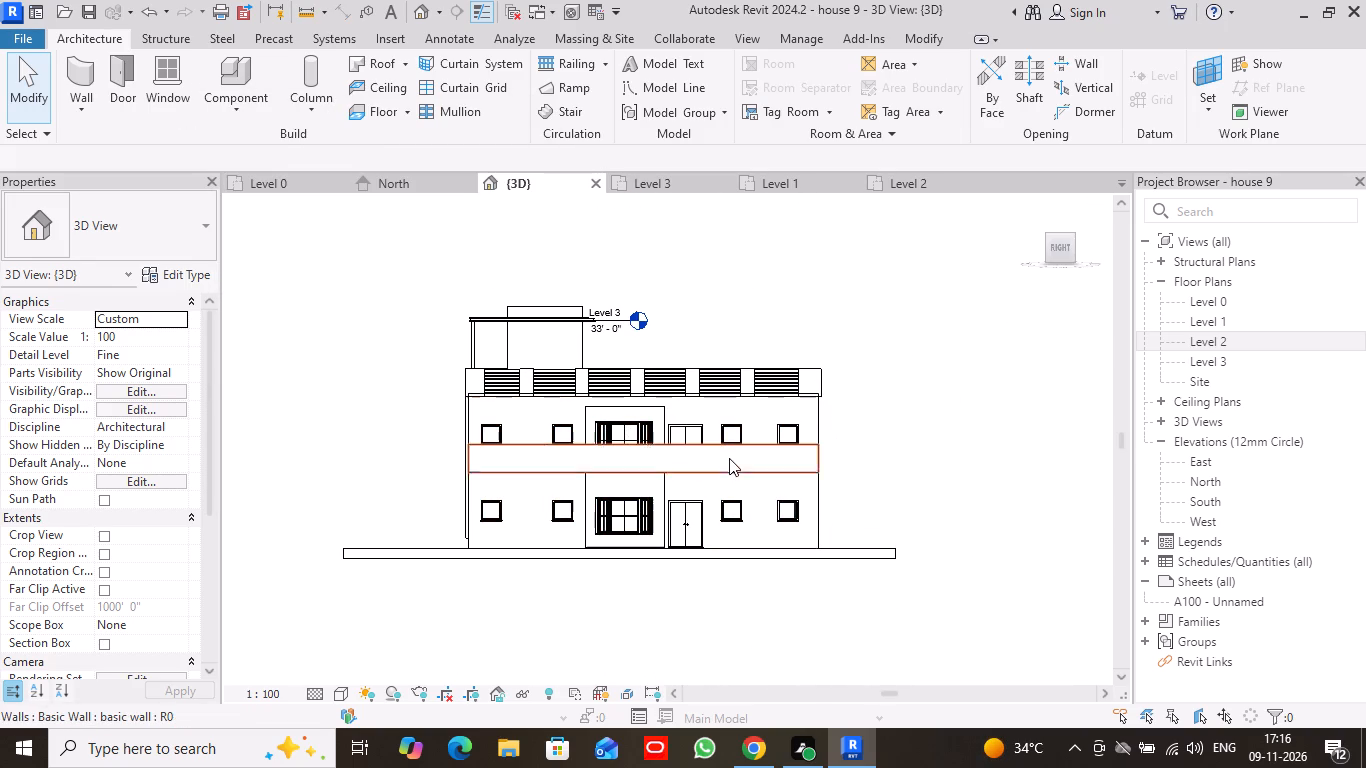
click(880, 70)
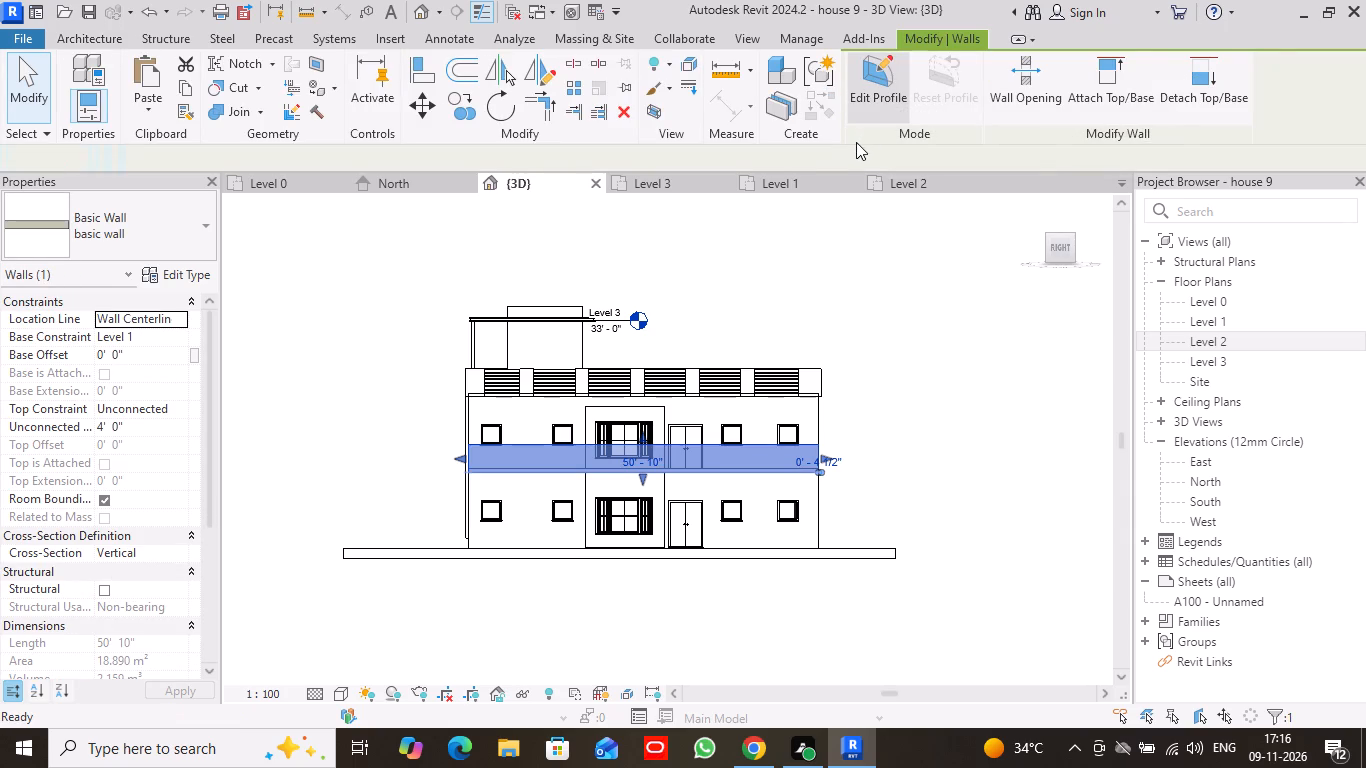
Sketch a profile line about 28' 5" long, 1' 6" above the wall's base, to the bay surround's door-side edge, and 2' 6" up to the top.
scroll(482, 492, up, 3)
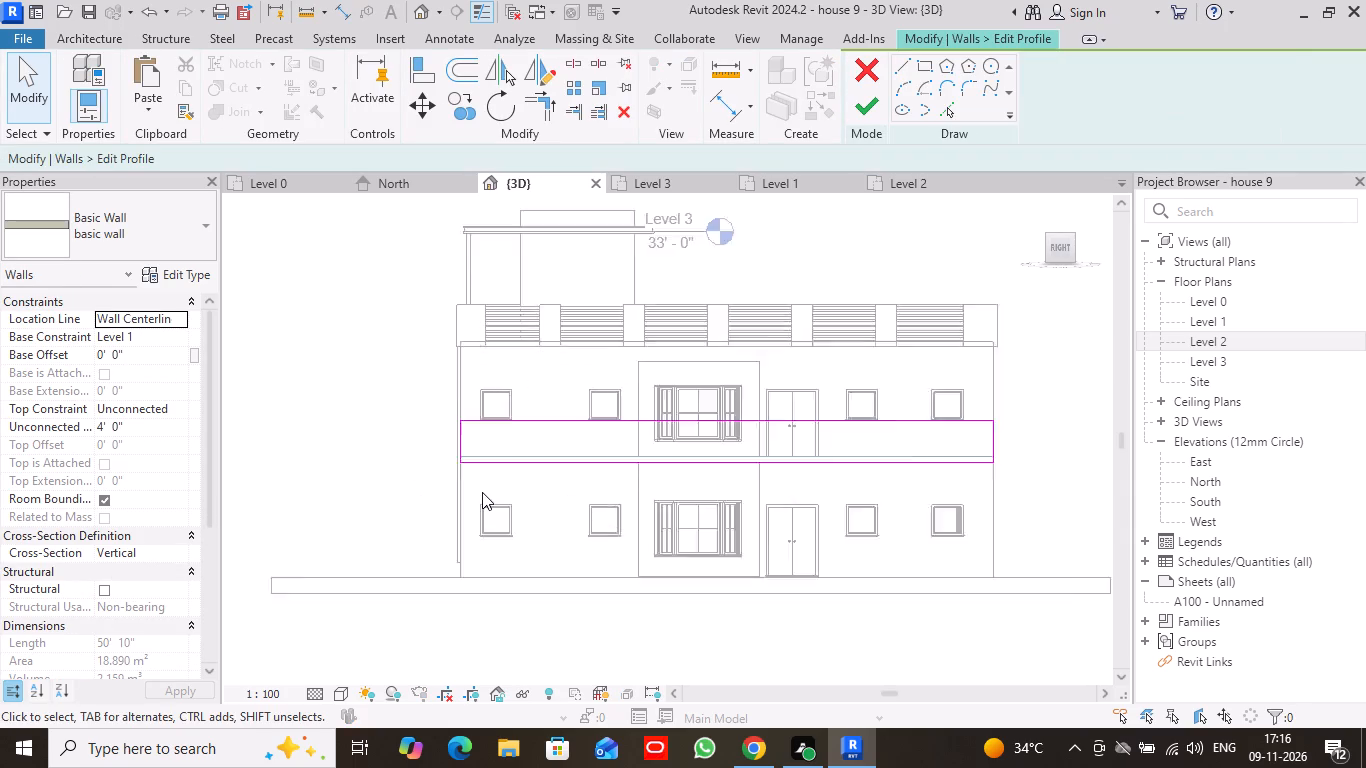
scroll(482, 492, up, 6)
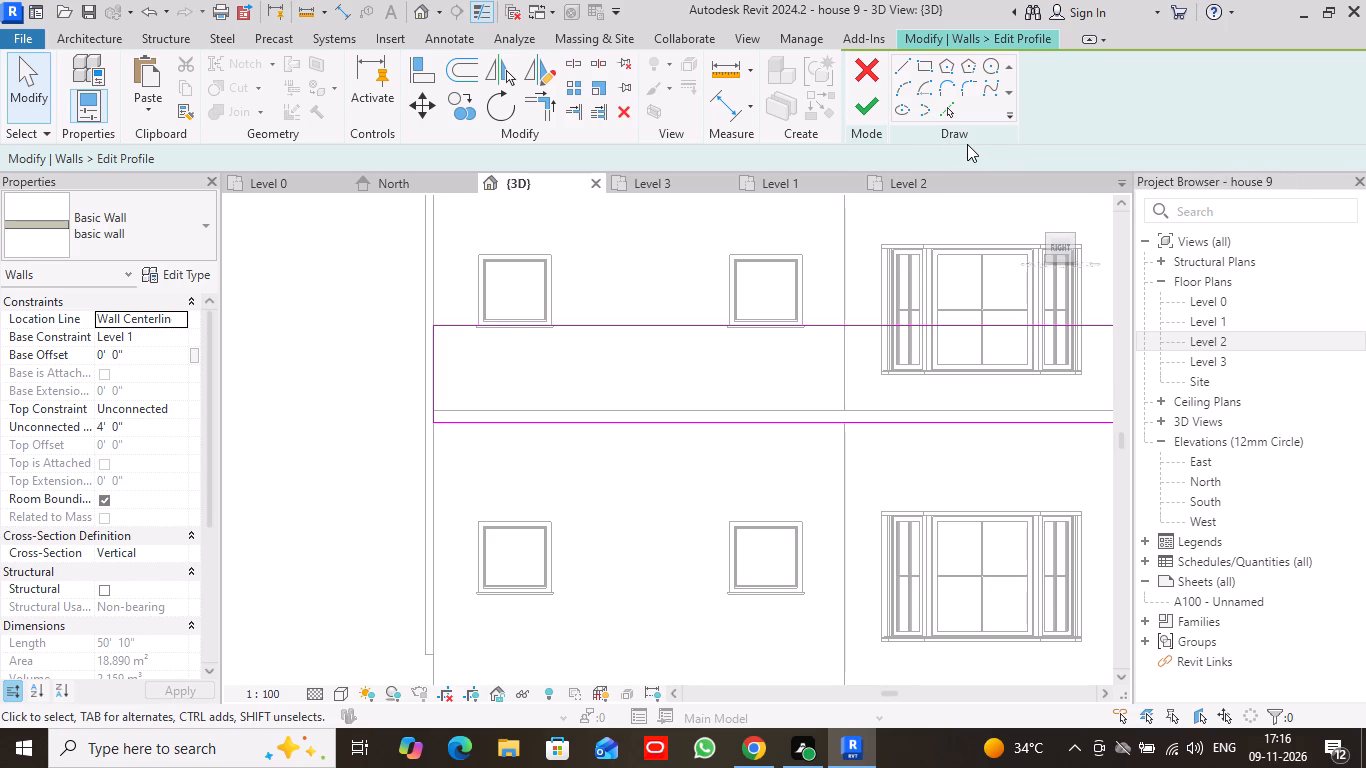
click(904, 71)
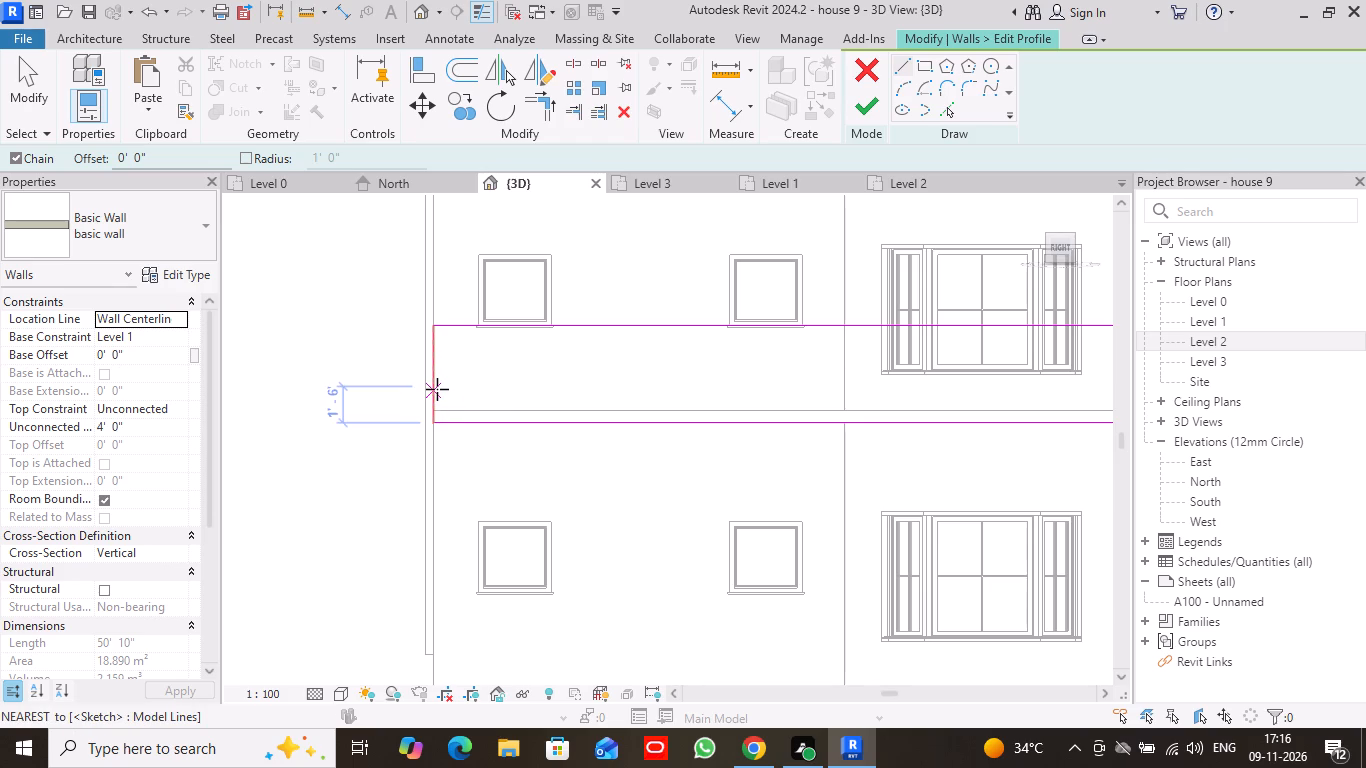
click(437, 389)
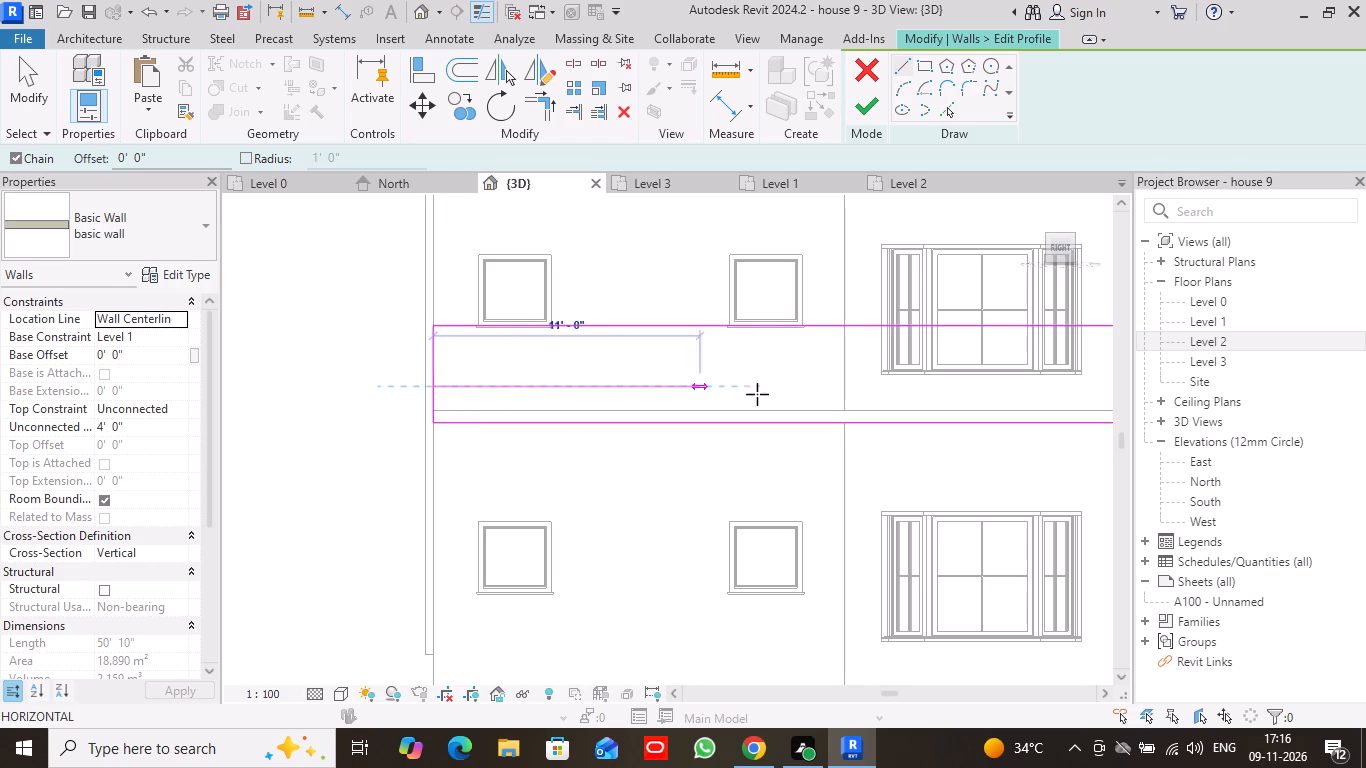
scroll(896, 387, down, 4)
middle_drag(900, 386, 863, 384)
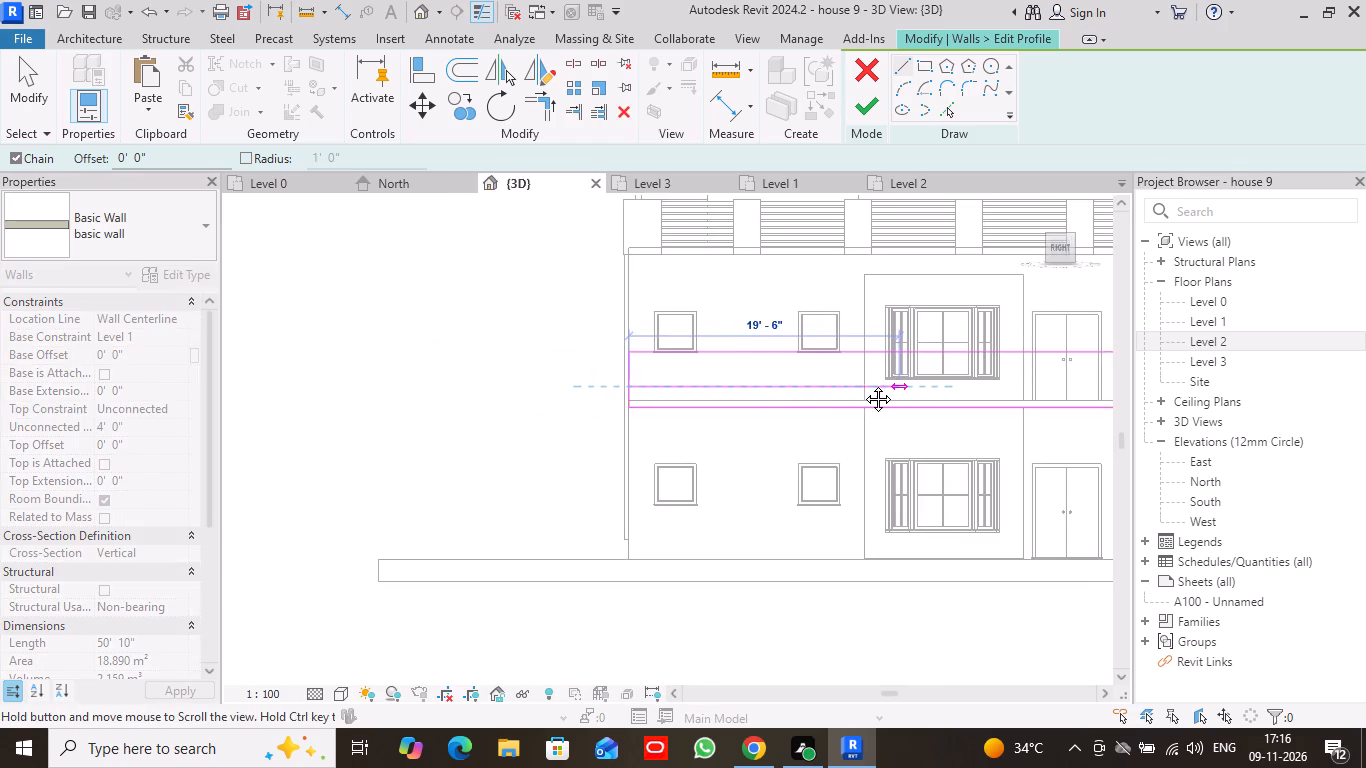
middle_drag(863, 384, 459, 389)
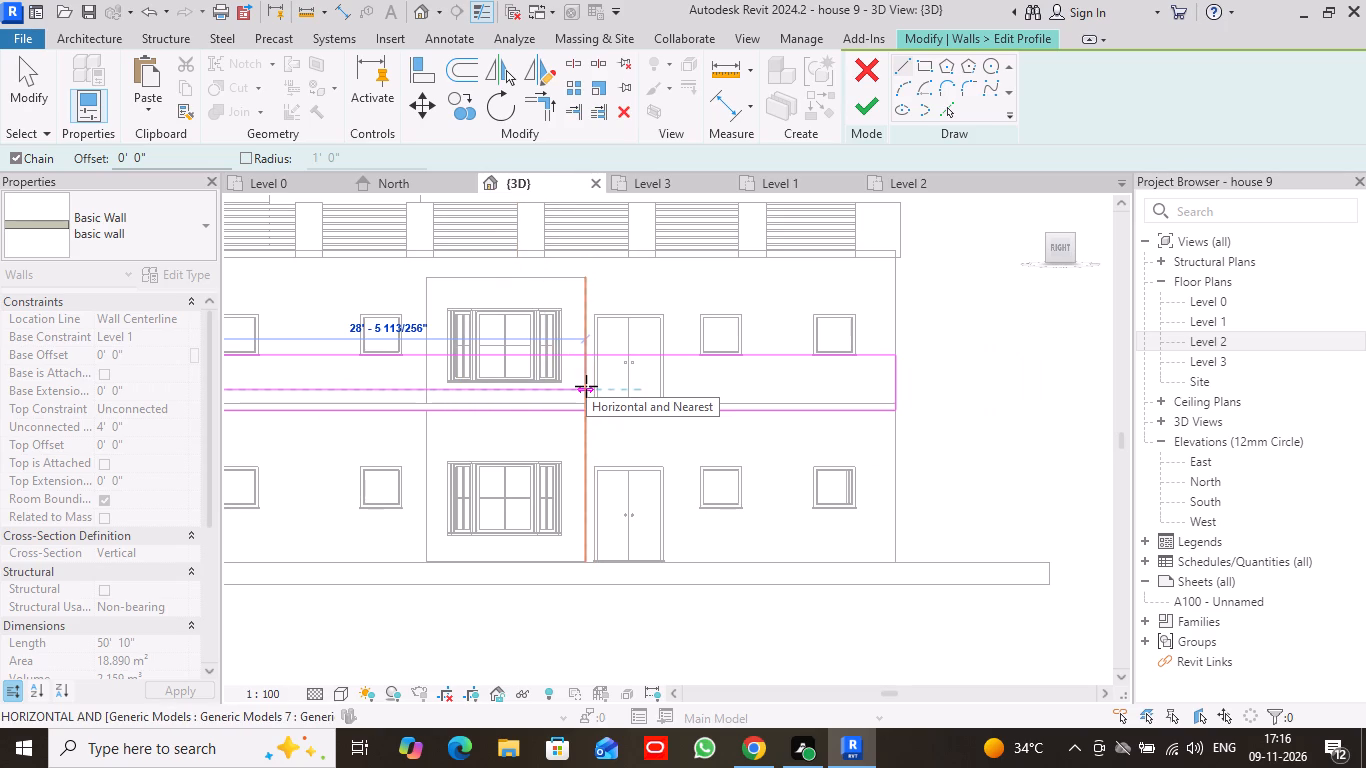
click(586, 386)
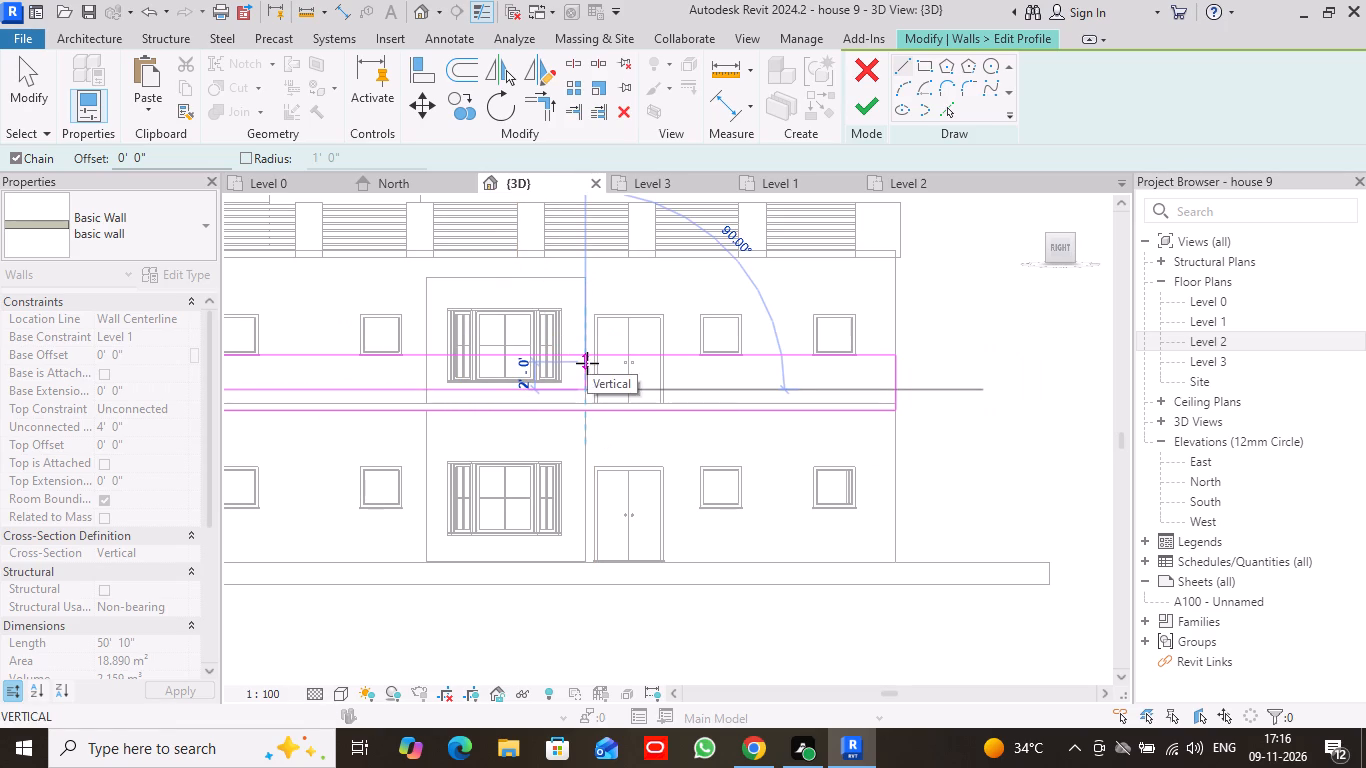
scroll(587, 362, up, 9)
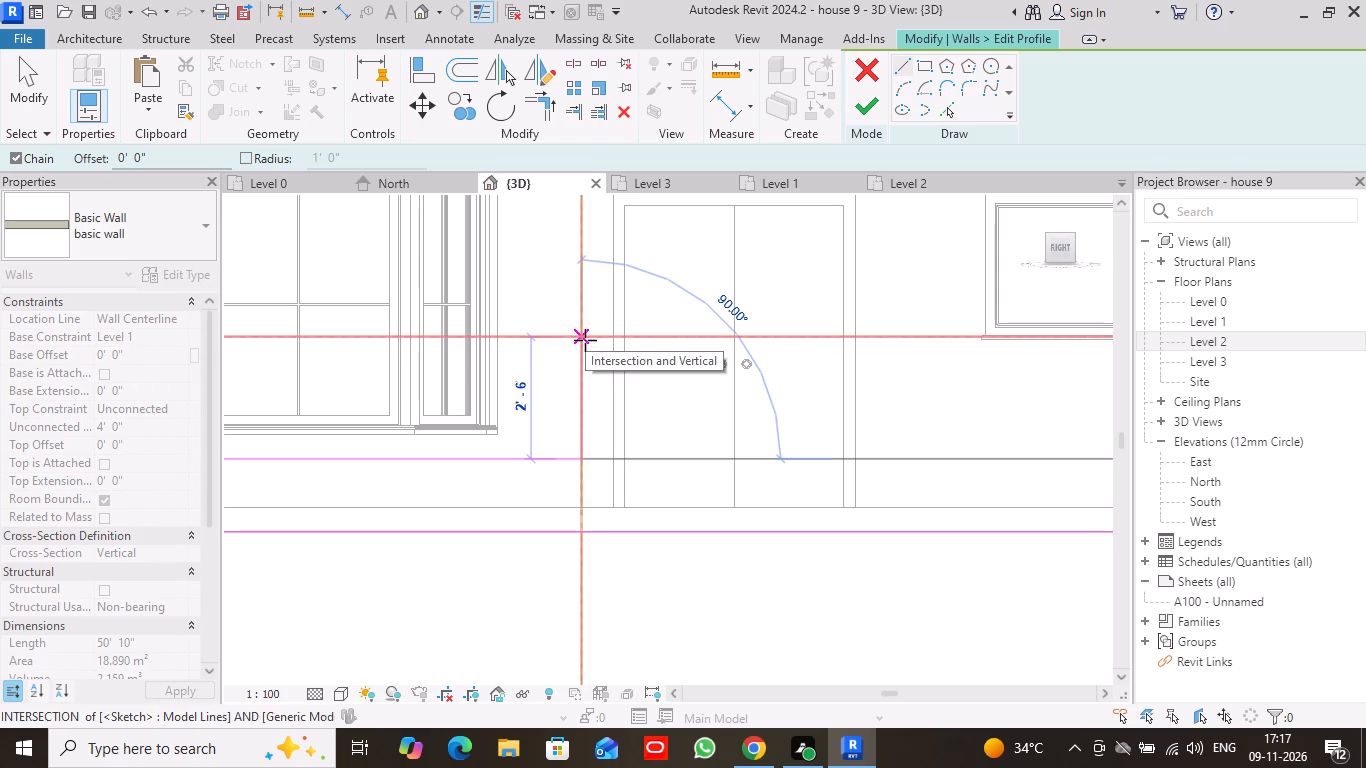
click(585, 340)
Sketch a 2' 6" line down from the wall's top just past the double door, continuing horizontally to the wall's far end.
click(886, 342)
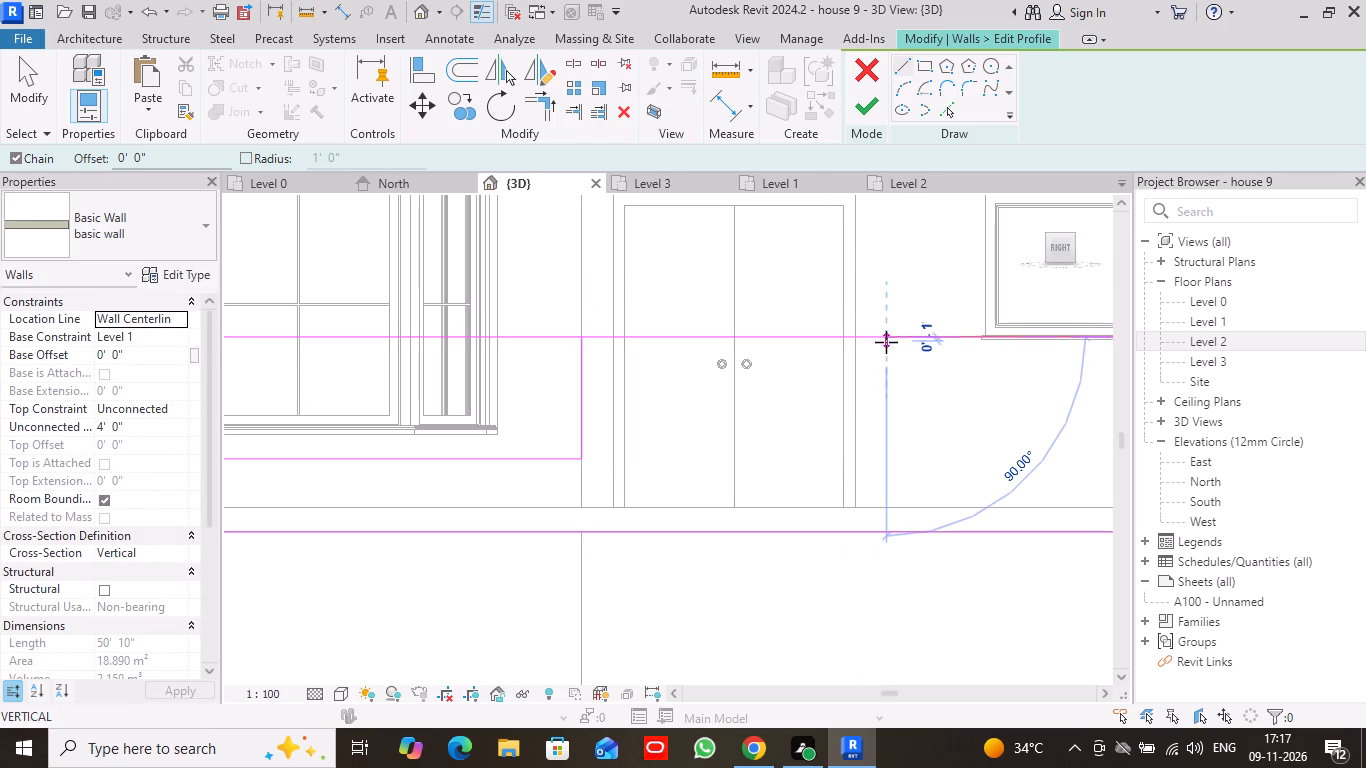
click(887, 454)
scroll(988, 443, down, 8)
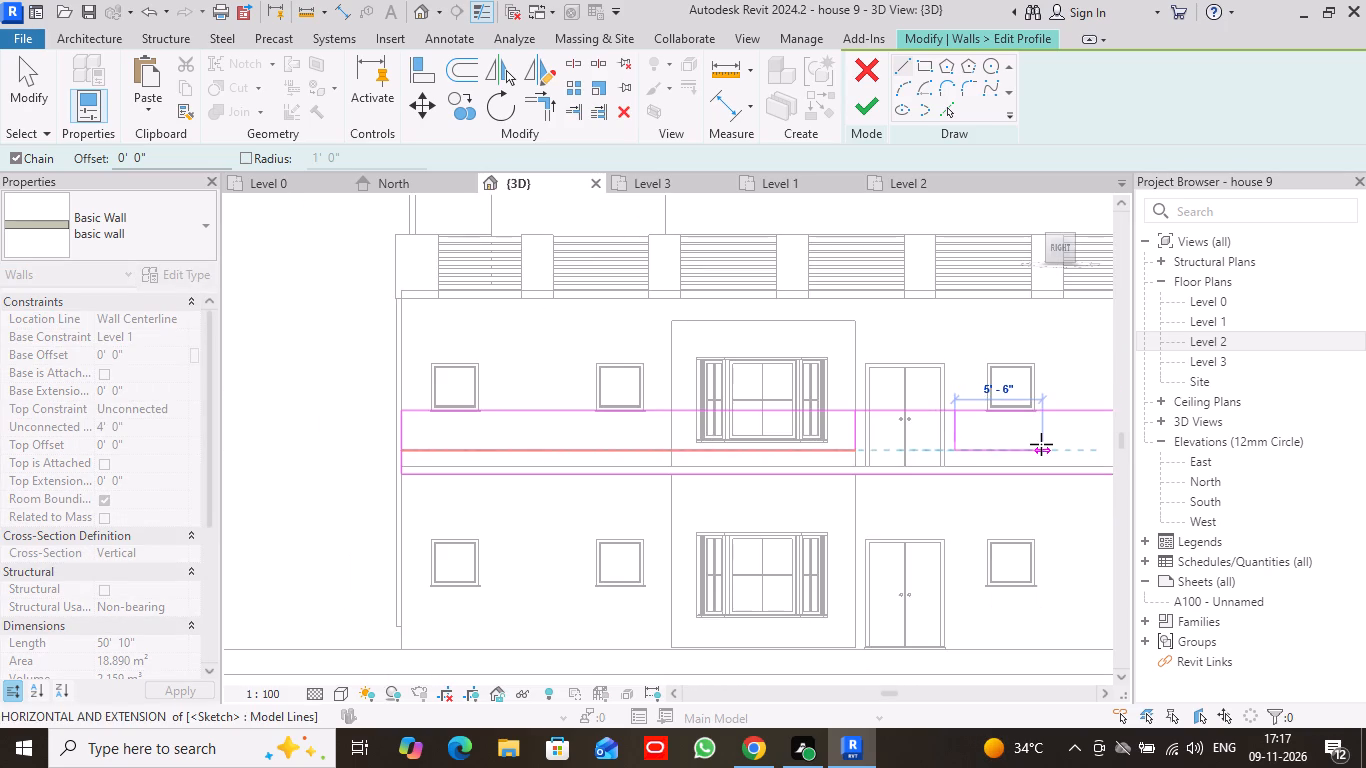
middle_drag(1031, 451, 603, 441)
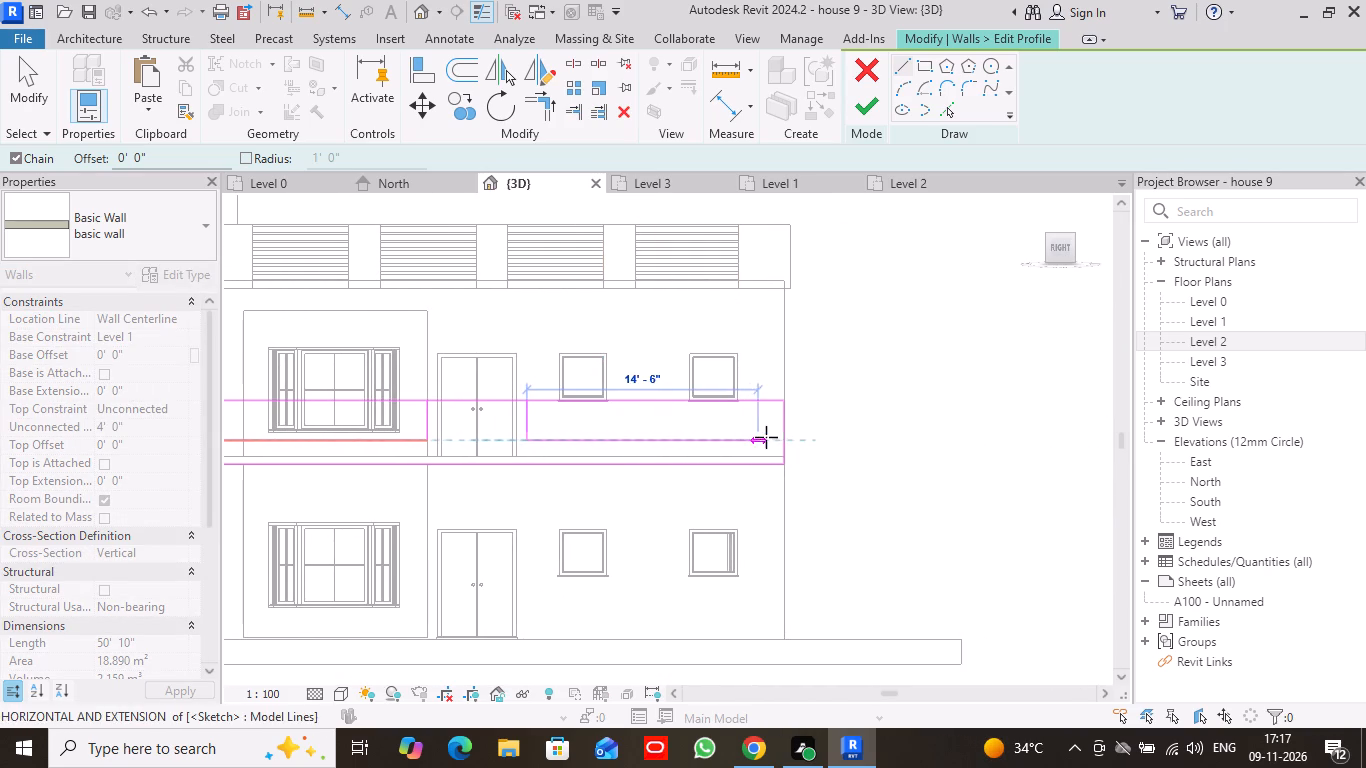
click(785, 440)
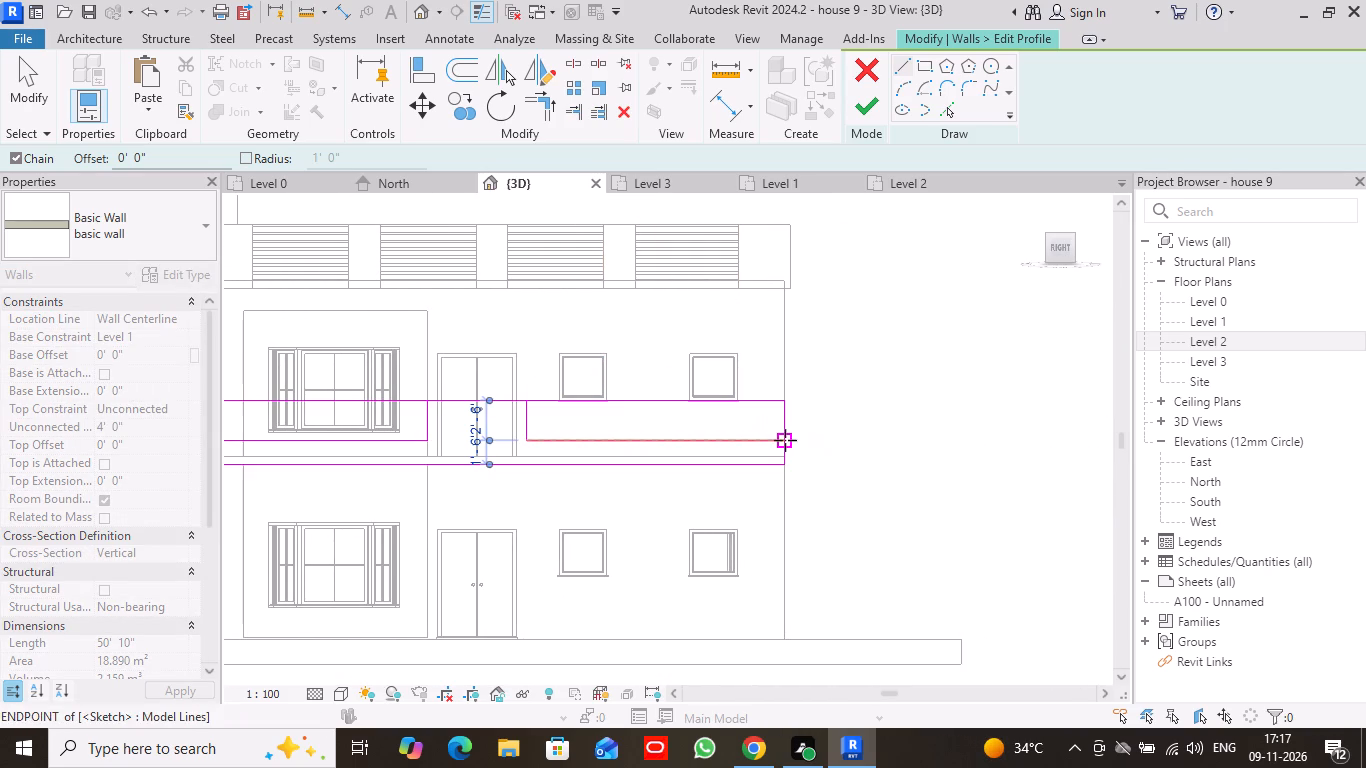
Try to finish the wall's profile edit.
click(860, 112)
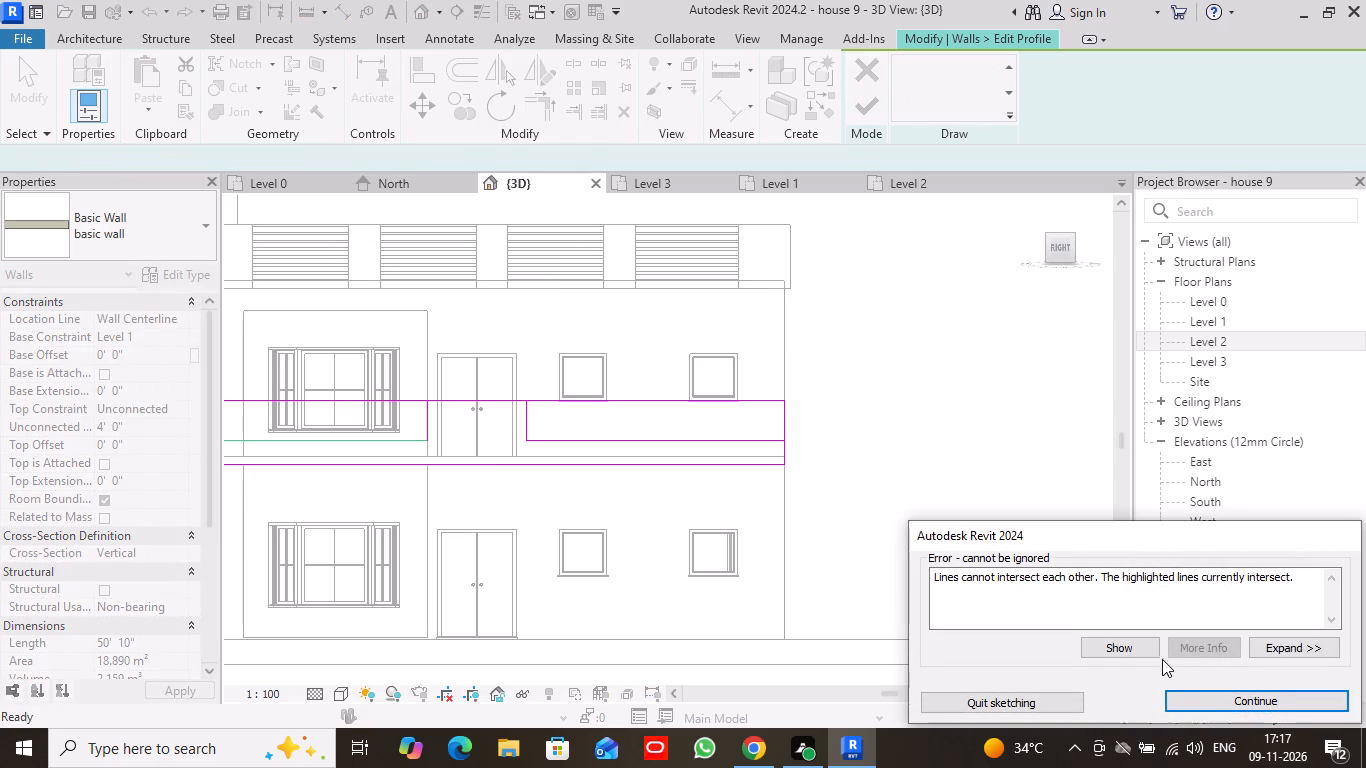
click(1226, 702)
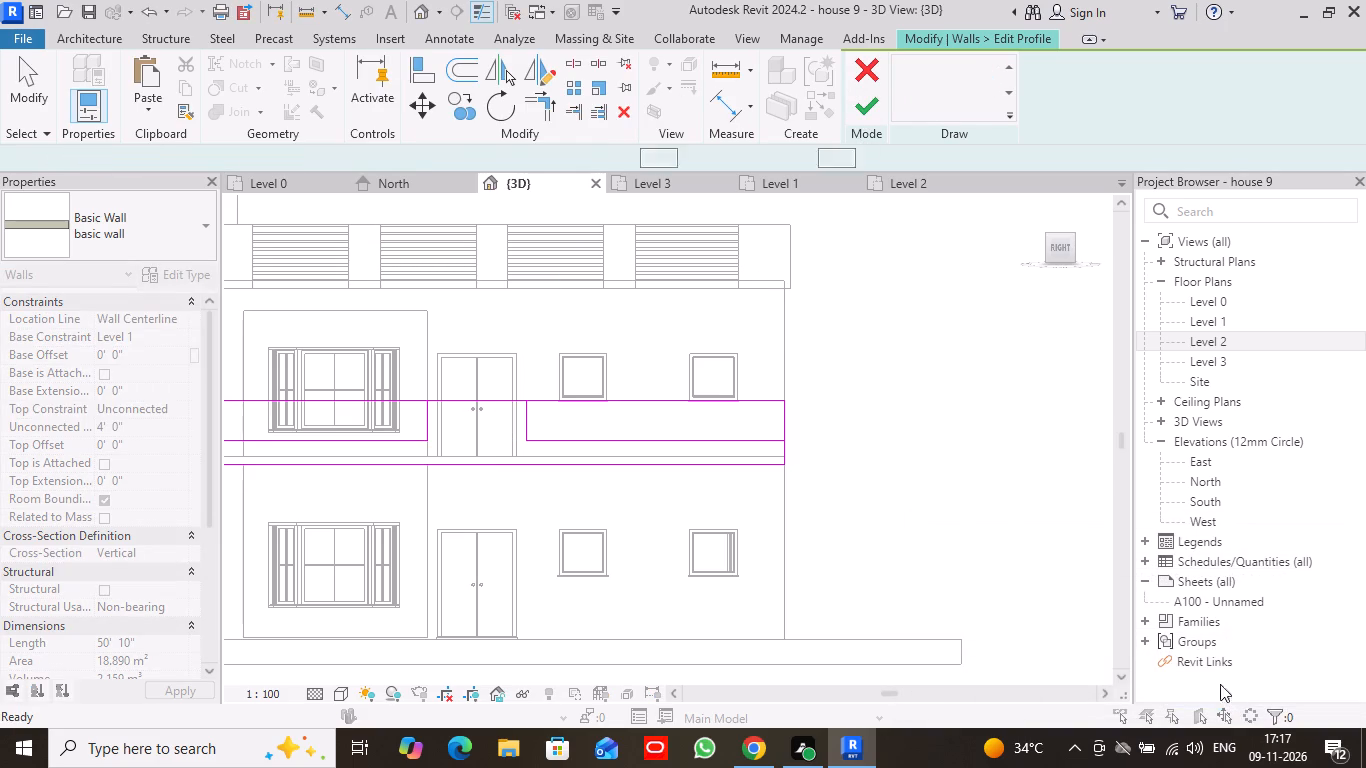
Examine the profile sketch at the wall's end and along its full length for intersecting lines.
scroll(352, 448, down, 2)
middle_drag(426, 472, 757, 449)
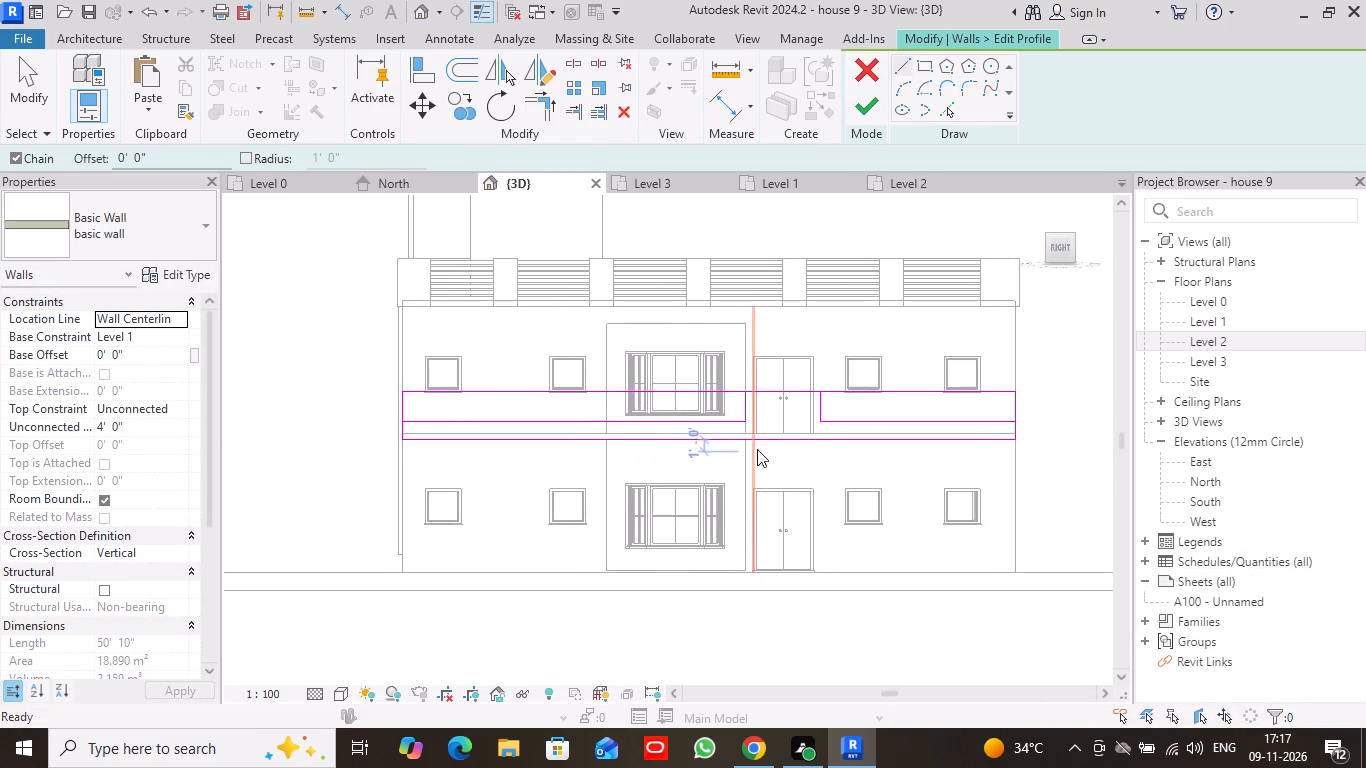
scroll(526, 460, up, 6)
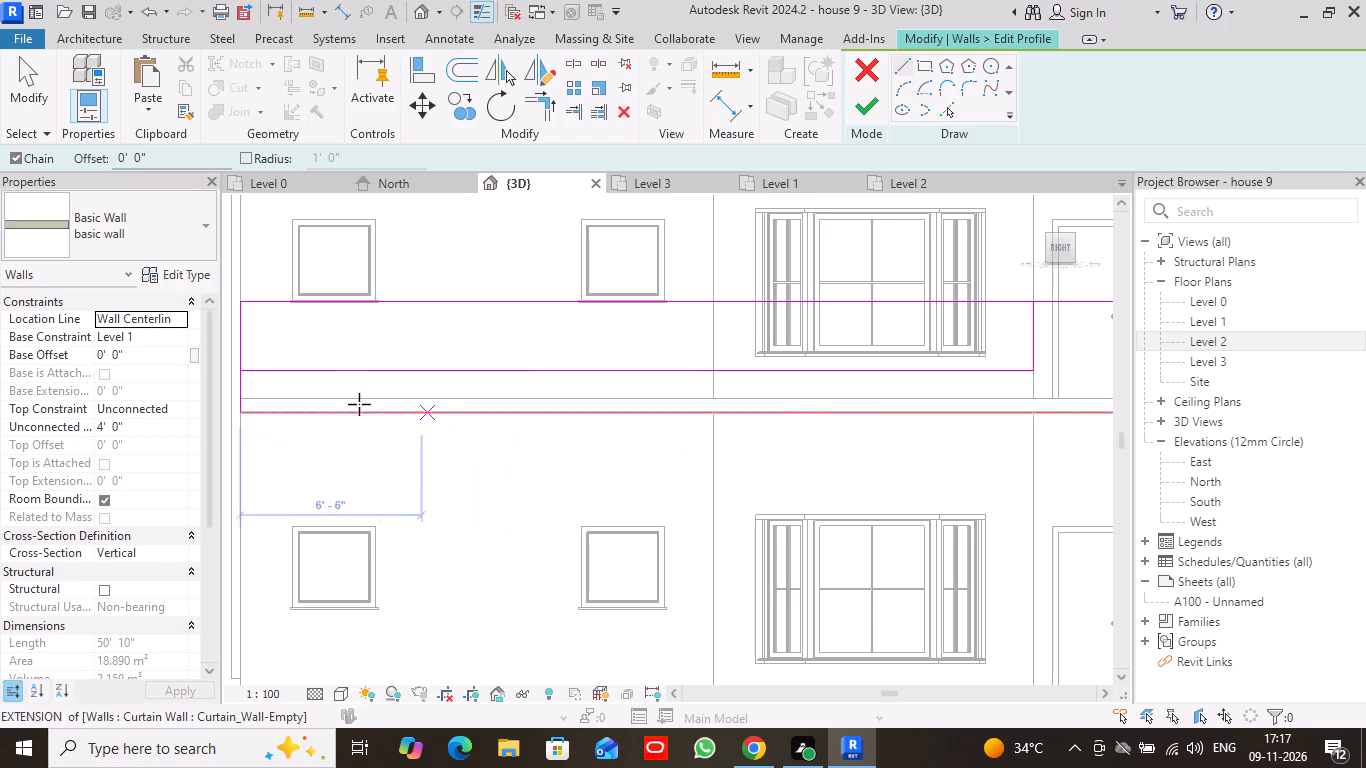
scroll(323, 339, up, 3)
middle_drag(336, 345, 567, 346)
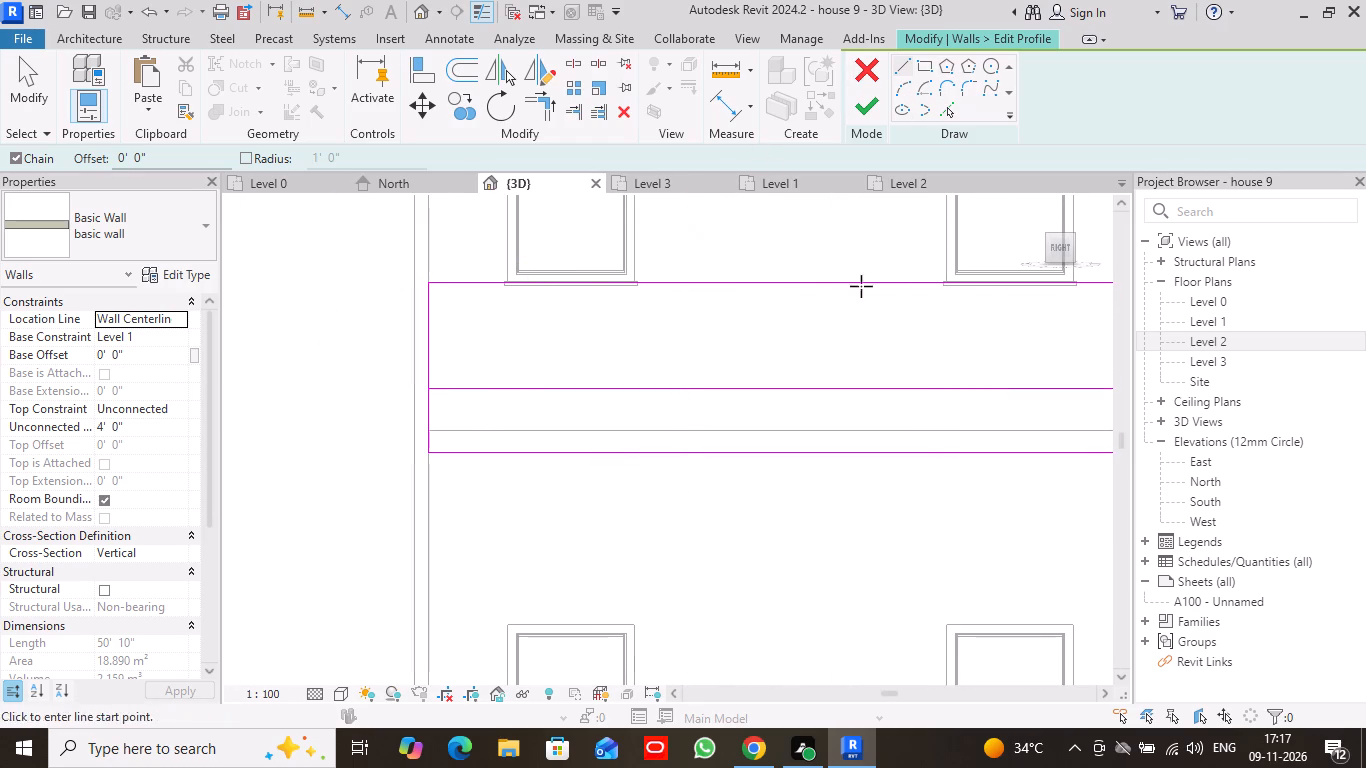
scroll(825, 303, down, 8)
scroll(962, 340, down, 1)
middle_drag(962, 340, 674, 364)
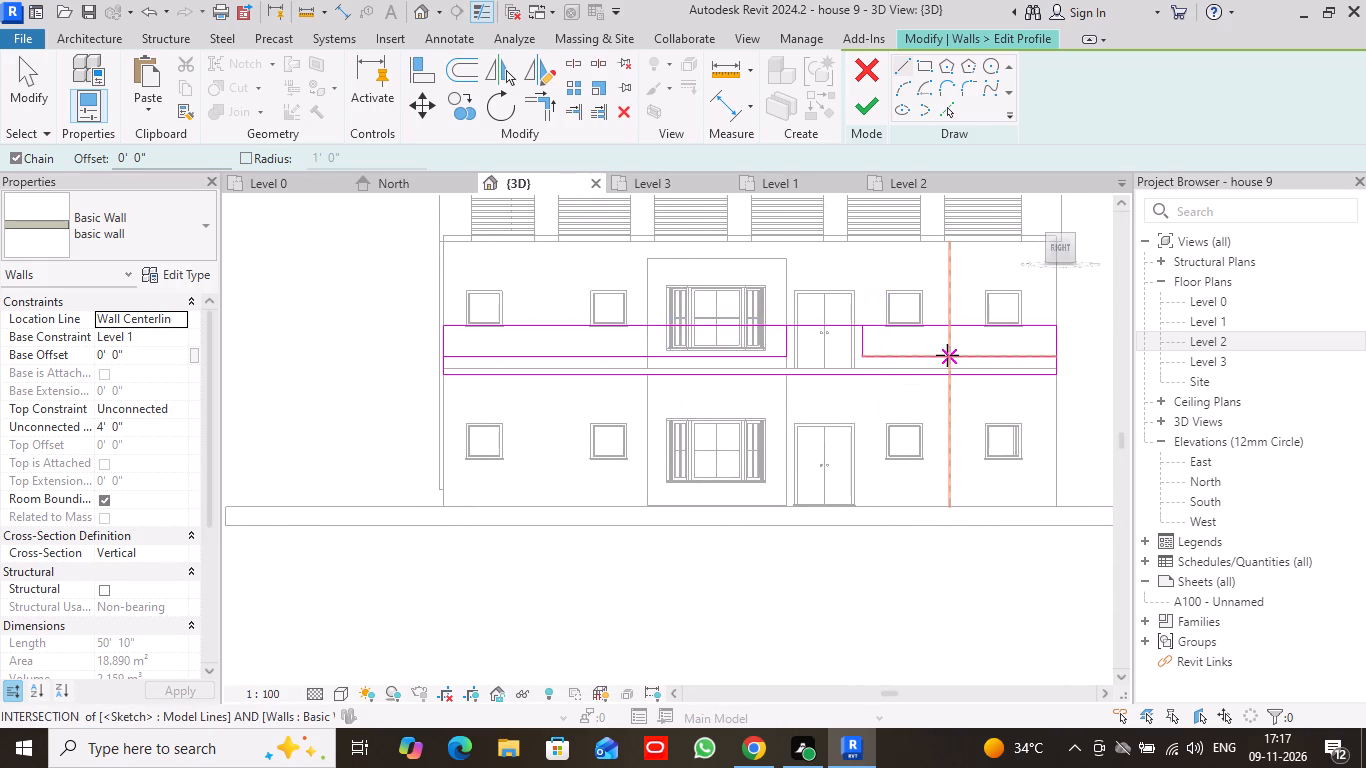
click(20, 93)
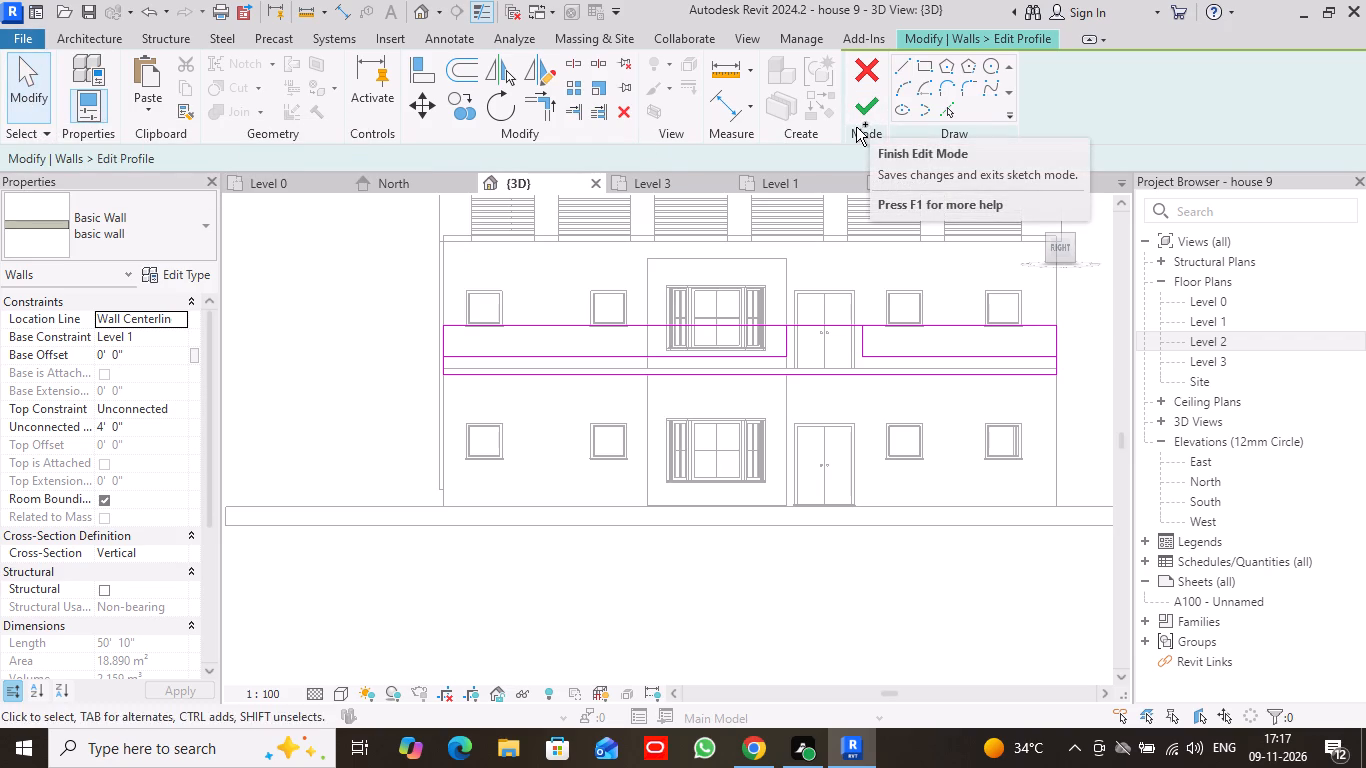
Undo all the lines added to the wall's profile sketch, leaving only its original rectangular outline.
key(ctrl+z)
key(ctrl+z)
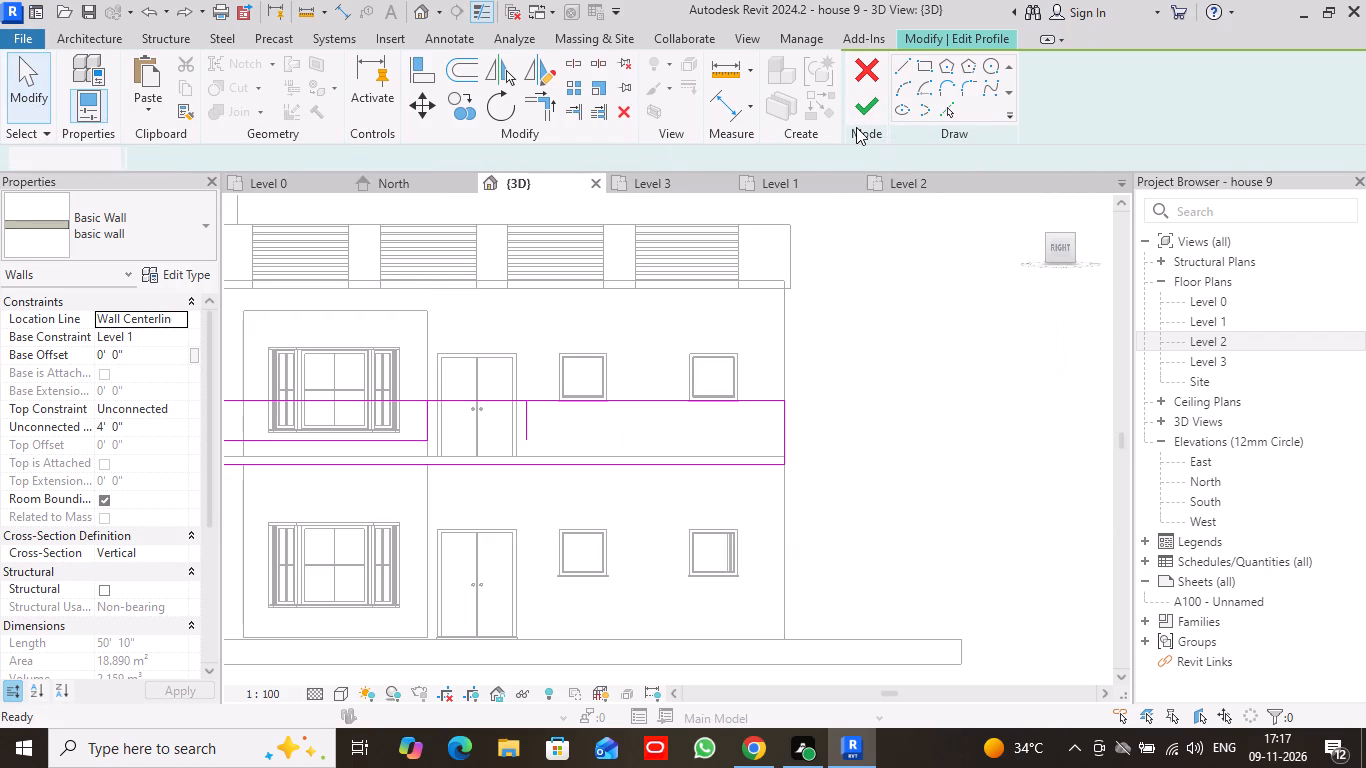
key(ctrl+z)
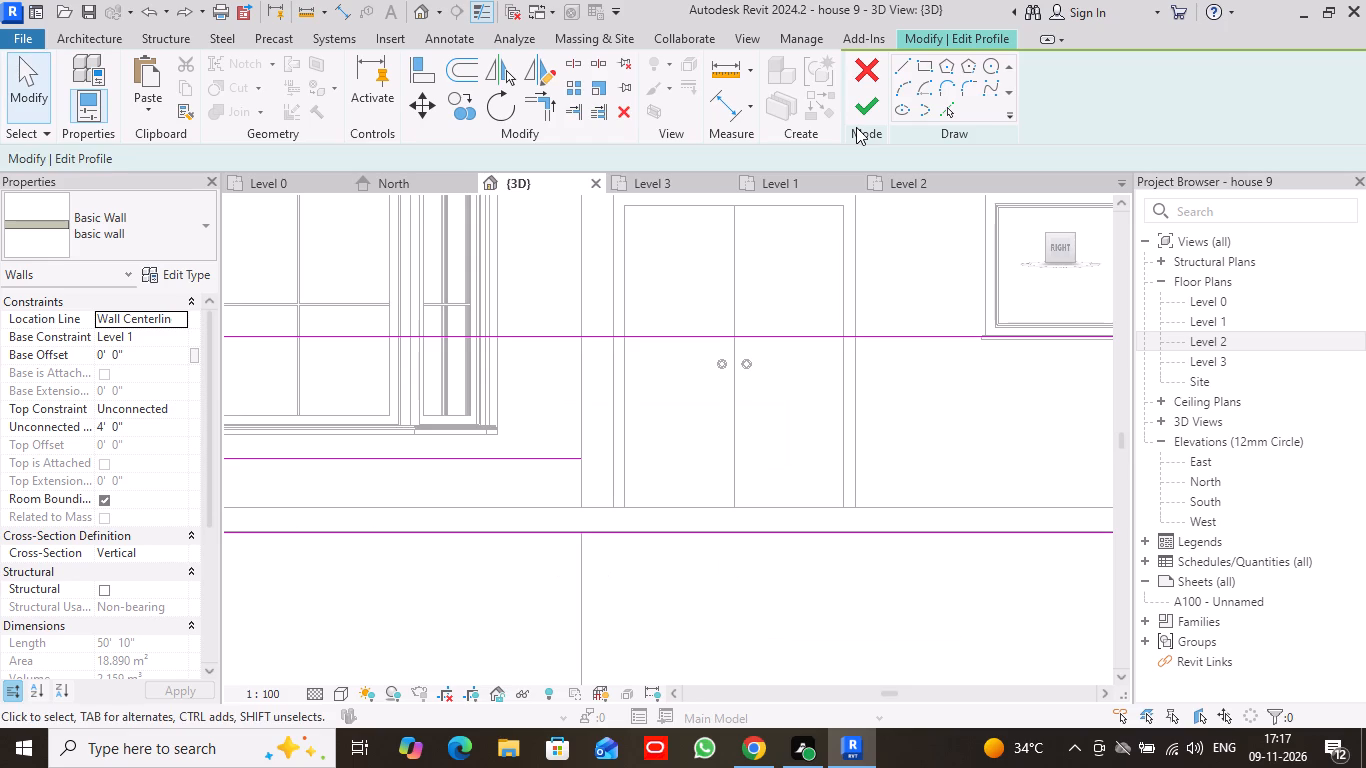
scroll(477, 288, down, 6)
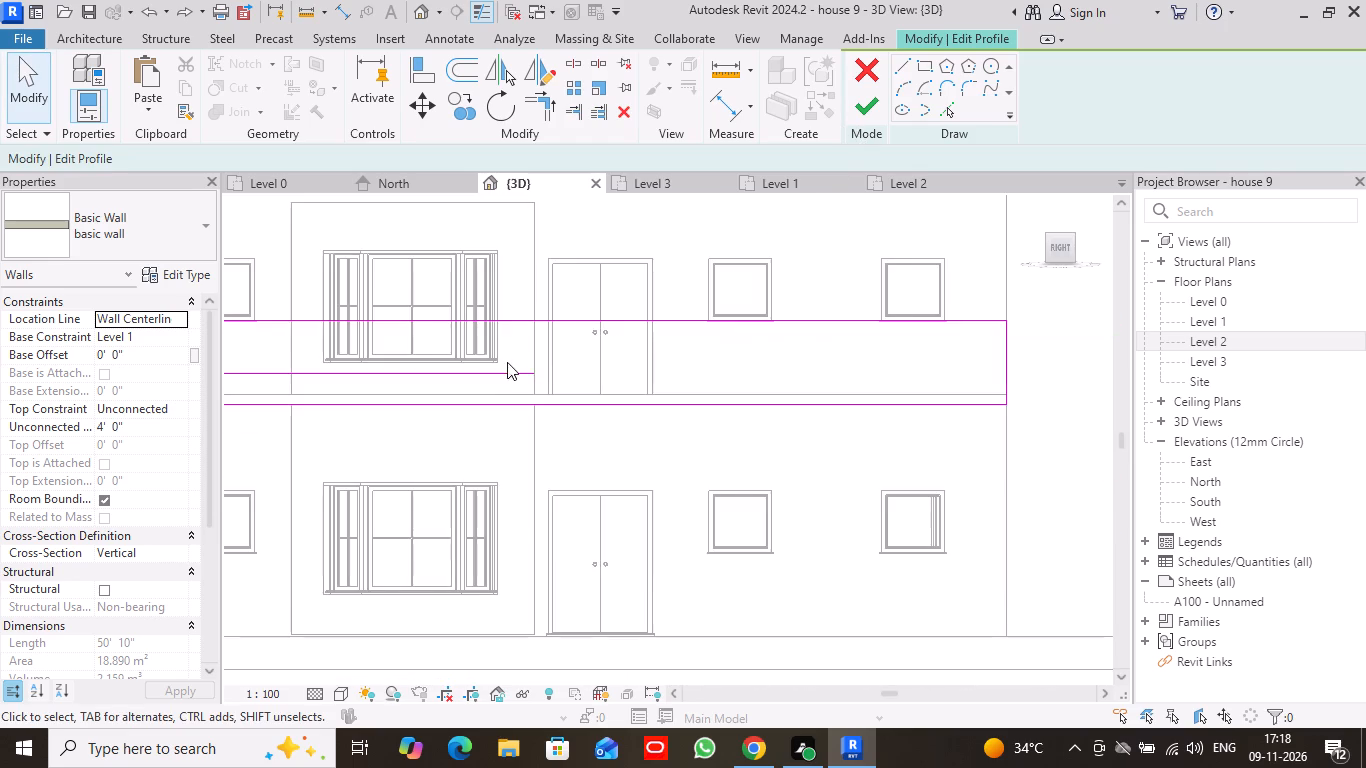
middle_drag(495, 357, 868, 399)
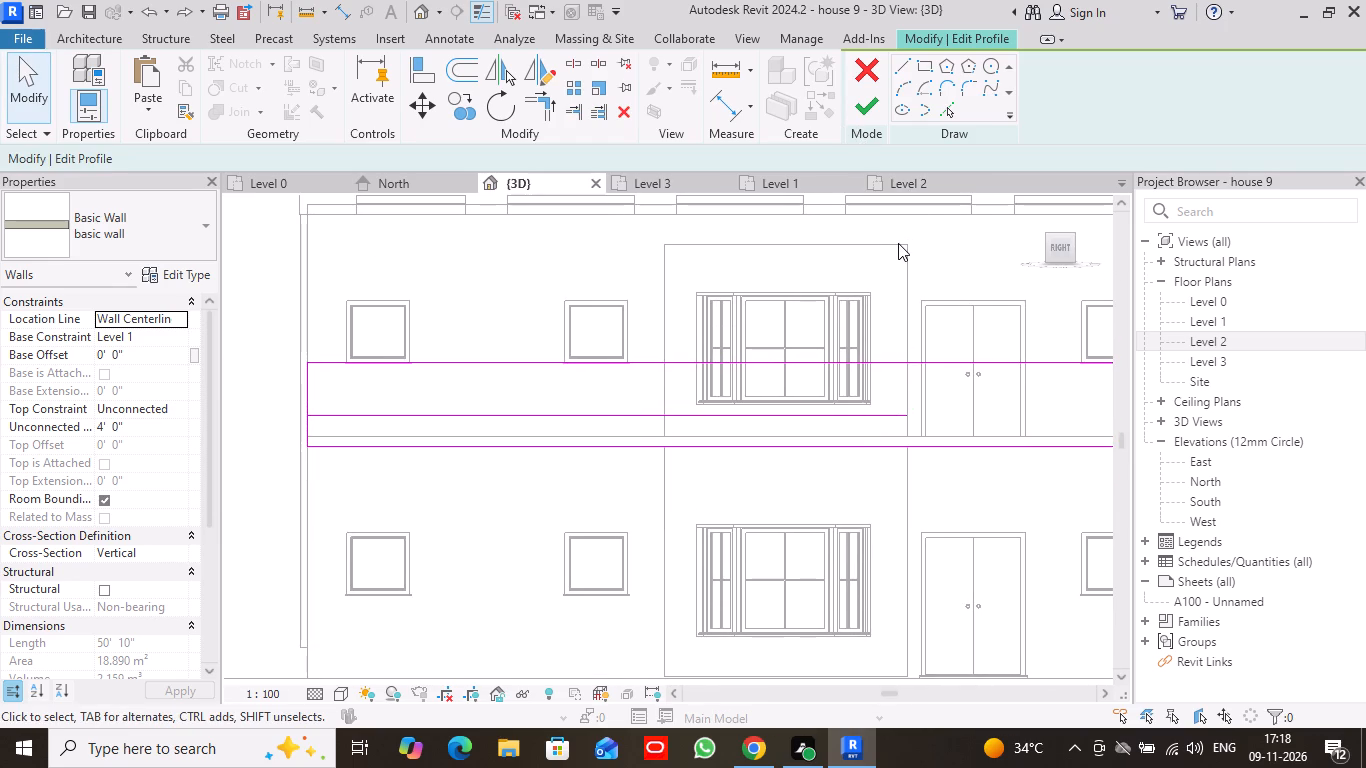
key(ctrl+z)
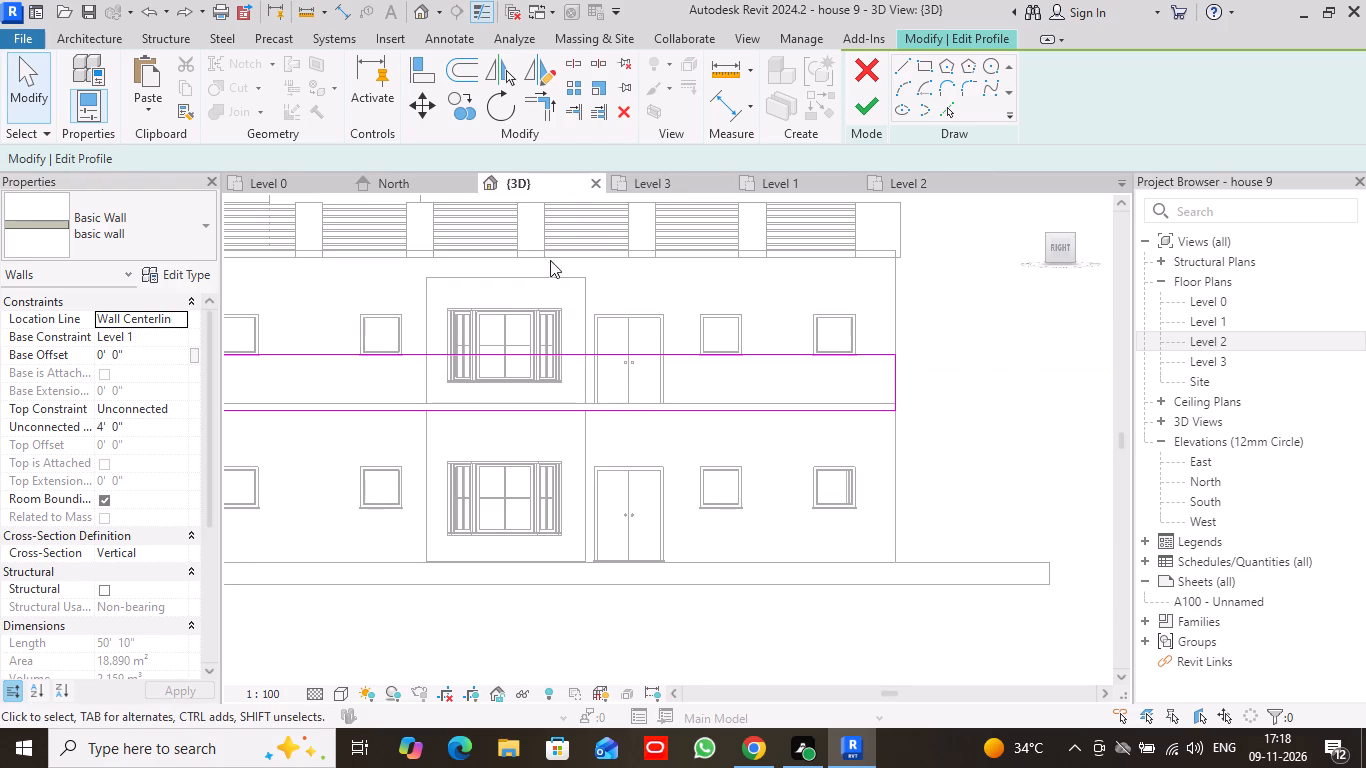
Sketch a horizontal profile line about 28' 5" long, about 1' 6" above the wall's base, from the windowed end to the bay surround's door-side edge.
middle_drag(441, 298, 962, 302)
scroll(970, 271, up, 3)
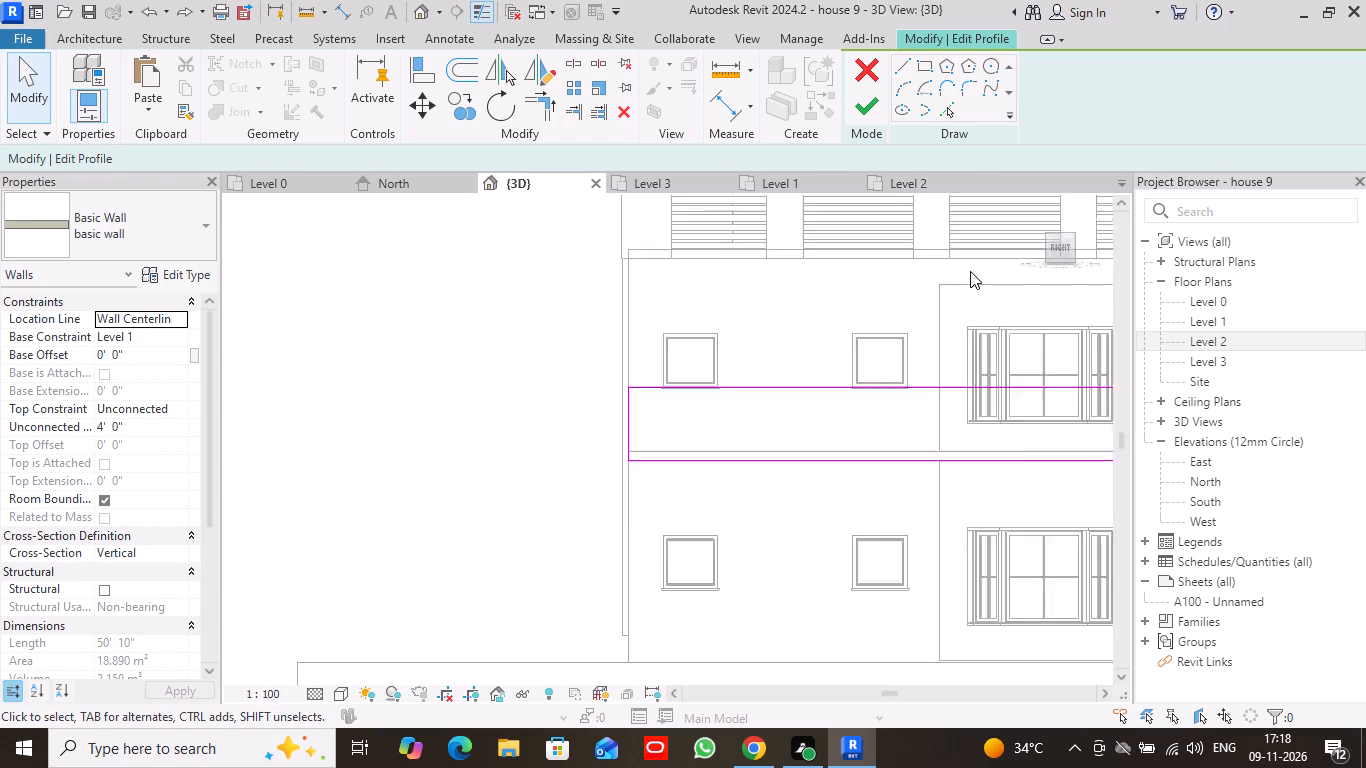
scroll(970, 271, up, 2)
click(901, 60)
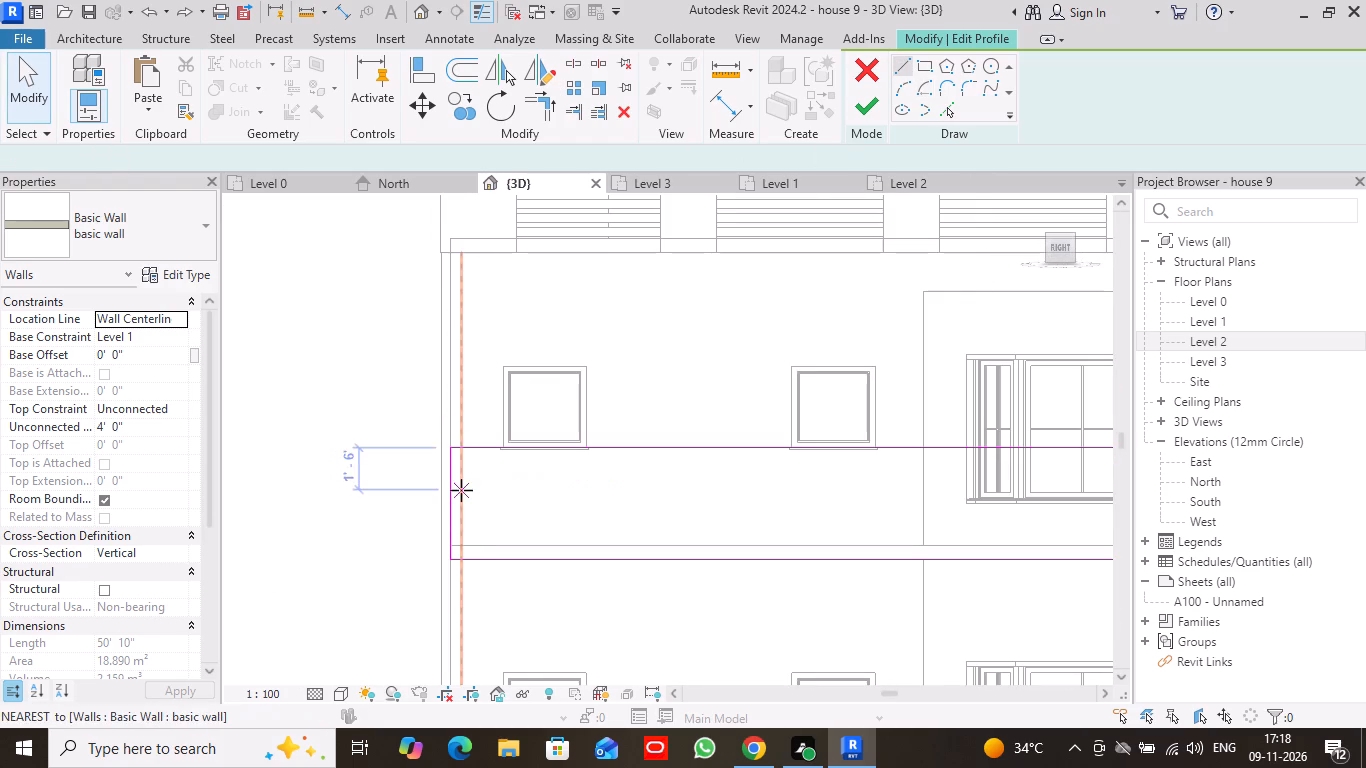
scroll(461, 490, up, 18)
scroll(461, 481, down, 2)
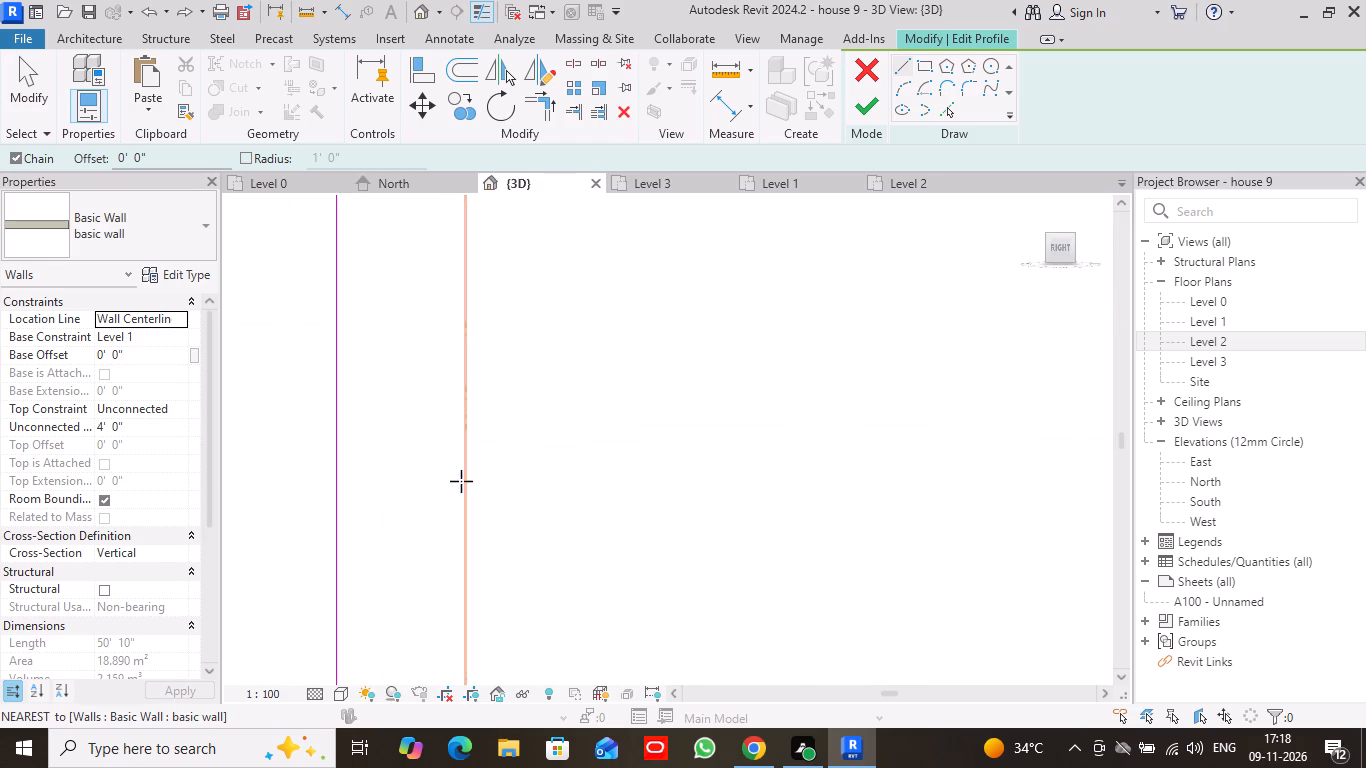
scroll(461, 481, down, 11)
middle_drag(472, 552, 406, 371)
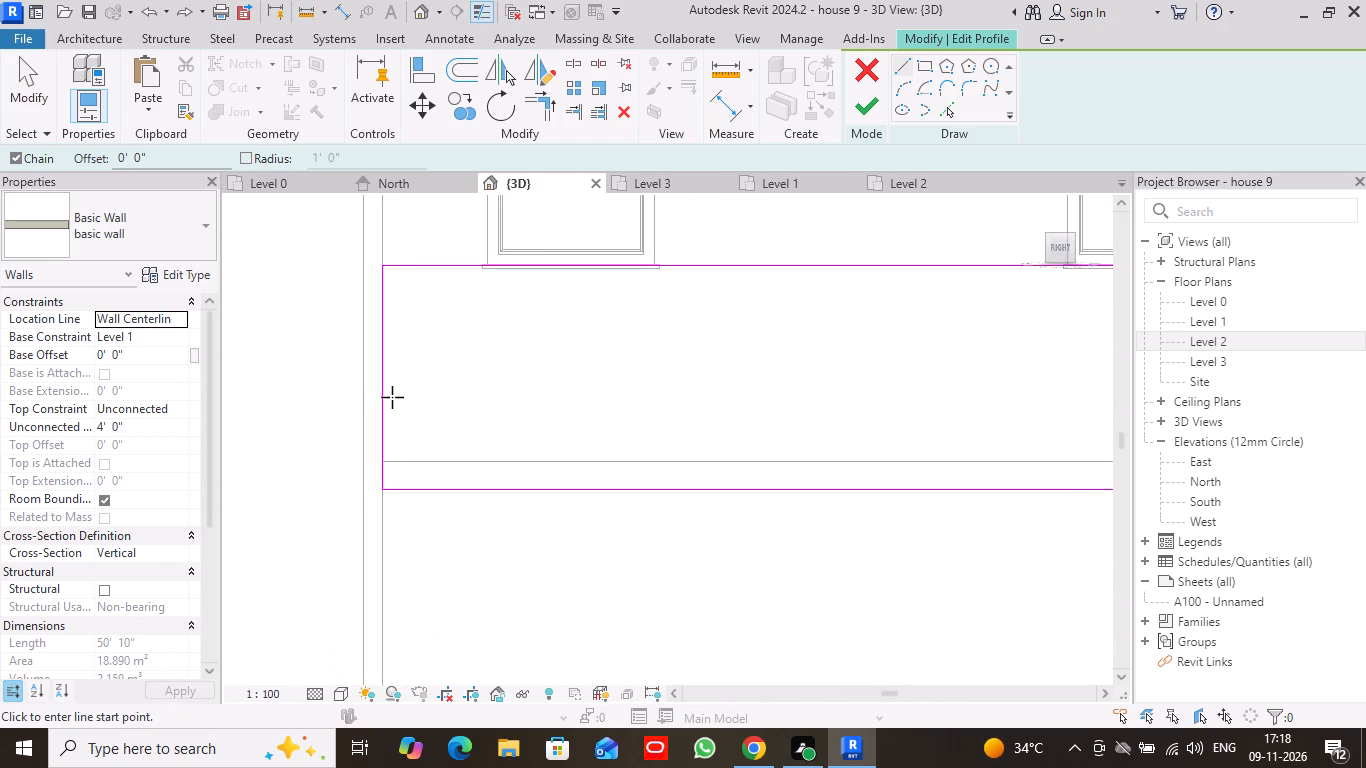
scroll(391, 400, up, 5)
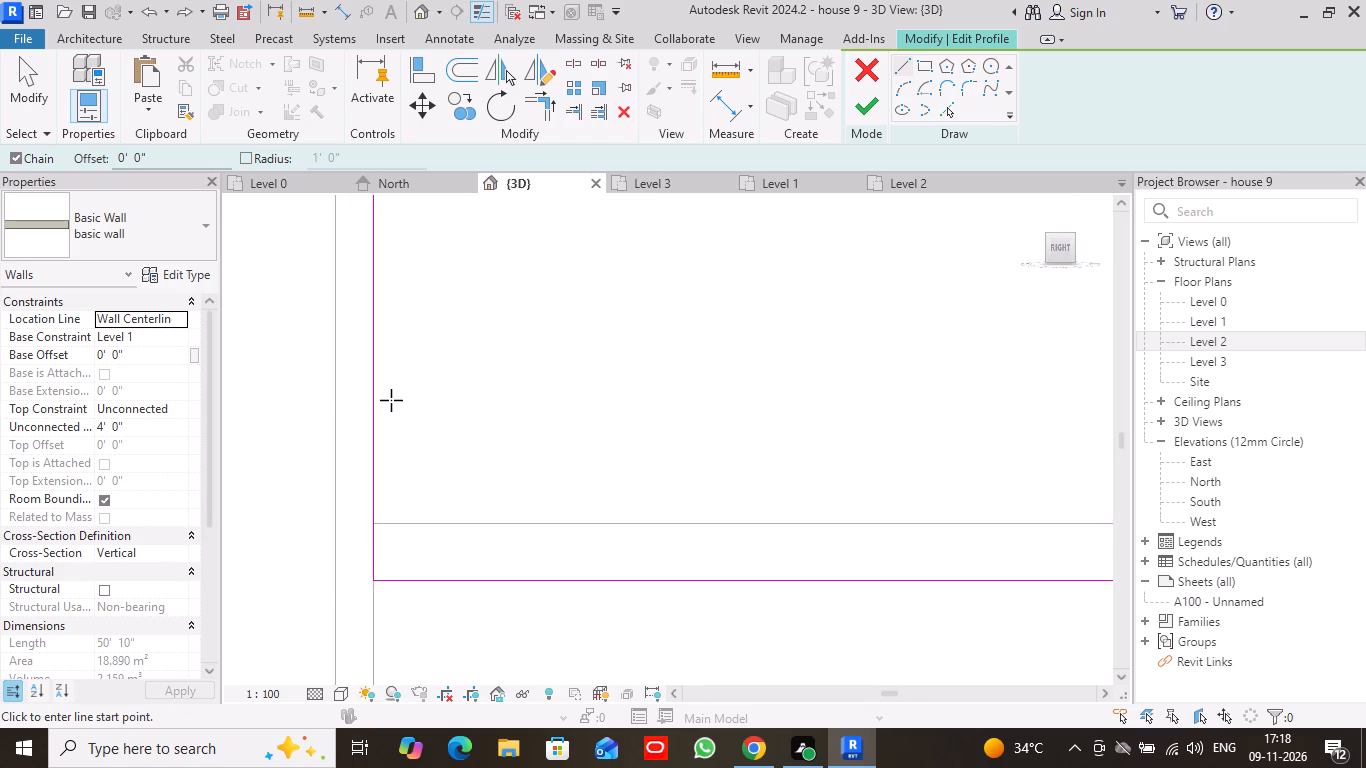
scroll(391, 400, up, 4)
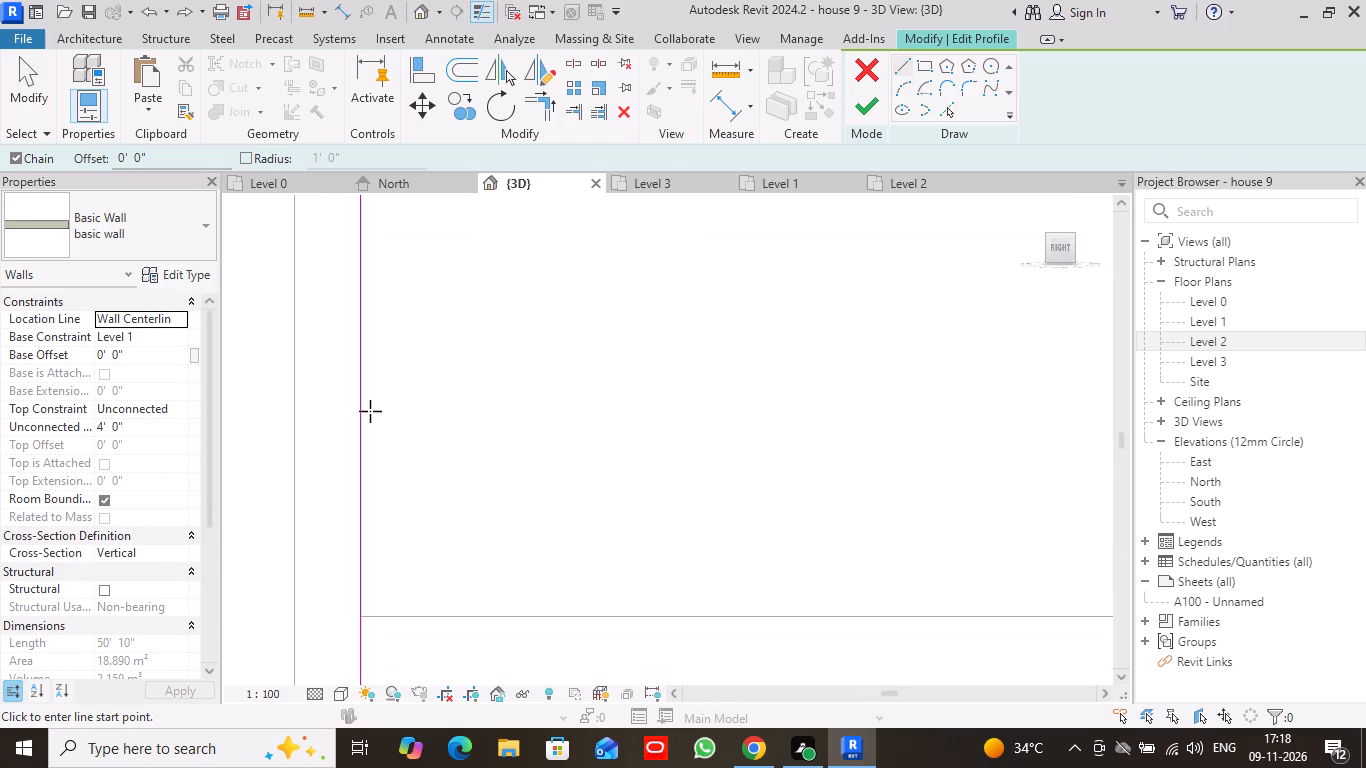
scroll(369, 411, up, 18)
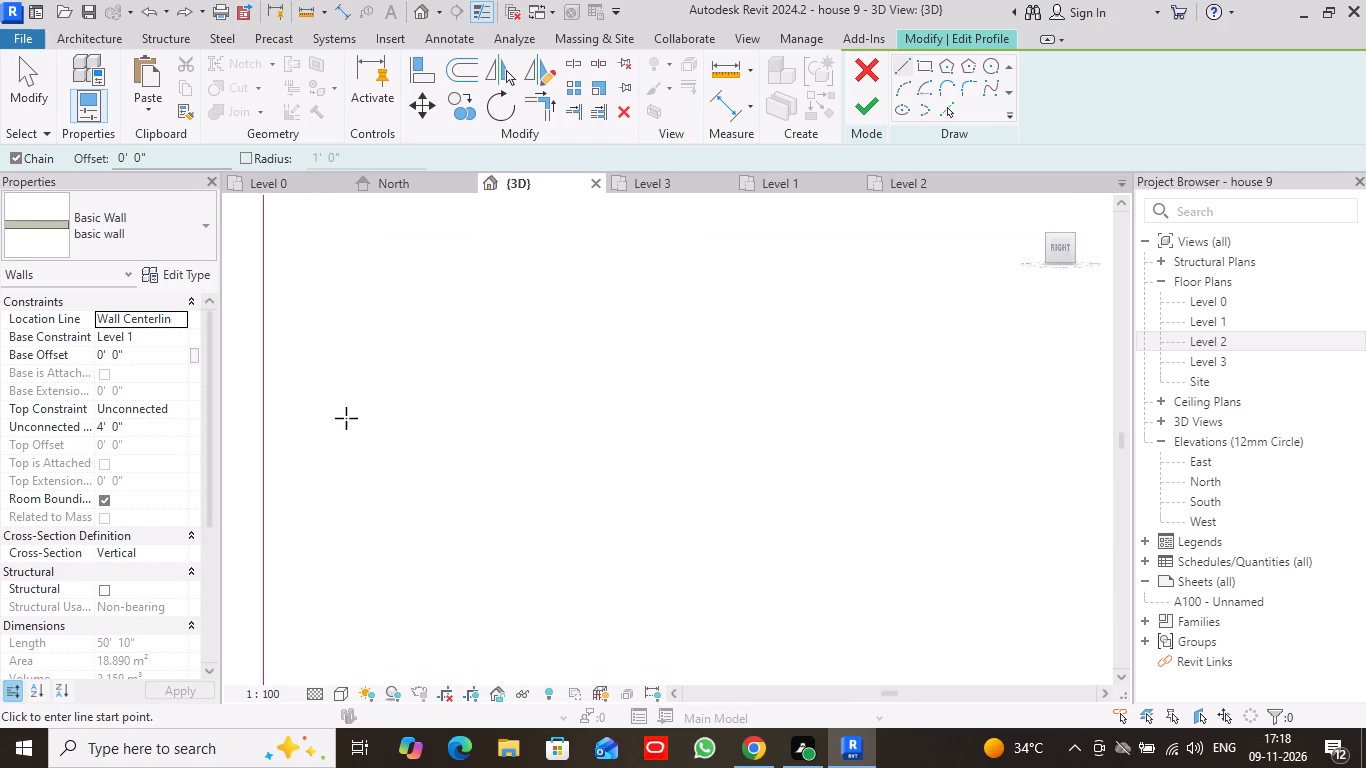
click(273, 422)
scroll(528, 429, down, 5)
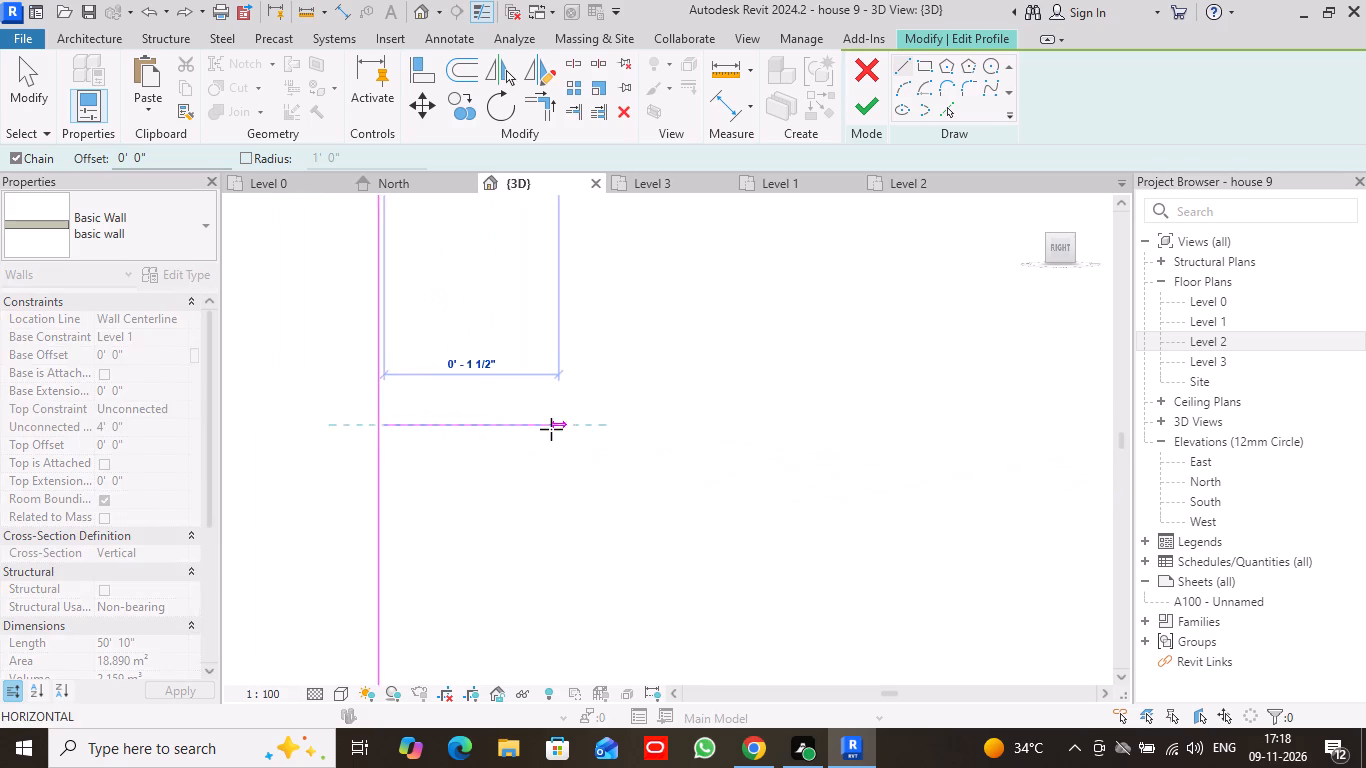
scroll(551, 429, down, 20)
scroll(551, 429, down, 10)
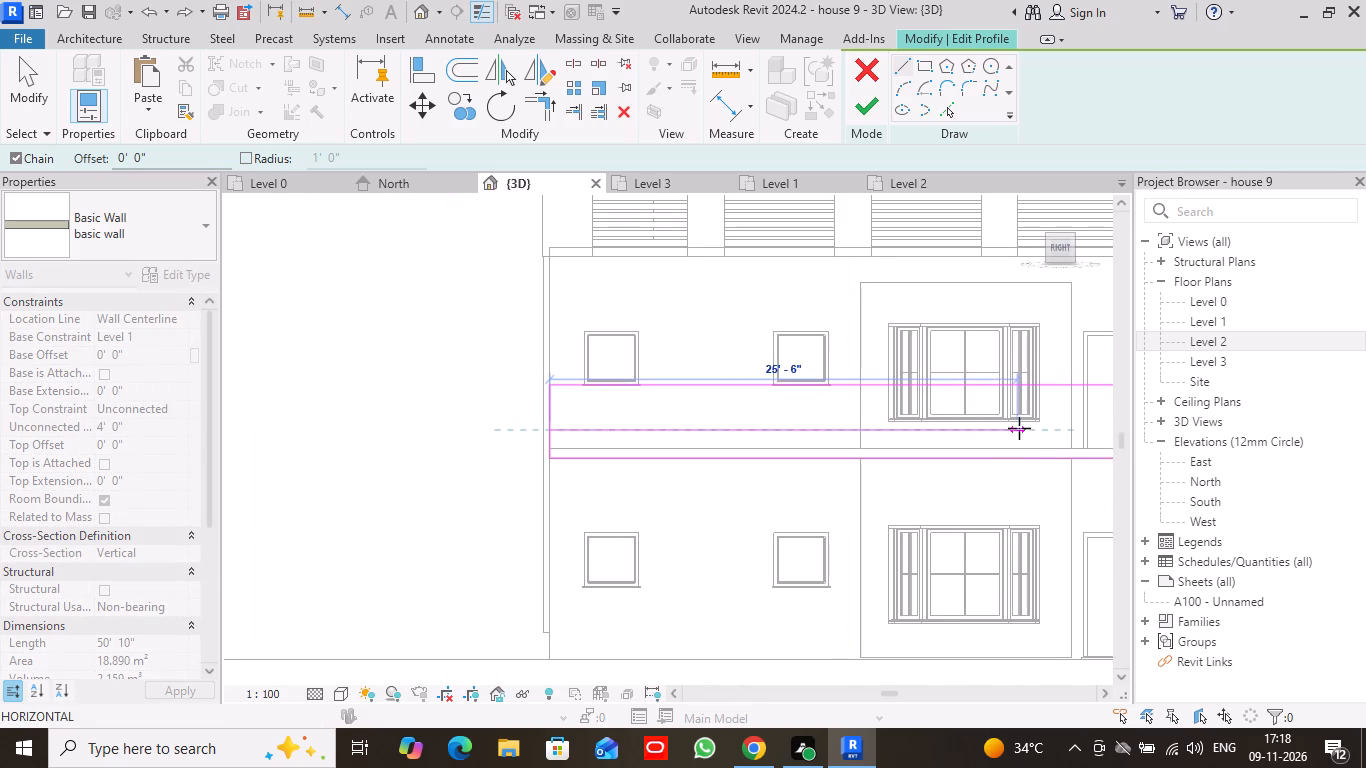
scroll(1020, 428, down, 2)
scroll(1066, 435, up, 2)
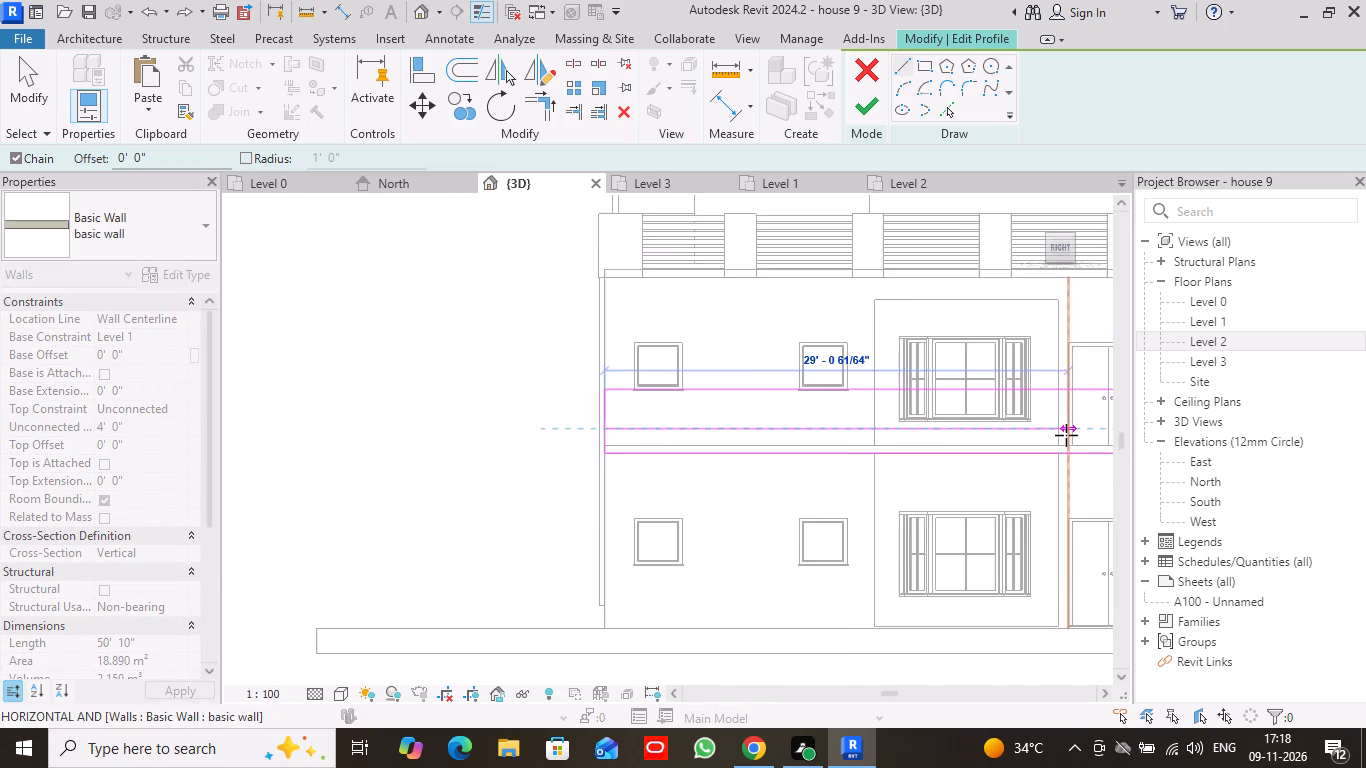
scroll(1066, 435, up, 14)
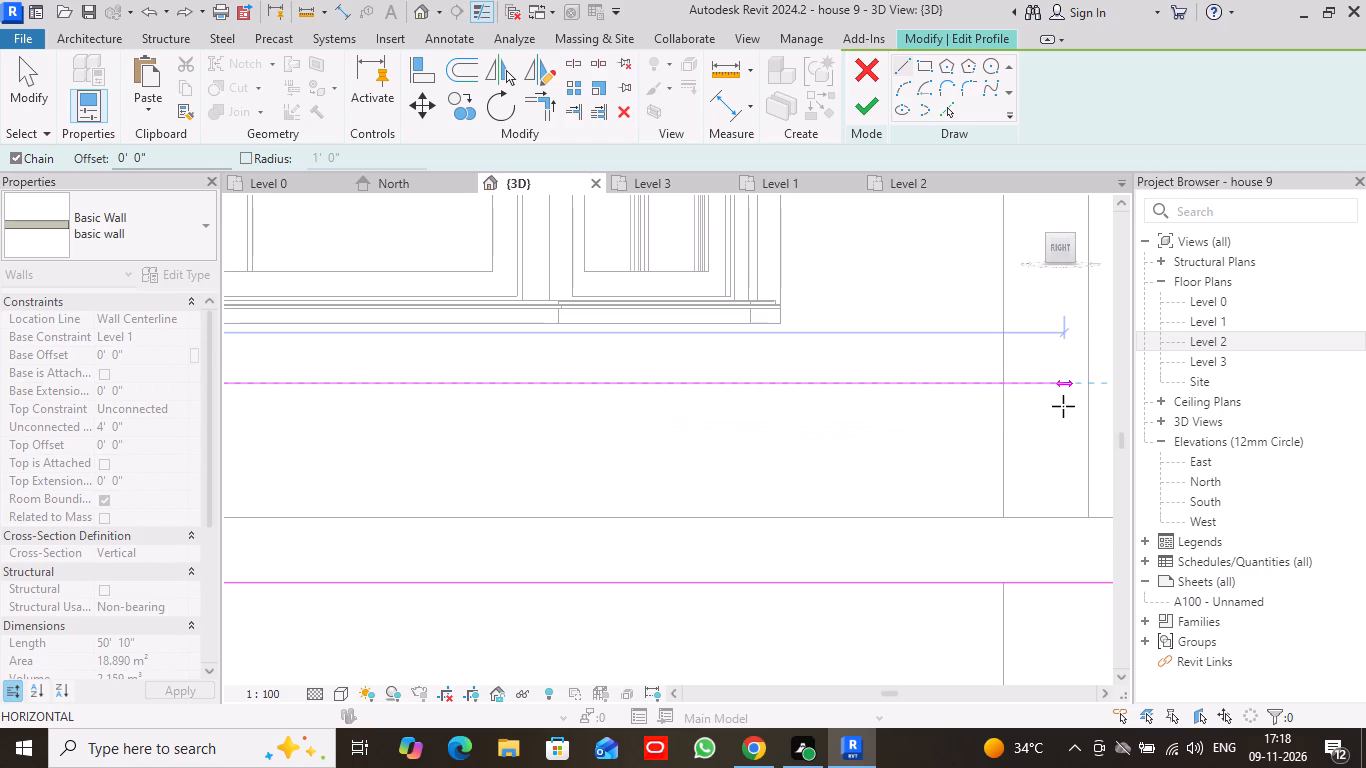
click(1006, 385)
Continue the profile sketch with a vertical line up the bay surround's door-side edge to the wall's top edge.
scroll(1004, 384, up, 3)
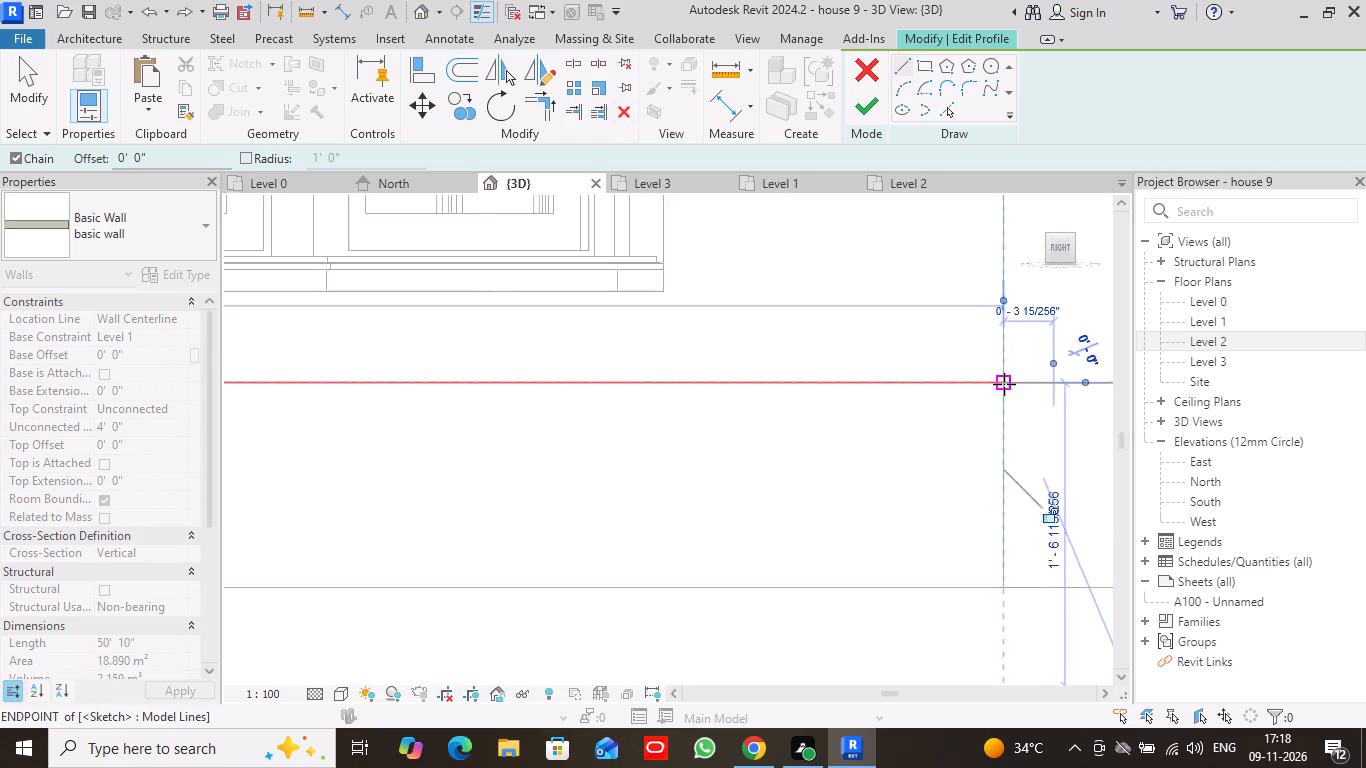
scroll(1004, 384, up, 5)
scroll(1004, 384, down, 16)
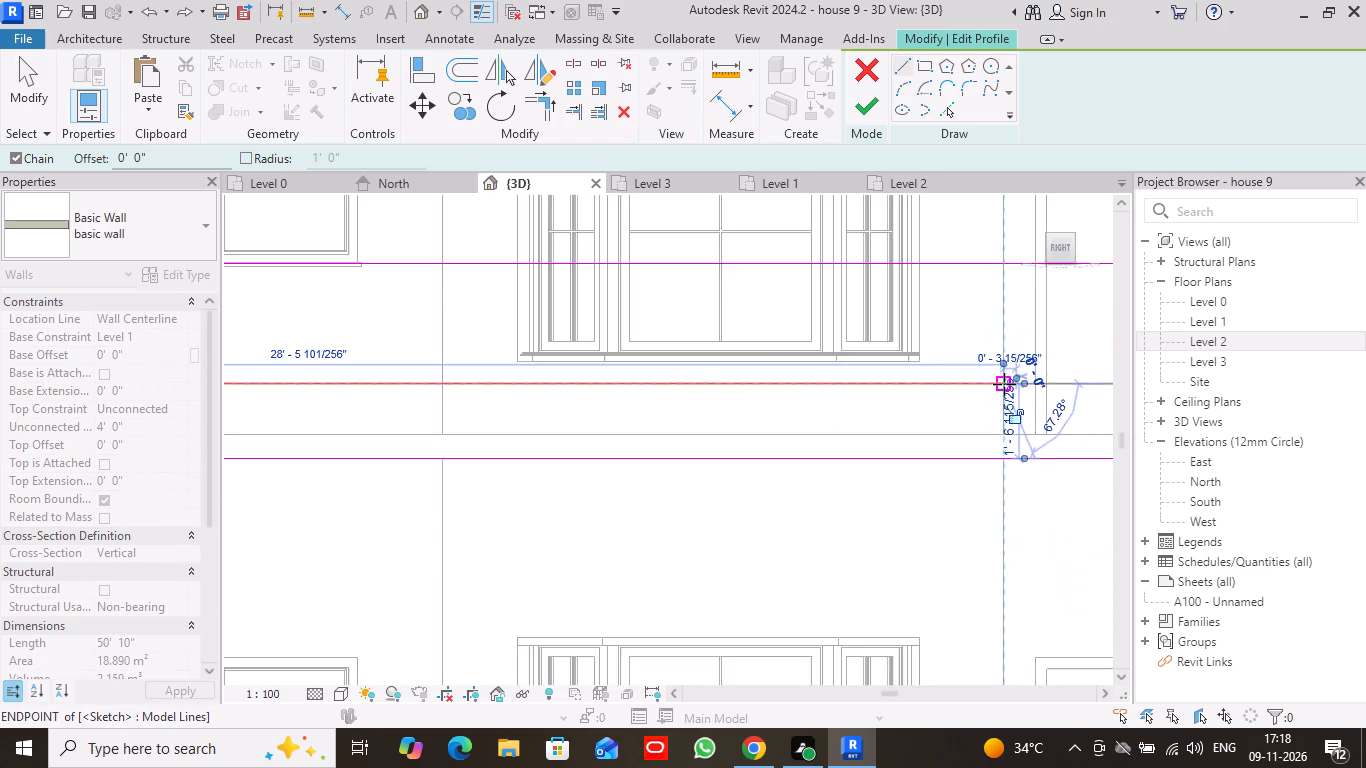
scroll(1004, 384, down, 3)
scroll(1002, 328, up, 2)
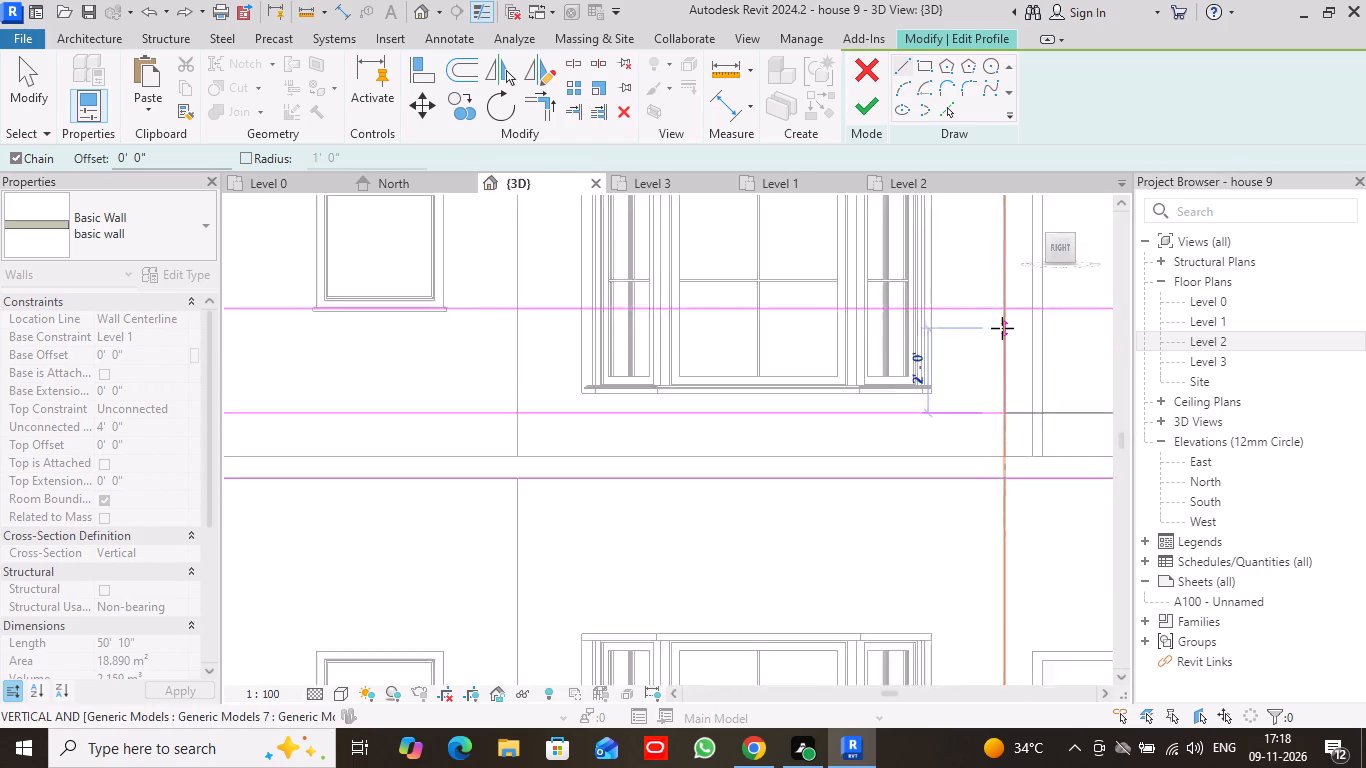
scroll(1002, 328, up, 20)
scroll(1002, 328, up, 1)
middle_drag(1002, 328, 893, 557)
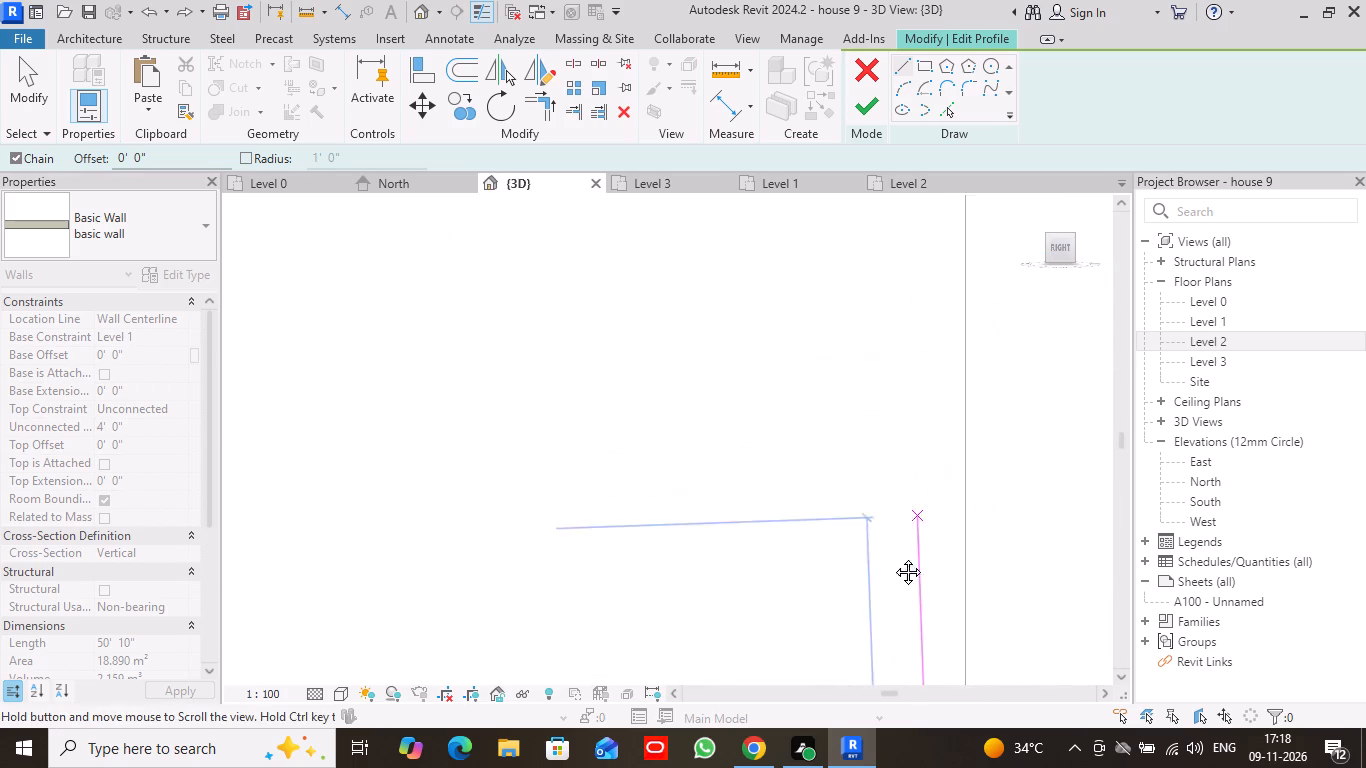
middle_drag(893, 557, 858, 598)
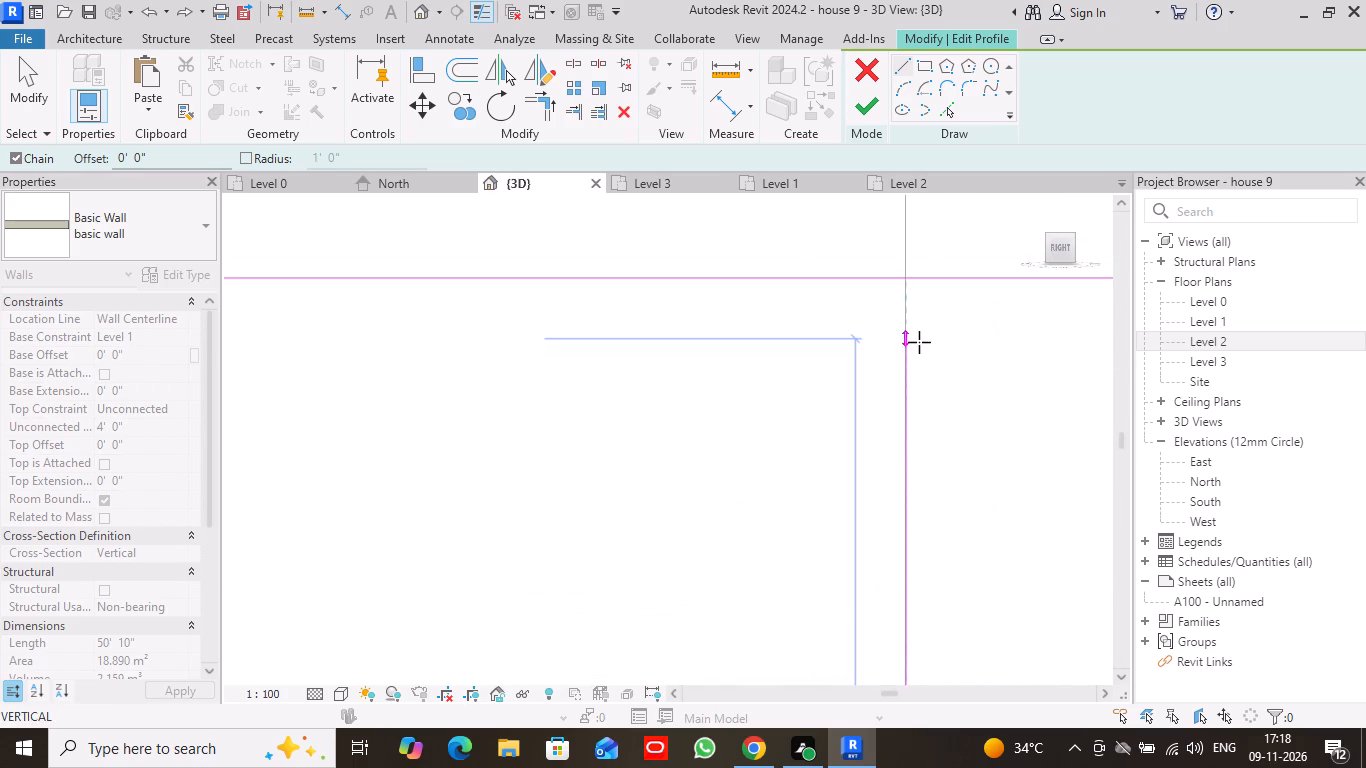
scroll(919, 331, up, 9)
middle_drag(910, 296, 909, 416)
scroll(898, 380, up, 13)
middle_drag(811, 312, 841, 414)
scroll(811, 312, down, 1)
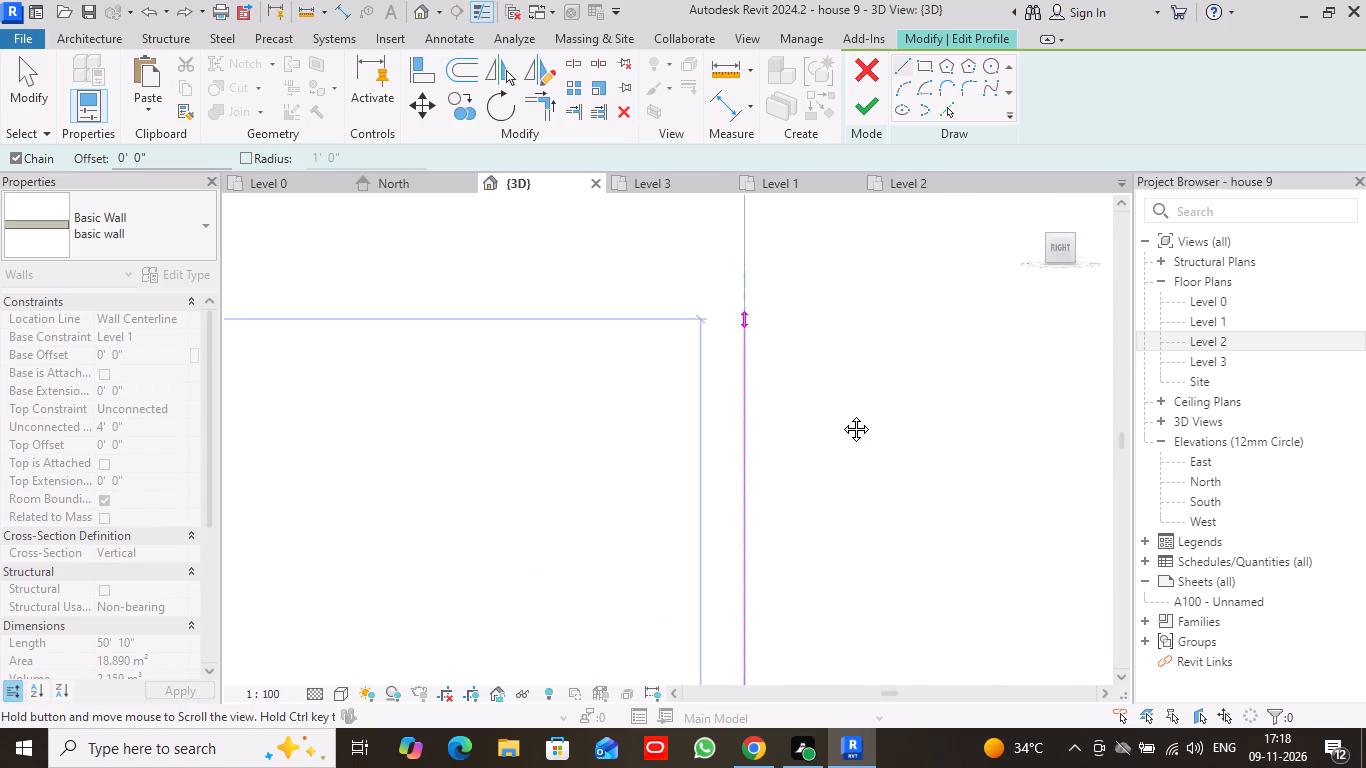
middle_drag(841, 414, 903, 693)
scroll(897, 467, down, 3)
middle_drag(880, 376, 876, 490)
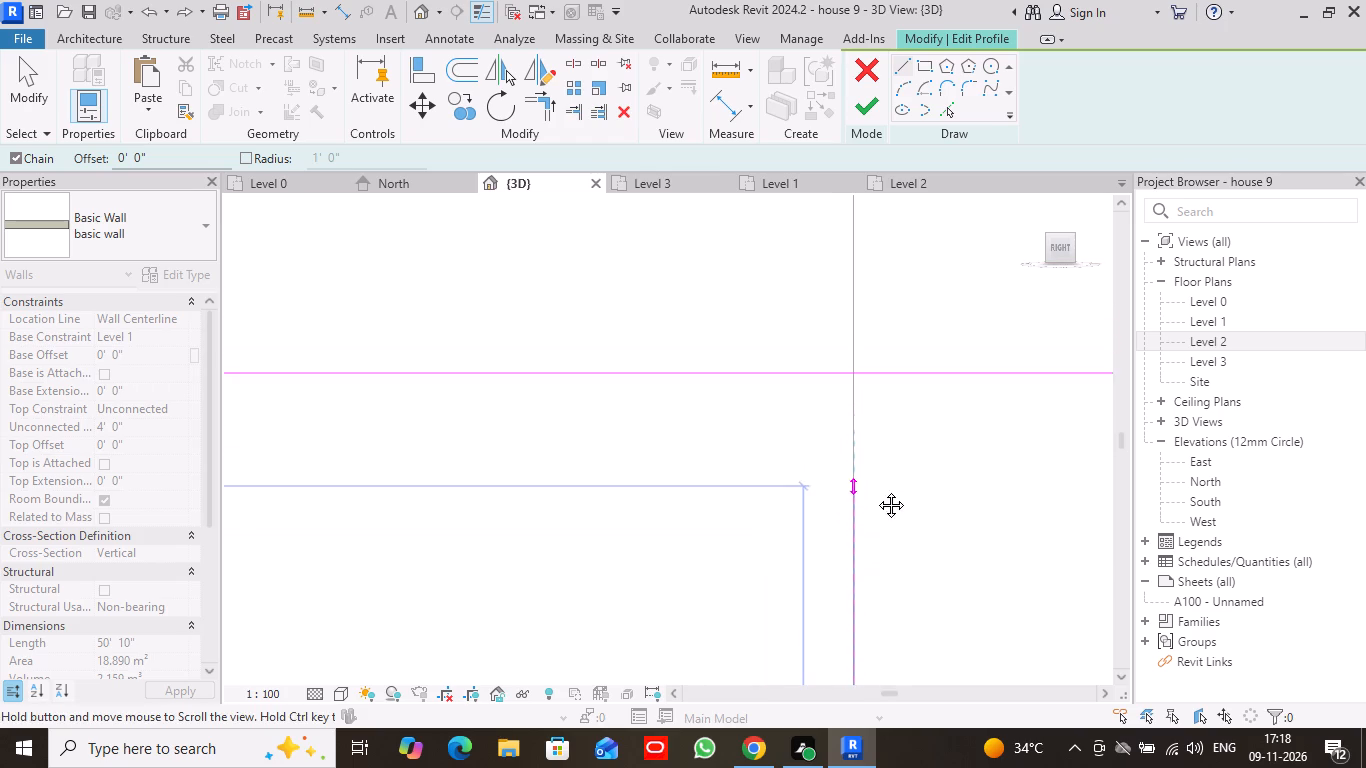
middle_drag(876, 490, 876, 491)
scroll(853, 429, up, 17)
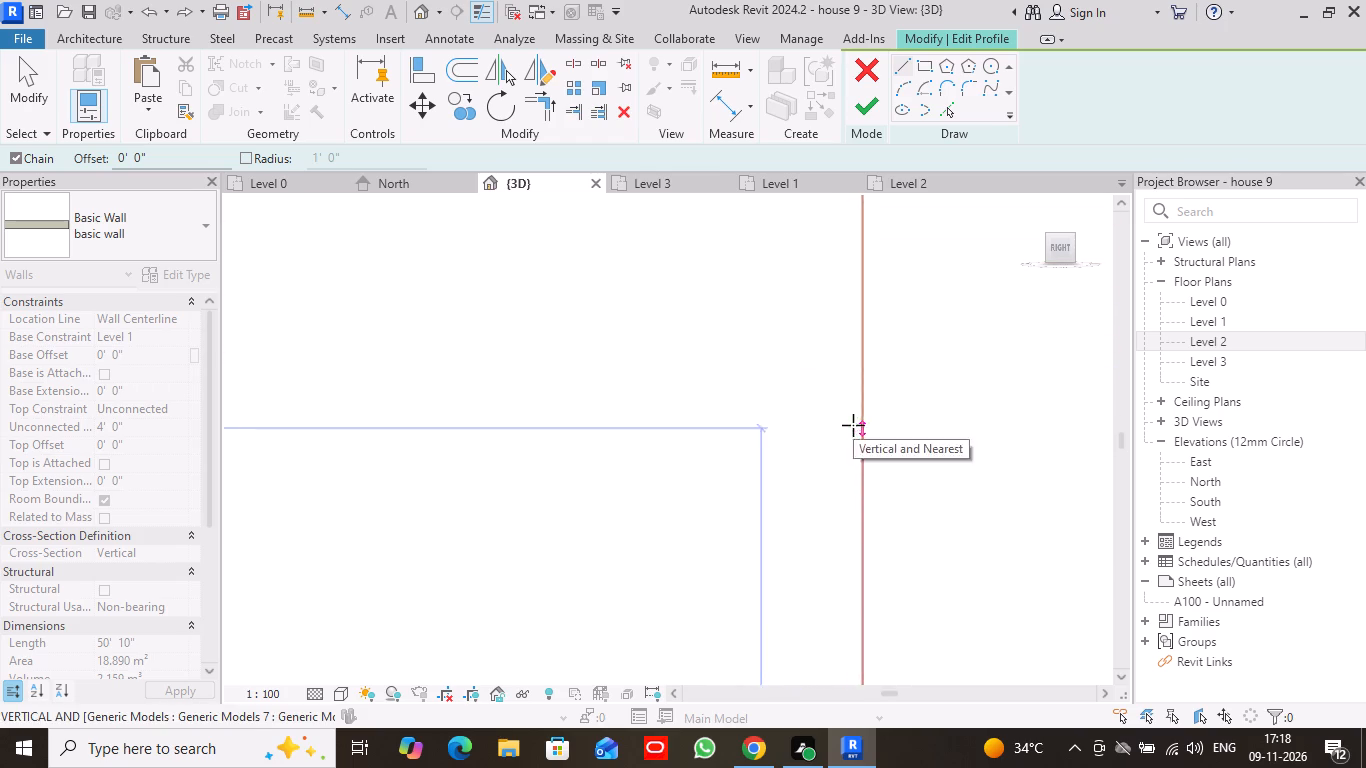
middle_drag(861, 386, 871, 546)
scroll(852, 306, down, 4)
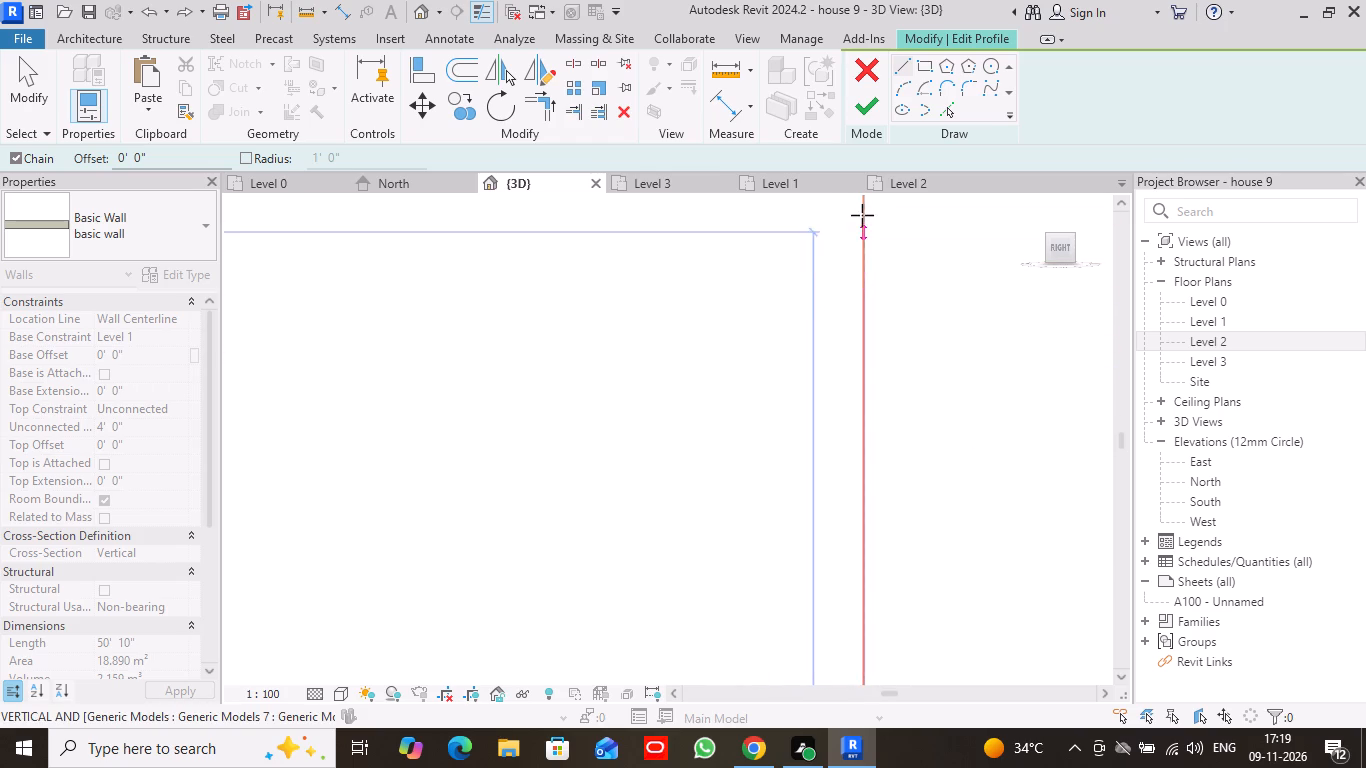
scroll(862, 215, down, 7)
middle_drag(863, 215, 855, 431)
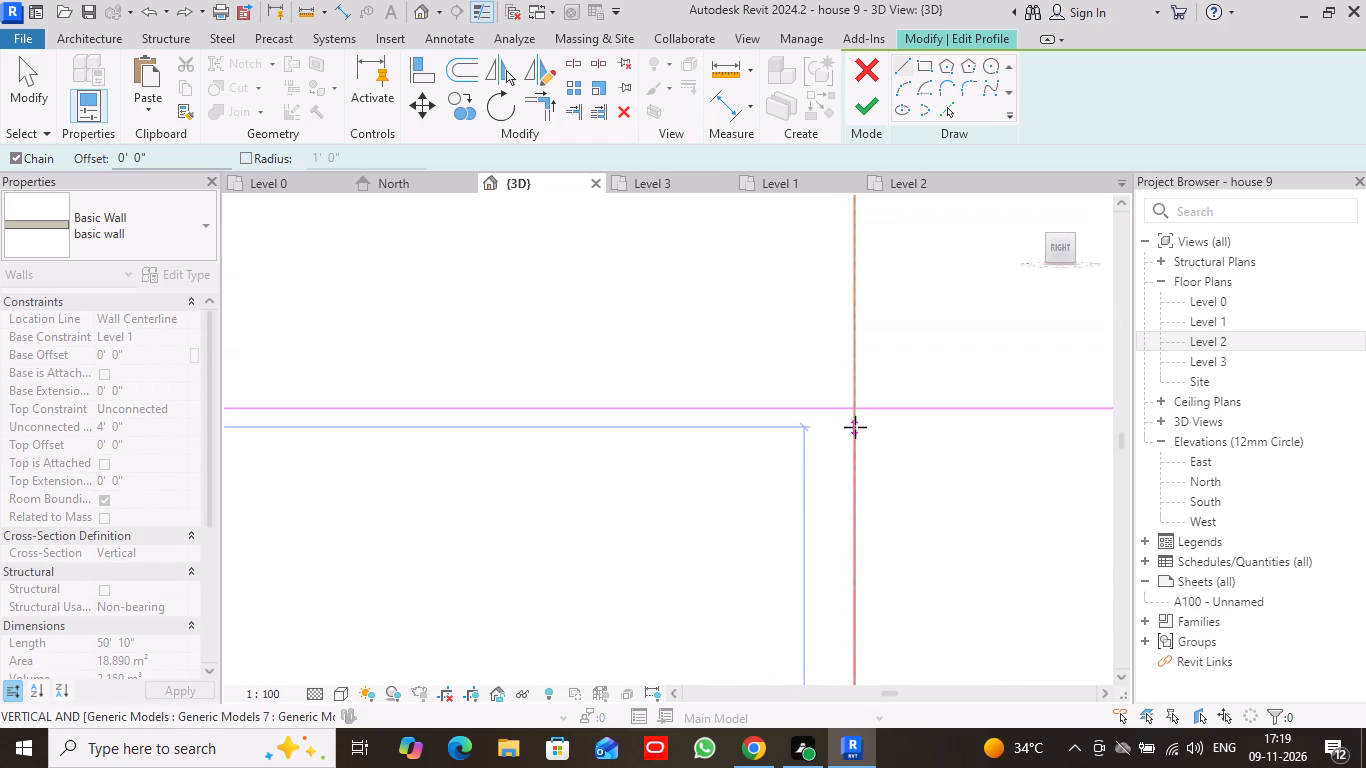
scroll(855, 427, up, 10)
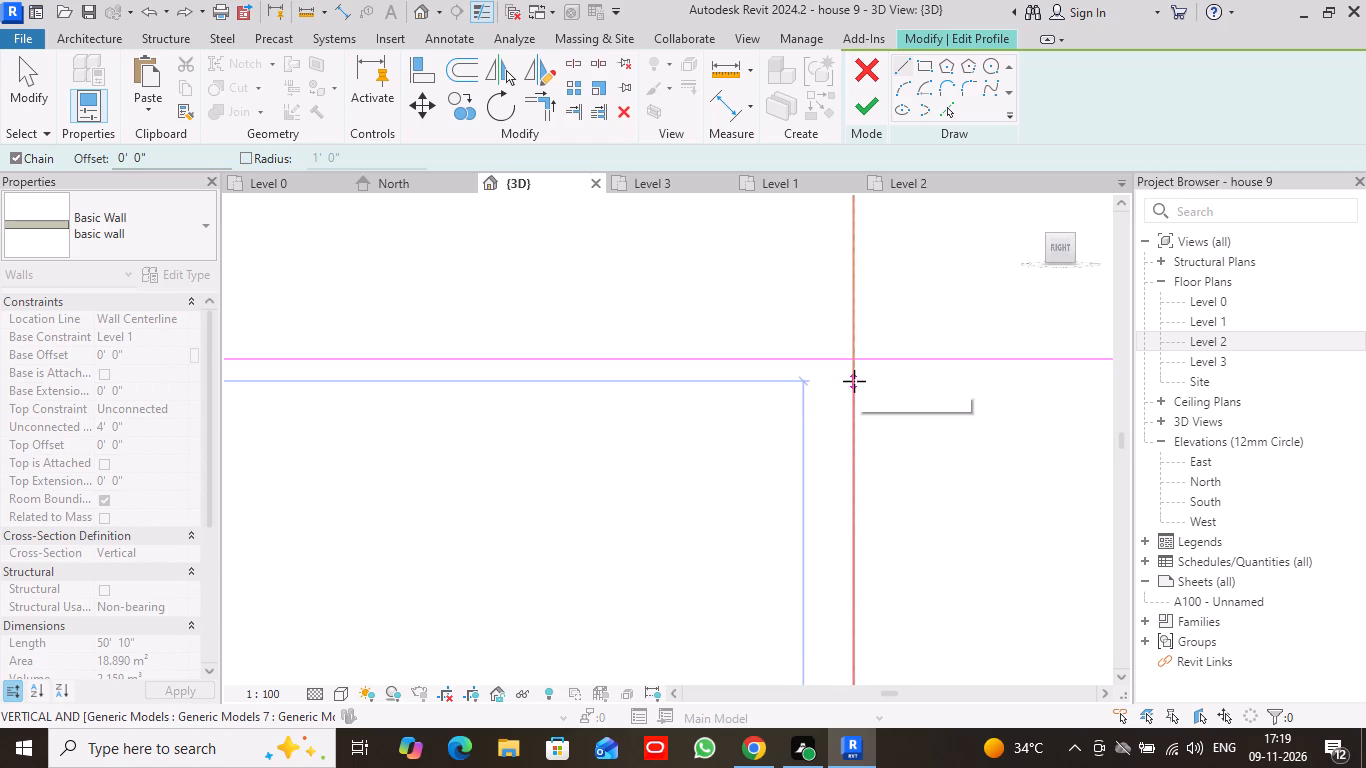
click(854, 381)
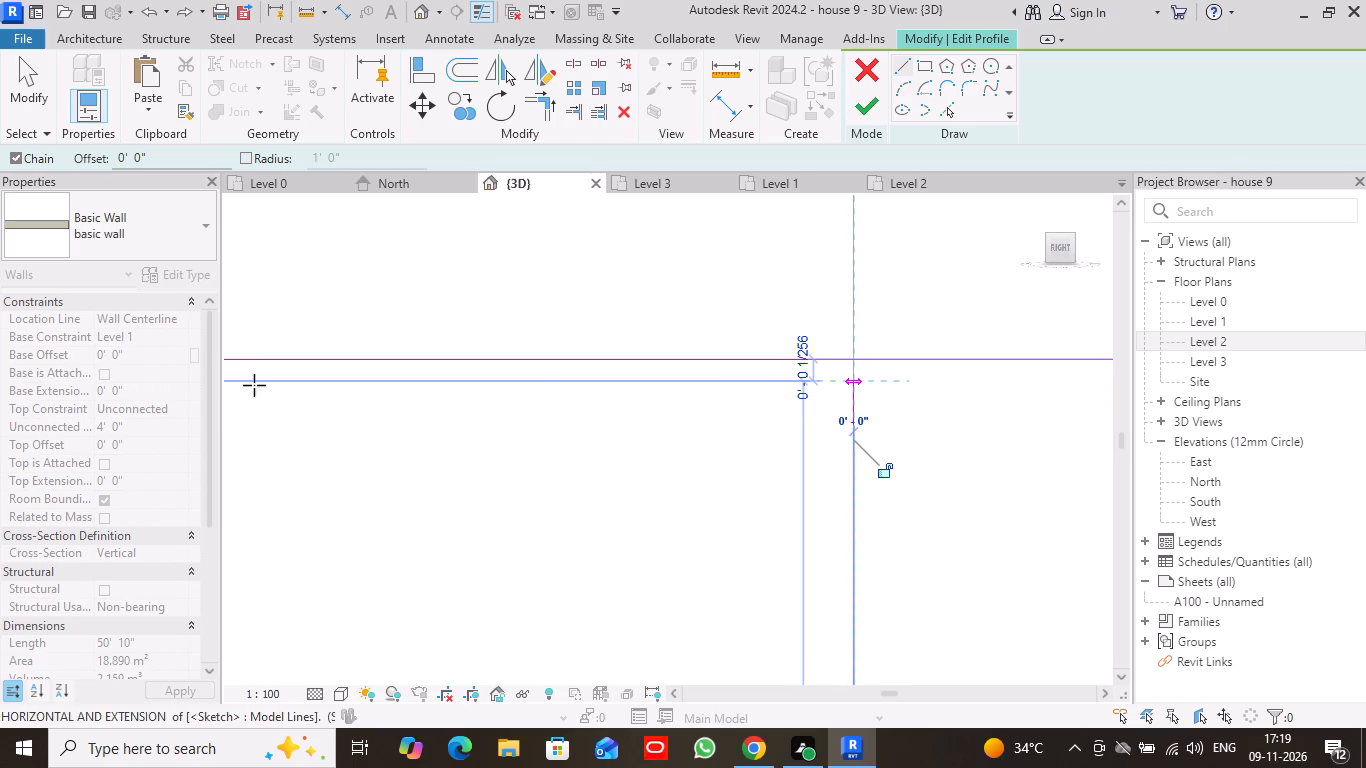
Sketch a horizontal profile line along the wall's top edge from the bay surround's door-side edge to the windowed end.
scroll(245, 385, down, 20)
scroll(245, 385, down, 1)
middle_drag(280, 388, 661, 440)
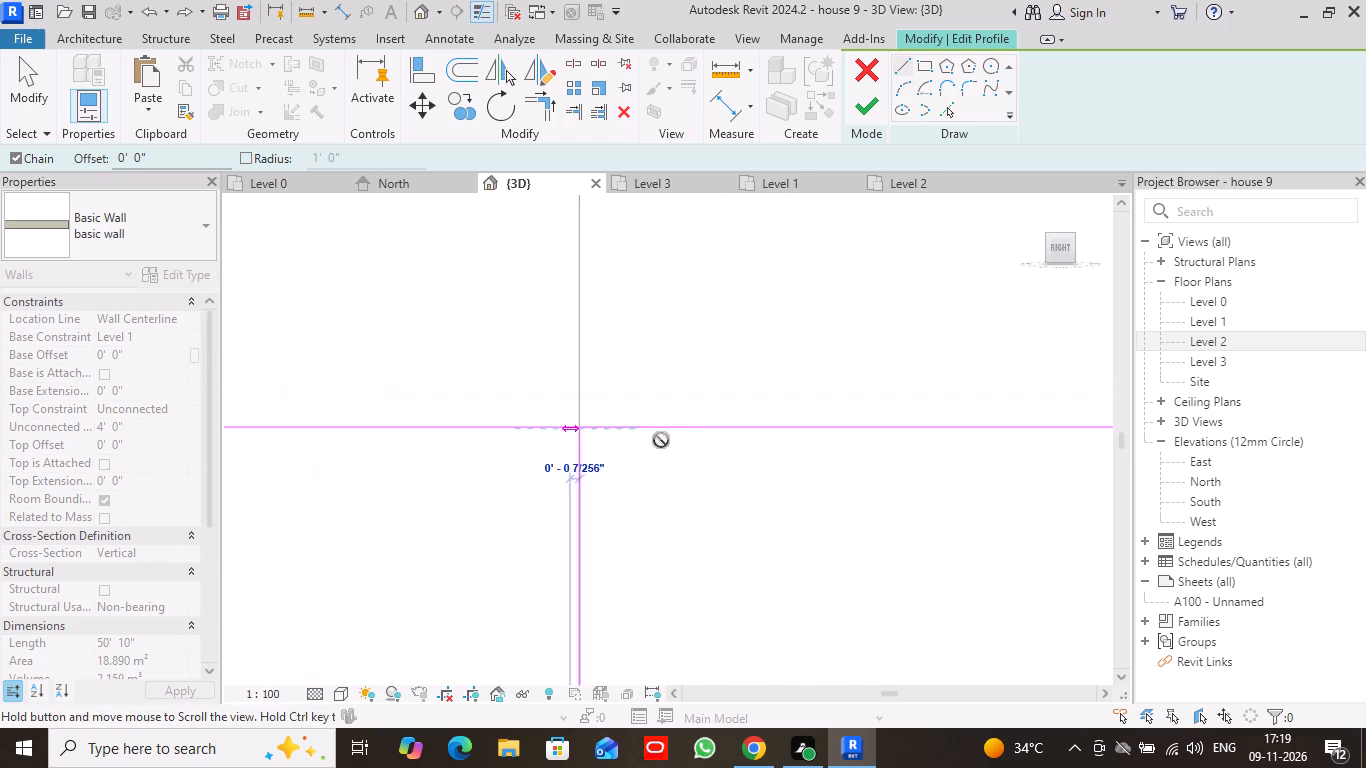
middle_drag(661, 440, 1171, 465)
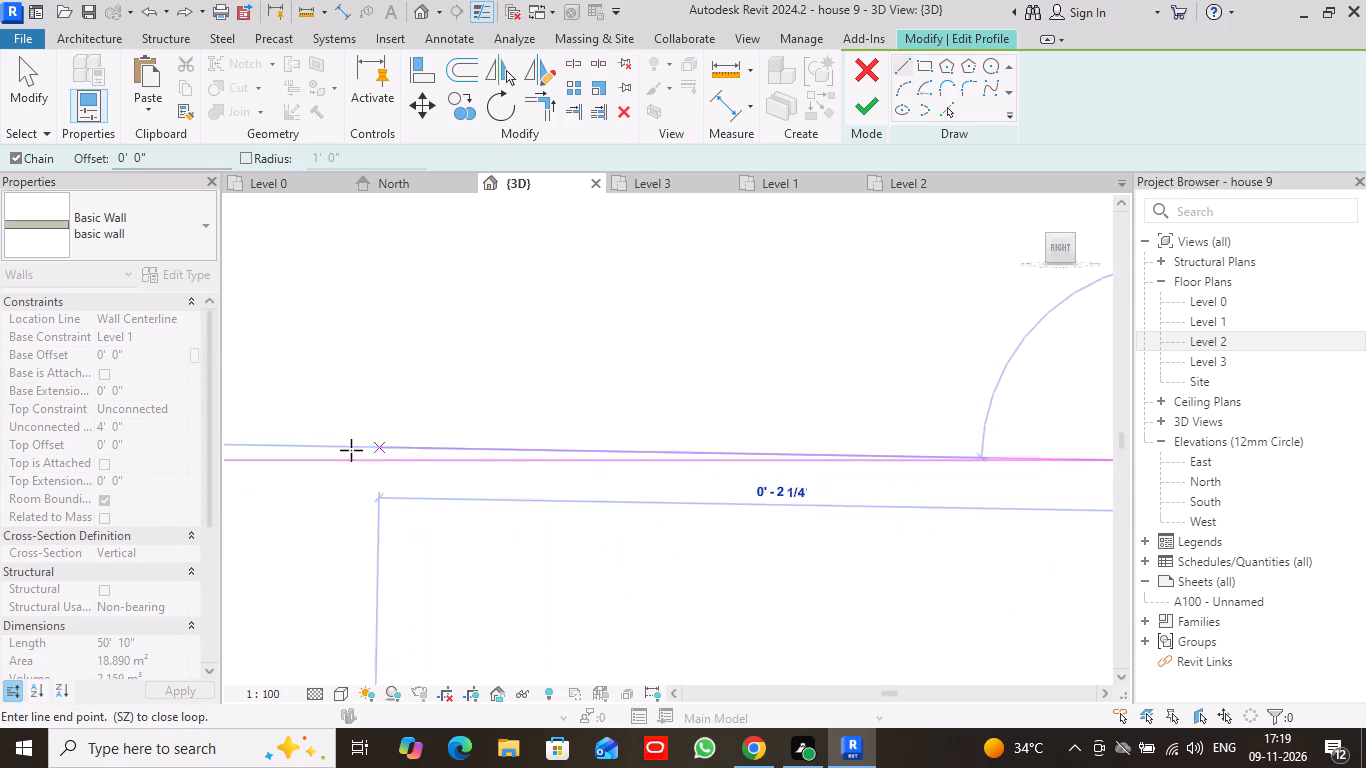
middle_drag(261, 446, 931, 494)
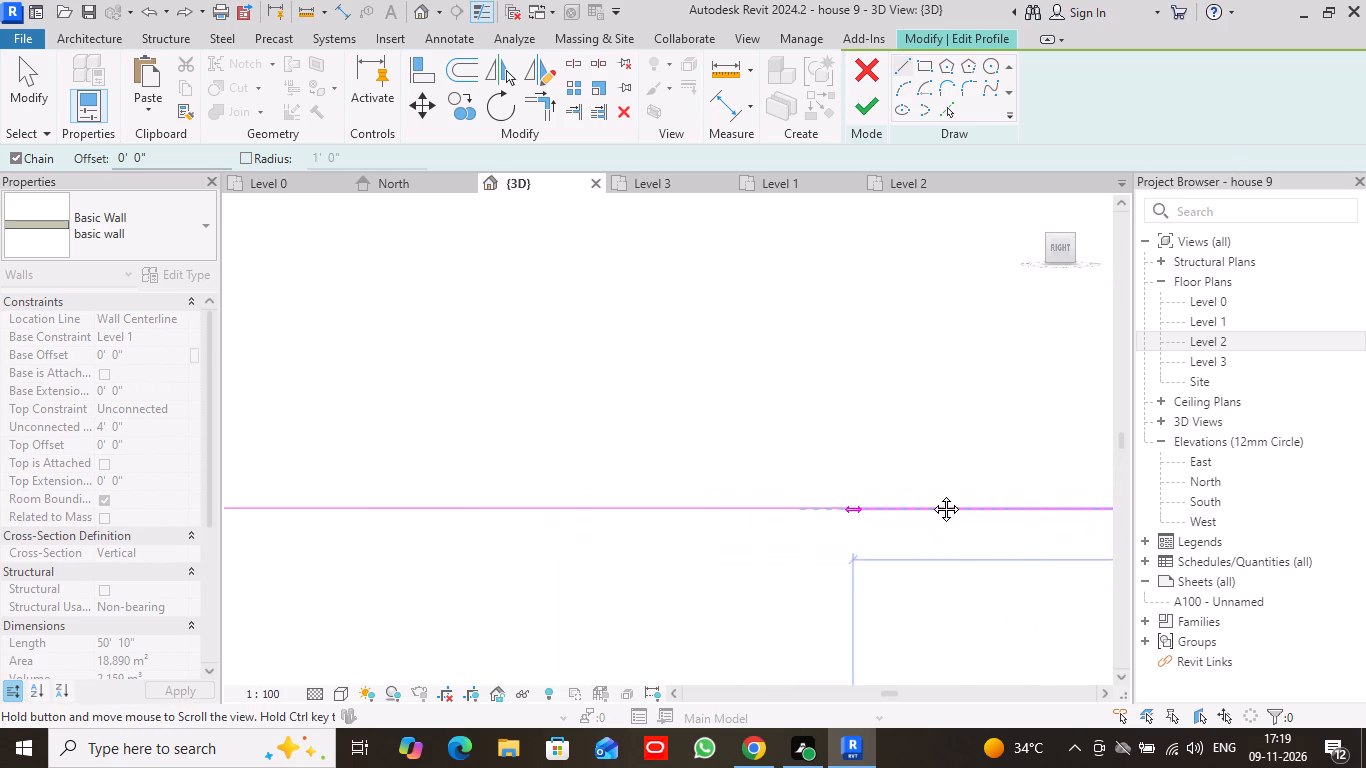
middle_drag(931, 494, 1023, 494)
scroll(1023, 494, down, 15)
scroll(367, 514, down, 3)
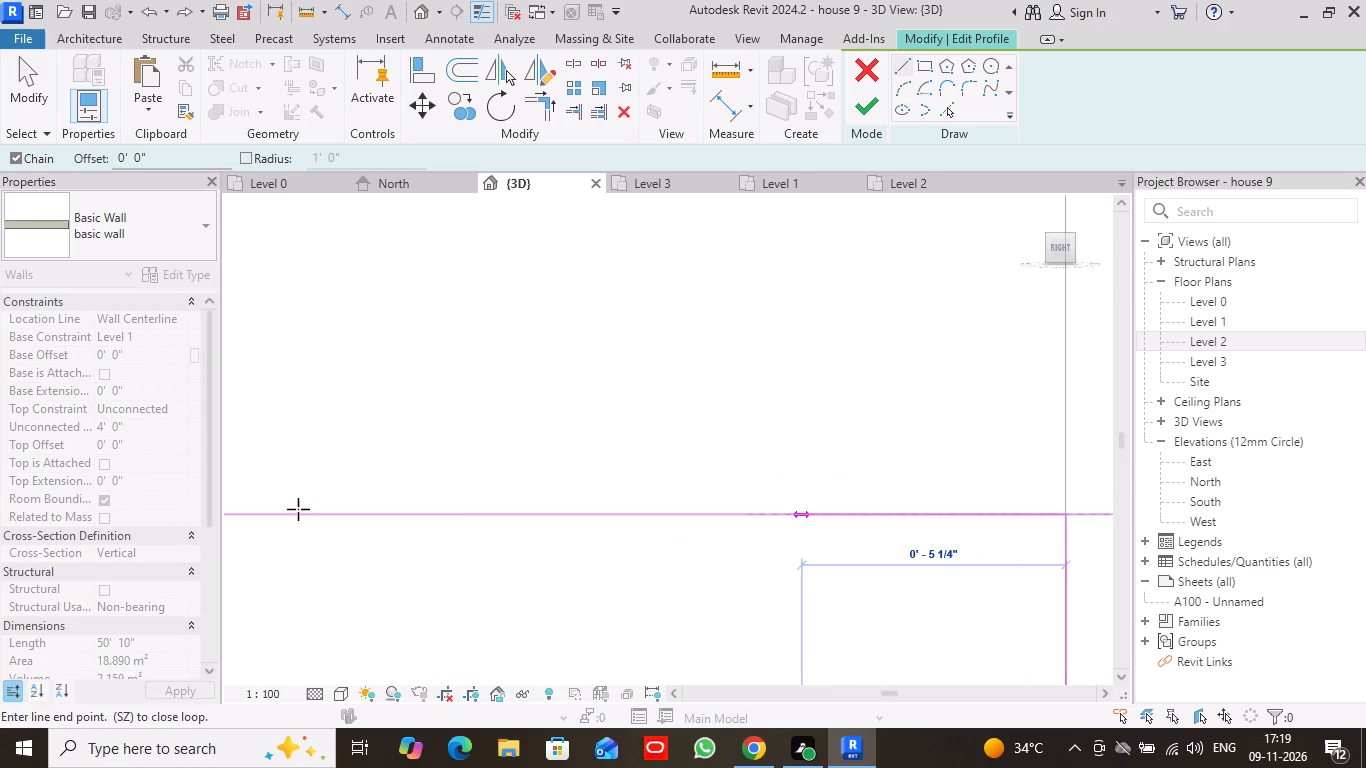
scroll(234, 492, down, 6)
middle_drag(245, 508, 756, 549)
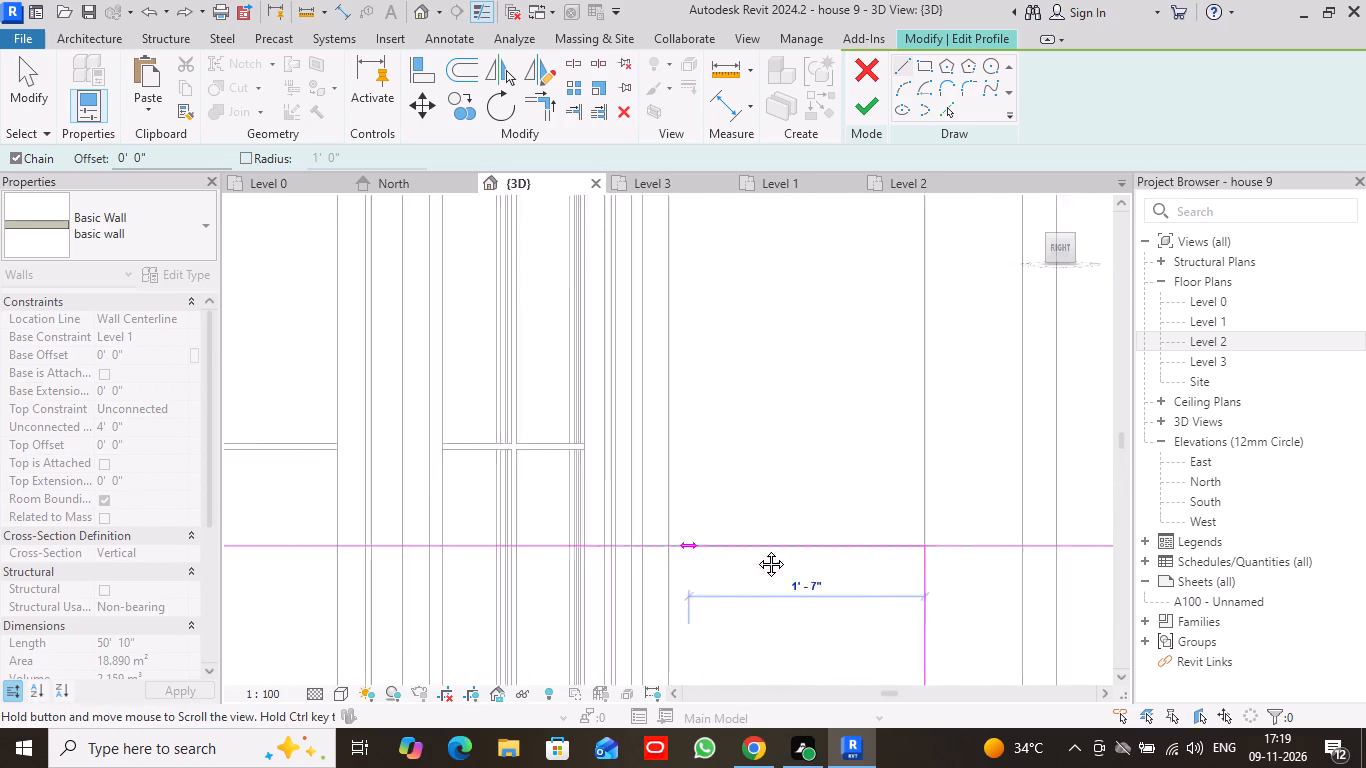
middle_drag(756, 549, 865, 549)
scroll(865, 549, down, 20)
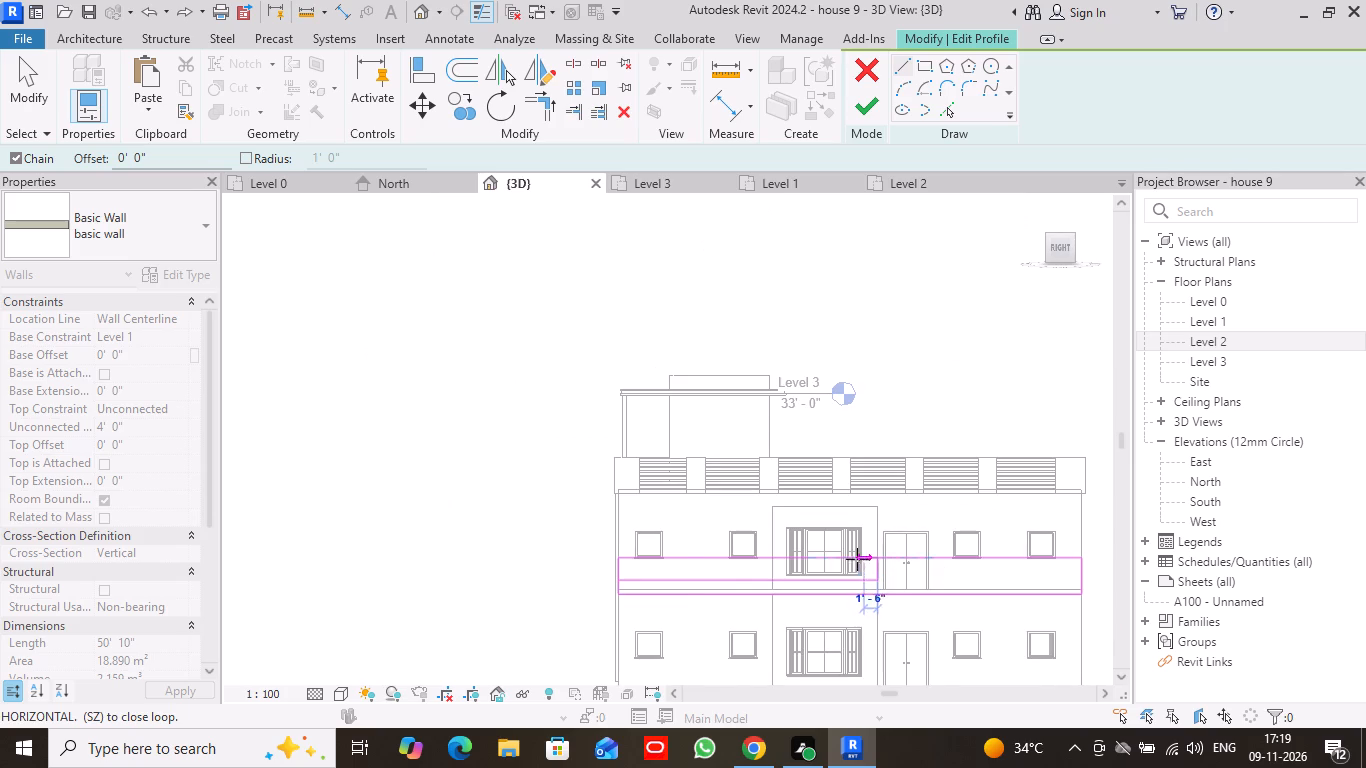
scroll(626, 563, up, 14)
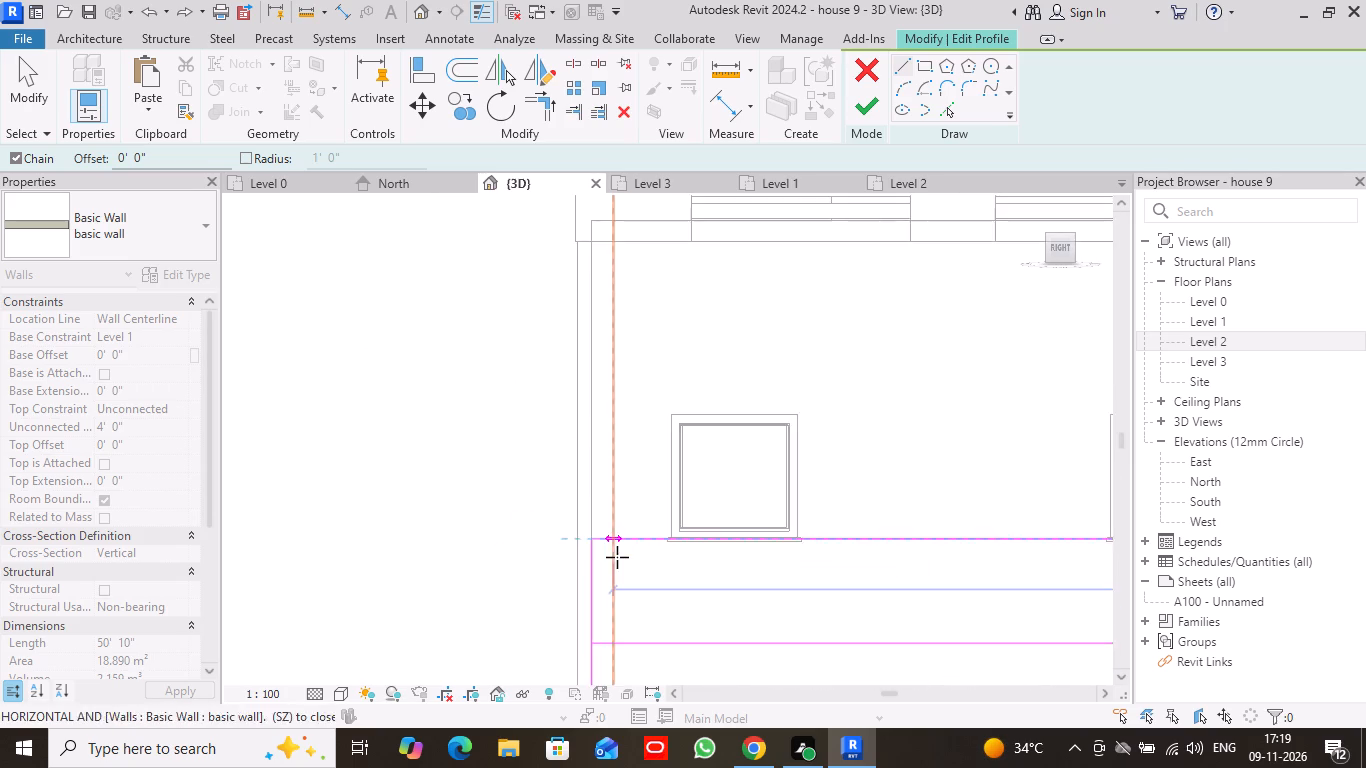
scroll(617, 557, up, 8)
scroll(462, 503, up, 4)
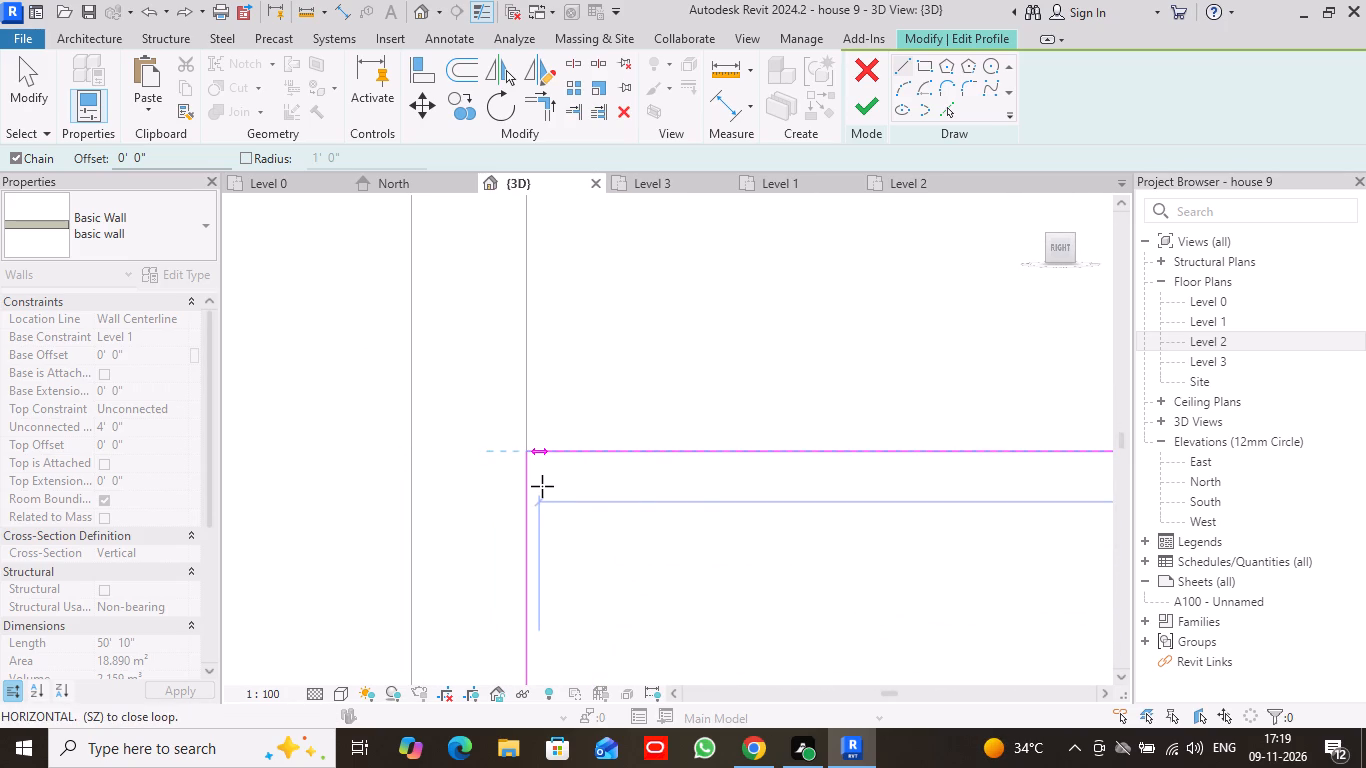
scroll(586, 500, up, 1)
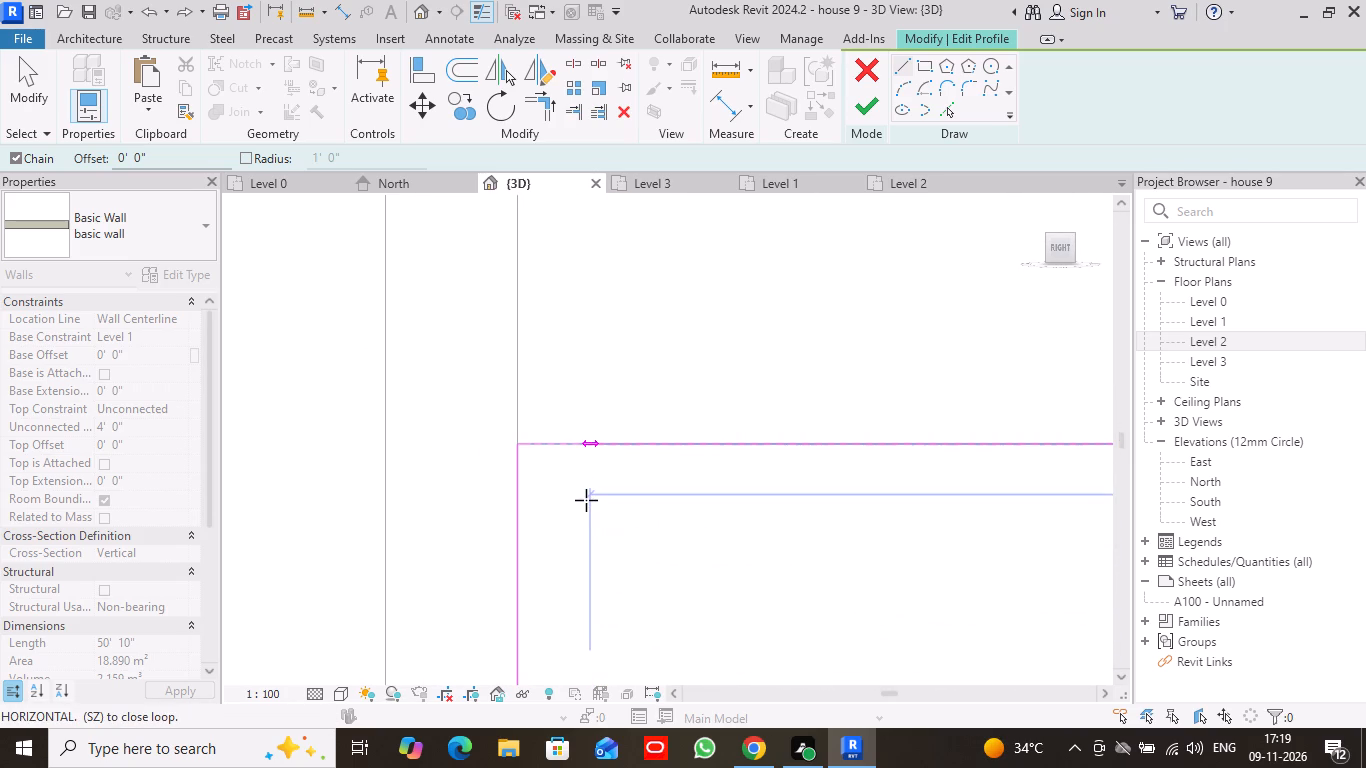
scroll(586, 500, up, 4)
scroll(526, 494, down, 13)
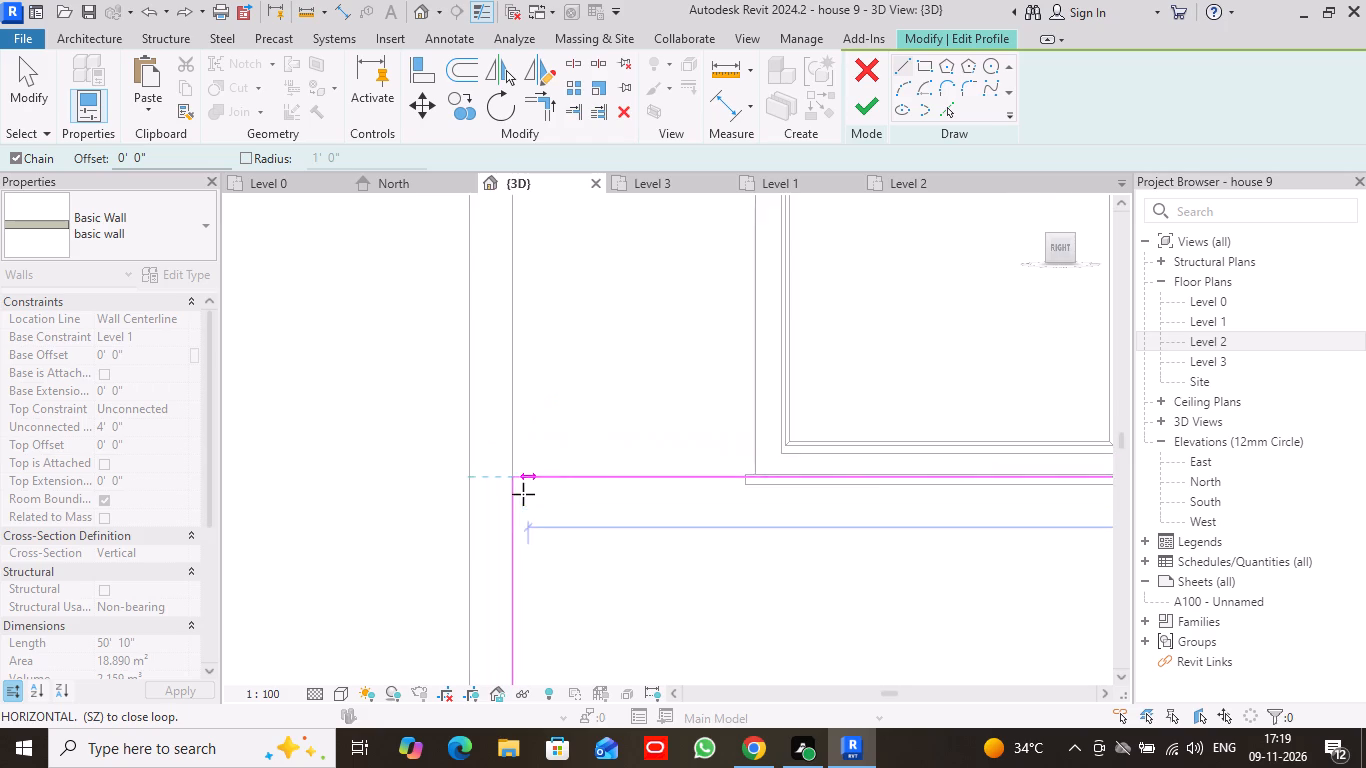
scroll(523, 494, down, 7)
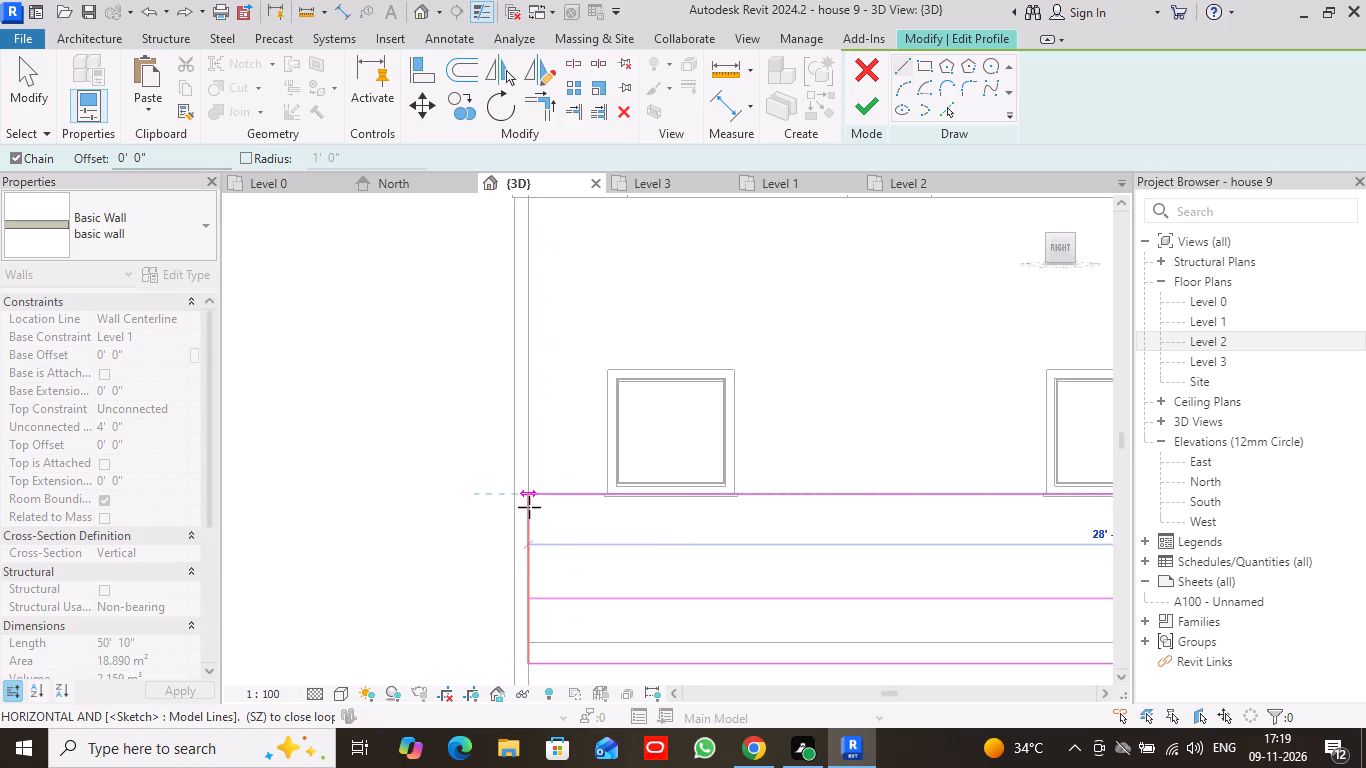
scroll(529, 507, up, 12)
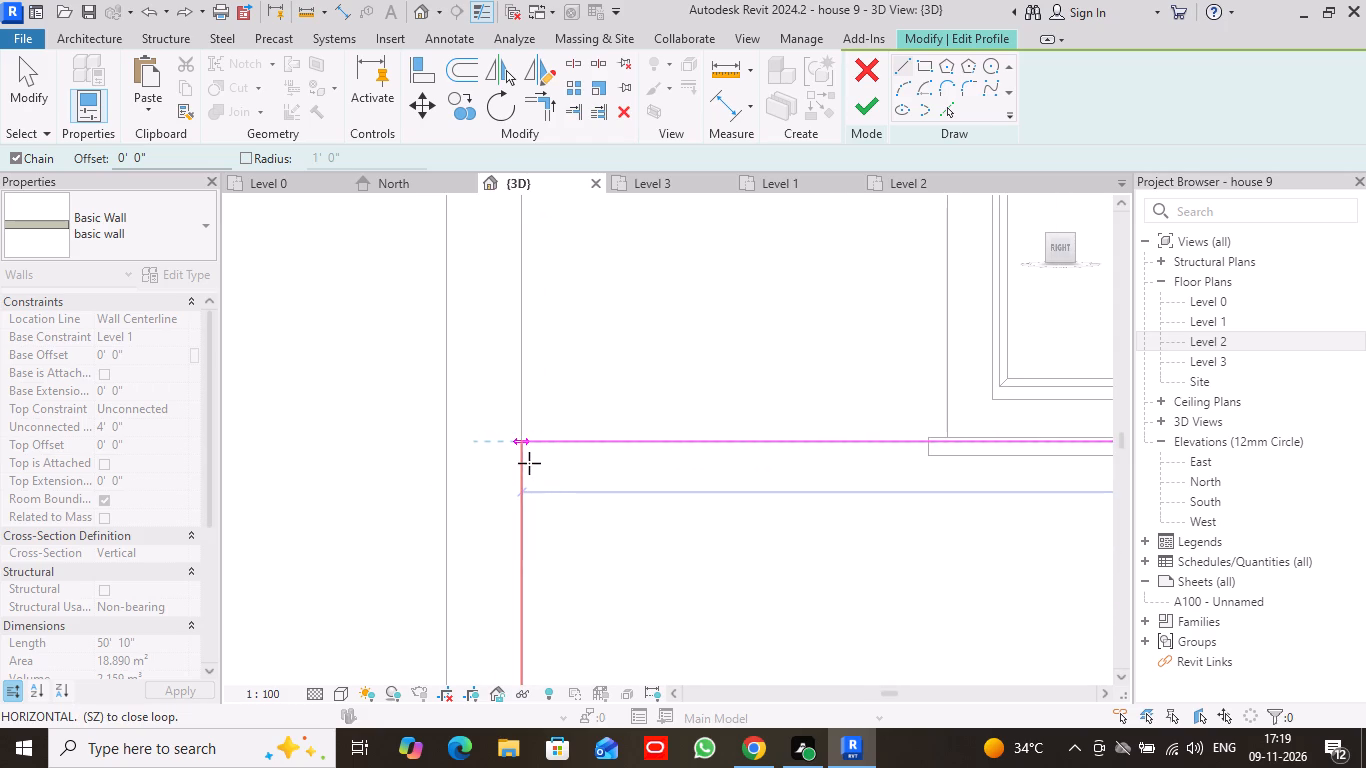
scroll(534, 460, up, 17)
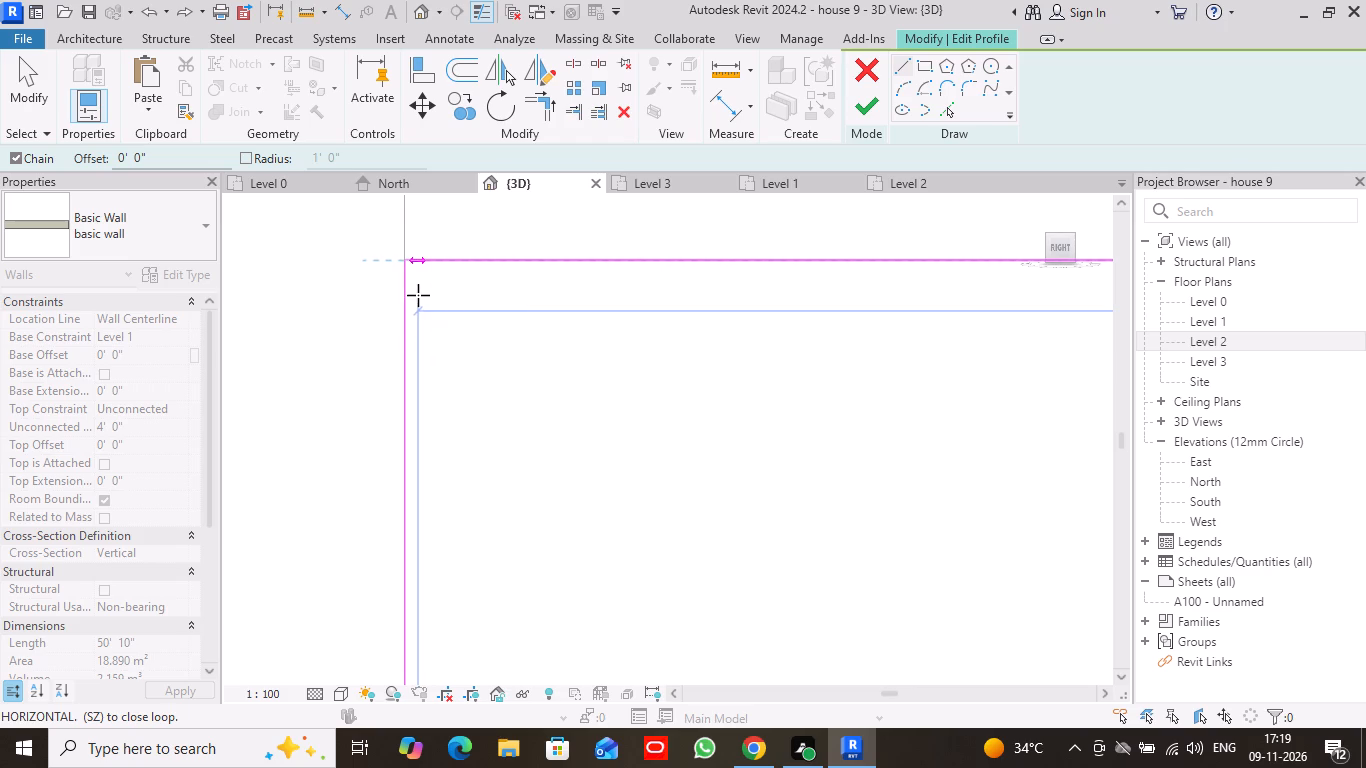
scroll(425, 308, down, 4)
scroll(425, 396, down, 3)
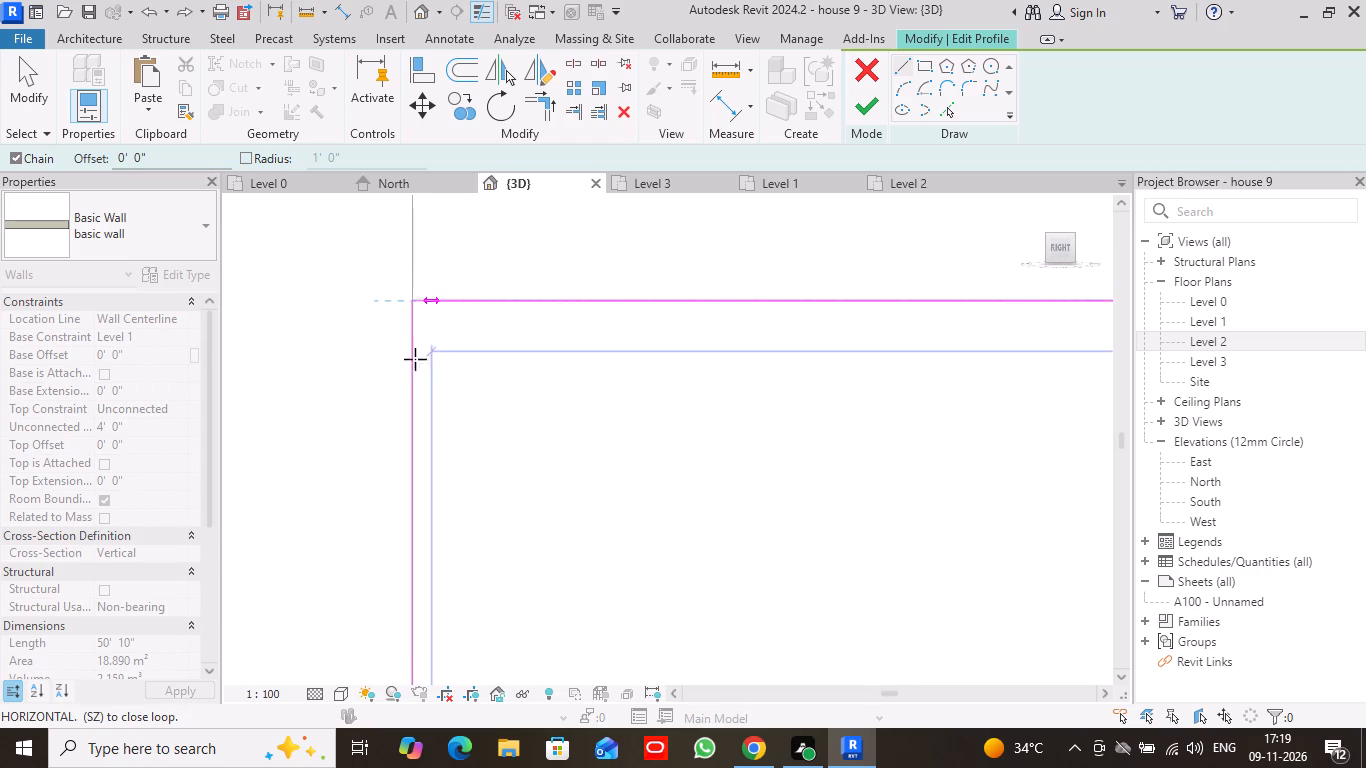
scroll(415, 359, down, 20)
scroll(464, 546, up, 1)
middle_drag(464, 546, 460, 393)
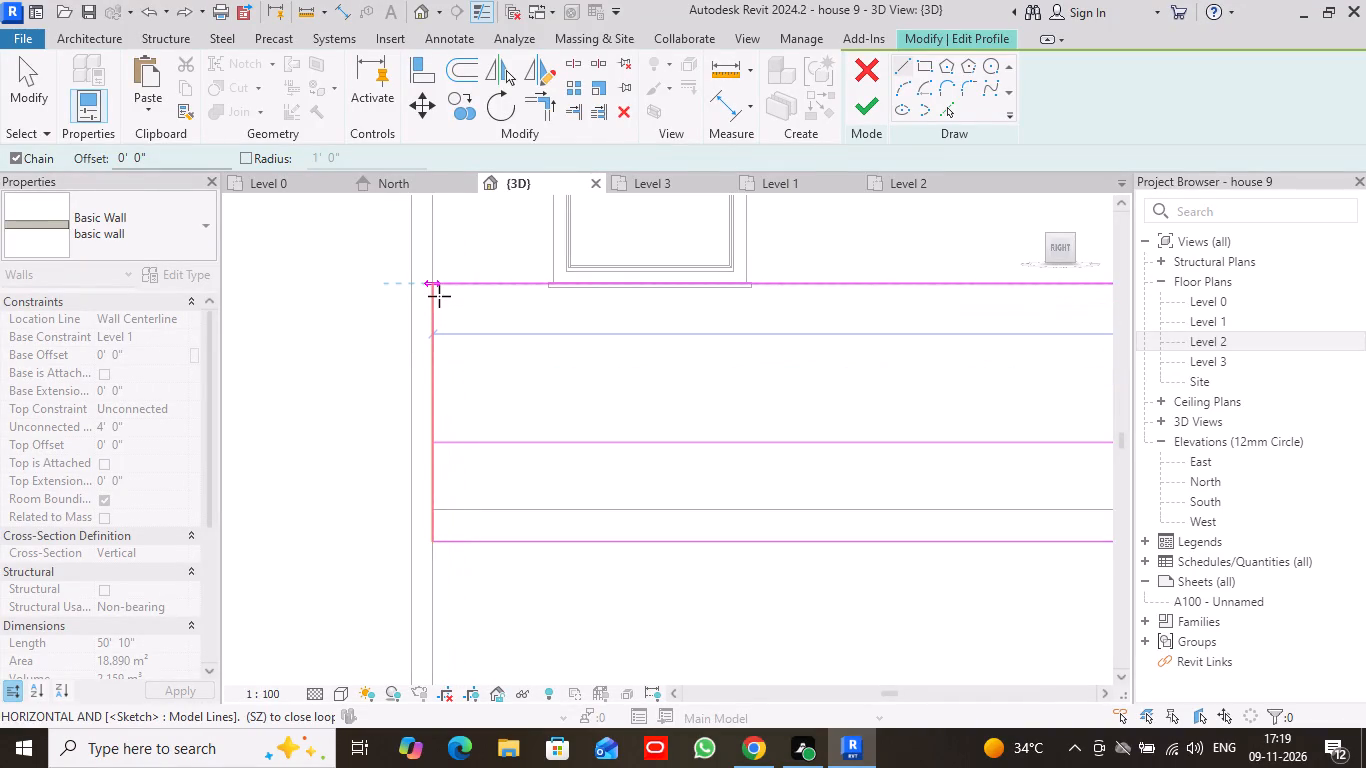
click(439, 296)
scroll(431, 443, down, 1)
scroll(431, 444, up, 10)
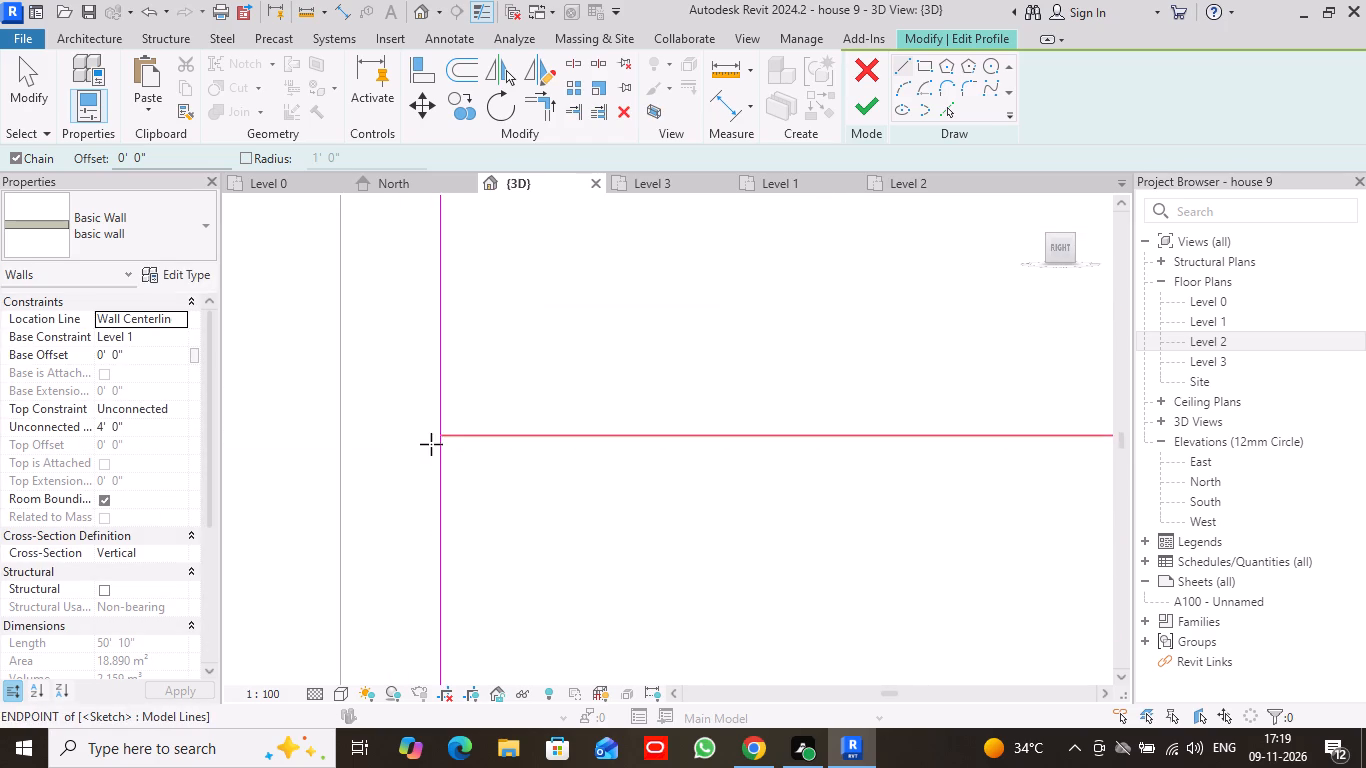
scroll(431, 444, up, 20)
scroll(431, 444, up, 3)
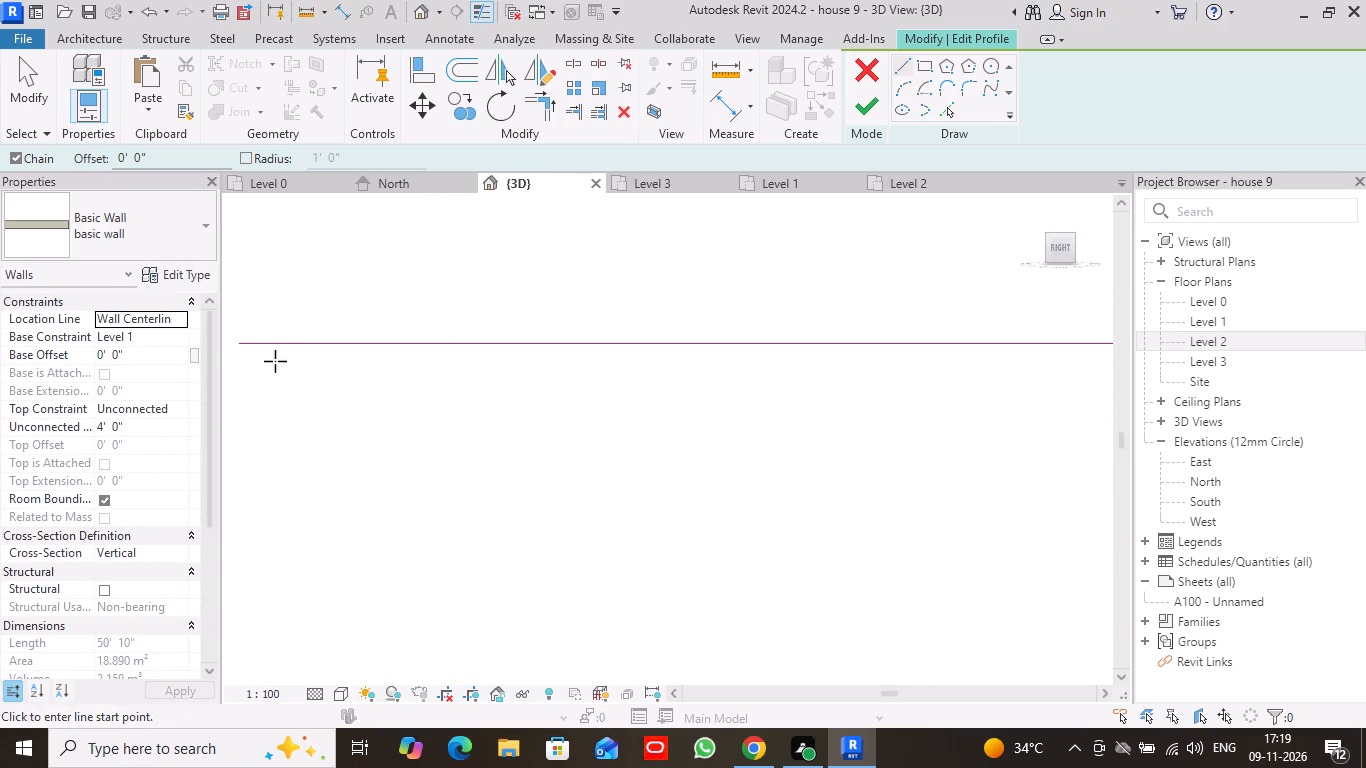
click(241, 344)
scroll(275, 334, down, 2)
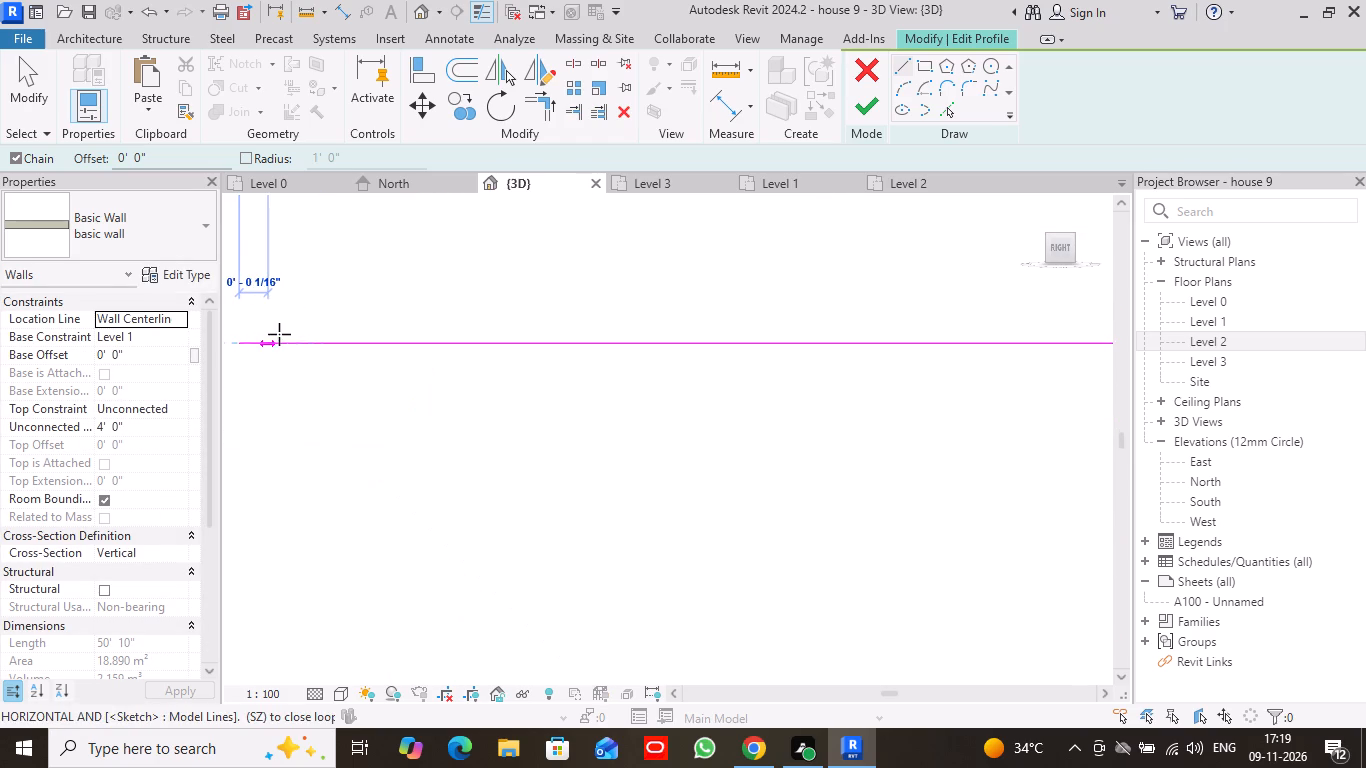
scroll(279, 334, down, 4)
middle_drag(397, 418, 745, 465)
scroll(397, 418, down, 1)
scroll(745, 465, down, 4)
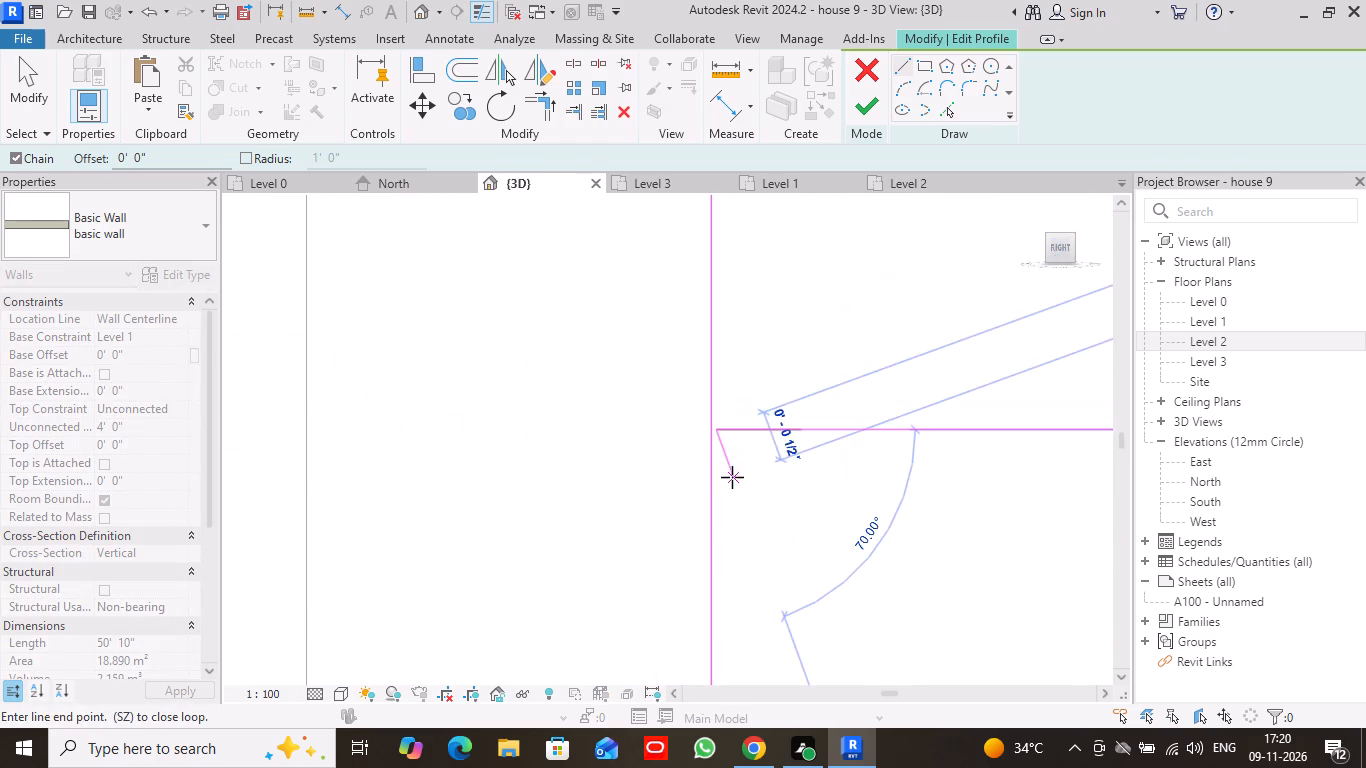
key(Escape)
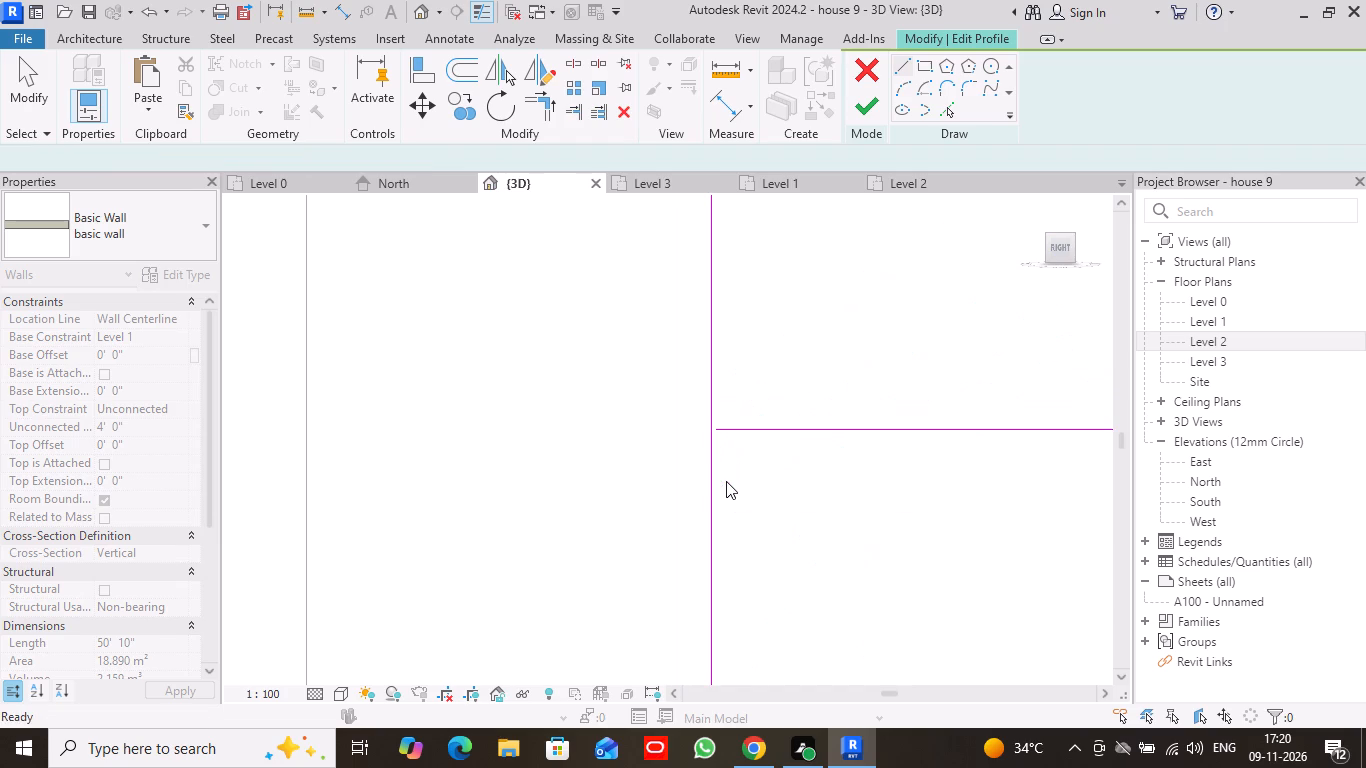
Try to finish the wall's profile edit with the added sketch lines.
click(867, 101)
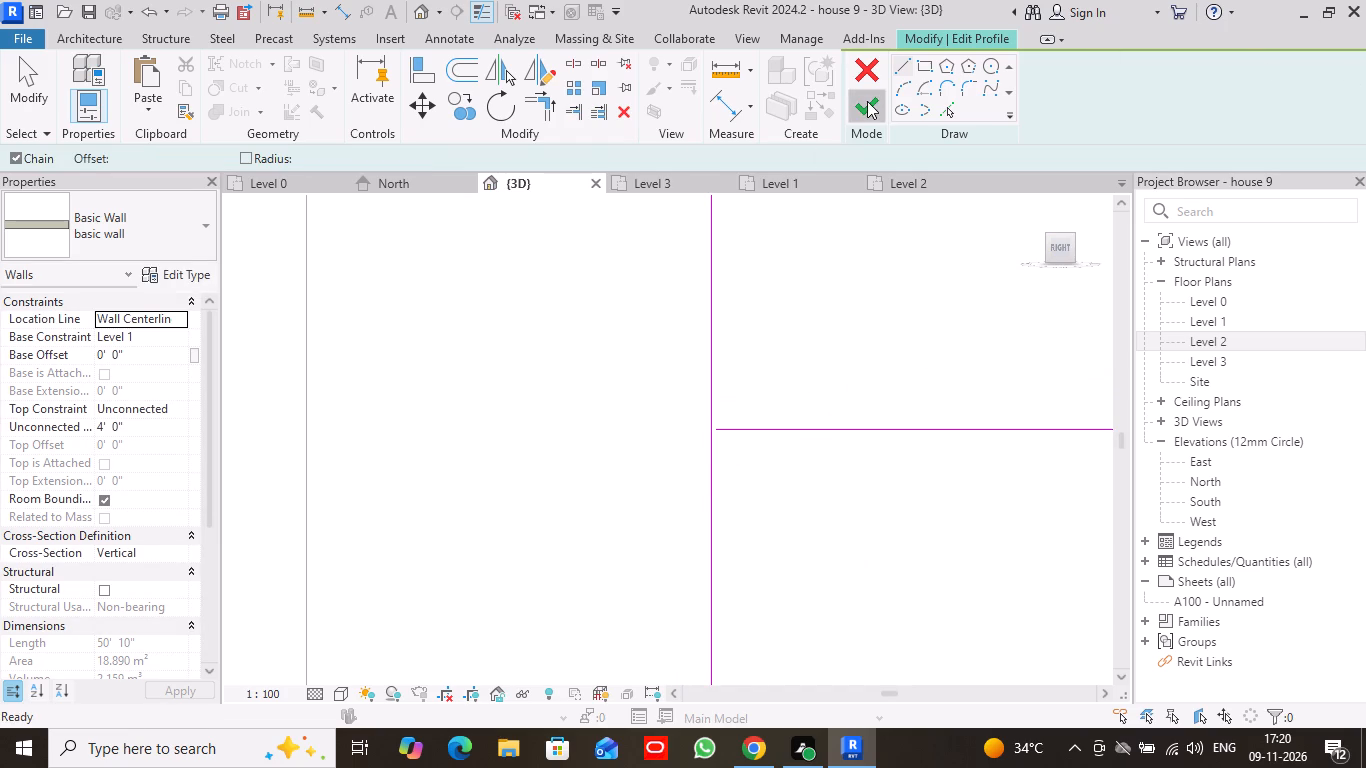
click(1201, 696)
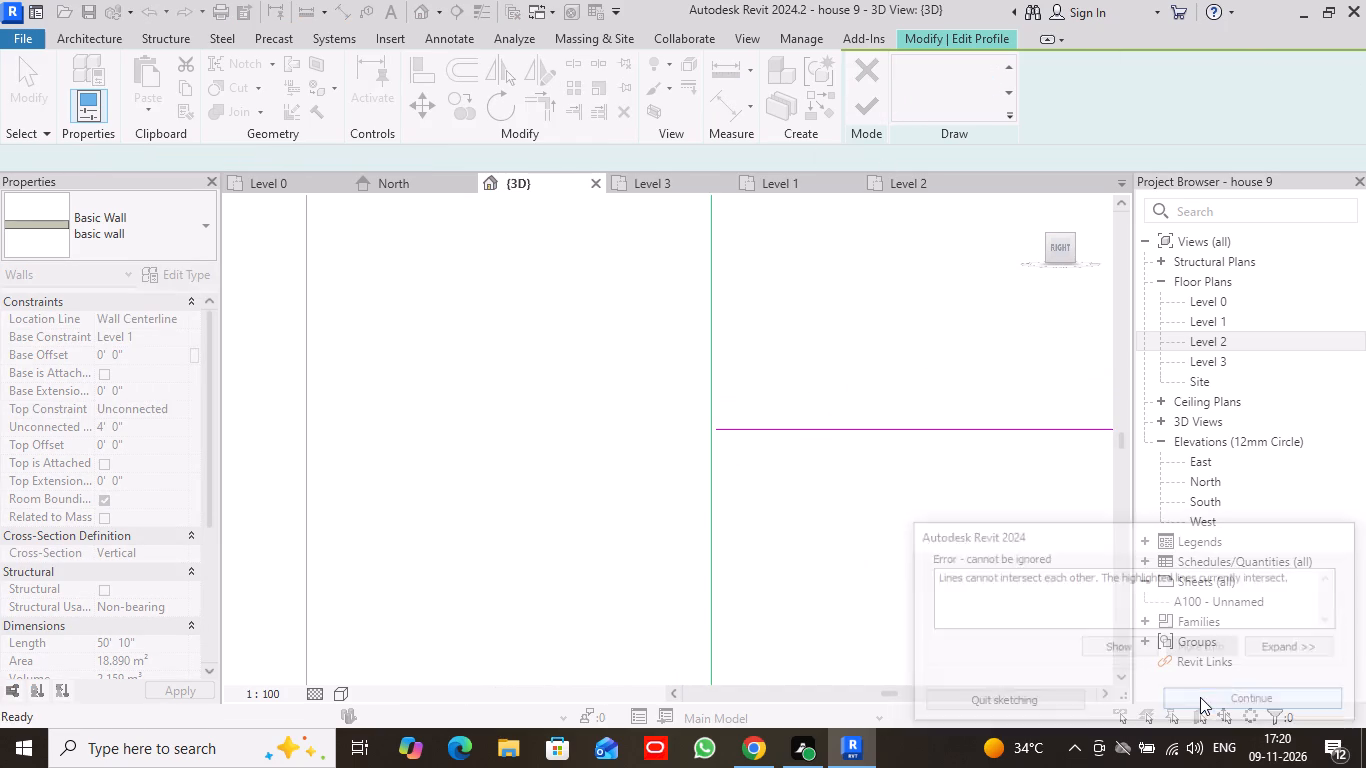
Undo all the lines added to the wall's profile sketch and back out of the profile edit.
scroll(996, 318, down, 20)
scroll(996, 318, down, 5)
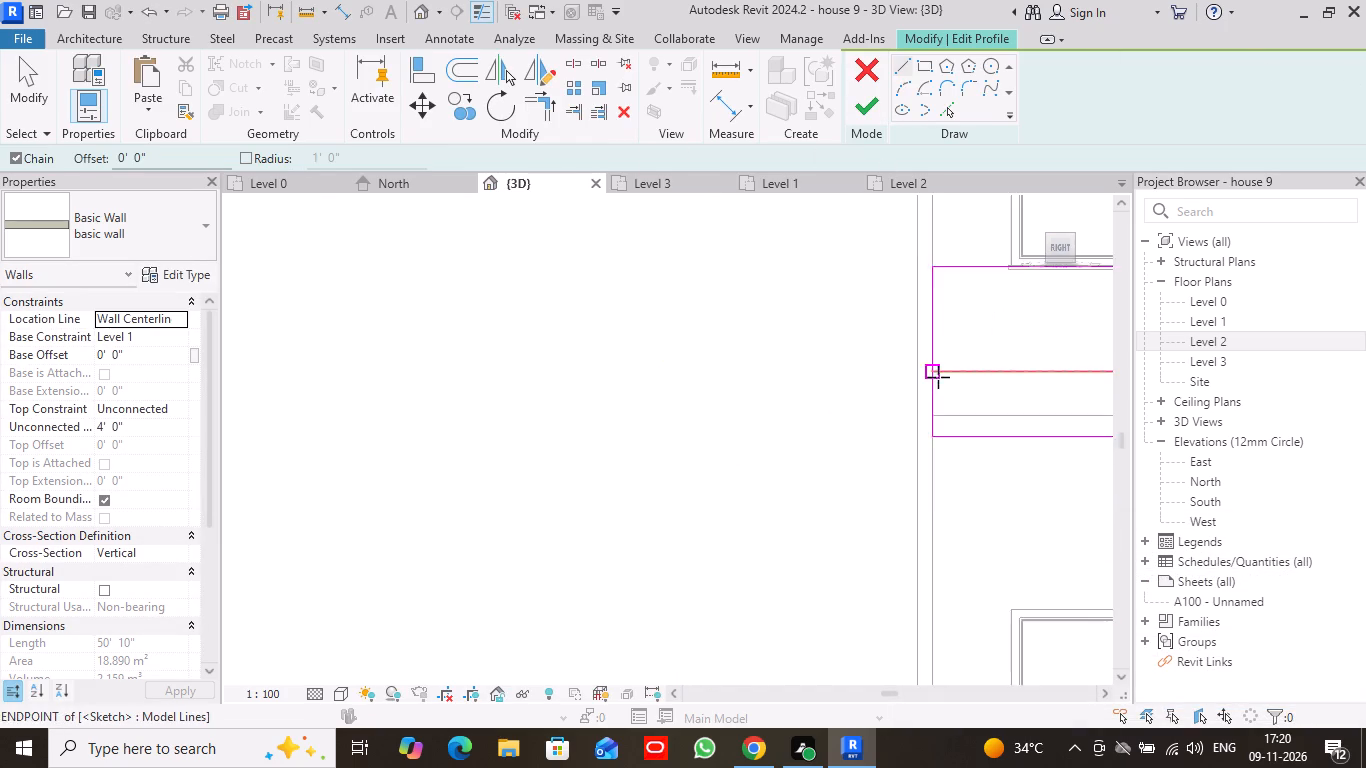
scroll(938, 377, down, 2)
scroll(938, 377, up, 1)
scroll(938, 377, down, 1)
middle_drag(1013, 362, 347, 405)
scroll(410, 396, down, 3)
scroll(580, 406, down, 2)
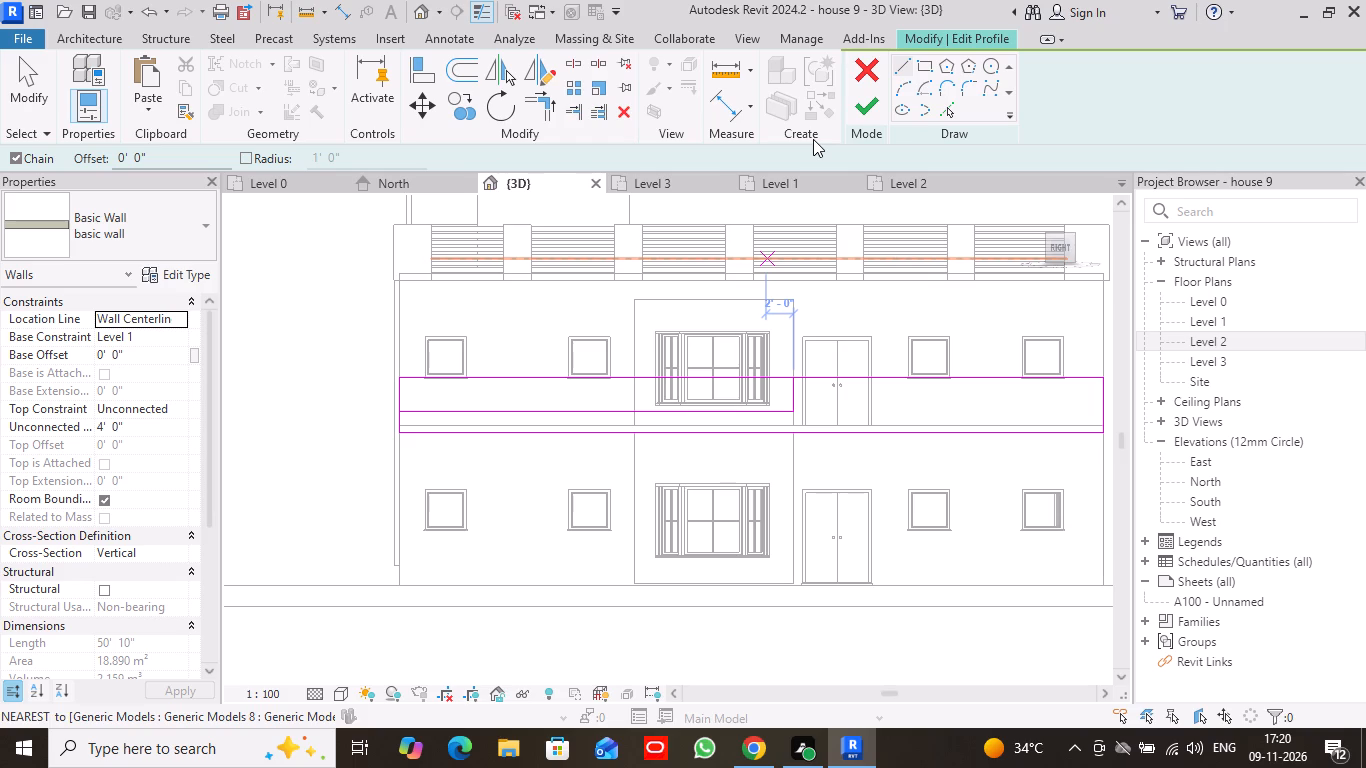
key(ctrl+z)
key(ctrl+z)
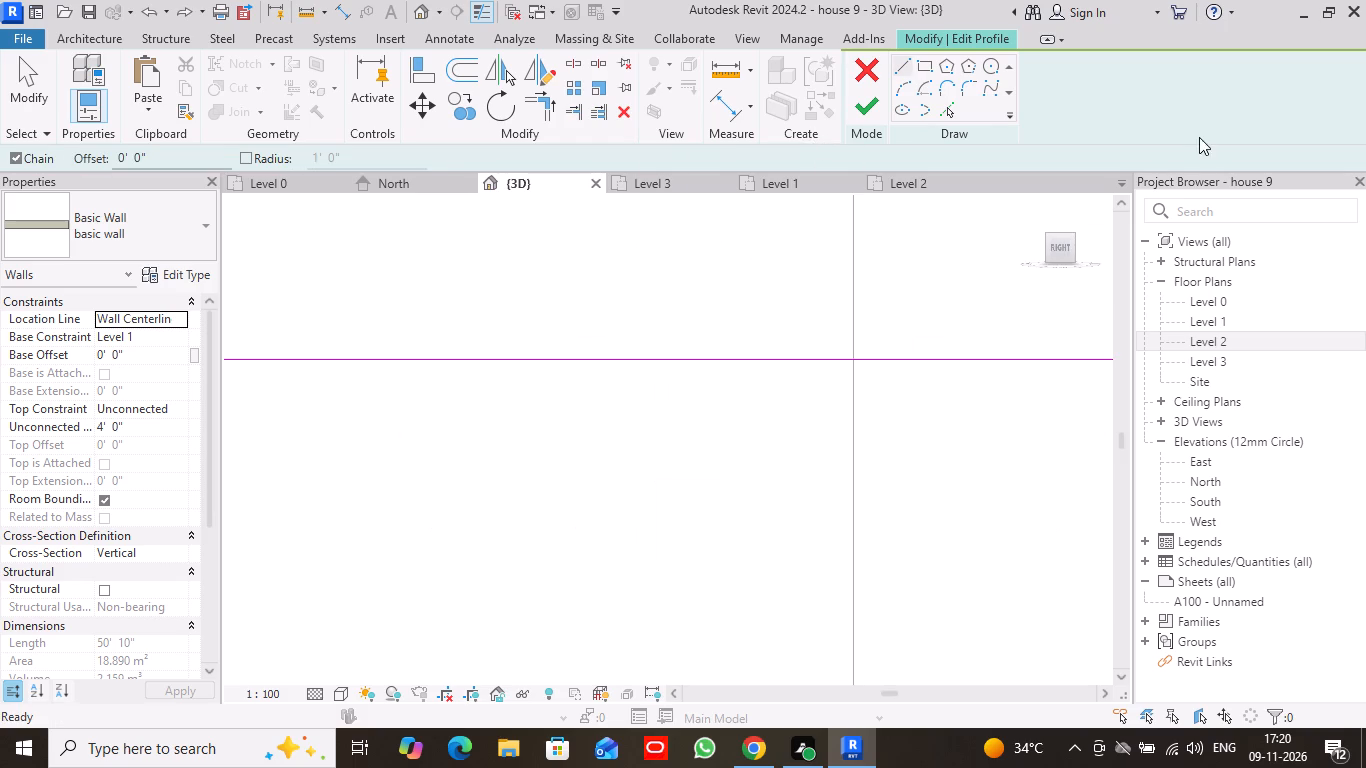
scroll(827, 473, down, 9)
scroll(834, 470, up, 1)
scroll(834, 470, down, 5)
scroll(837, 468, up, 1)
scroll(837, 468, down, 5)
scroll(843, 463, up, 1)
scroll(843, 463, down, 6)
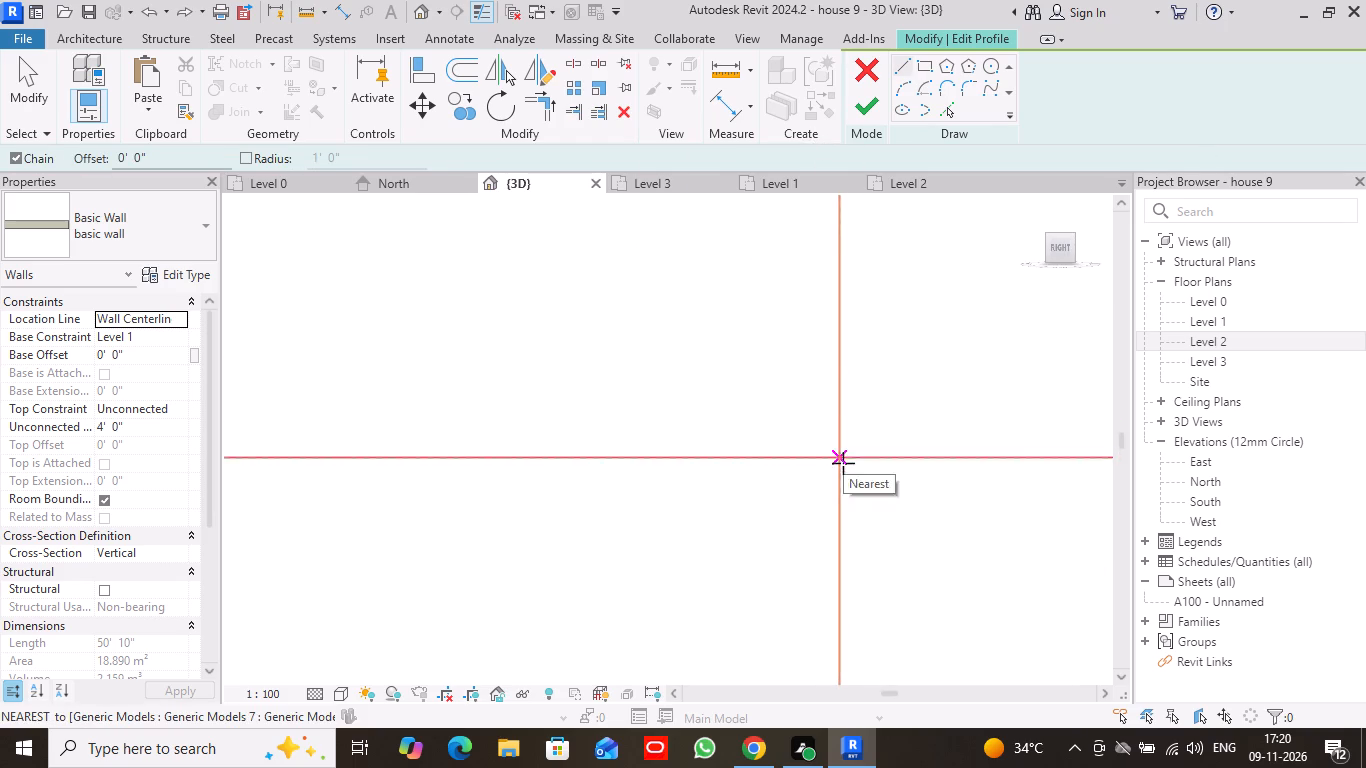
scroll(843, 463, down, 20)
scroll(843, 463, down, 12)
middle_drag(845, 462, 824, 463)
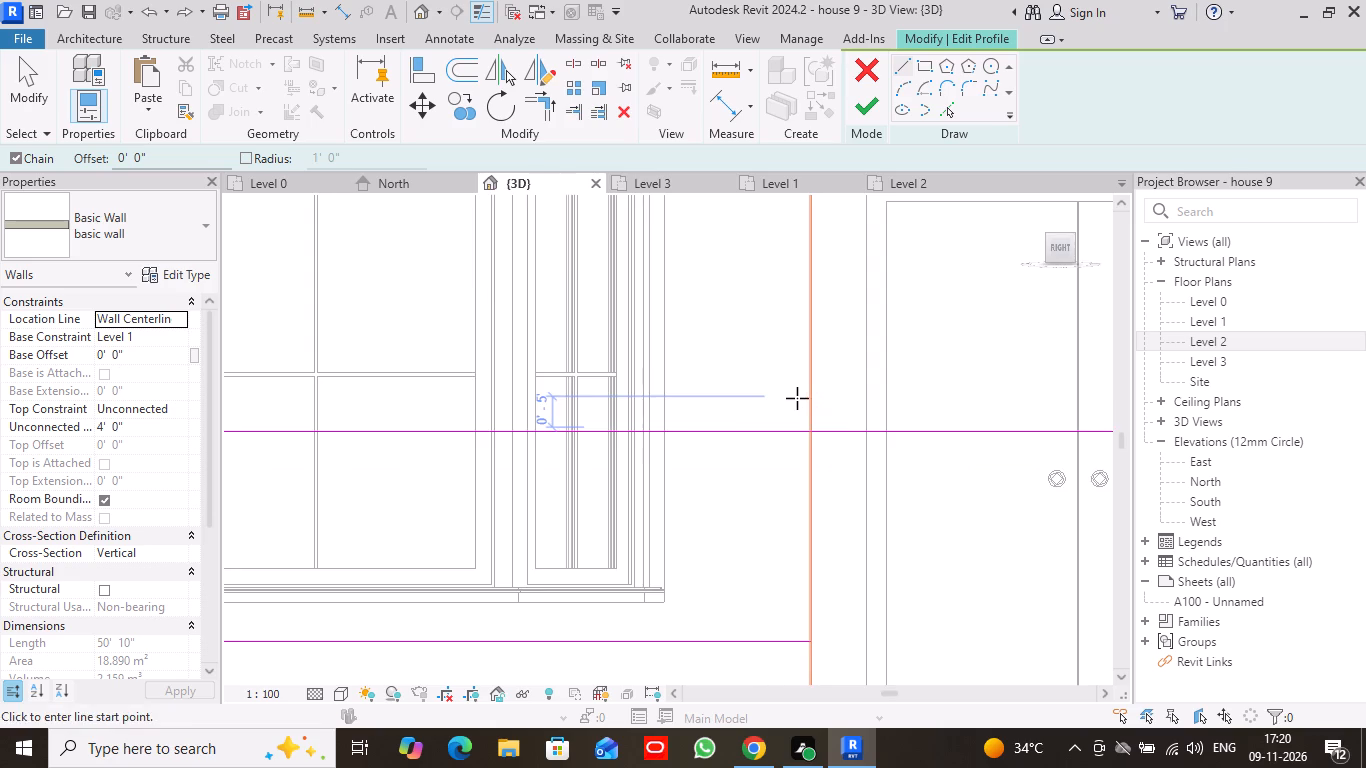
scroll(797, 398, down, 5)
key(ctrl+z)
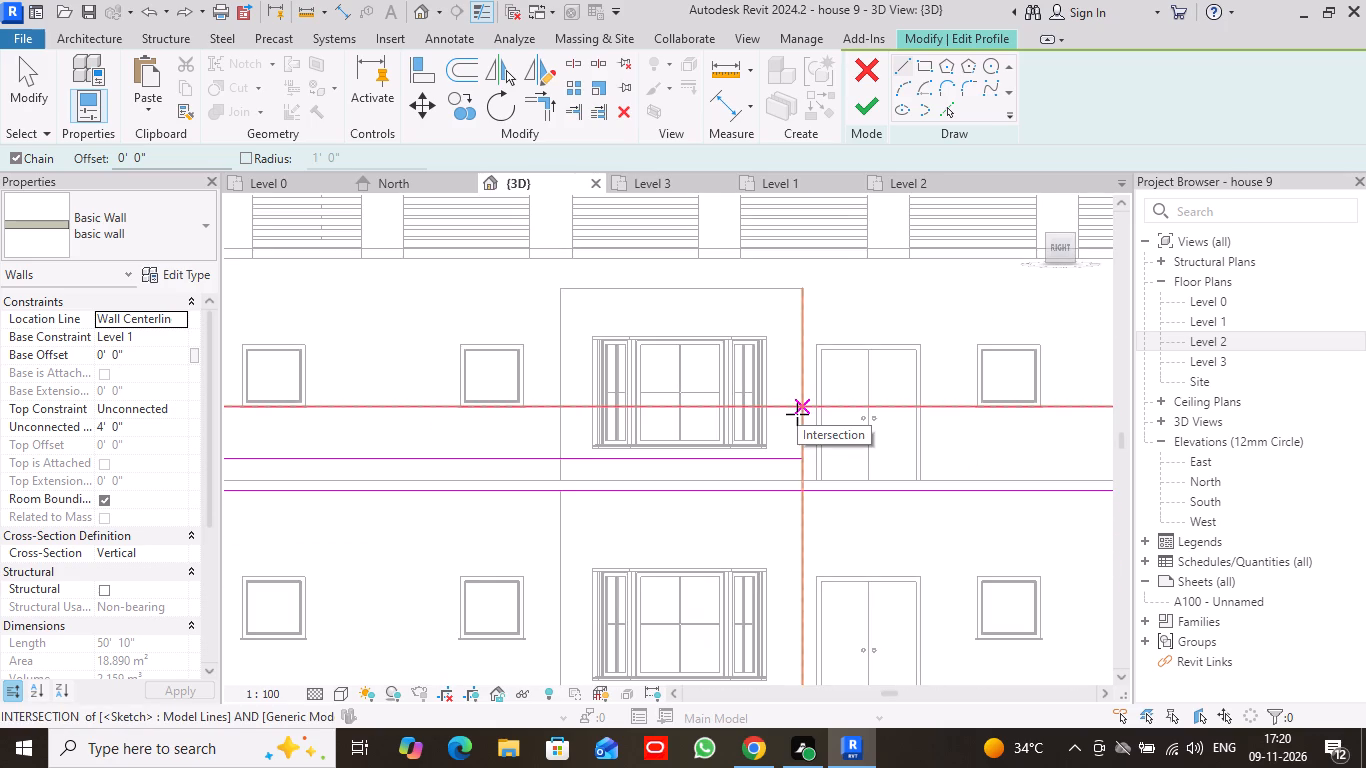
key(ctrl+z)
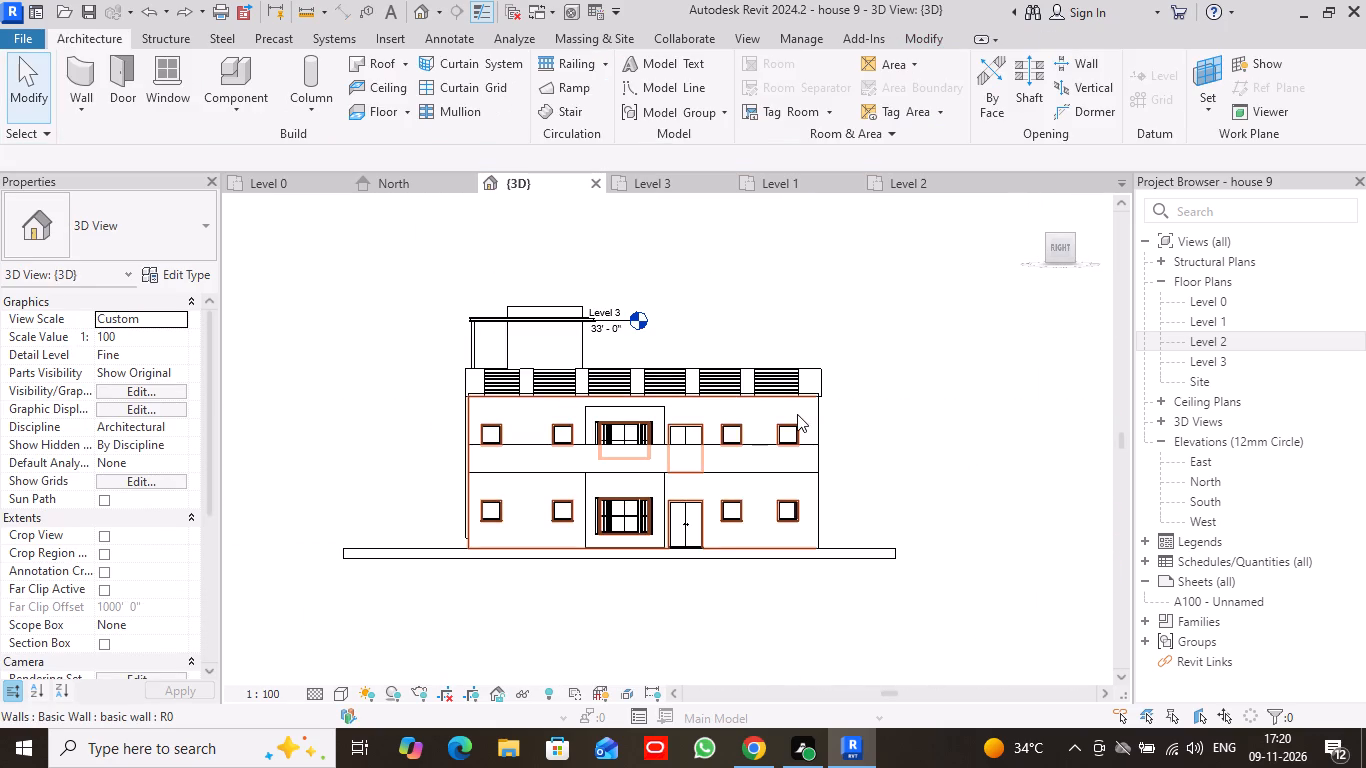
Open the Level 1 parapet wall's profile for editing again.
scroll(532, 484, up, 10)
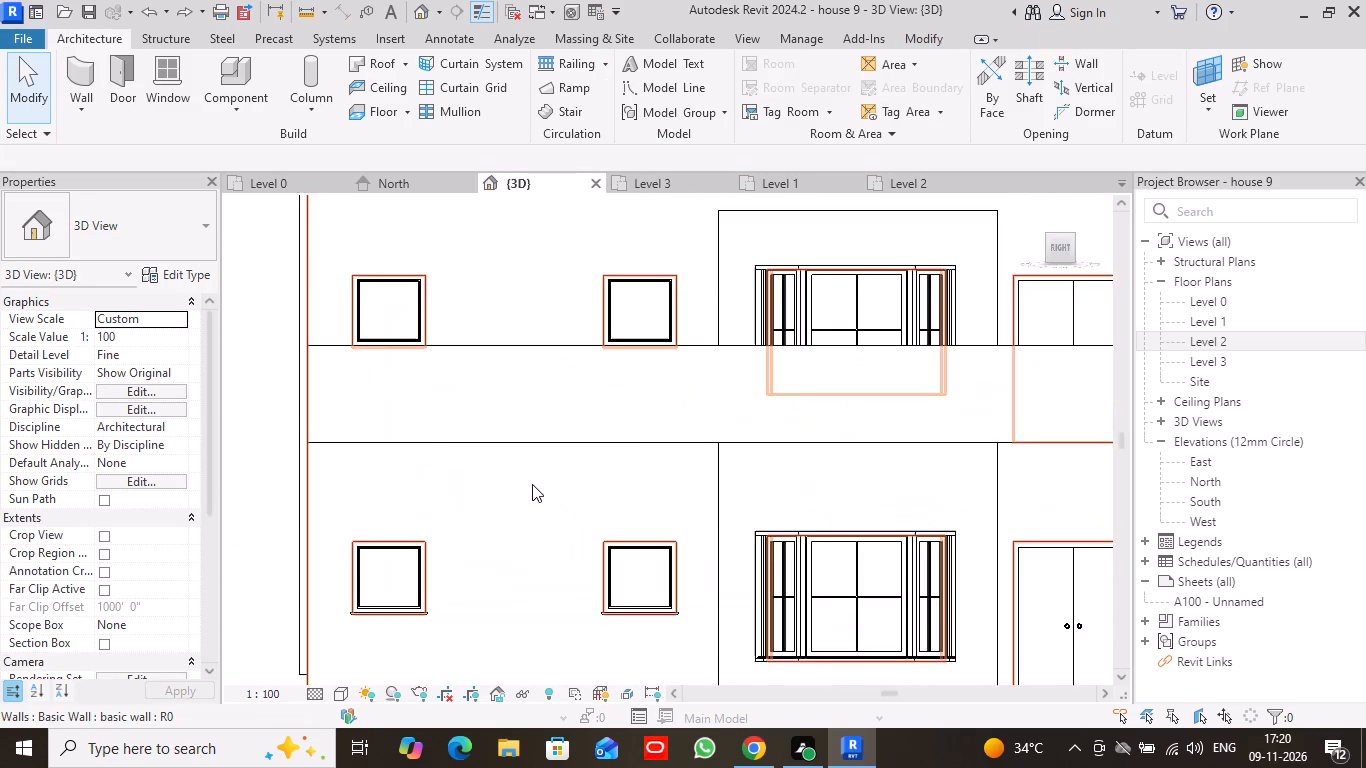
click(646, 416)
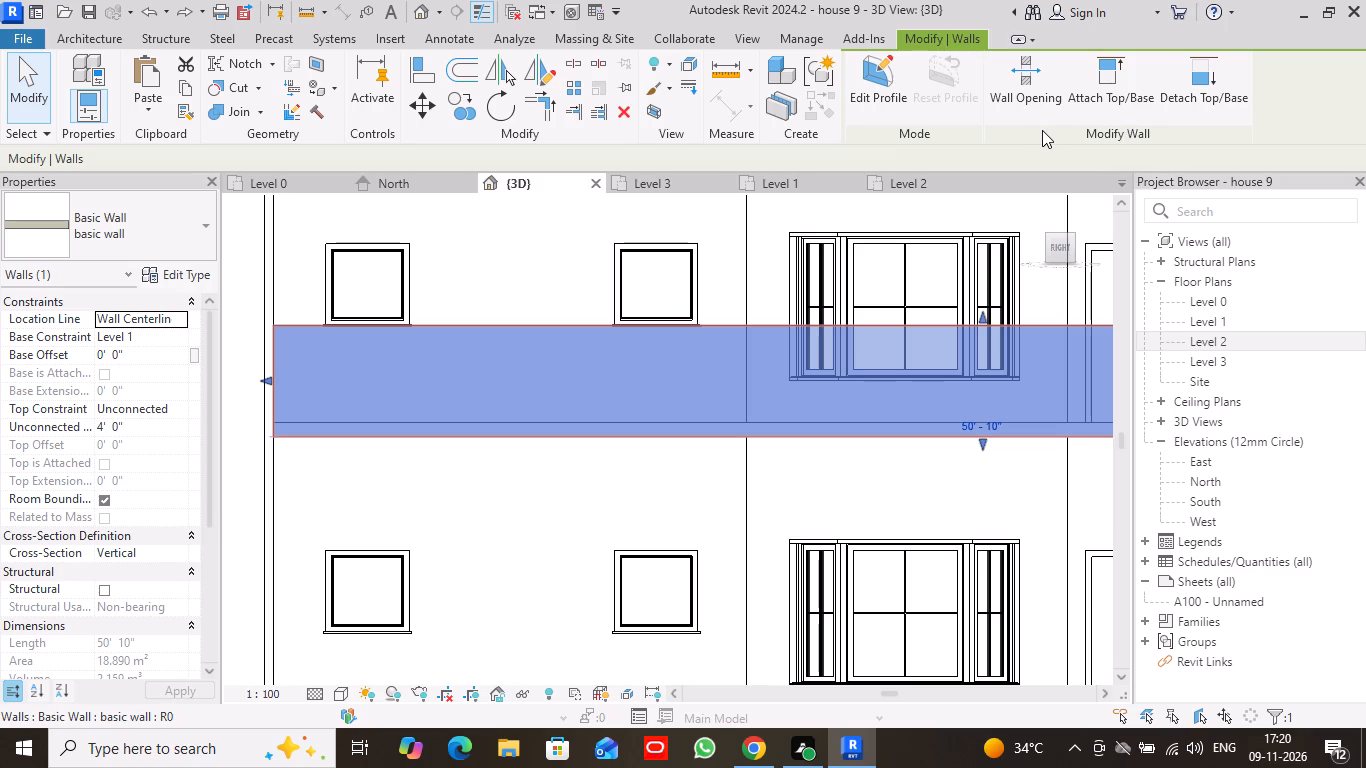
click(856, 82)
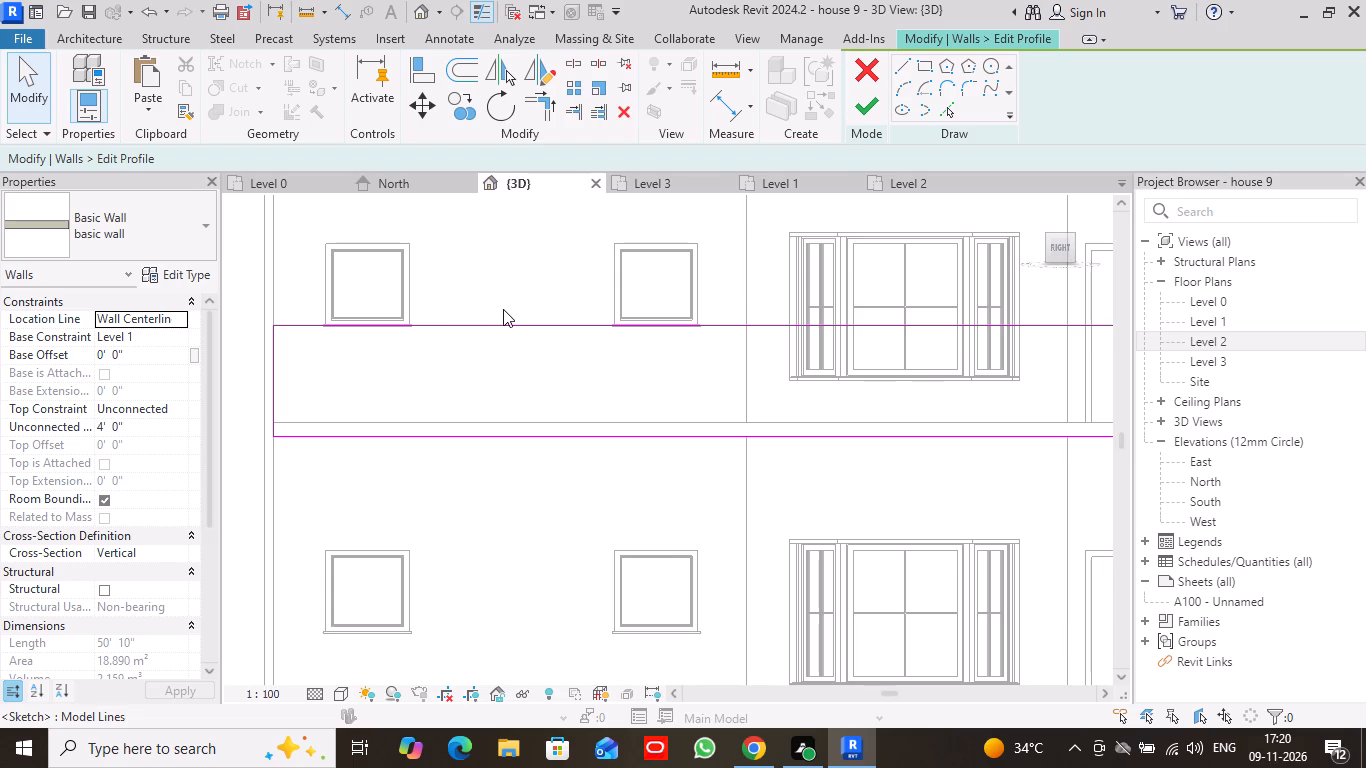
Sketch a closed rectangle about 28' by 2' inside the wall profile, from the far windowed end to the bay surround's door-side edge.
click(902, 74)
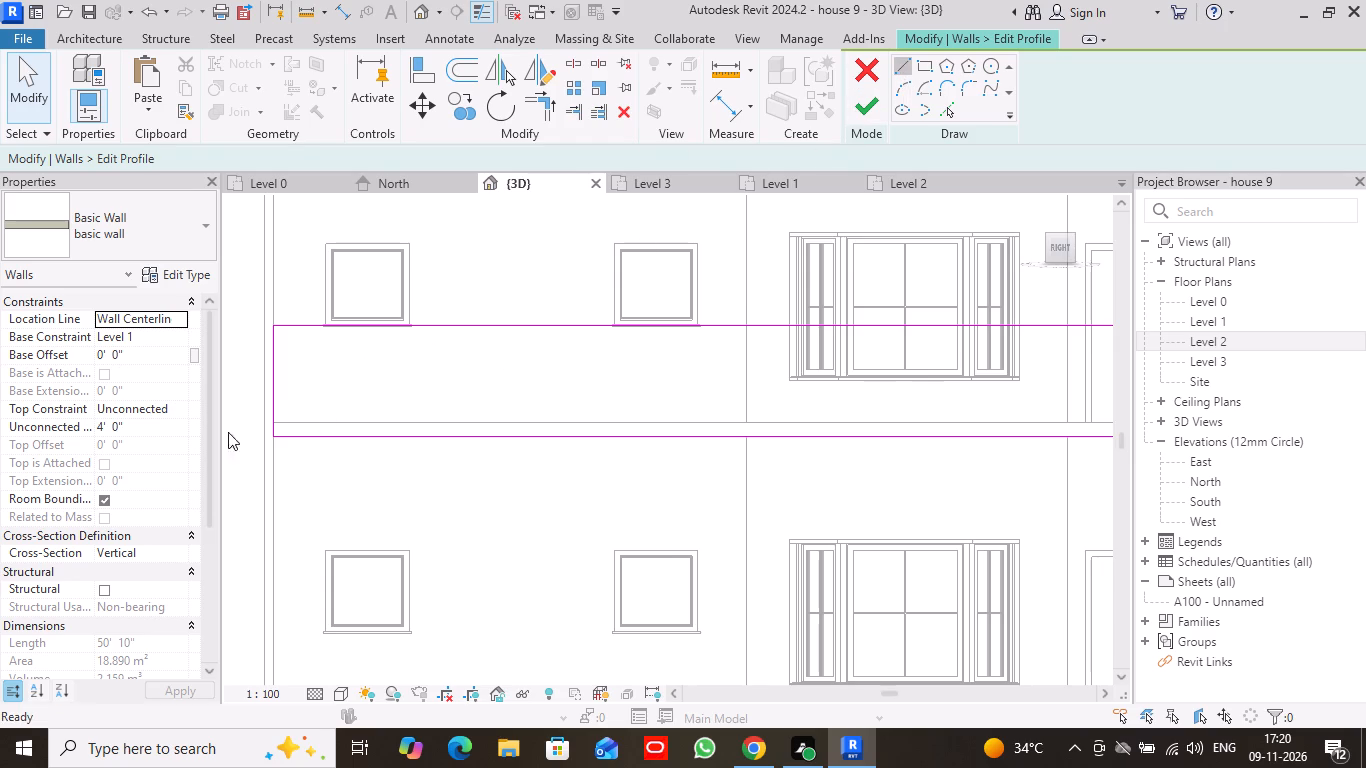
scroll(285, 393, up, 4)
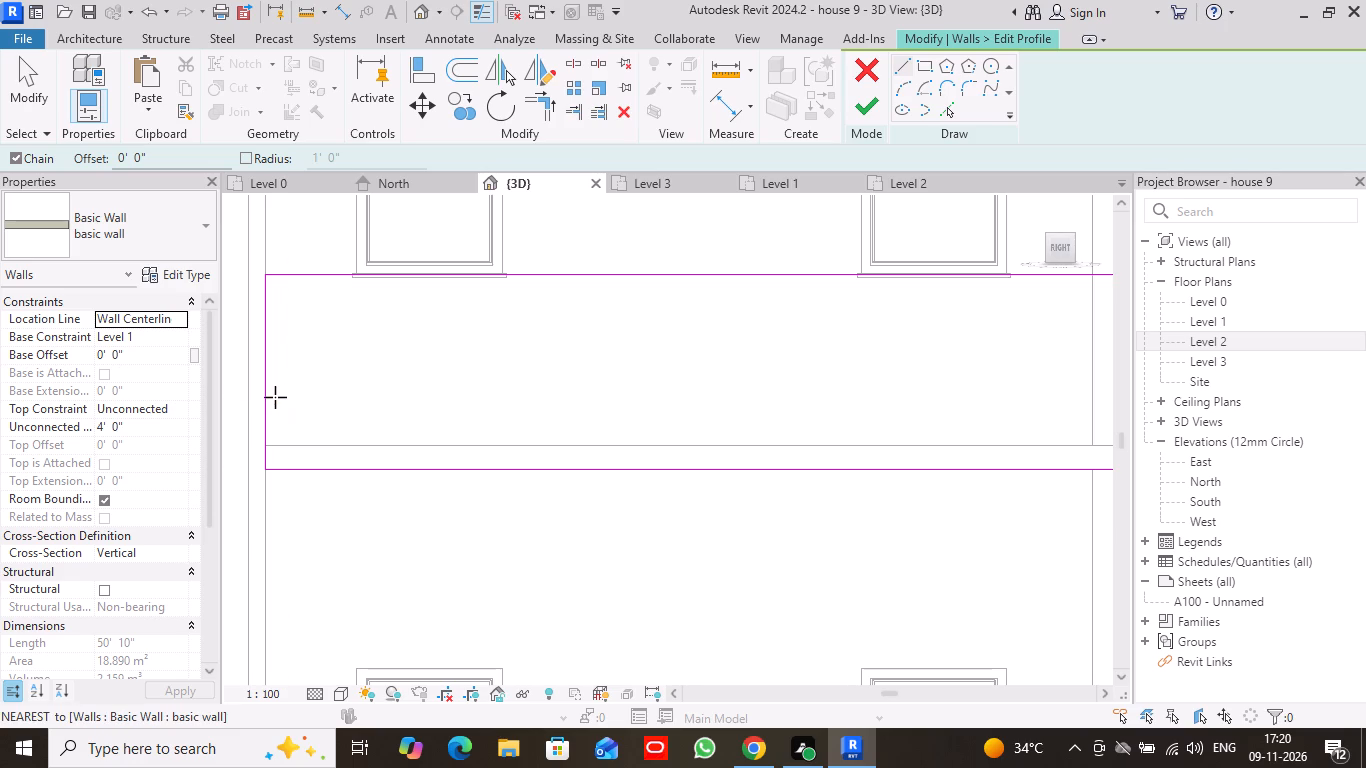
scroll(277, 397, up, 6)
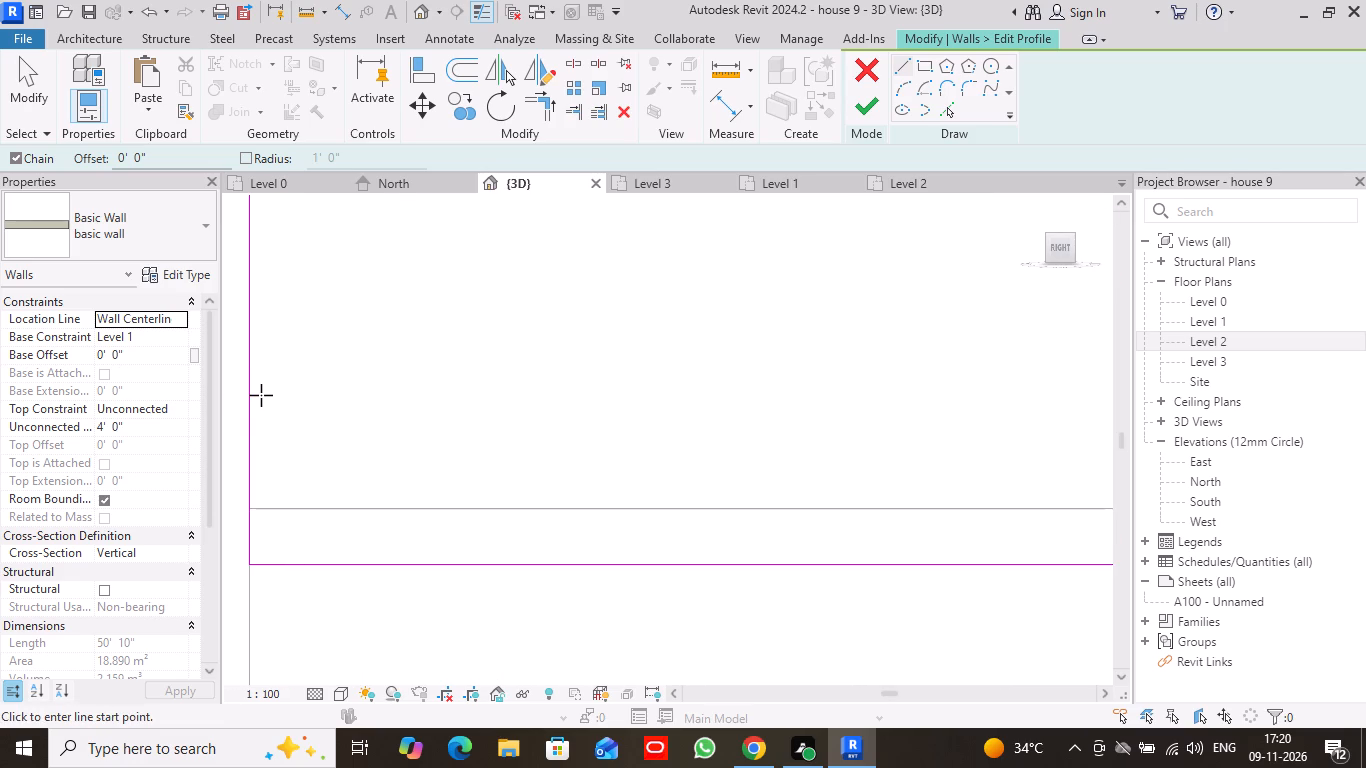
scroll(269, 394, down, 4)
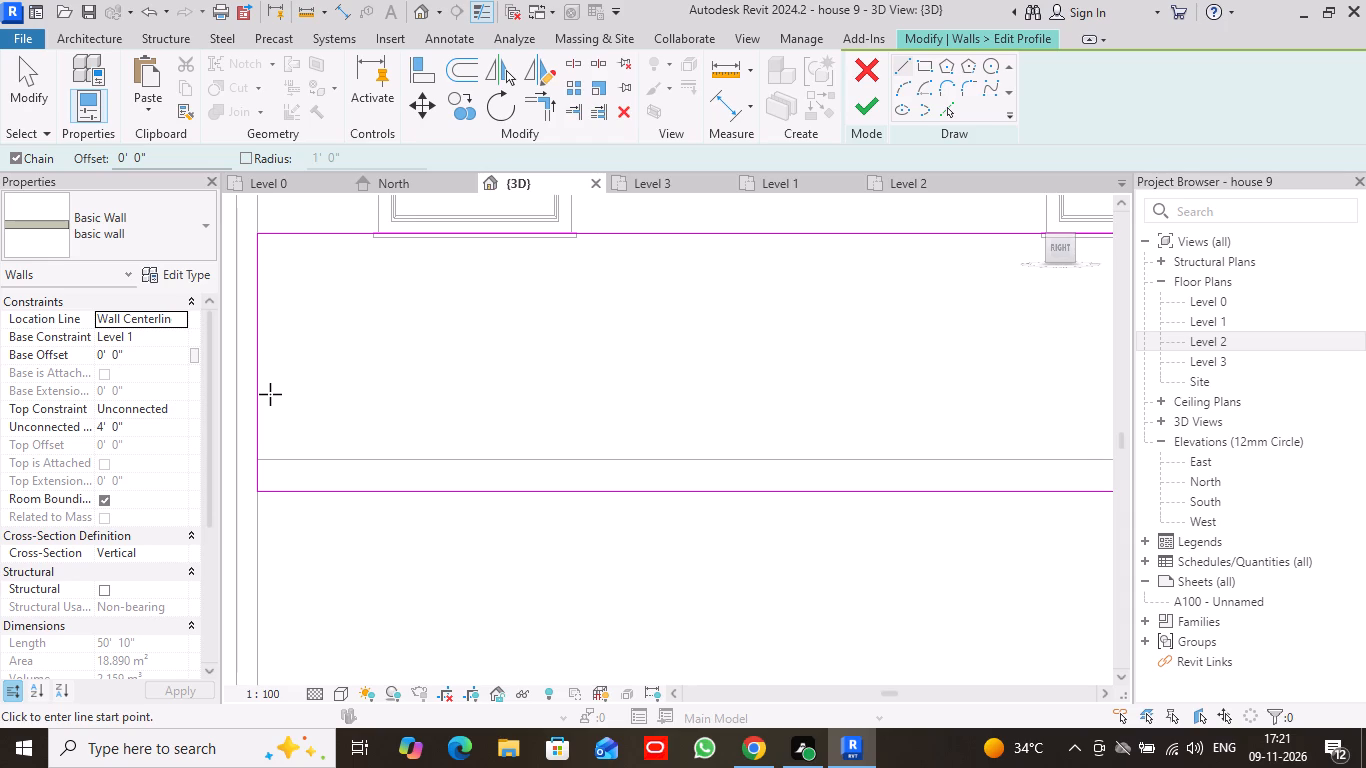
click(270, 394)
scroll(1109, 404, down, 8)
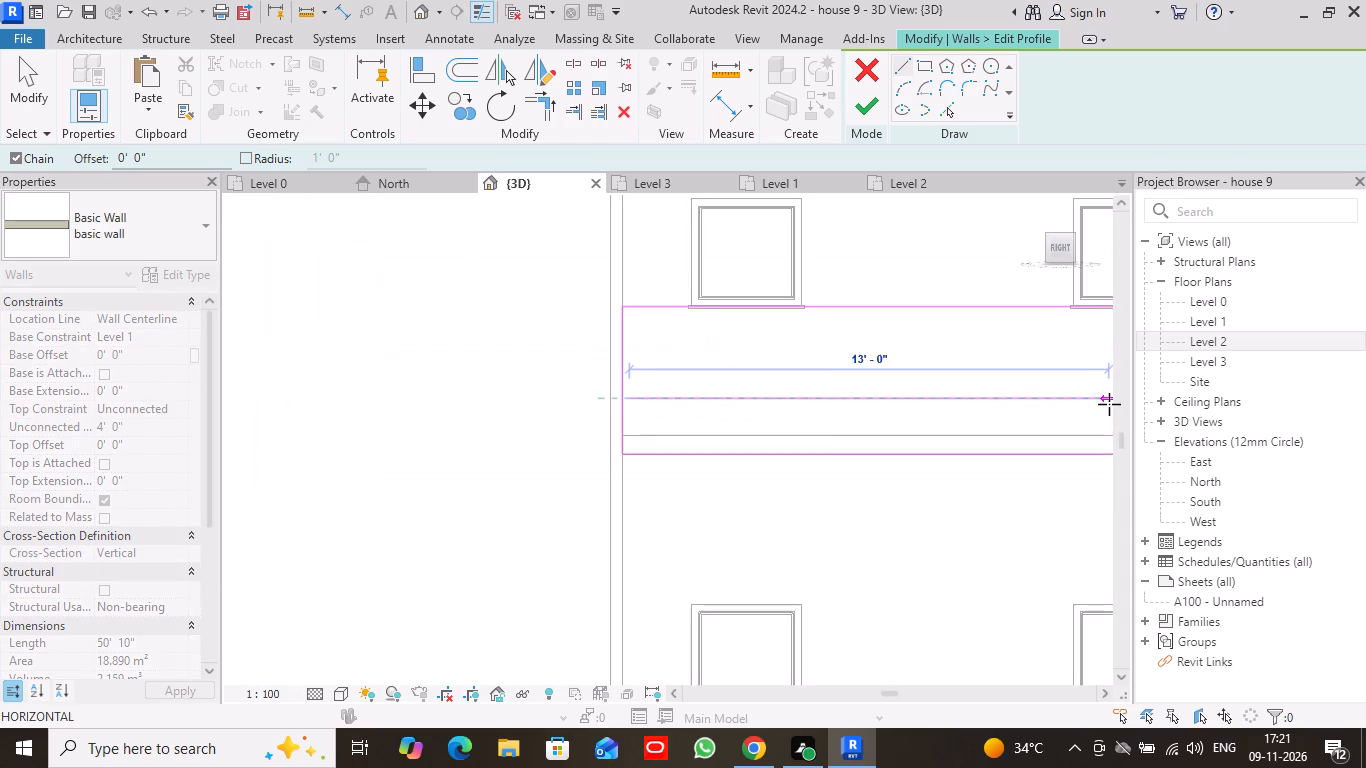
scroll(1109, 404, down, 1)
middle_drag(1109, 404, 330, 430)
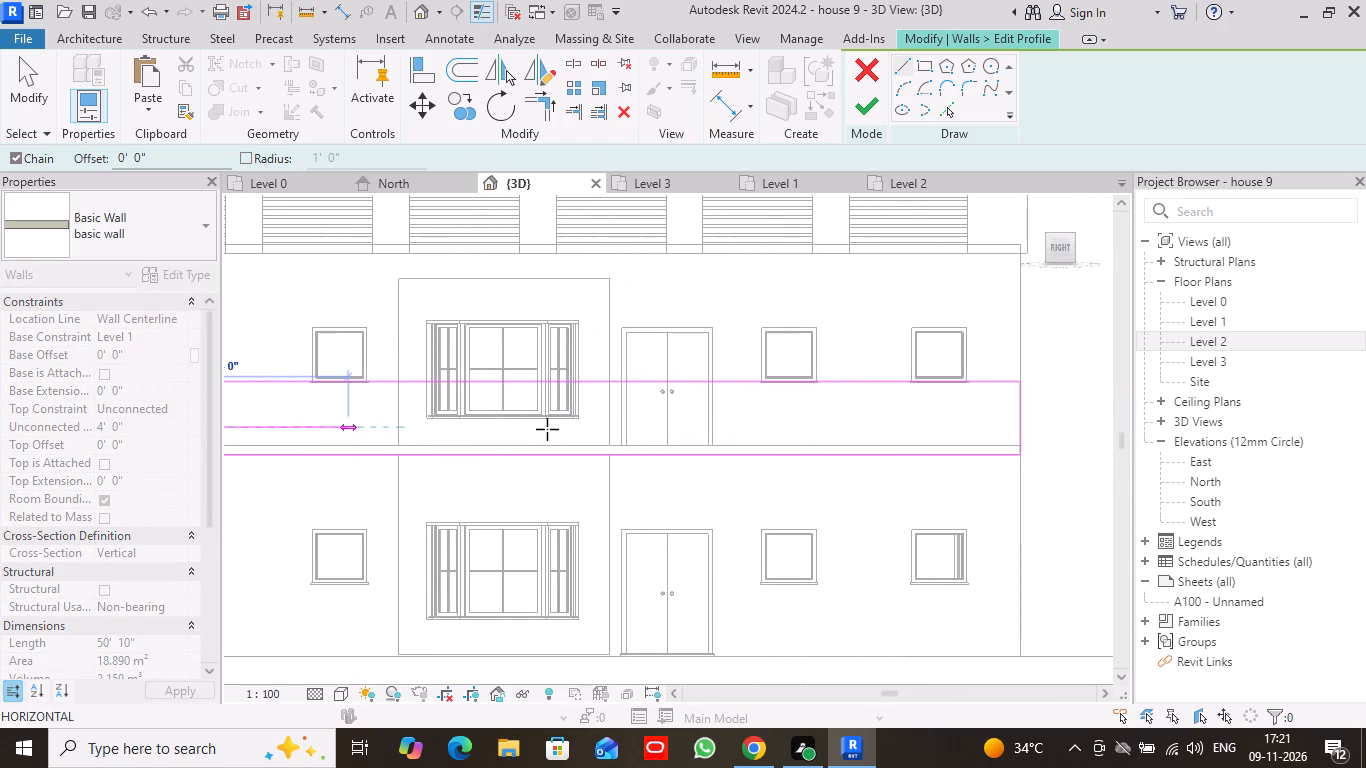
click(609, 419)
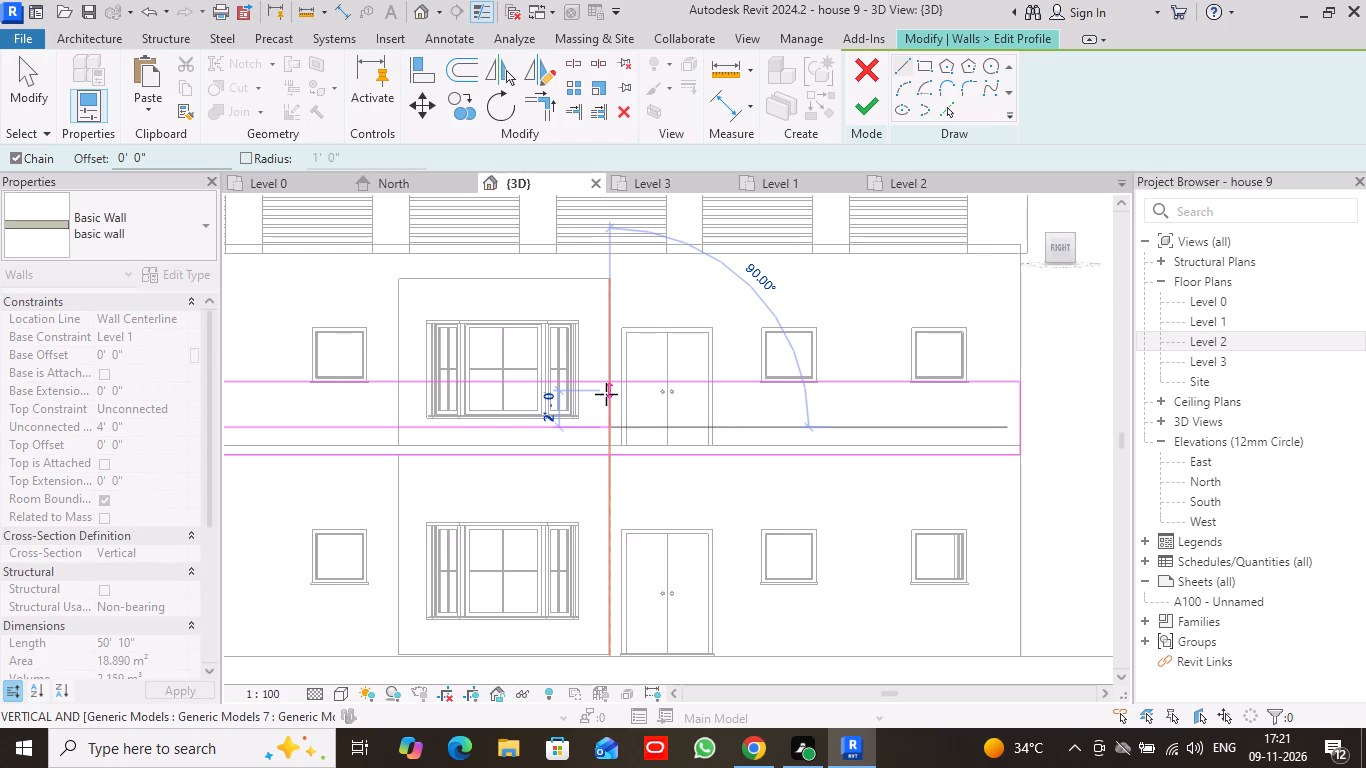
click(606, 394)
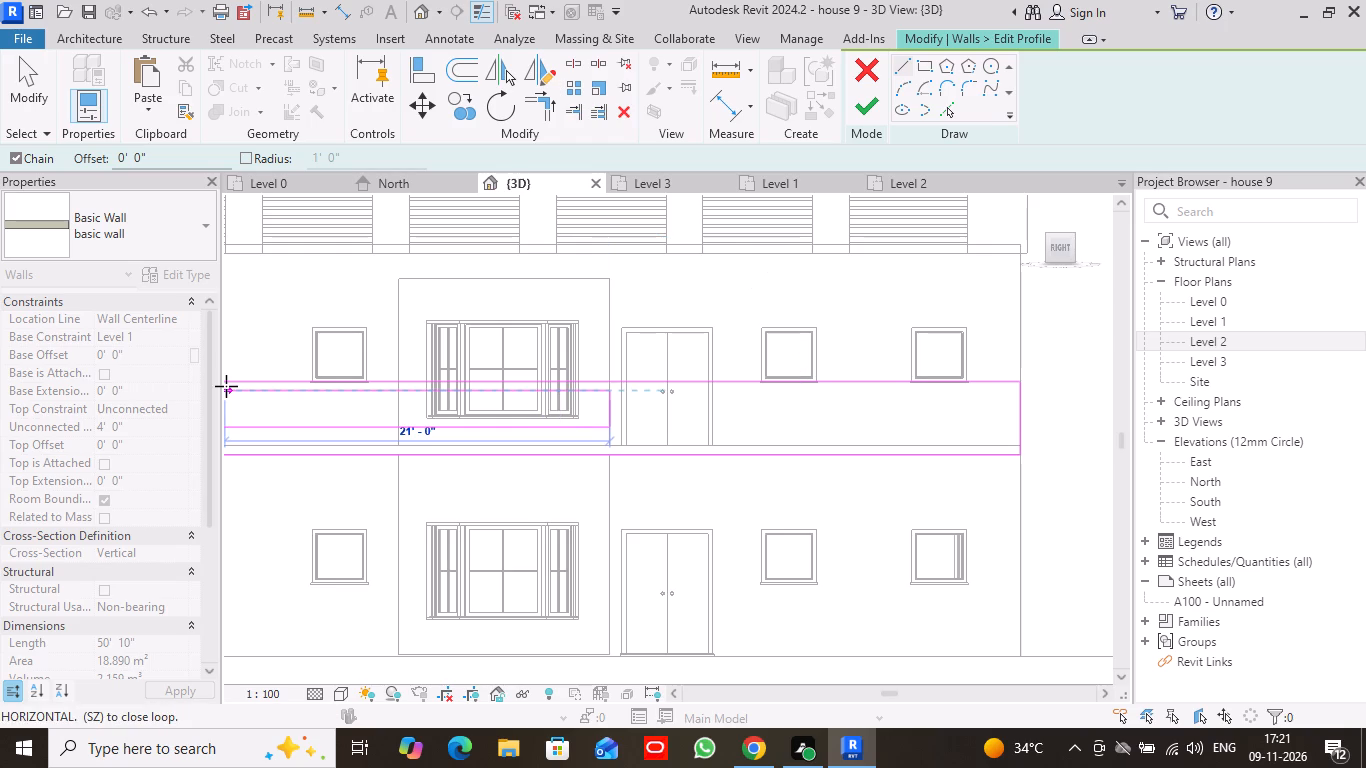
scroll(232, 386, down, 3)
middle_drag(240, 381, 768, 451)
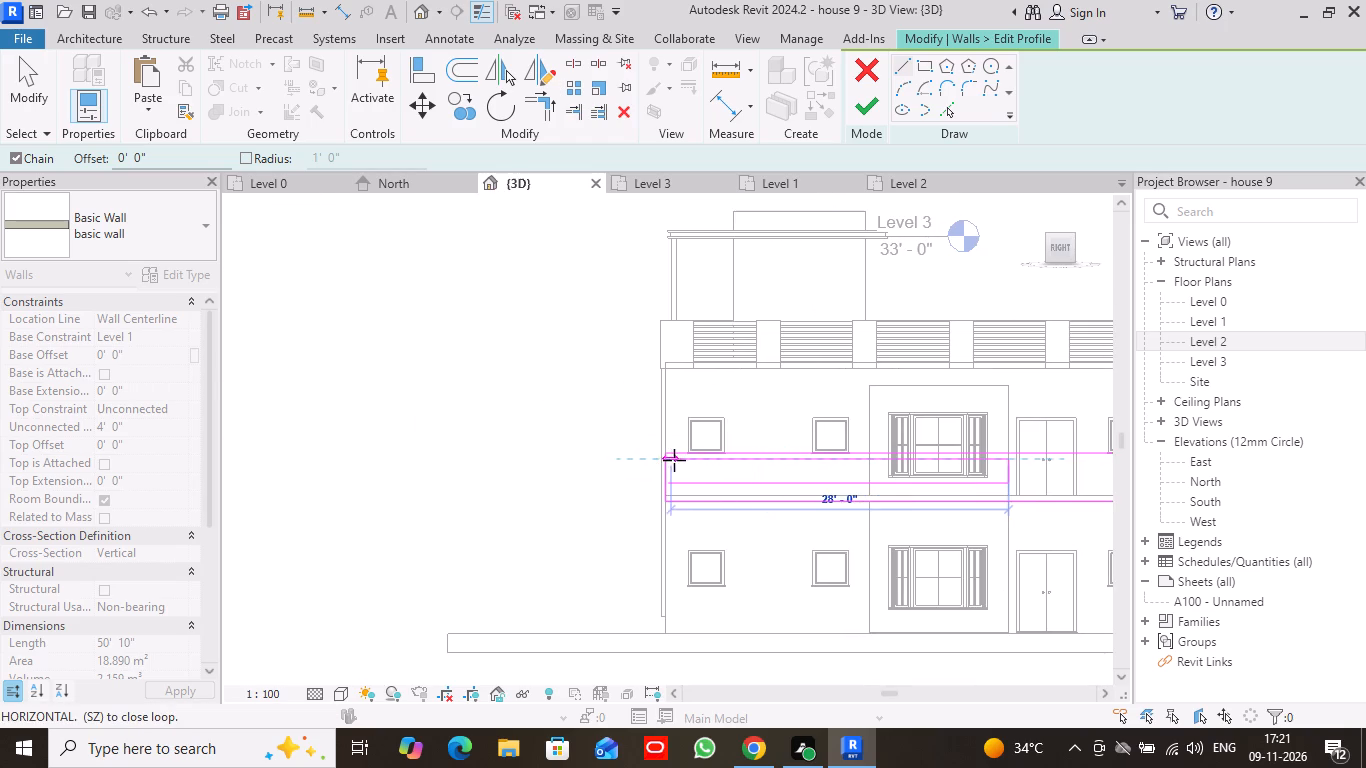
scroll(674, 460, up, 14)
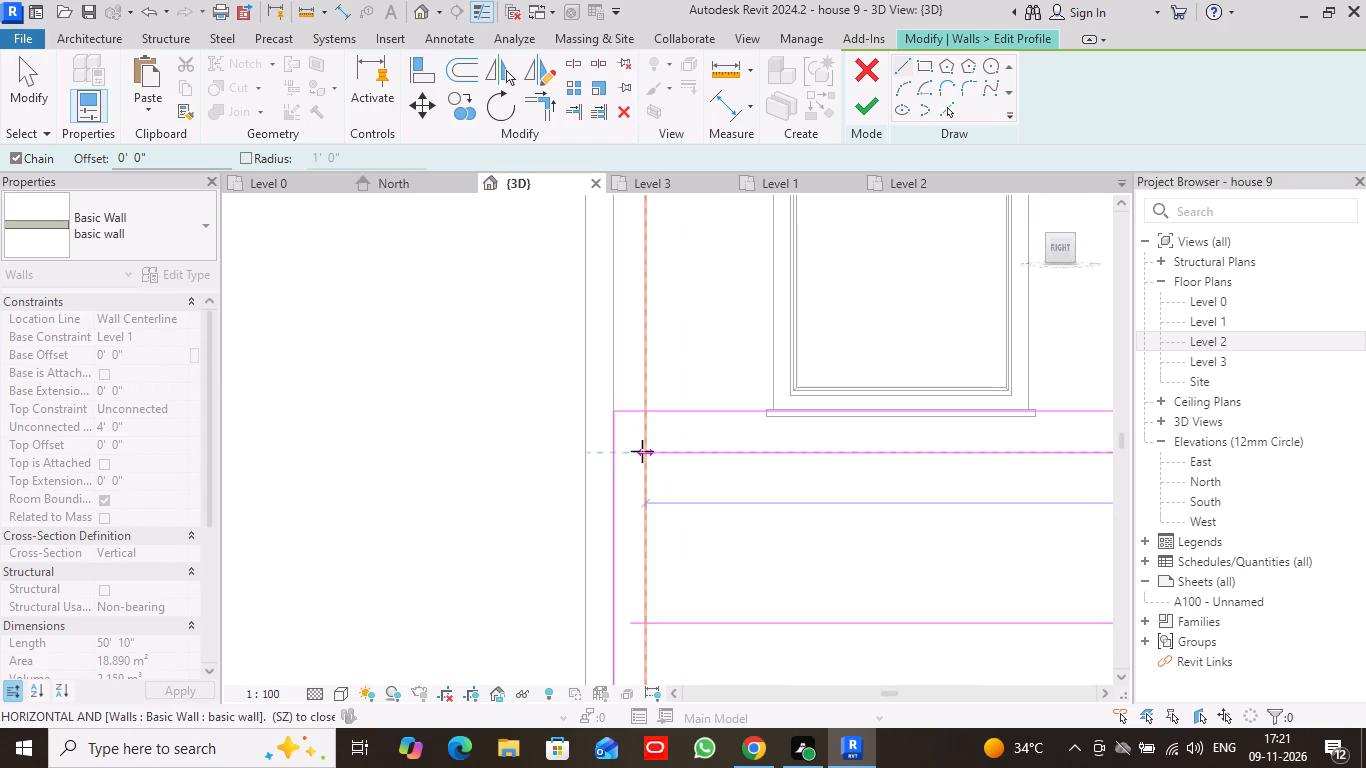
click(633, 449)
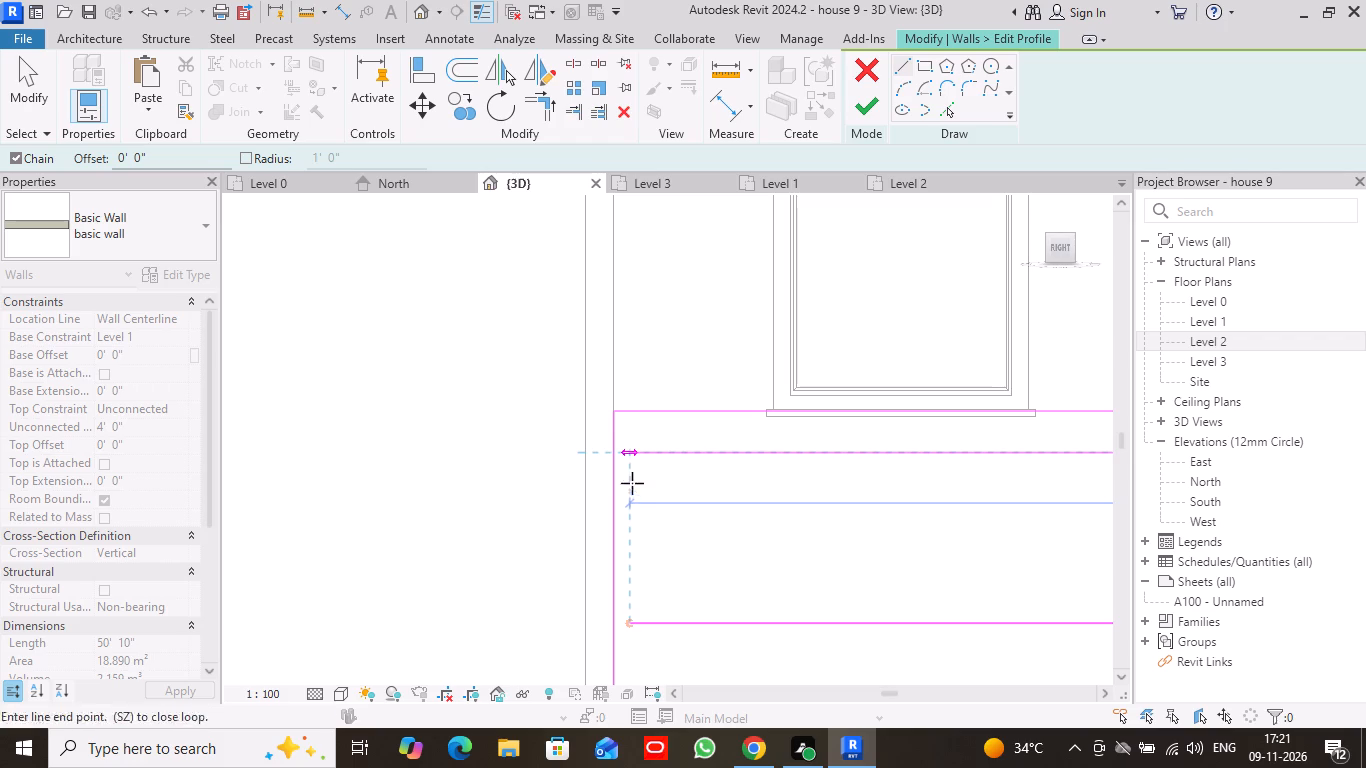
click(631, 619)
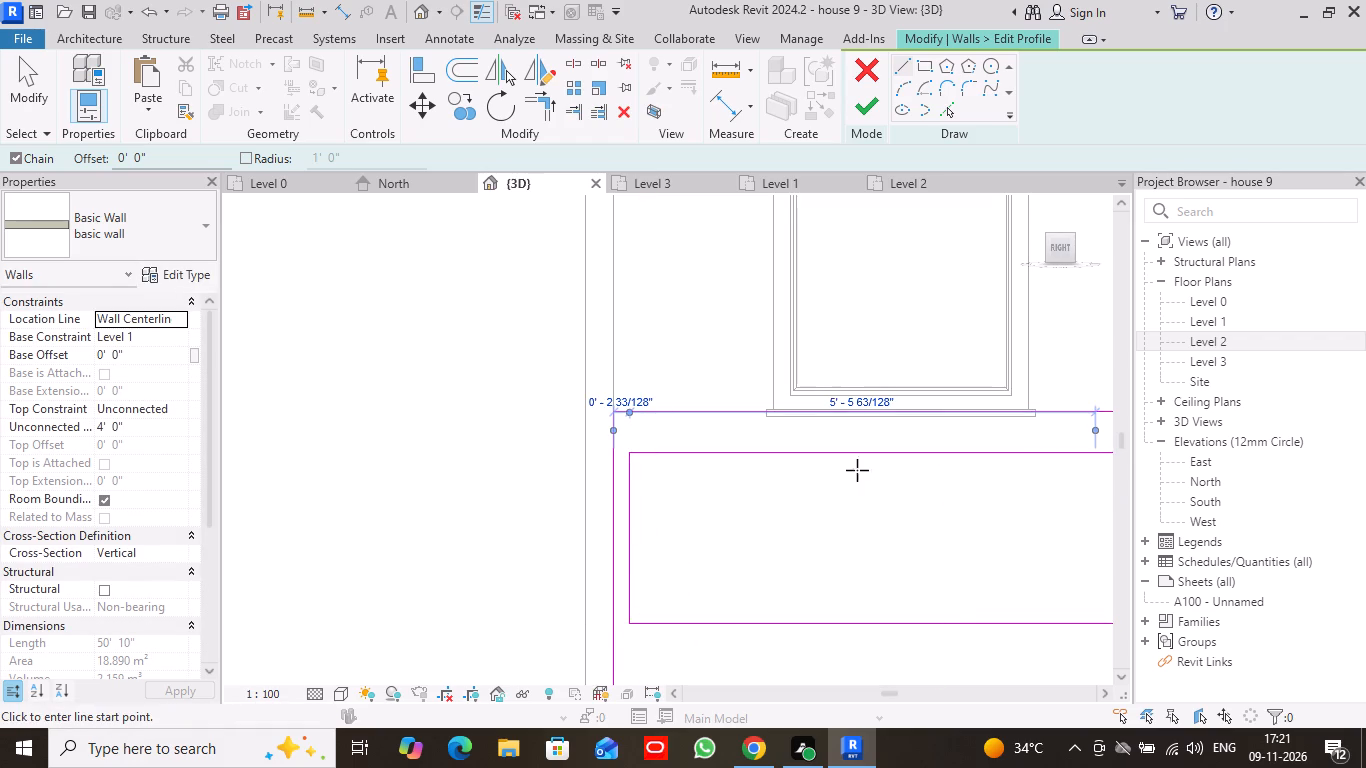
Sketch a second closed rectangle about 15'-9" by 2' in the profile, from just past the door to the wall's other end.
scroll(865, 504, down, 13)
middle_drag(947, 535, 425, 462)
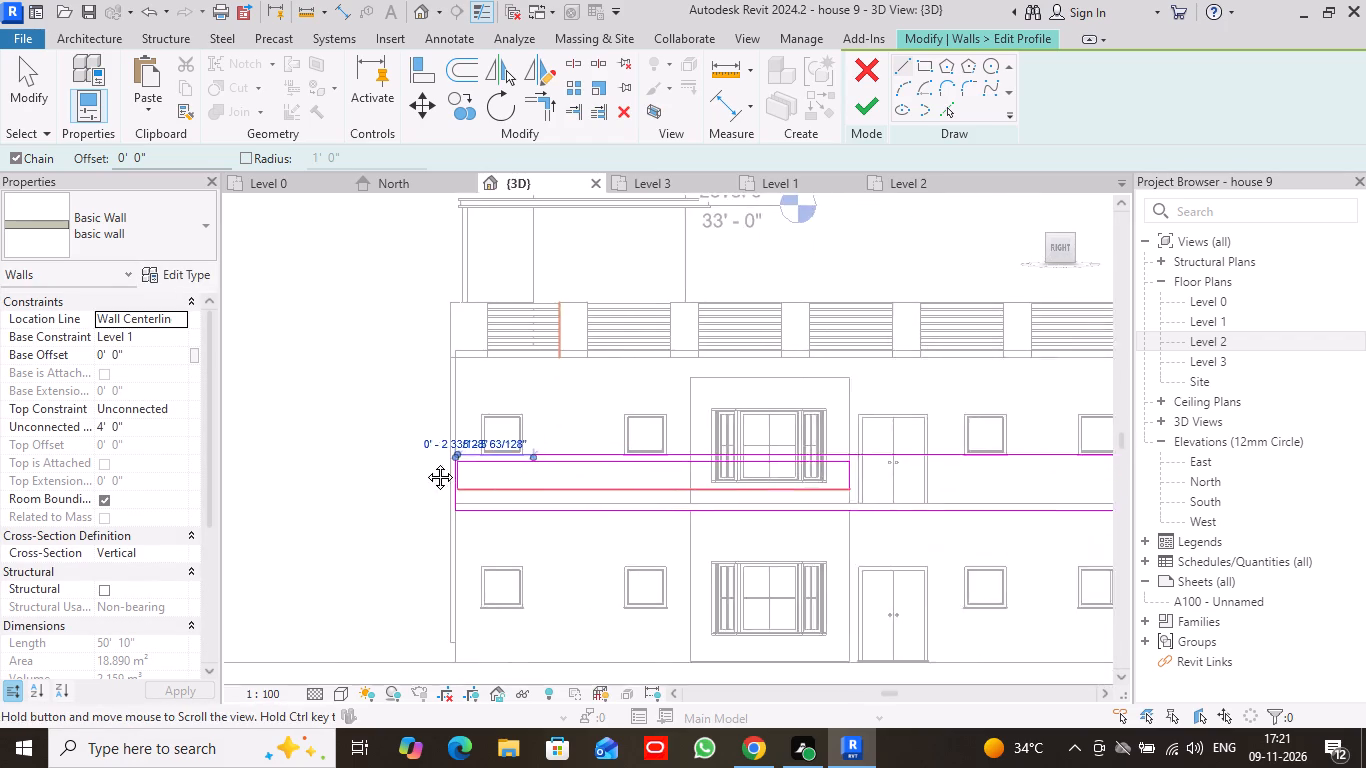
middle_drag(425, 462, 327, 443)
scroll(673, 462, up, 7)
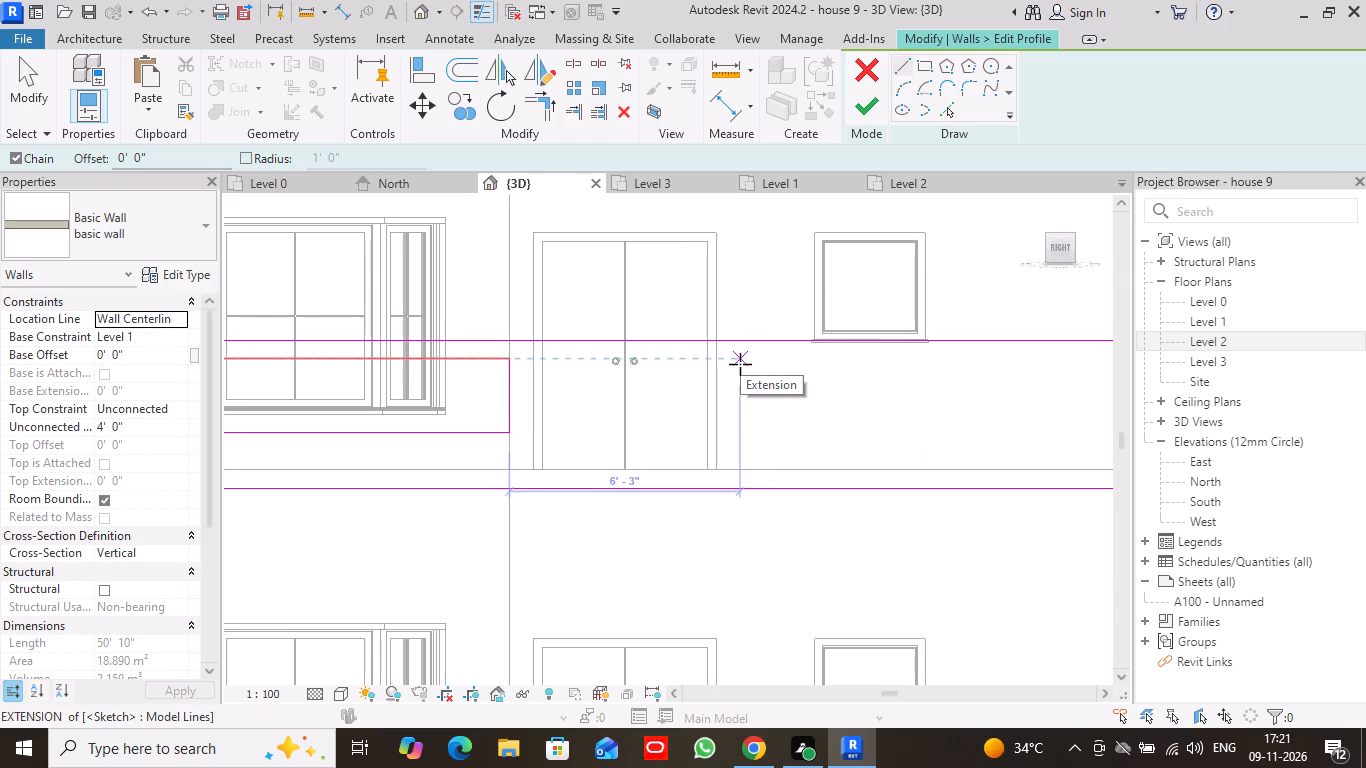
click(740, 364)
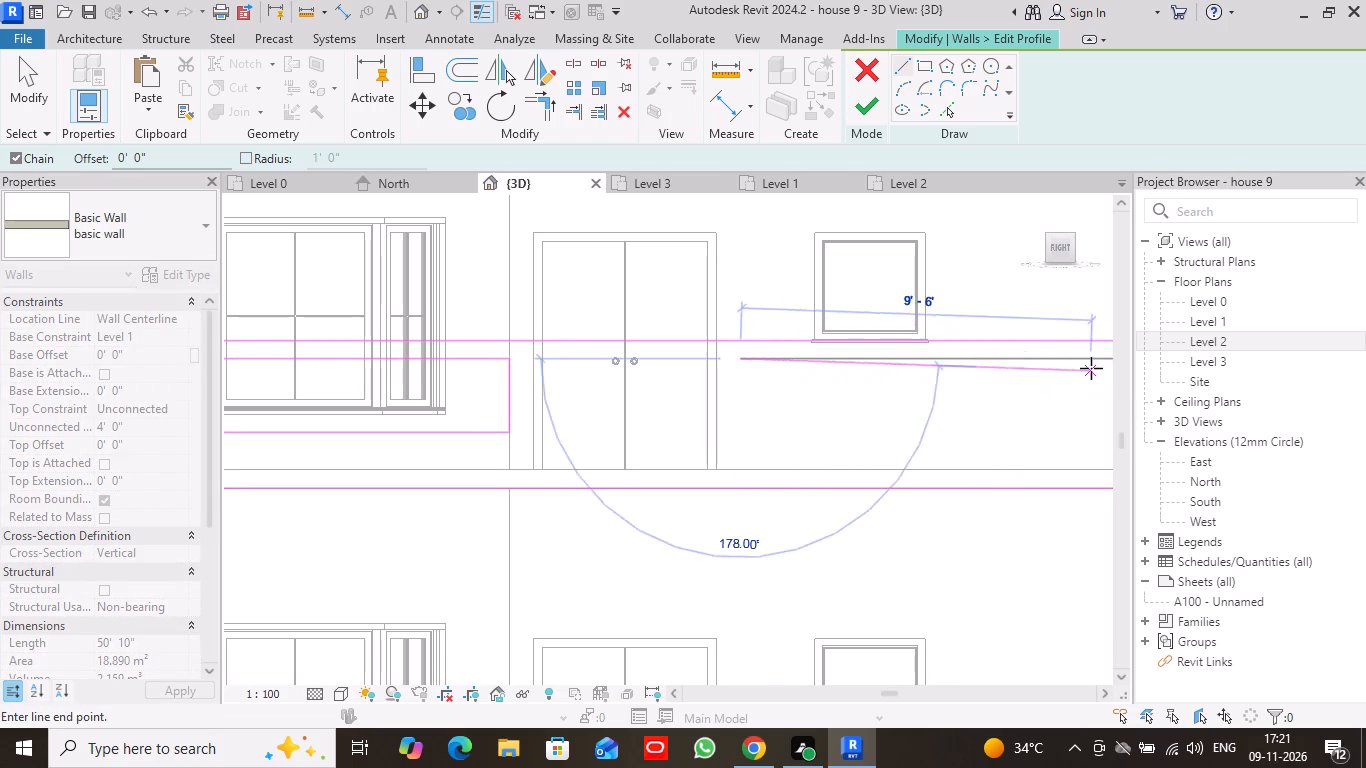
scroll(1091, 368, down, 9)
middle_drag(1092, 368, 830, 362)
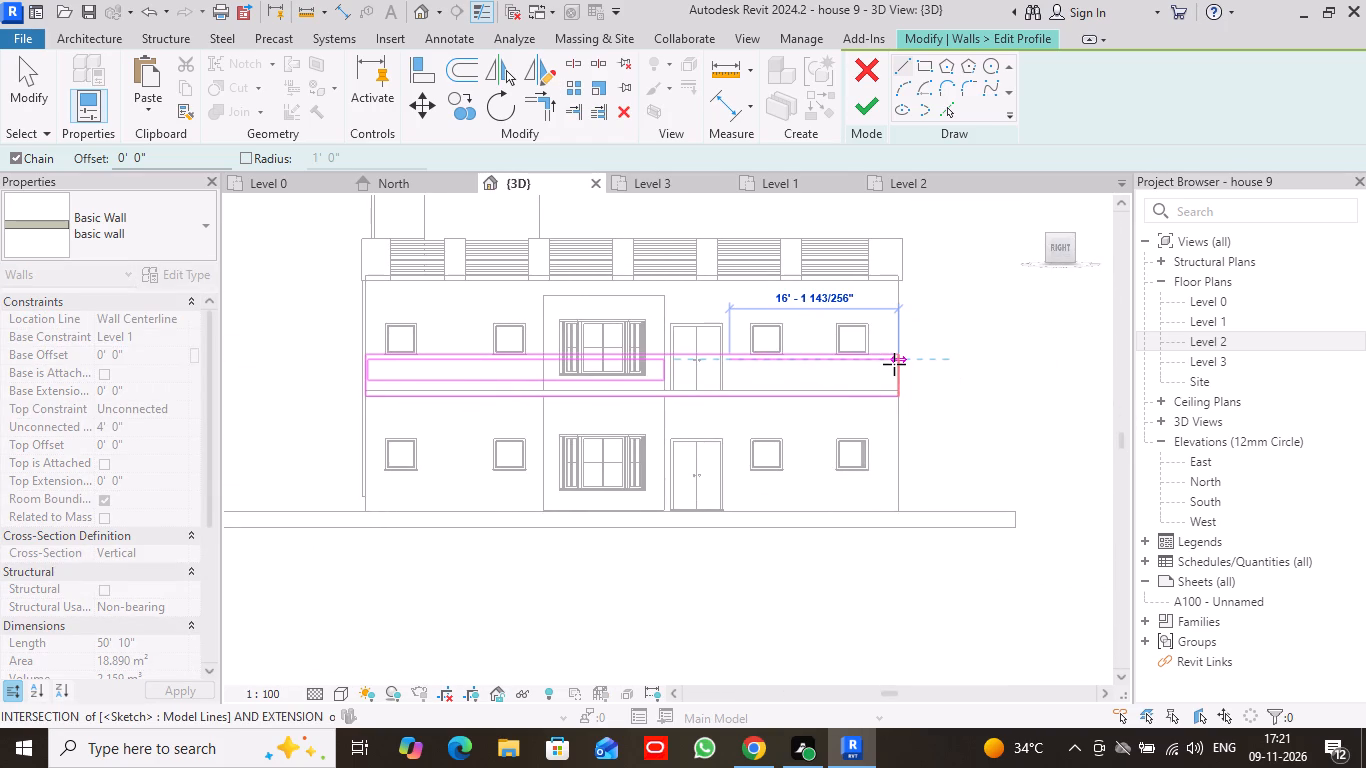
scroll(894, 364, up, 9)
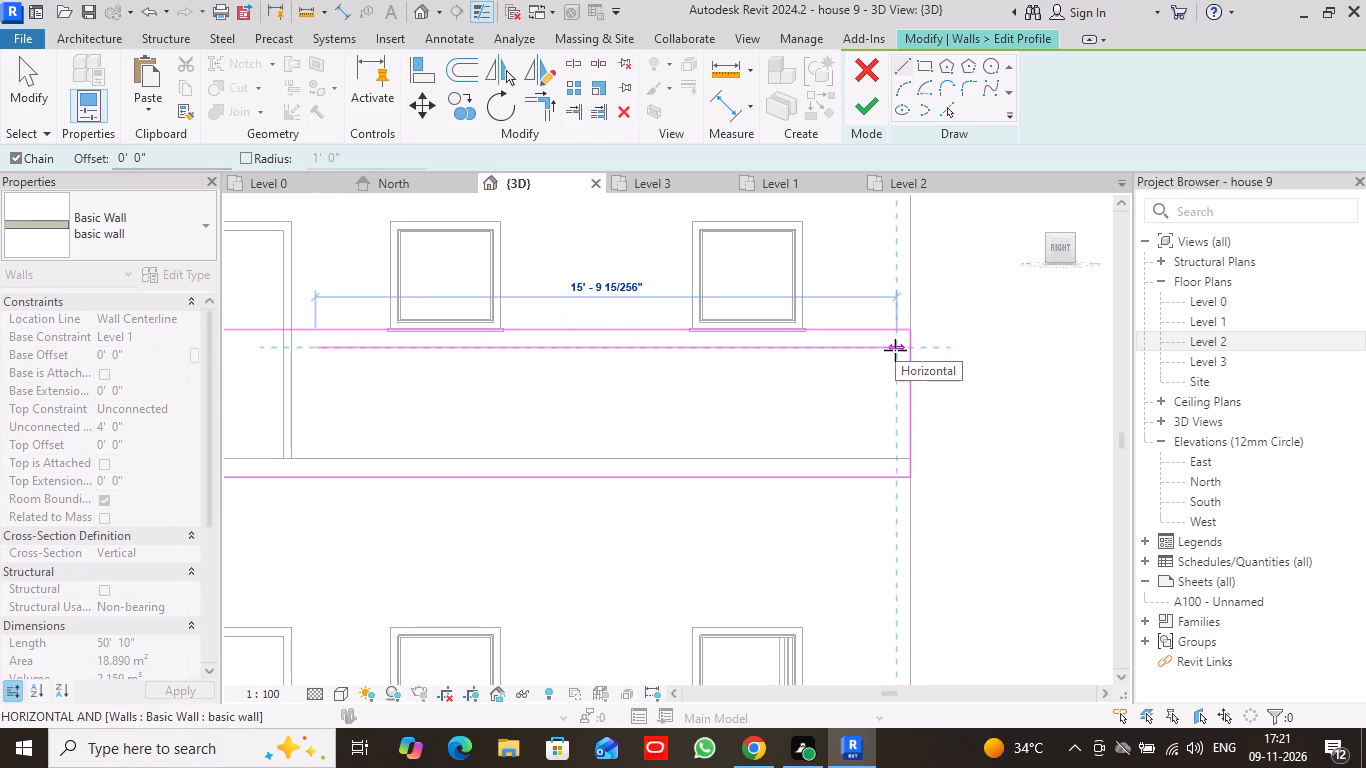
click(898, 350)
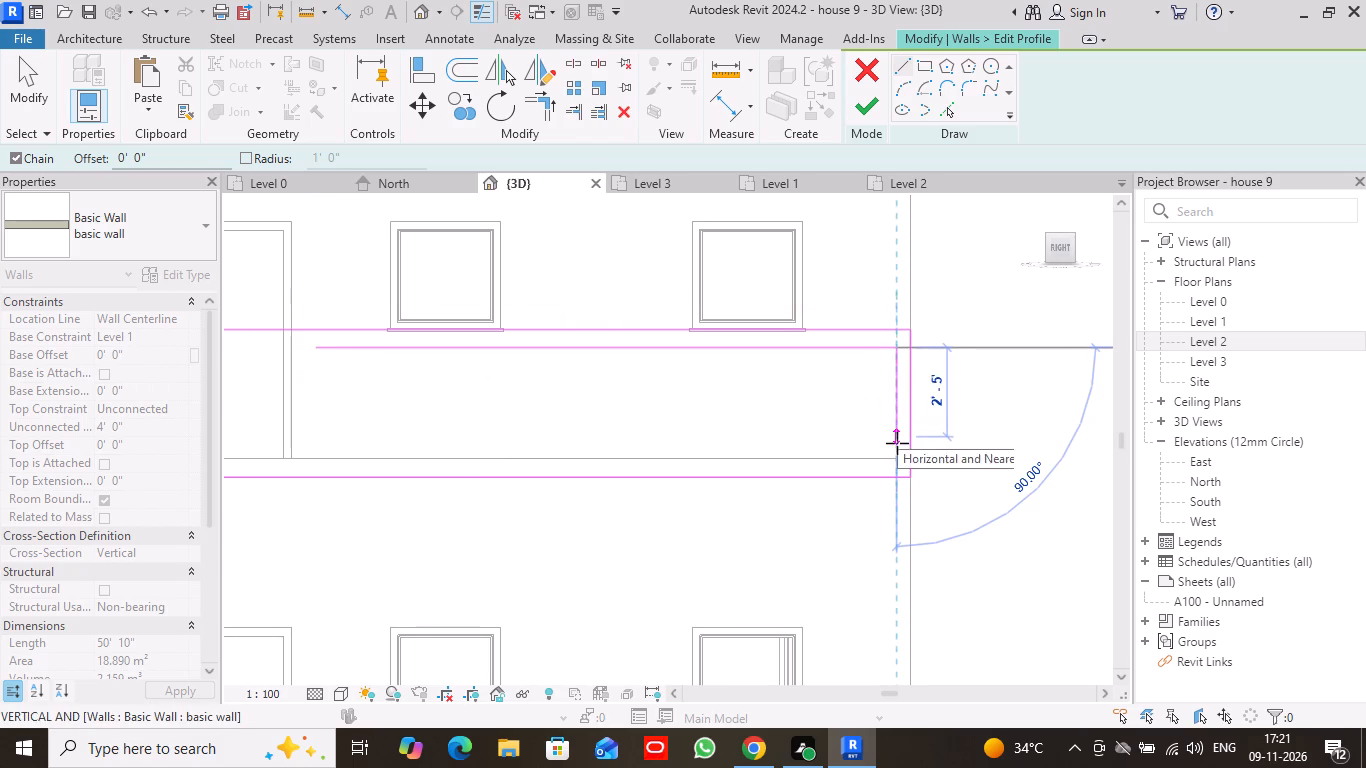
scroll(896, 449, down, 5)
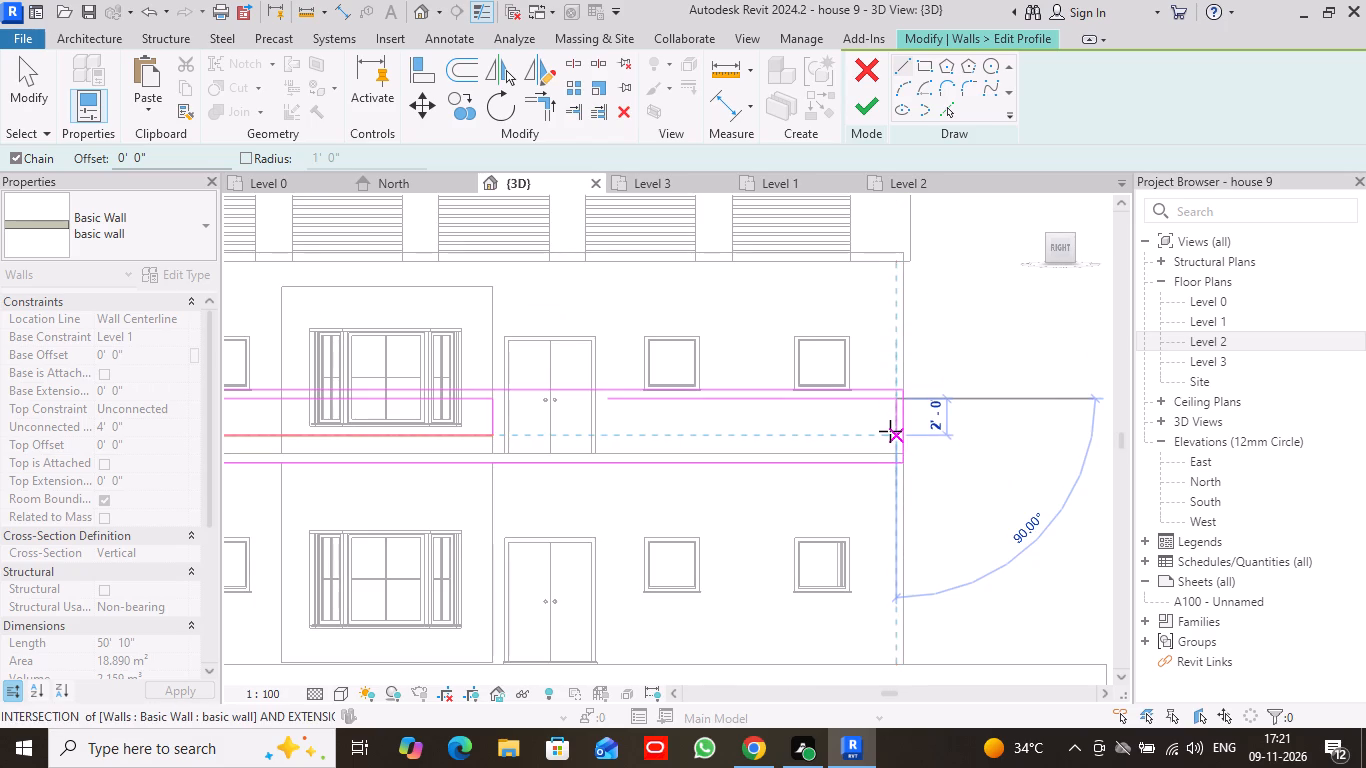
click(890, 431)
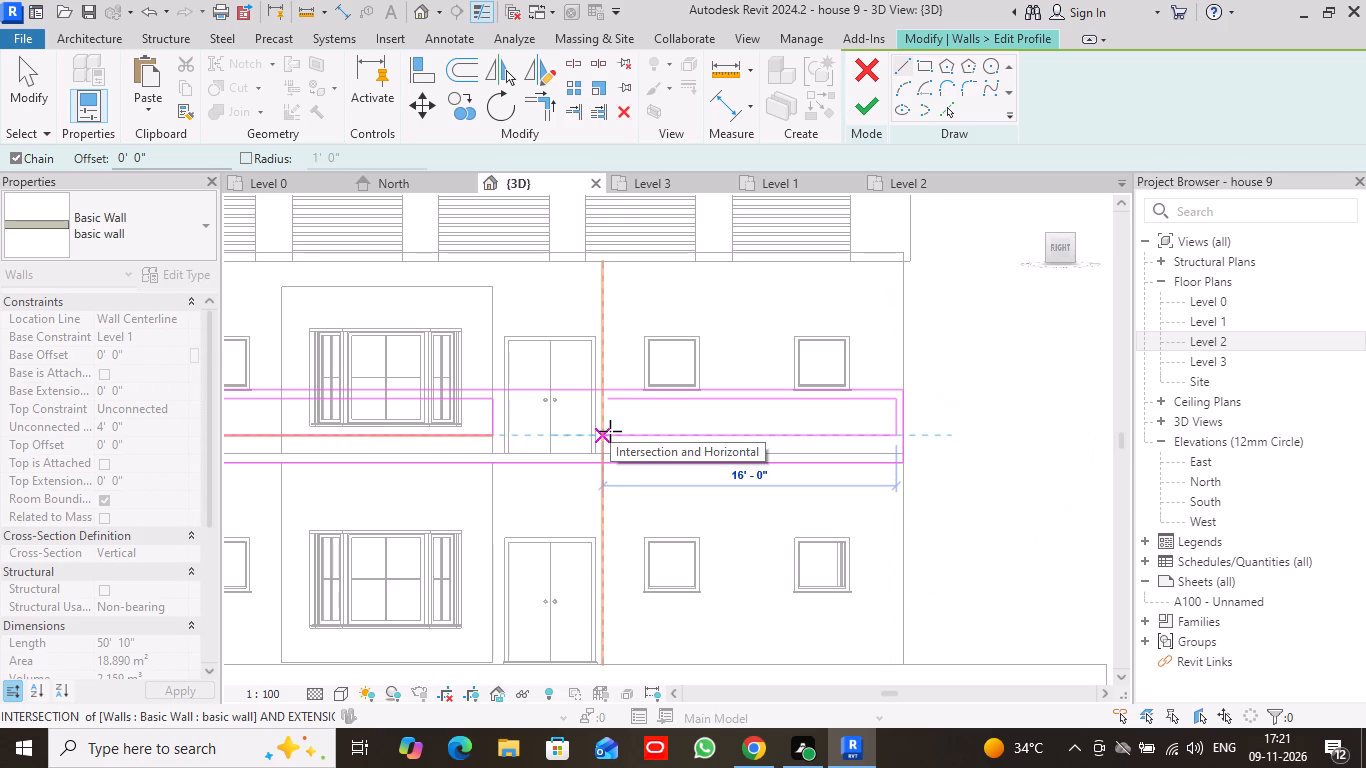
click(614, 431)
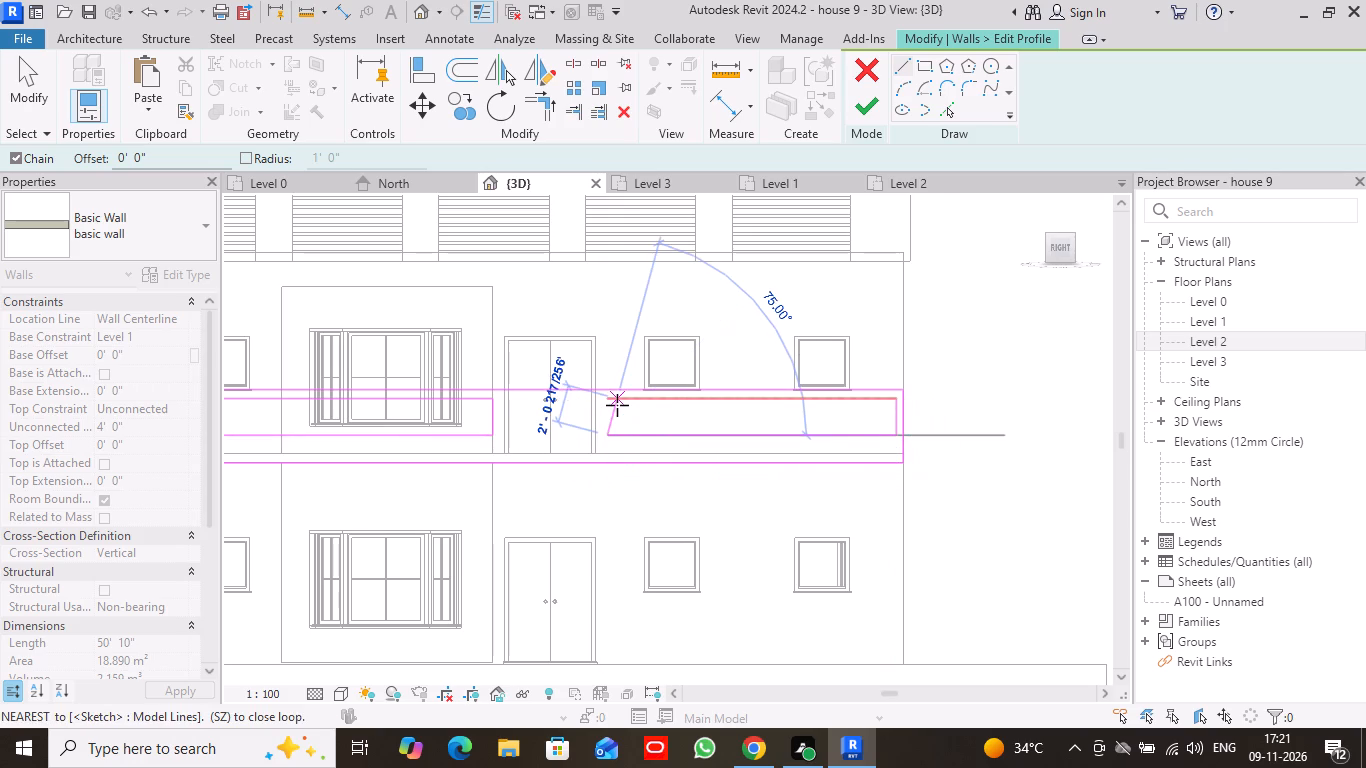
click(612, 404)
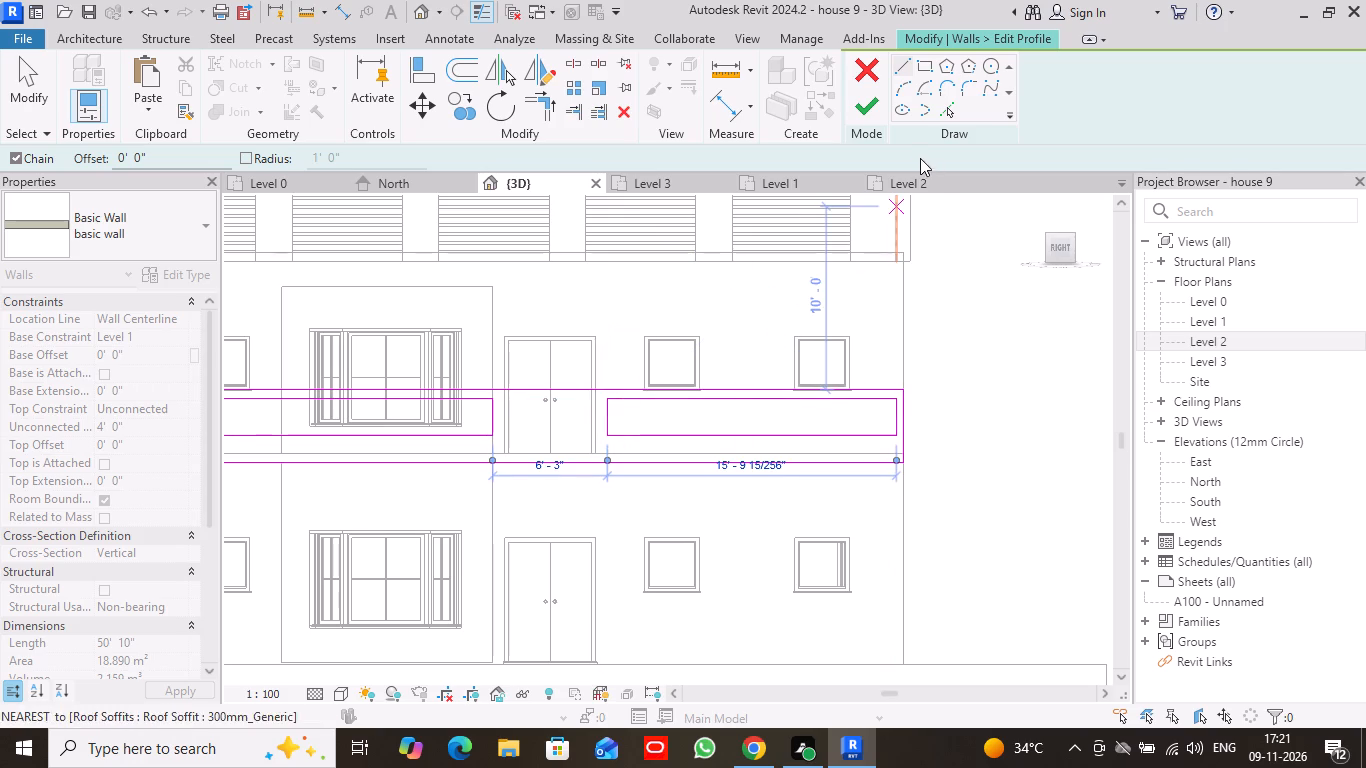
Finish the parapet wall's profile edit with the two rectangular openings and deselect the wall.
click(861, 99)
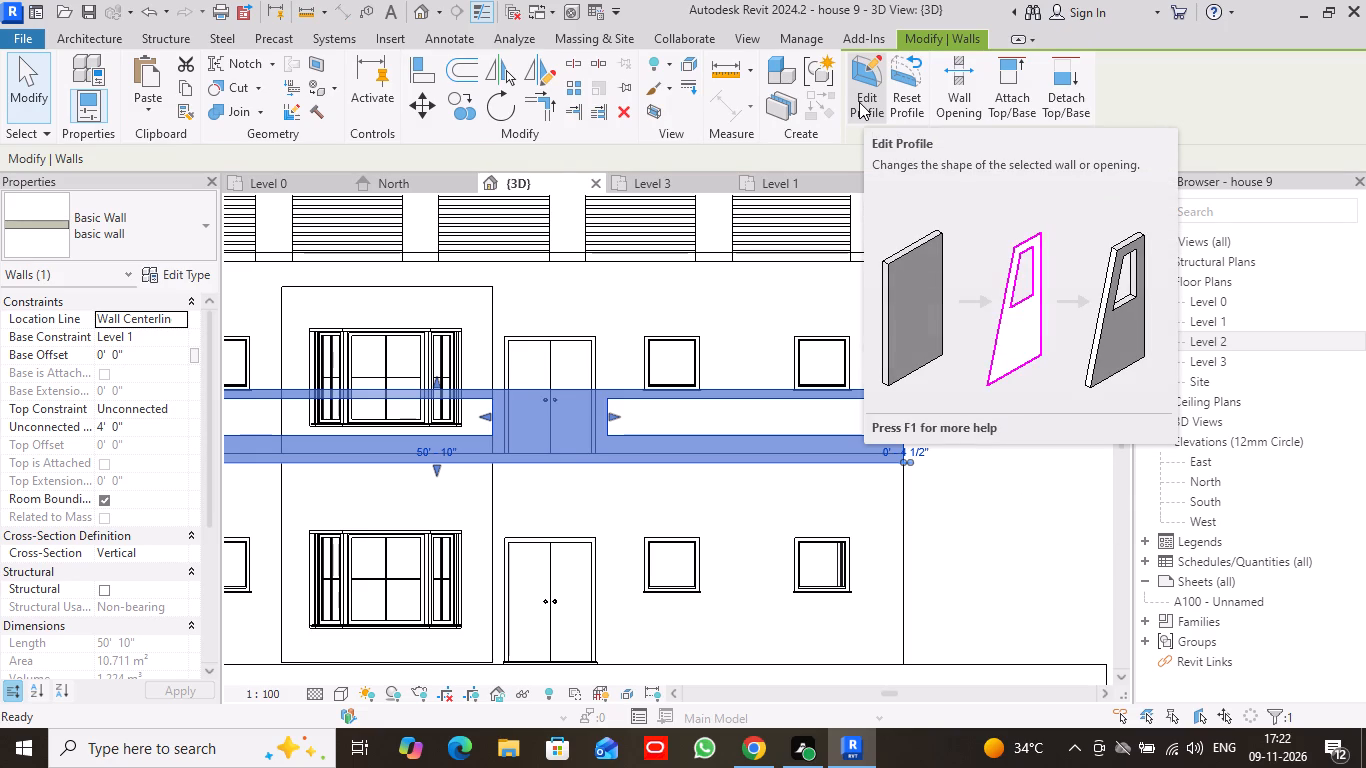
scroll(1123, 508, down, 3)
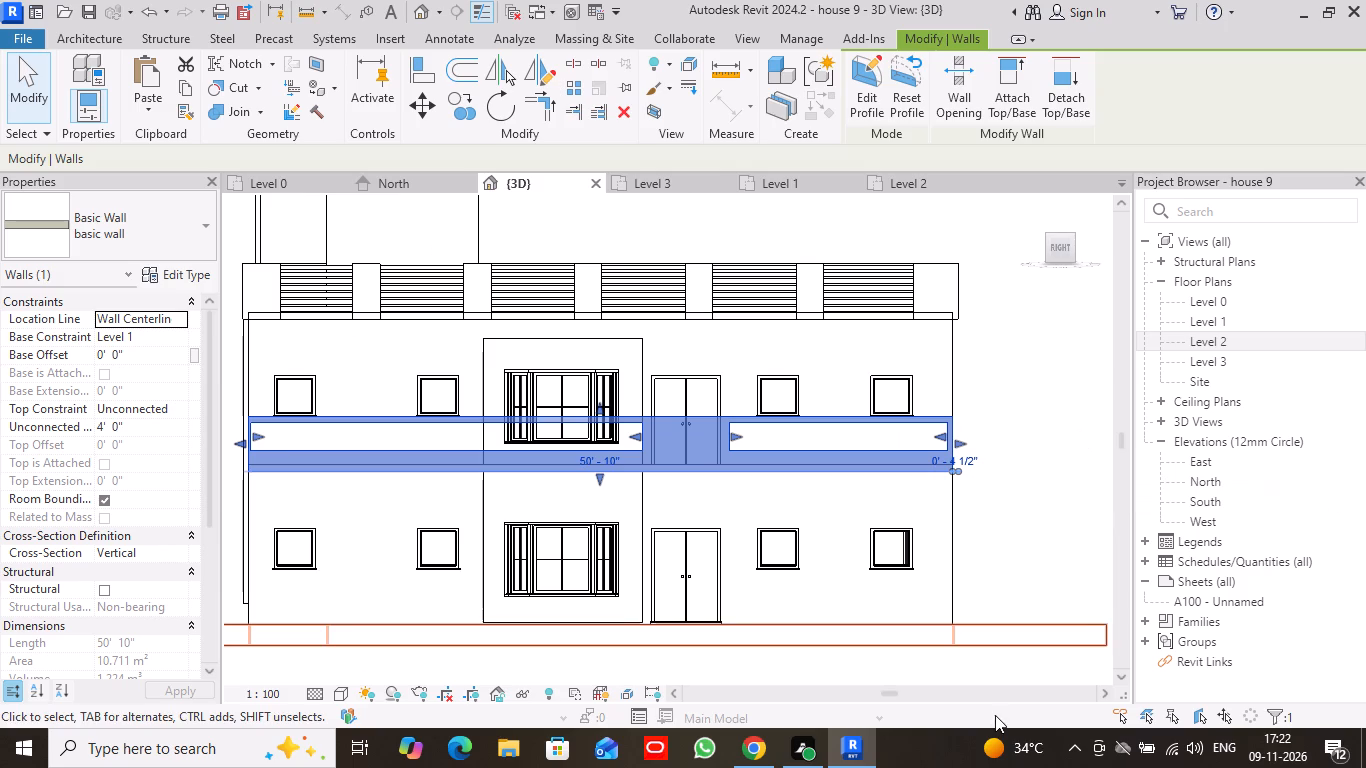
scroll(814, 476, up, 5)
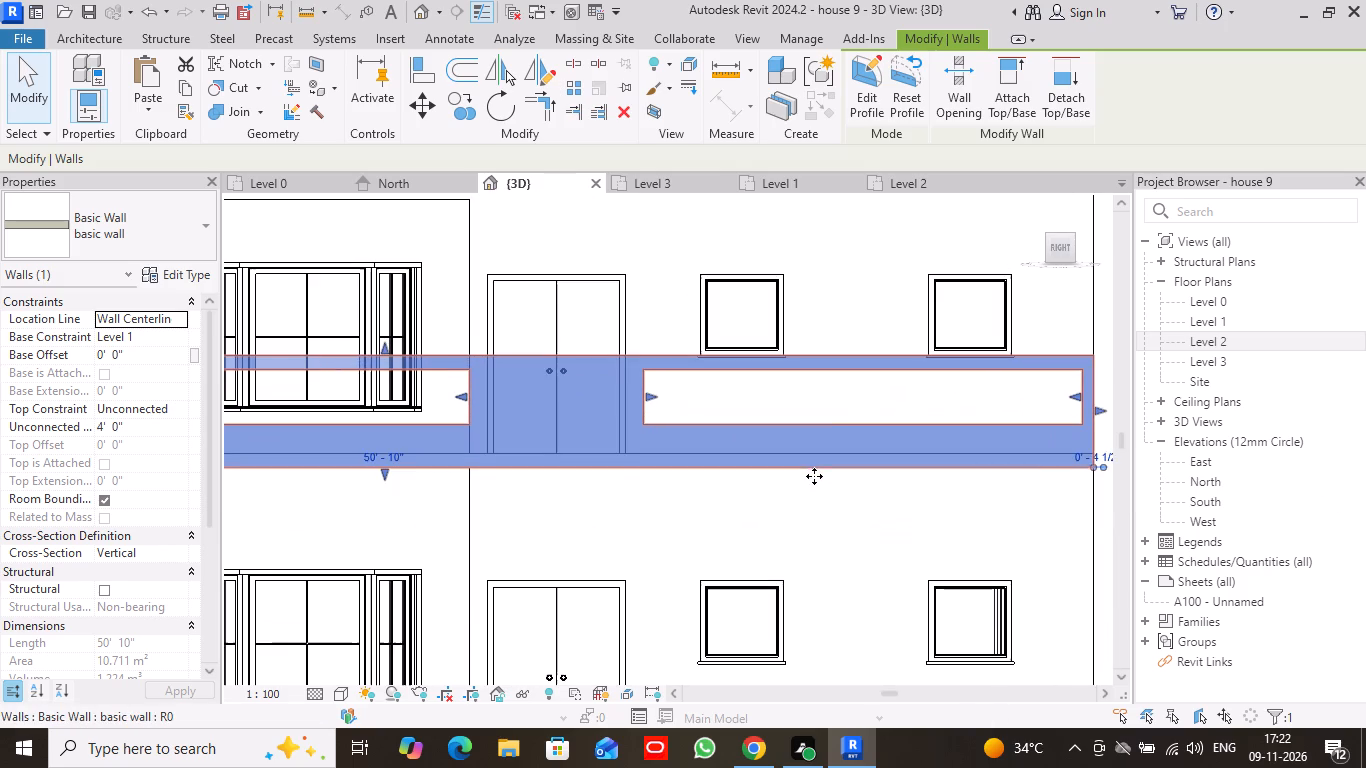
scroll(1087, 488, down, 8)
click(298, 288)
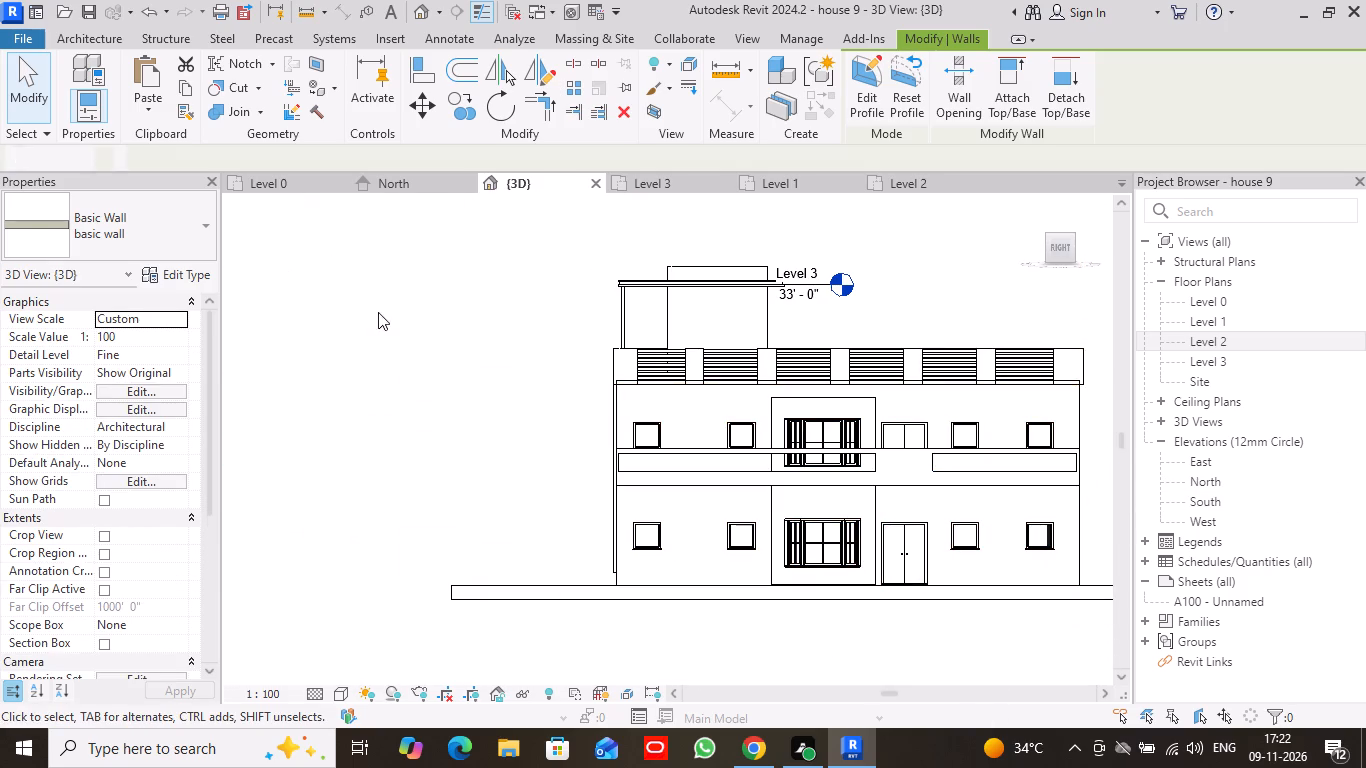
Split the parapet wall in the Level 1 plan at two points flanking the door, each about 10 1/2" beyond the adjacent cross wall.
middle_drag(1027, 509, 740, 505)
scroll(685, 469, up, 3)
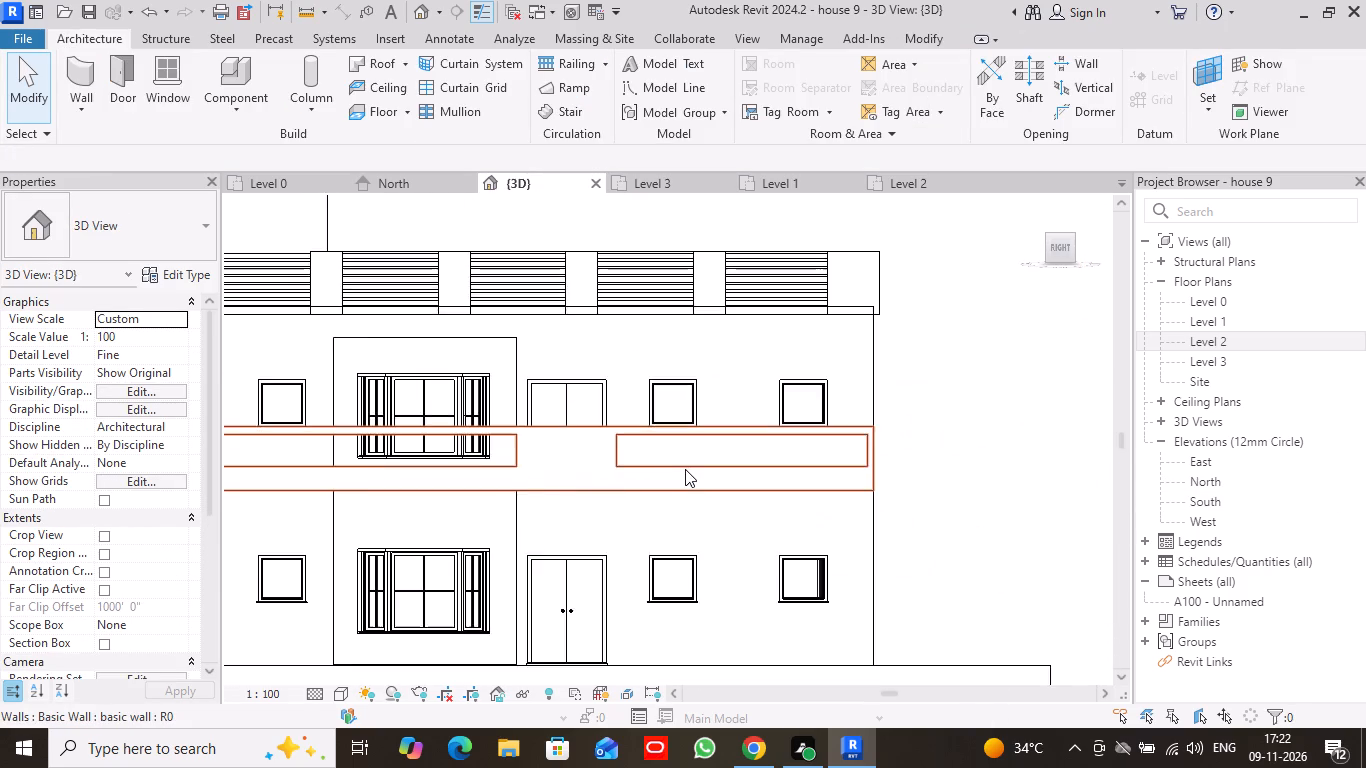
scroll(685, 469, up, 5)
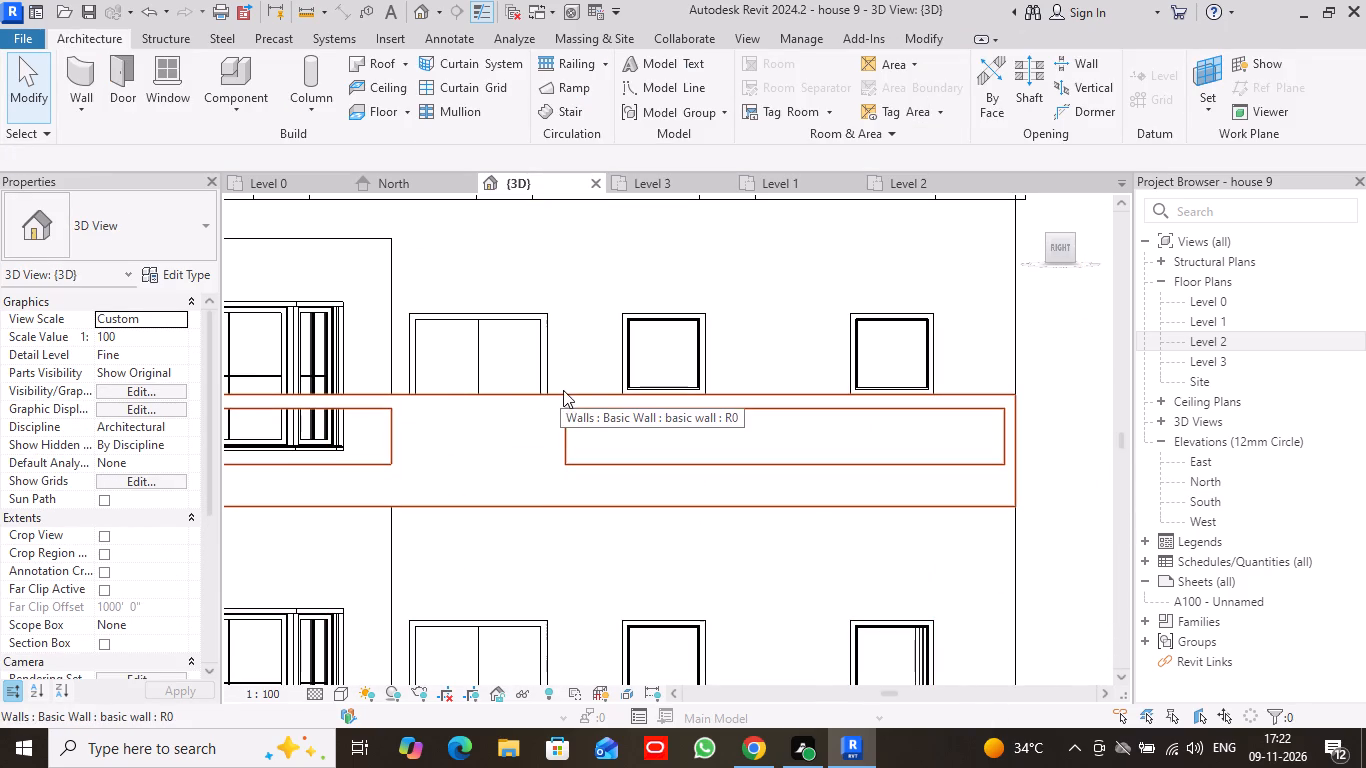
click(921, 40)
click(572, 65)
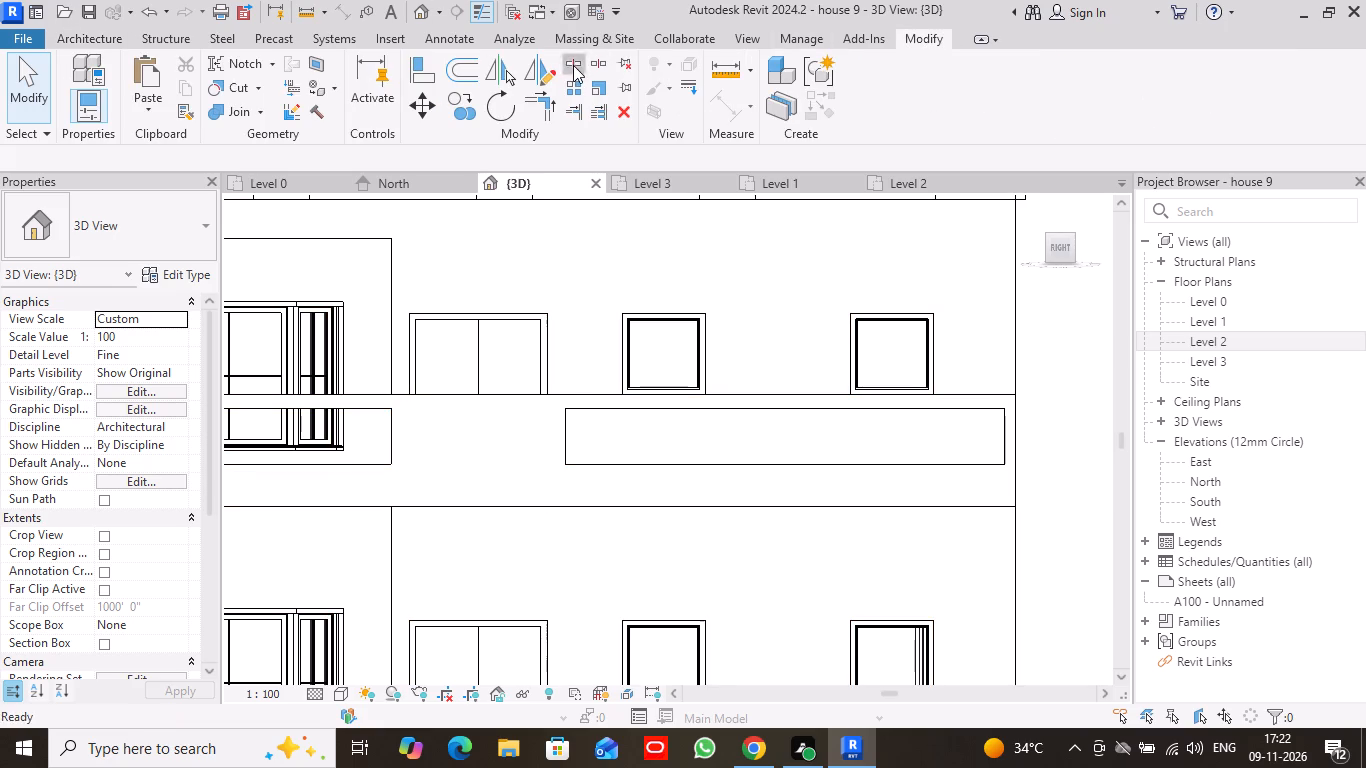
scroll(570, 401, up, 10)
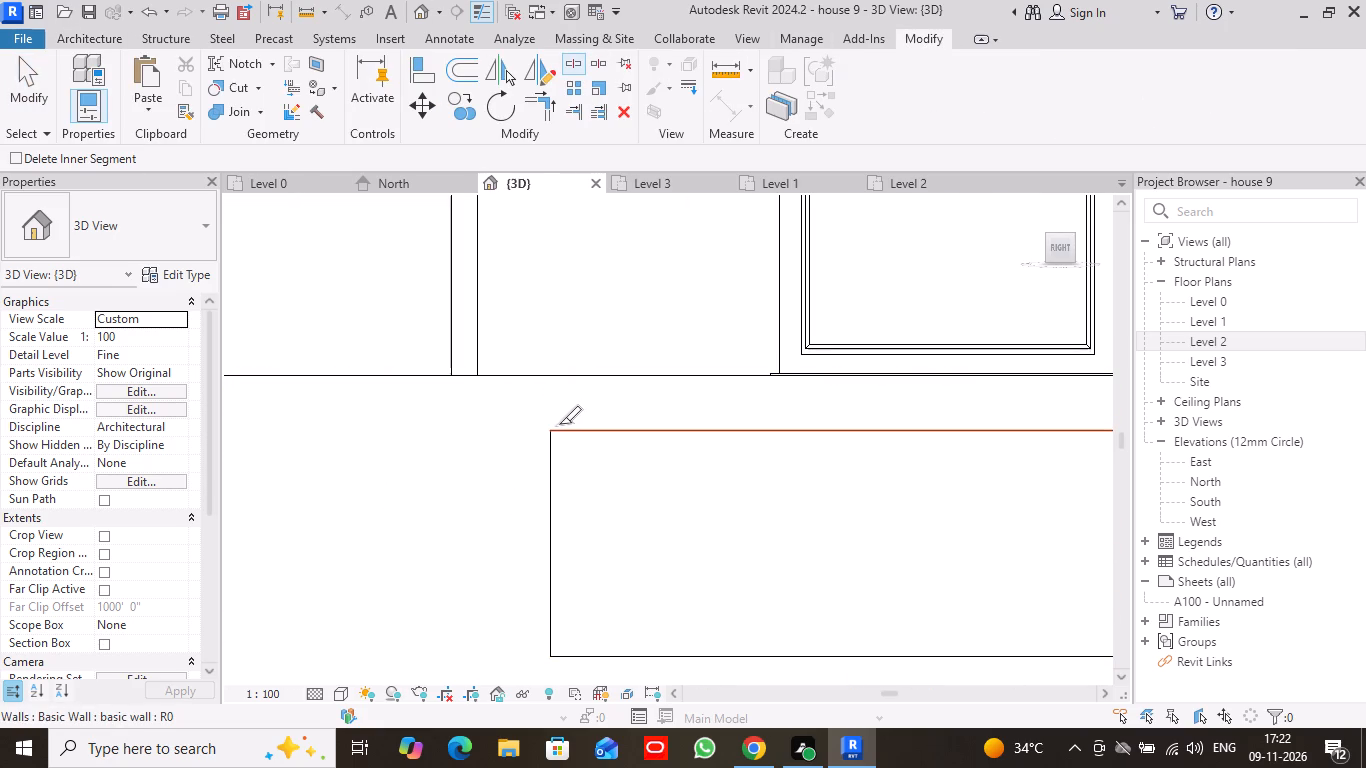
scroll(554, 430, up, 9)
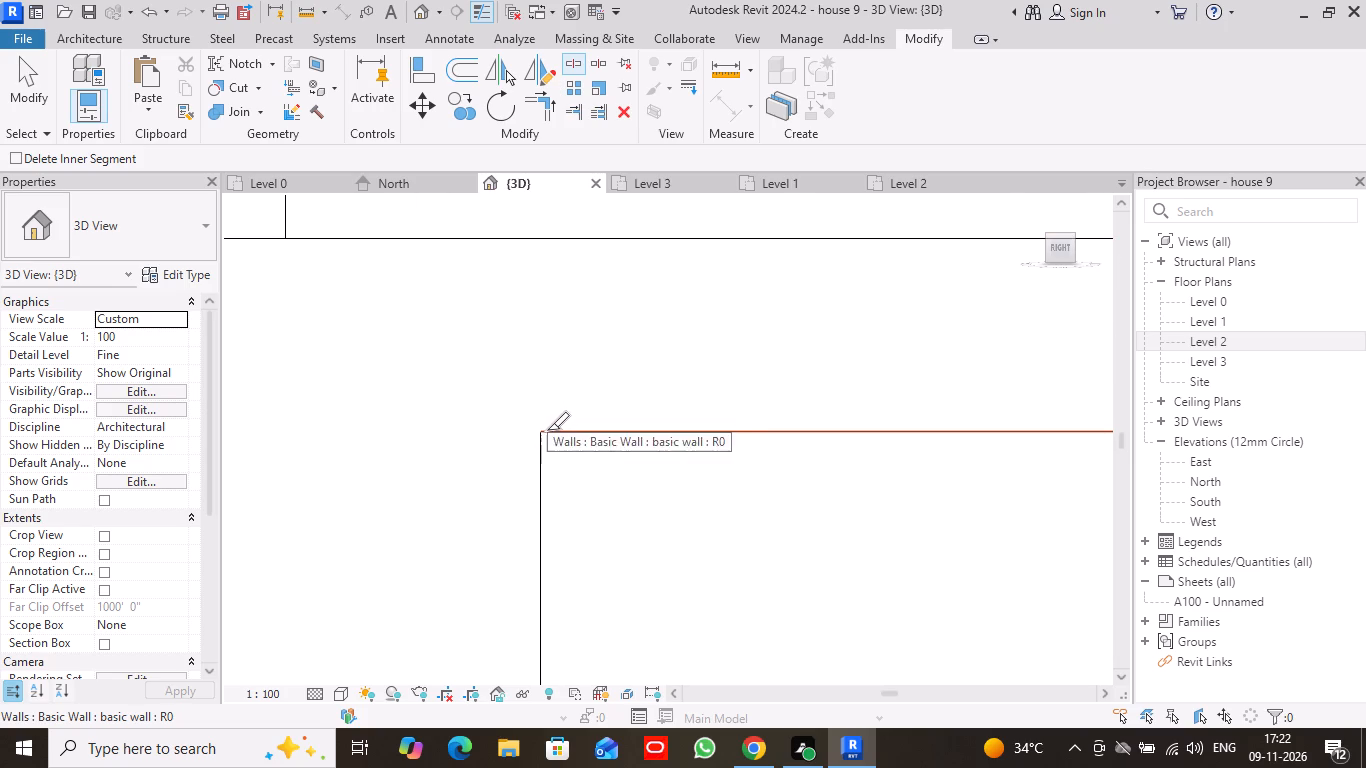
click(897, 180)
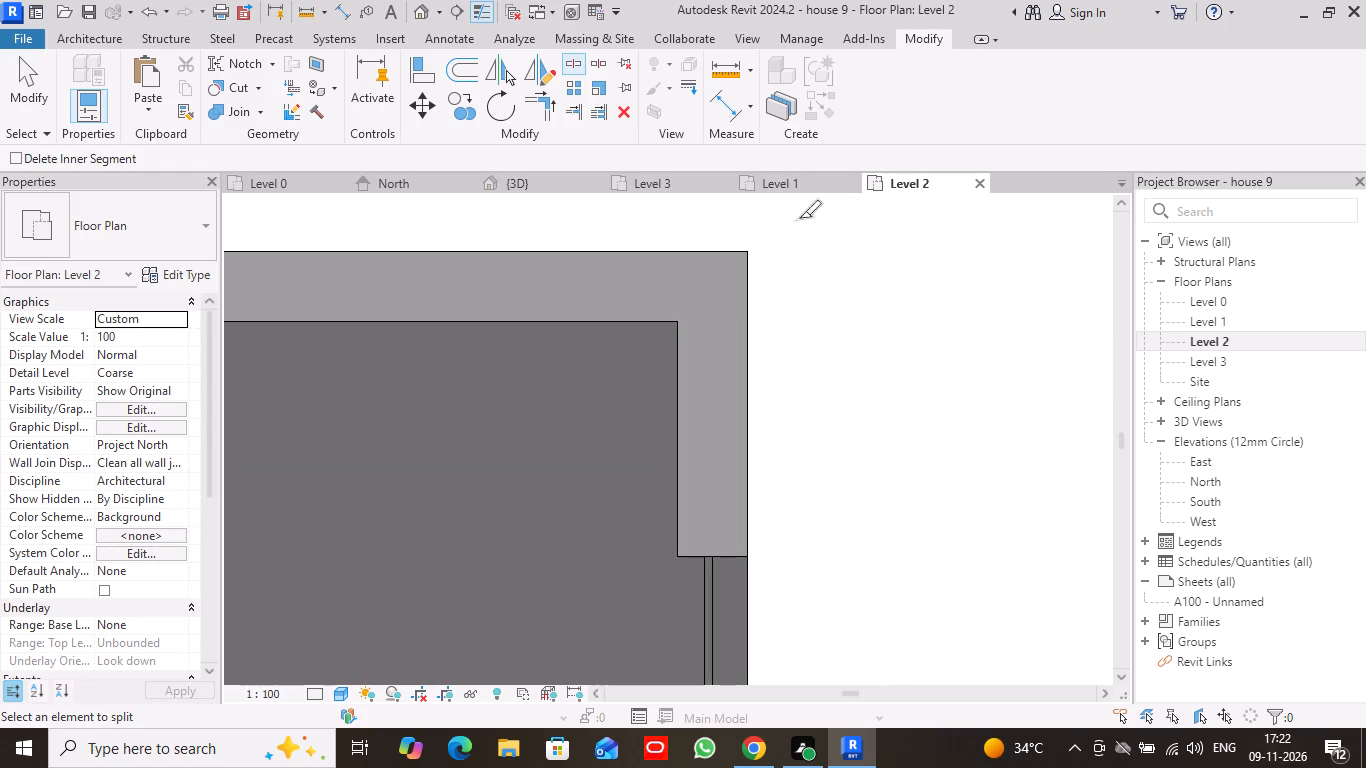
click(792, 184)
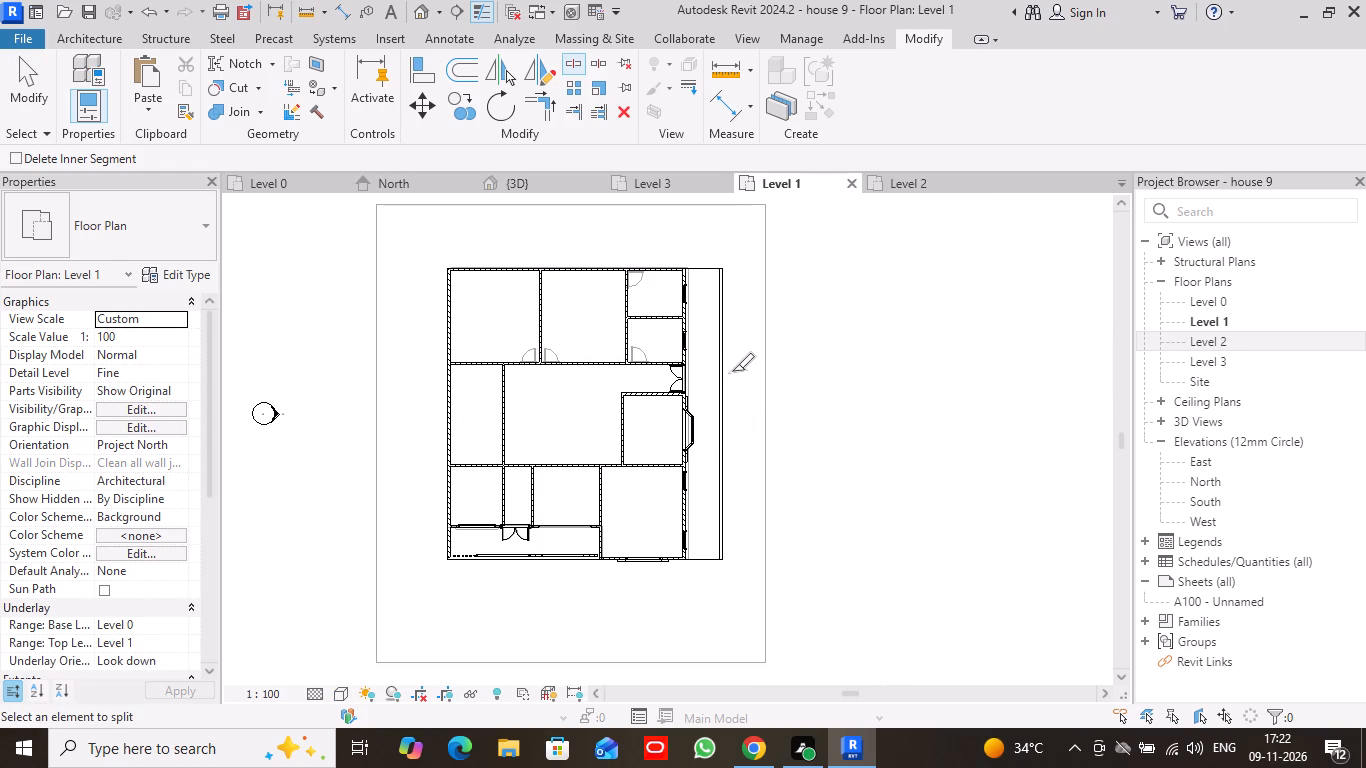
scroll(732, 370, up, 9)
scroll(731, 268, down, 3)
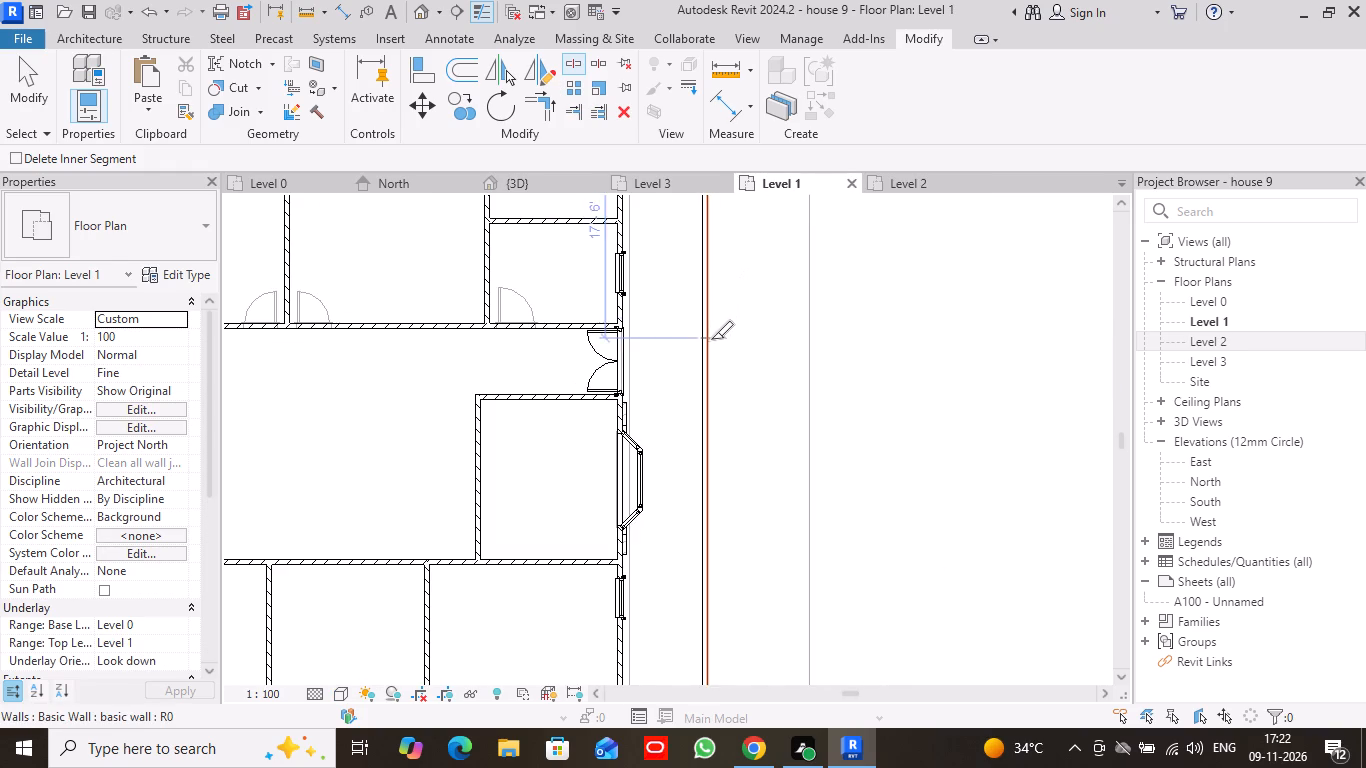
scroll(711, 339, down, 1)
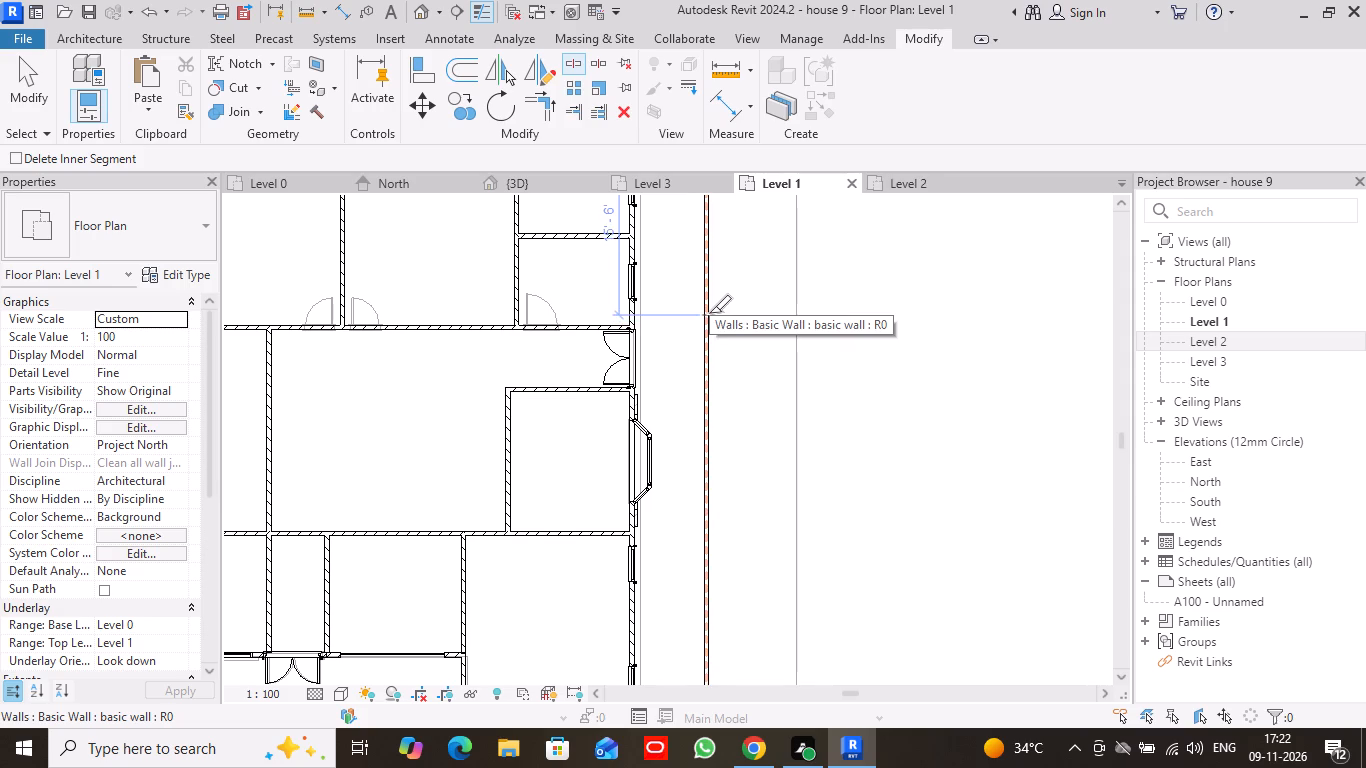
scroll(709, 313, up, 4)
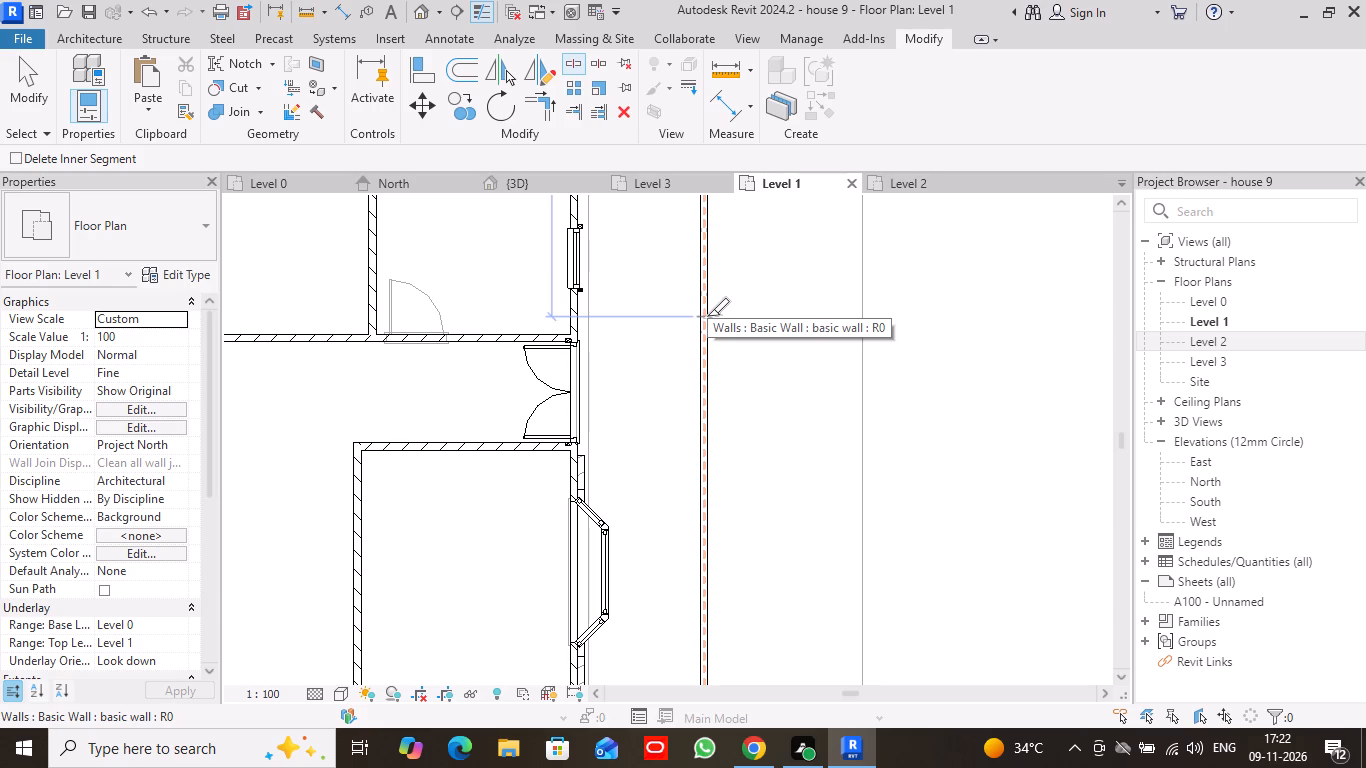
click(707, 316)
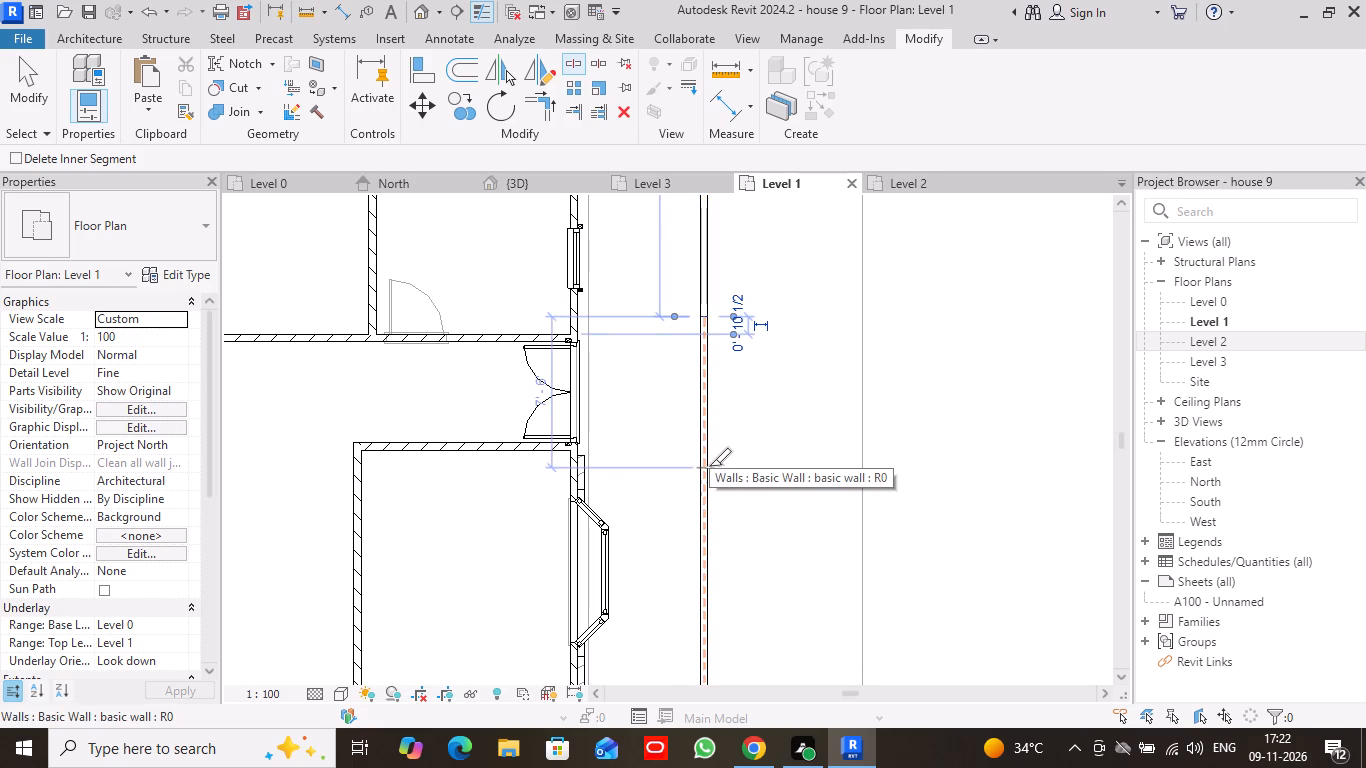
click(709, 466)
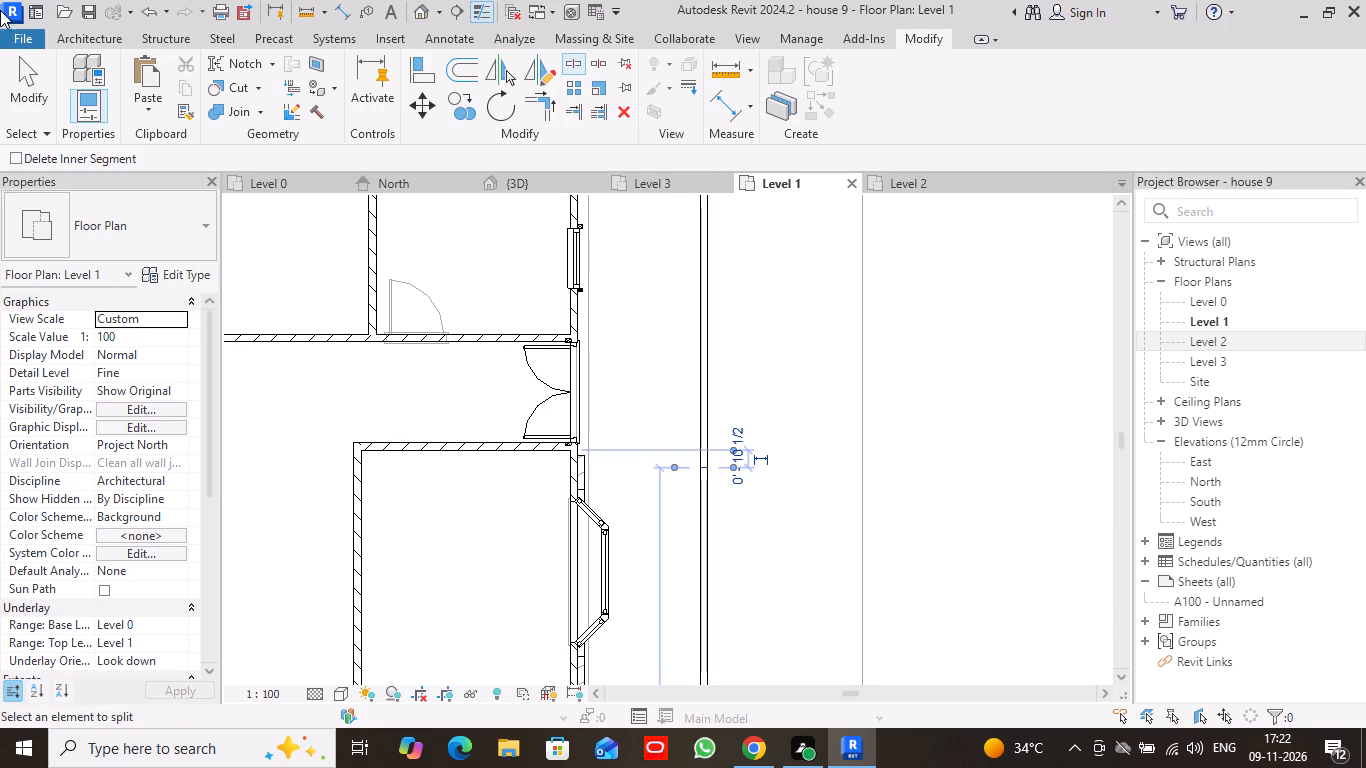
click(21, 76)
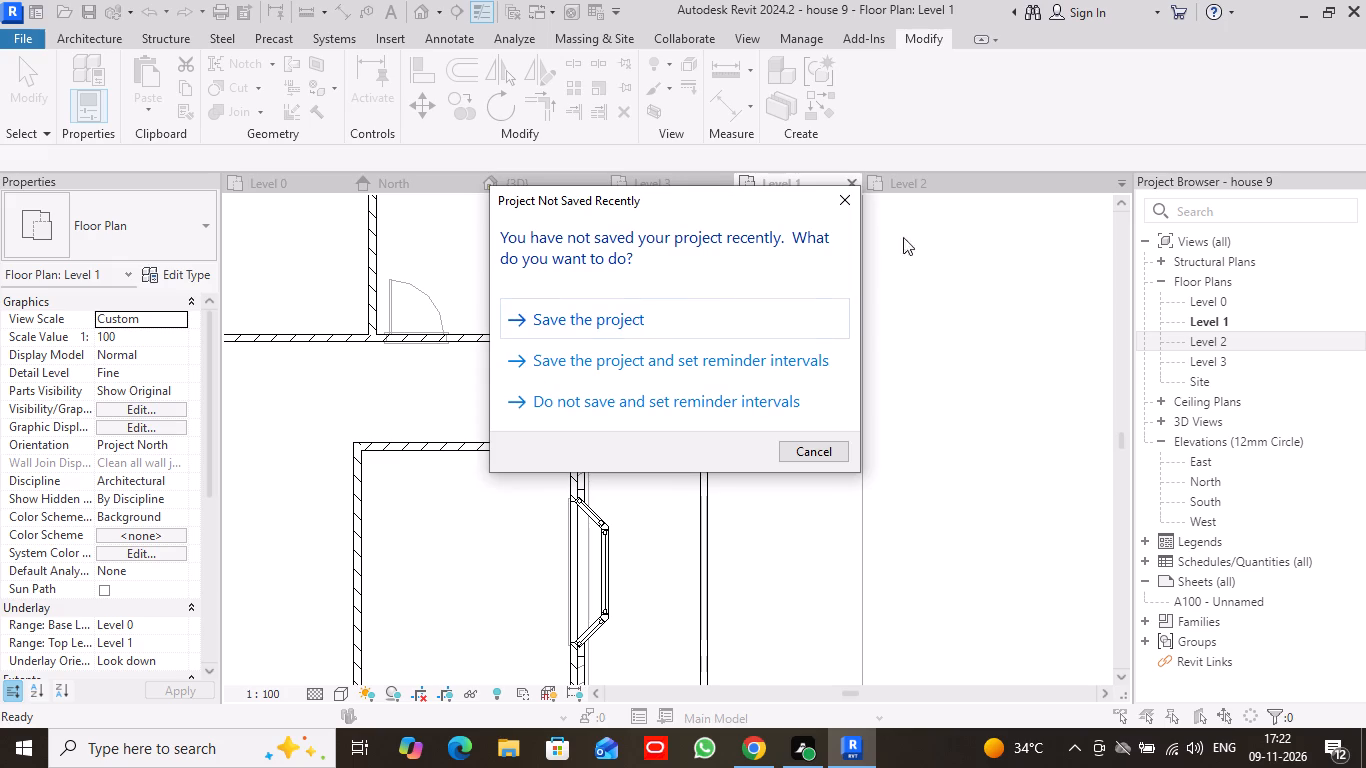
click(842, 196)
Examine the split parapet in the 3D view, checking the end segment beyond the door against its opening.
click(546, 187)
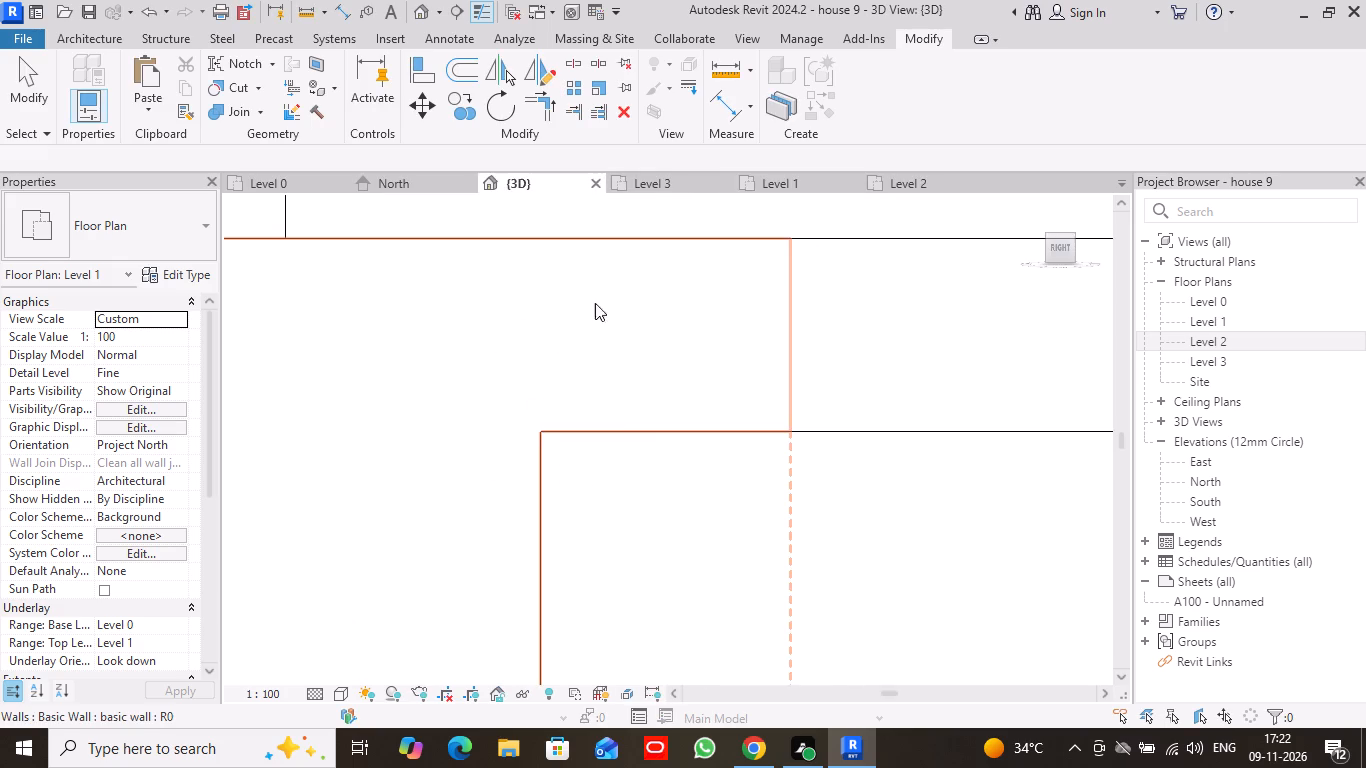
scroll(653, 441, down, 18)
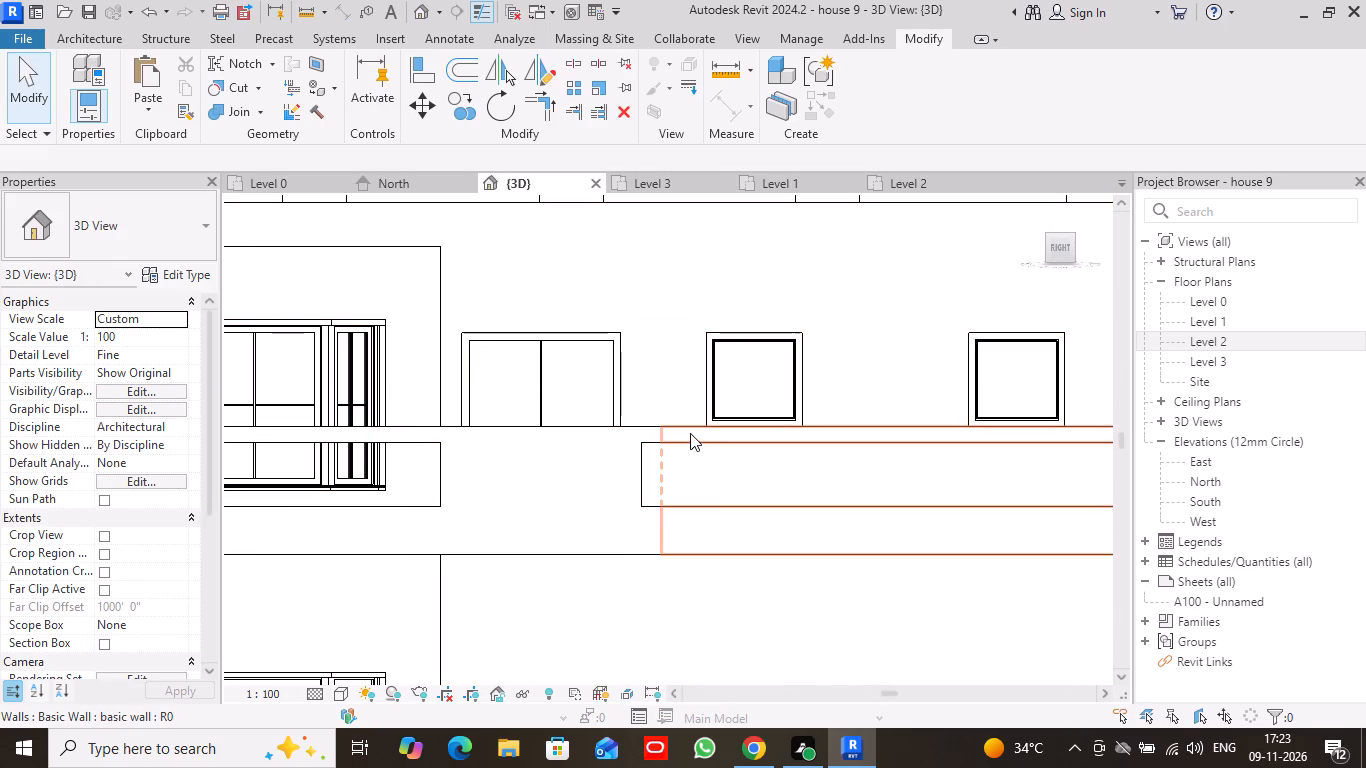
scroll(736, 476, down, 2)
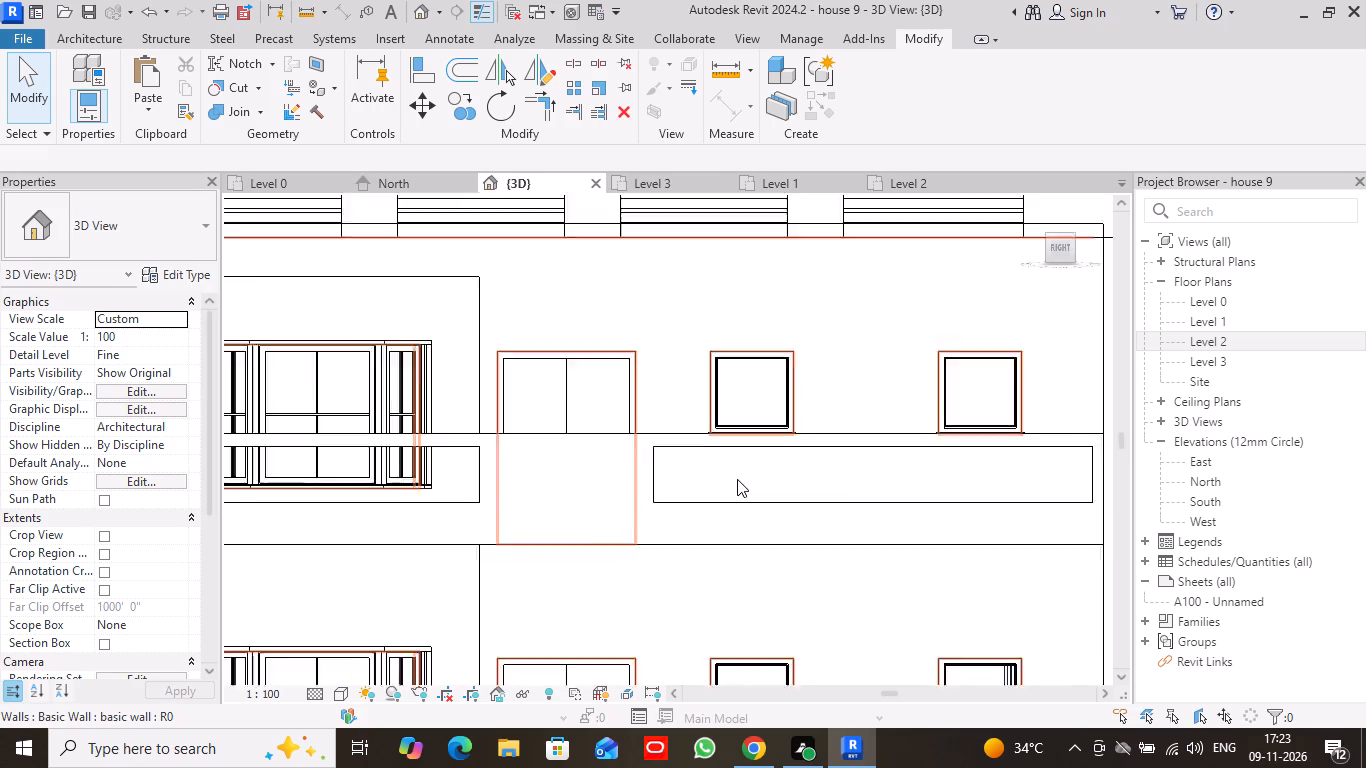
scroll(737, 479, down, 4)
middle_drag(828, 503, 566, 526)
scroll(464, 488, up, 1)
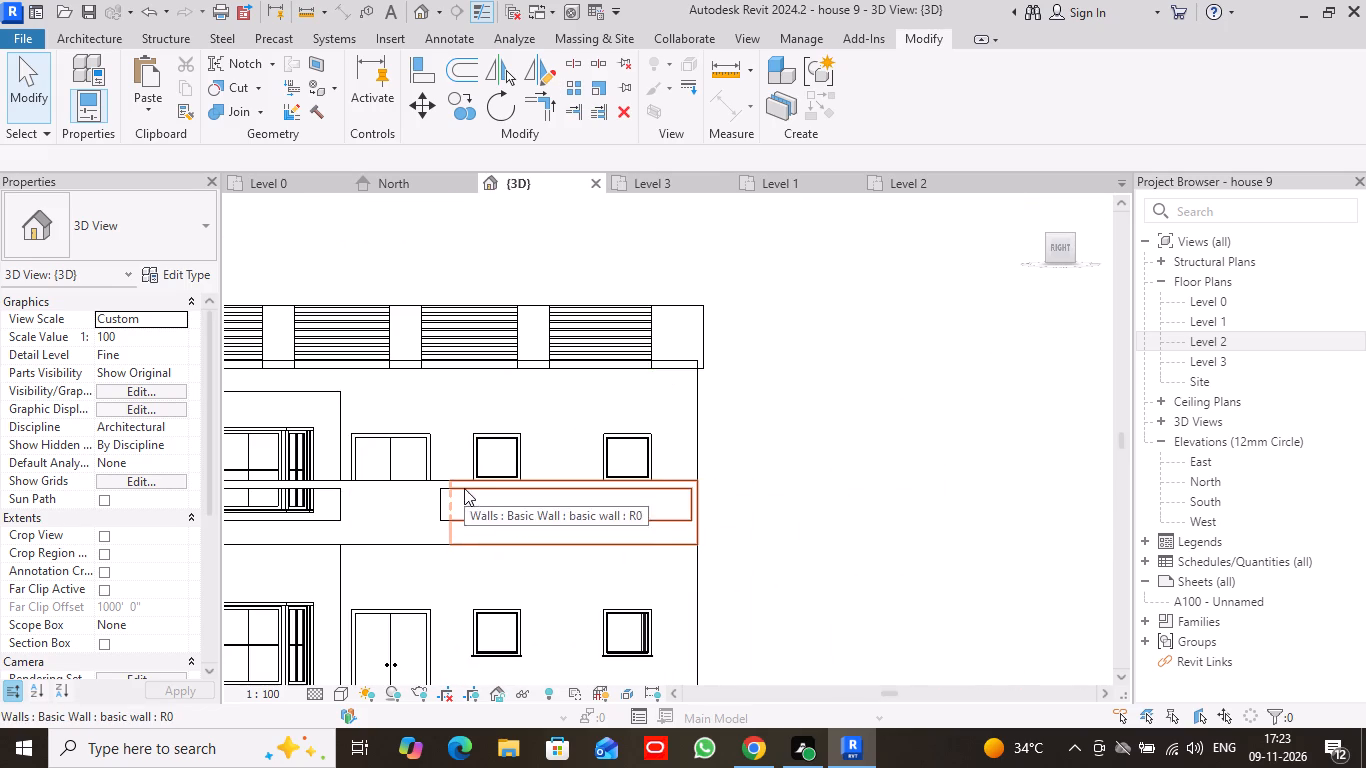
click(571, 482)
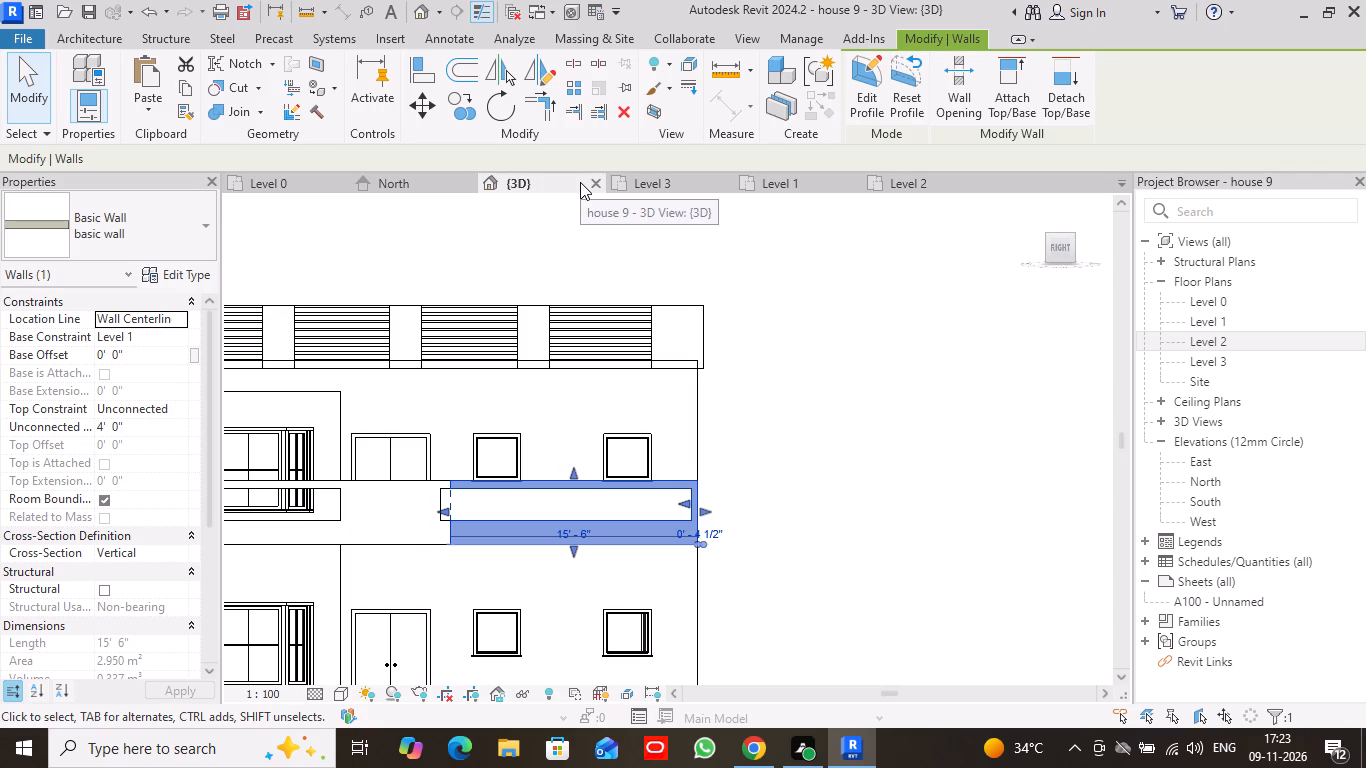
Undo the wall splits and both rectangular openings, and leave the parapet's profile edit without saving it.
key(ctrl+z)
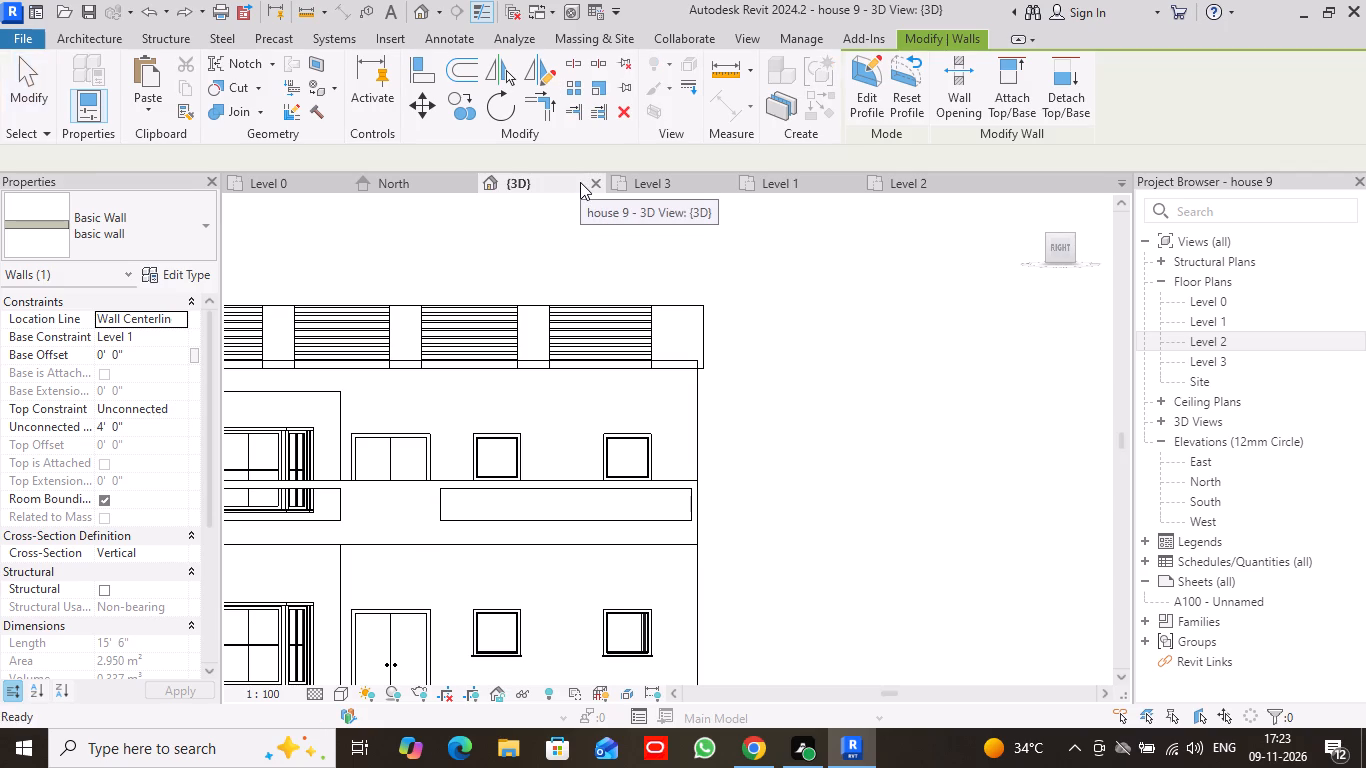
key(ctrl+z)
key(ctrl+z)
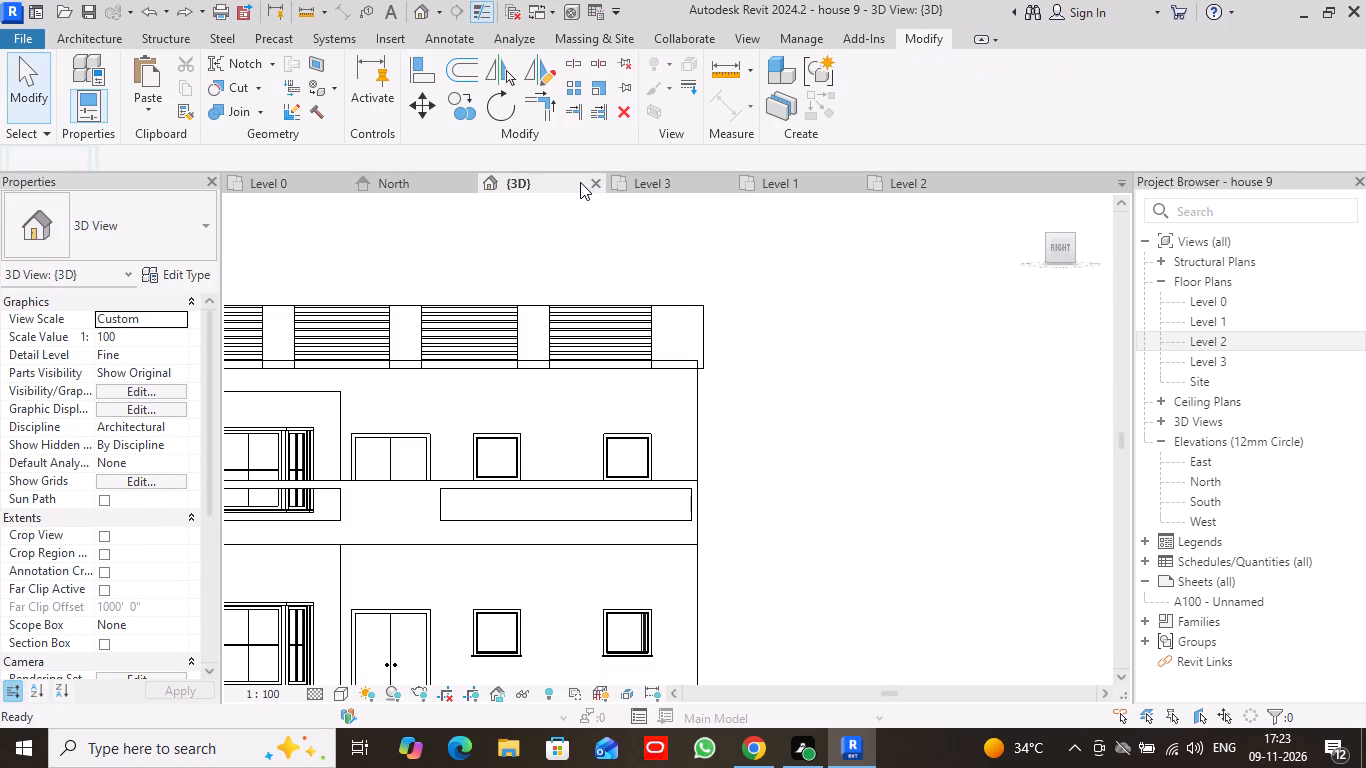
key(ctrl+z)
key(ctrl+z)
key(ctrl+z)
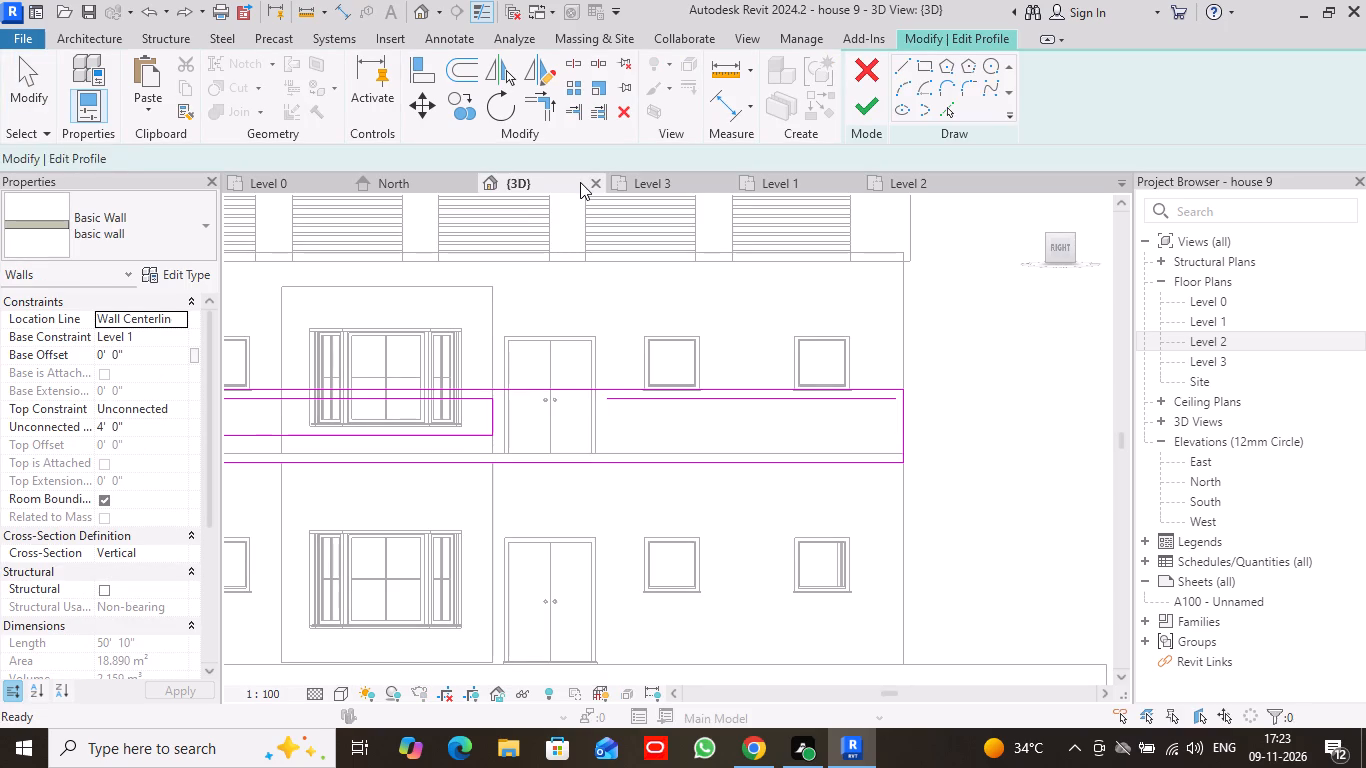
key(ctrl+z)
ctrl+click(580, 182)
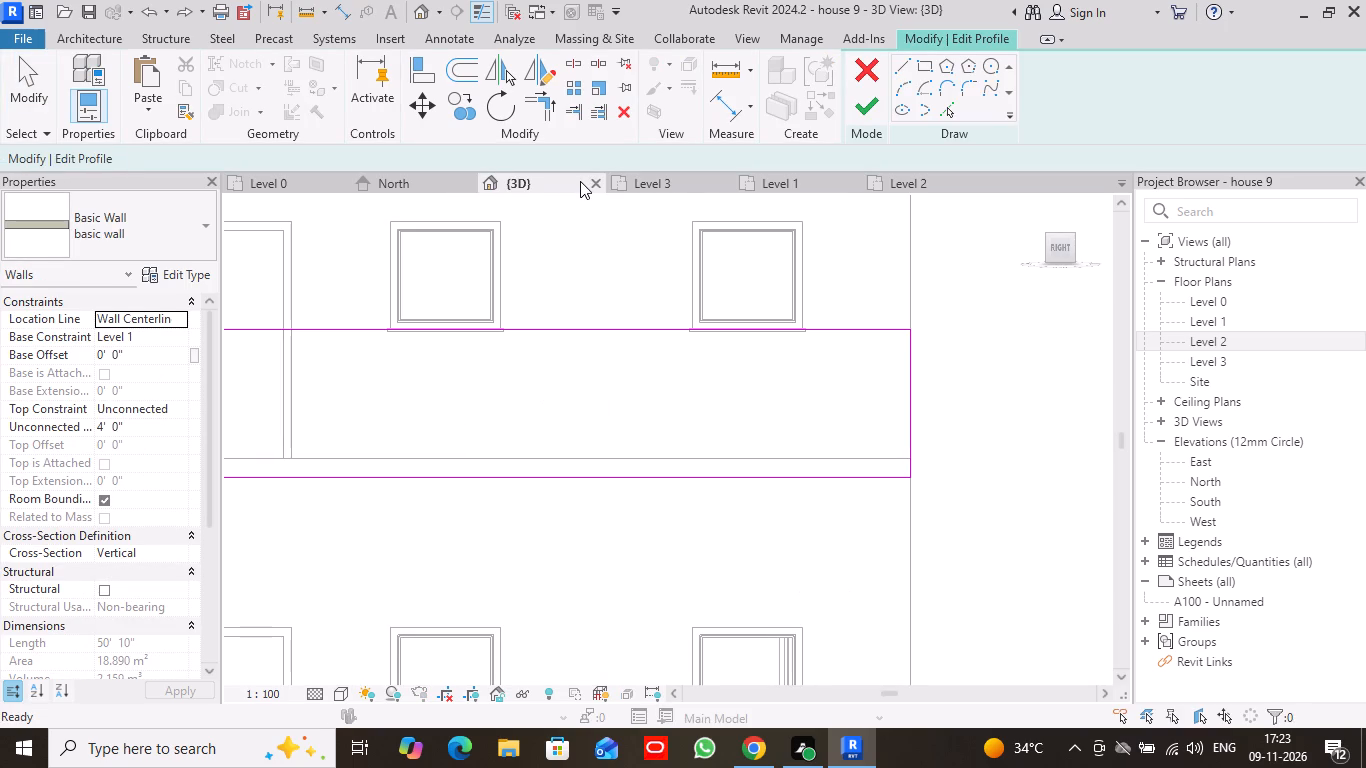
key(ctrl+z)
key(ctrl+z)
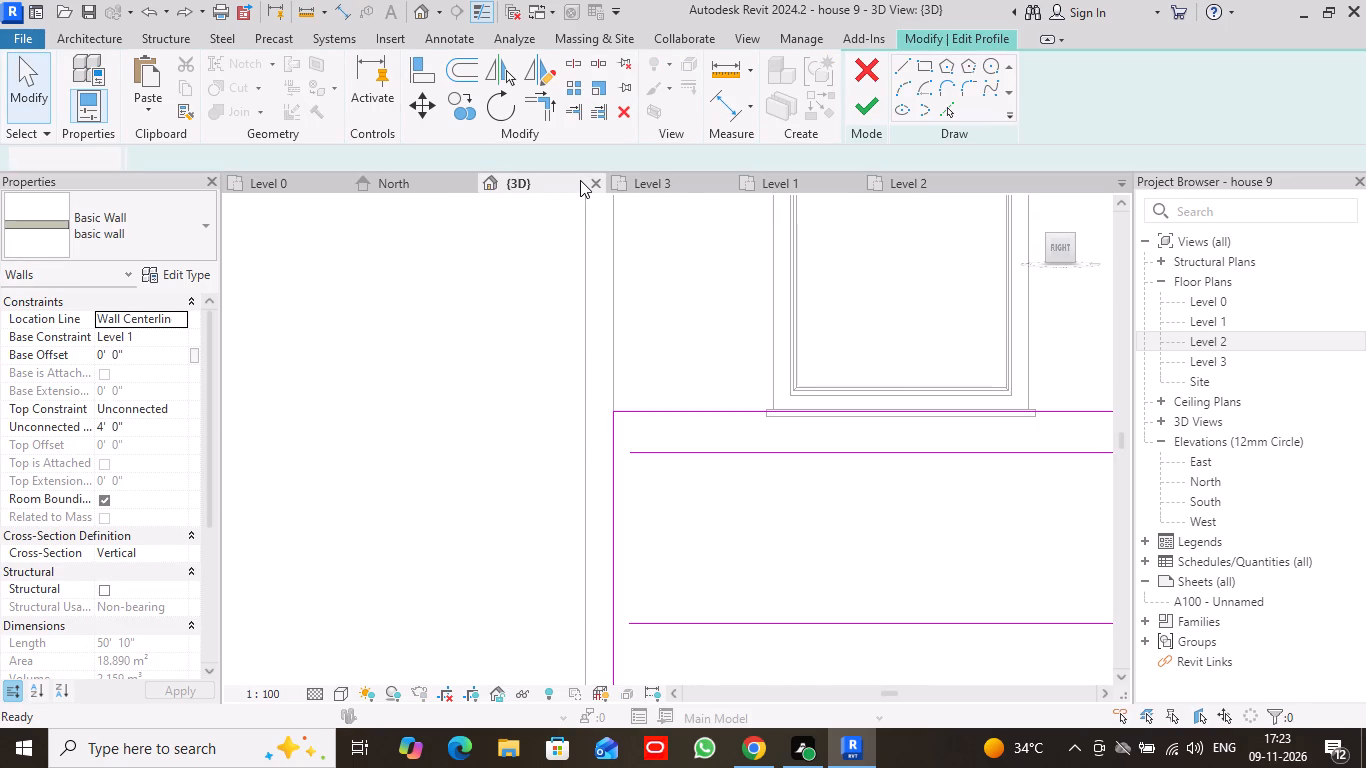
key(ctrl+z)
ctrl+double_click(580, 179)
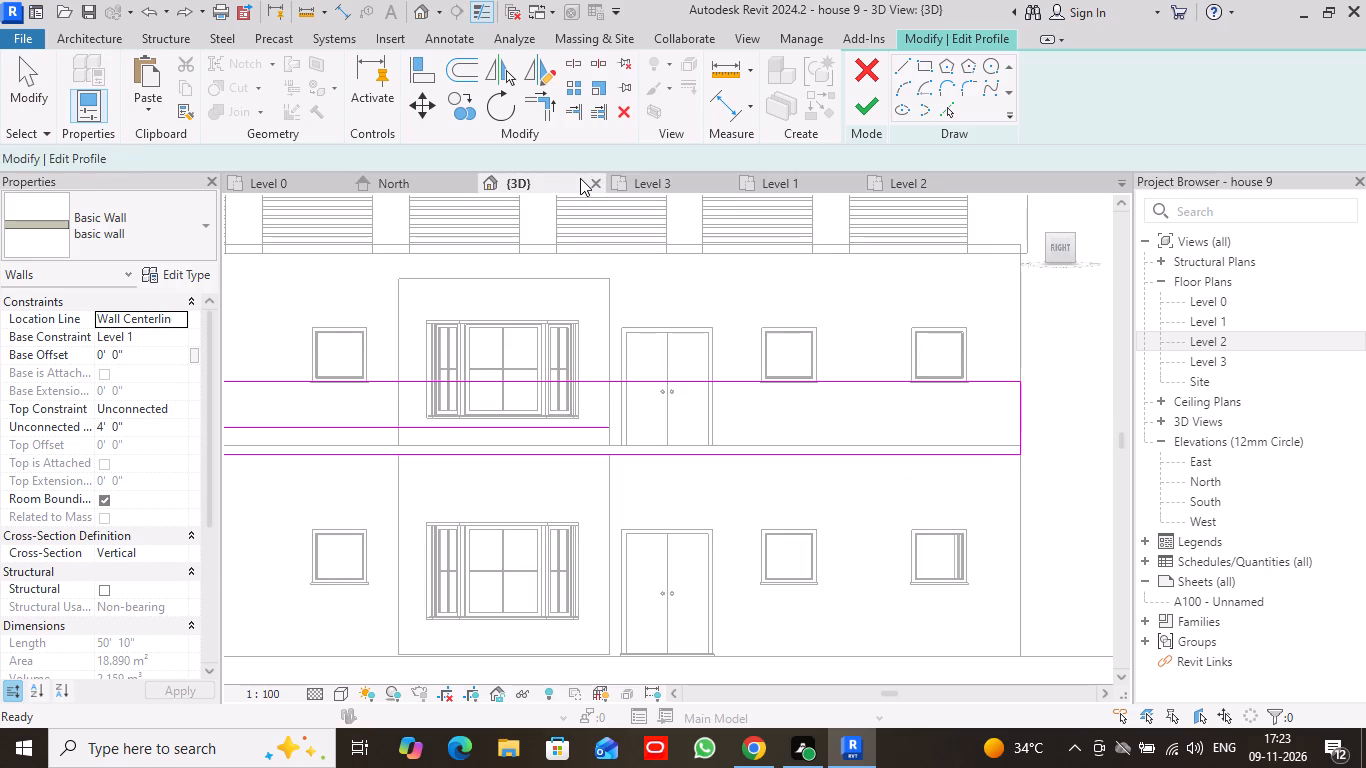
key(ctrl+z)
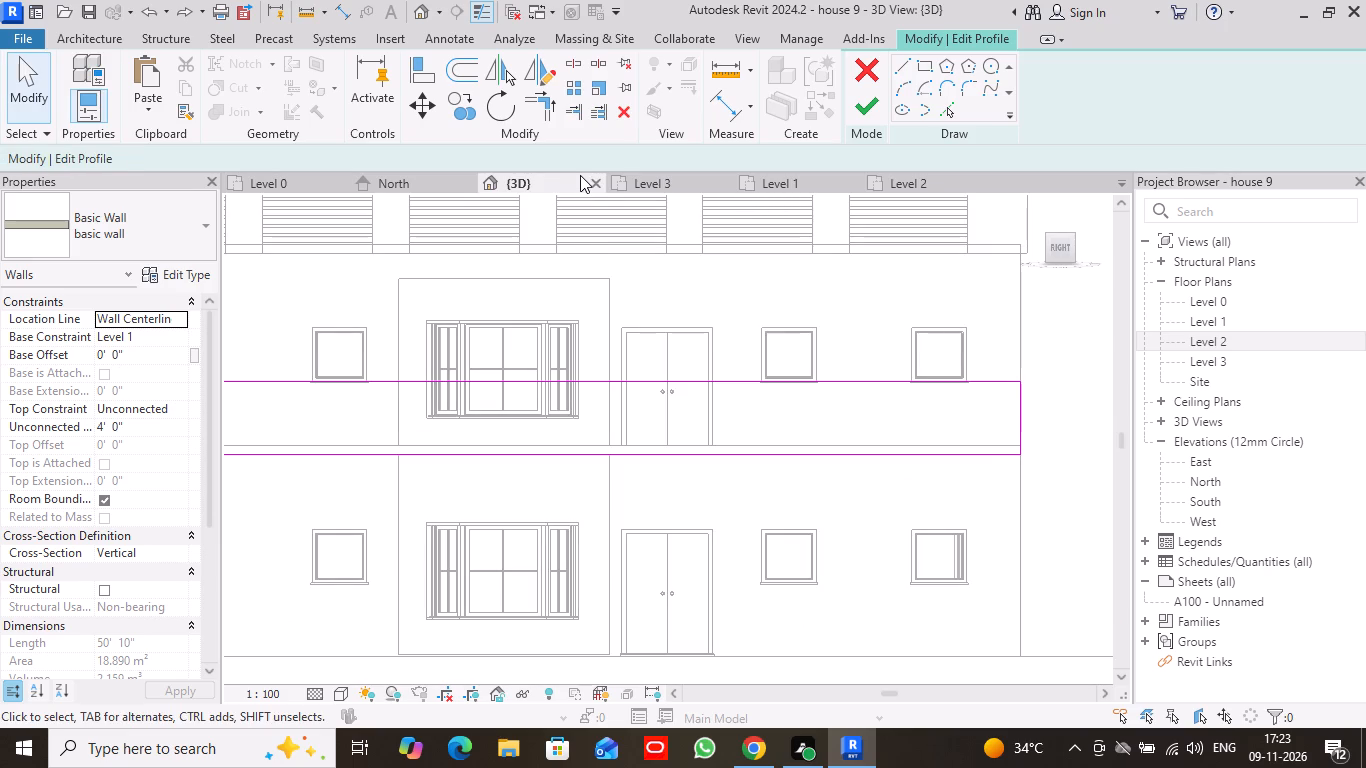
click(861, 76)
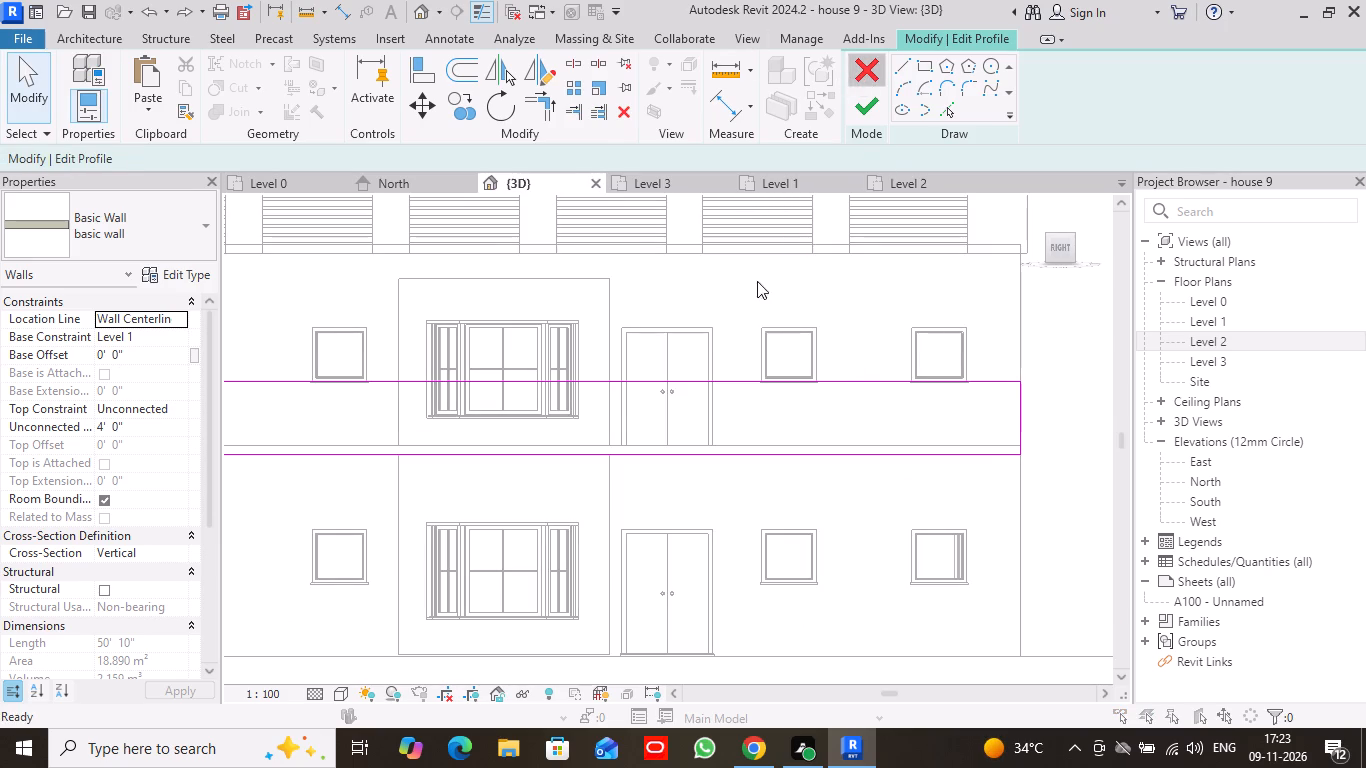
Delete the full-length Level 1 parapet wall in the 3D view.
click(732, 397)
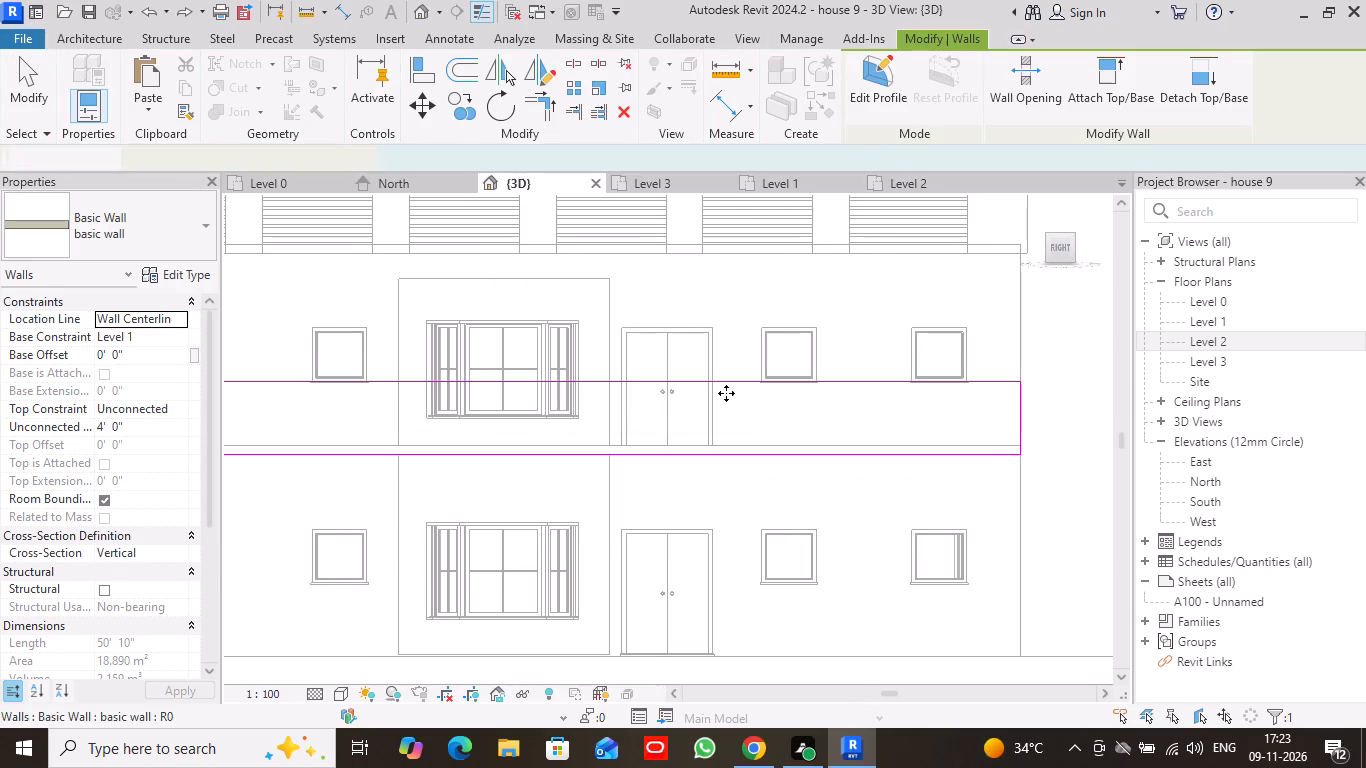
scroll(726, 393, down, 6)
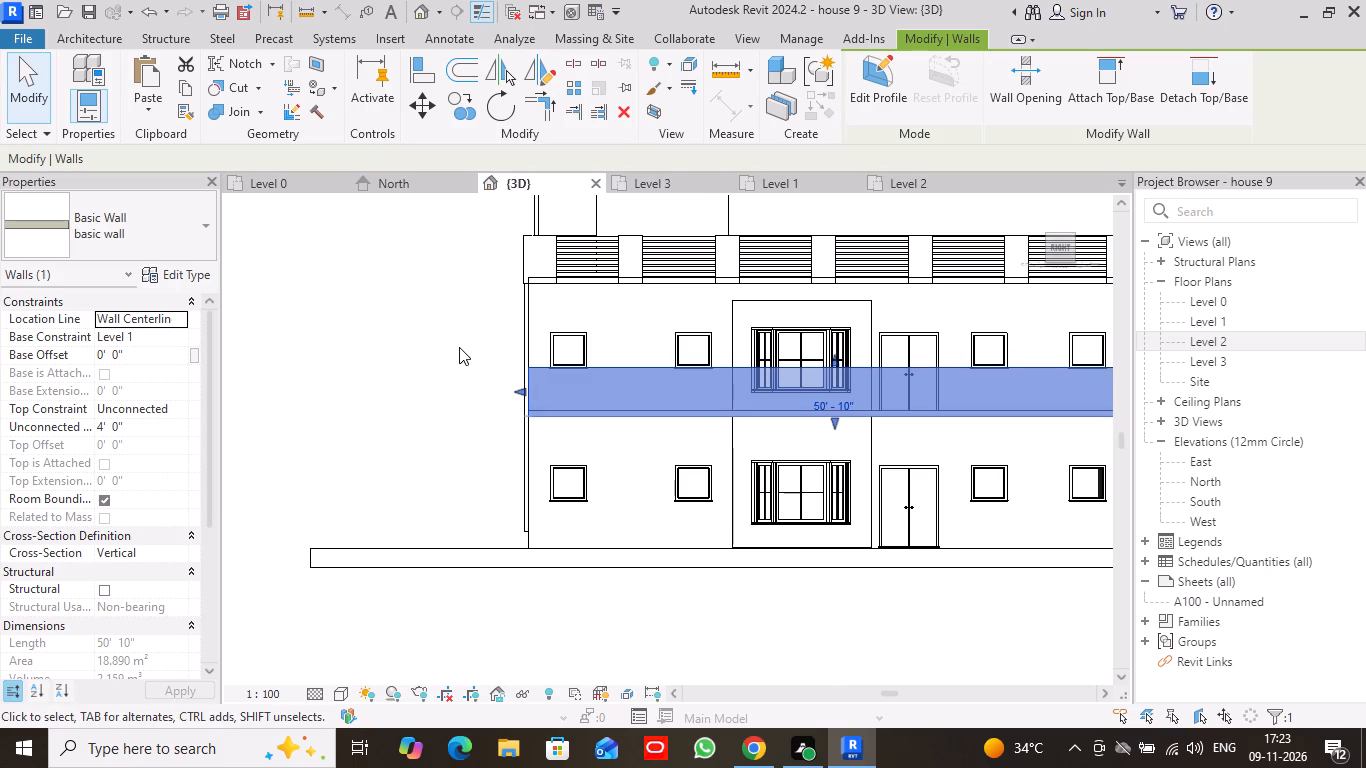
click(459, 346)
click(652, 381)
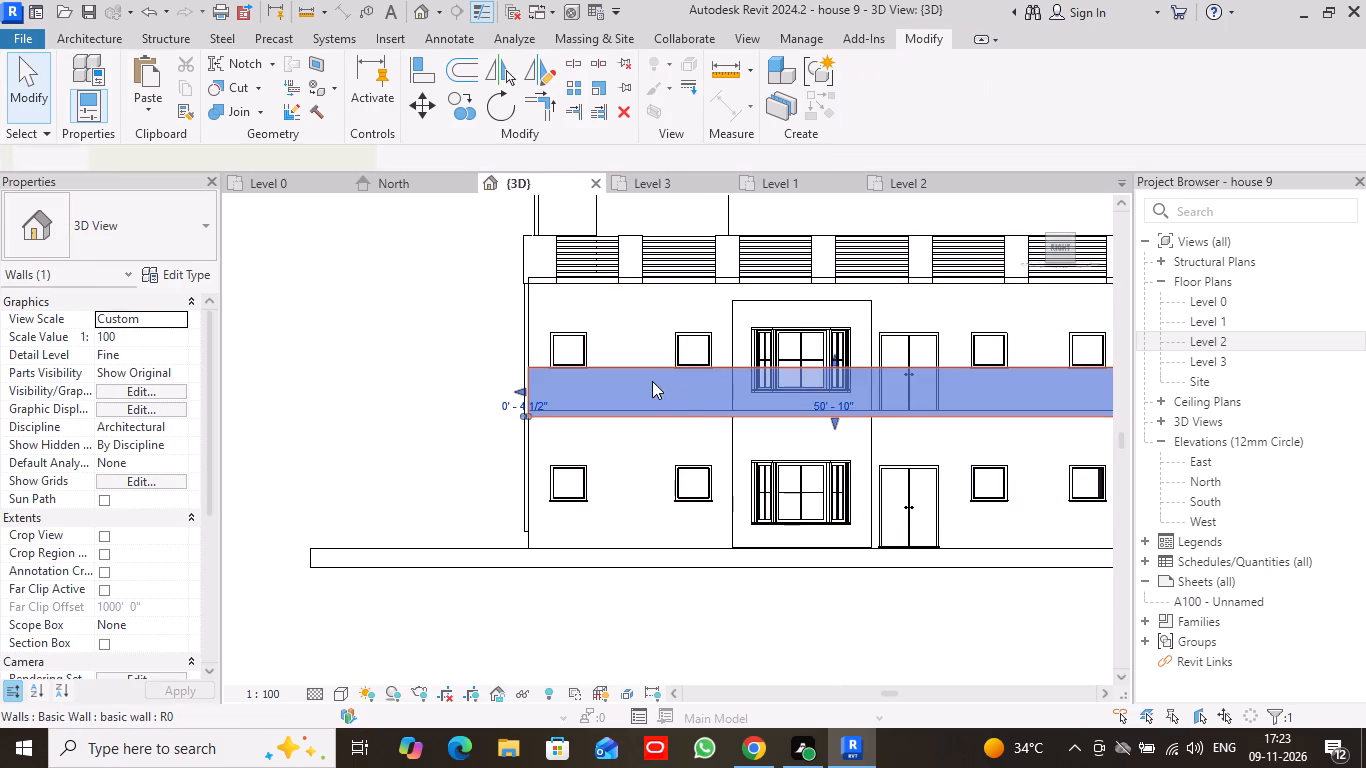
right_click(652, 381)
click(717, 411)
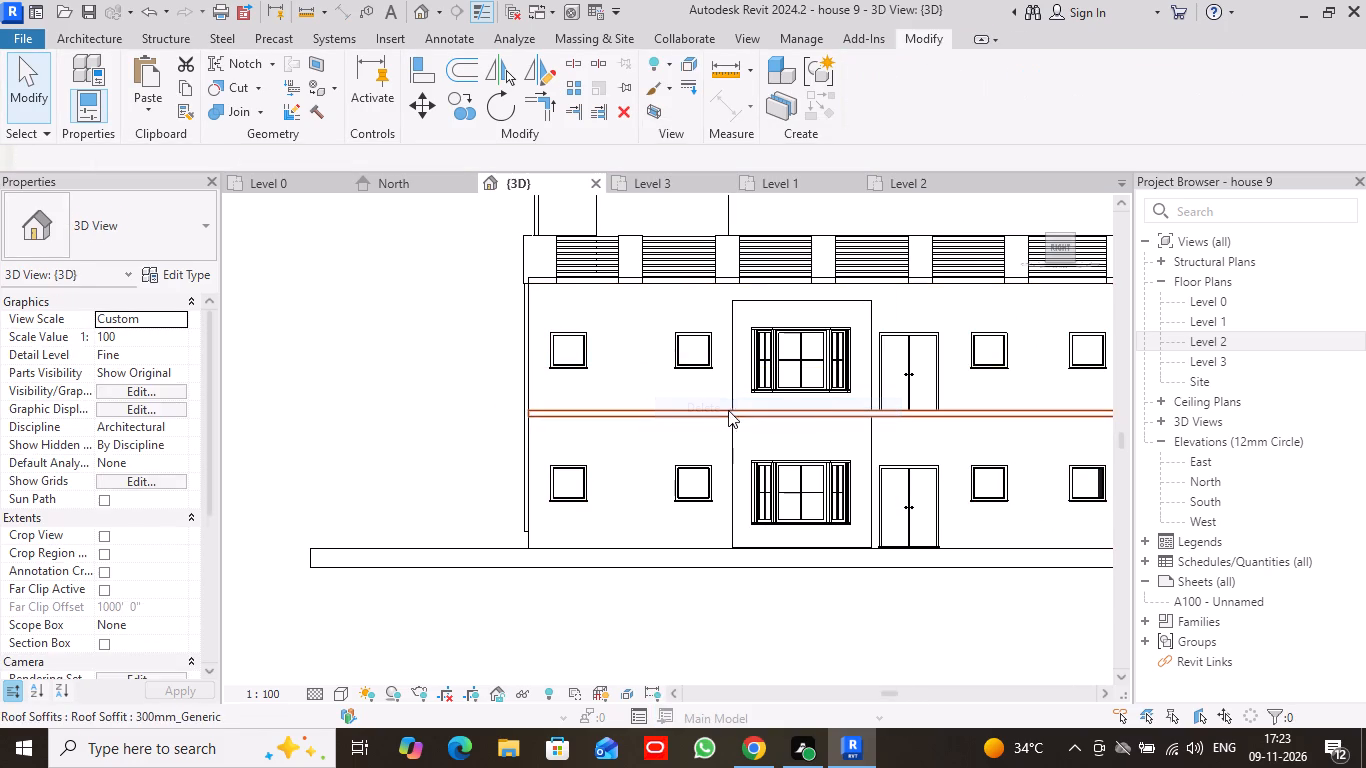
Draw an 8' 0" basic wall along the overhang edge in the Level 1 plan, facing the door and starting 1' 0" beyond the adjacent cross wall.
click(775, 171)
click(786, 191)
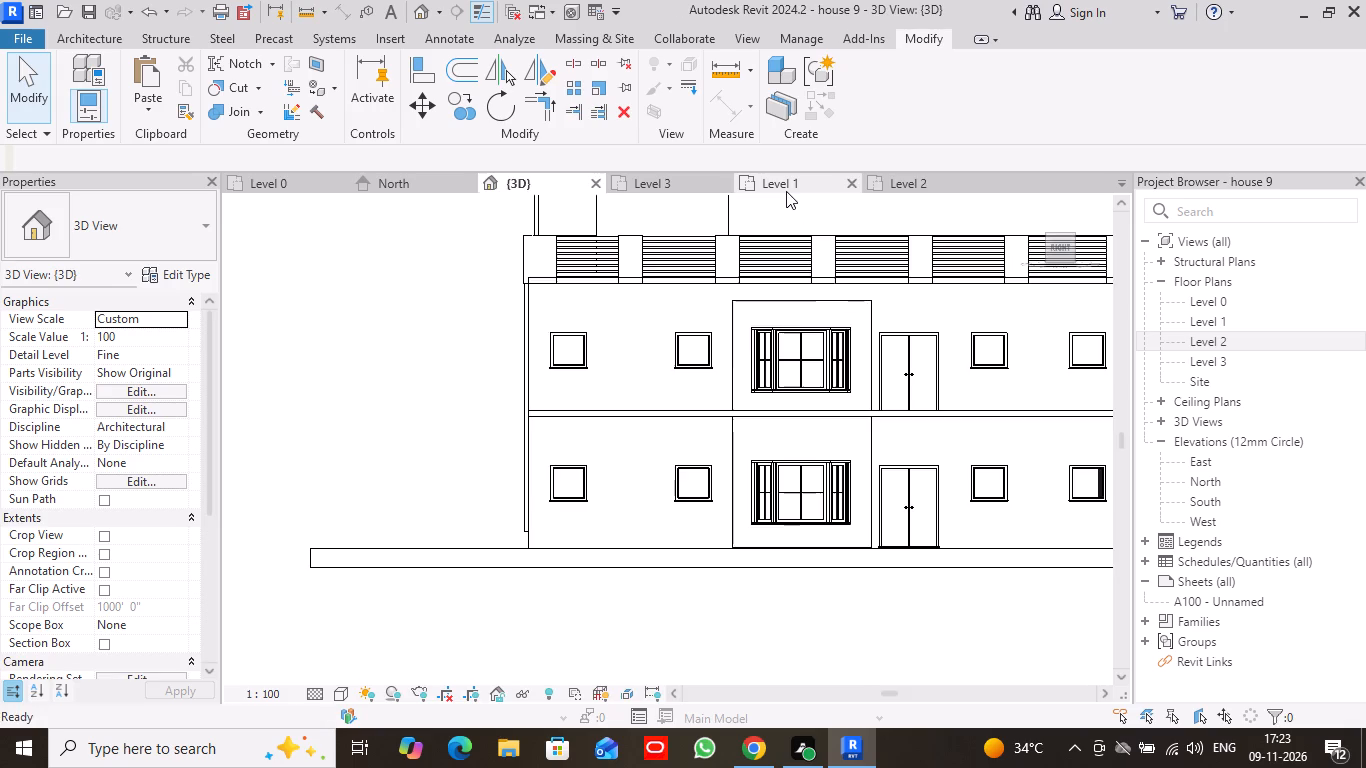
scroll(680, 370, down, 2)
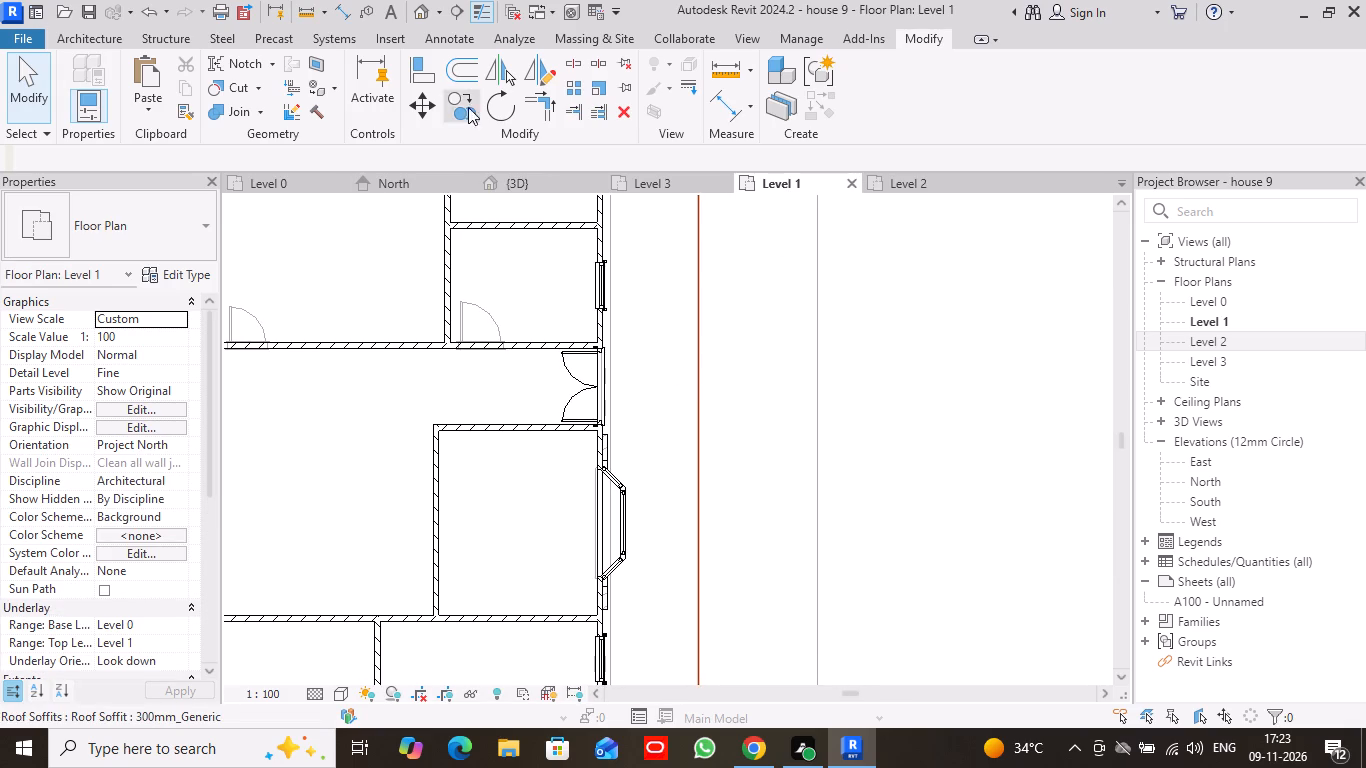
click(98, 39)
click(91, 75)
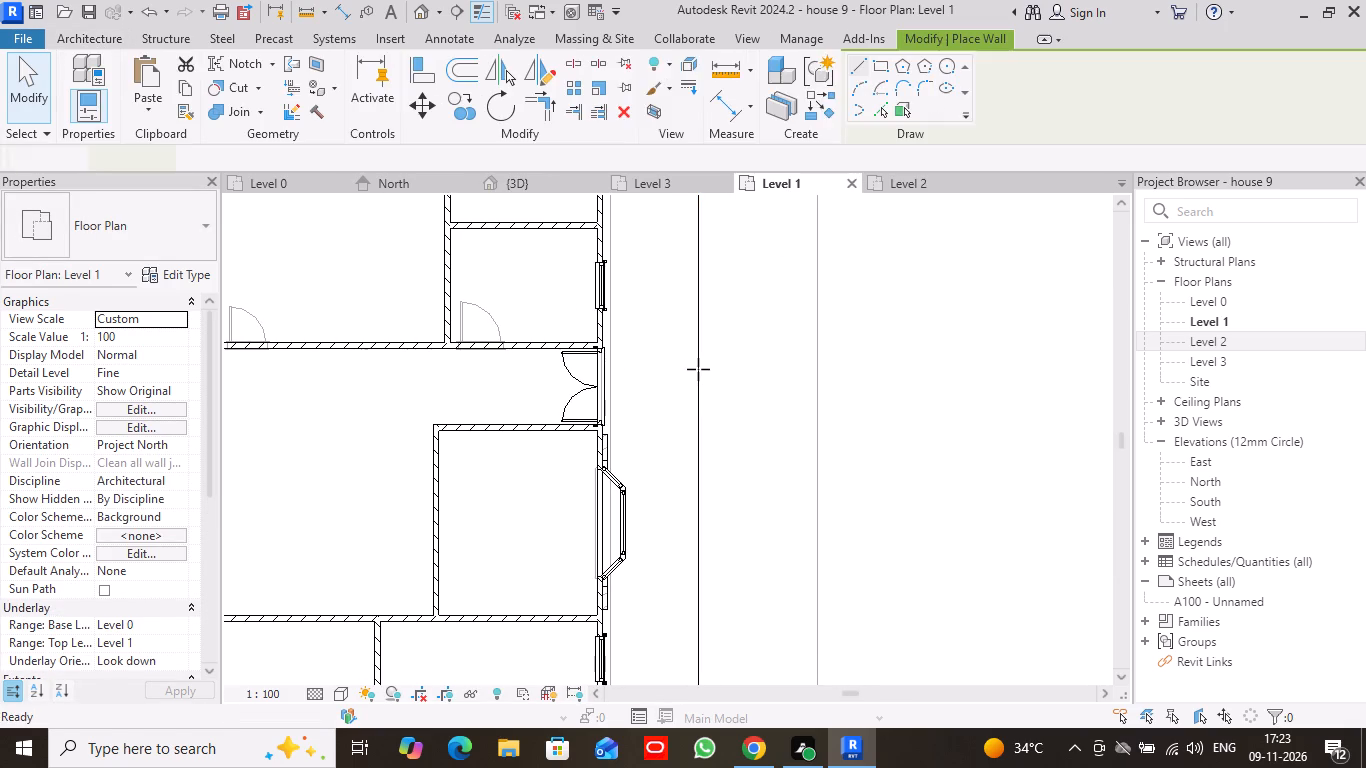
scroll(701, 366, up, 4)
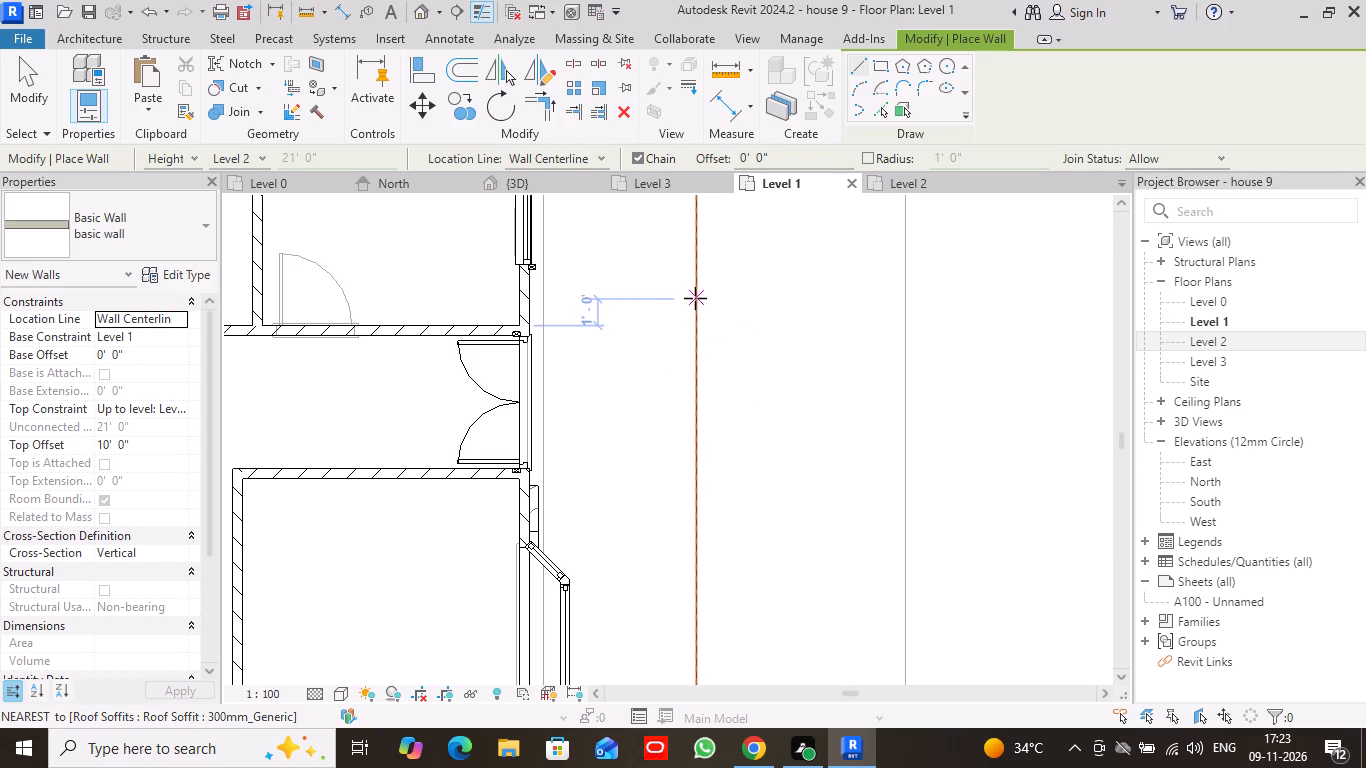
click(695, 298)
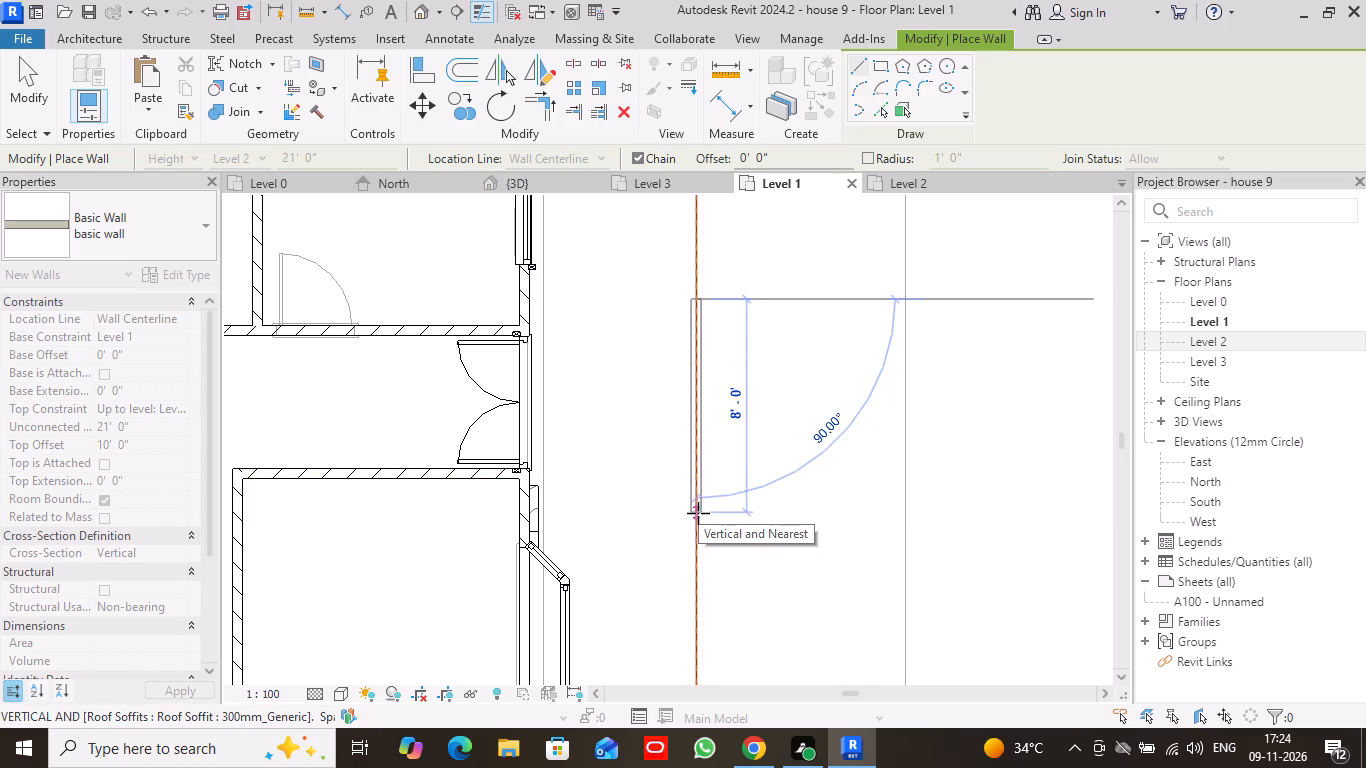
click(698, 513)
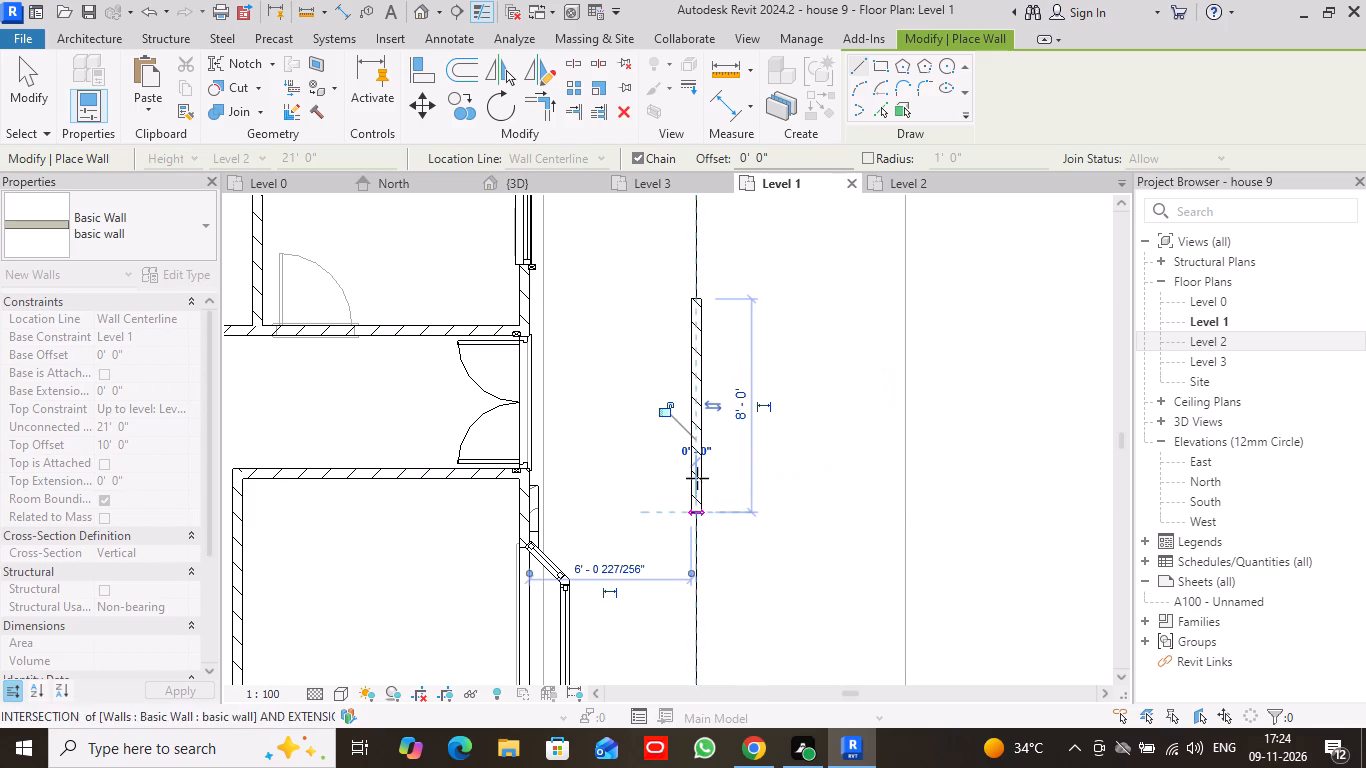
click(34, 71)
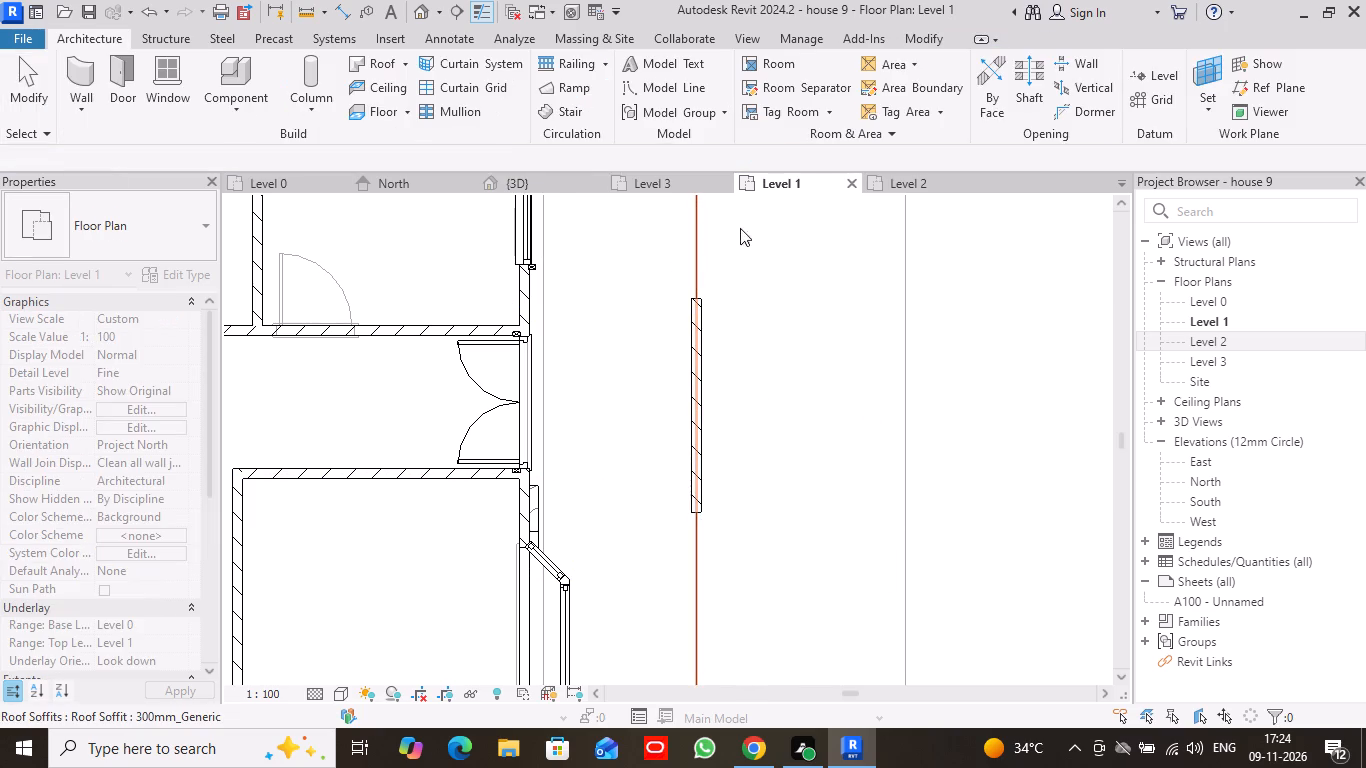
Set the wall segment in front of the door to an Unconnected top constraint with a height of 4' 0".
click(536, 182)
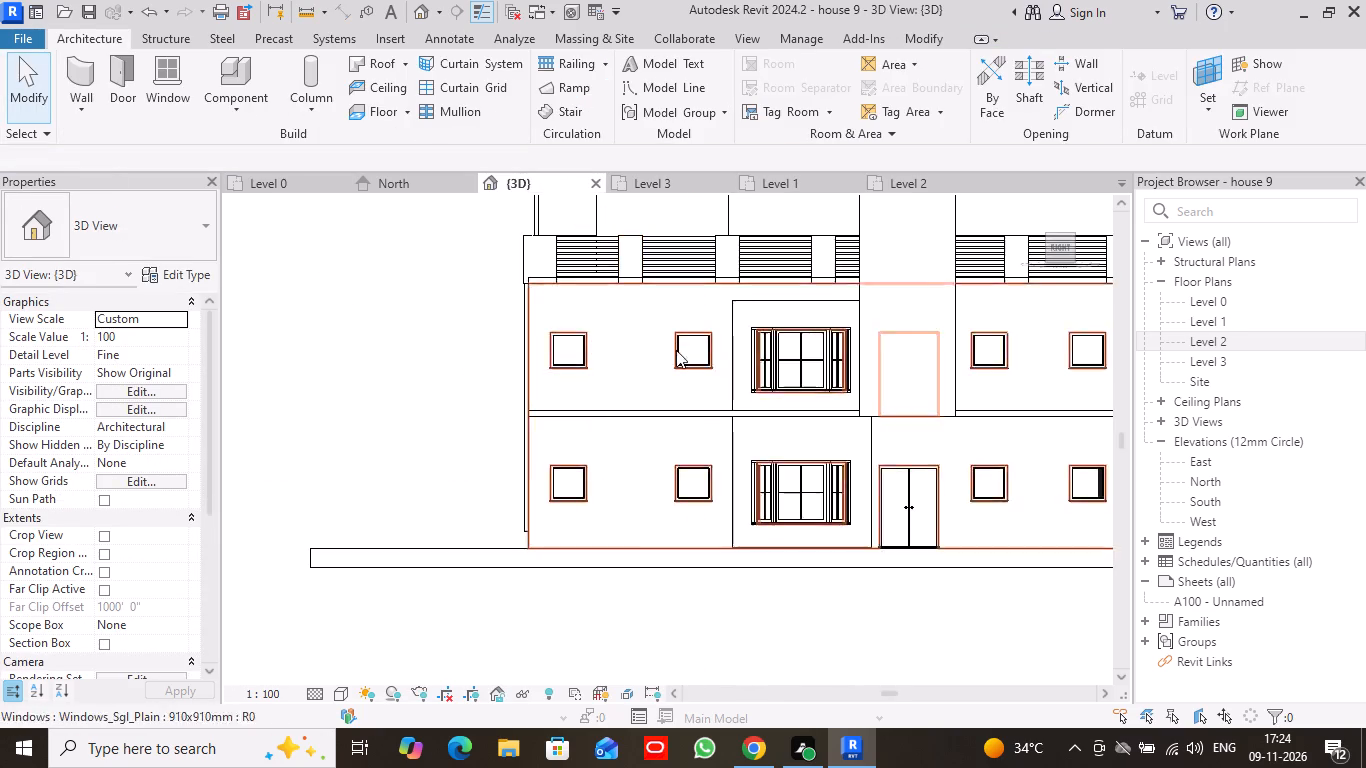
scroll(676, 350, down, 2)
click(847, 223)
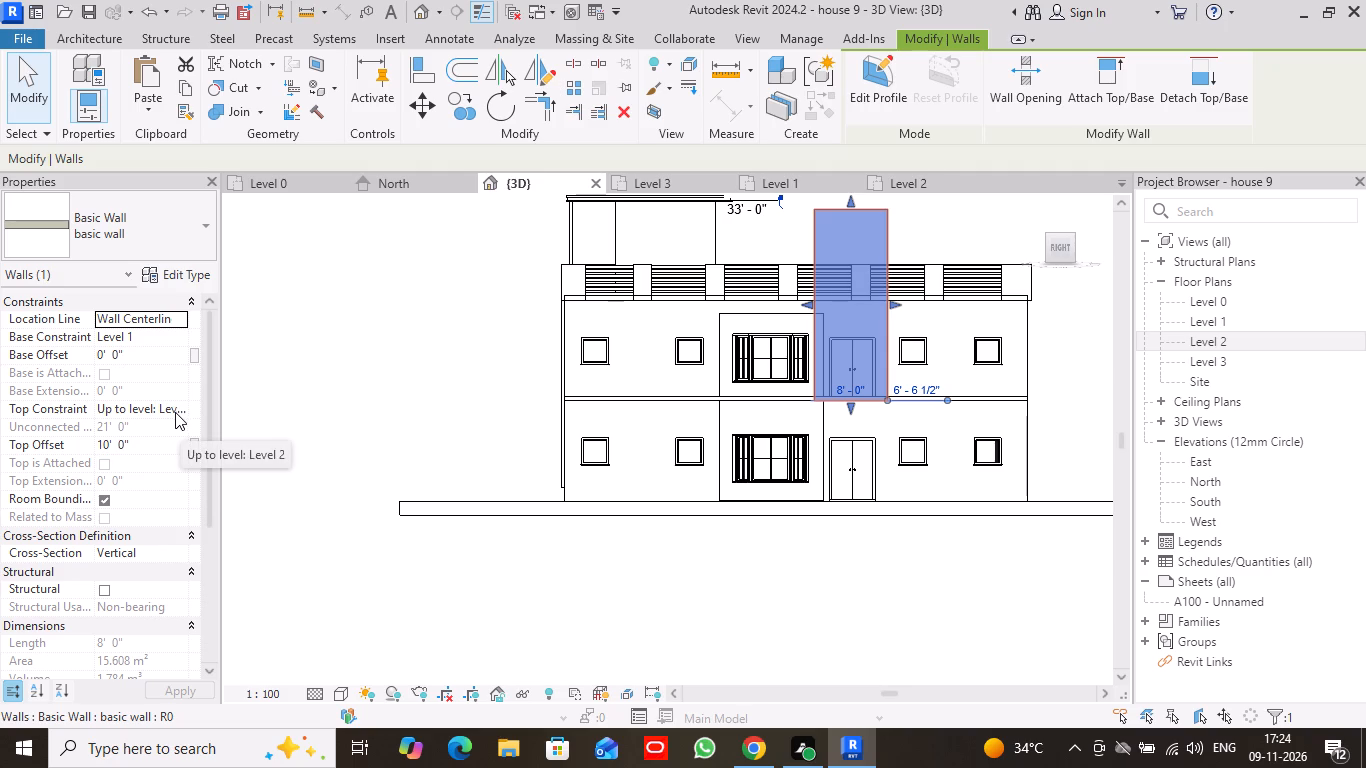
click(178, 412)
click(164, 426)
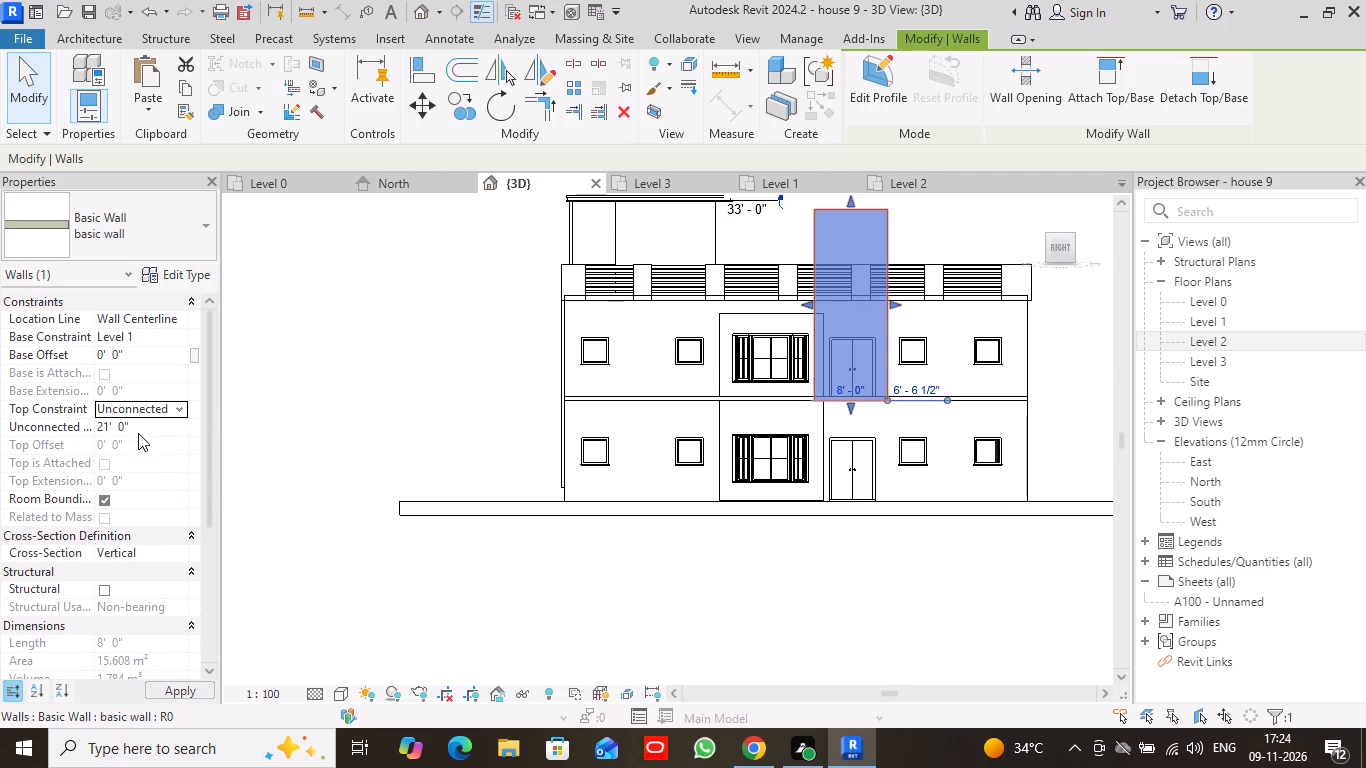
click(130, 425)
drag(130, 425, 91, 429)
key(4)
key(apostrophe)
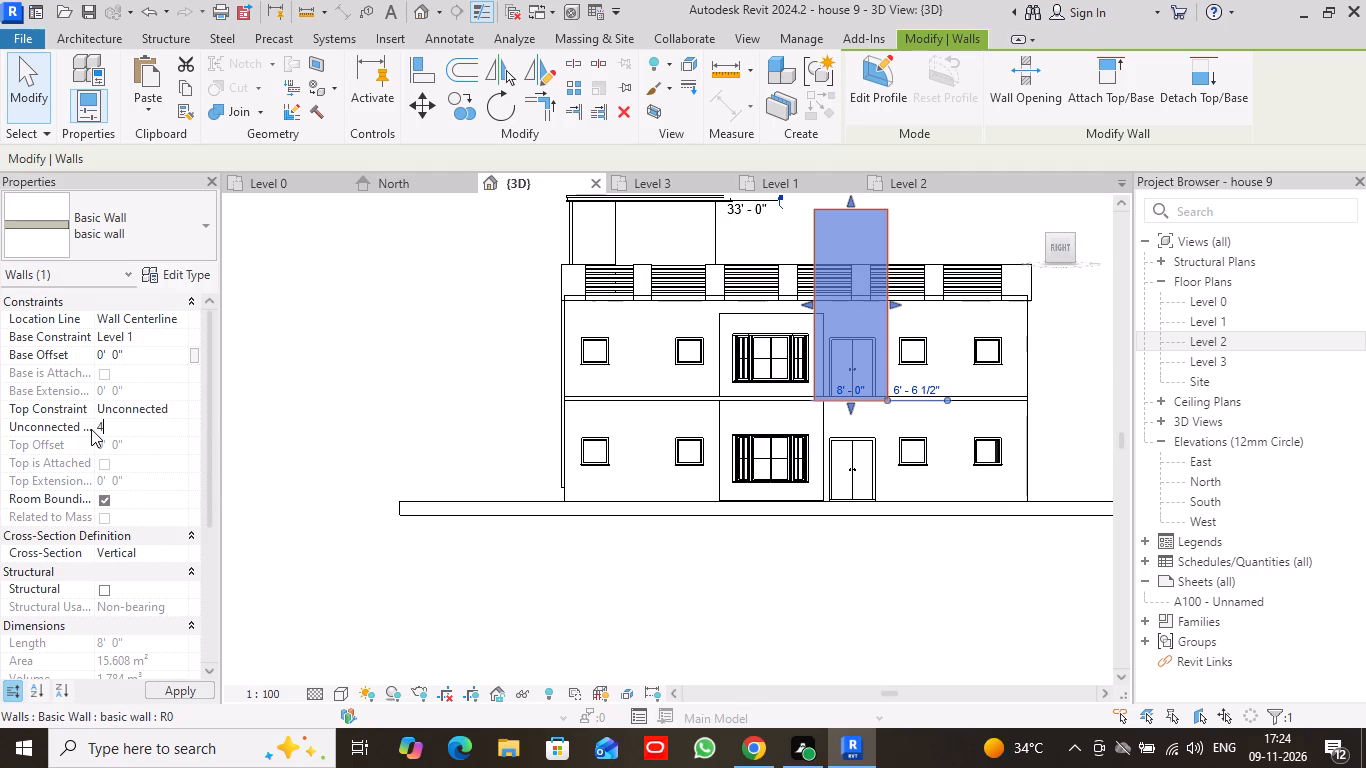
key(Return)
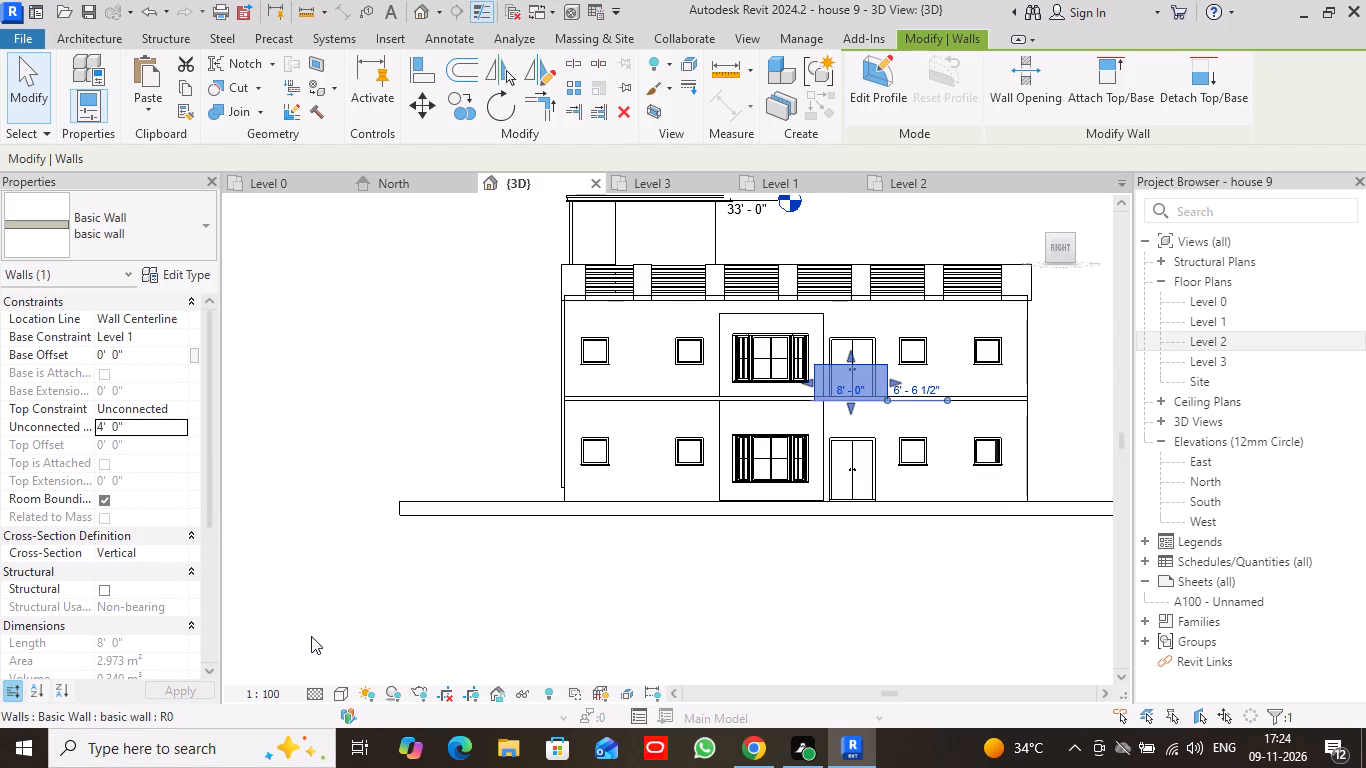
click(16, 97)
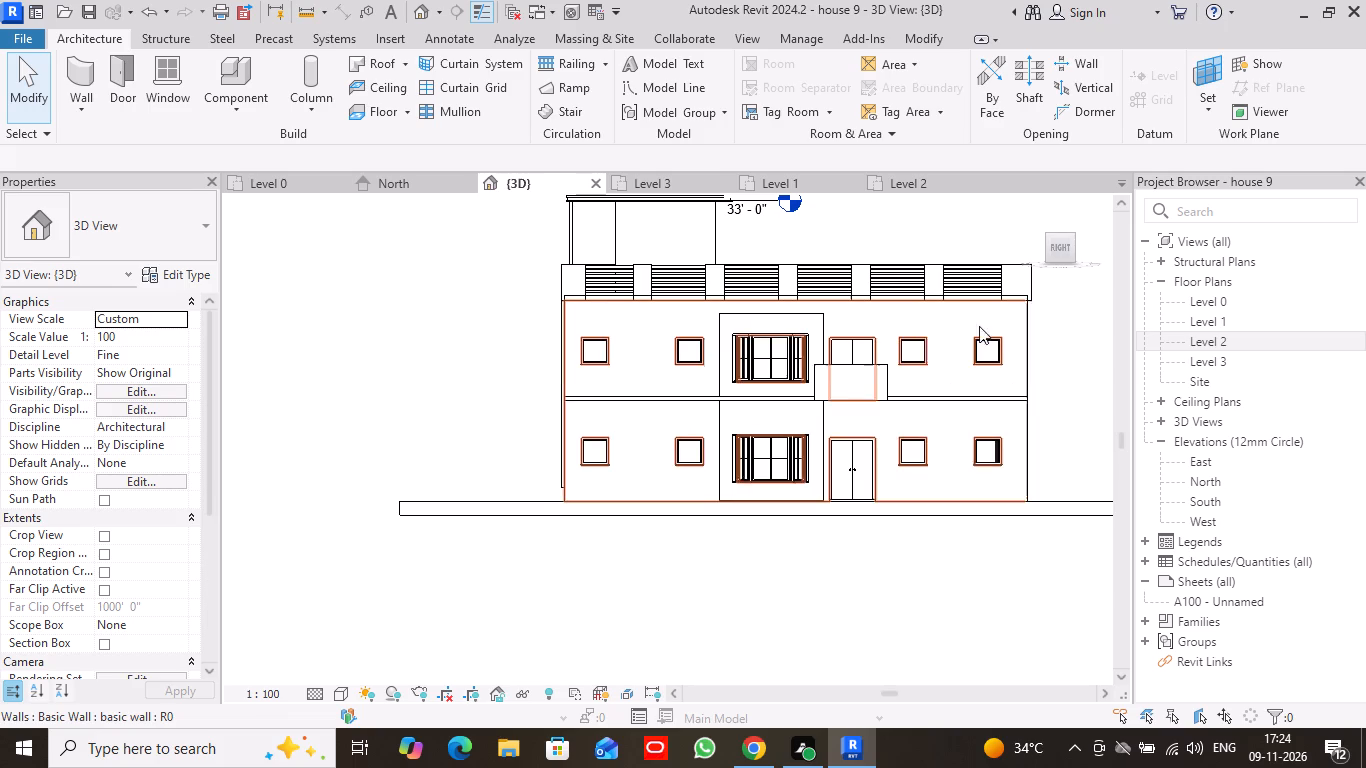
Draw a basic wall about 15' 4 1/2" long in the Level 1 plan from the door segment's north end to the overhang's north corner.
scroll(820, 390, up, 6)
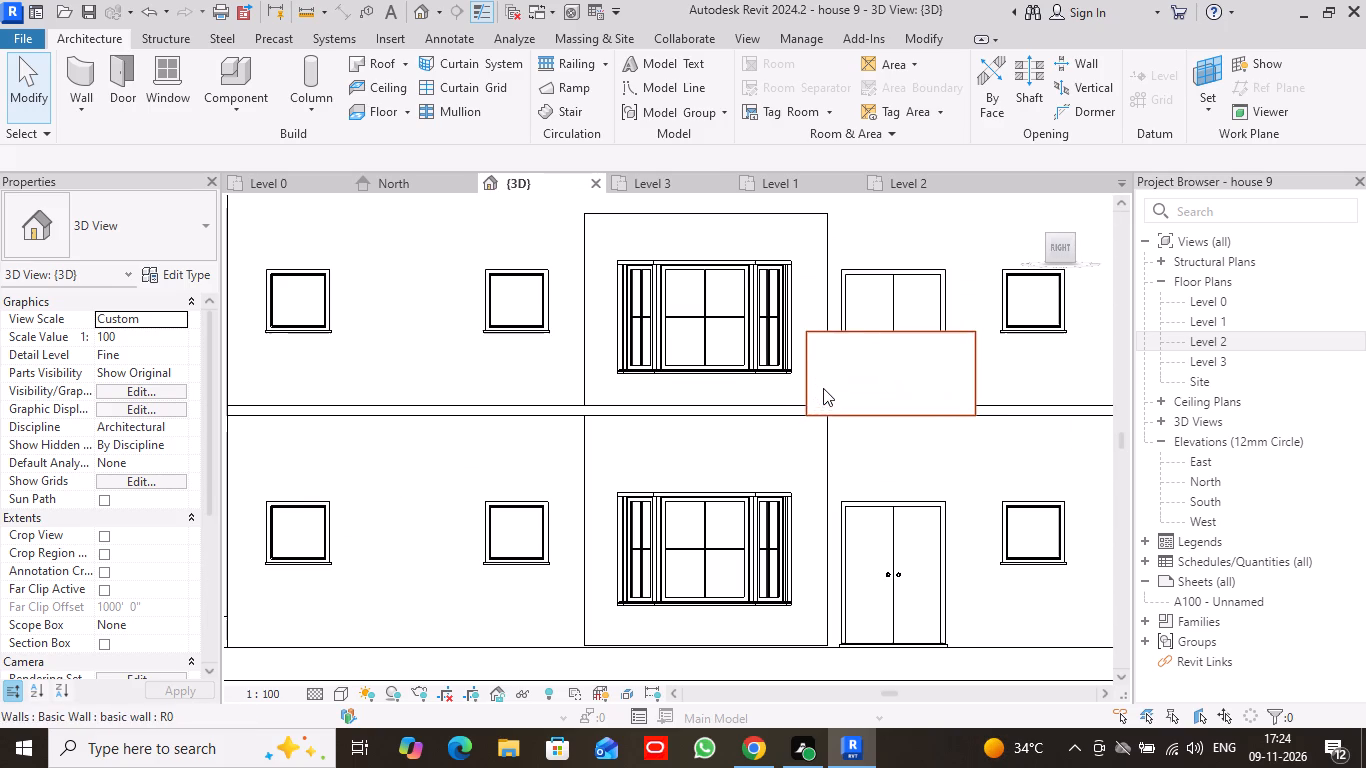
scroll(823, 391, down, 2)
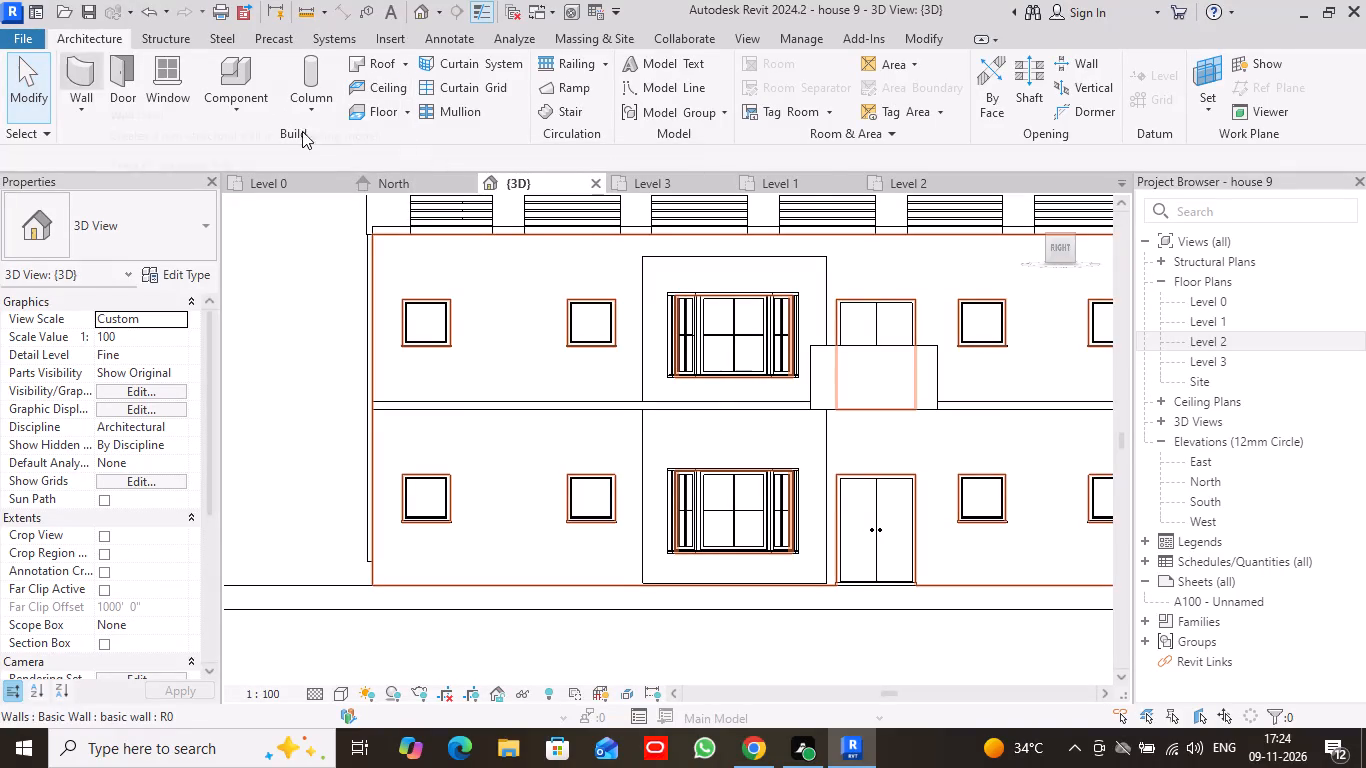
click(805, 188)
scroll(781, 316, down, 5)
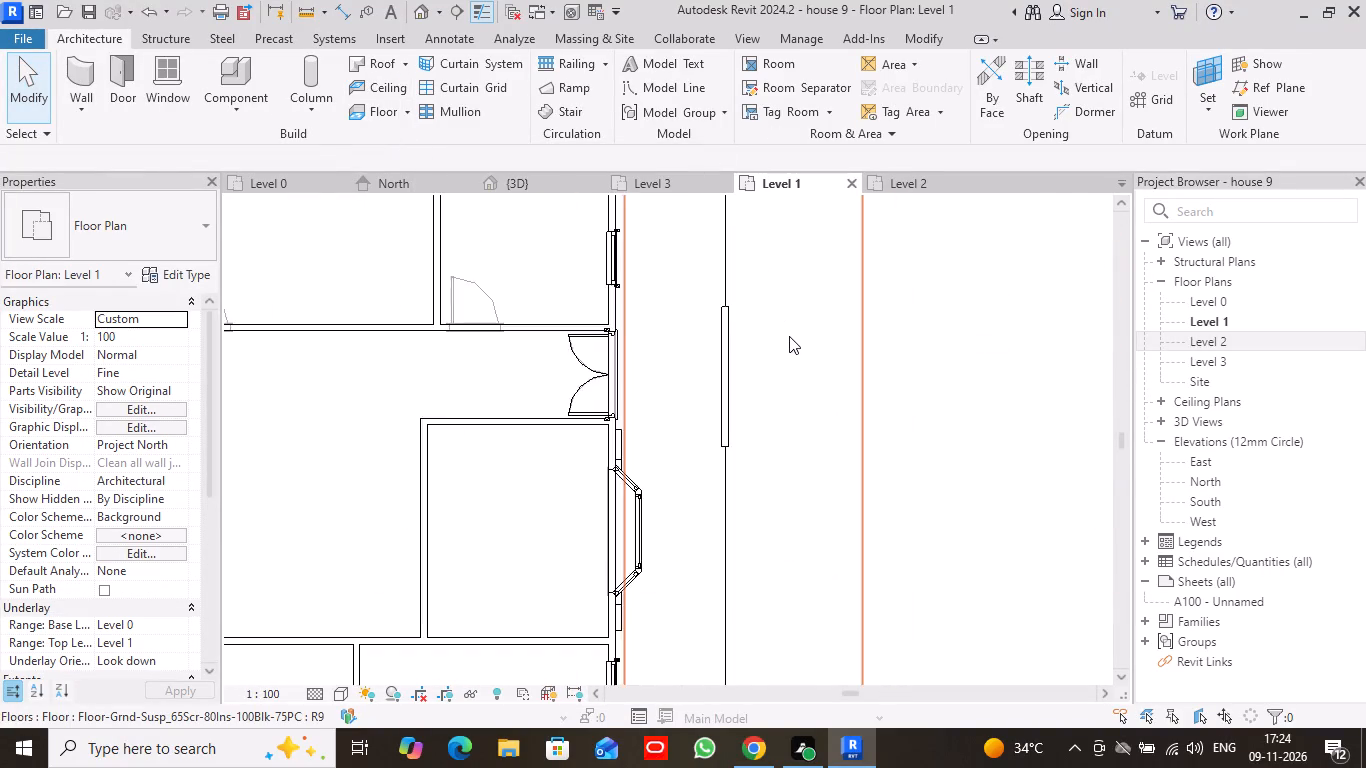
scroll(789, 336, down, 4)
middle_drag(789, 332, 758, 329)
scroll(758, 329, up, 2)
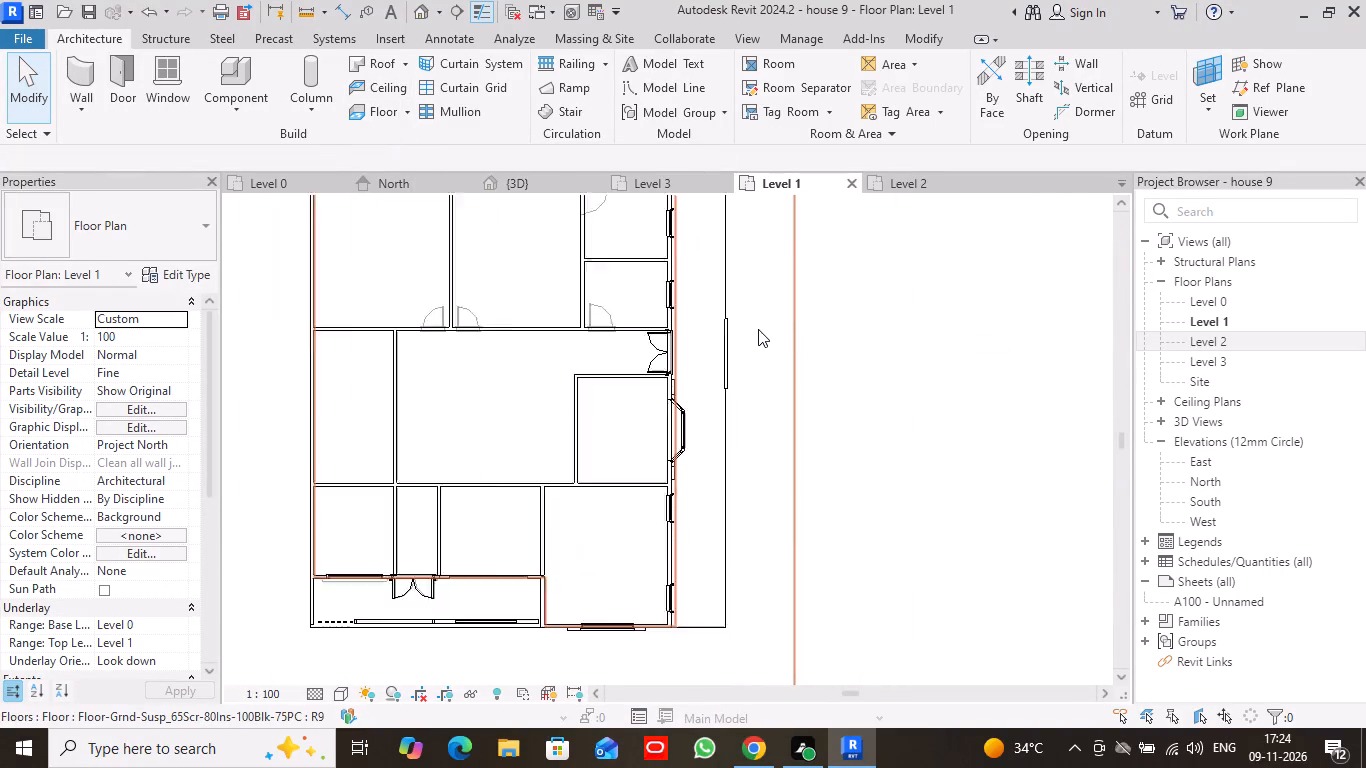
scroll(758, 329, up, 2)
middle_drag(743, 270, 757, 317)
click(72, 73)
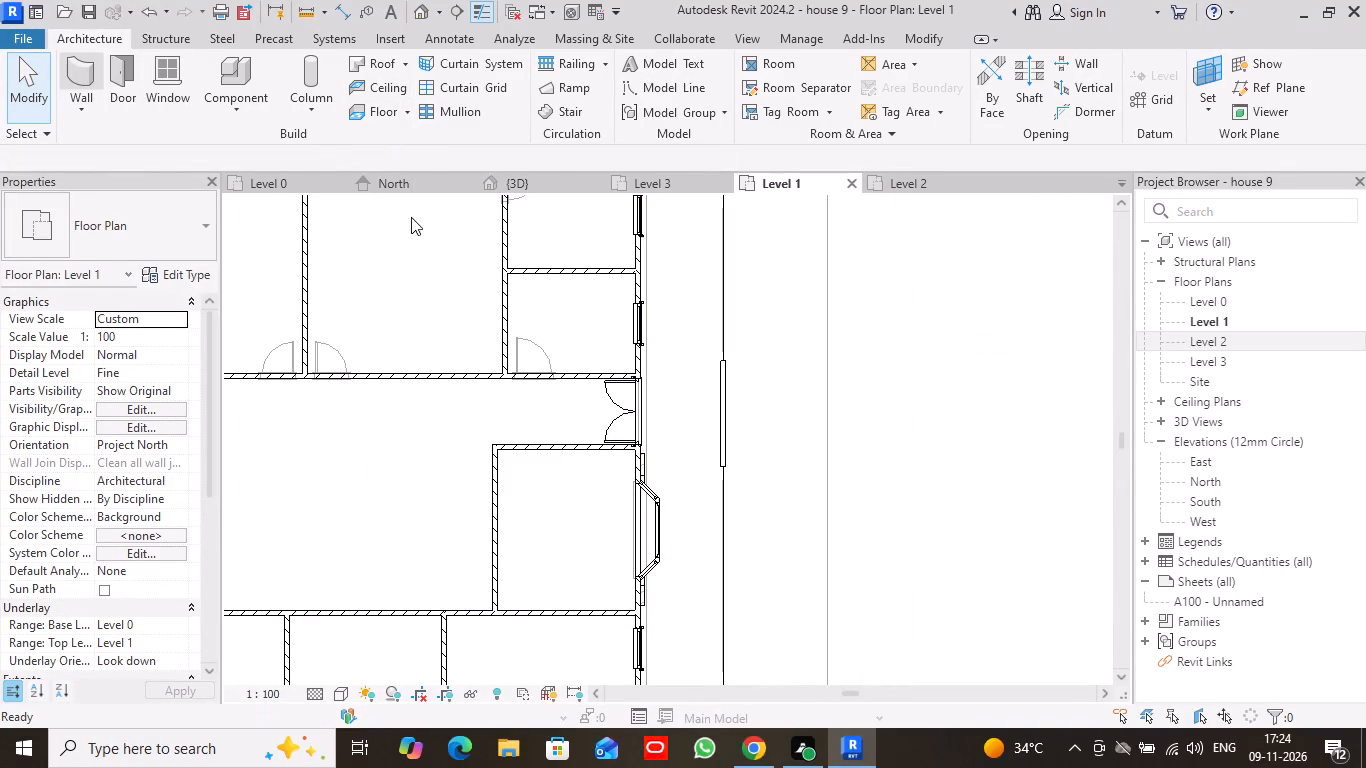
scroll(739, 304, down, 3)
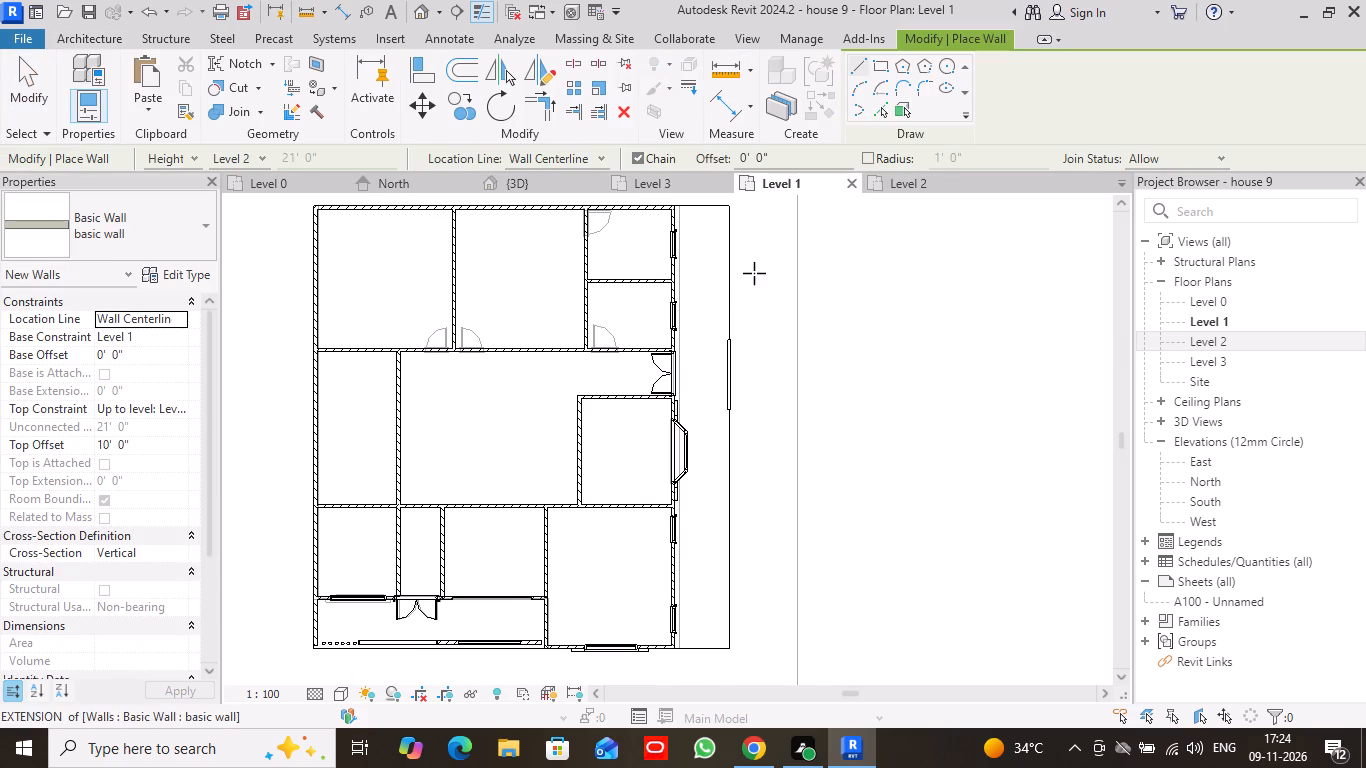
click(729, 338)
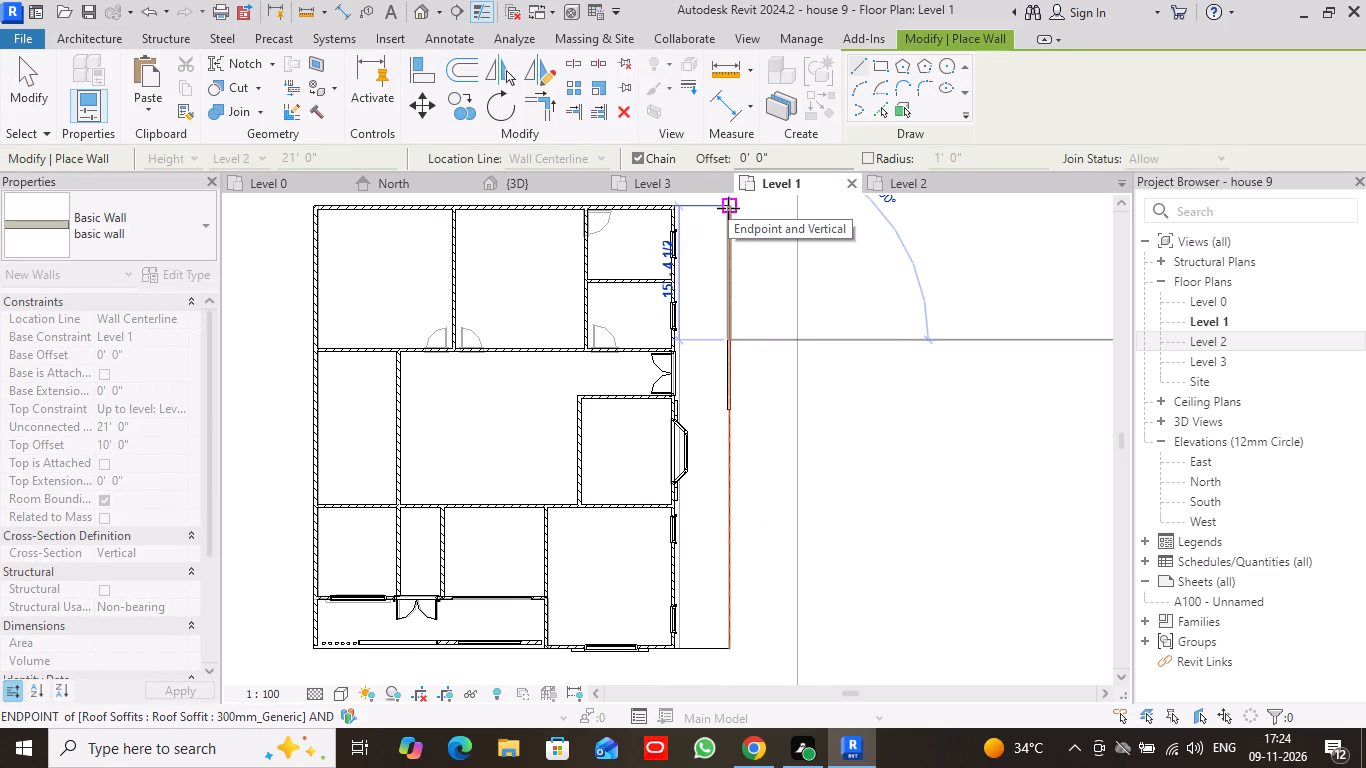
click(728, 208)
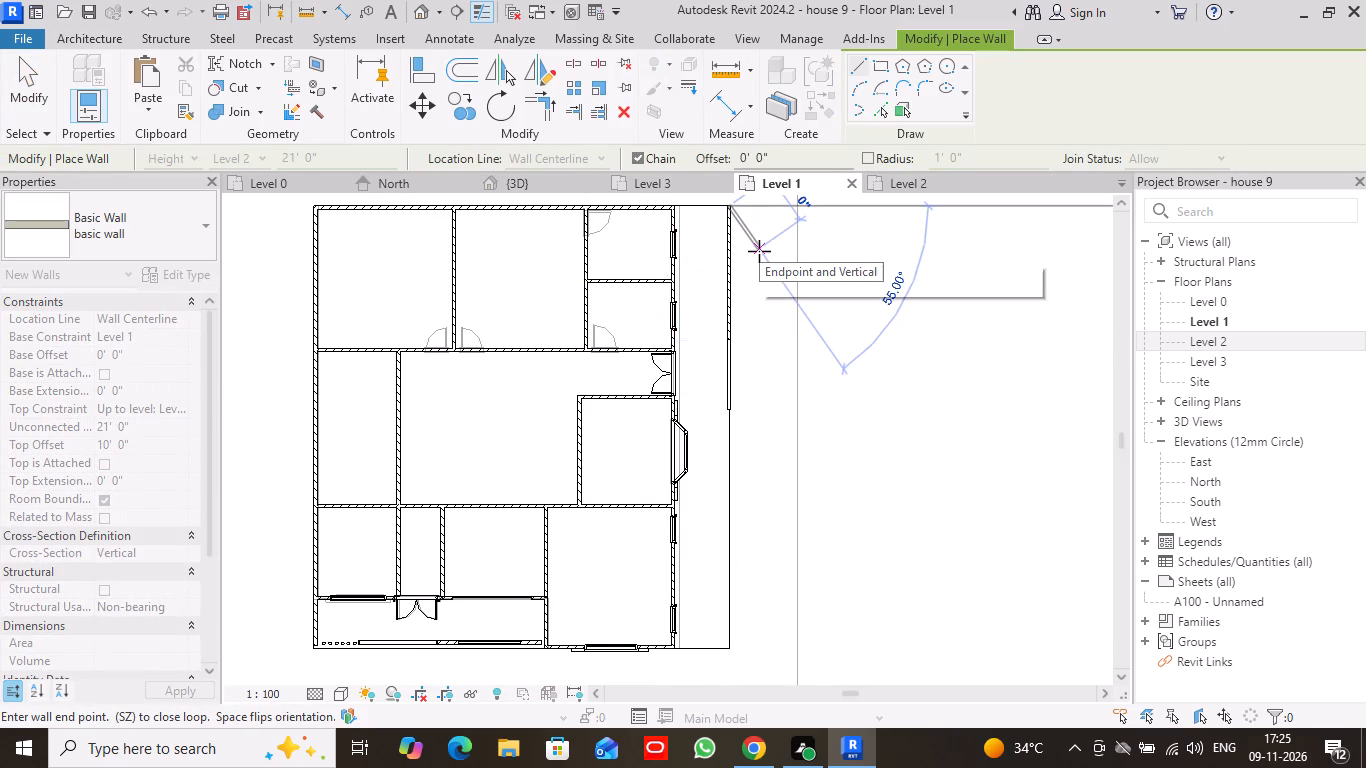
key(Escape)
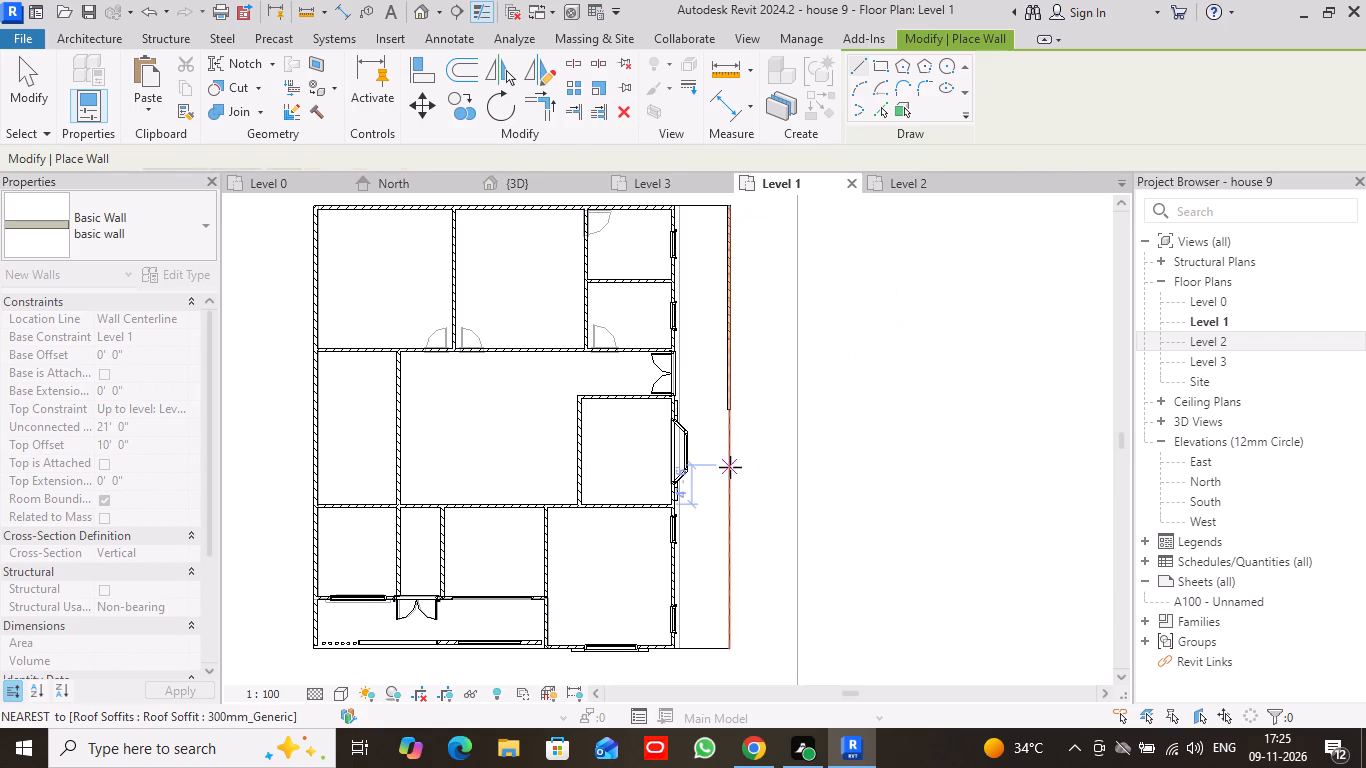
Draw a basic wall about 27' 5 1/2" long from the door segment's south end to the overhang's south corner.
scroll(730, 467, up, 4)
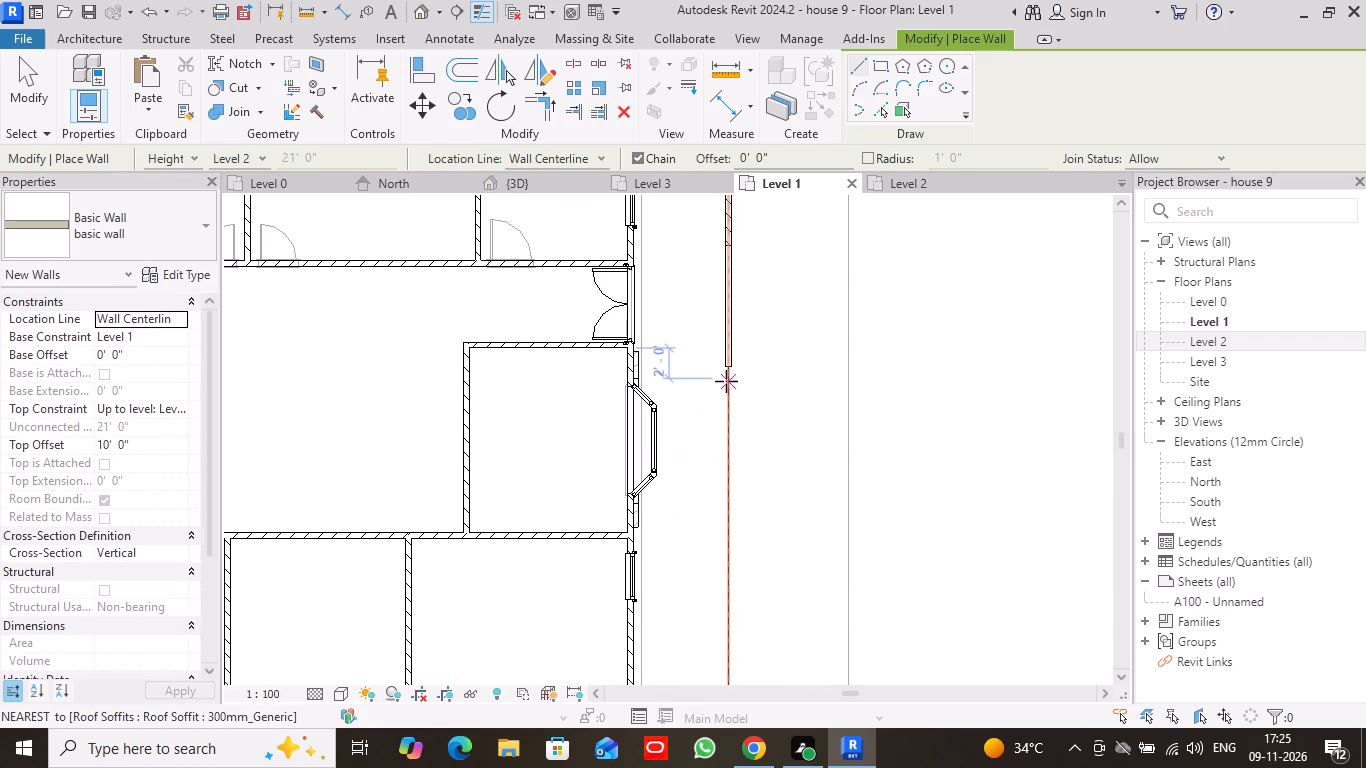
click(727, 368)
scroll(708, 570, down, 2)
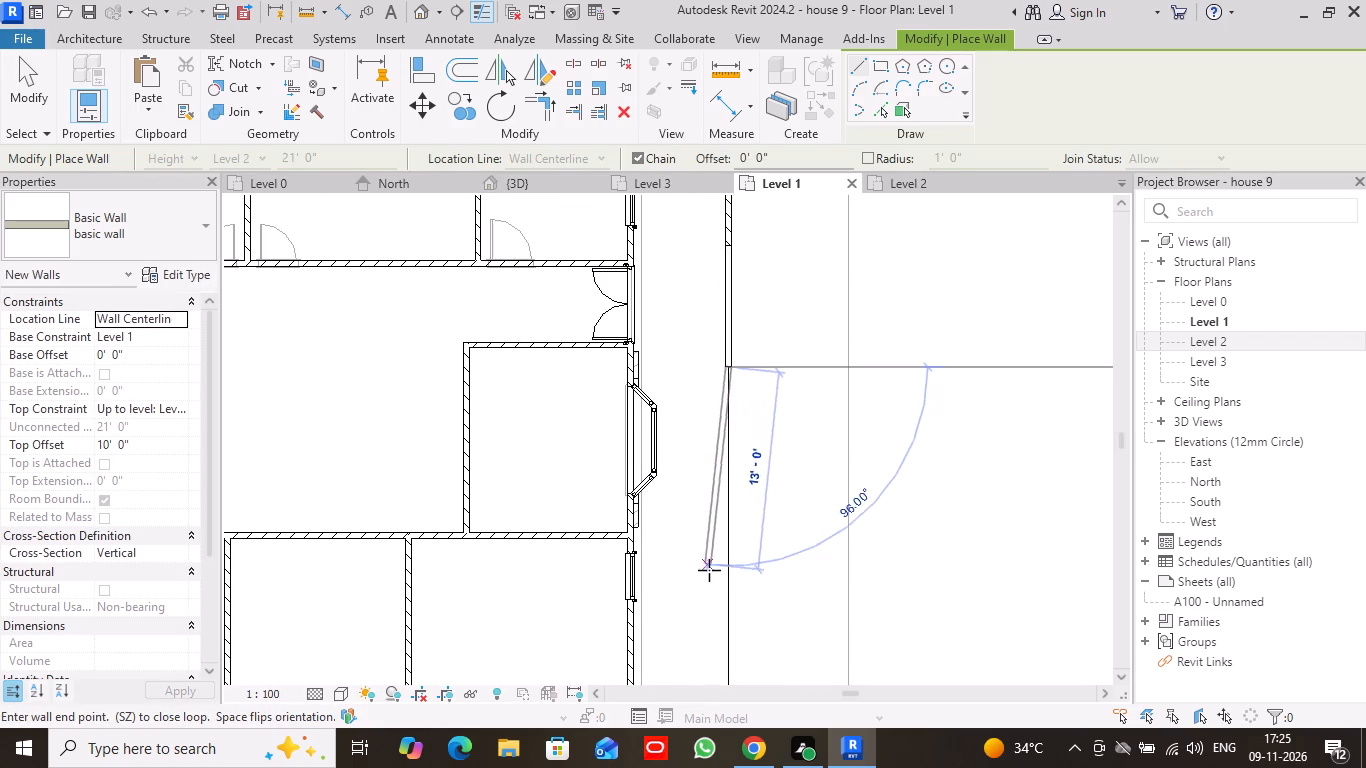
scroll(709, 570, down, 8)
middle_drag(709, 570, 702, 326)
scroll(702, 326, up, 1)
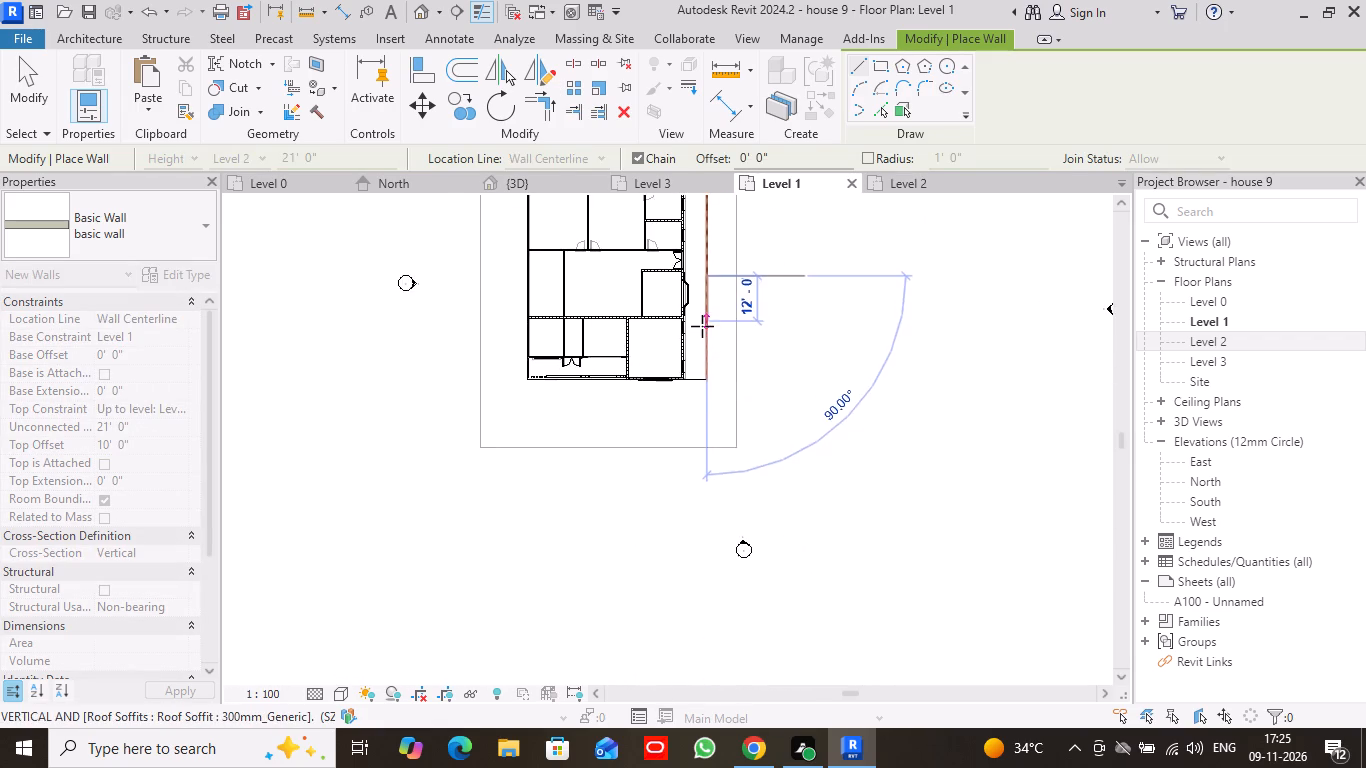
scroll(702, 326, up, 12)
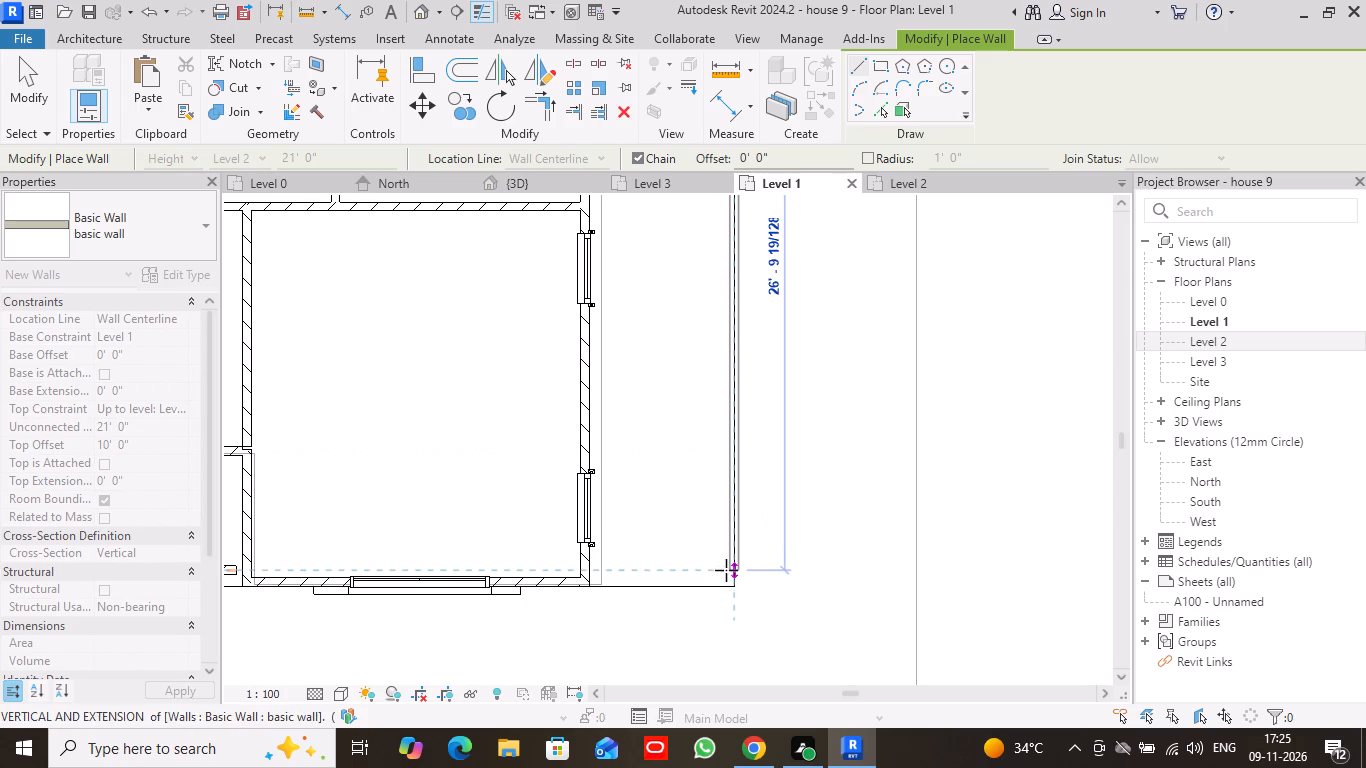
click(730, 579)
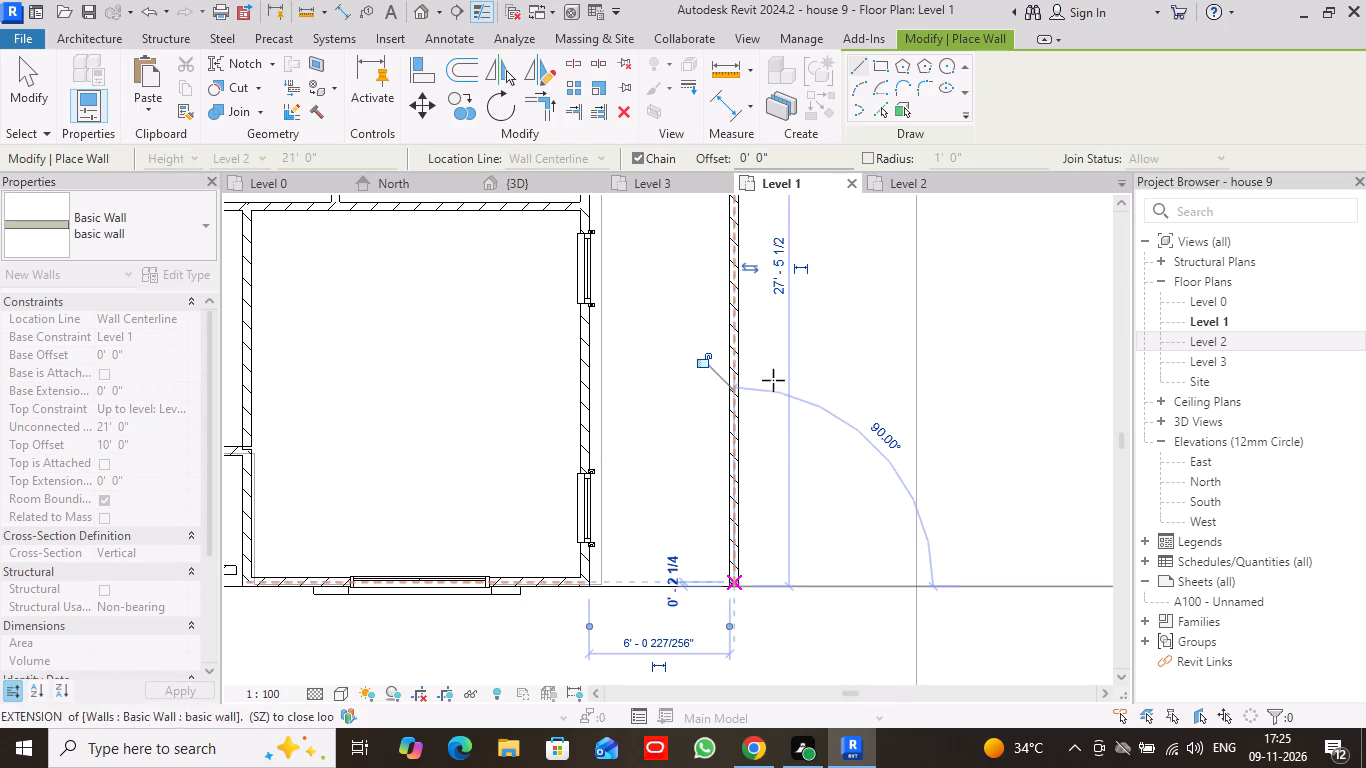
click(18, 77)
In the 3D view, set the two parapet walls flanking the door segment to an Unconnected top constraint with a height of 1' 6".
scroll(673, 454, down, 4)
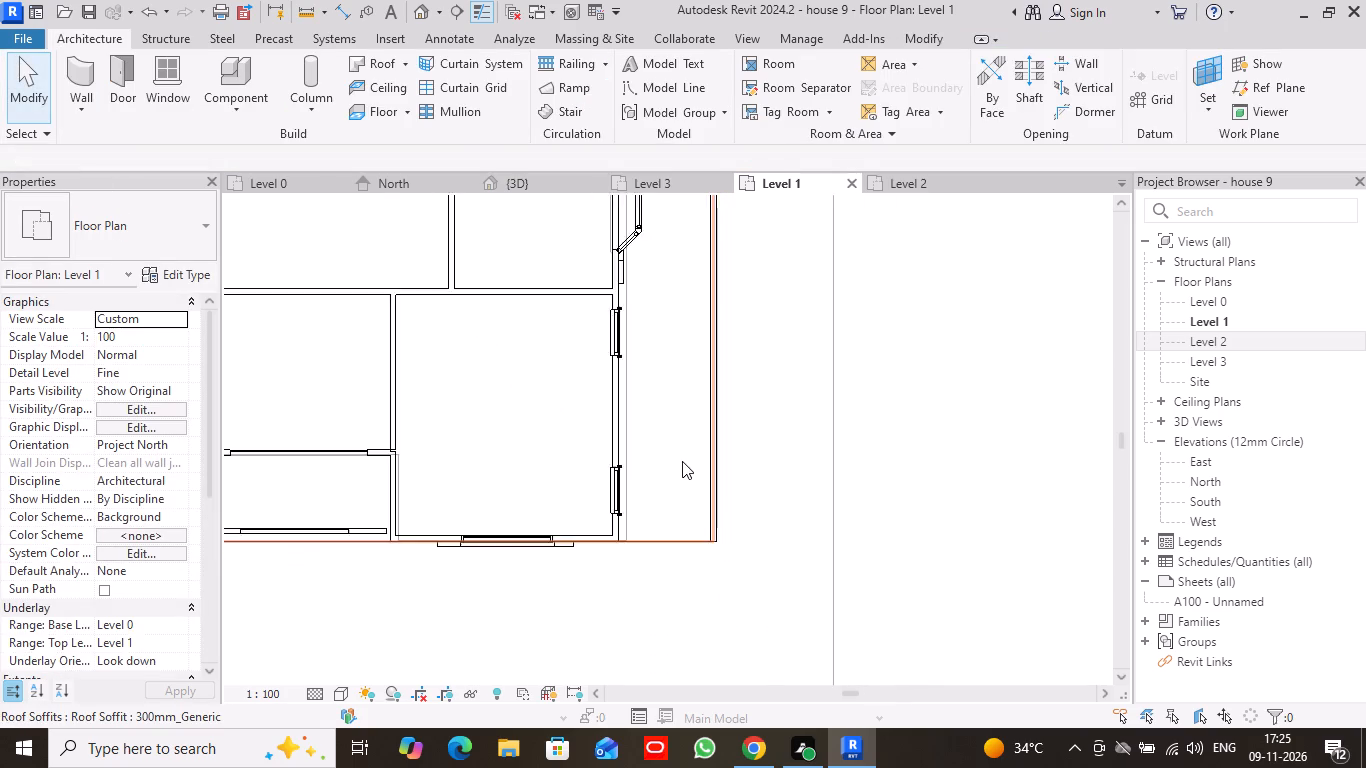
scroll(682, 461, down, 2)
click(555, 173)
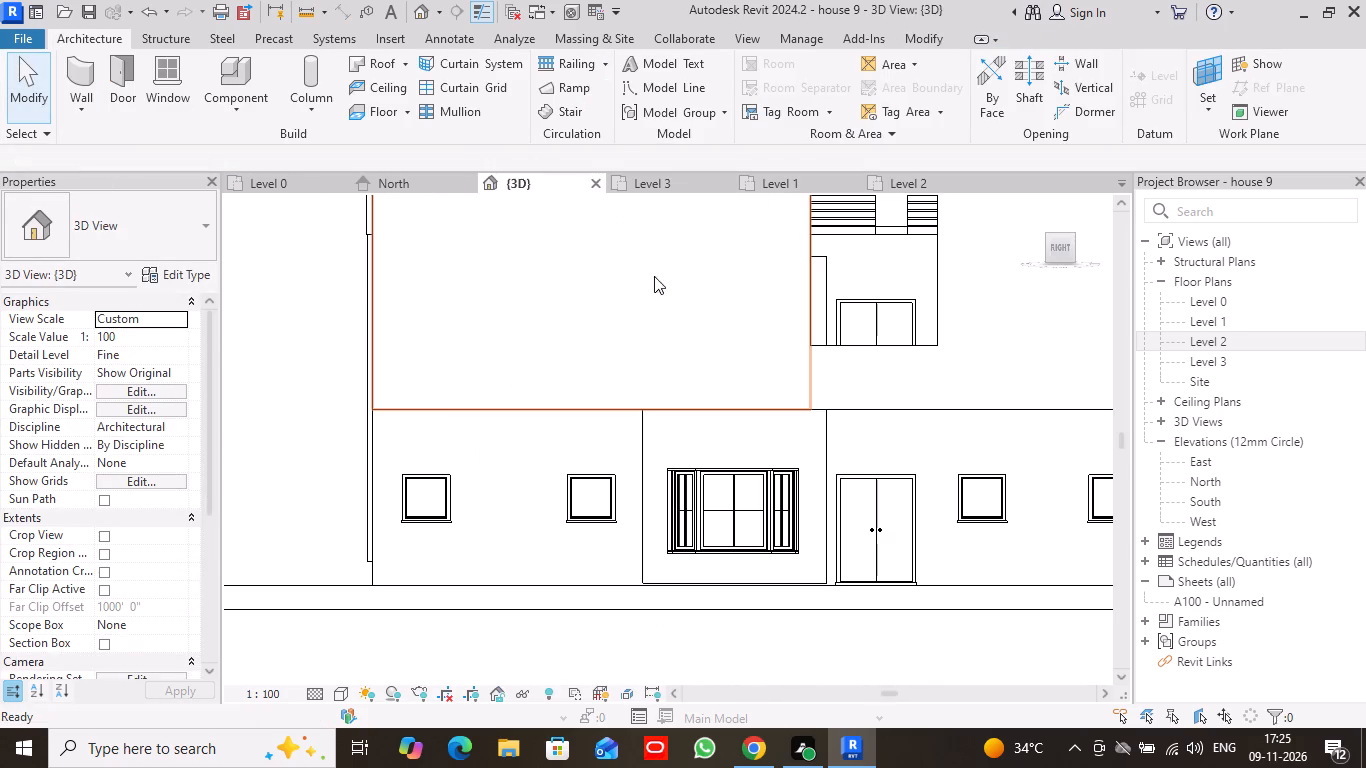
scroll(773, 461, down, 3)
scroll(923, 349, down, 1)
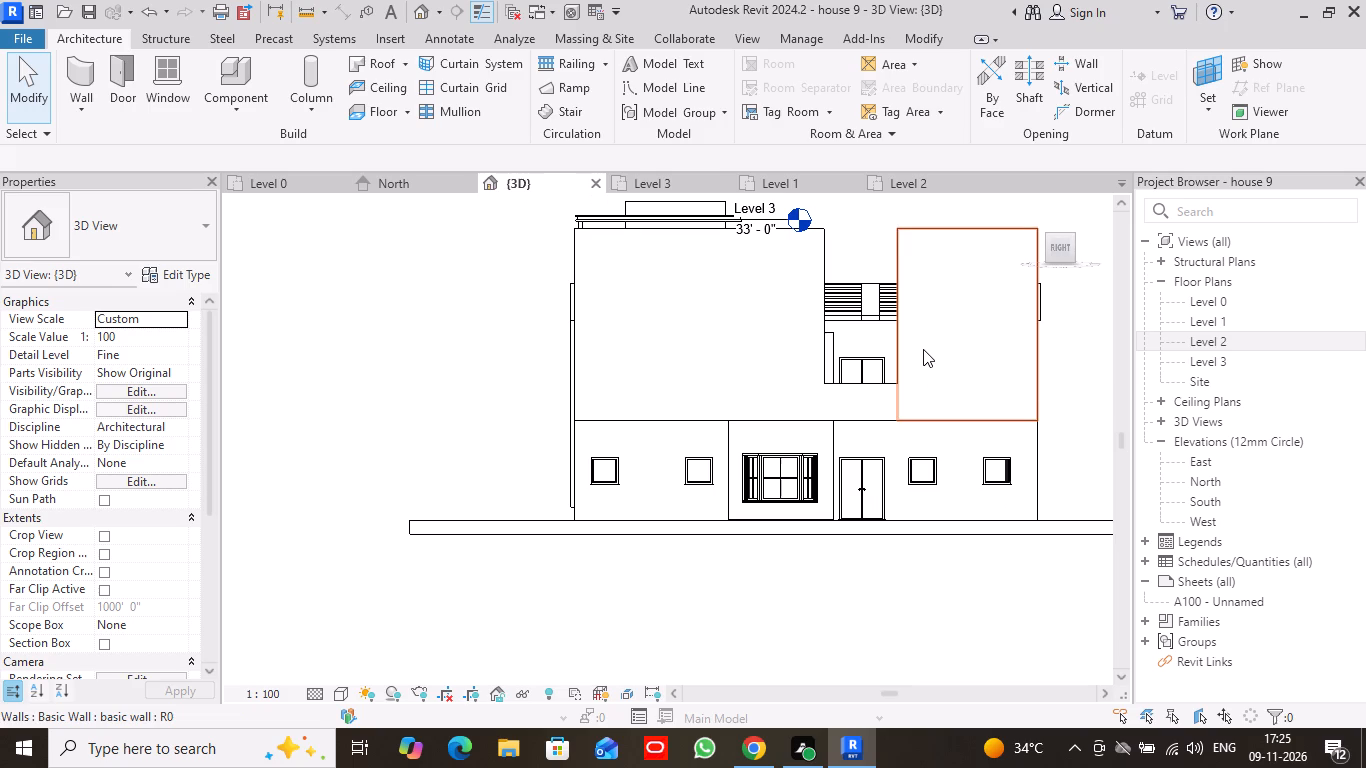
click(756, 301)
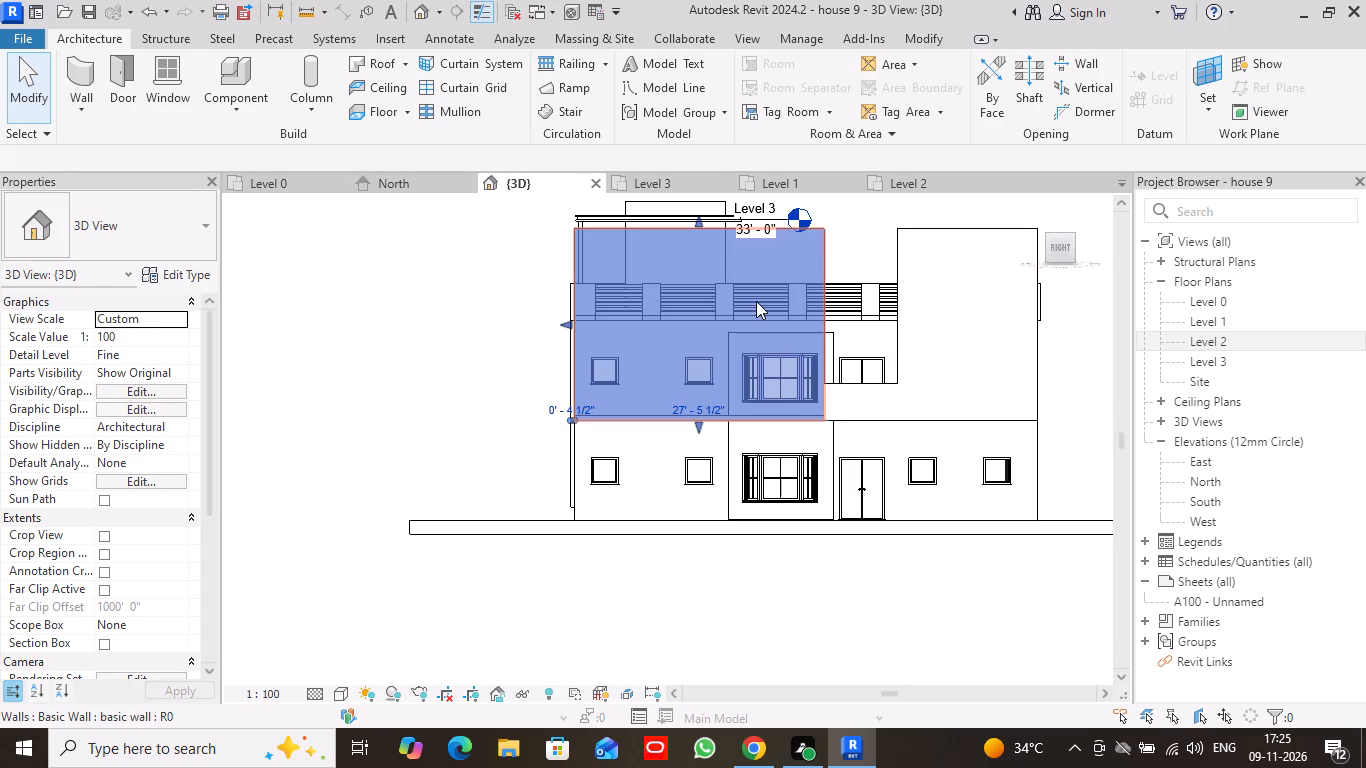
ctrl+click(899, 256)
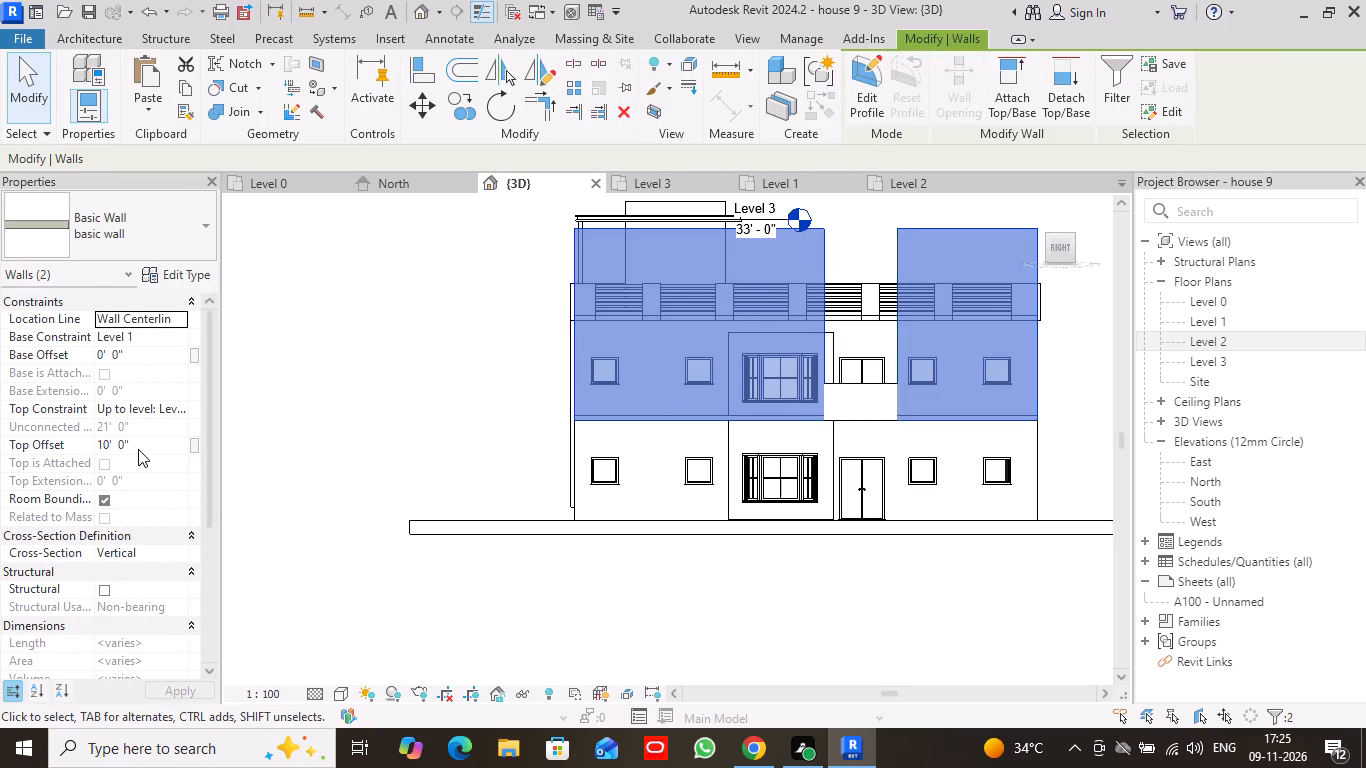
click(186, 410)
click(147, 428)
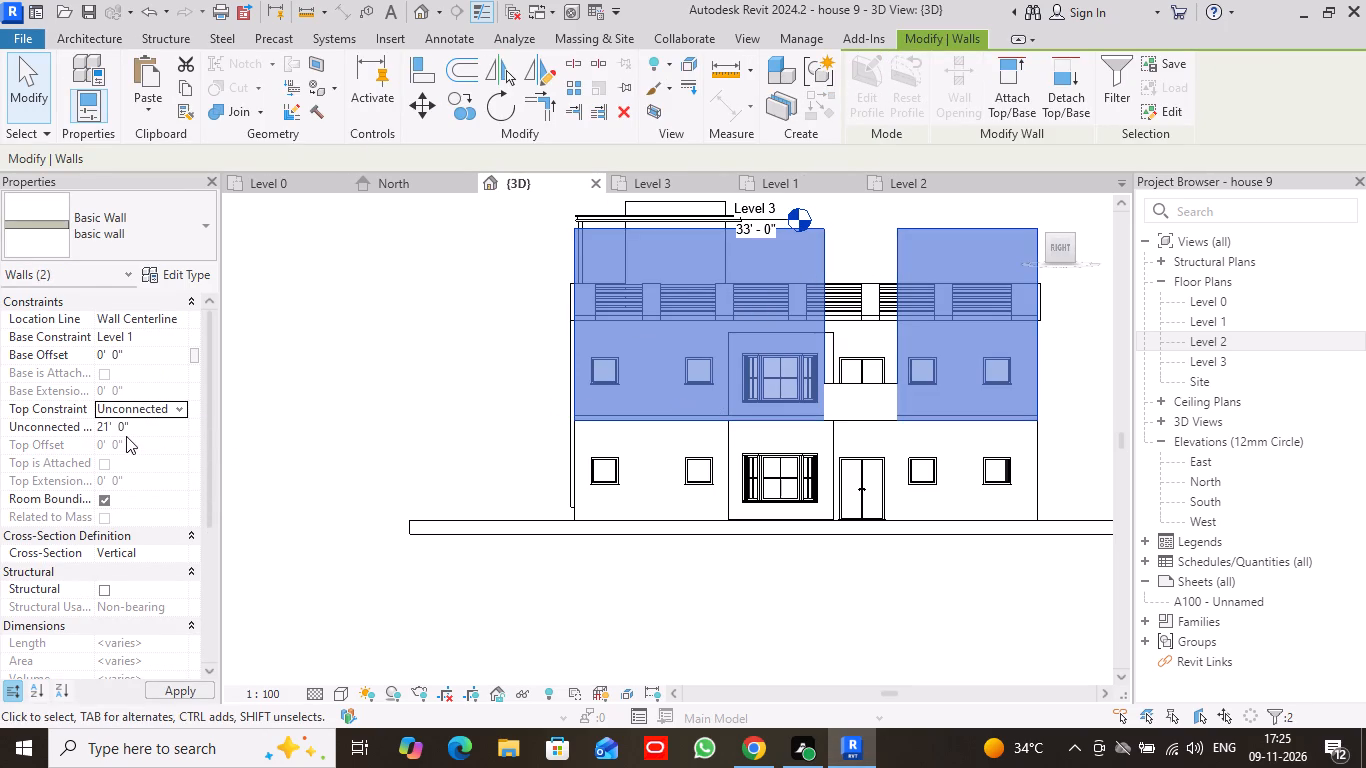
click(135, 425)
drag(135, 425, 73, 422)
key(1)
text(.5)
key(apostrophe)
key(Return)
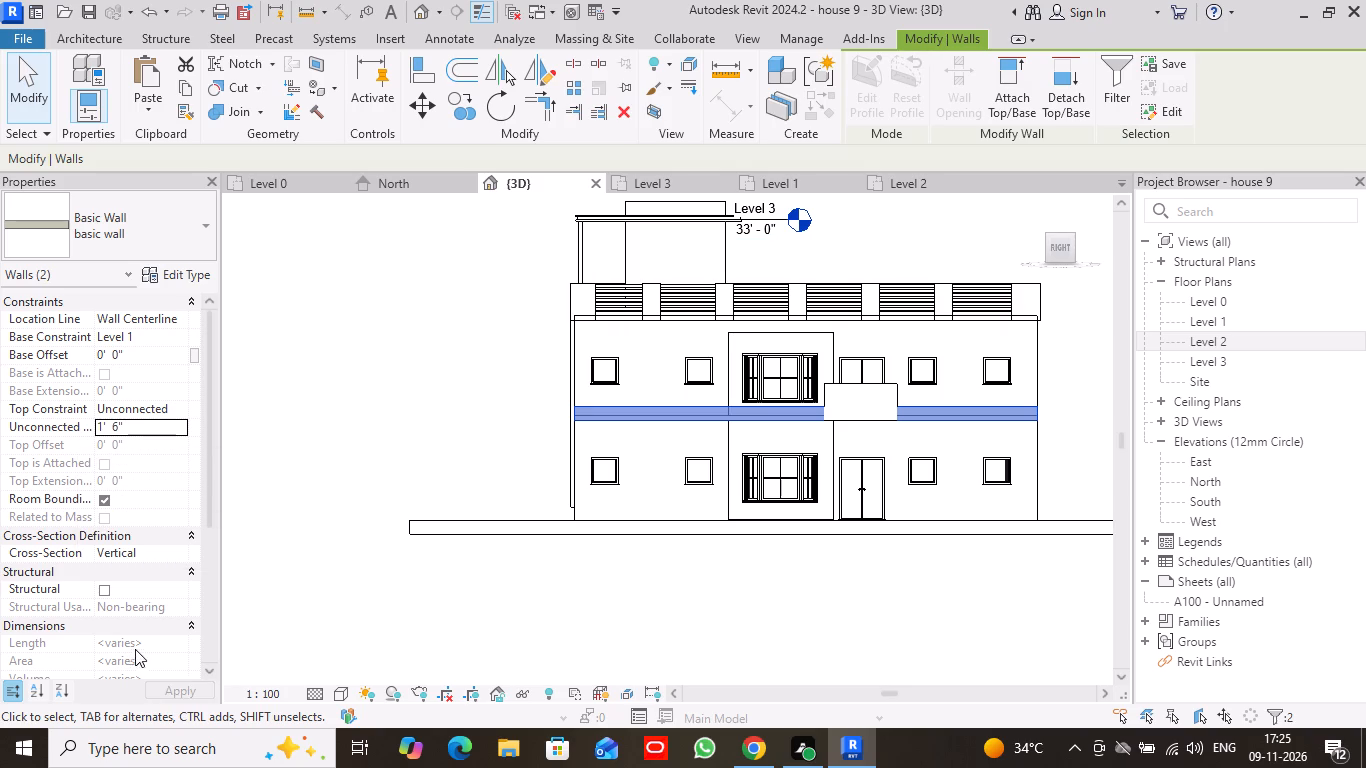
click(281, 472)
Examine the three parapet segments and the Level 1 overhang in 3D from several angles, including the overhang's corner near the front facade.
scroll(846, 448, up, 4)
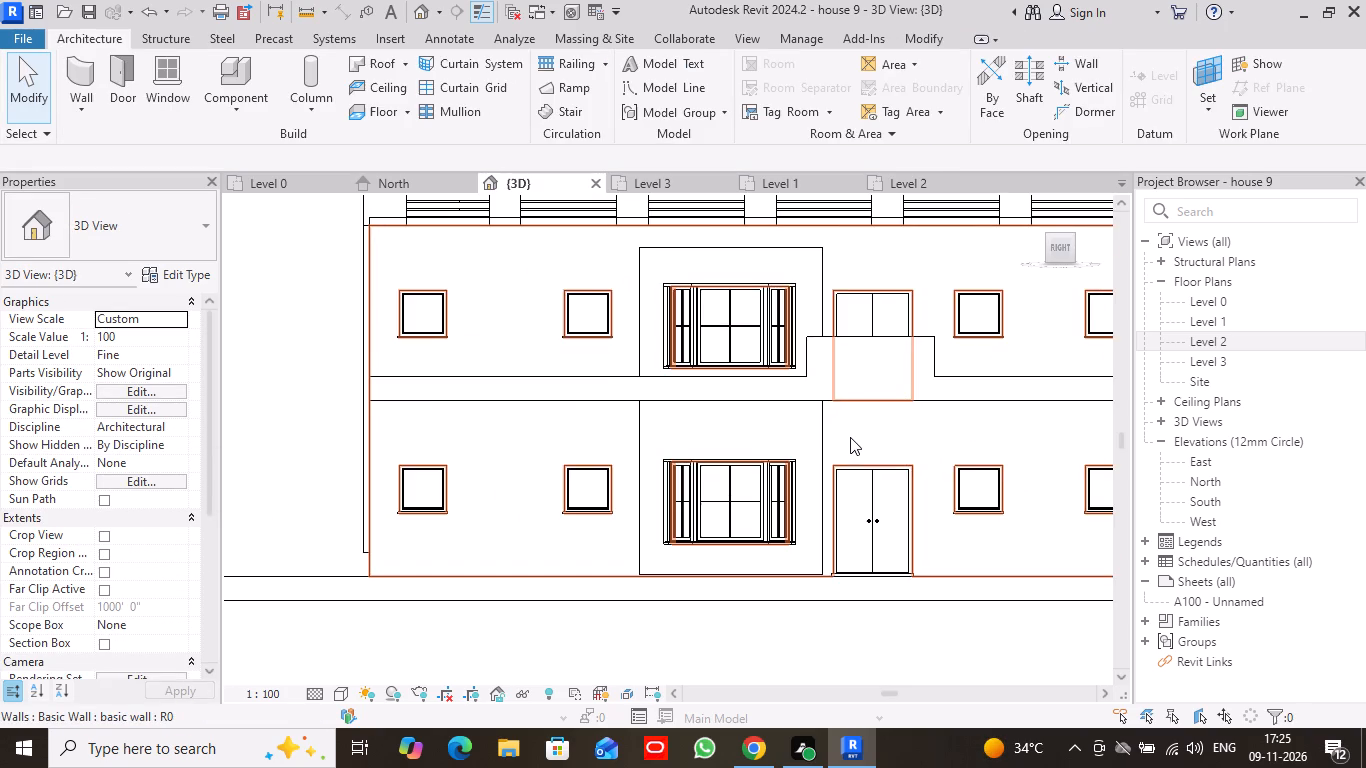
scroll(850, 437, down, 3)
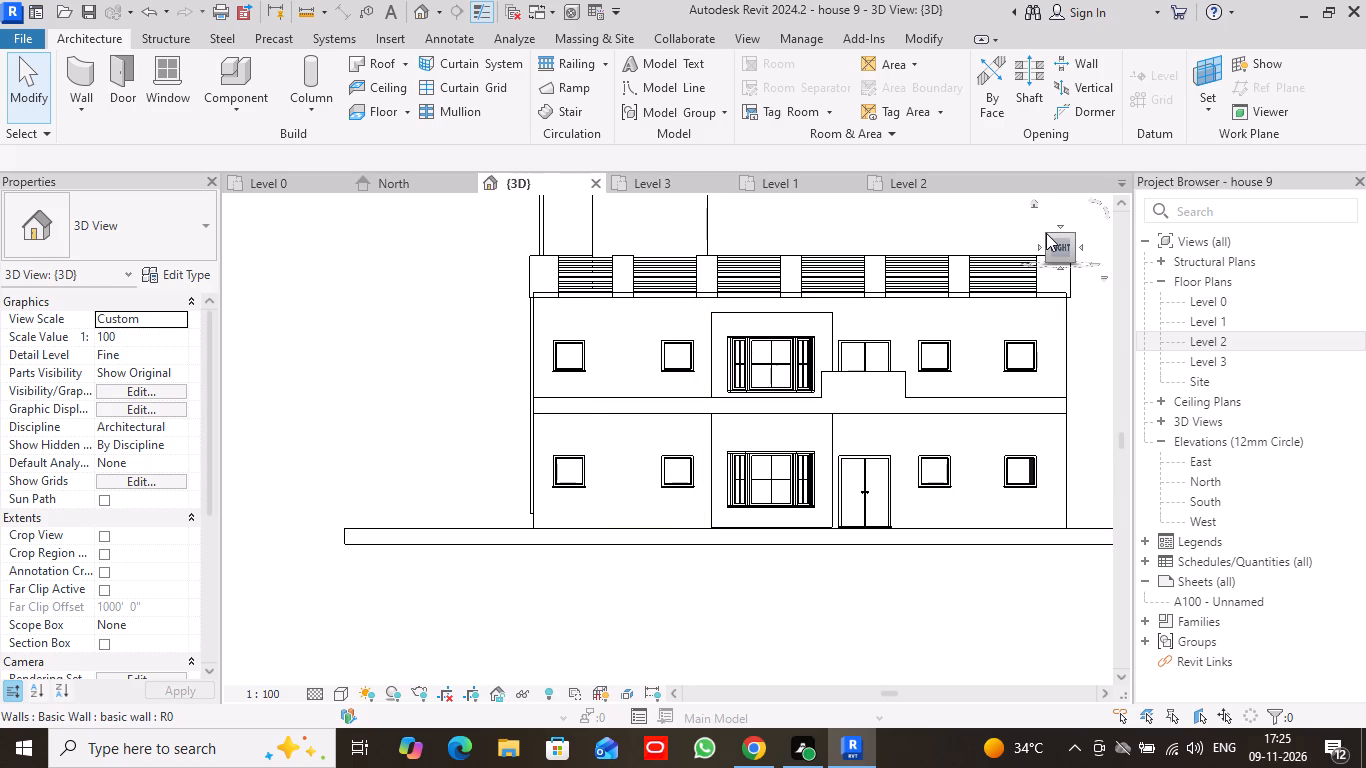
drag(1048, 236, 1070, 265)
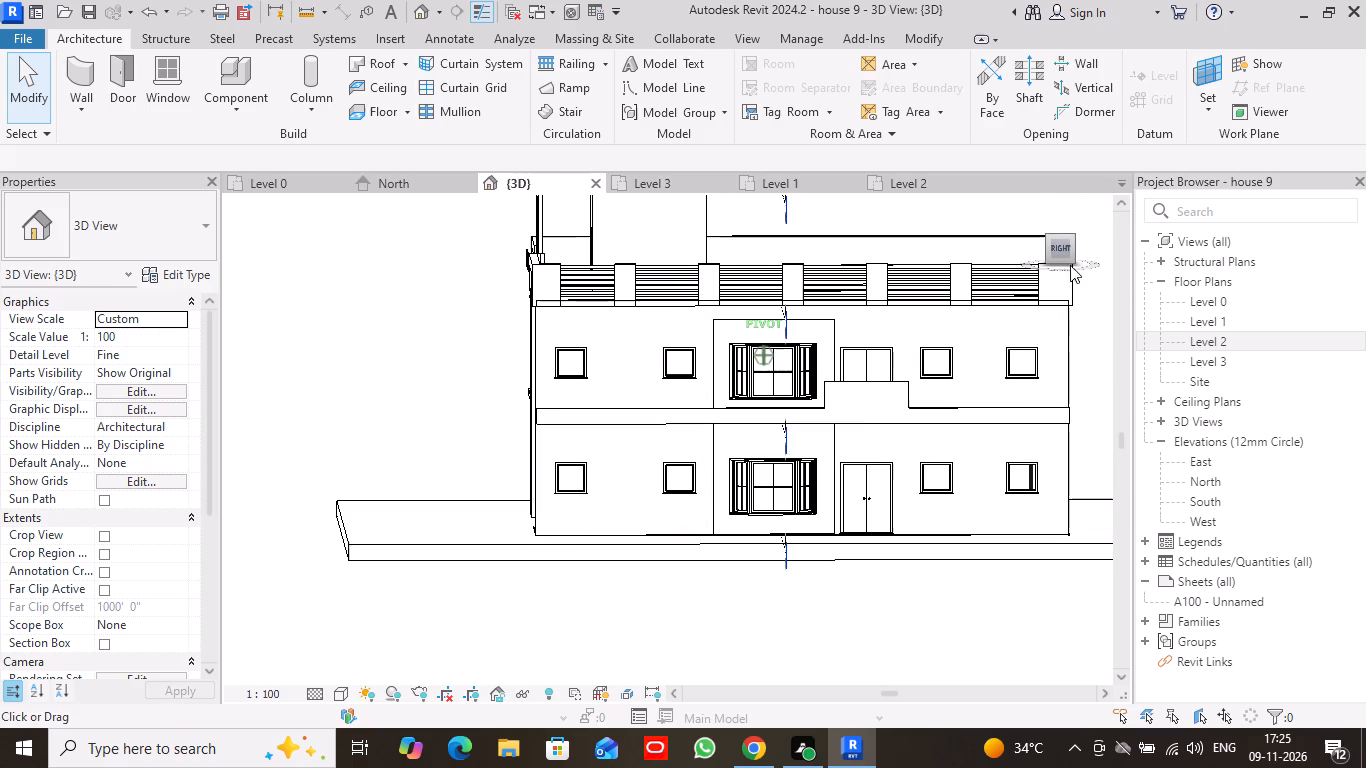
drag(1070, 265, 318, 281)
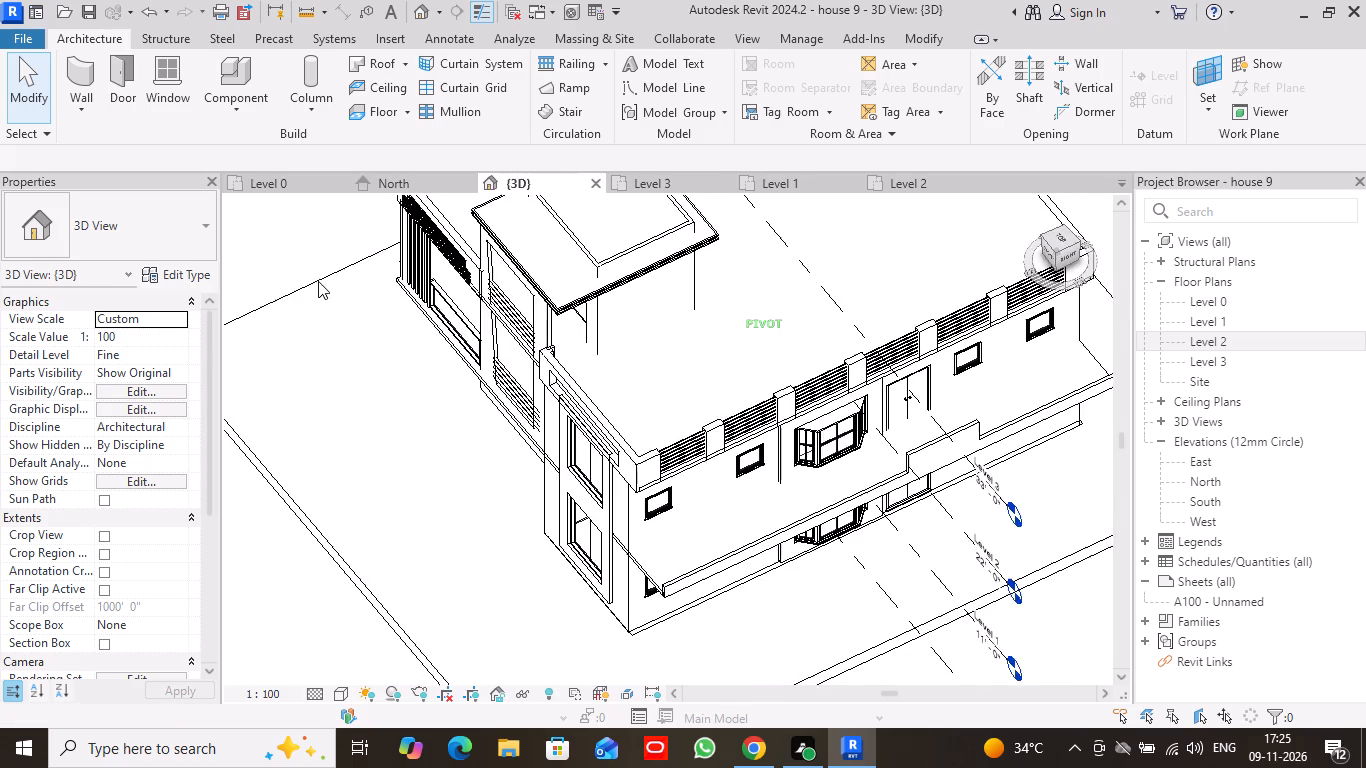
drag(318, 281, 330, 270)
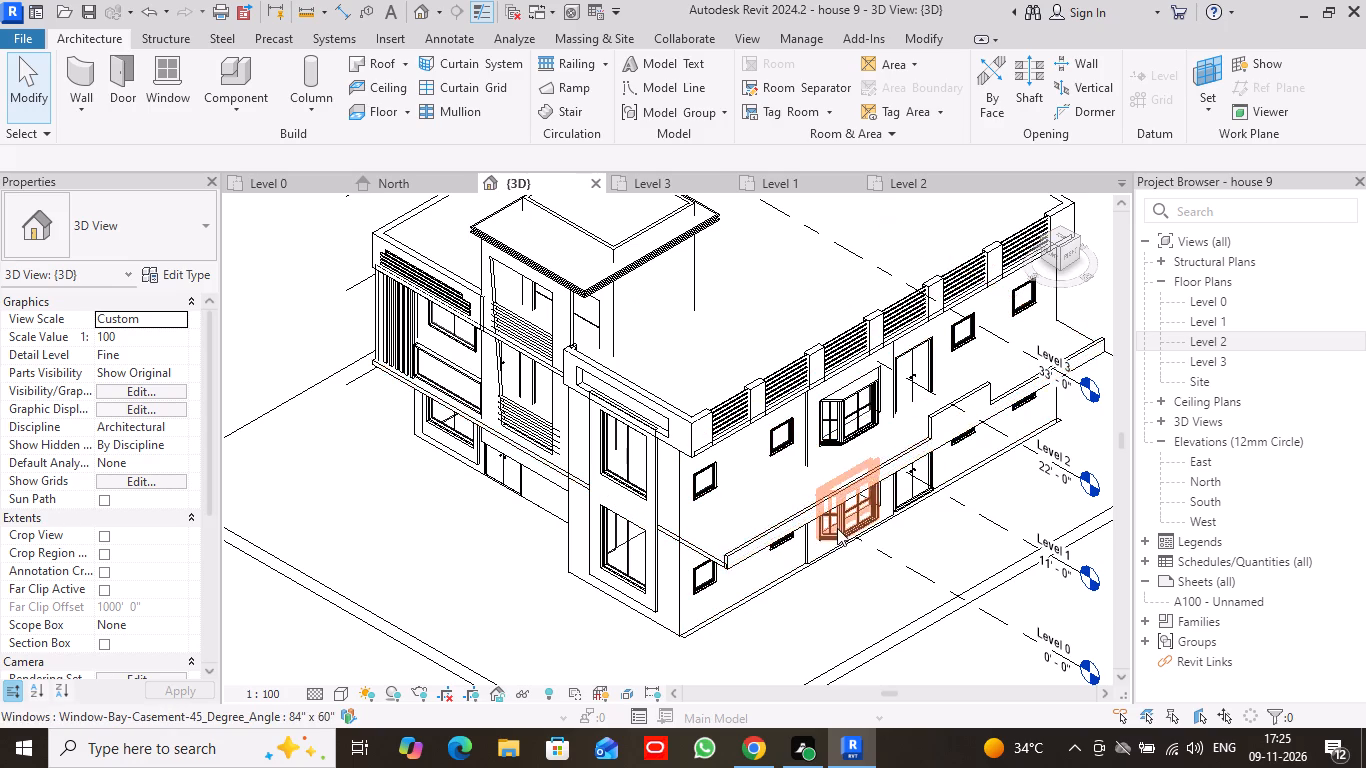
scroll(837, 528, up, 5)
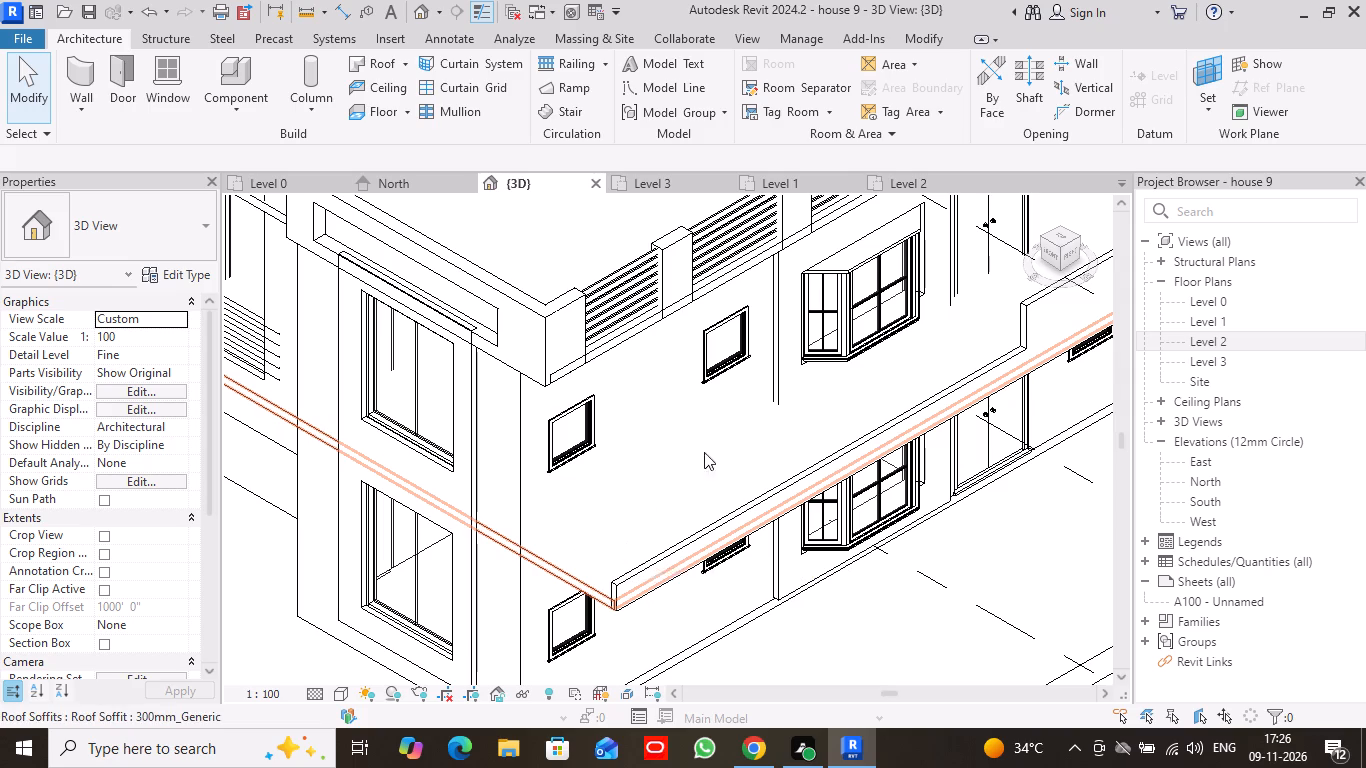
click(1067, 239)
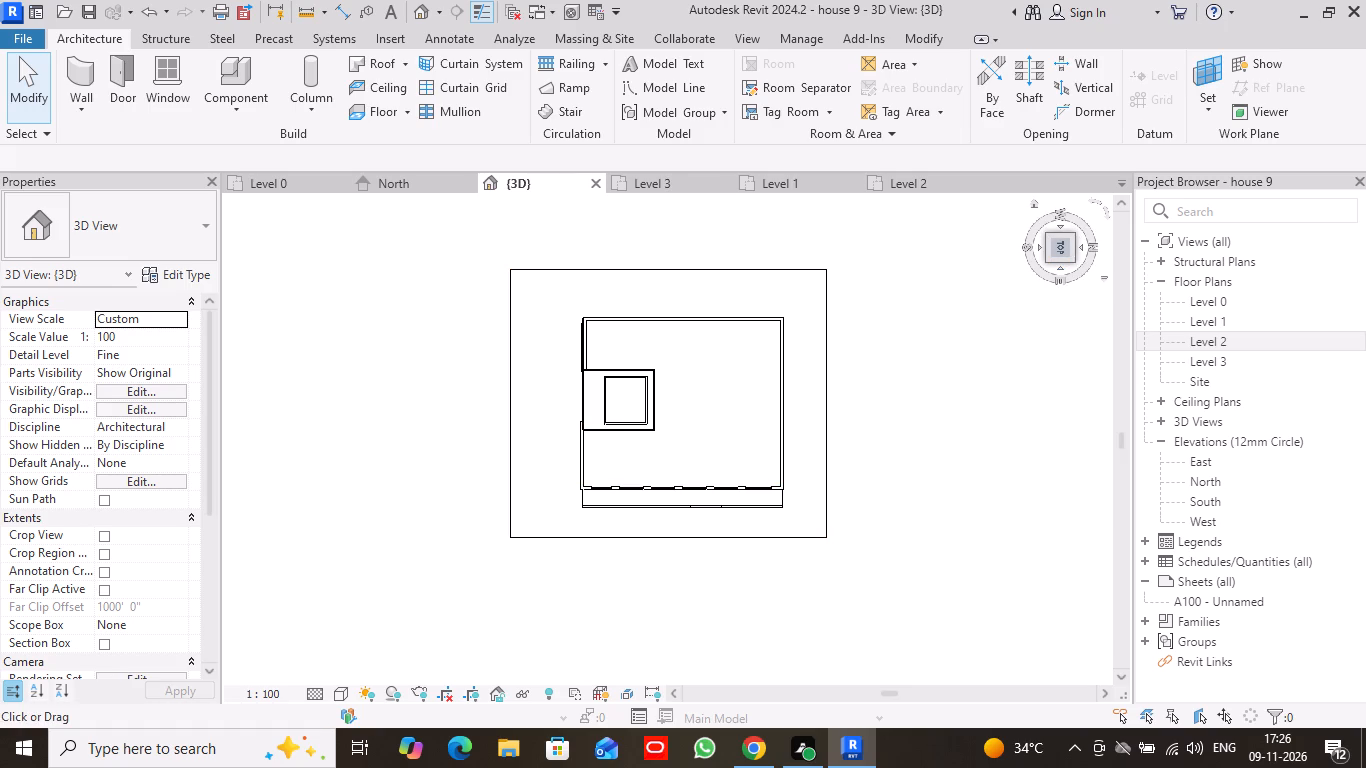
drag(1074, 262, 1022, 674)
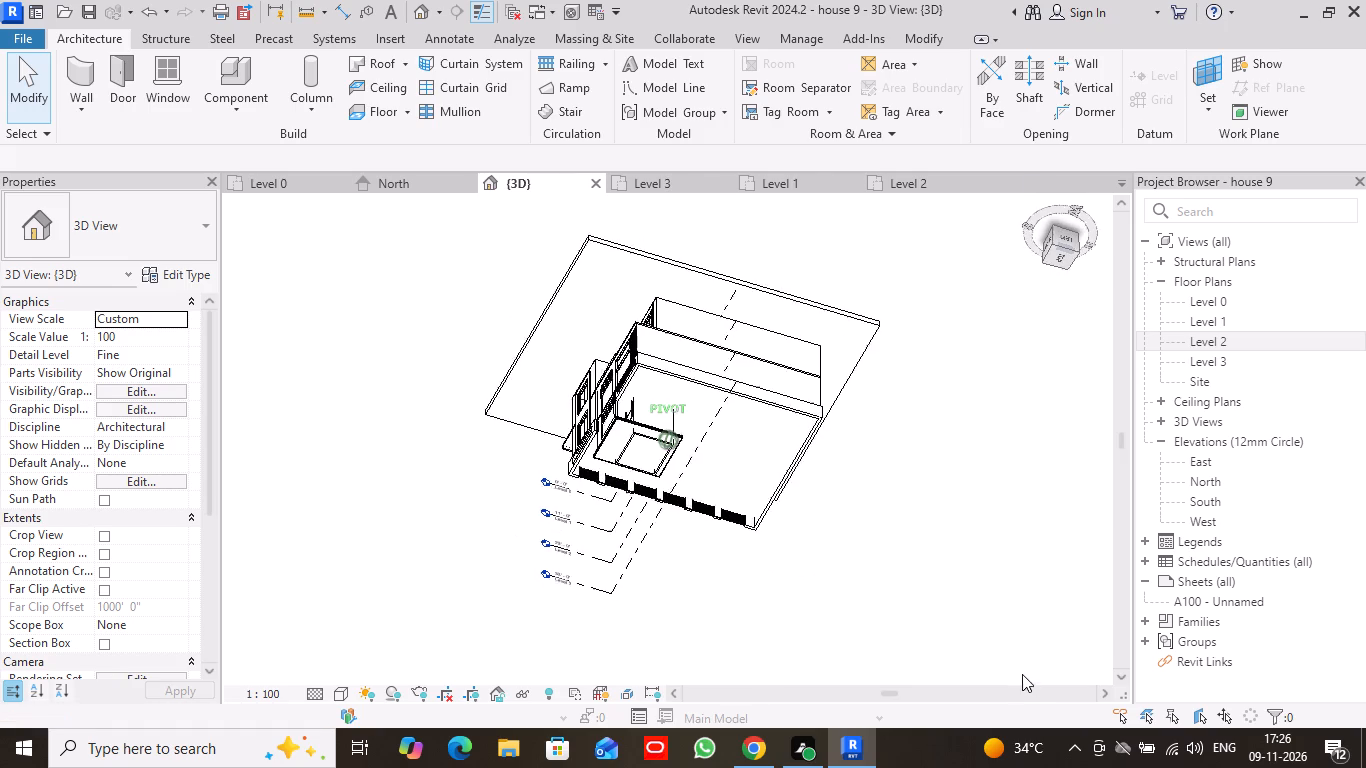
drag(1022, 674, 1019, 668)
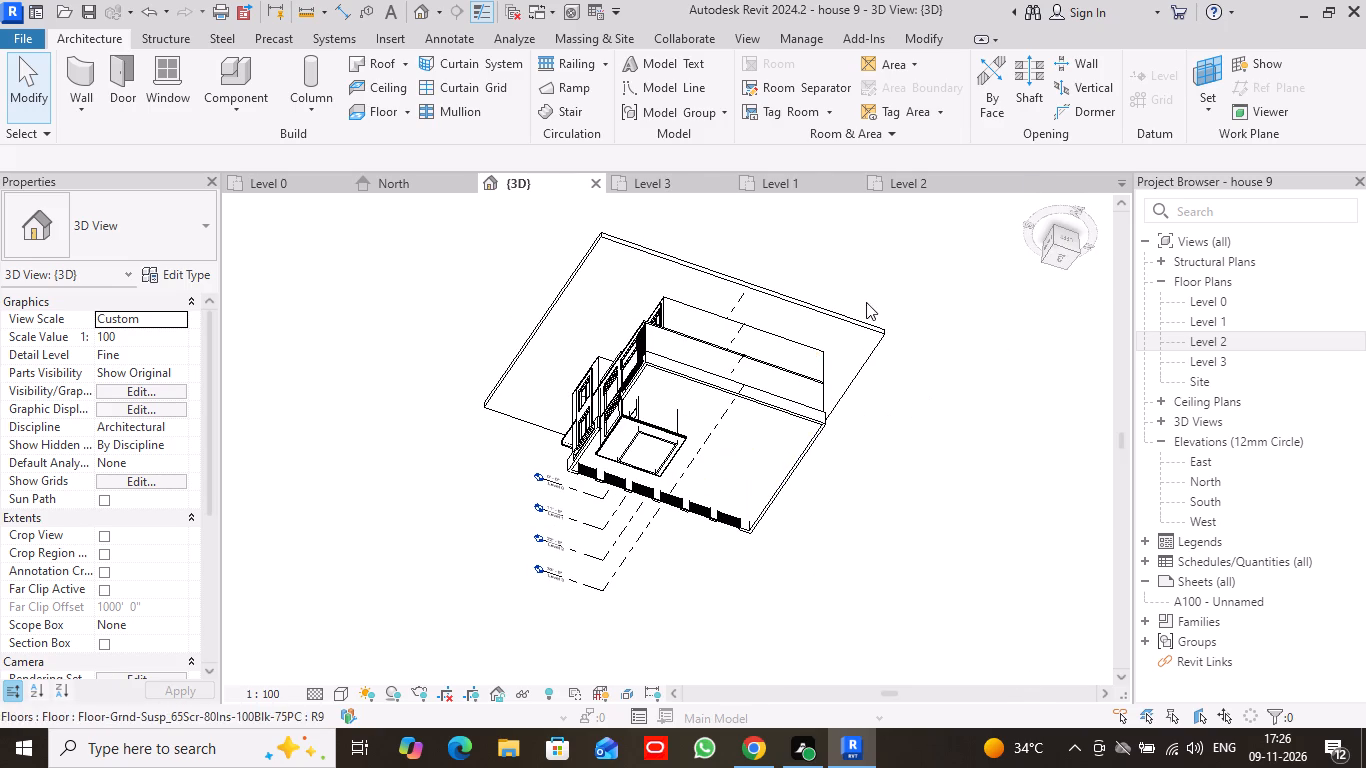
drag(1064, 269, 1059, 219)
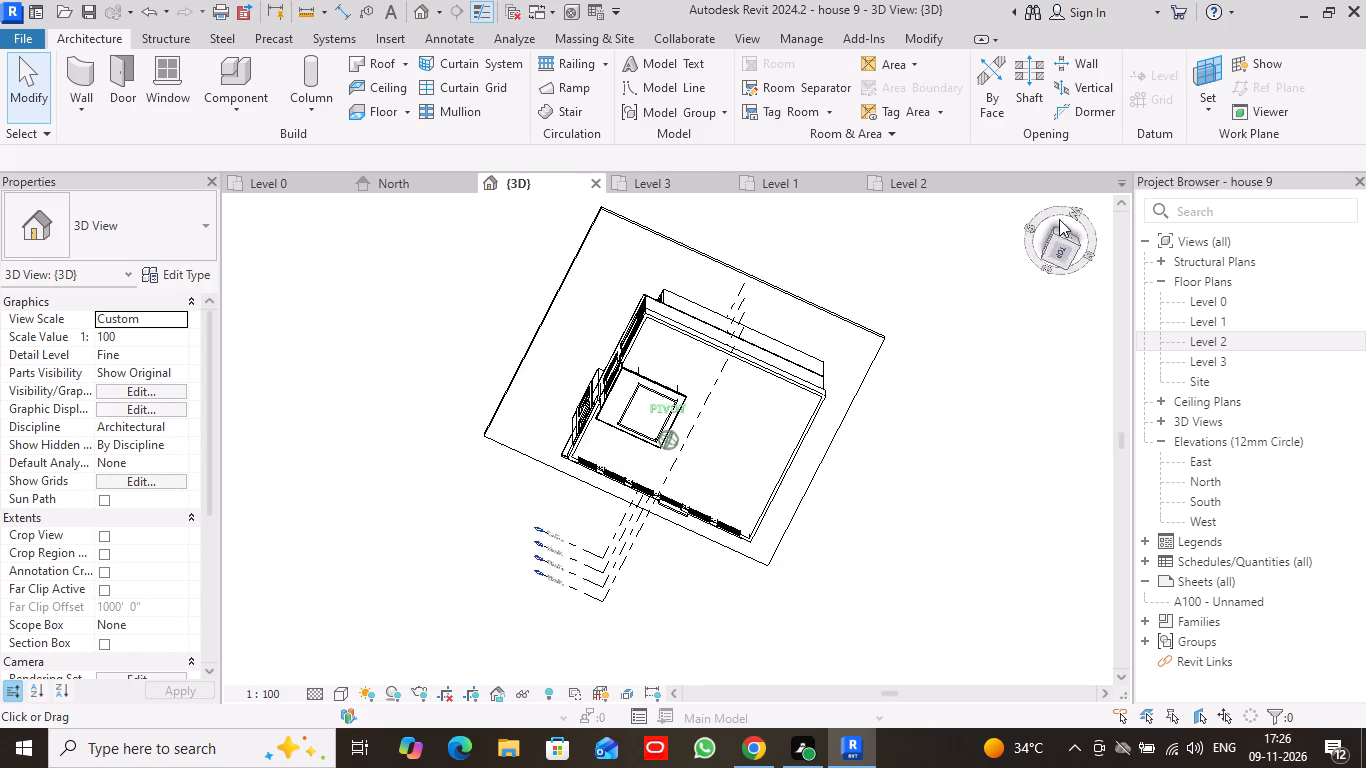
drag(1059, 219, 826, 577)
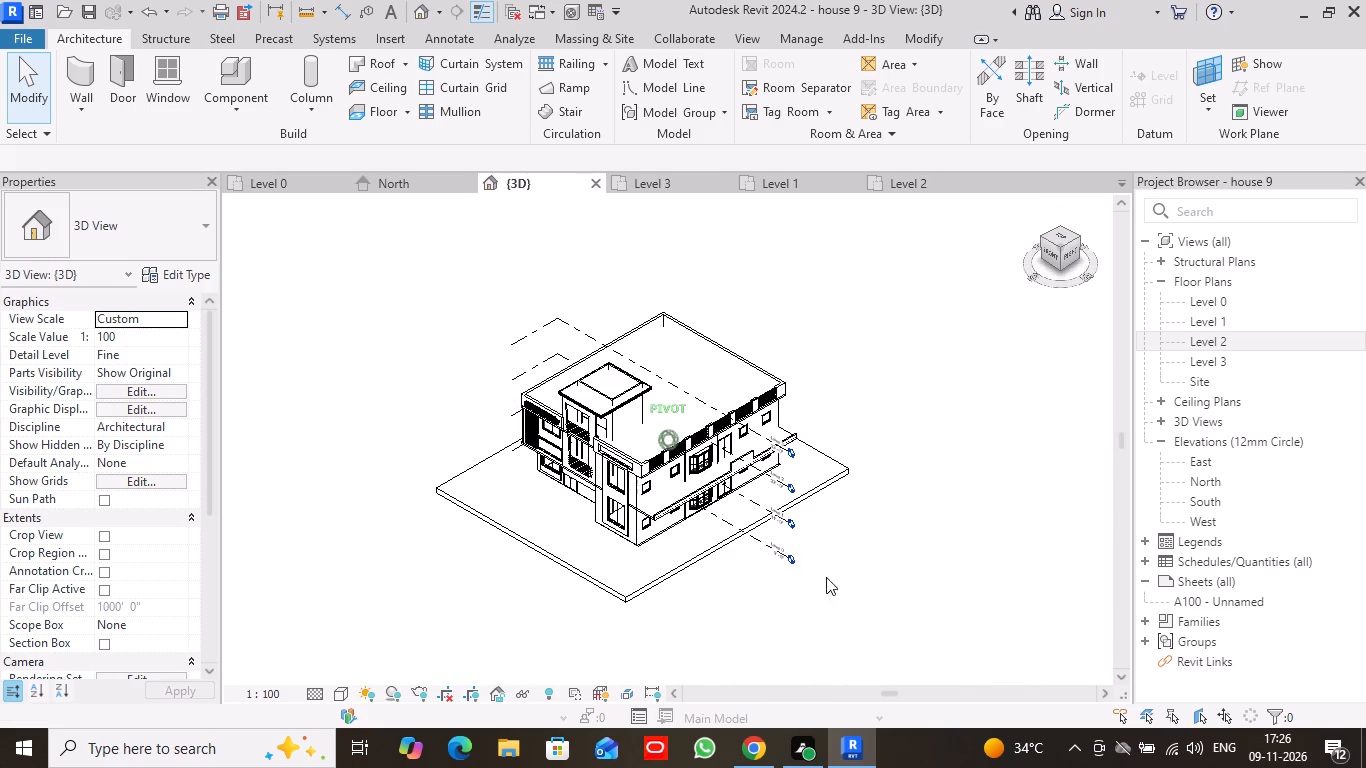
drag(826, 577, 658, 523)
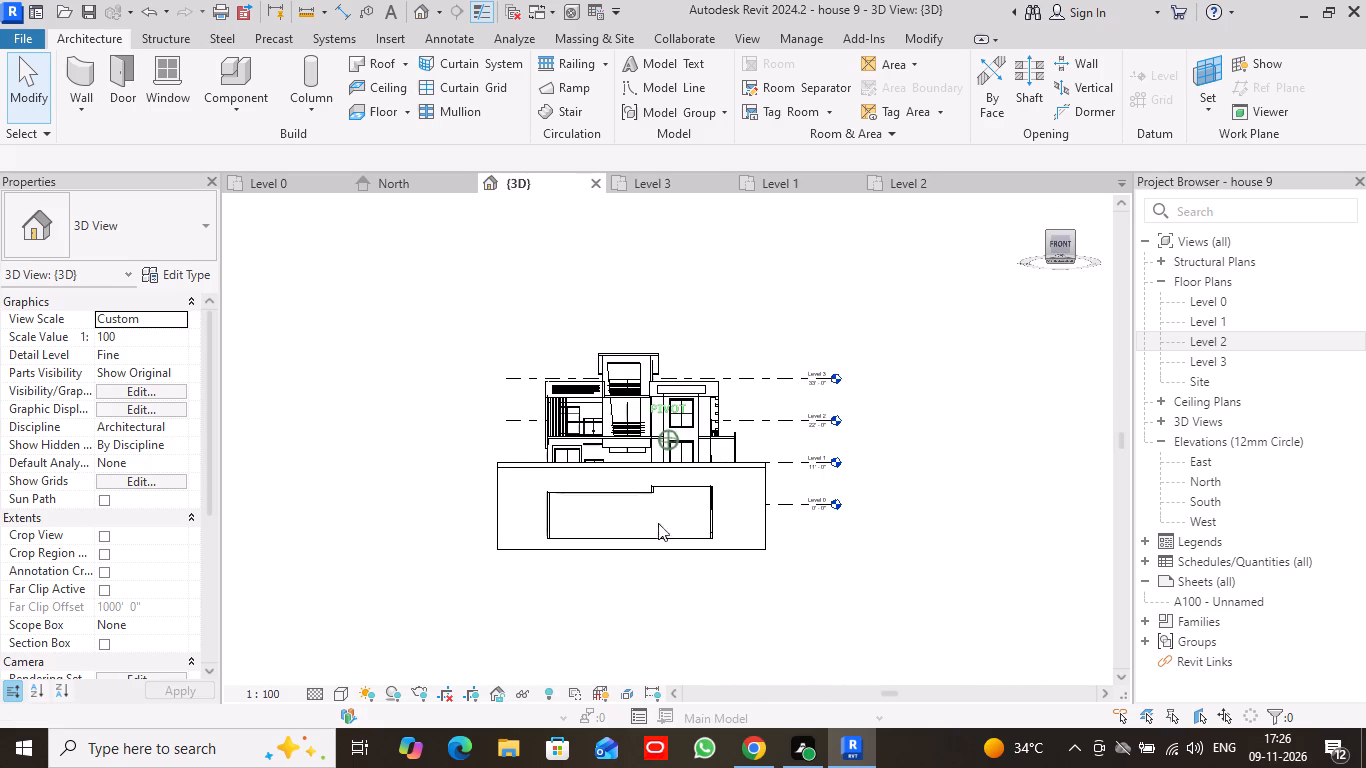
drag(658, 523, 526, 551)
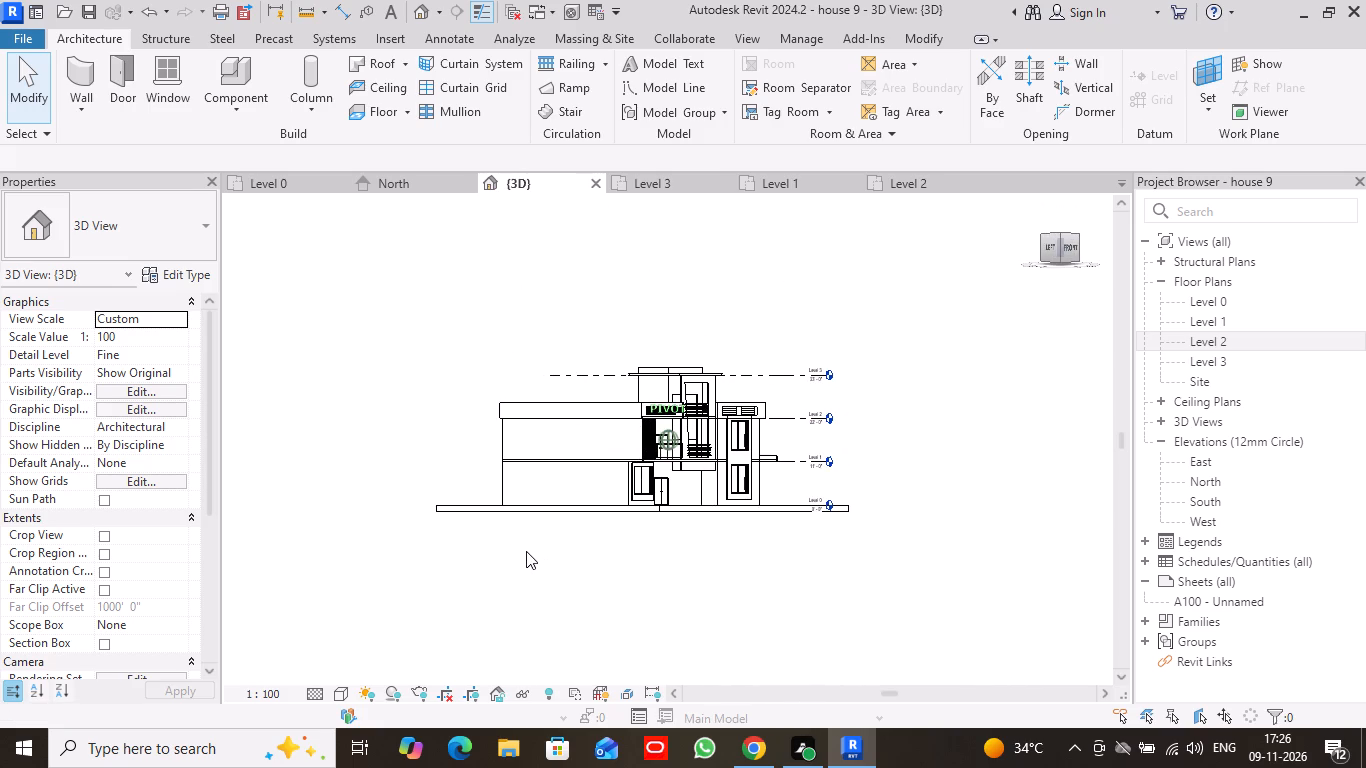
drag(526, 551, 753, 607)
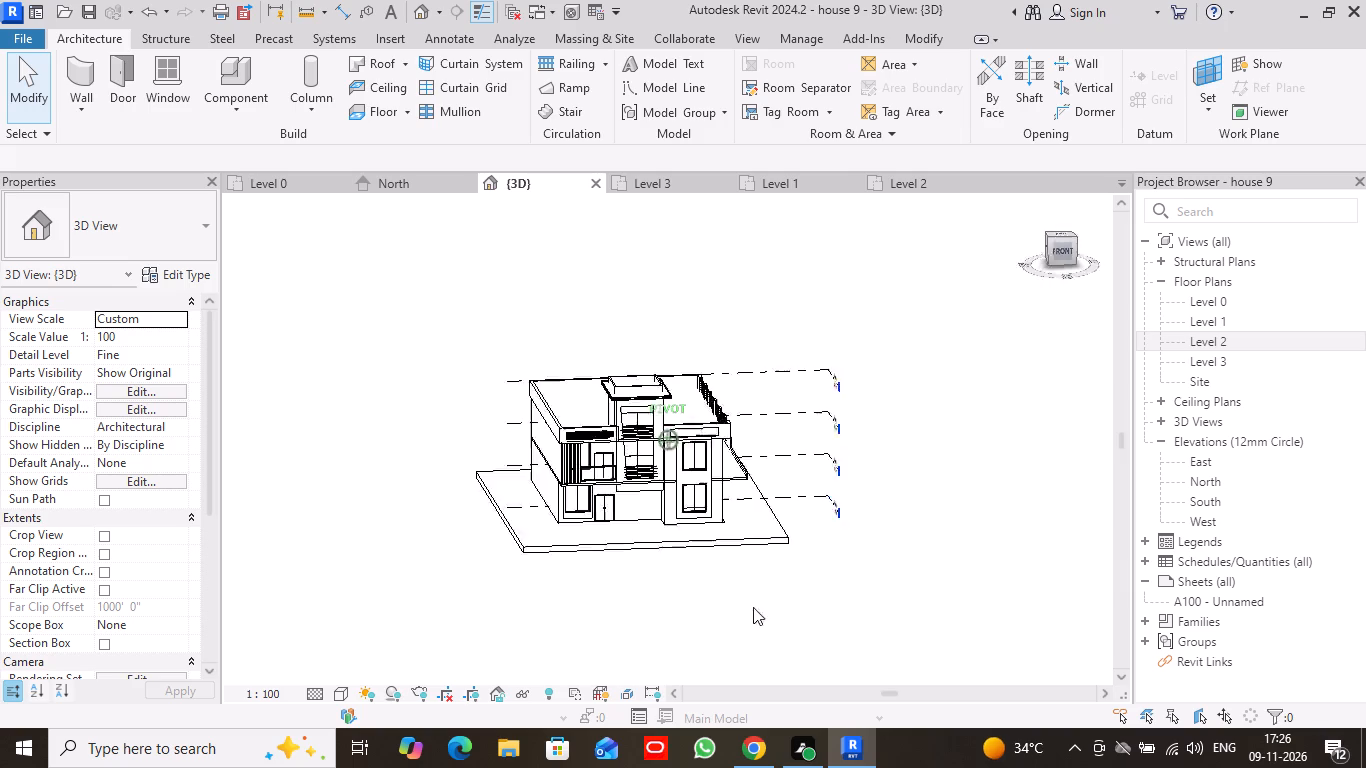
drag(753, 607, 959, 599)
scroll(643, 506, up, 9)
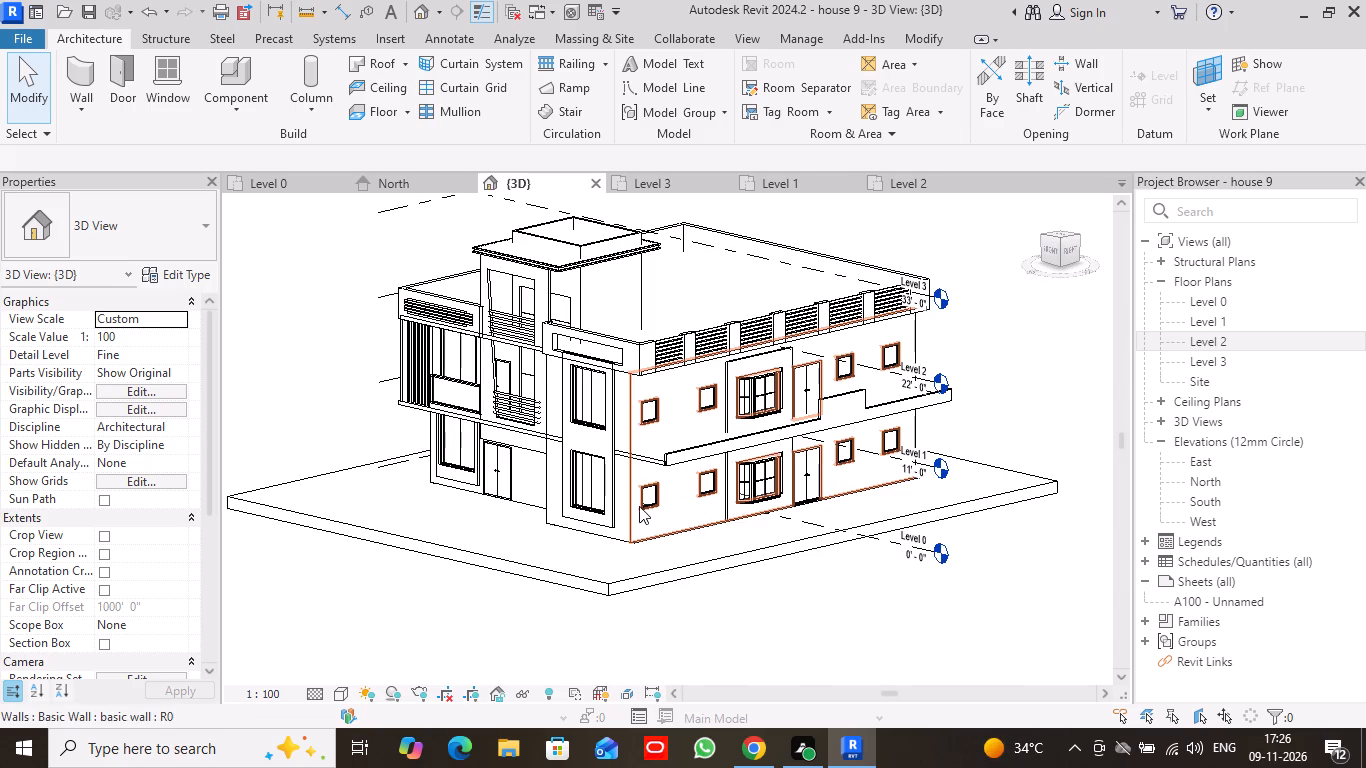
scroll(639, 506, up, 4)
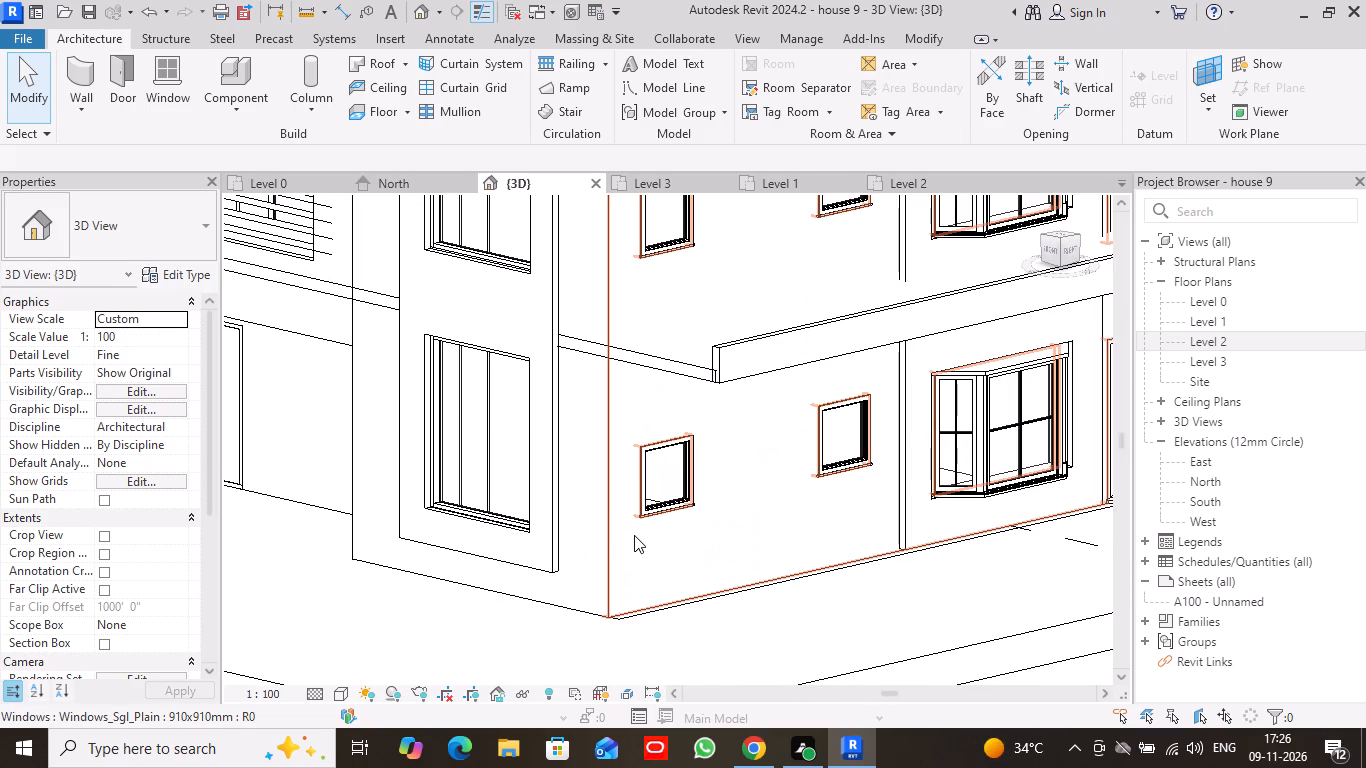
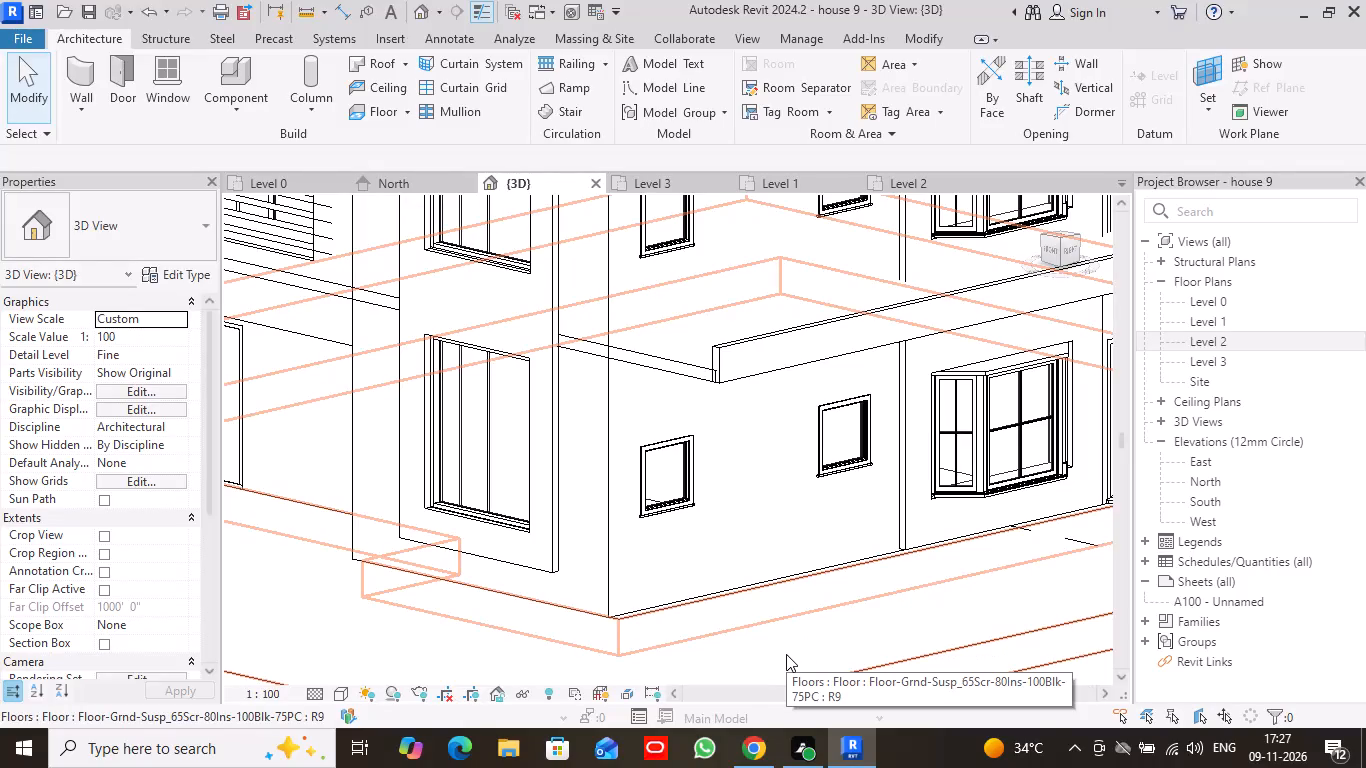
Examine the Level 1 overhang and its stepped parapet along the bay-window side in the 3D view.
scroll(779, 634, up, 1)
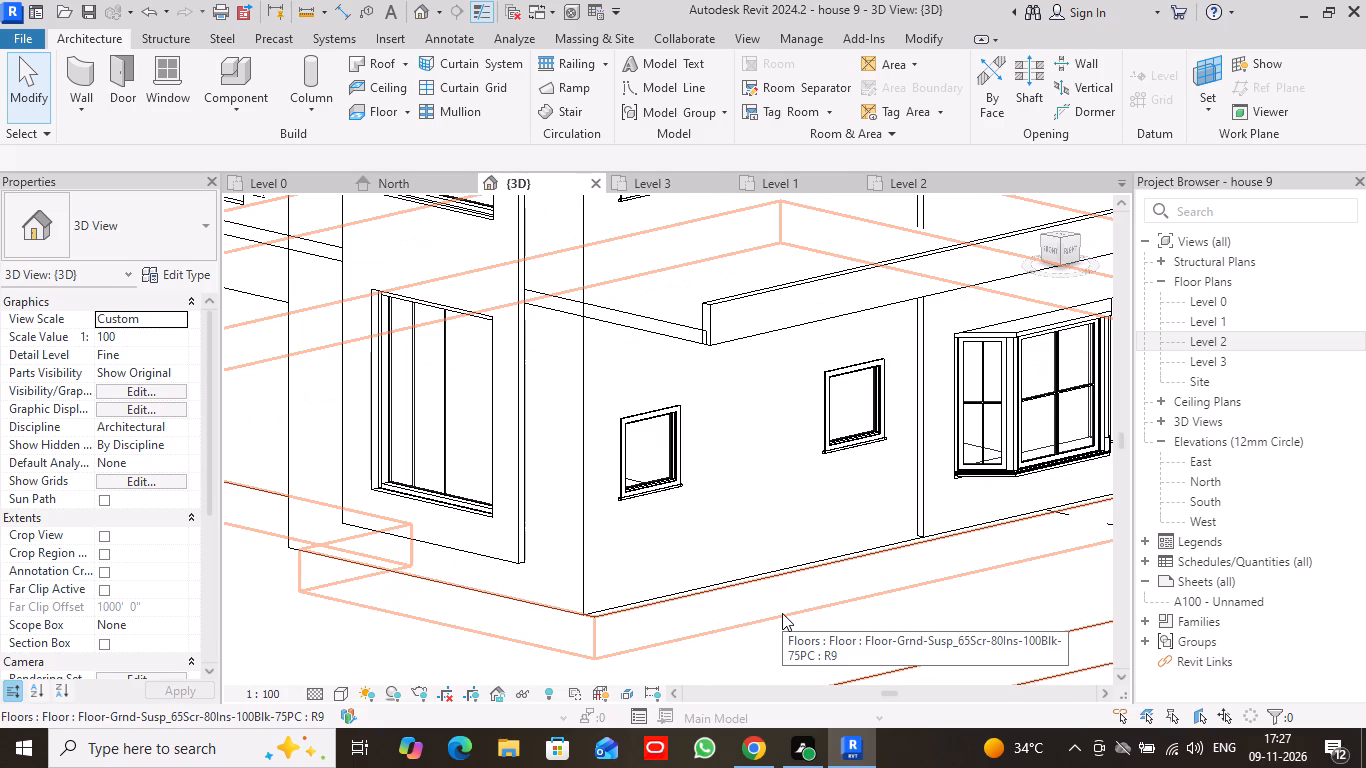
scroll(769, 648, down, 1)
scroll(839, 596, down, 1)
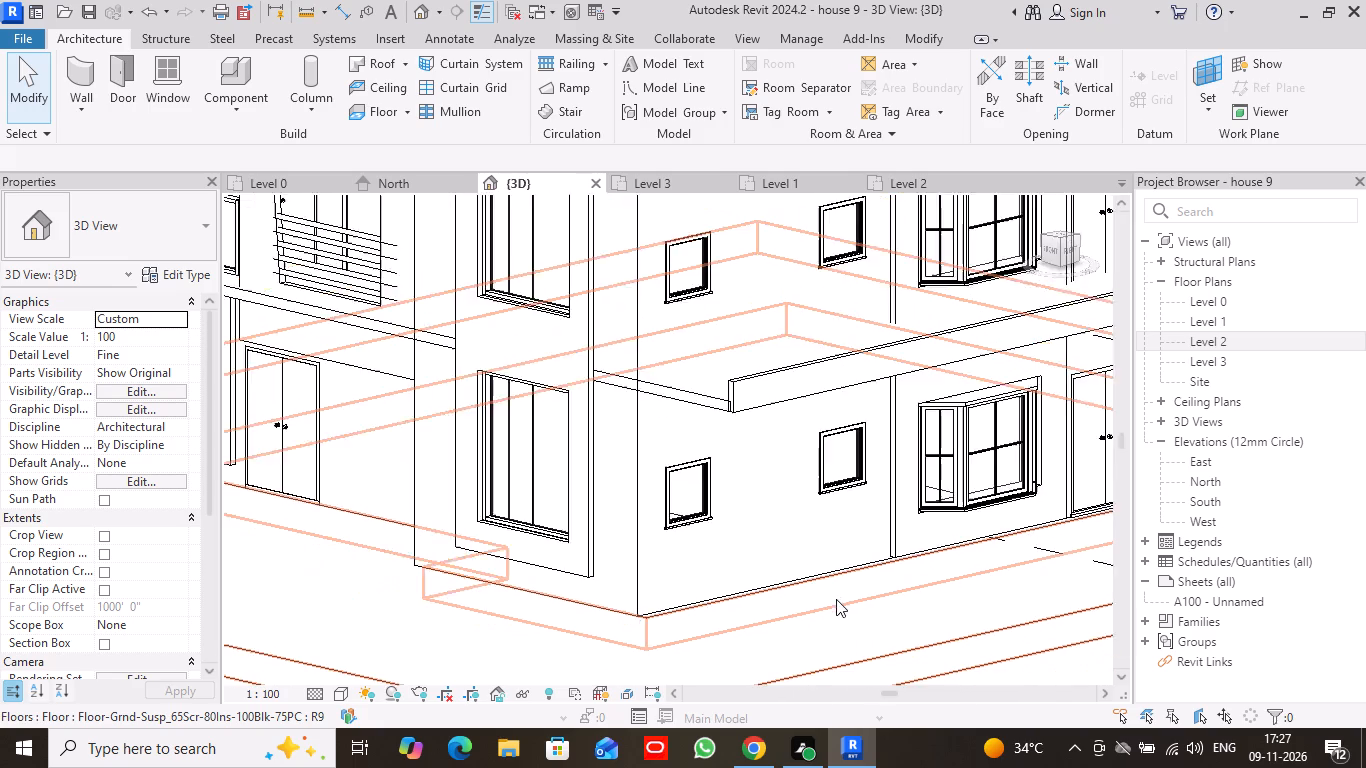
scroll(836, 599, down, 4)
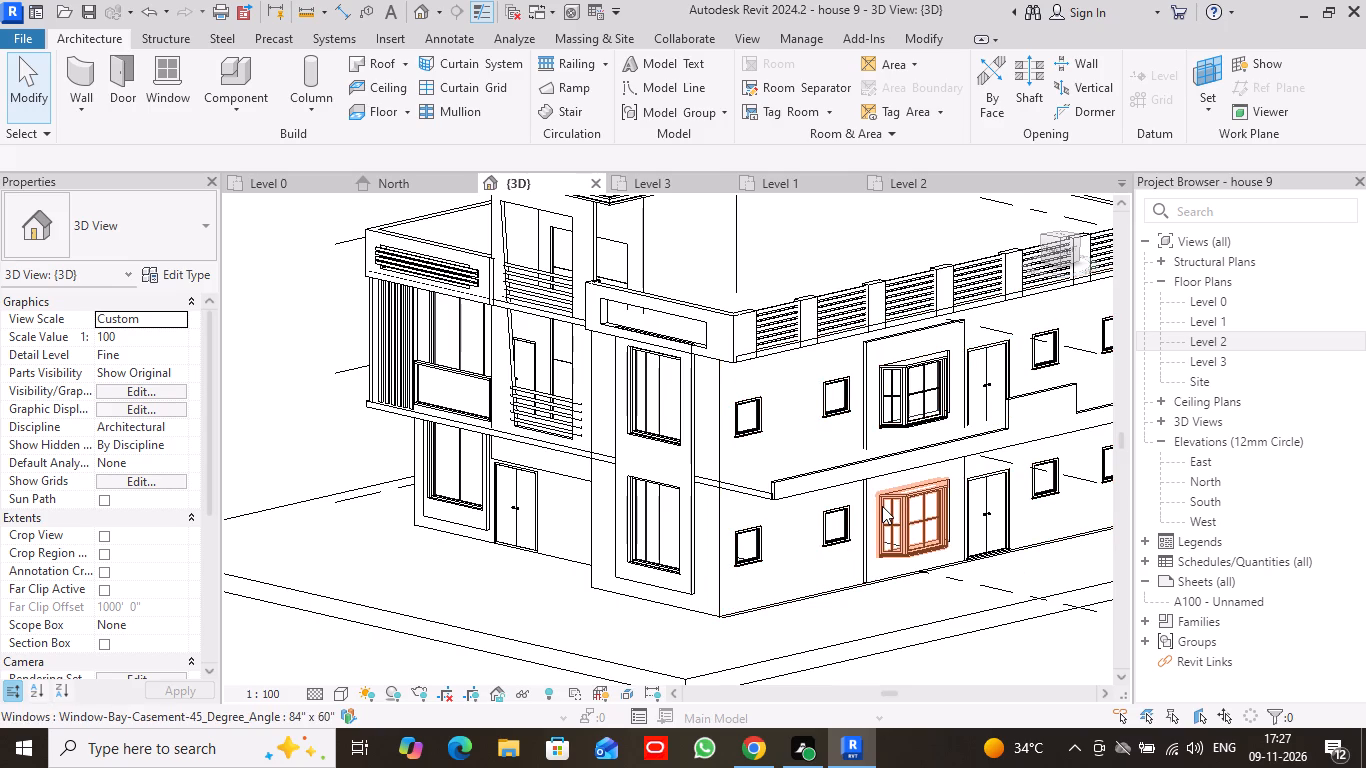
scroll(900, 525, down, 3)
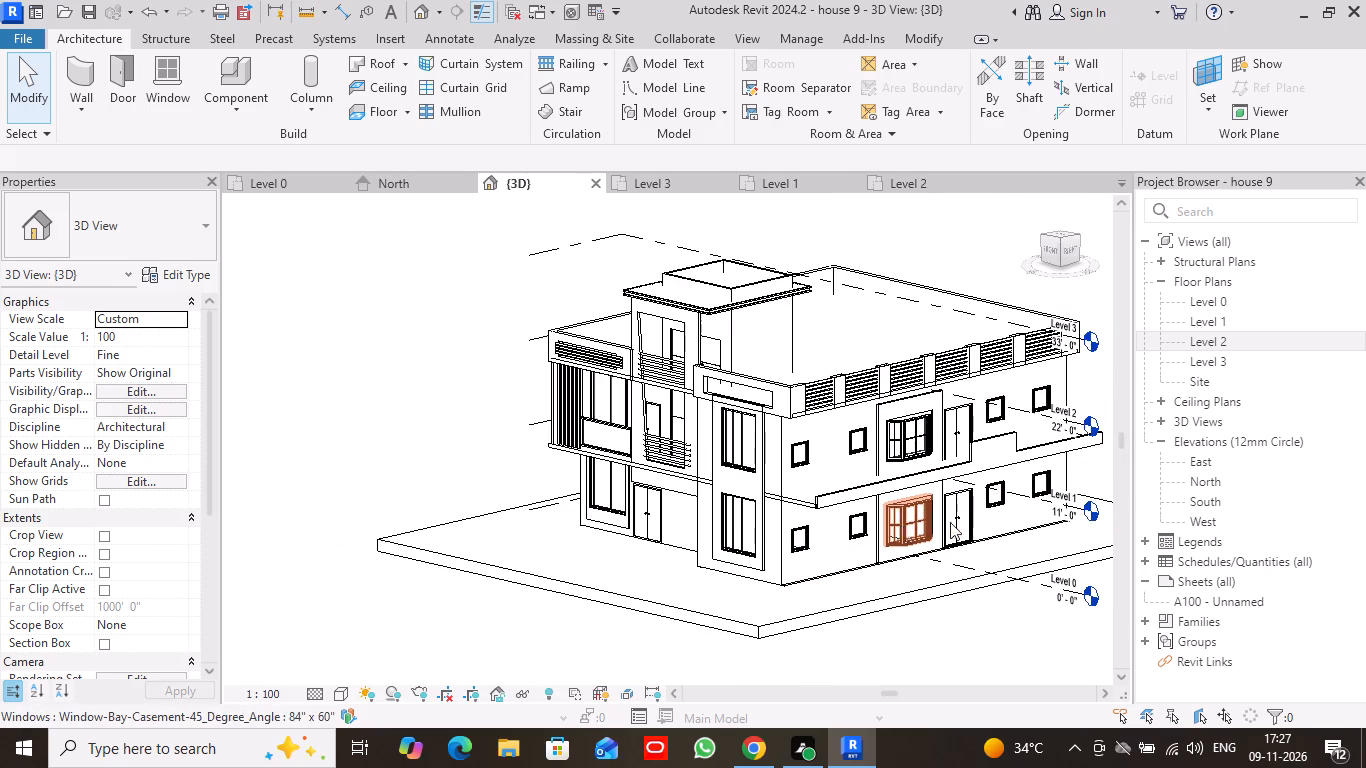
middle_drag(1027, 523, 792, 456)
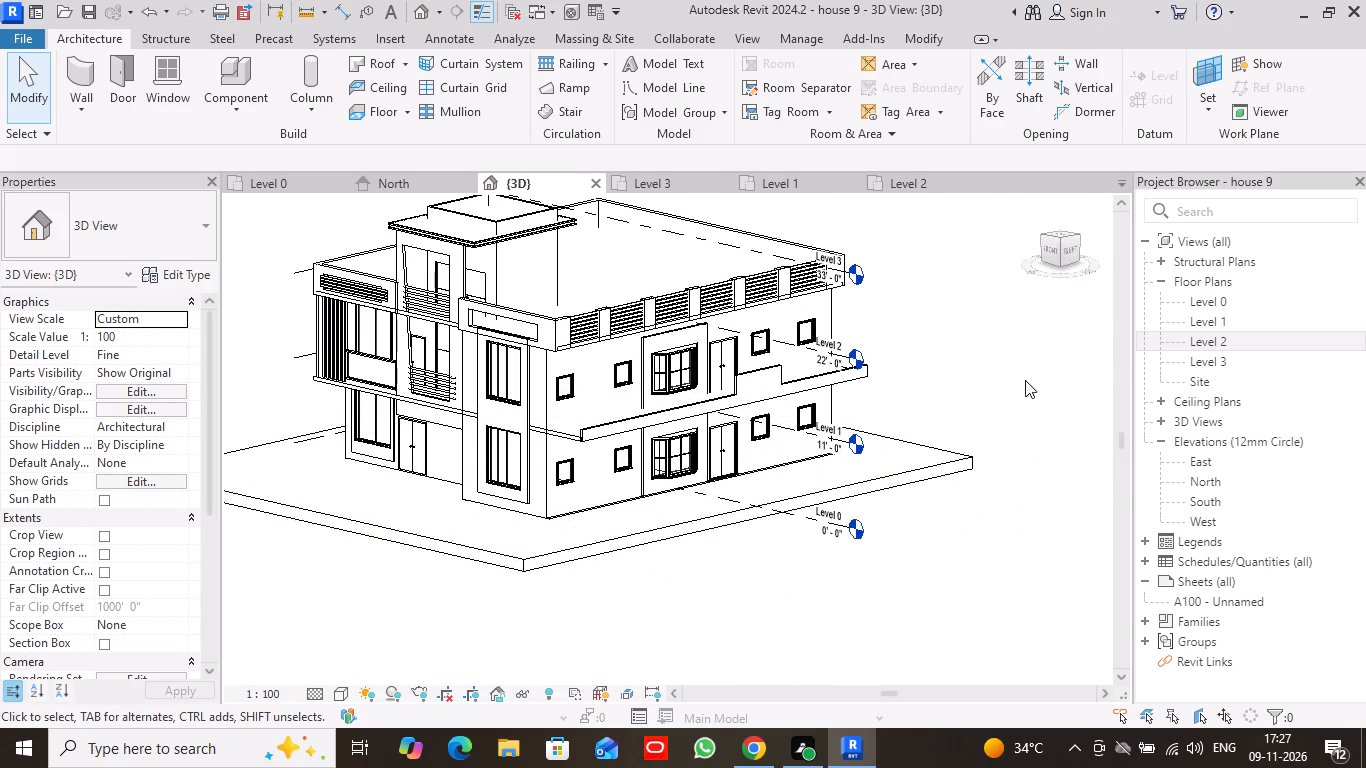
scroll(1027, 378, up, 5)
middle_drag(773, 404, 1104, 407)
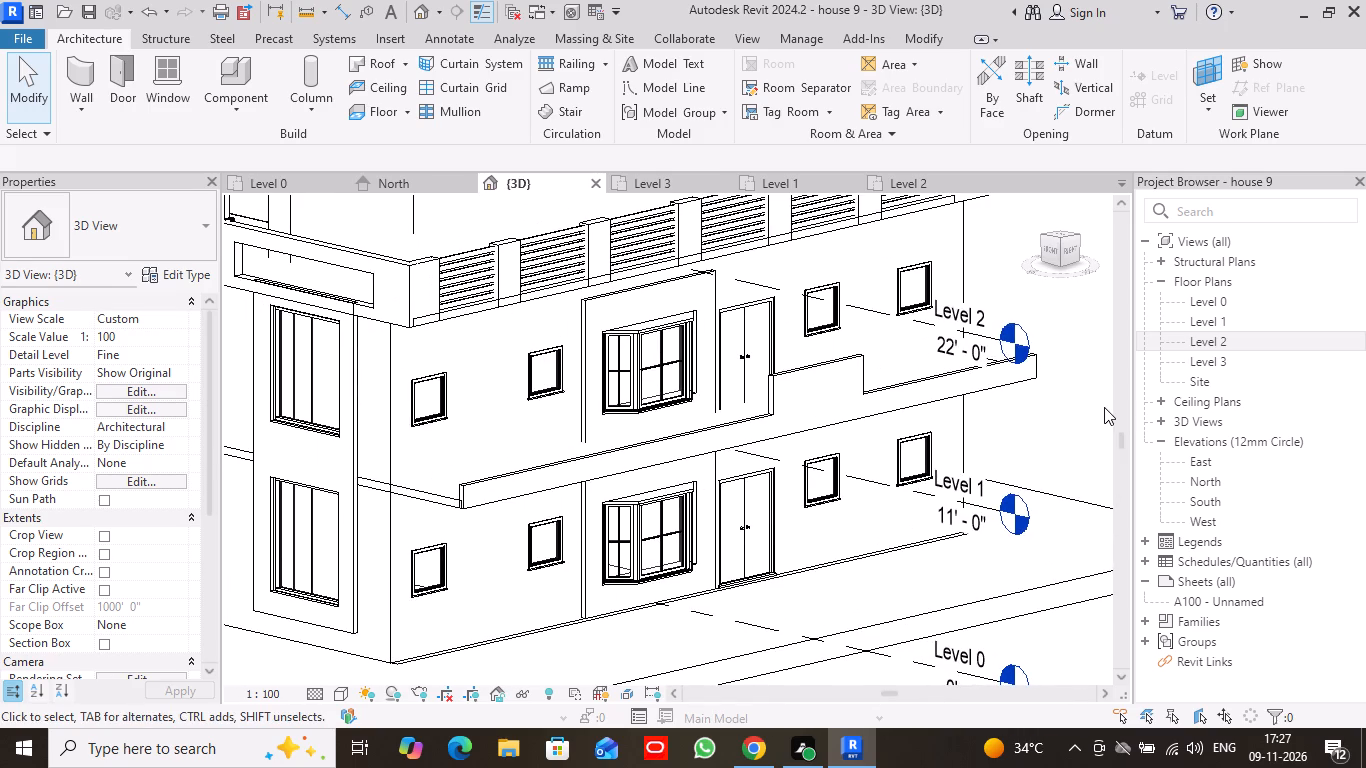
In the Level 1 plan, draw a 1' 0" basic wall over the parapet, running south from the overhang's north corner.
click(806, 182)
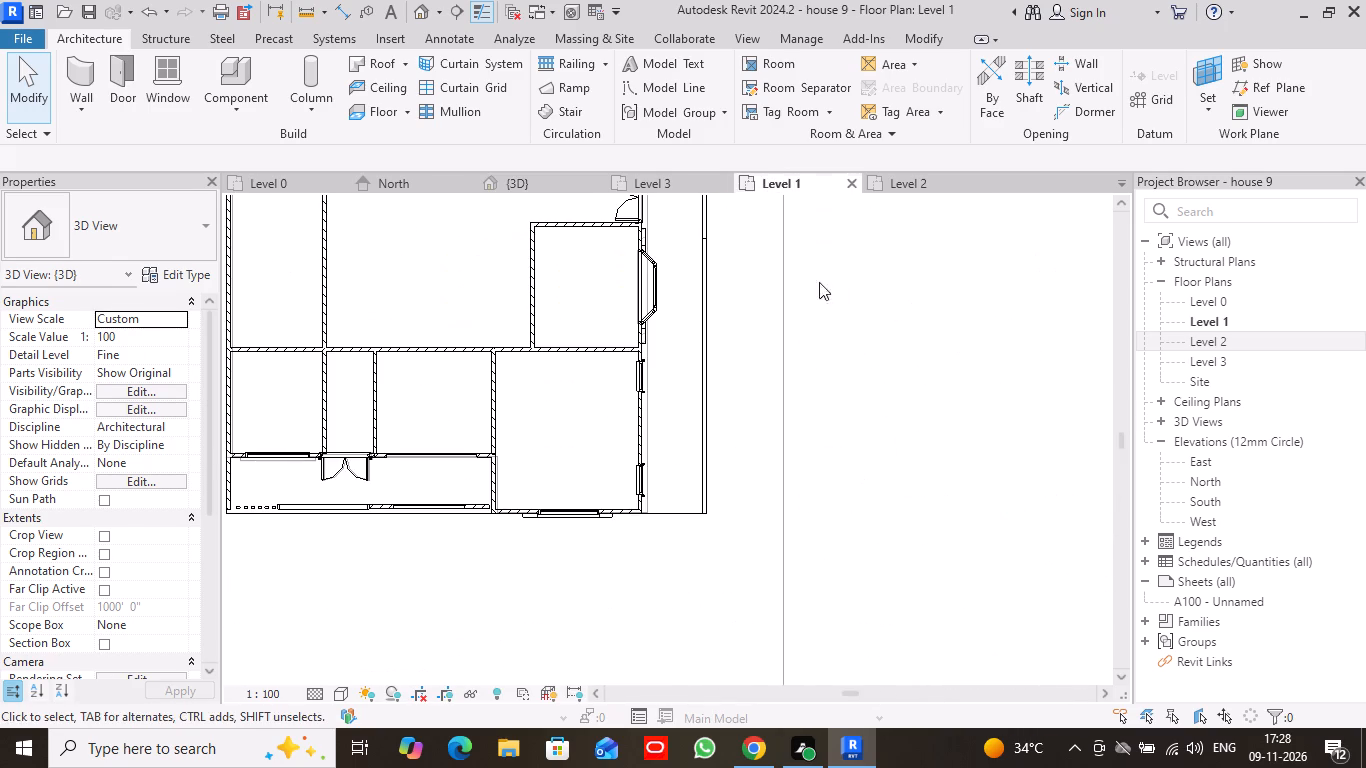
scroll(784, 389, down, 2)
middle_drag(752, 255, 736, 335)
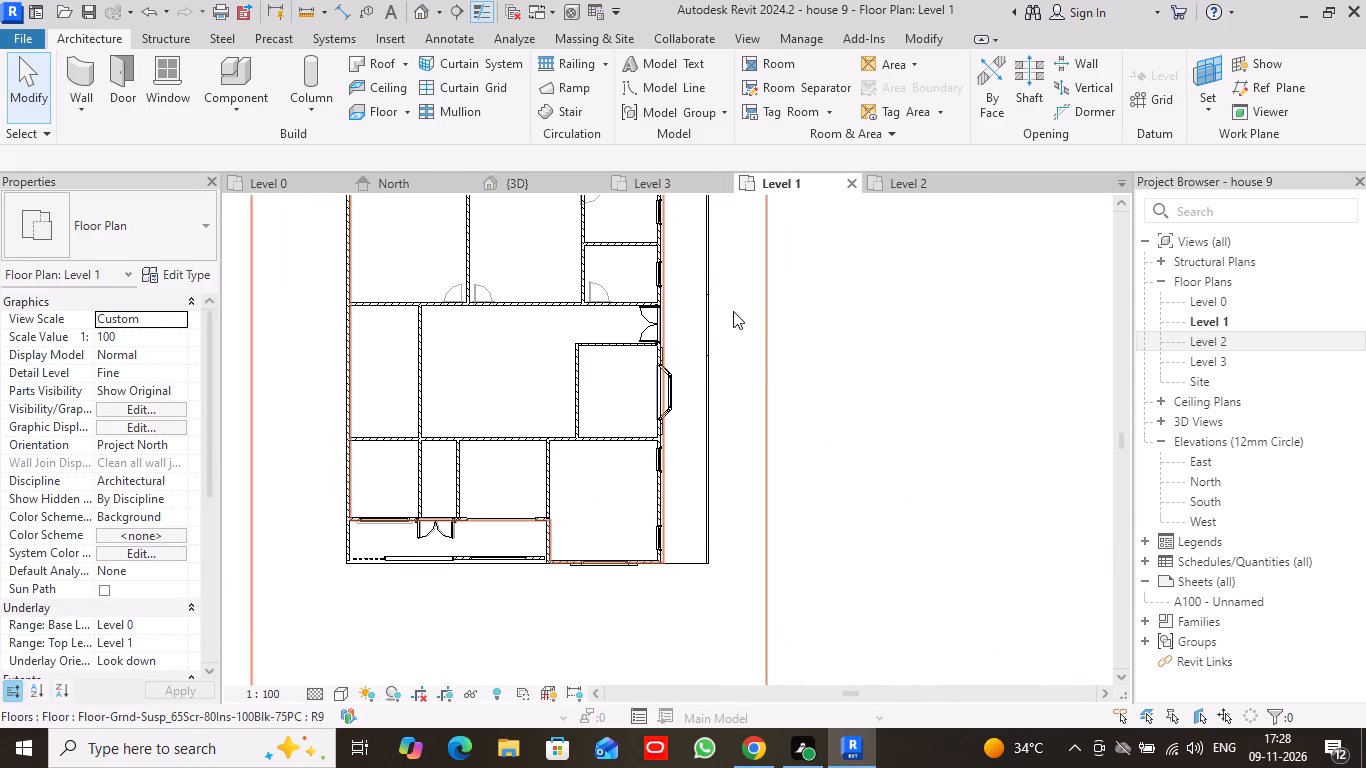
scroll(712, 270, up, 2)
middle_drag(742, 215, 742, 355)
scroll(730, 332, up, 4)
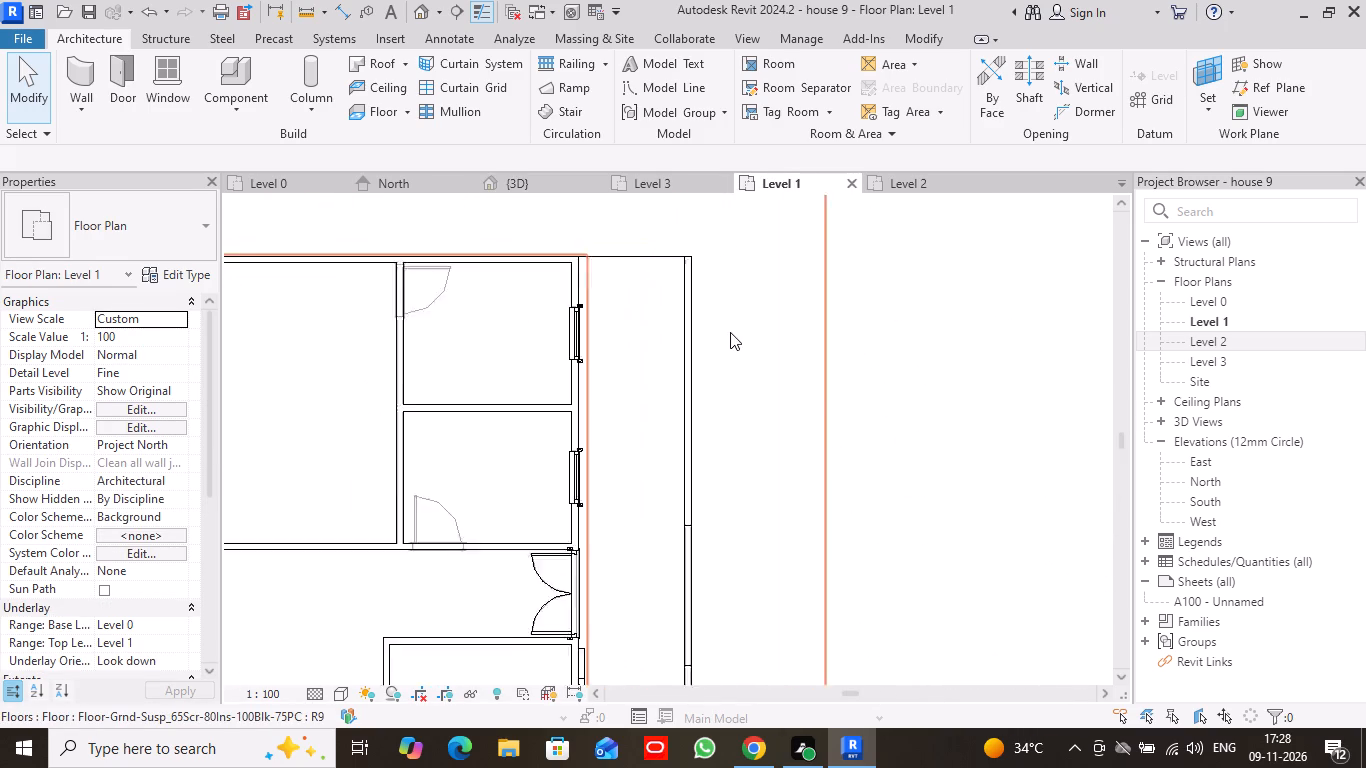
scroll(730, 332, up, 1)
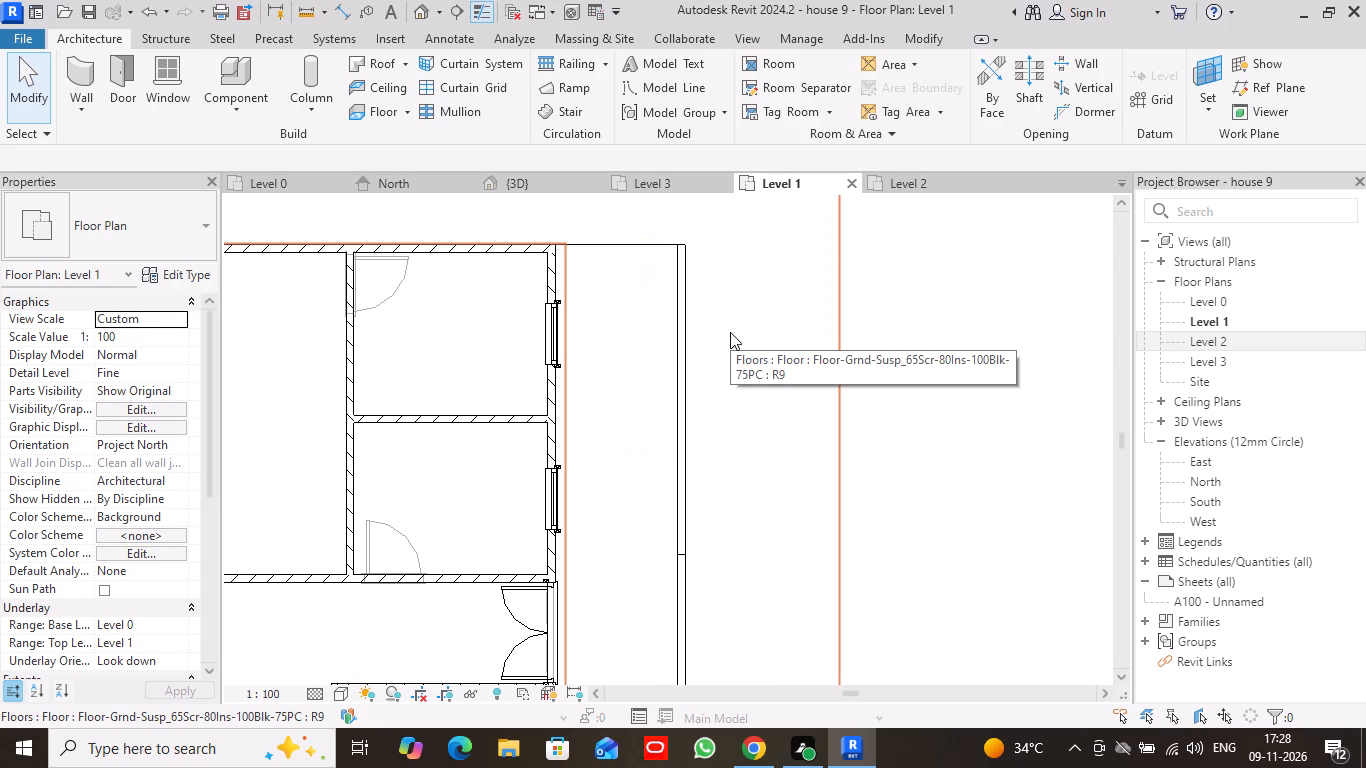
click(92, 78)
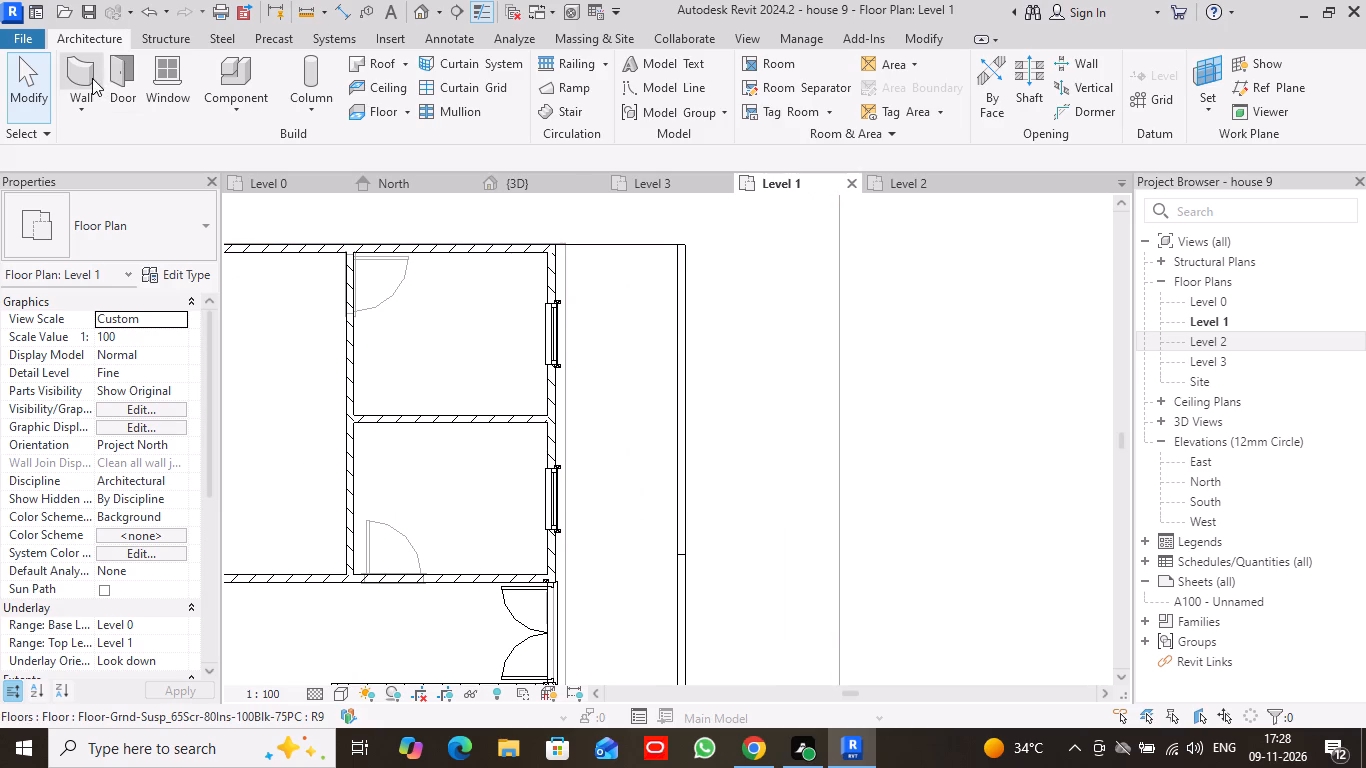
click(681, 246)
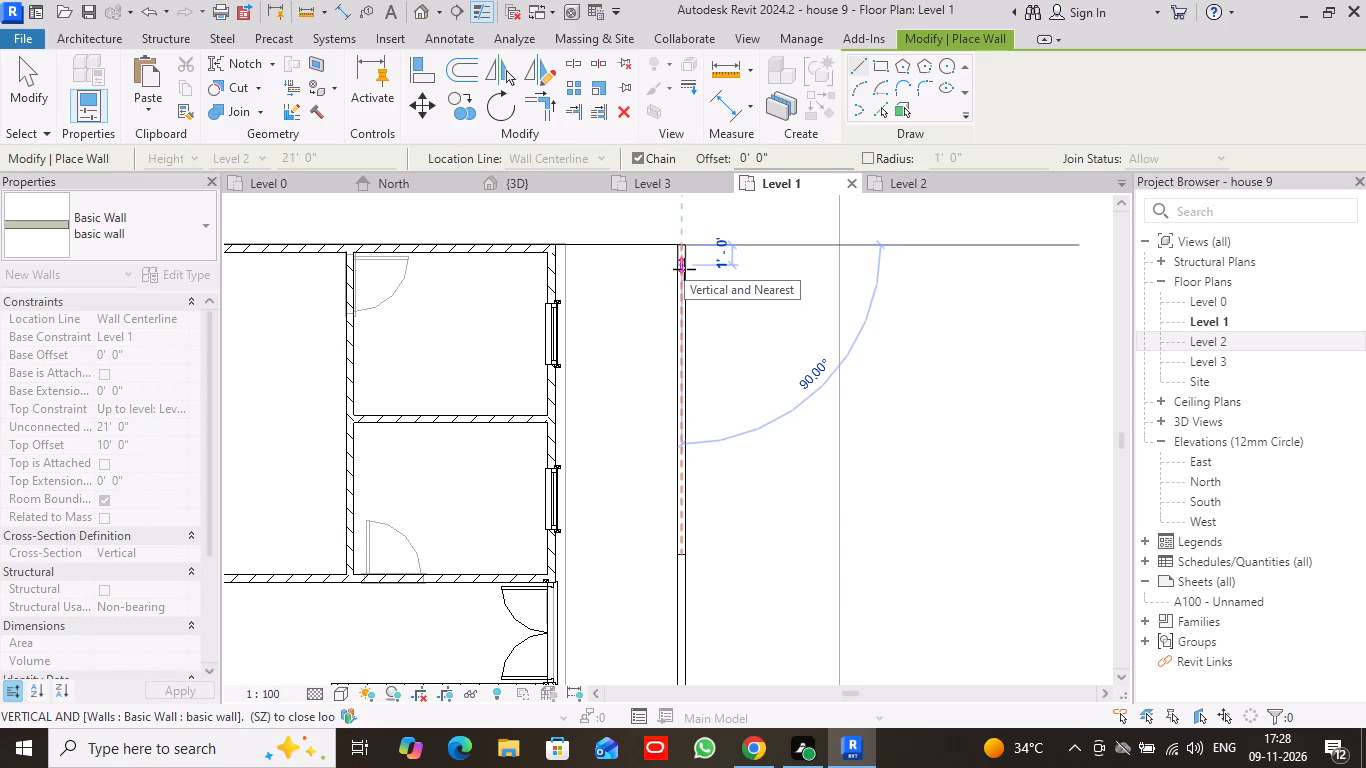
click(684, 269)
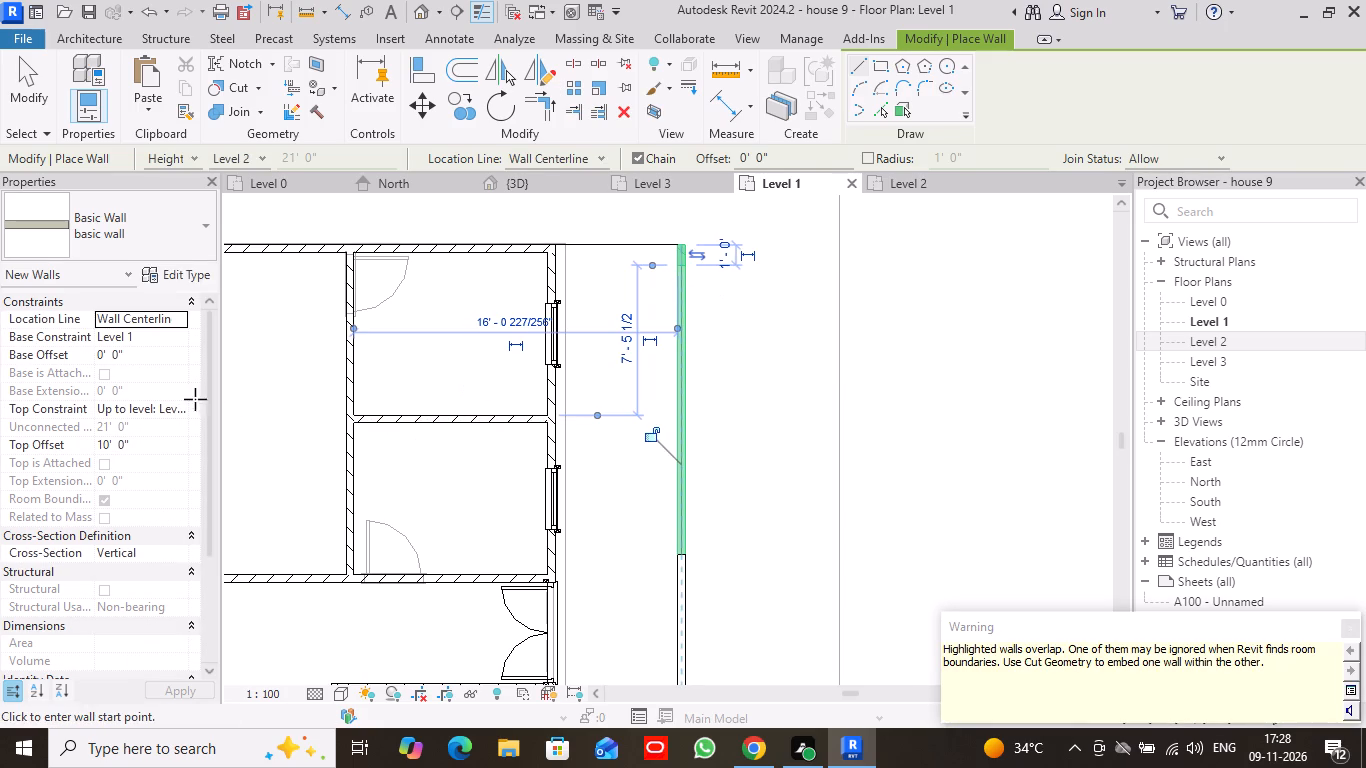
With an Unconnected top constraint and 2' 6" height, draw a 1' 0" basic wall over the parapet, north from the overhang's south corner.
click(172, 409)
click(173, 431)
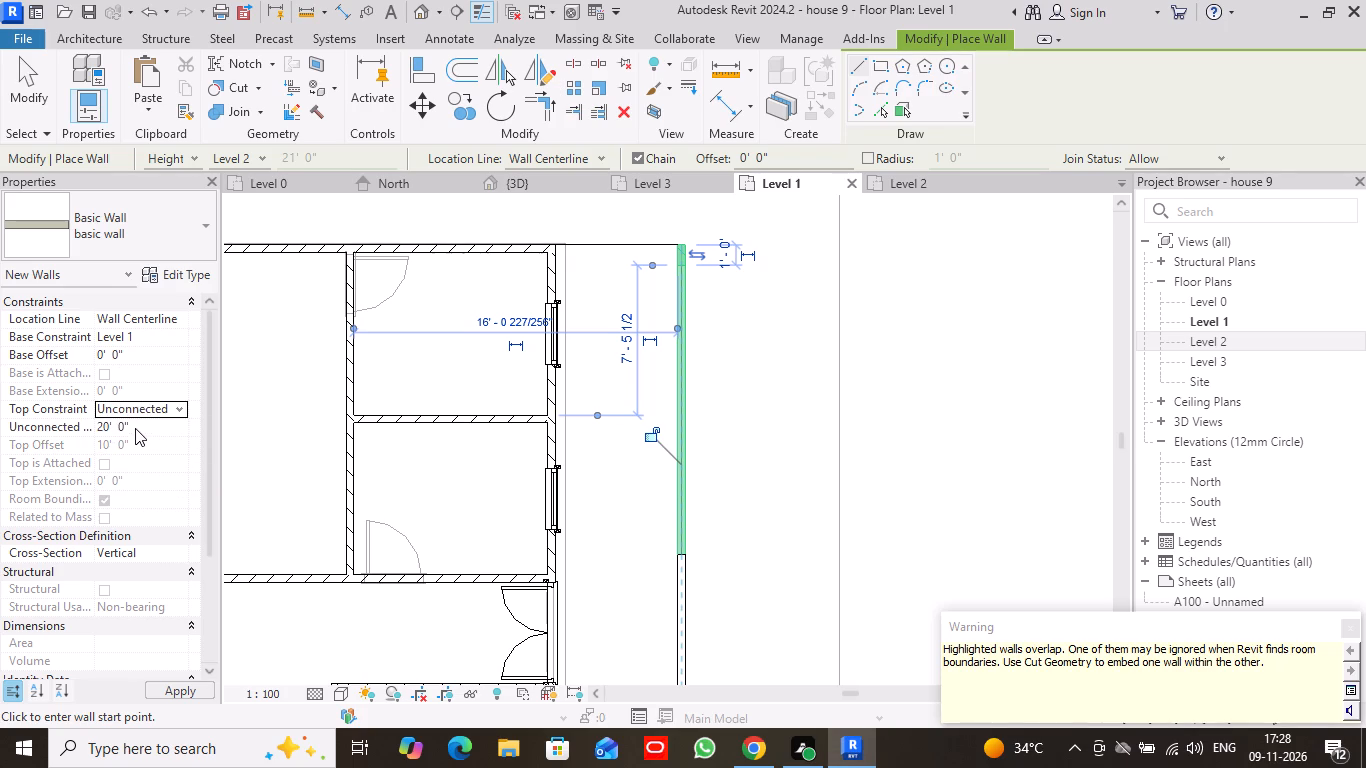
click(135, 428)
drag(135, 428, 79, 419)
key(2)
text(.5)
key(apostrophe)
click(169, 692)
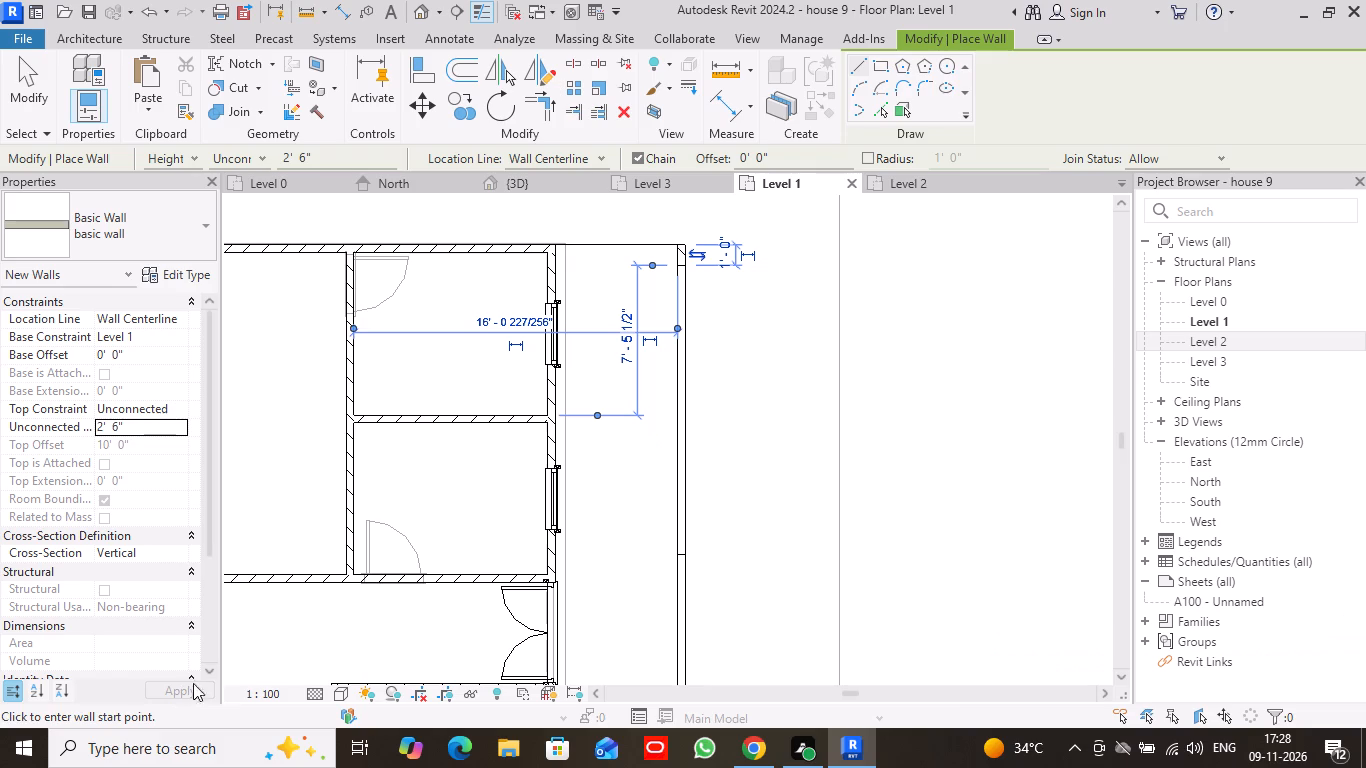
scroll(668, 527, down, 4)
middle_drag(706, 562, 718, 300)
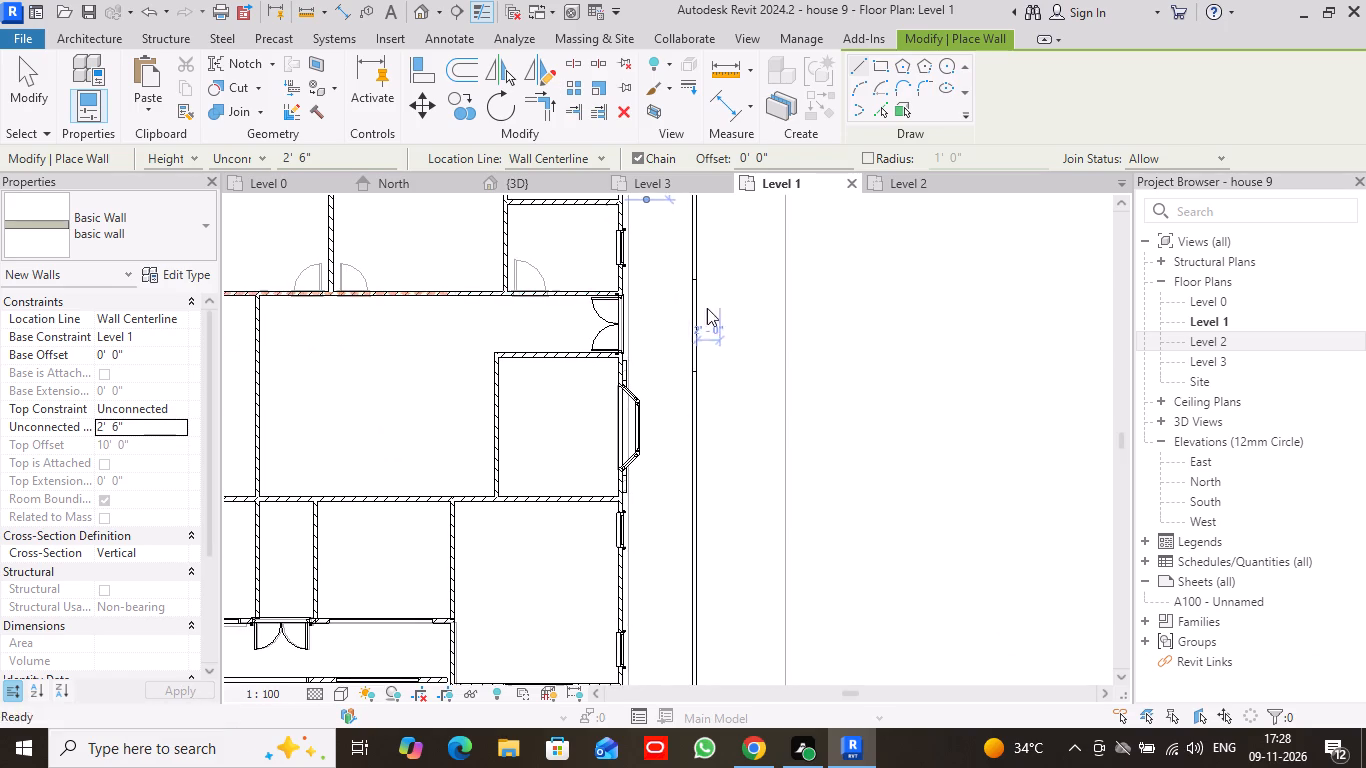
scroll(728, 556, up, 3)
middle_drag(728, 560, 728, 295)
scroll(728, 560, up, 1)
scroll(722, 334, down, 2)
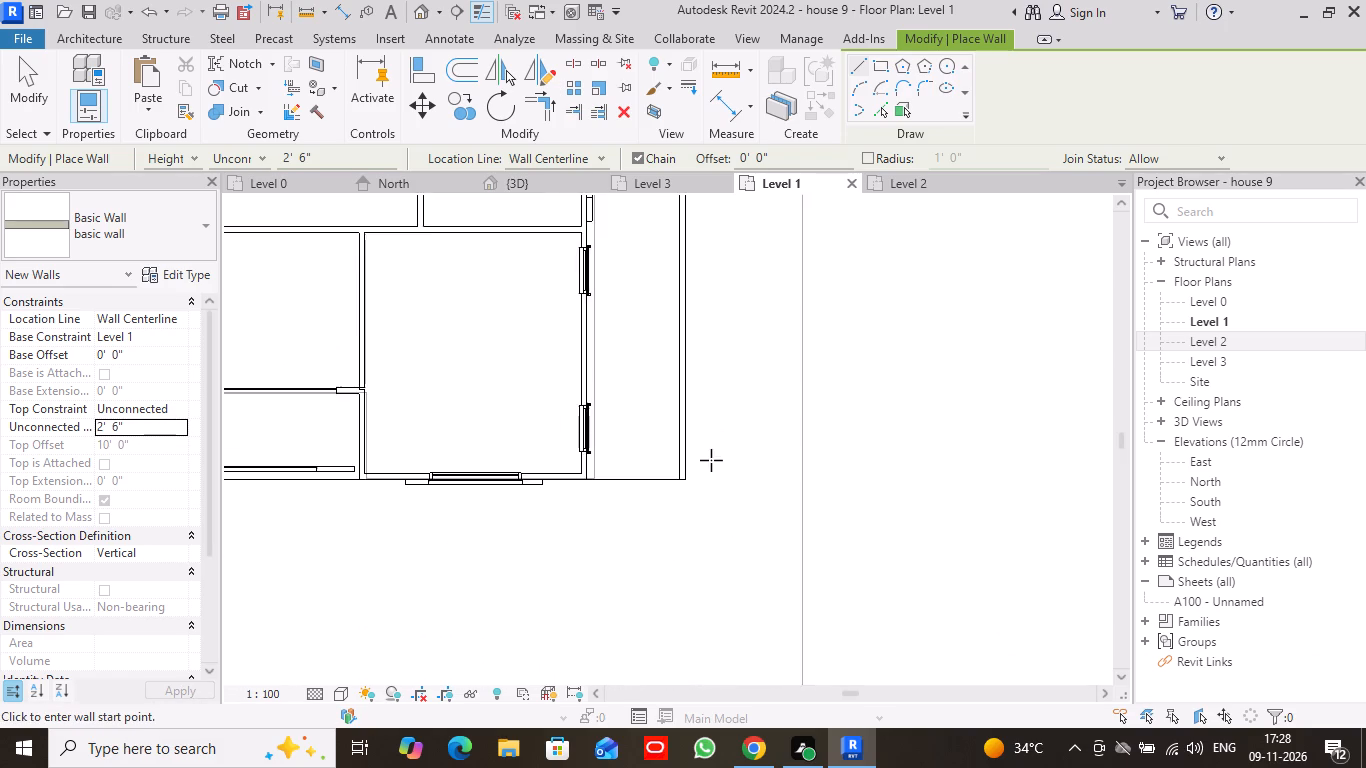
scroll(711, 460, up, 3)
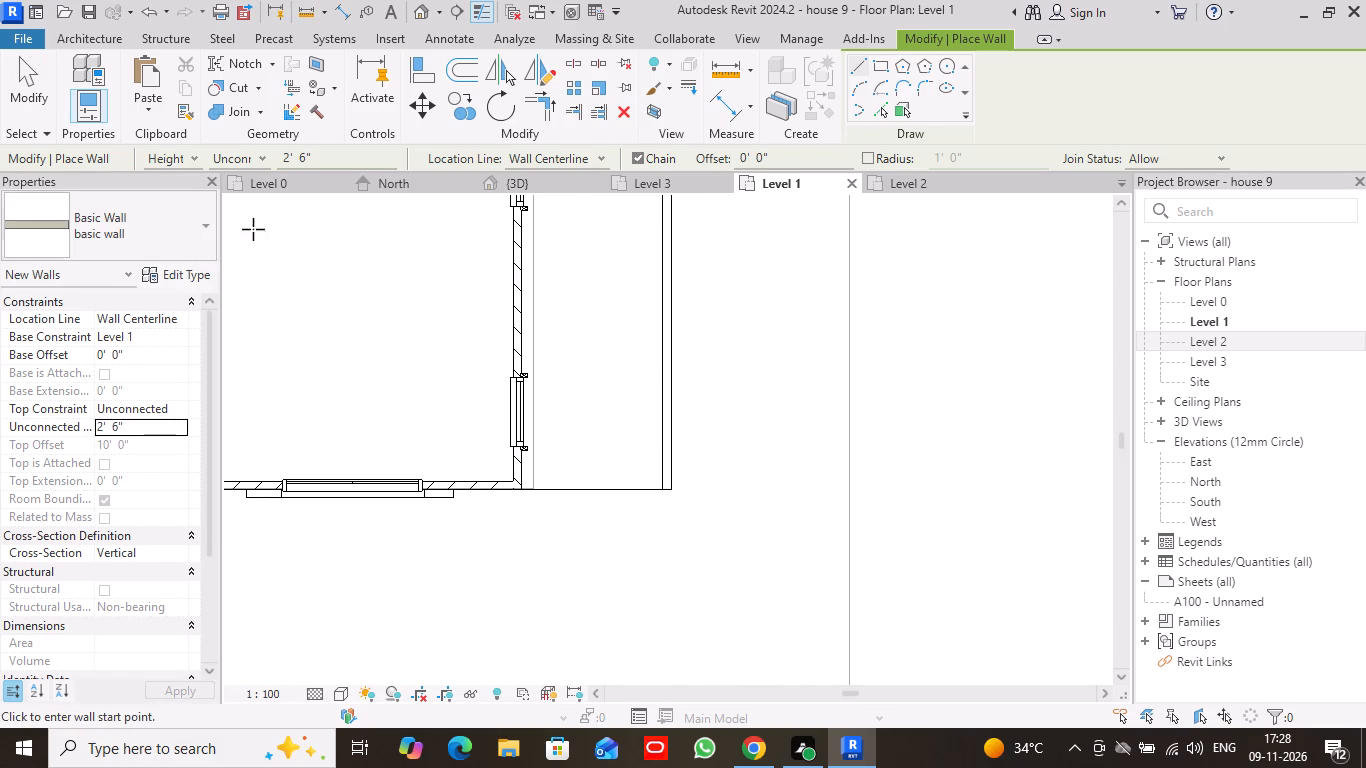
click(664, 488)
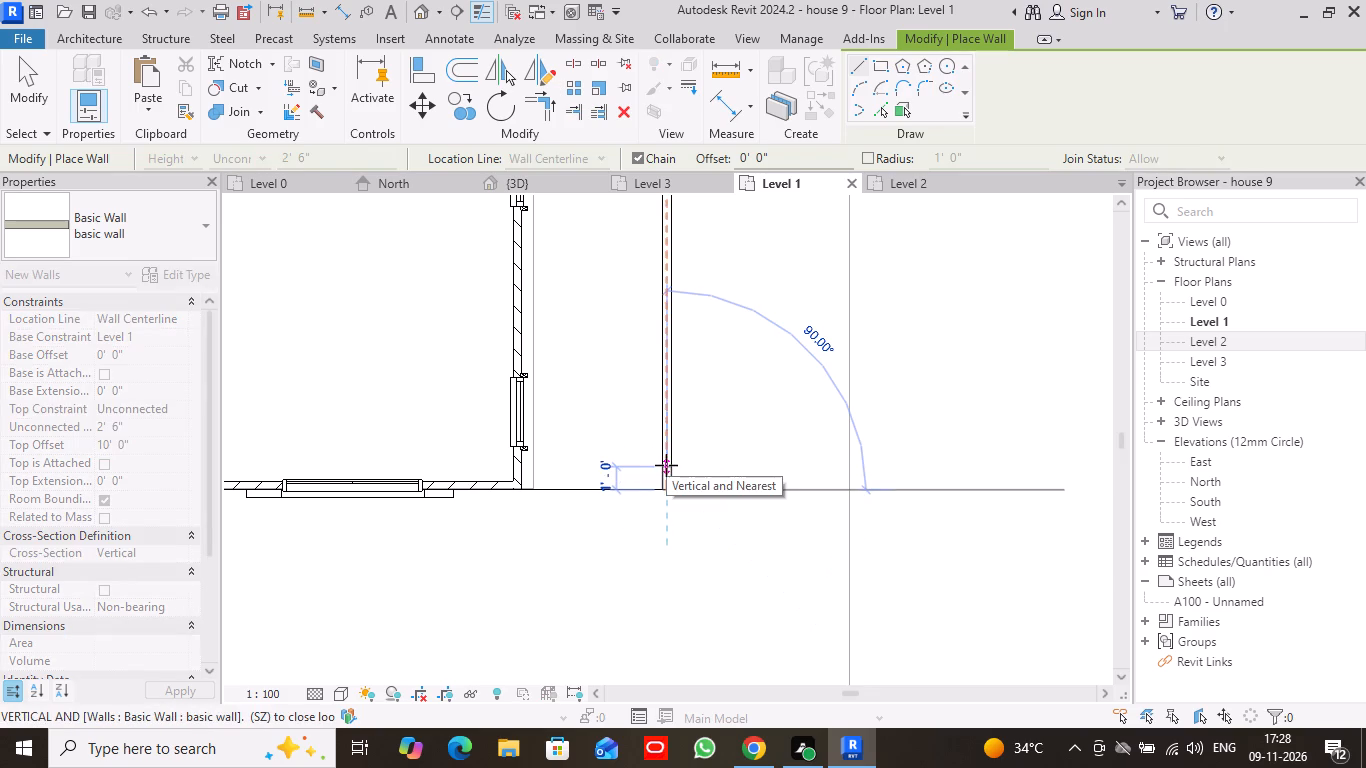
click(666, 465)
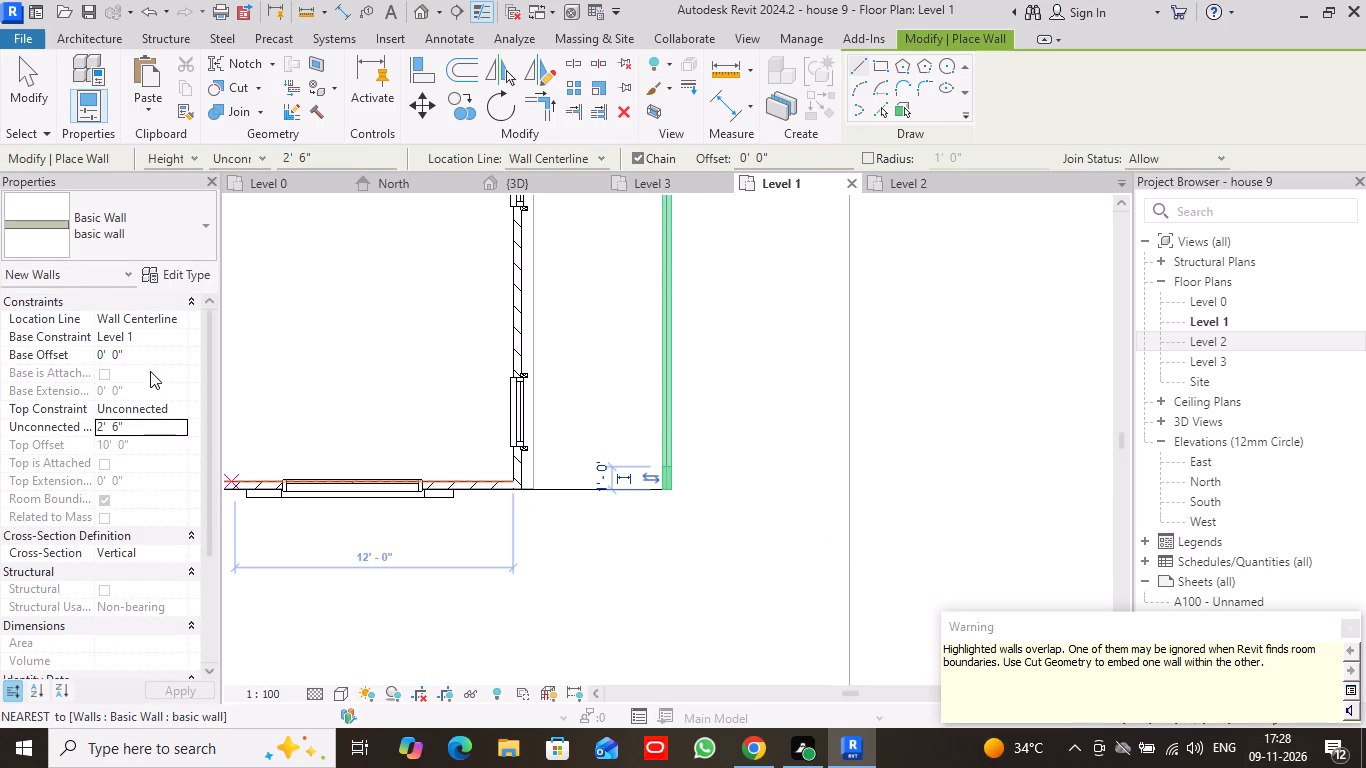
click(175, 690)
click(37, 80)
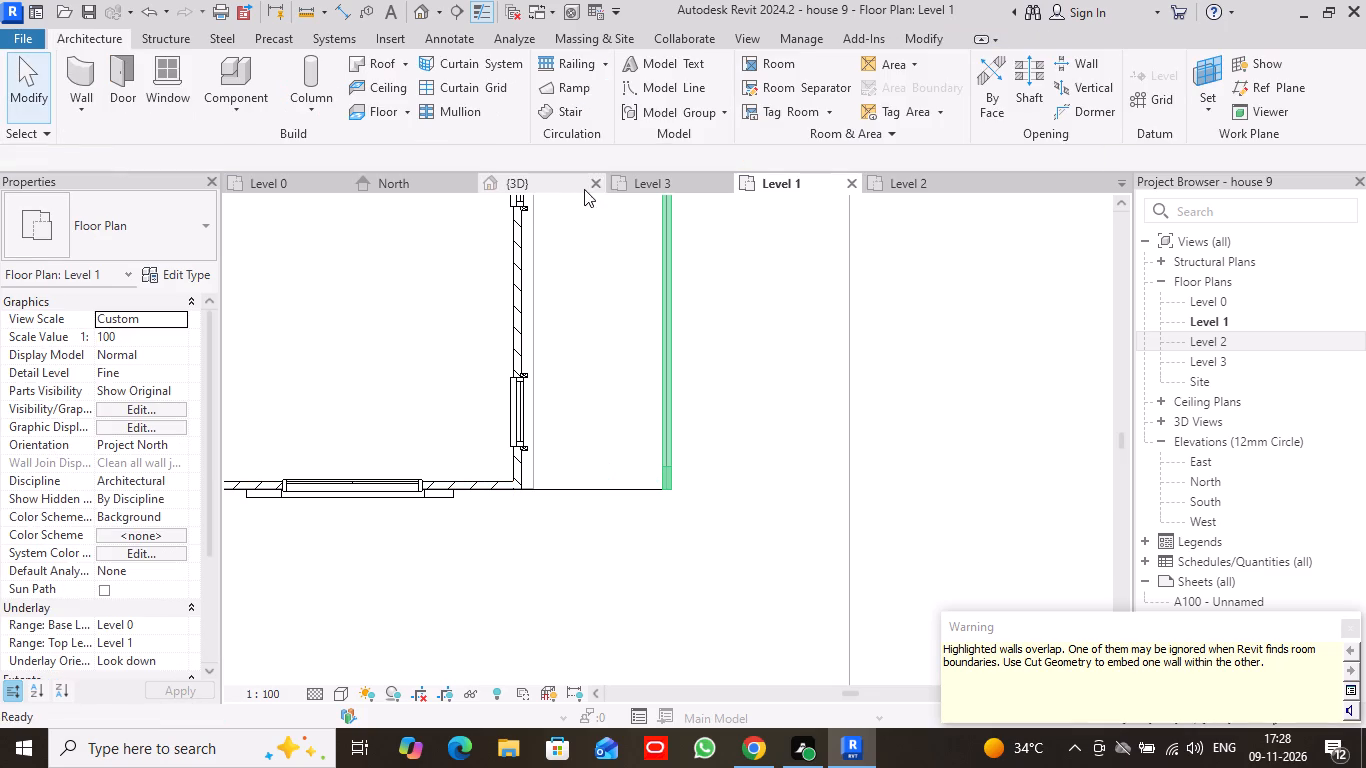
In the 3D view, set the short wall at the overhang's north corner to an Unconnected top constraint with a height of 2' 6".
click(566, 179)
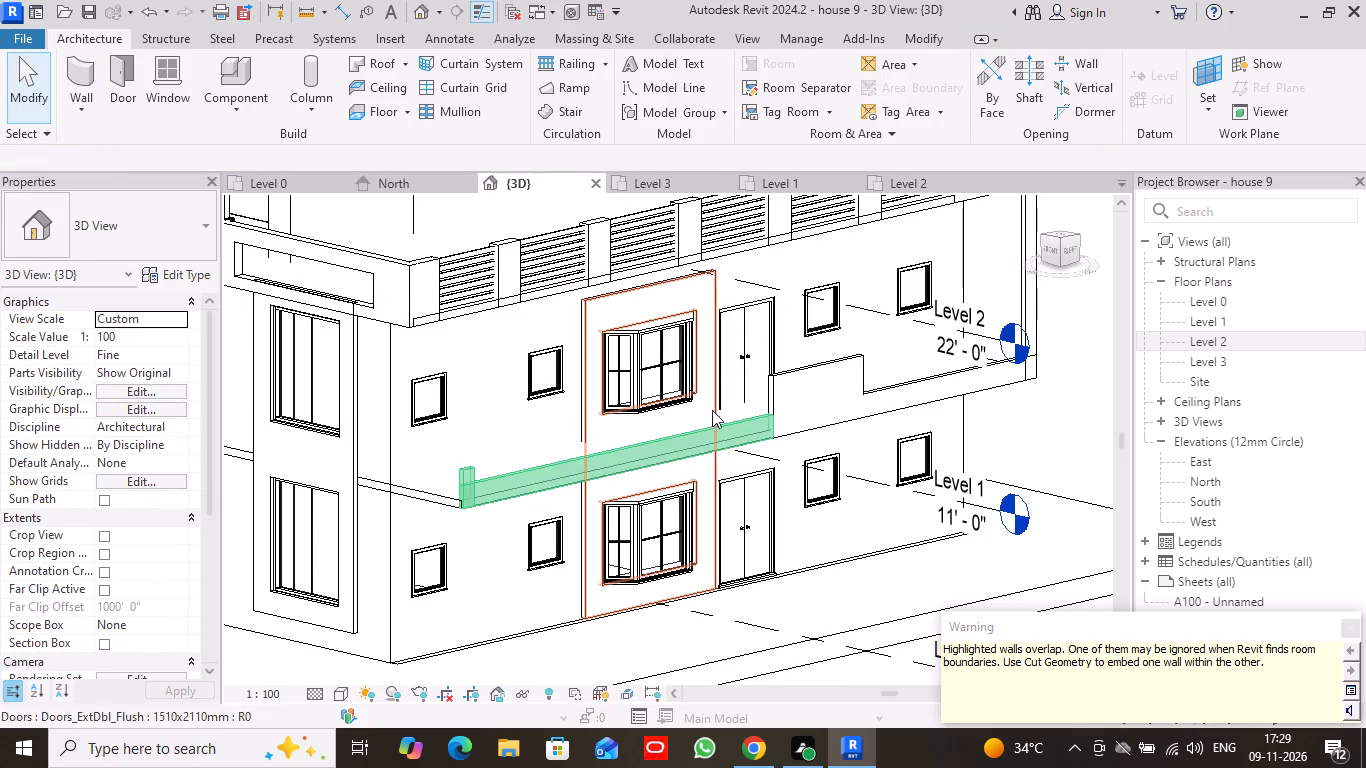
scroll(1051, 357, down, 4)
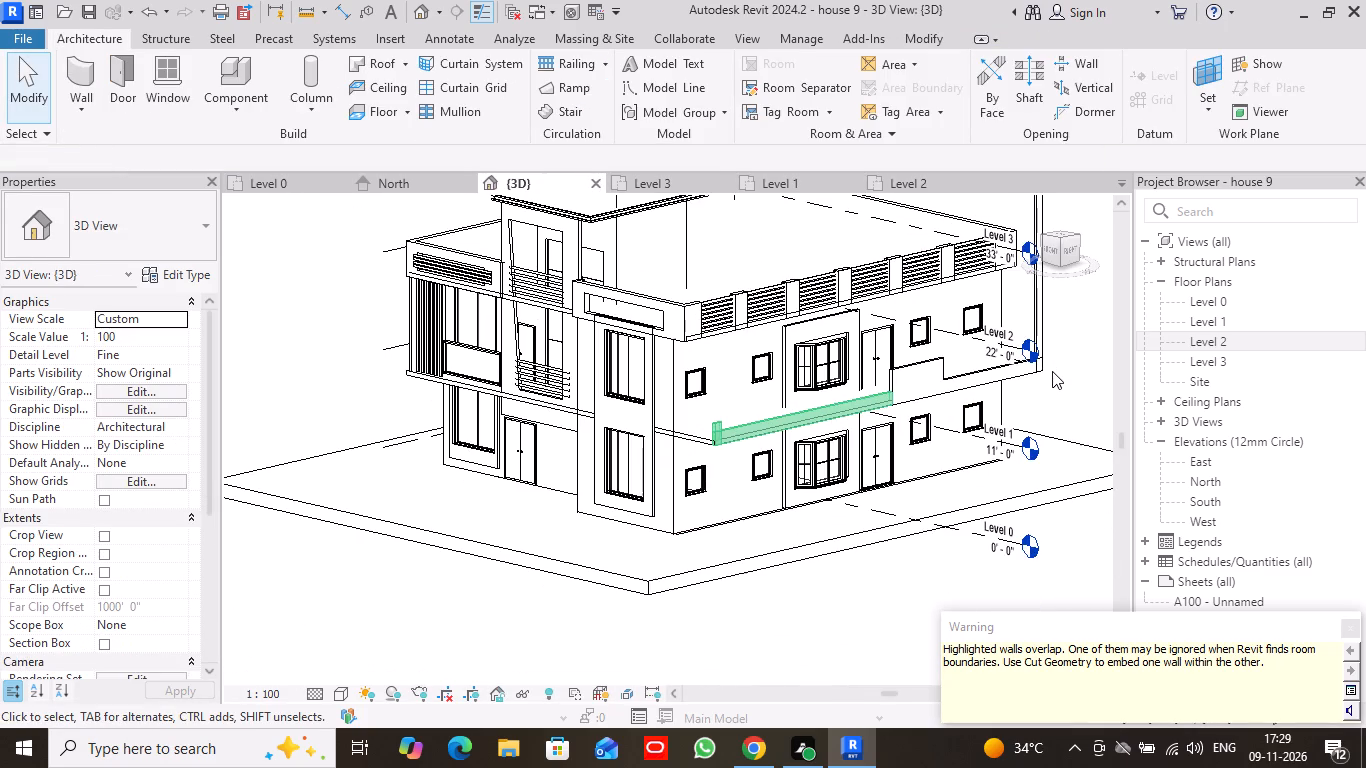
middle_drag(1061, 363, 1002, 355)
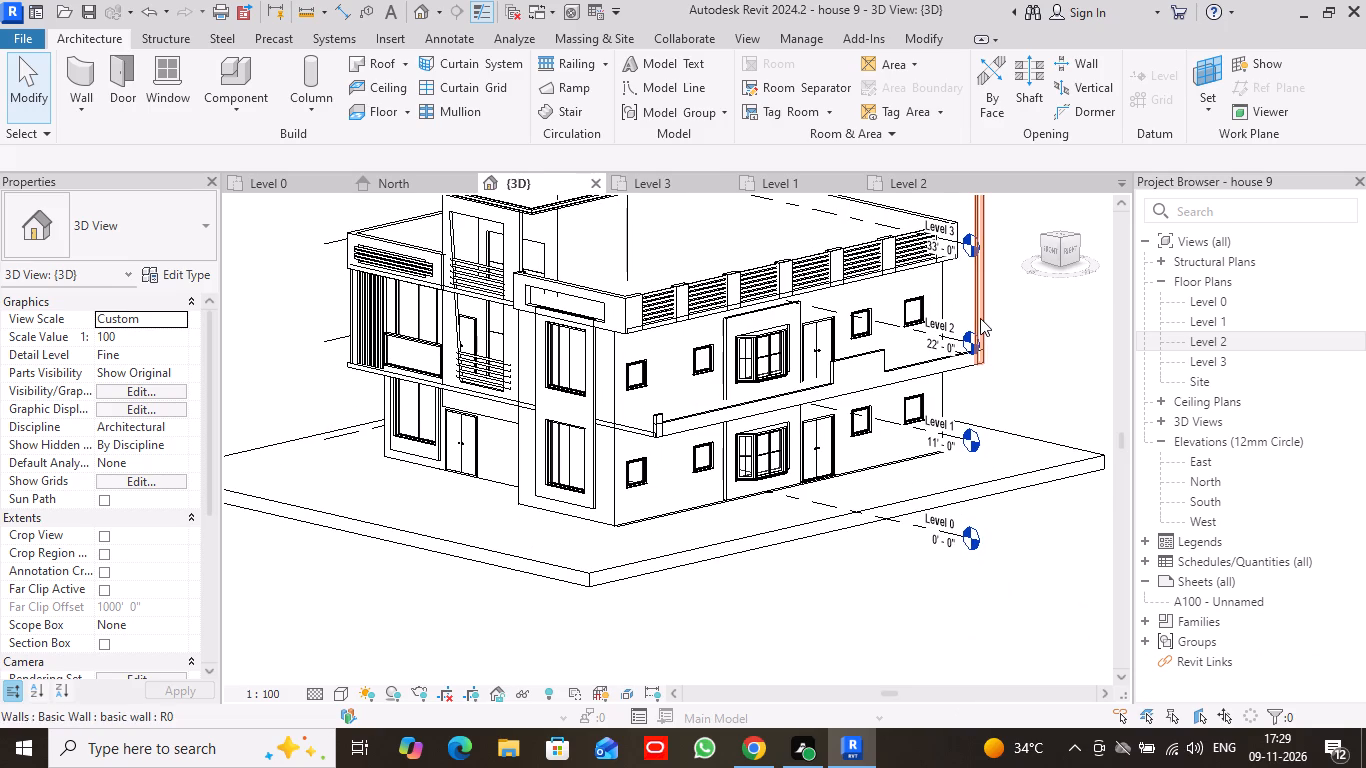
click(980, 318)
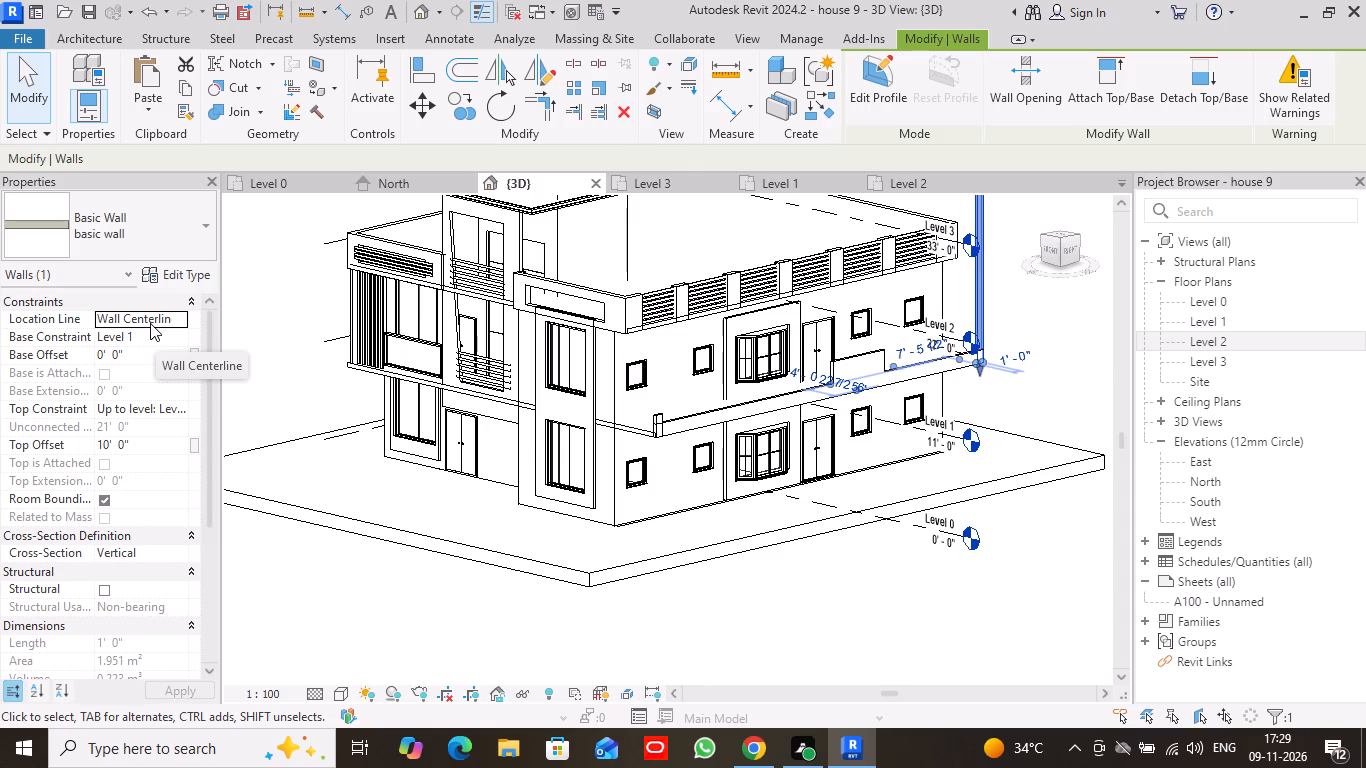
click(185, 411)
click(150, 423)
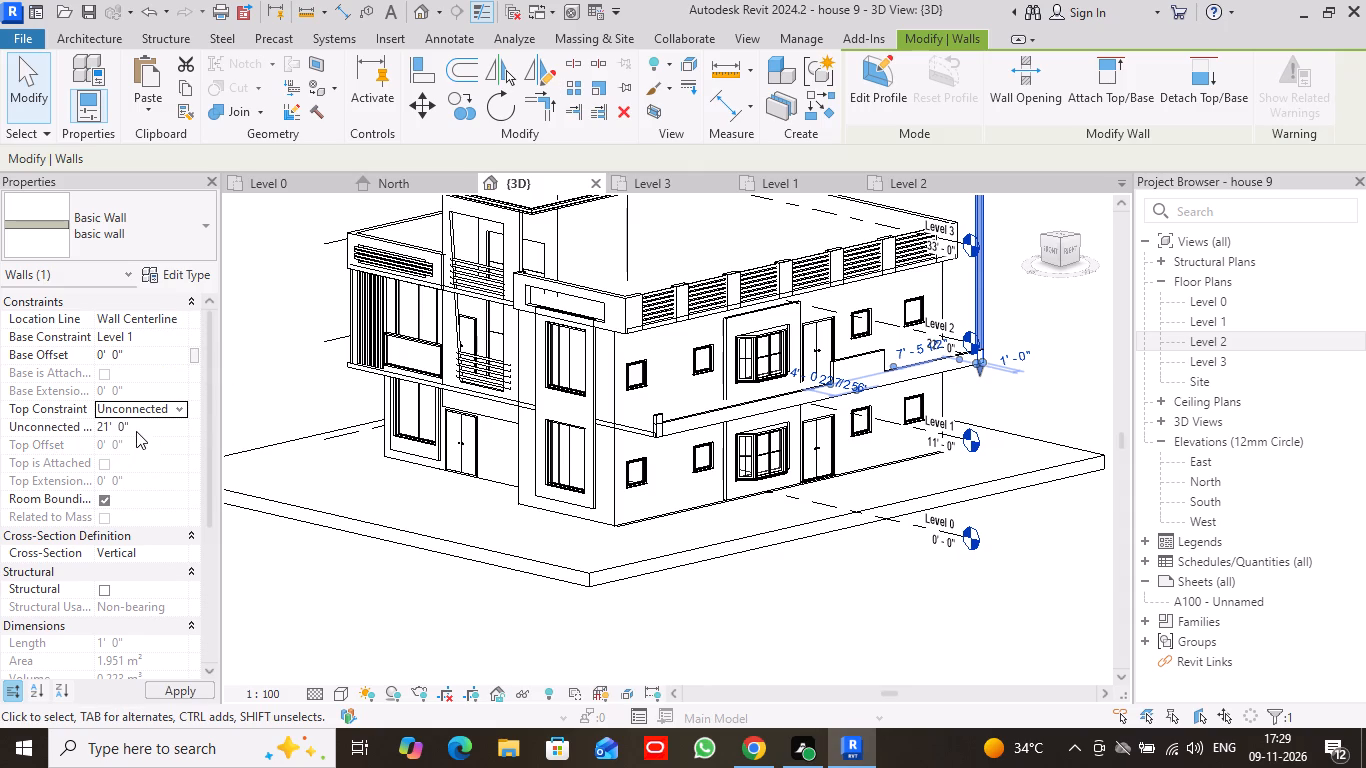
click(136, 428)
drag(136, 428, 97, 426)
key(2)
text(.5)
key(apostrophe)
key(Return)
click(184, 692)
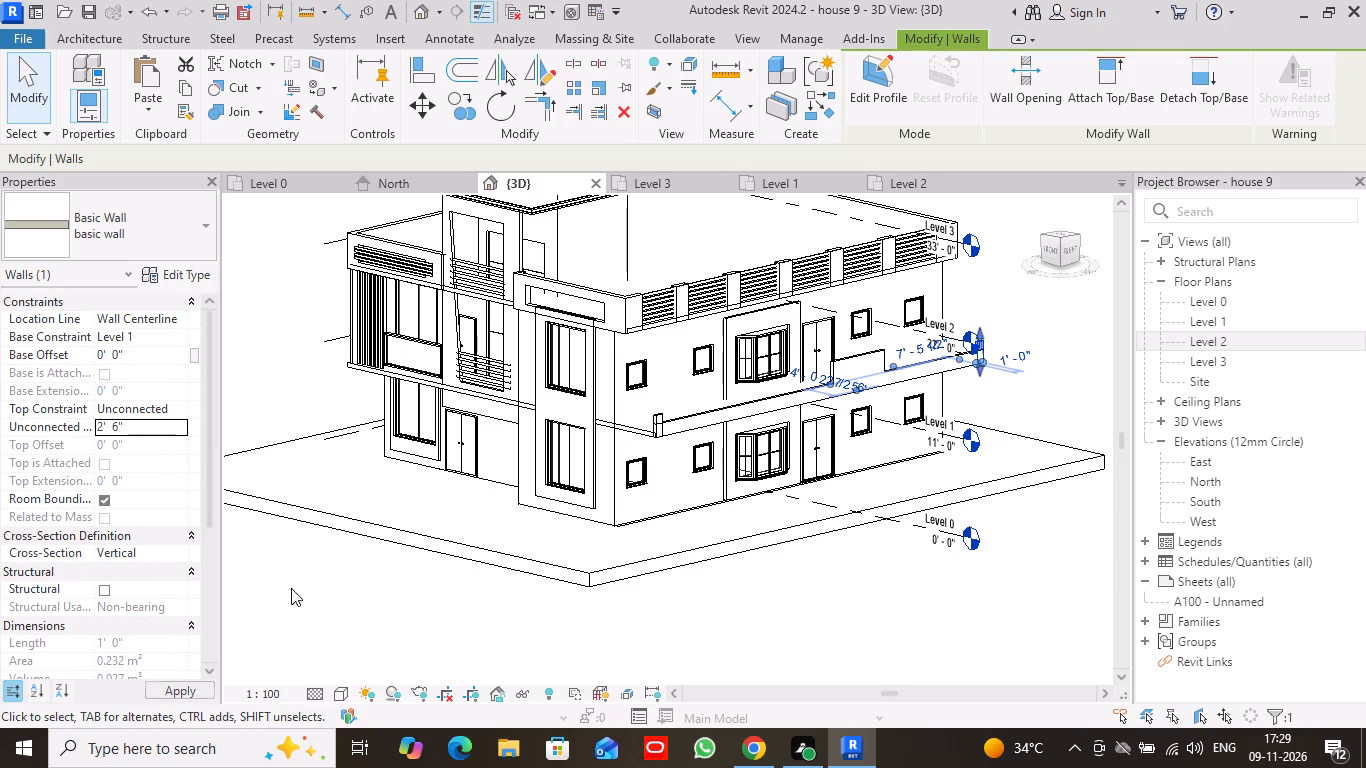
scroll(943, 479, up, 4)
scroll(985, 395, up, 1)
middle_drag(1043, 312, 1021, 352)
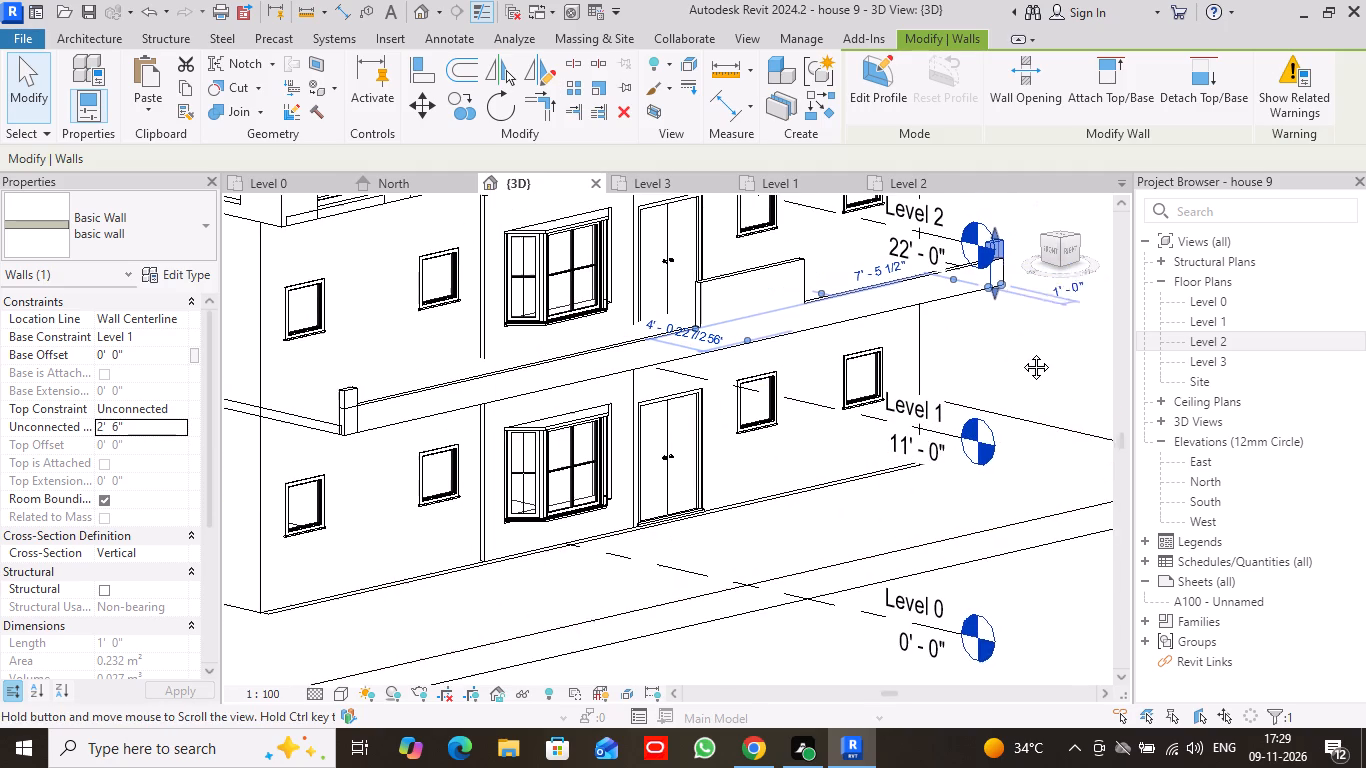
Set the raised end post at the overhang's north corner to an unconnected height of 3' 6".
middle_drag(1021, 352, 1014, 372)
click(22, 102)
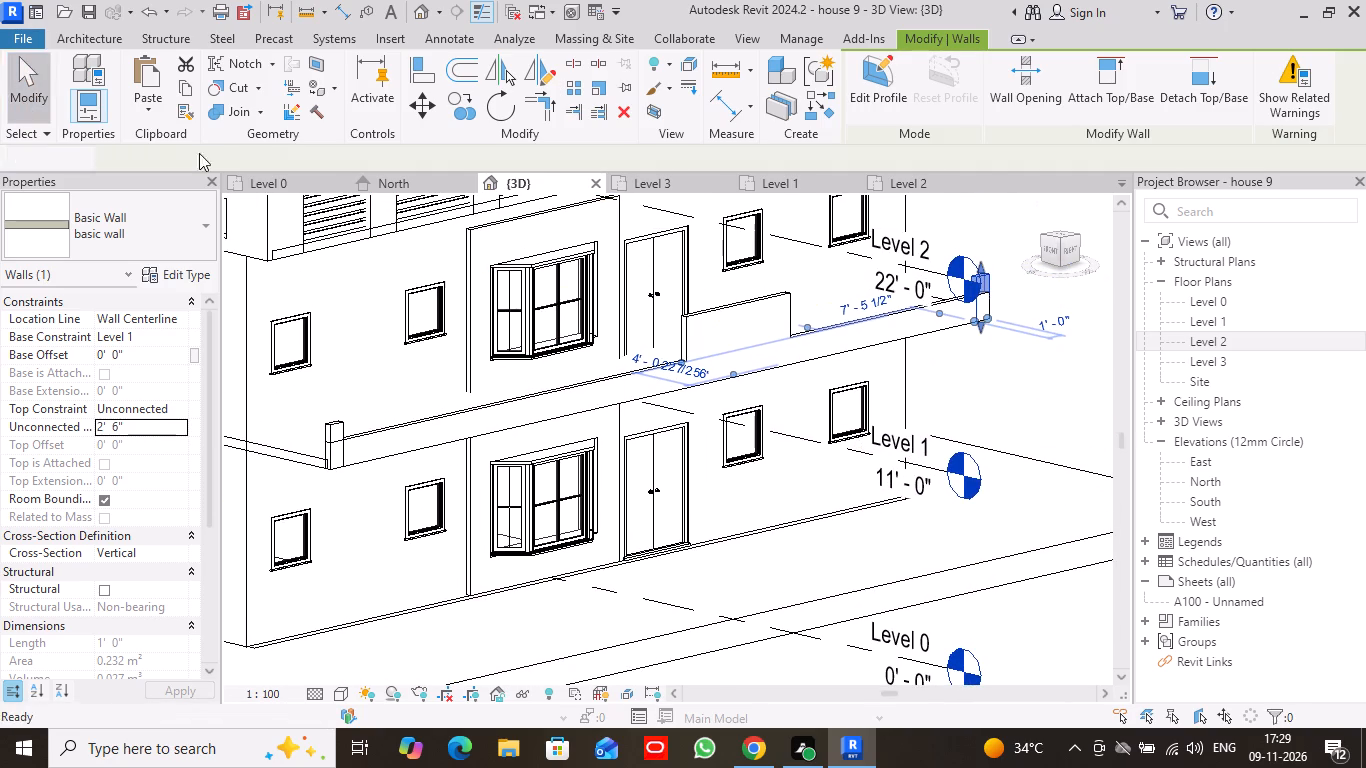
click(767, 320)
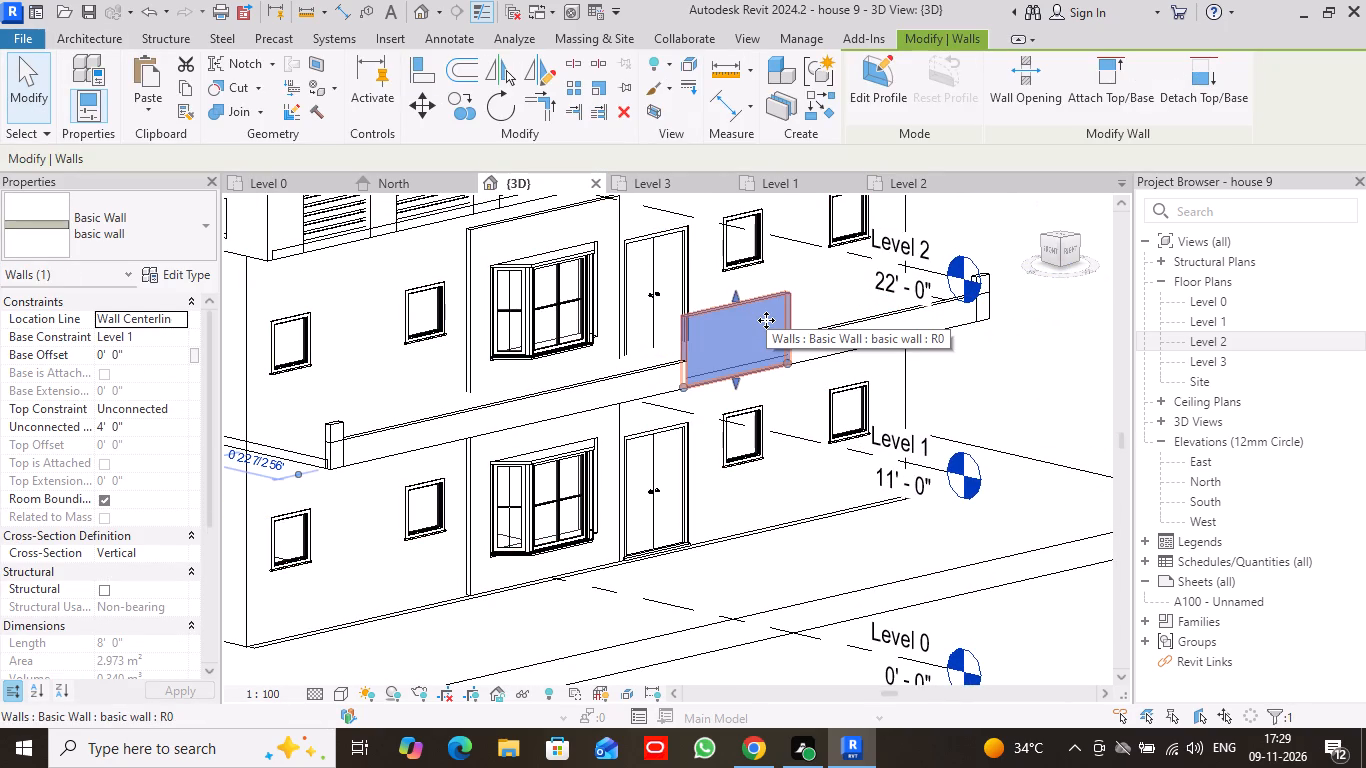
click(988, 285)
click(985, 272)
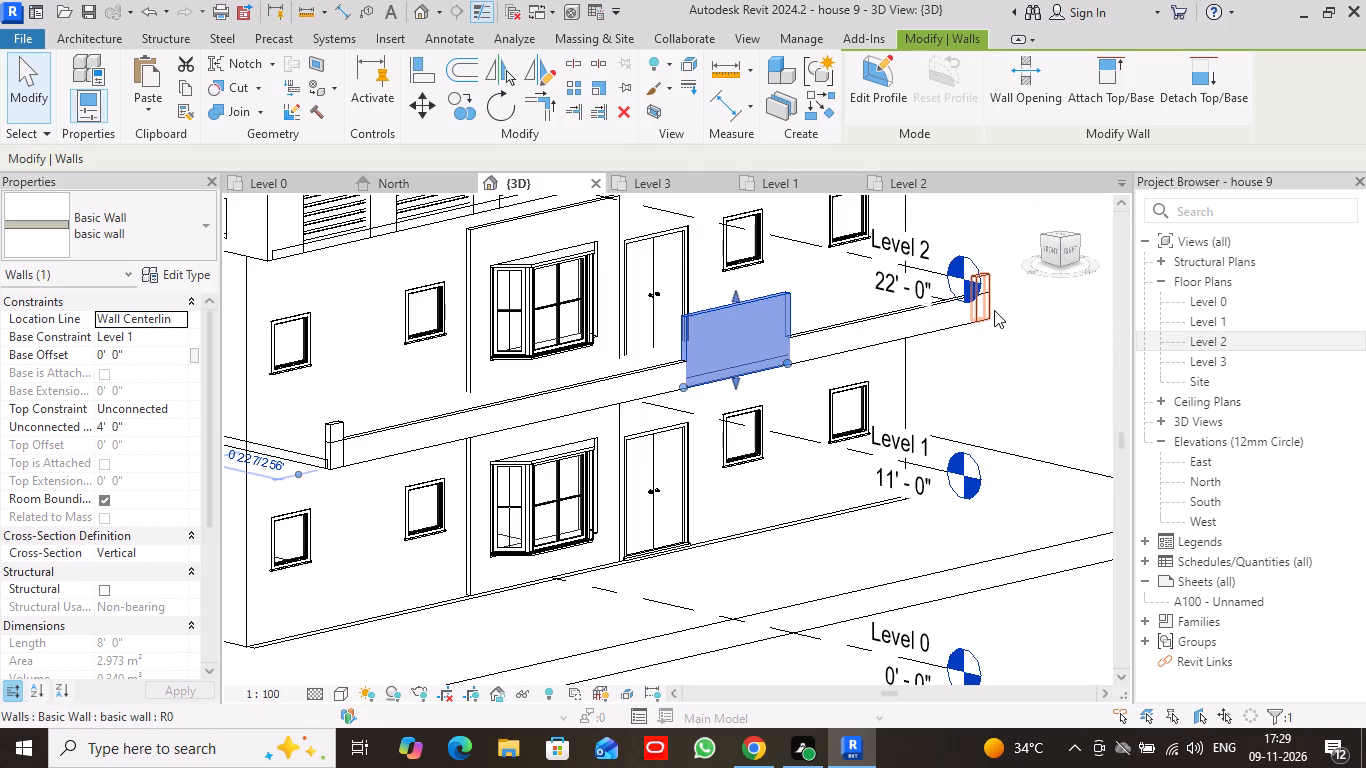
scroll(994, 311, up, 5)
click(974, 319)
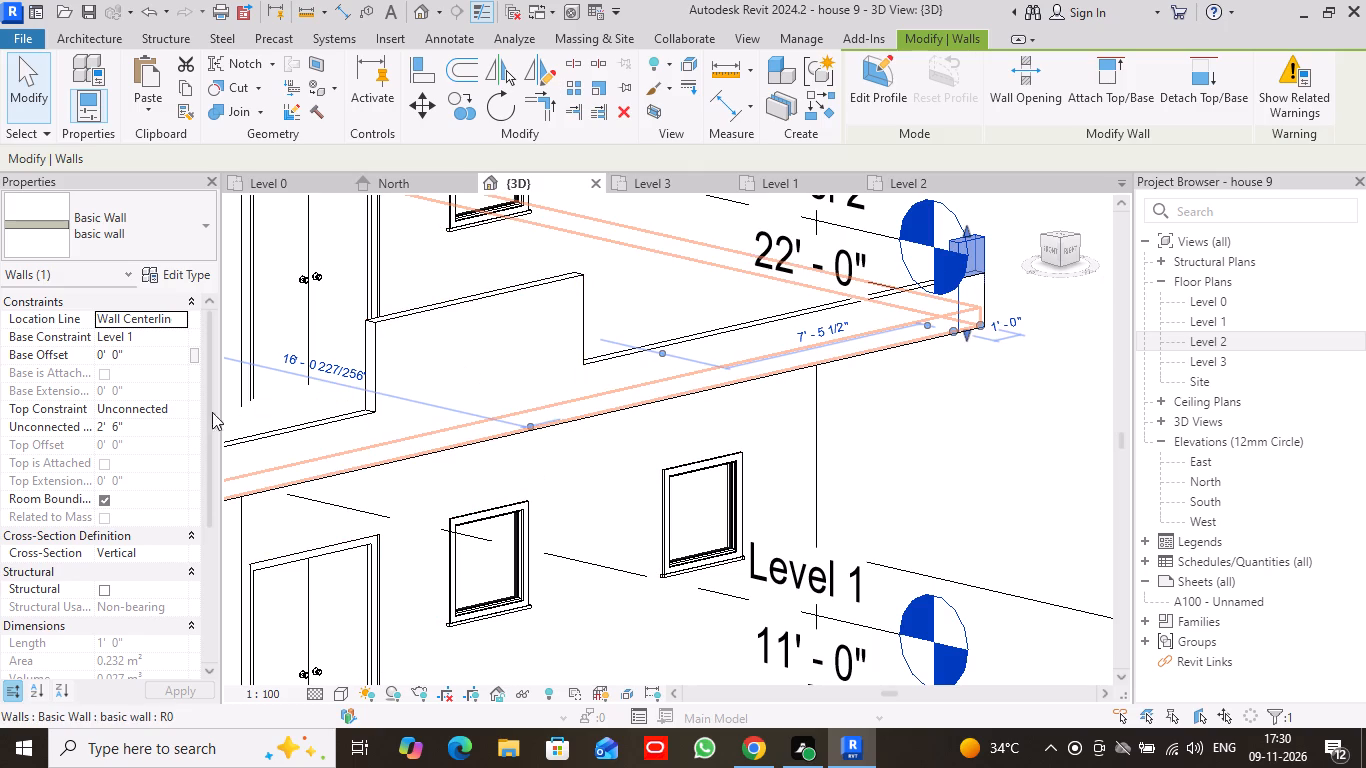
click(126, 423)
drag(126, 423, 84, 434)
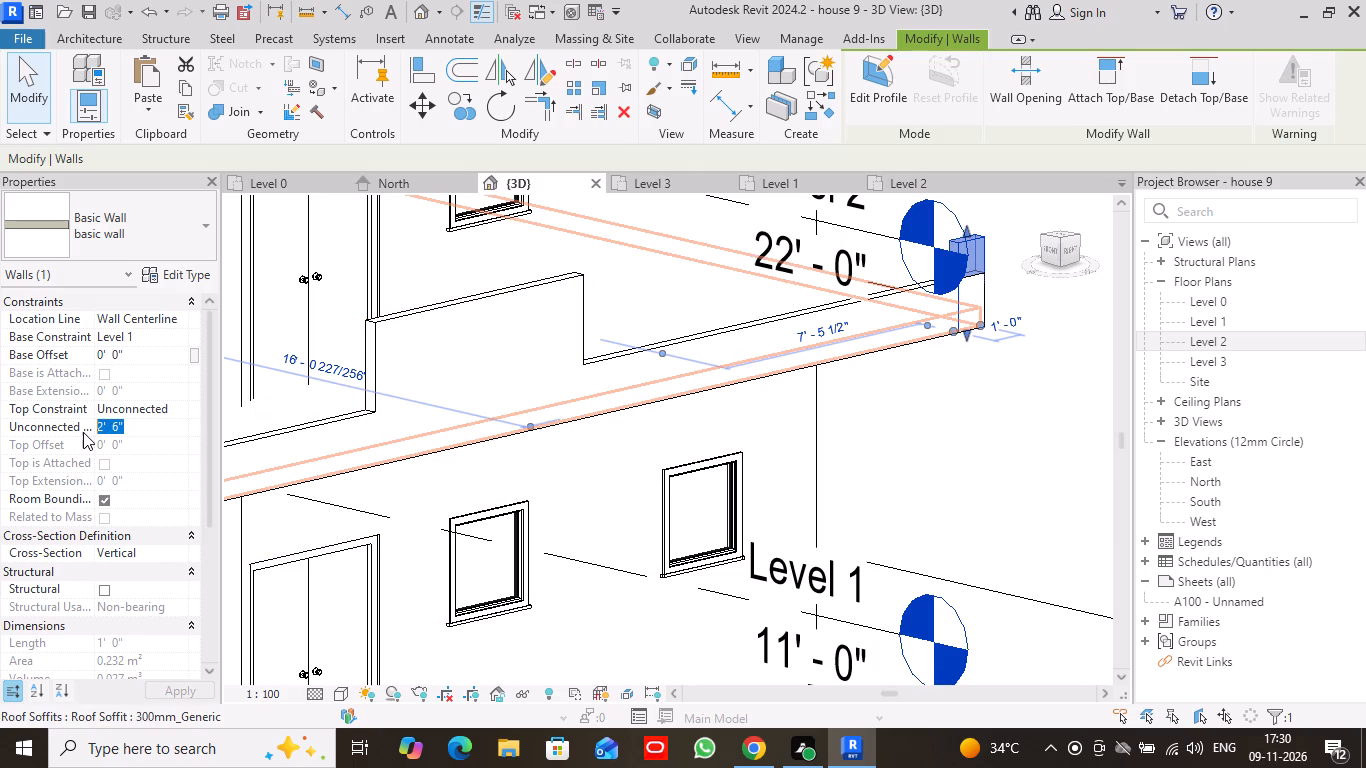
key(2)
key(BackSpace)
key(3)
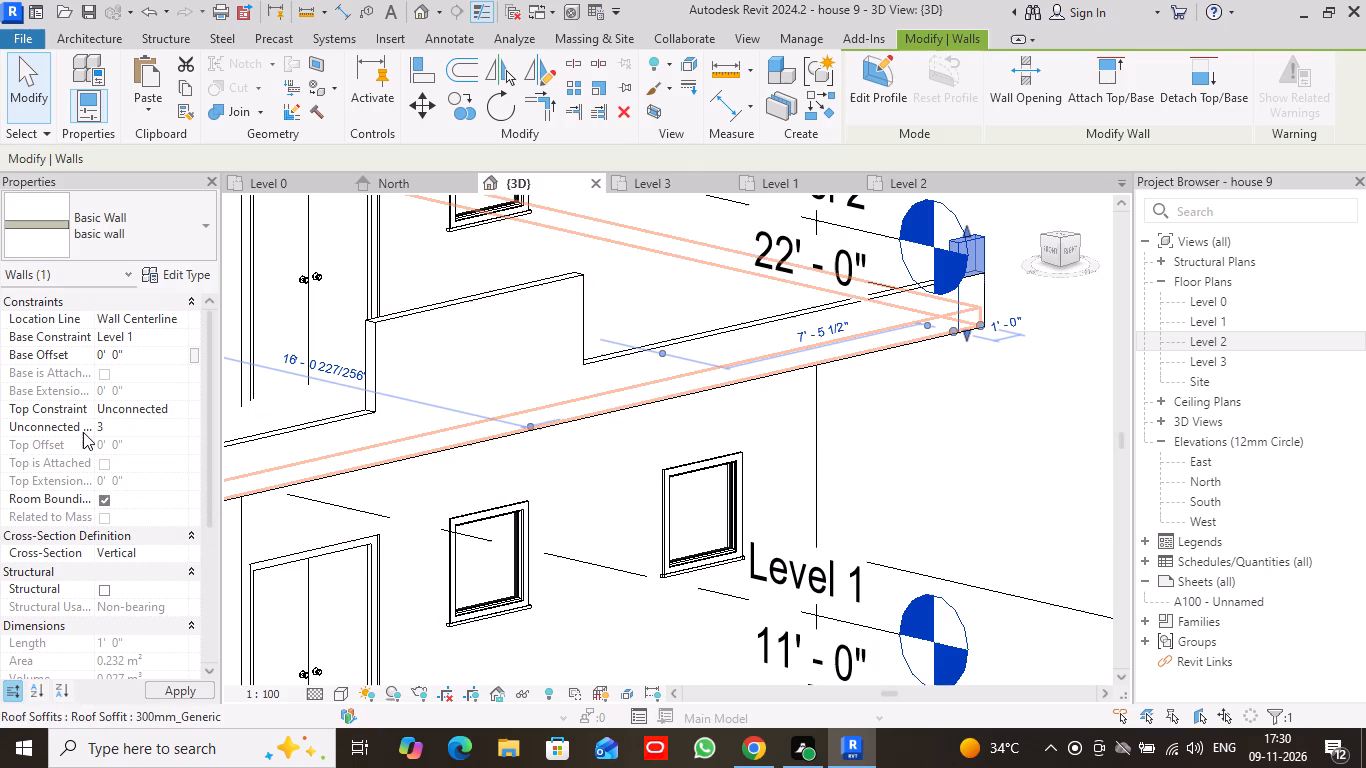
text(.5)
key(apostrophe)
key(Return)
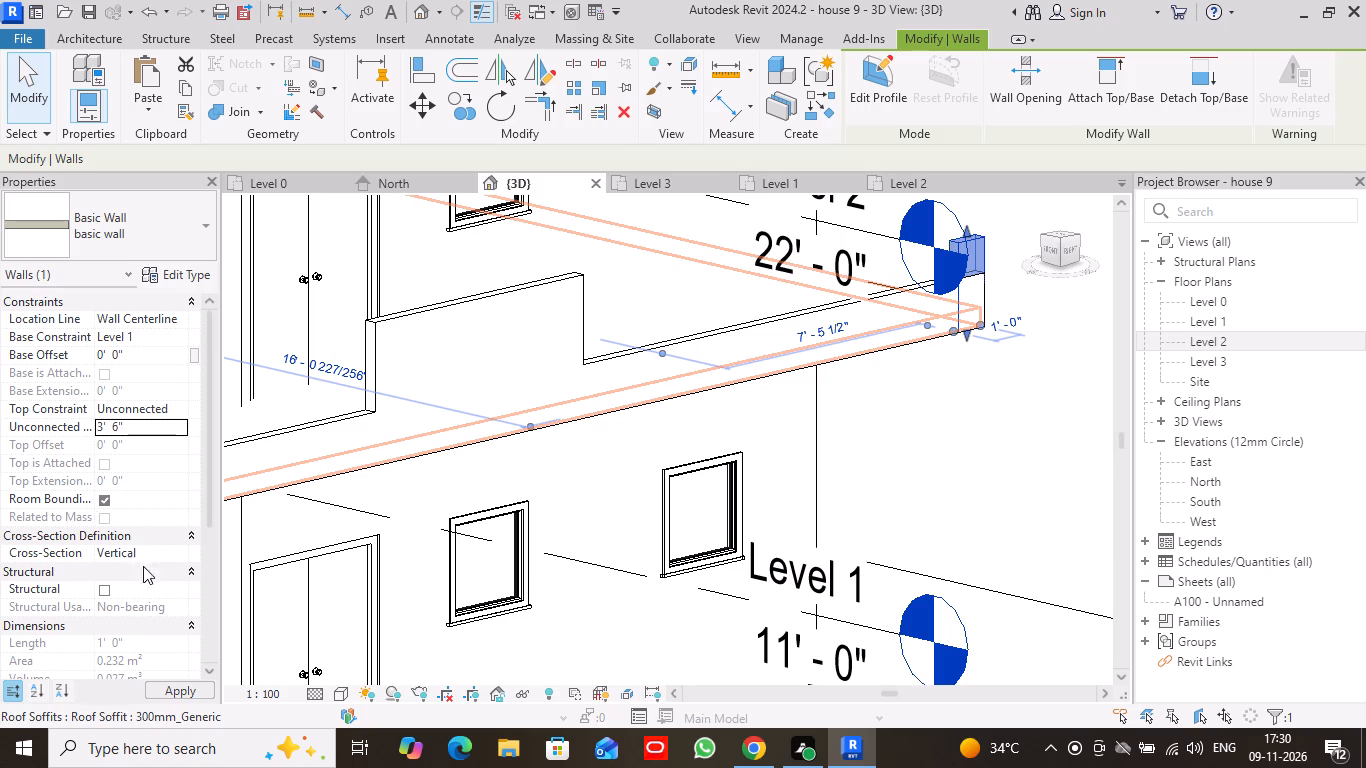
click(191, 690)
Set the raised end post at the overhang's south corner to an unconnected height of 3' 6".
scroll(510, 550, down, 3)
scroll(667, 517, down, 2)
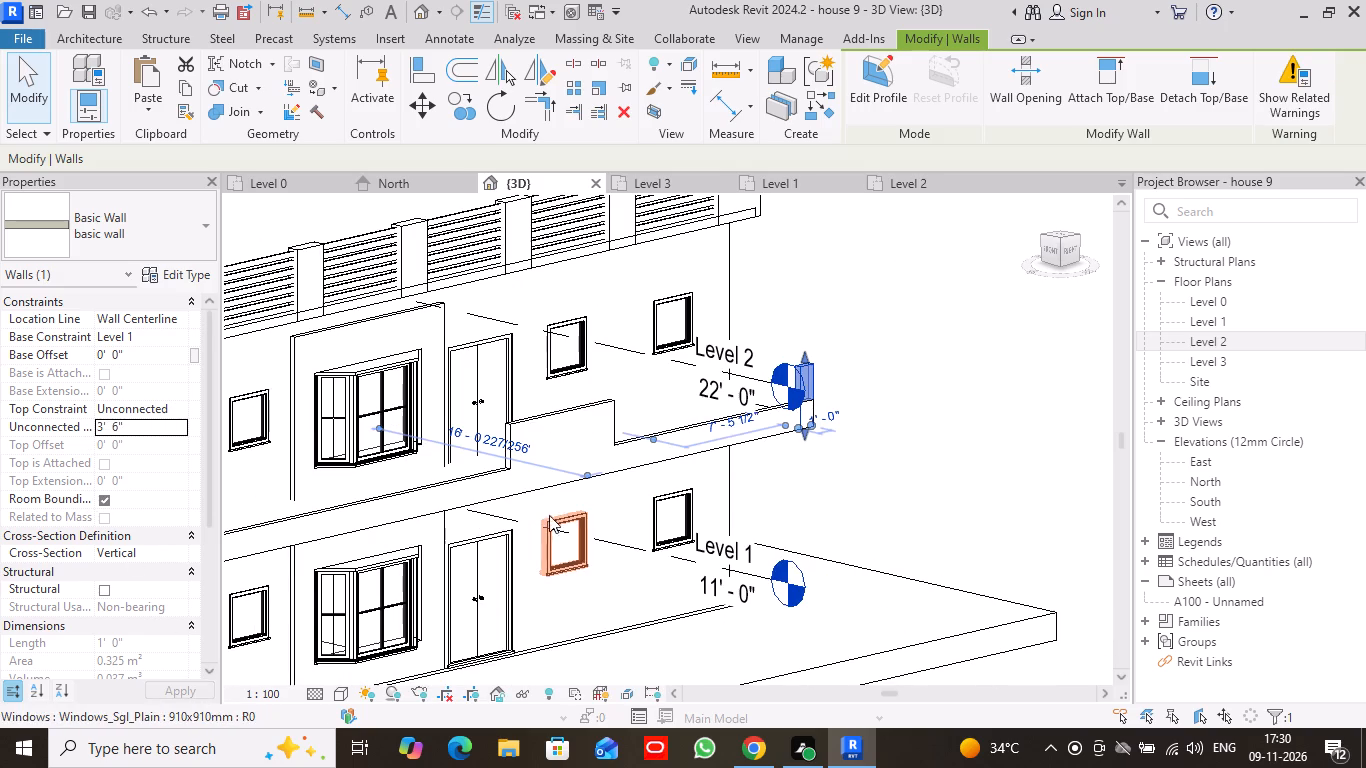
middle_drag(551, 514, 1027, 408)
click(635, 427)
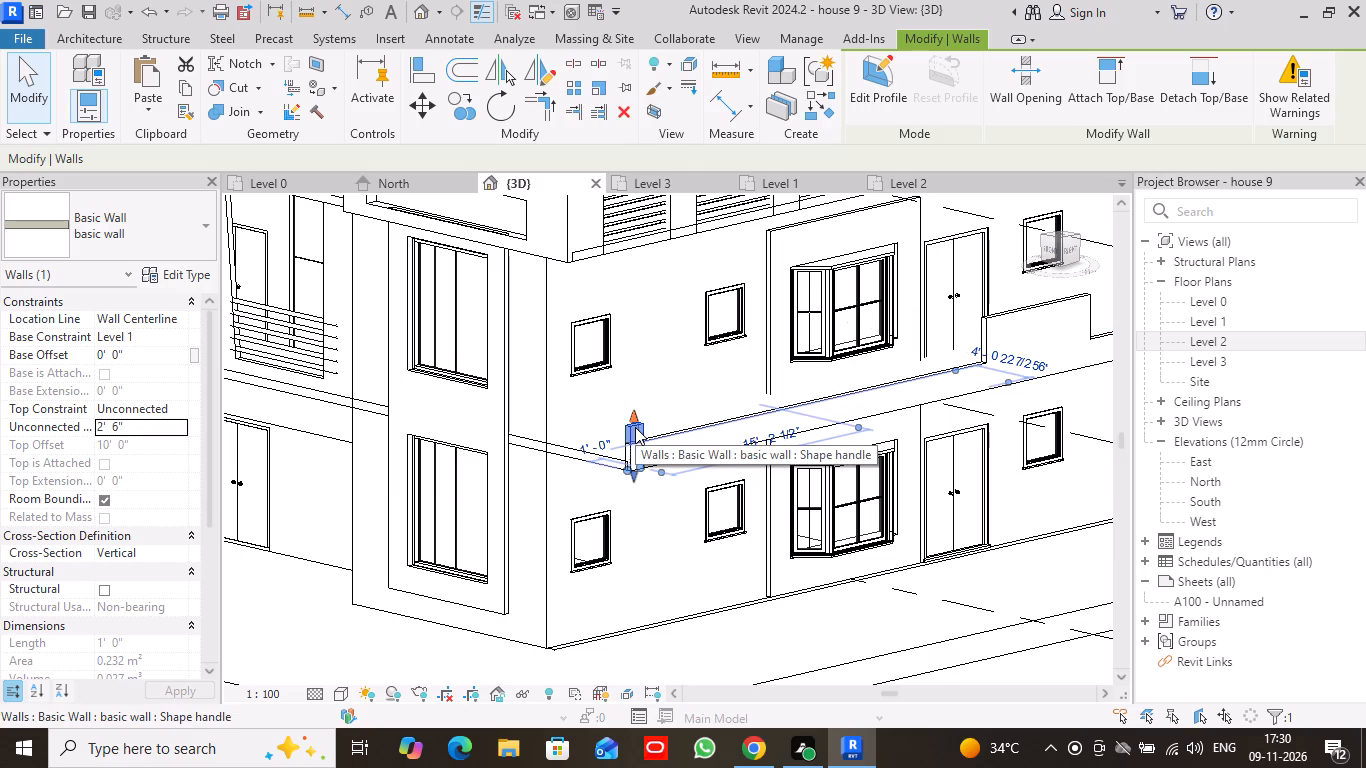
click(134, 421)
text(3.)
key(5)
key(Return)
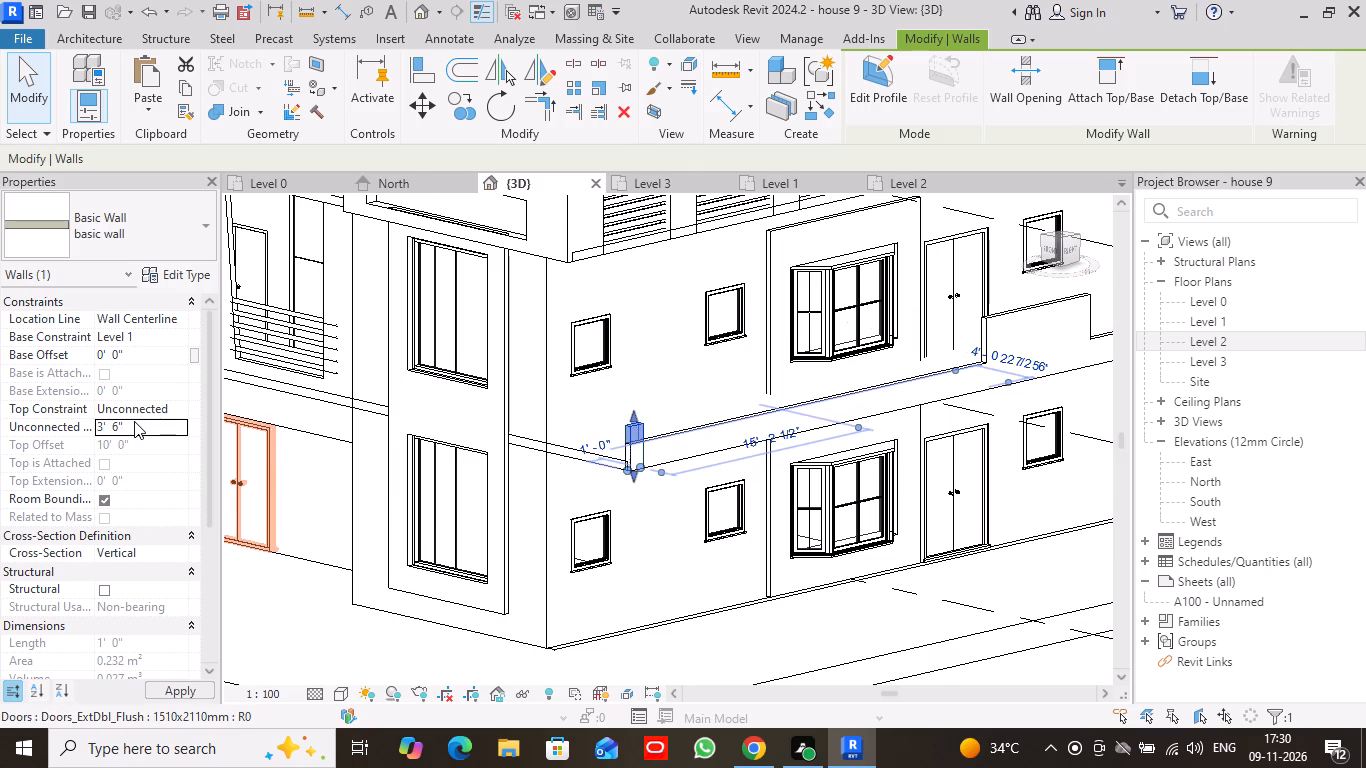
click(18, 71)
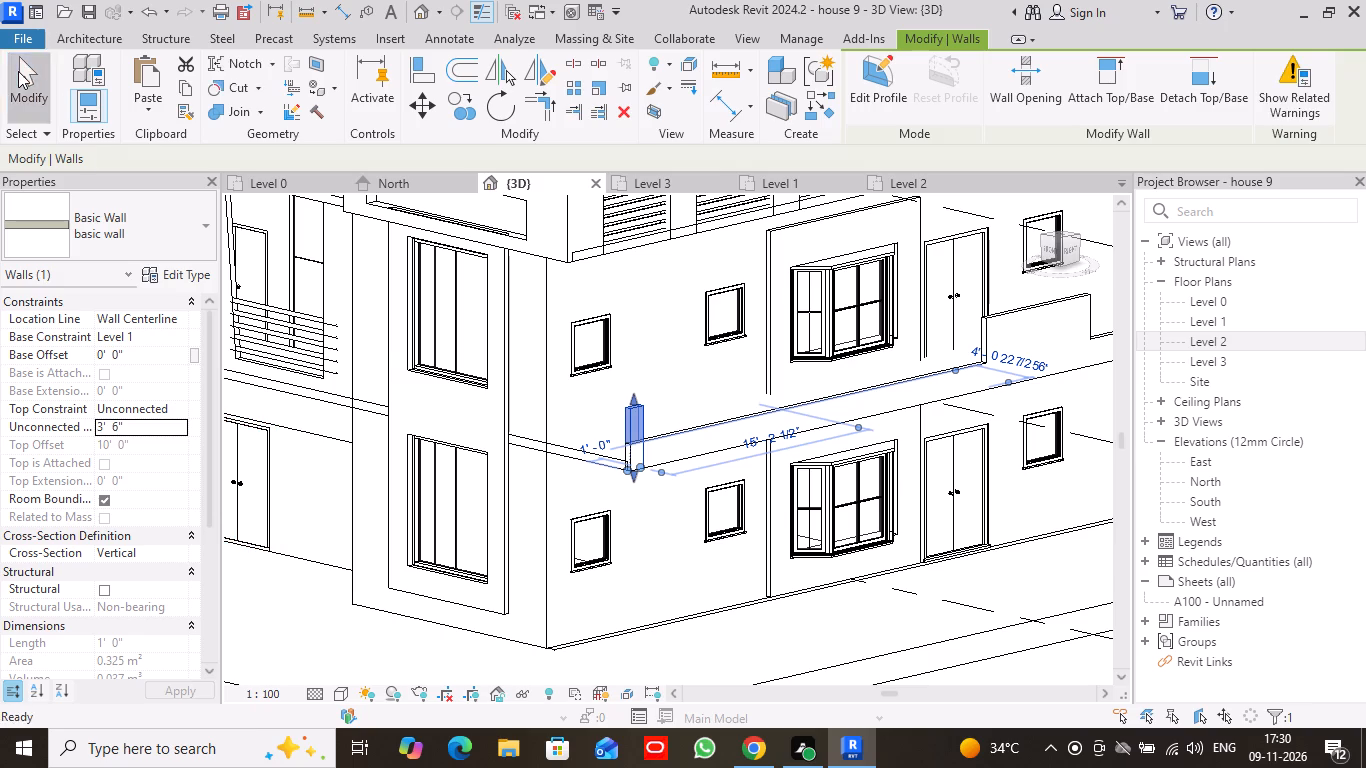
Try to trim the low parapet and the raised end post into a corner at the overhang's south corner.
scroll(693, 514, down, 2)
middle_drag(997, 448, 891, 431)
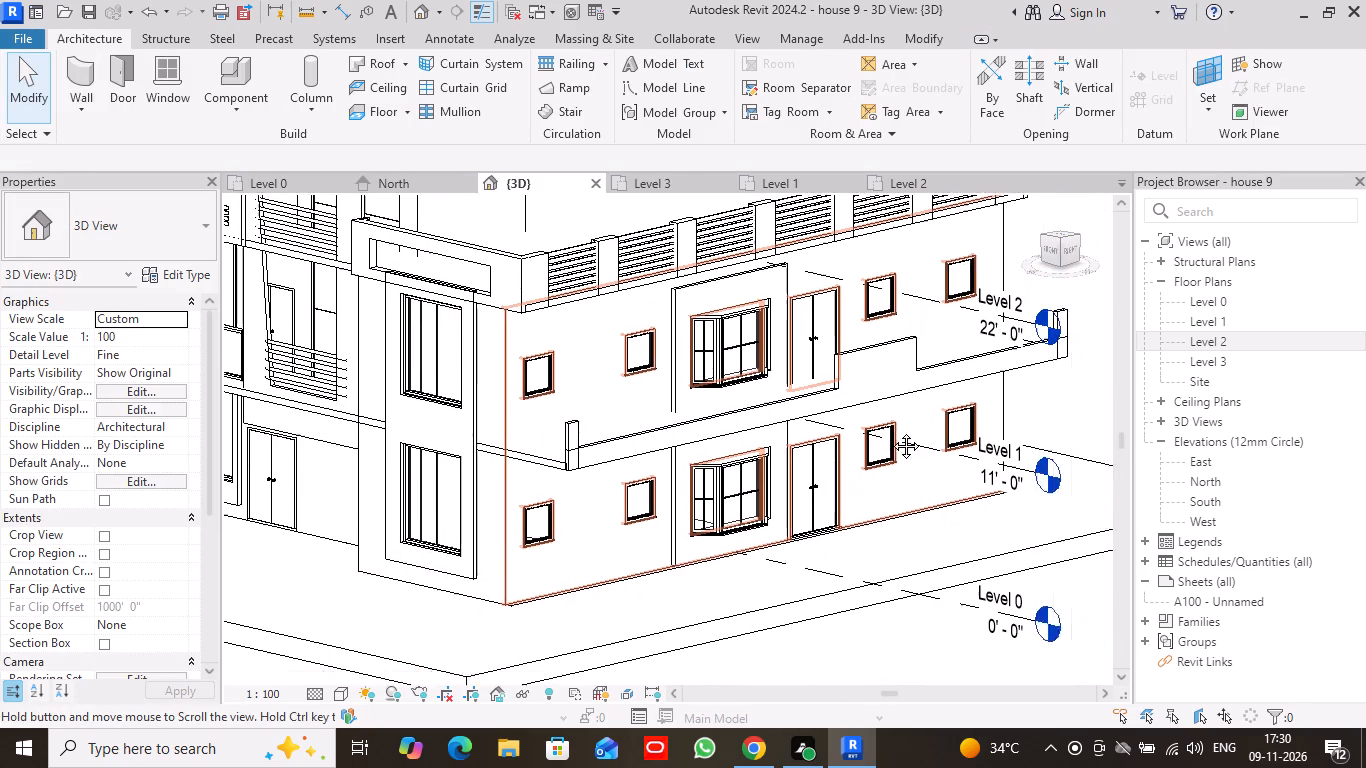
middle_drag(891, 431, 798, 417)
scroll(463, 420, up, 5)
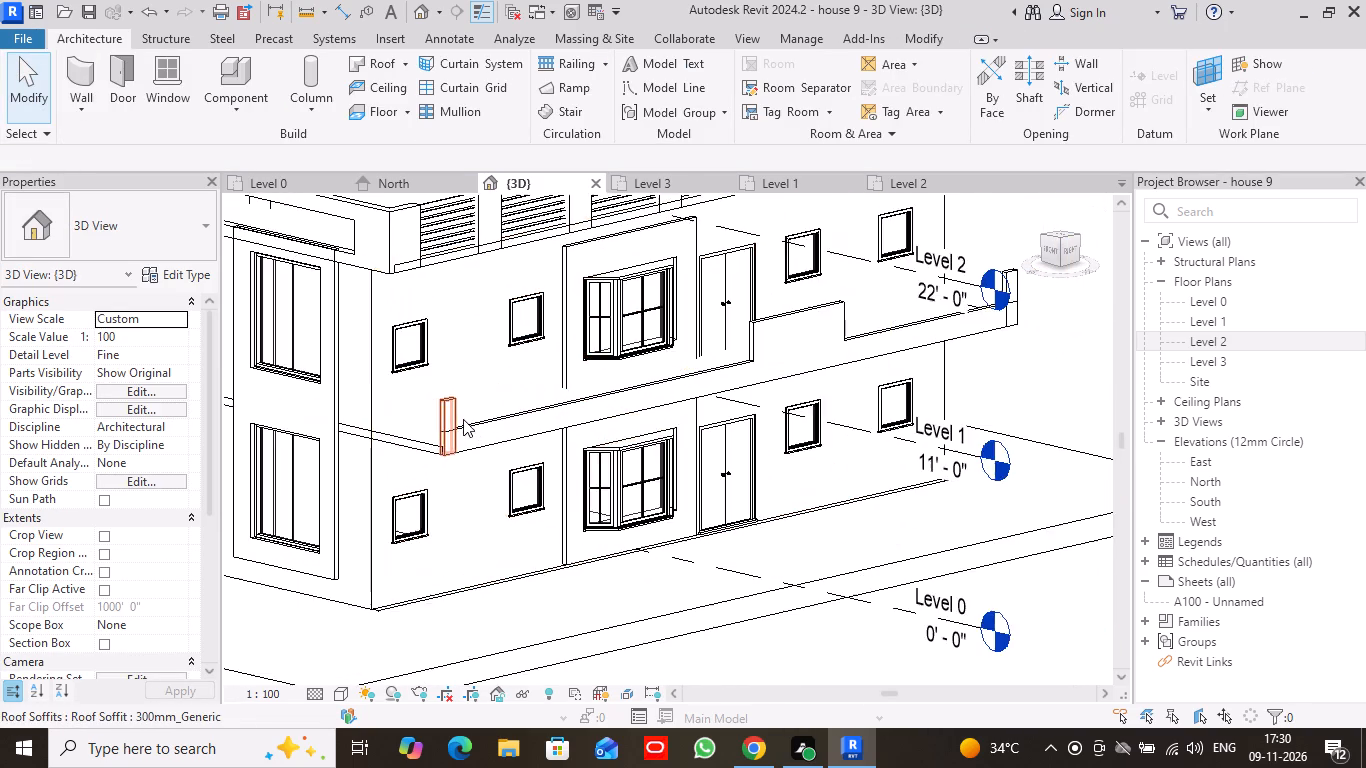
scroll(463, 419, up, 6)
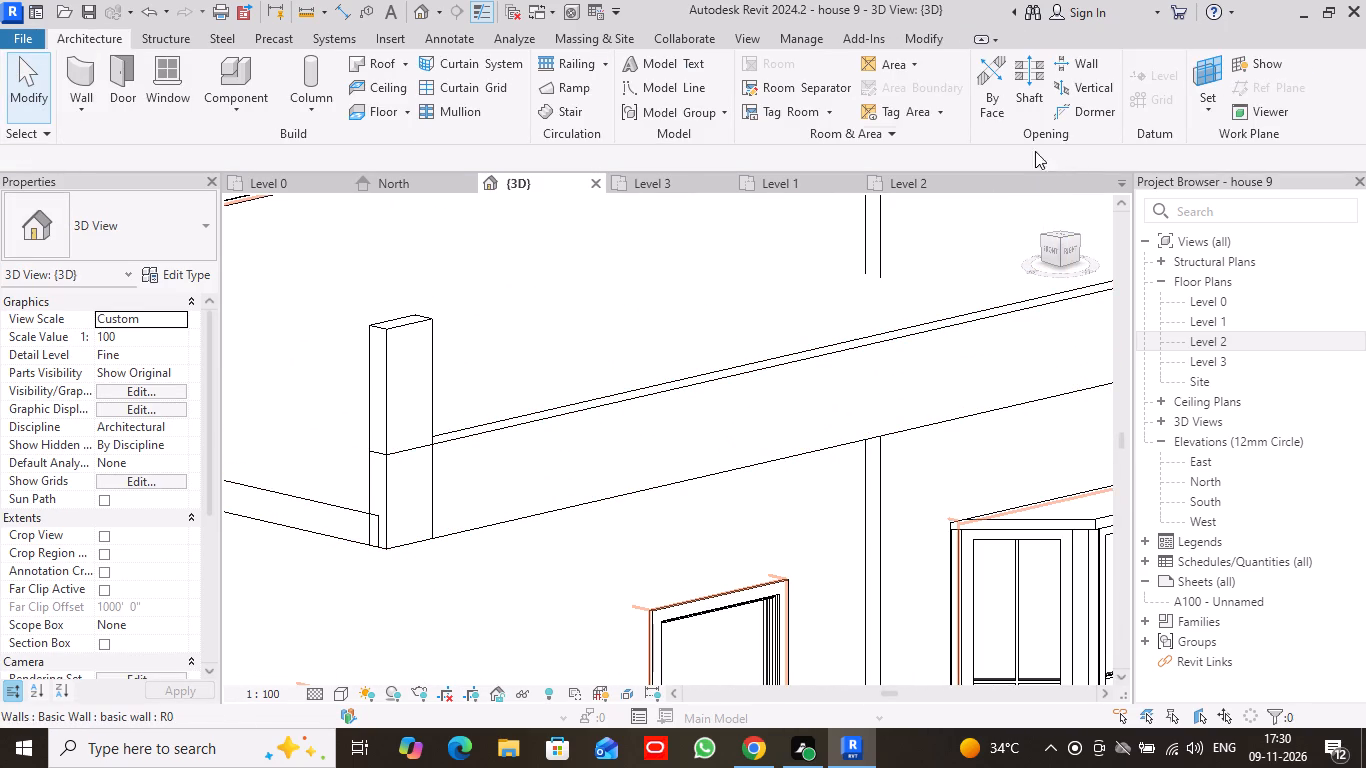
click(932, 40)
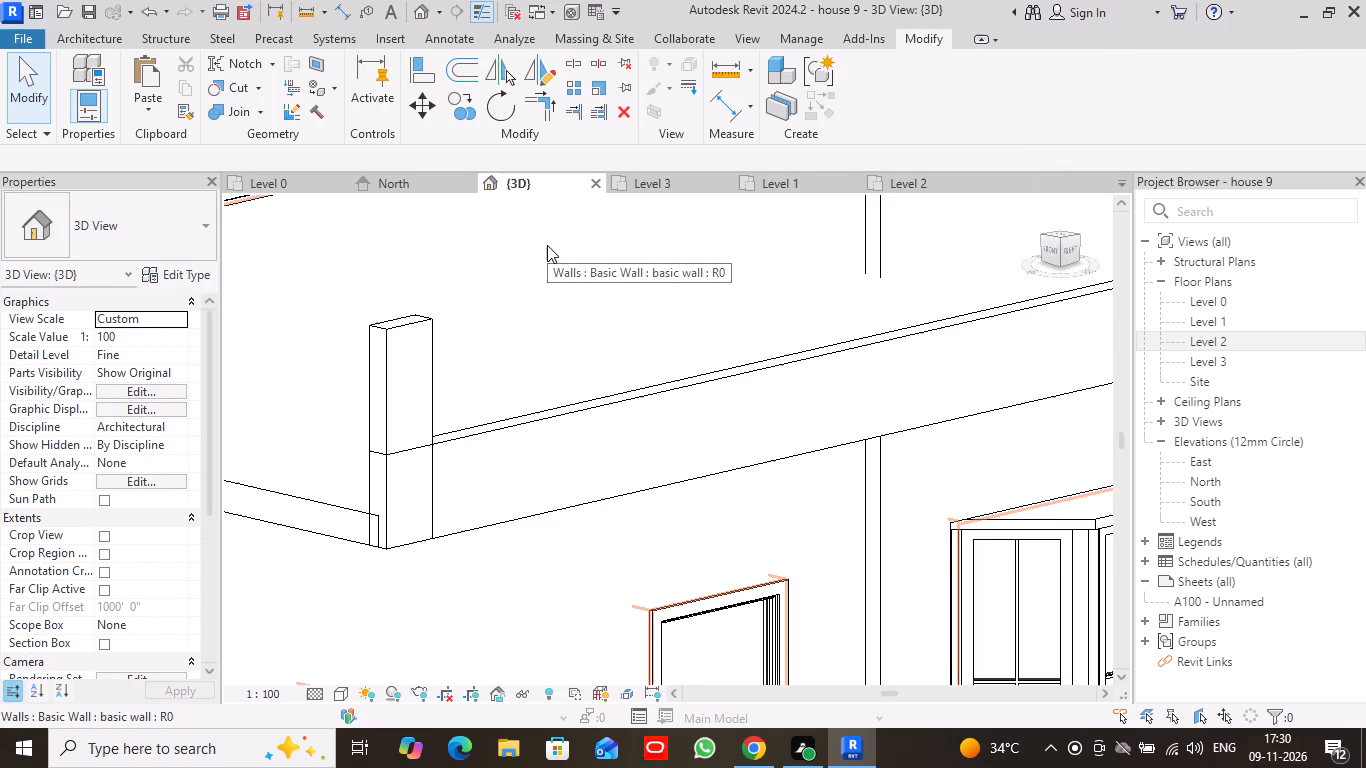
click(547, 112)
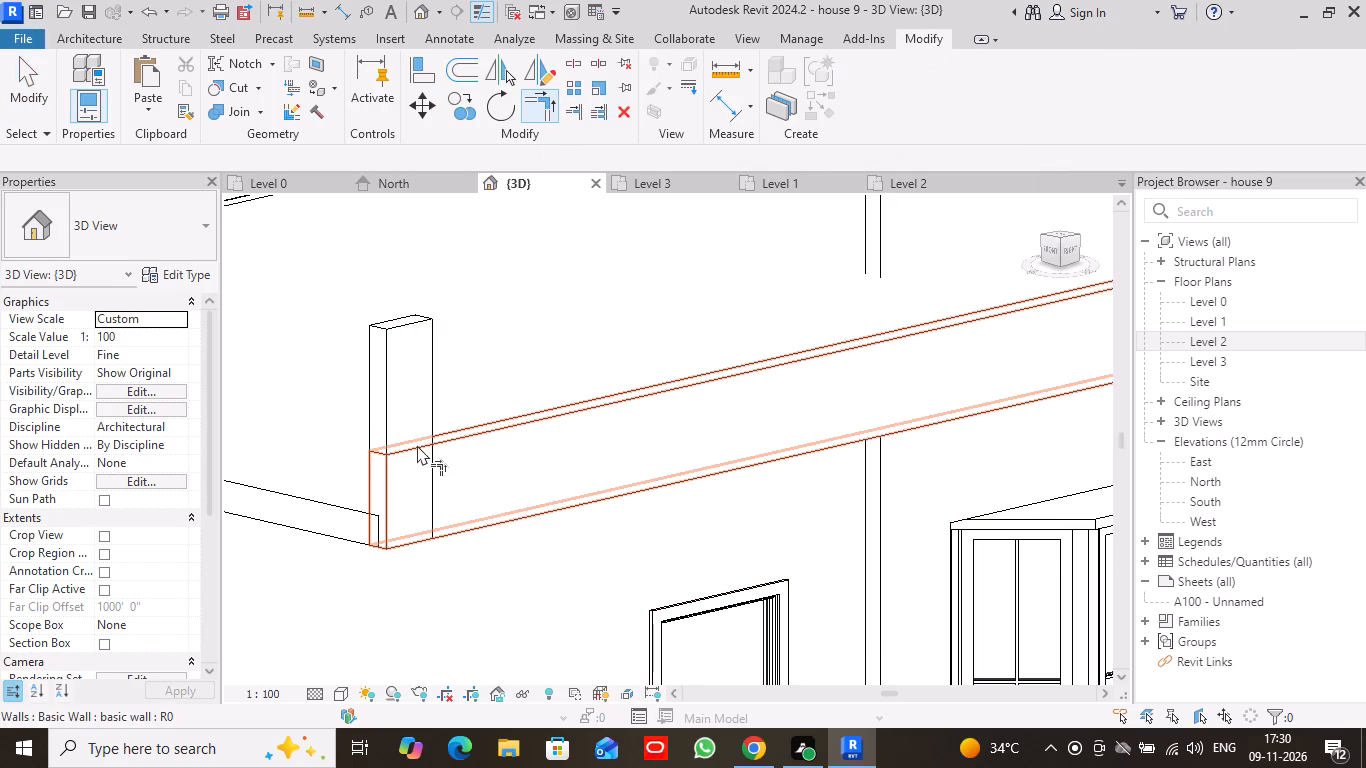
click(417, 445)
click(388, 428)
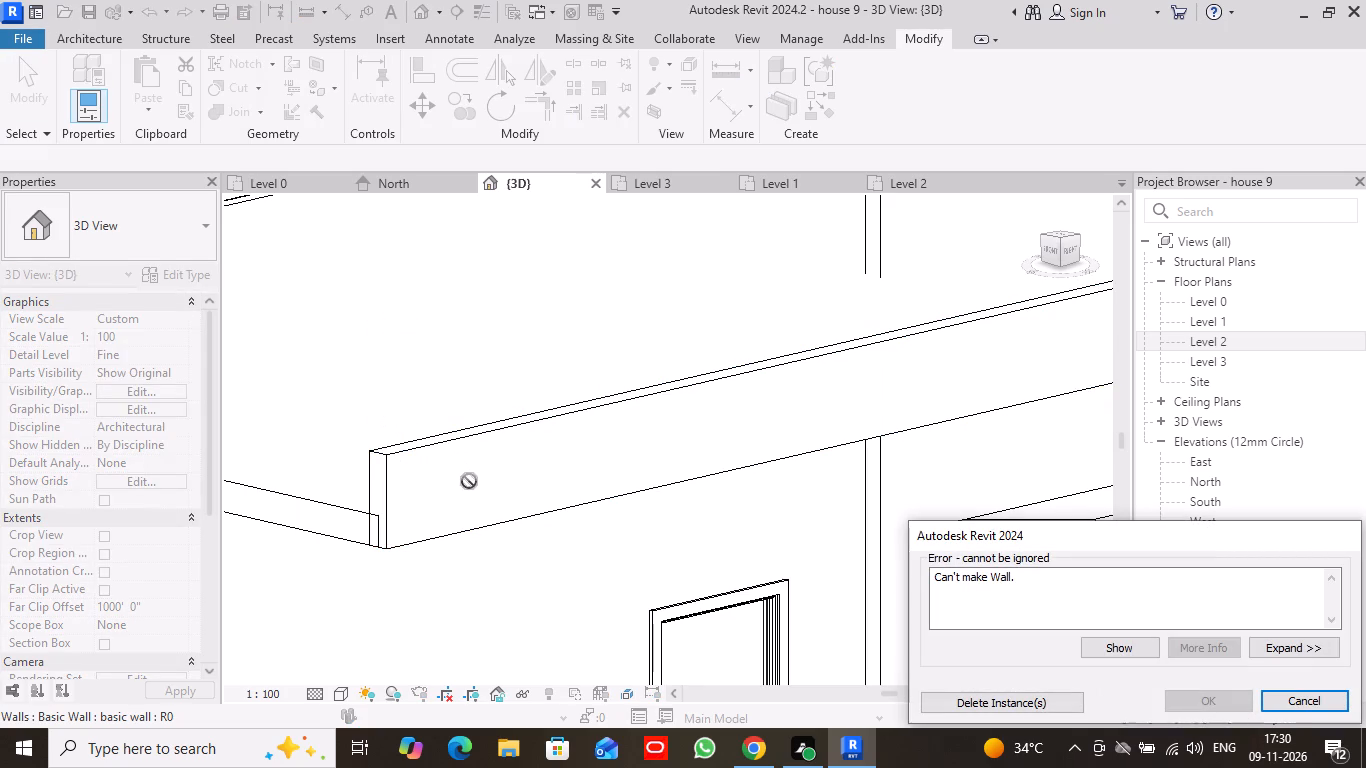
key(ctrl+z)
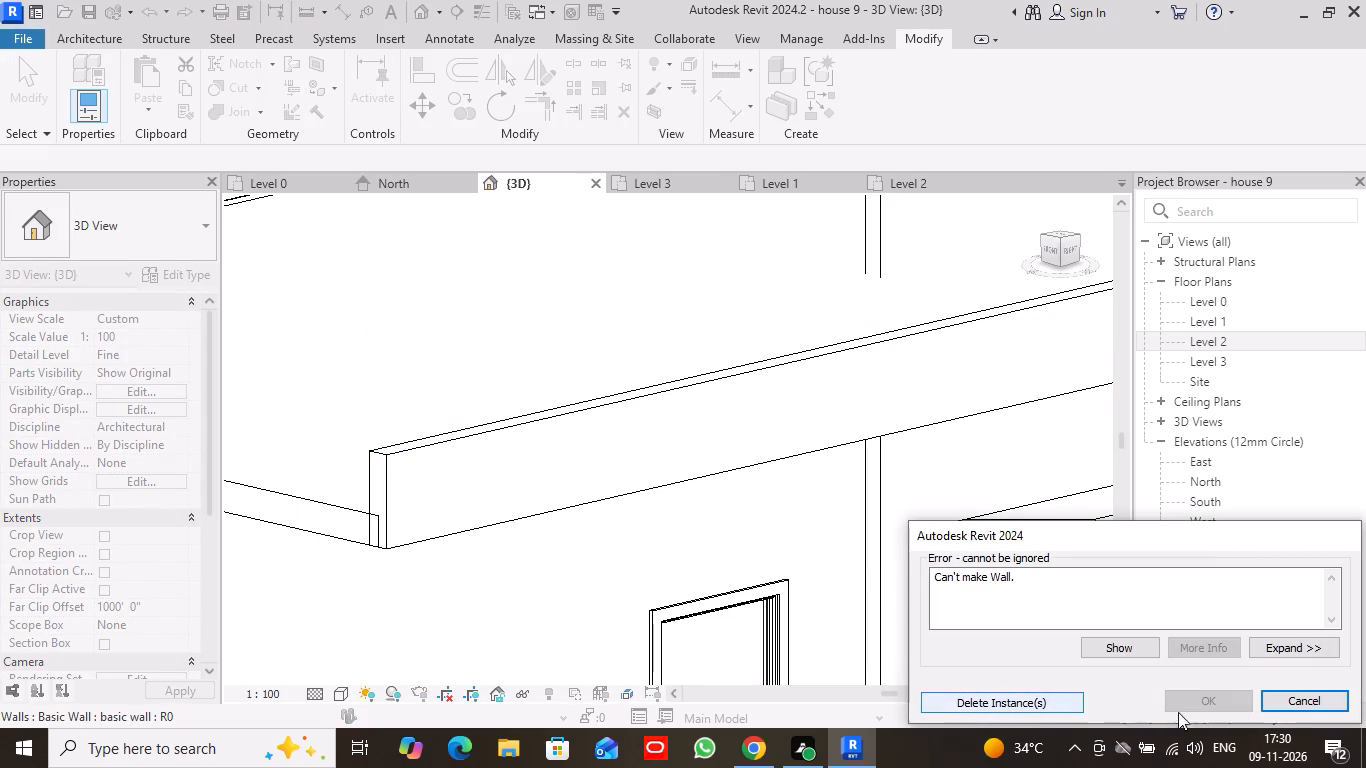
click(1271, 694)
Examine the whole bay-window side with its stepped parapet and end posts, viewed straight on from the right in 3D.
scroll(958, 654, down, 2)
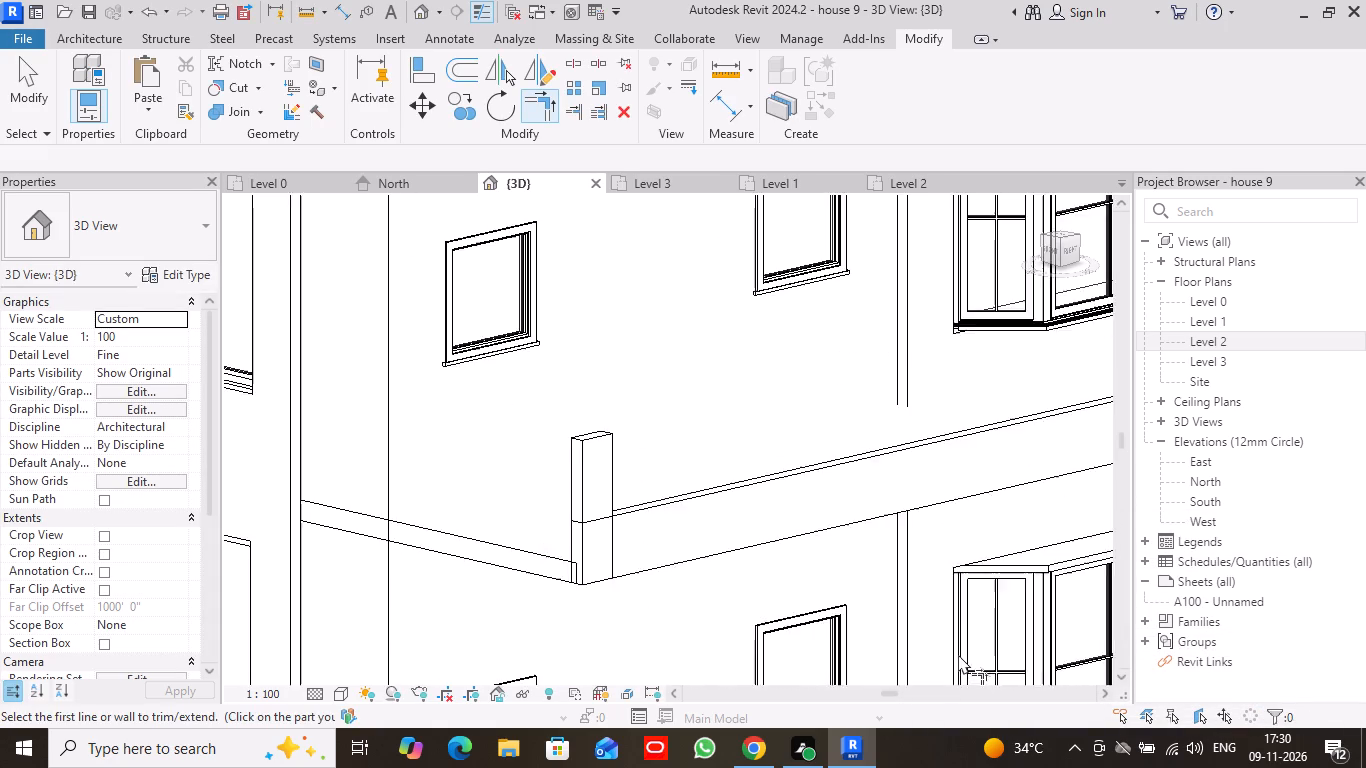
scroll(958, 654, down, 3)
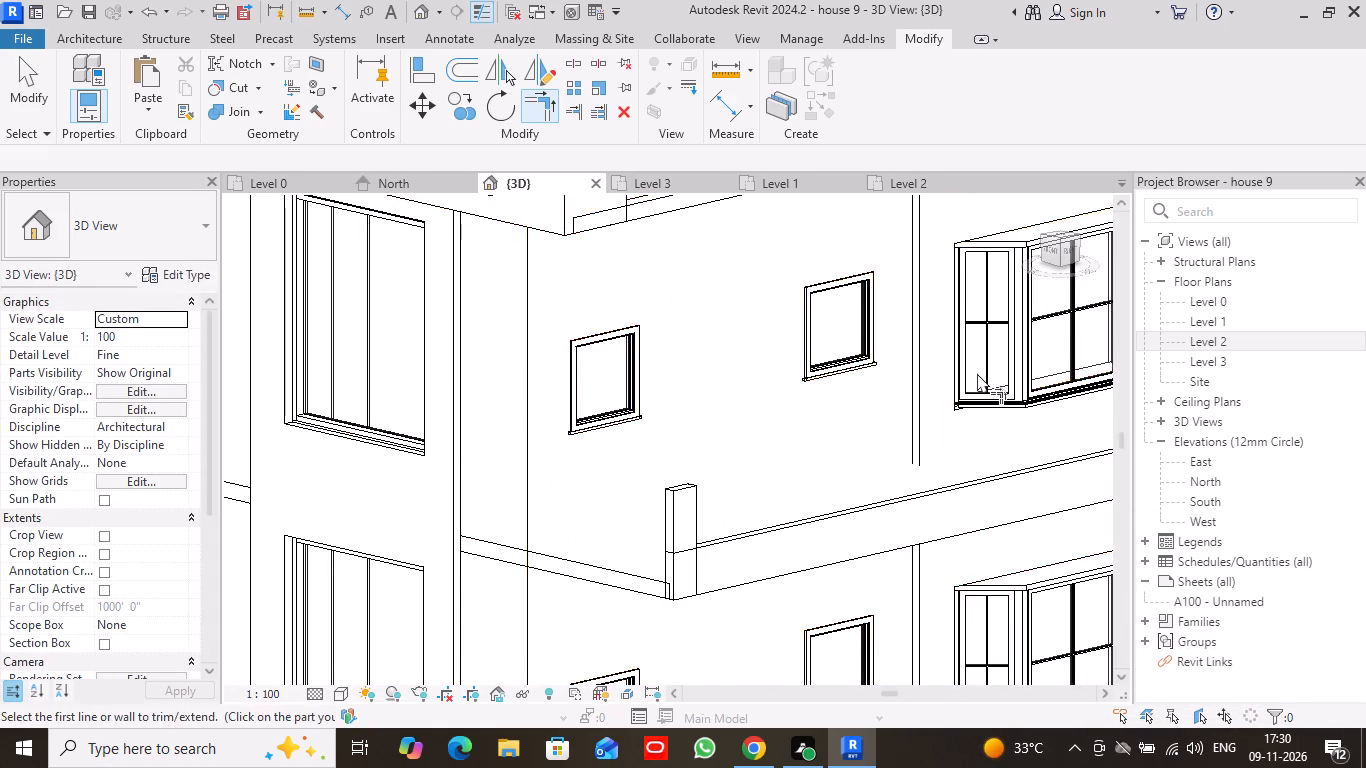
scroll(977, 374, down, 5)
scroll(979, 387, up, 1)
scroll(983, 385, down, 8)
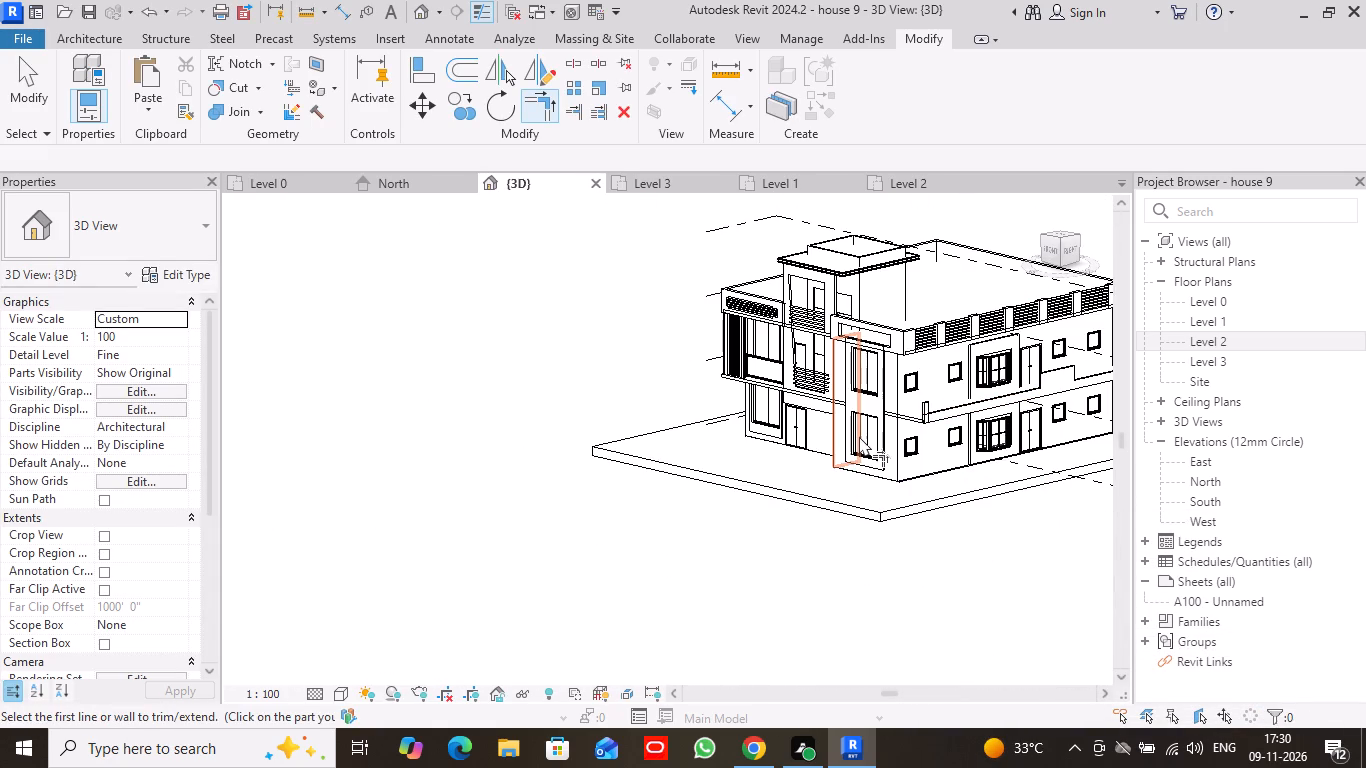
drag(1057, 247, 1023, 250)
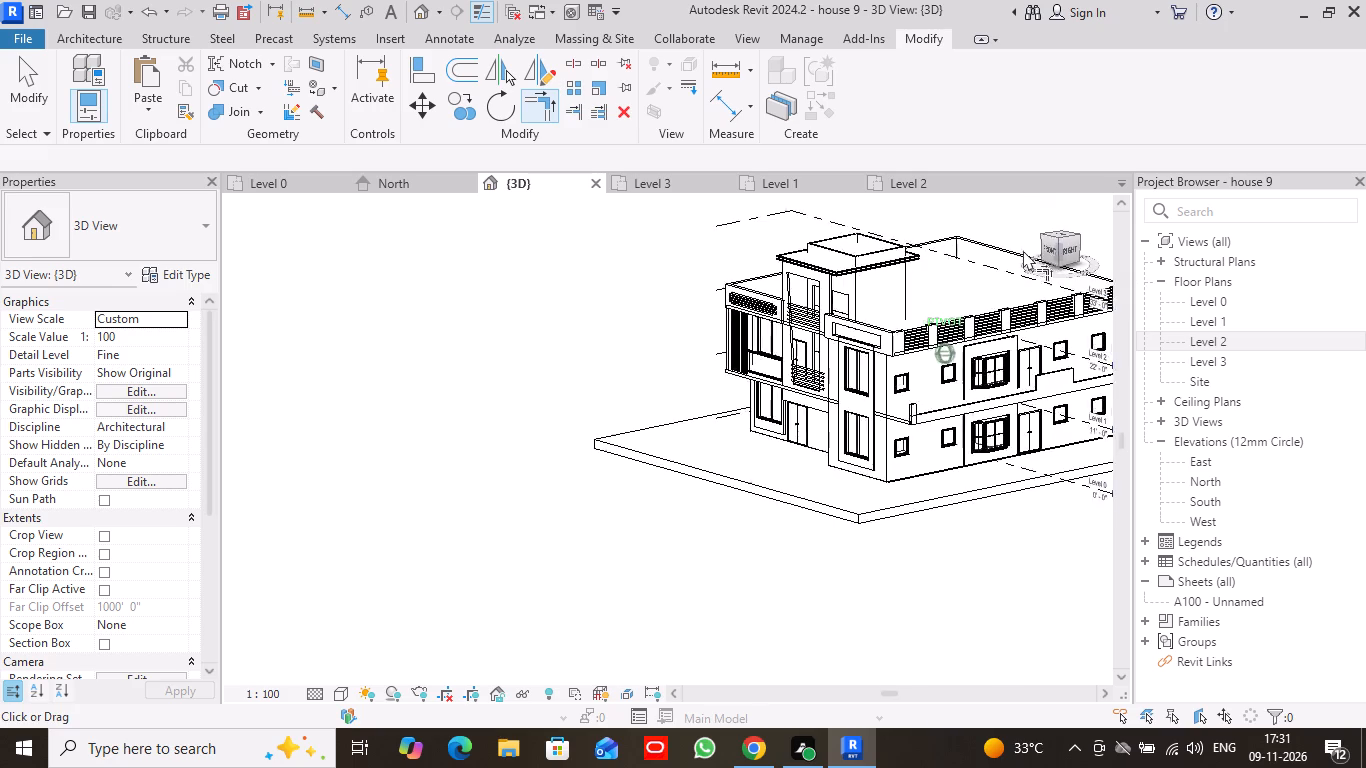
drag(1023, 250, 980, 243)
scroll(1012, 511, up, 3)
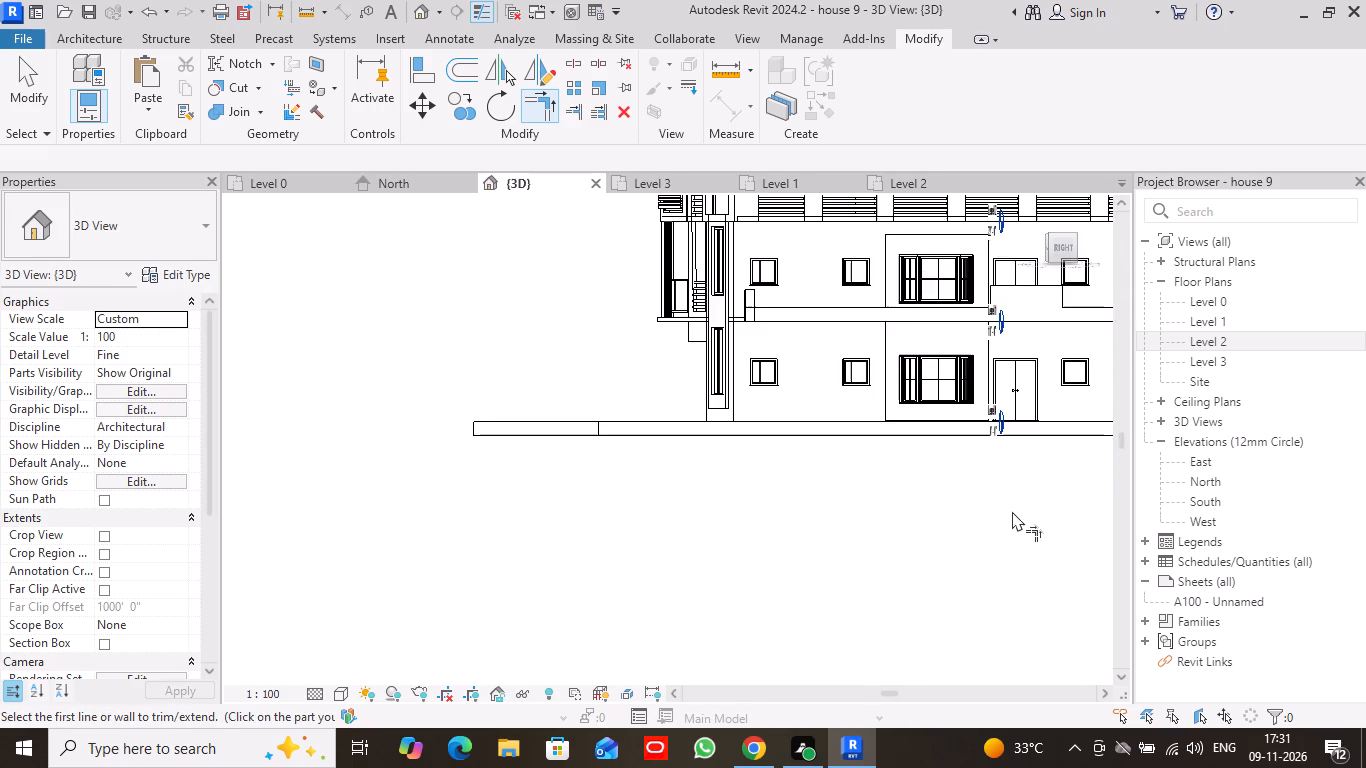
middle_drag(1012, 511, 681, 523)
scroll(680, 523, down, 2)
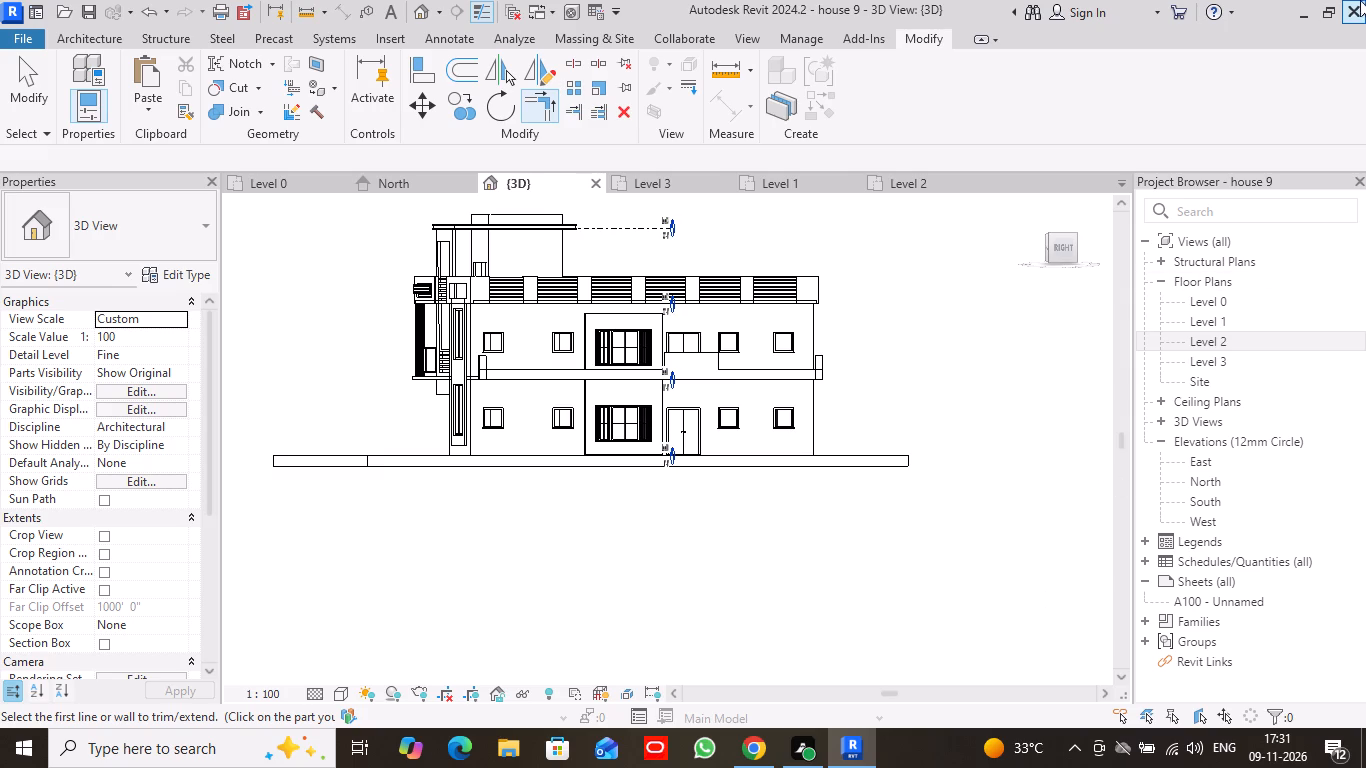
Examine the parapet and end post at the overhang's north corner in the Level 1 plan.
click(792, 182)
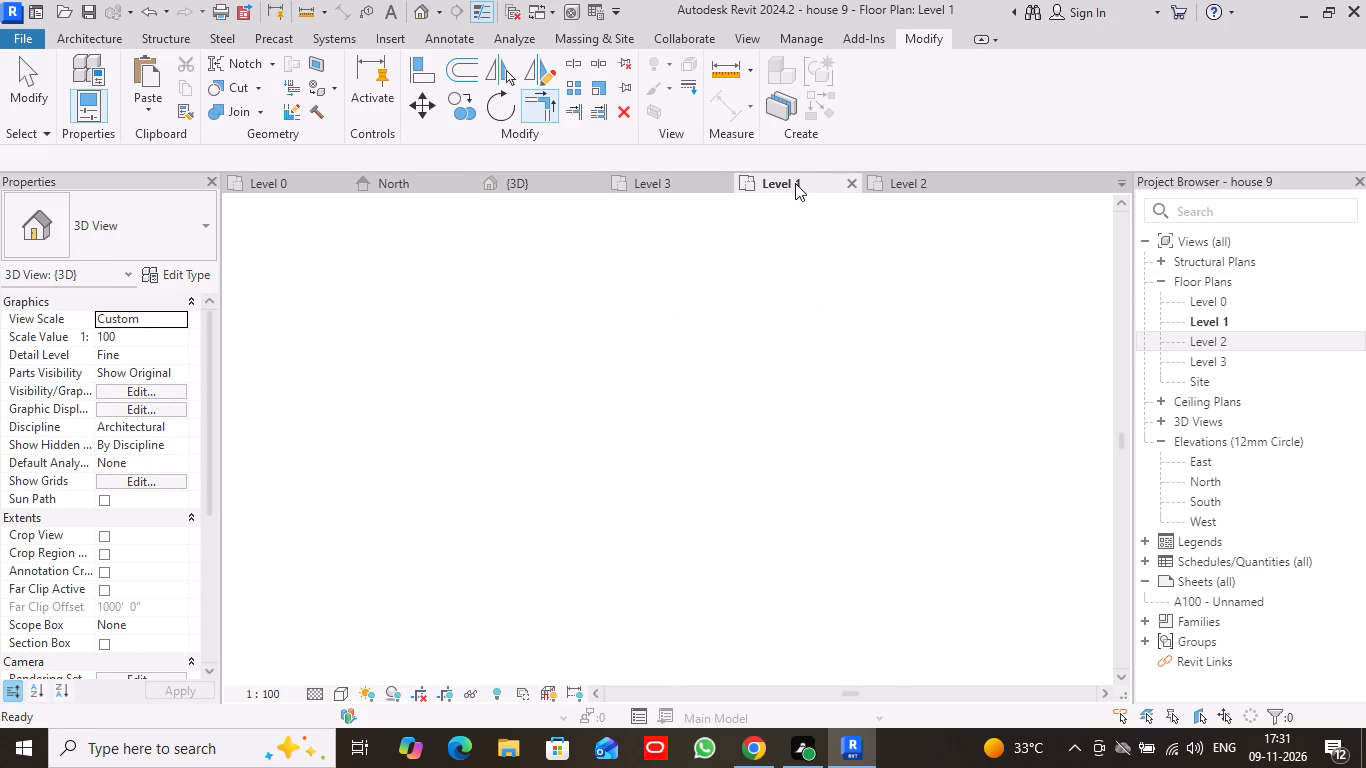
scroll(810, 365, down, 3)
middle_drag(795, 285, 776, 616)
scroll(759, 405, down, 4)
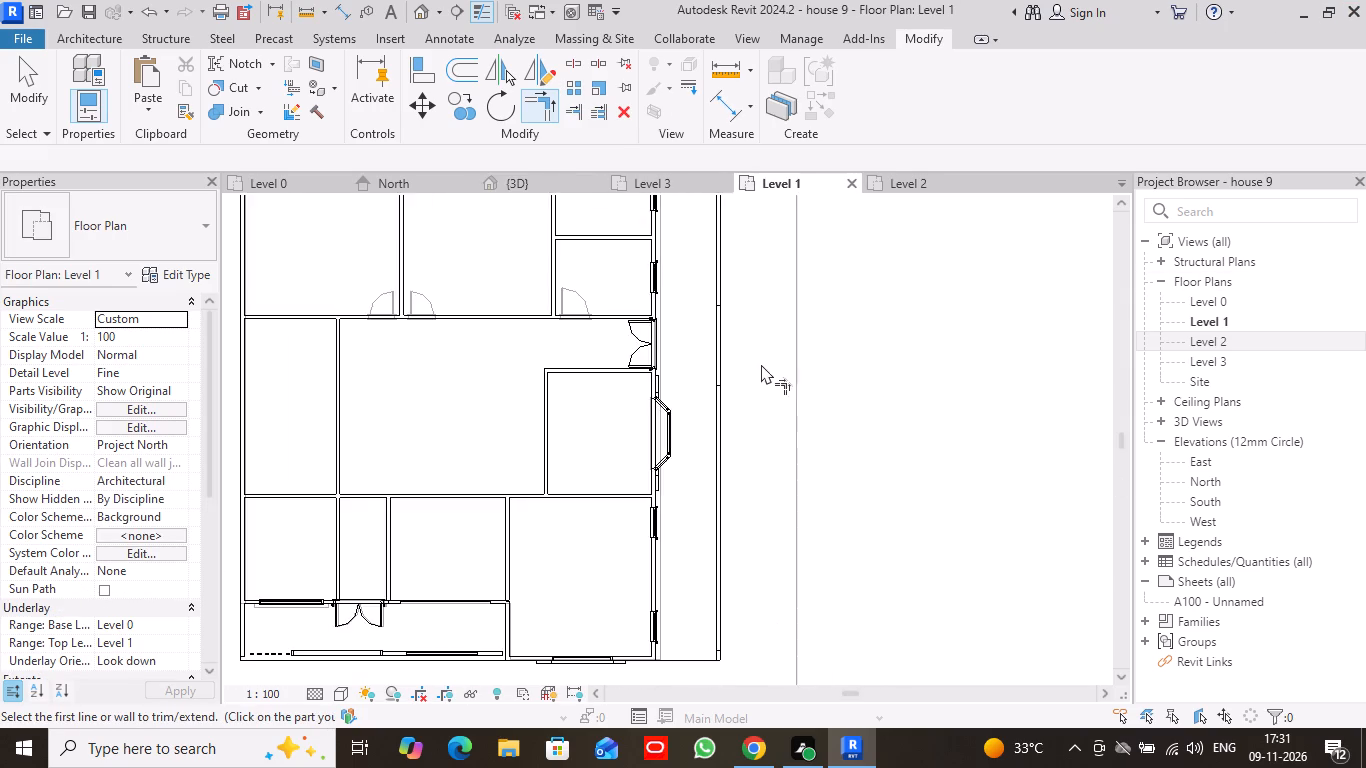
scroll(767, 343, down, 3)
middle_drag(766, 296, 721, 422)
scroll(678, 370, up, 8)
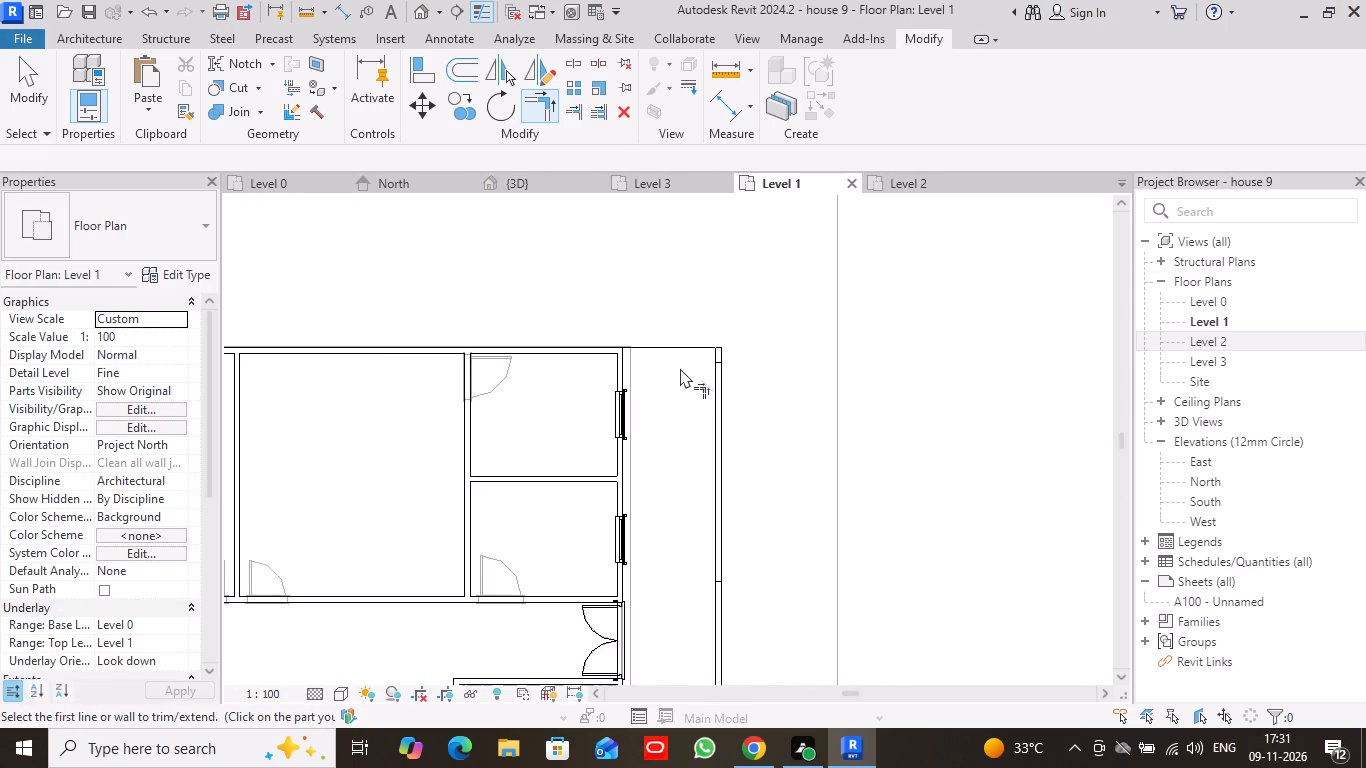
scroll(684, 366, up, 10)
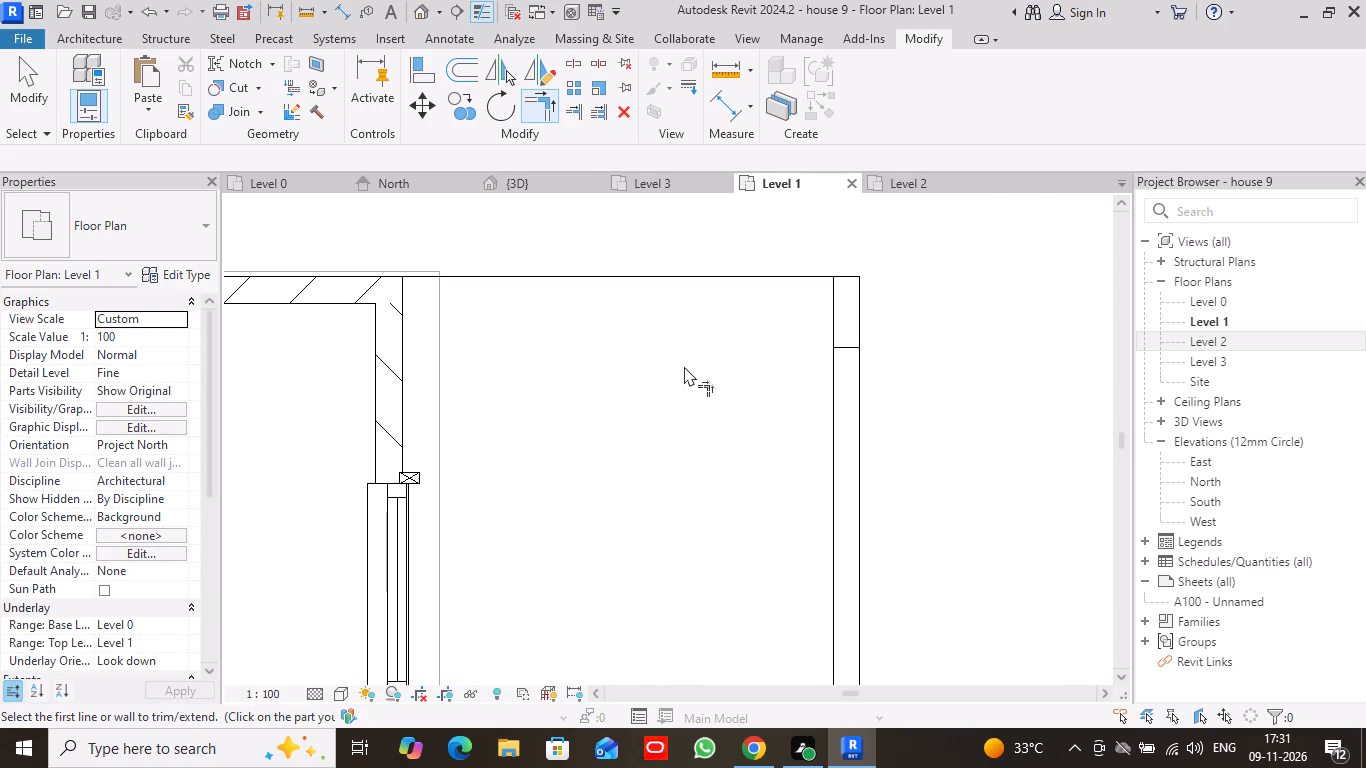
scroll(684, 366, down, 12)
scroll(684, 366, up, 1)
scroll(684, 366, down, 5)
Start an in-place component in the Generic Models category with the default name, from the 3D view.
click(559, 184)
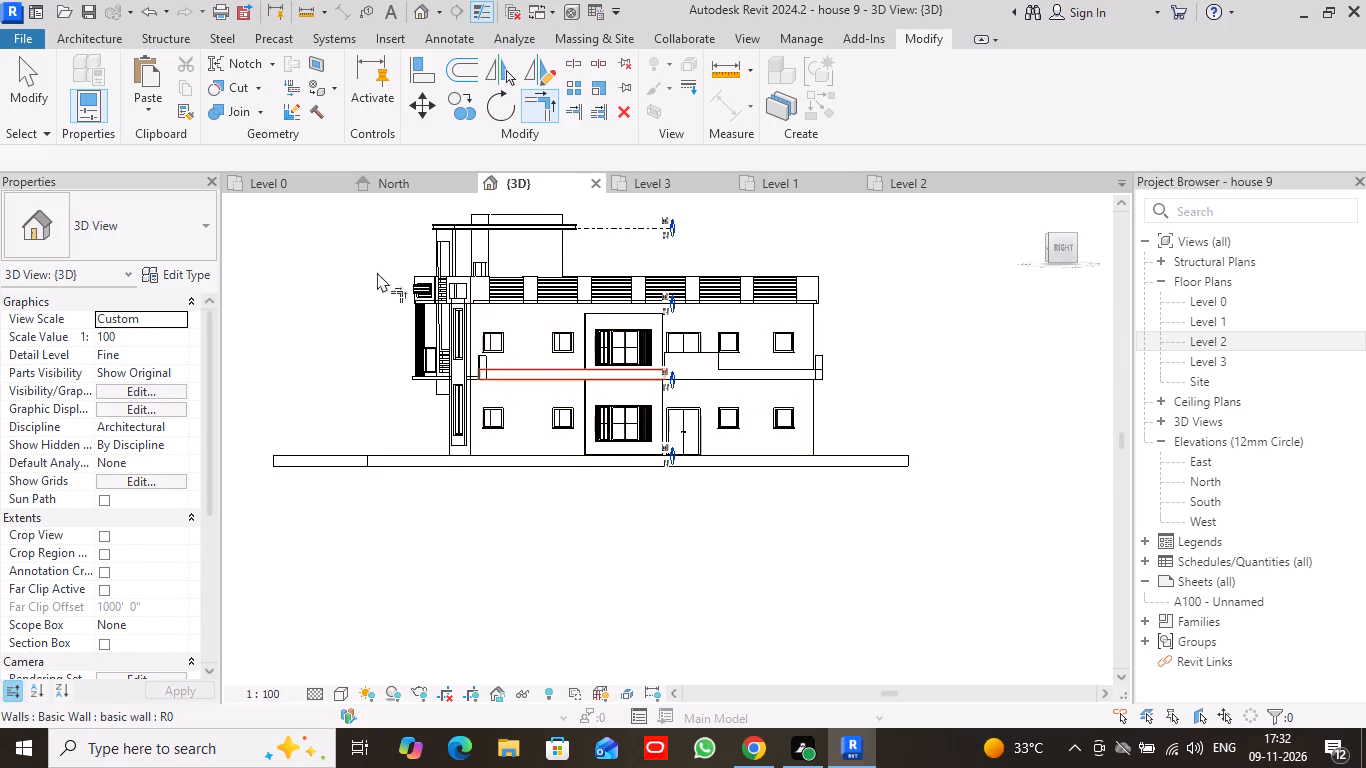
scroll(915, 378, up, 7)
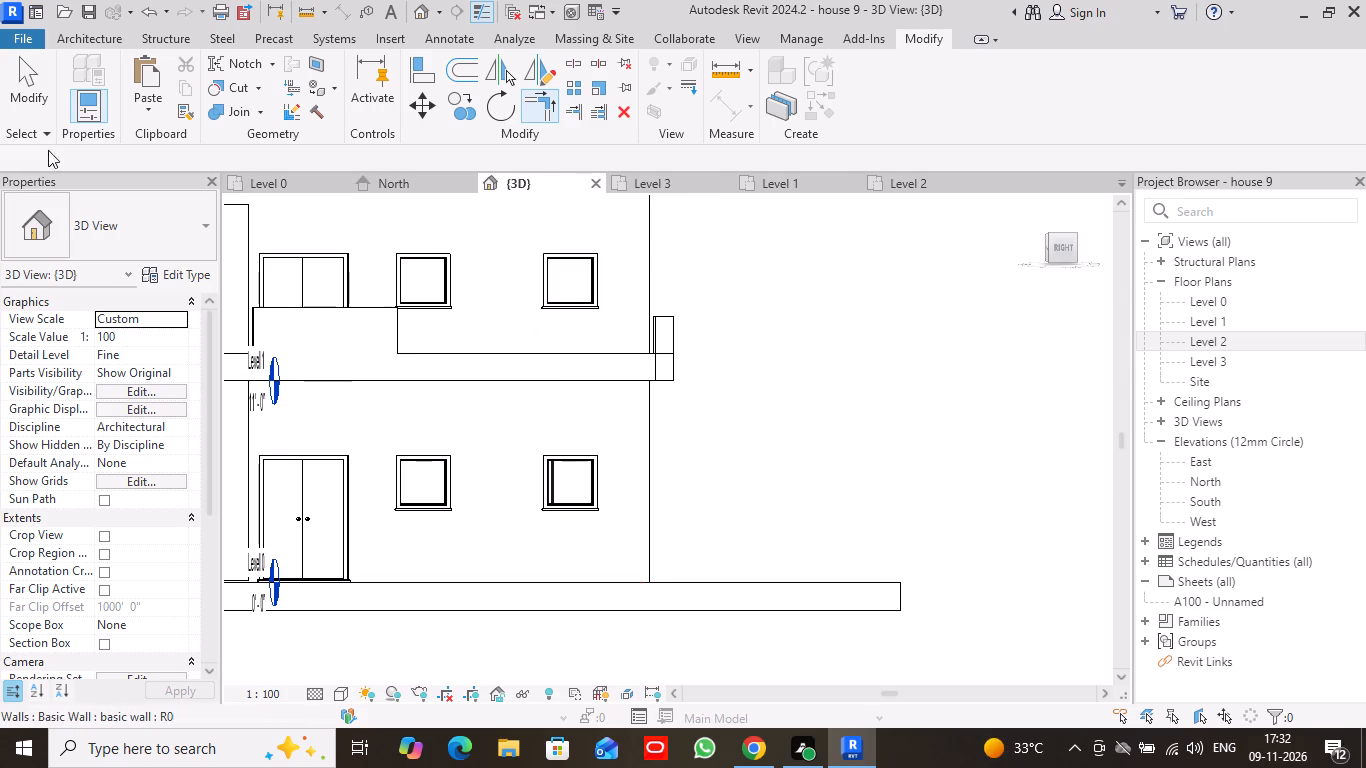
click(32, 88)
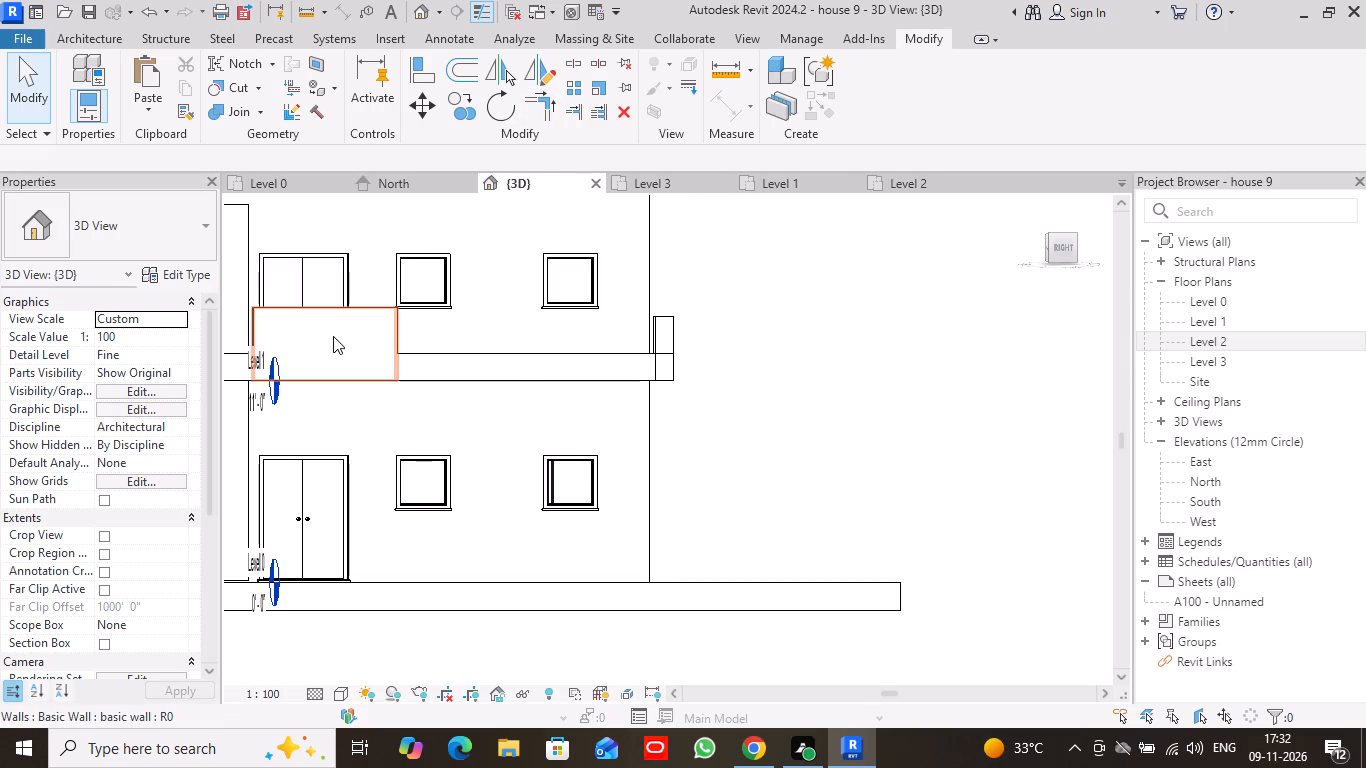
click(333, 338)
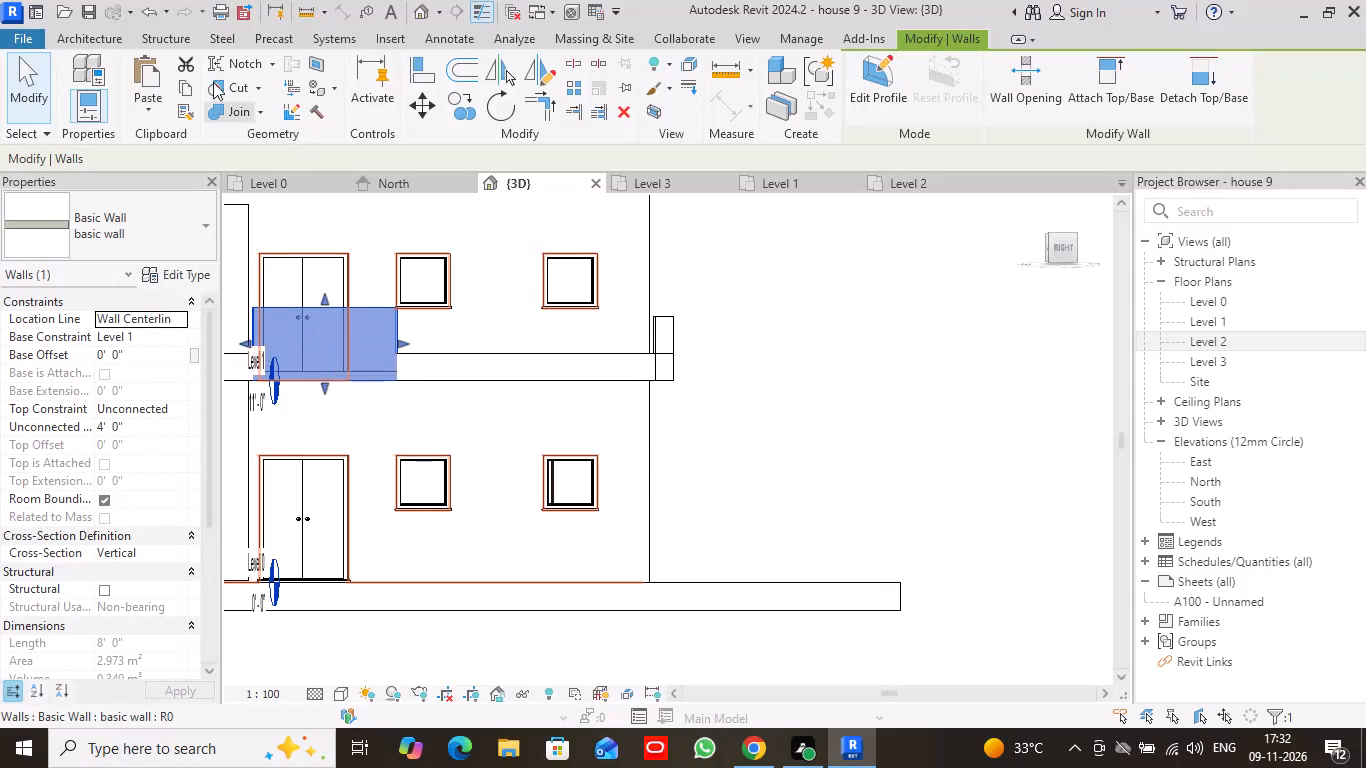
click(104, 38)
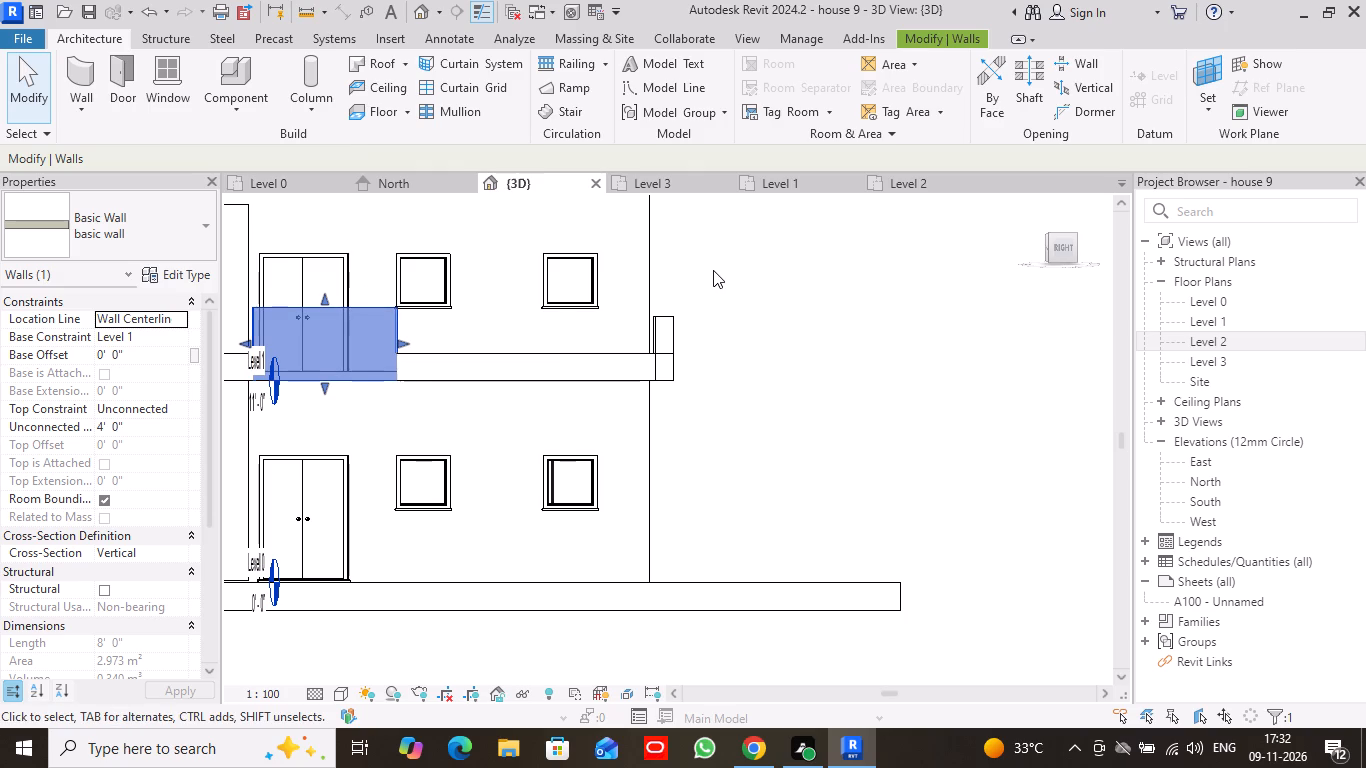
click(237, 106)
click(267, 201)
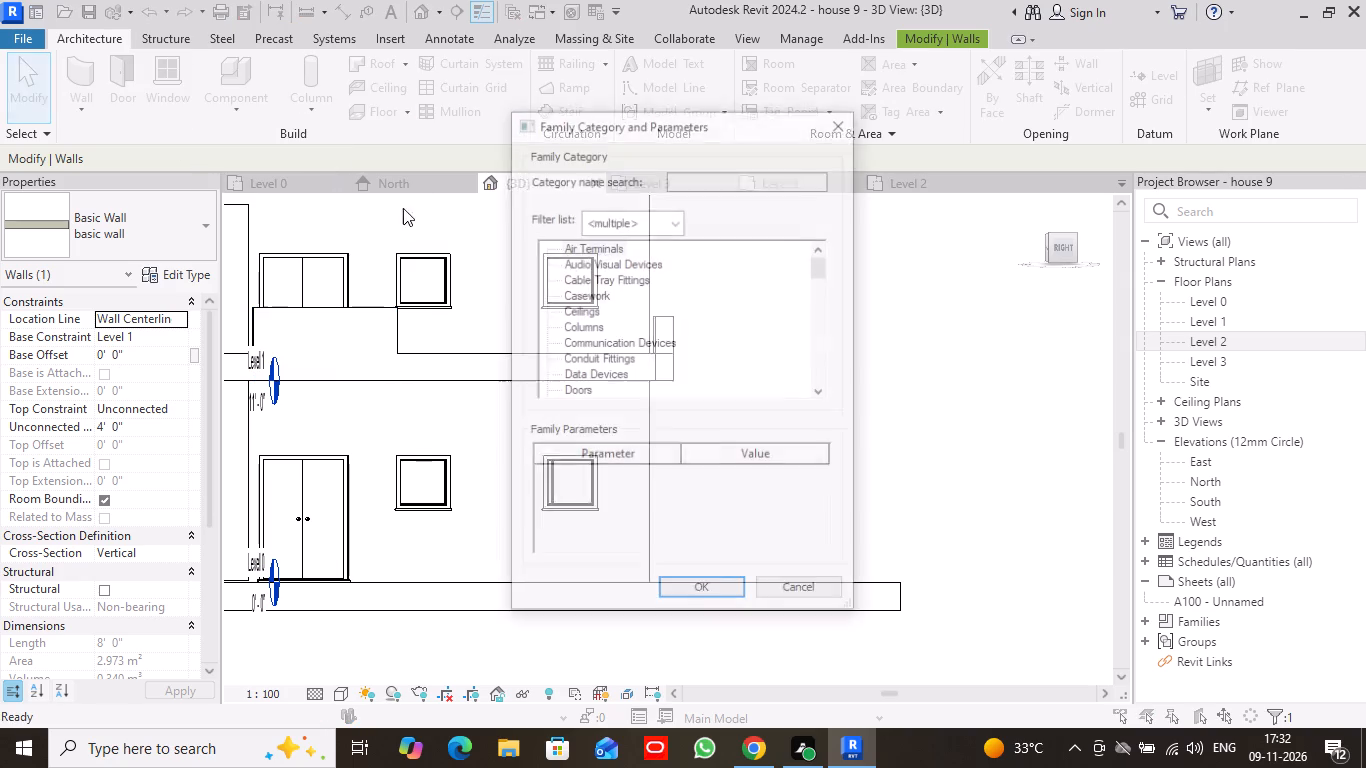
scroll(613, 330, down, 12)
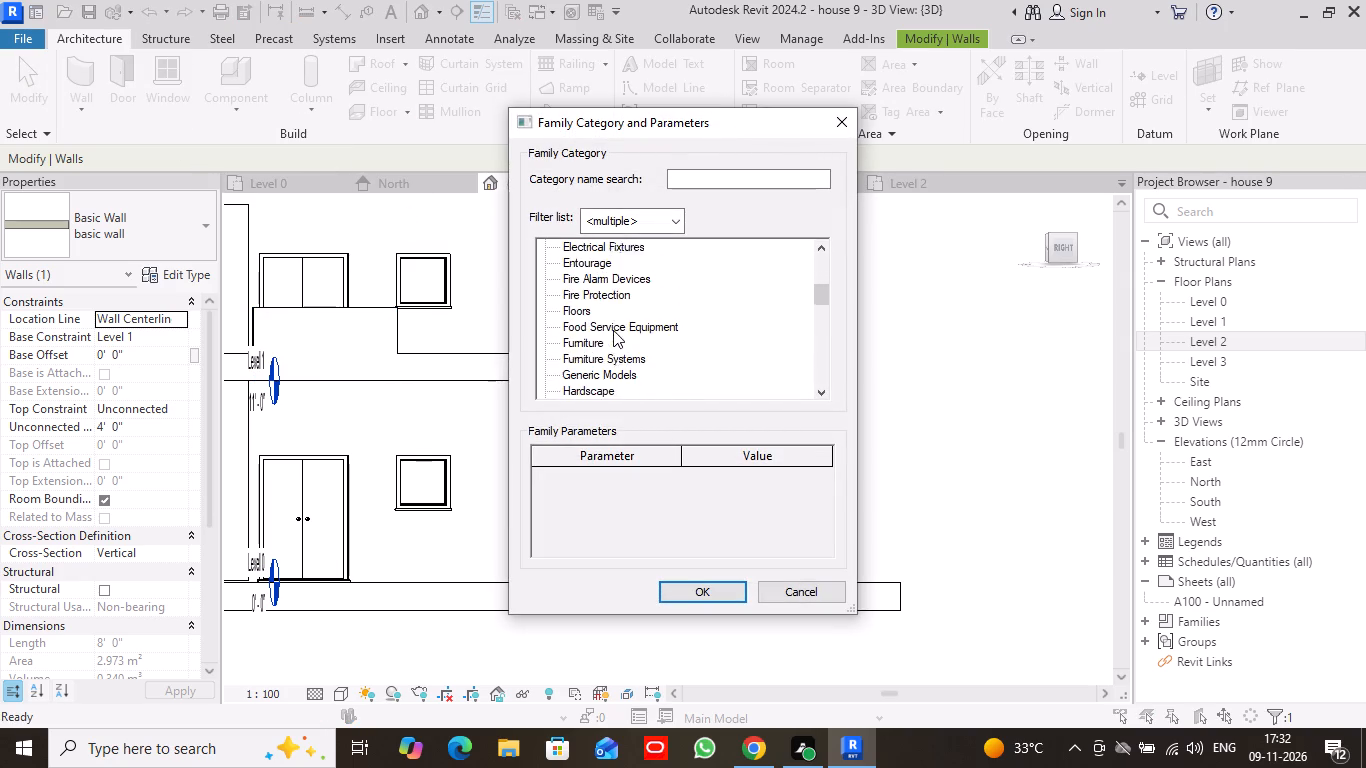
scroll(613, 330, down, 6)
click(603, 292)
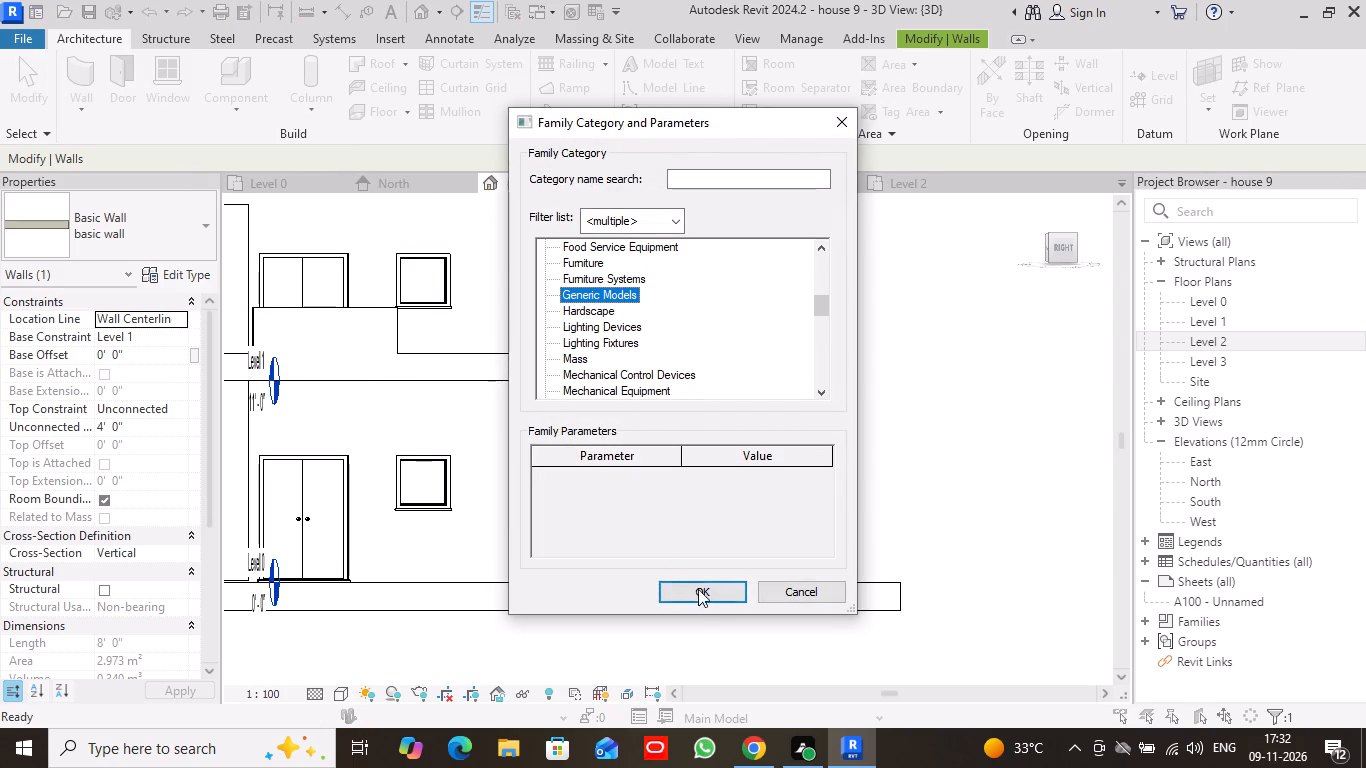
click(717, 595)
click(684, 402)
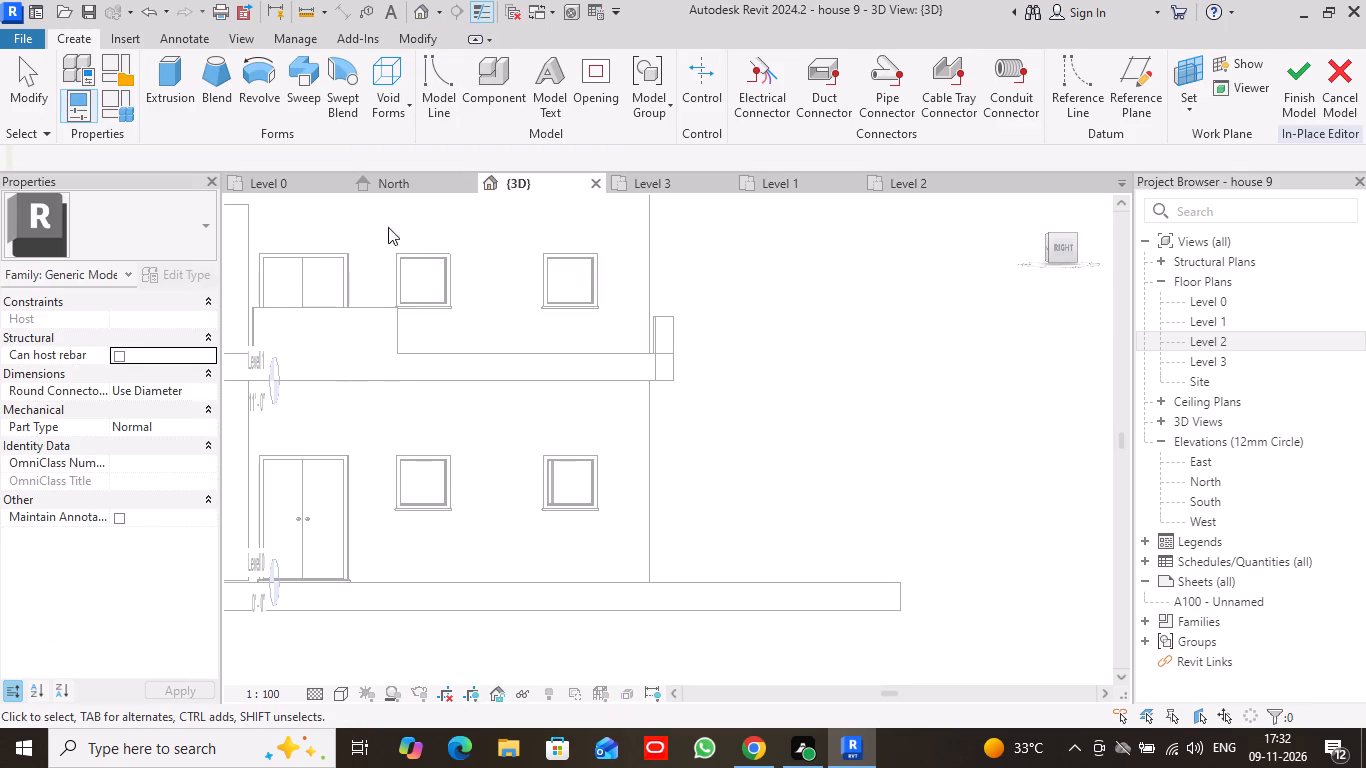
Sketch a rectangular extrusion profile about 6' 2" by 2' 8" on the outer face of the raised parapet section.
click(161, 76)
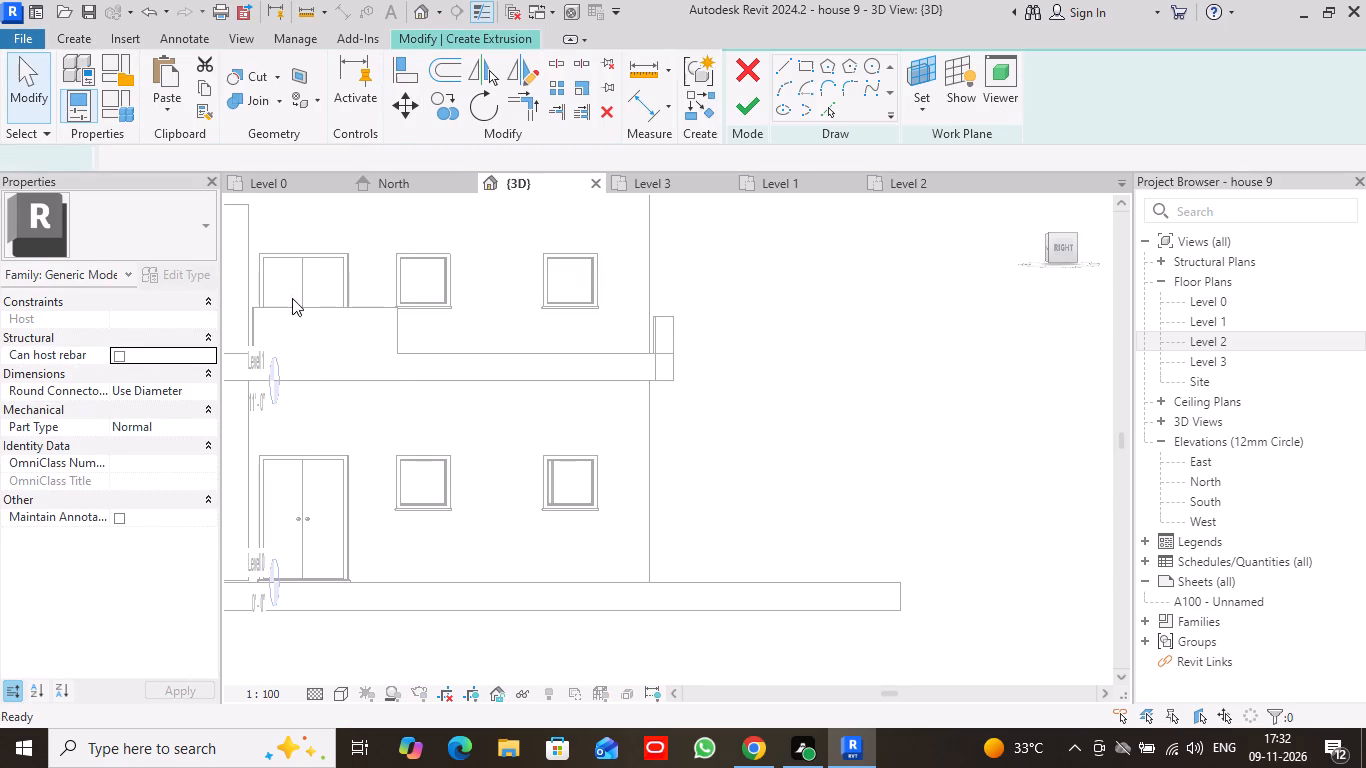
middle_drag(299, 326, 412, 331)
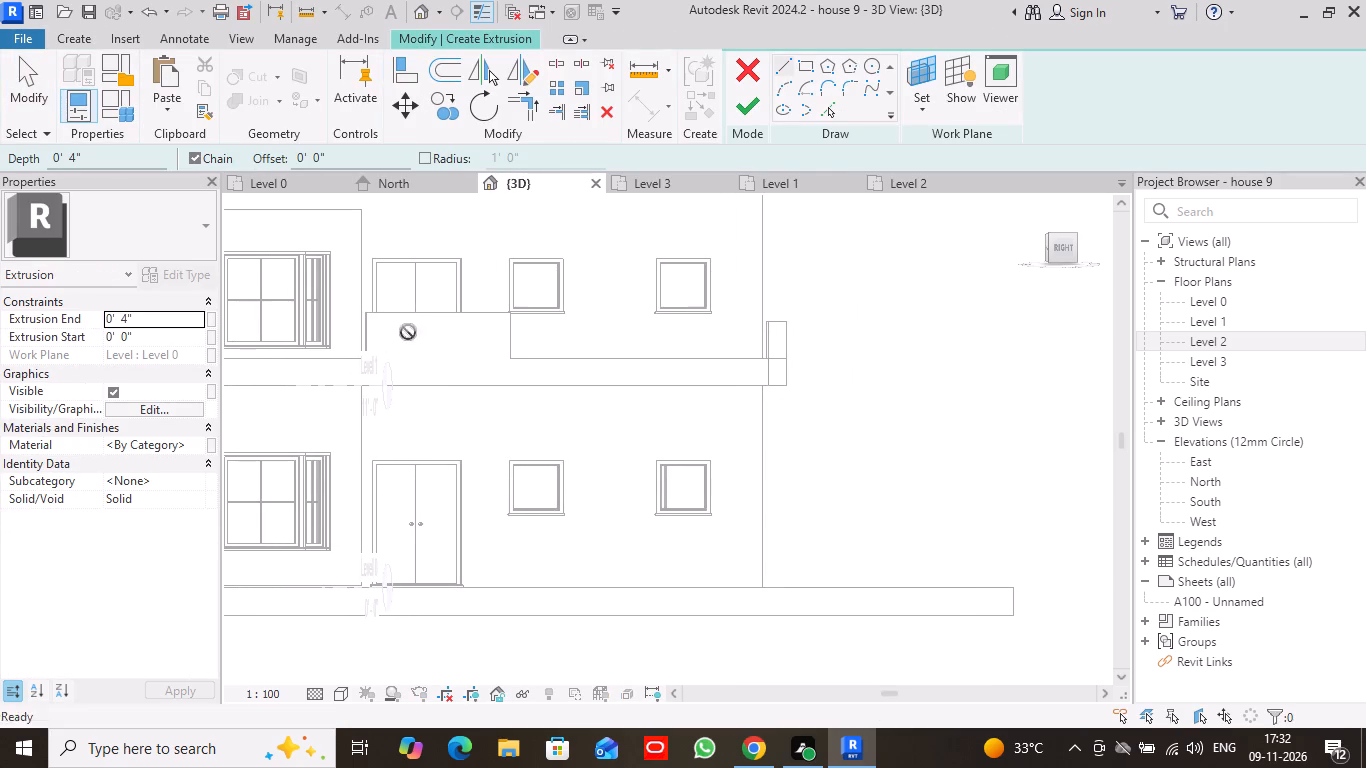
click(928, 104)
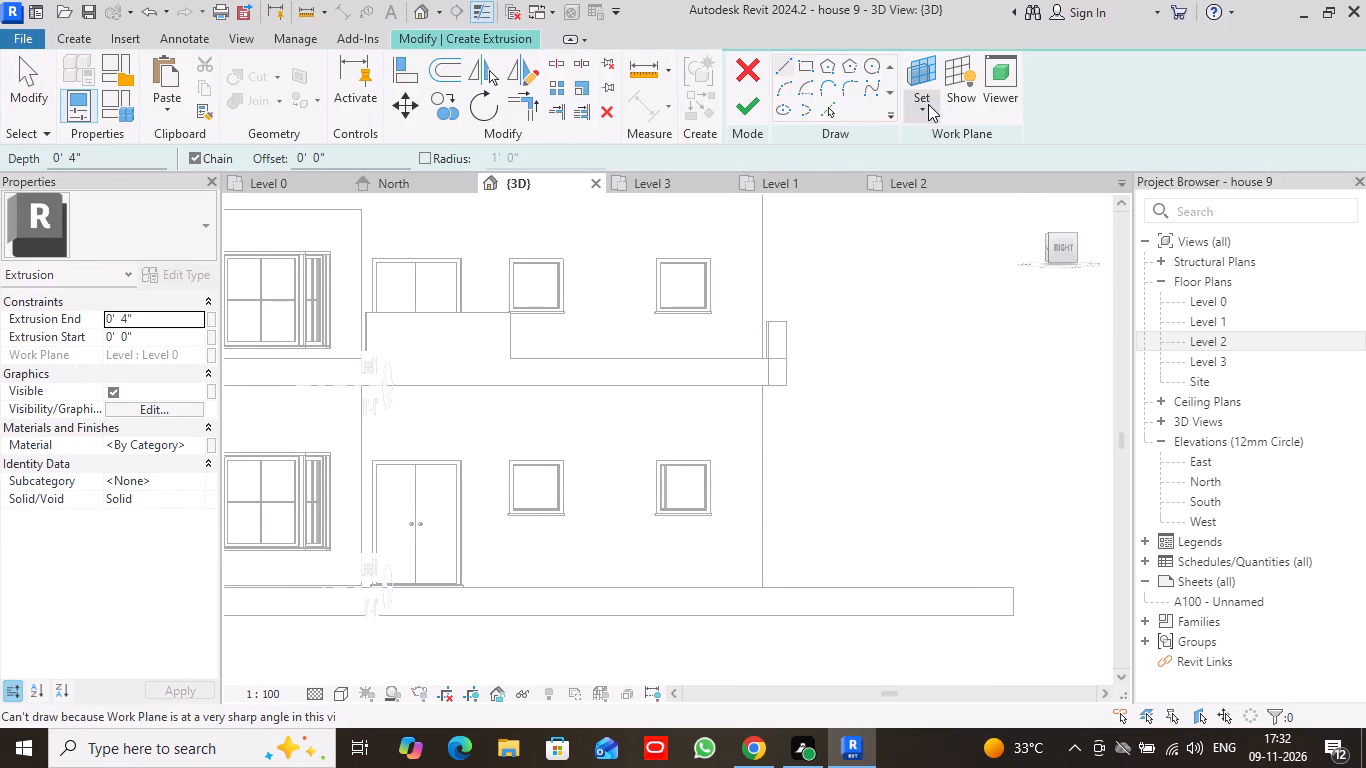
click(929, 176)
click(438, 336)
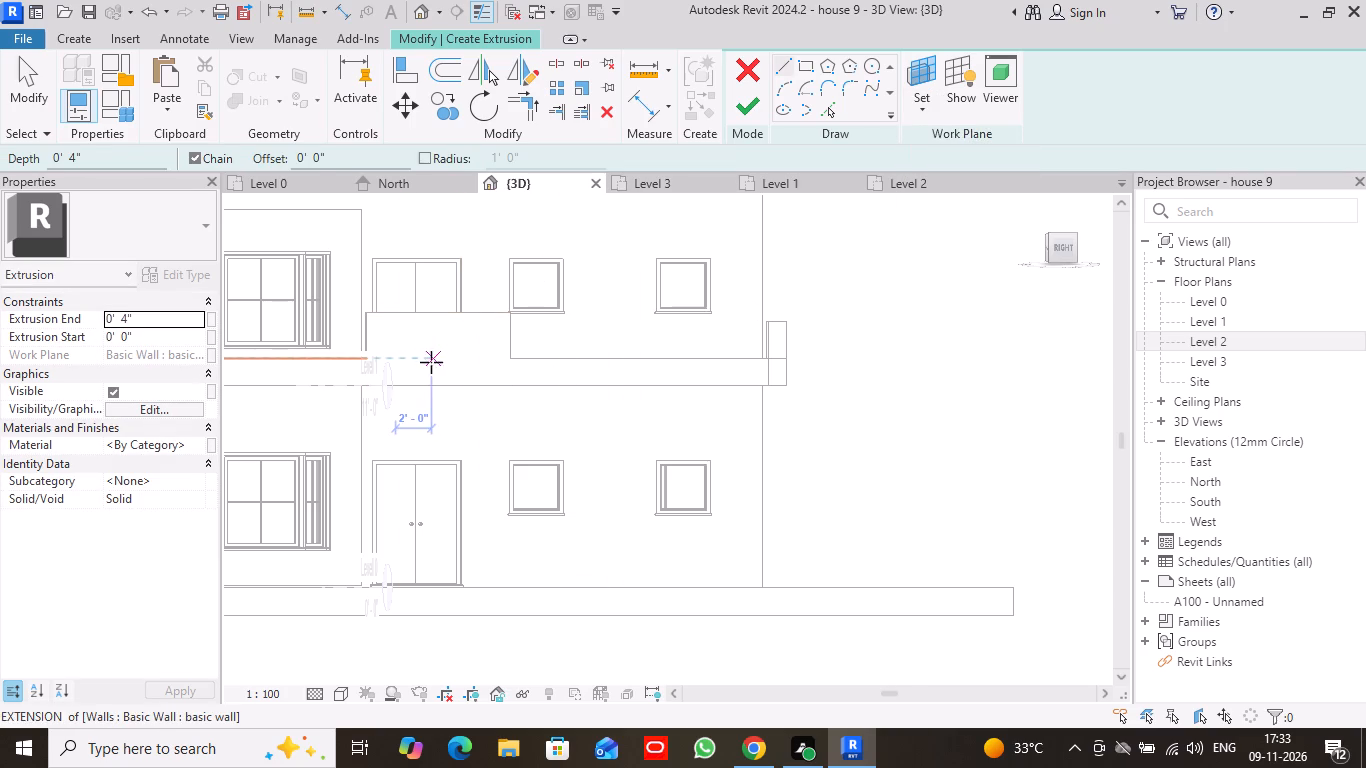
click(809, 66)
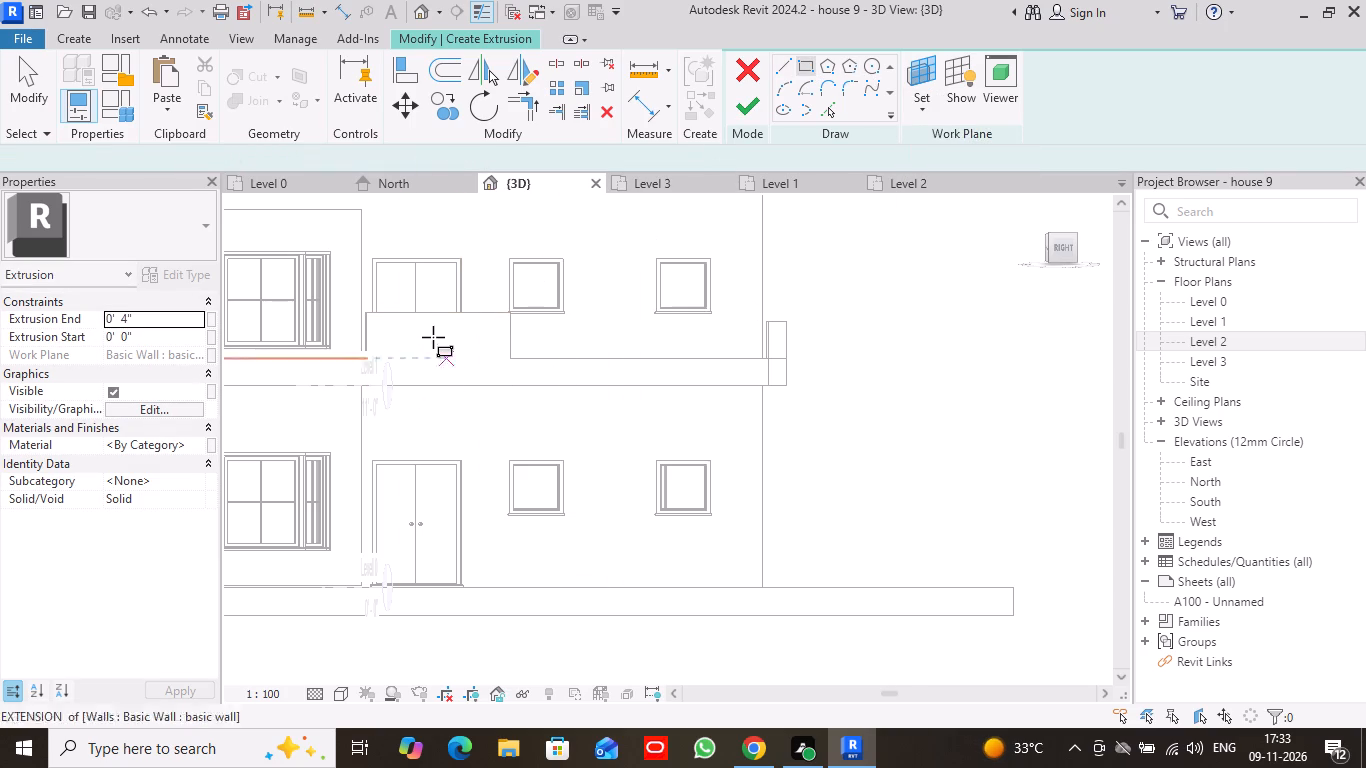
scroll(401, 337, up, 5)
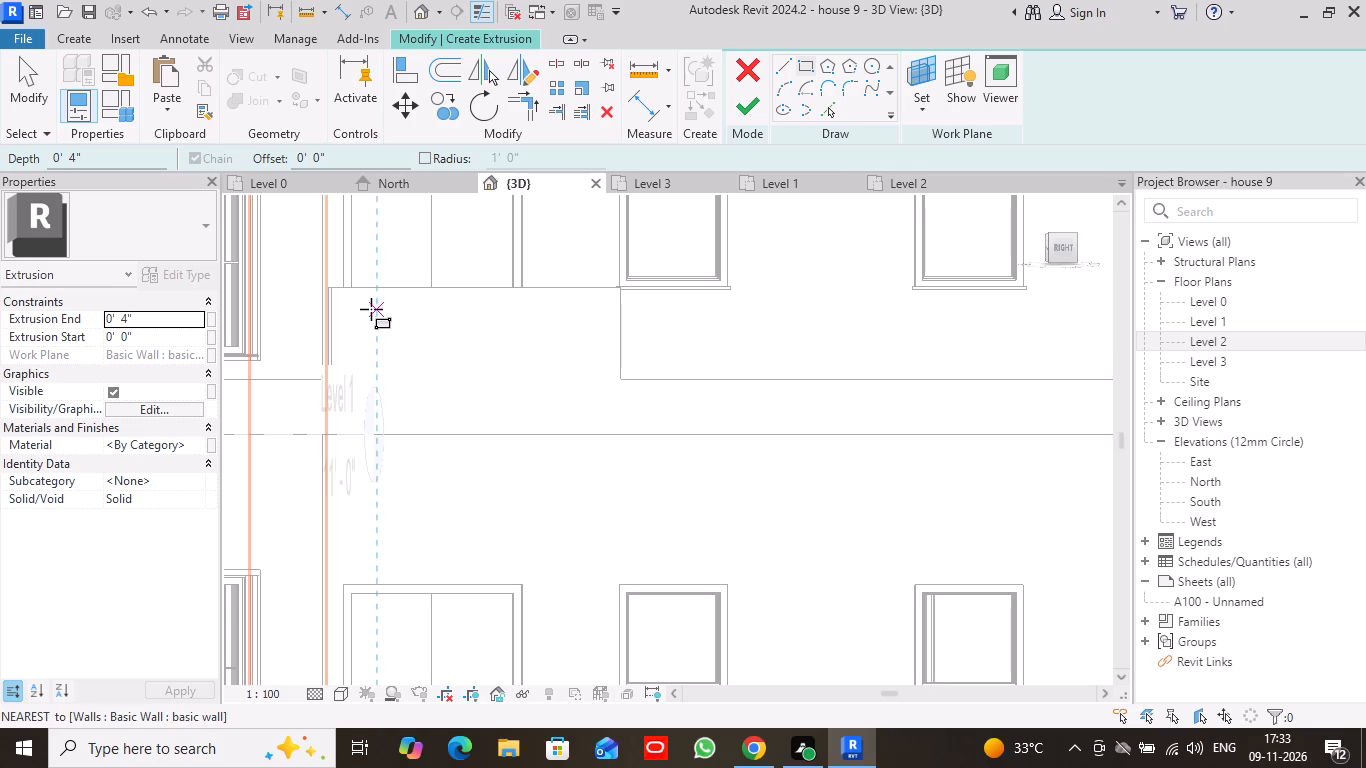
click(371, 310)
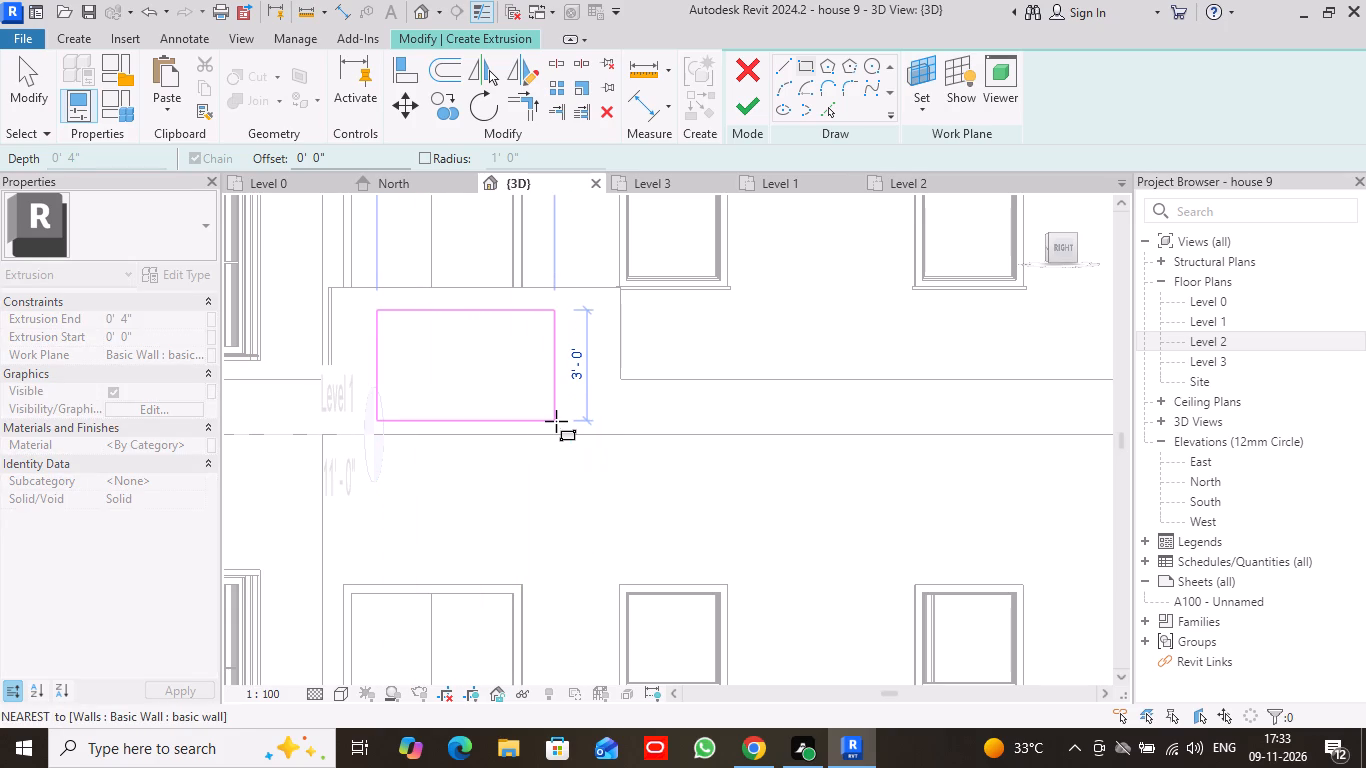
key(Escape)
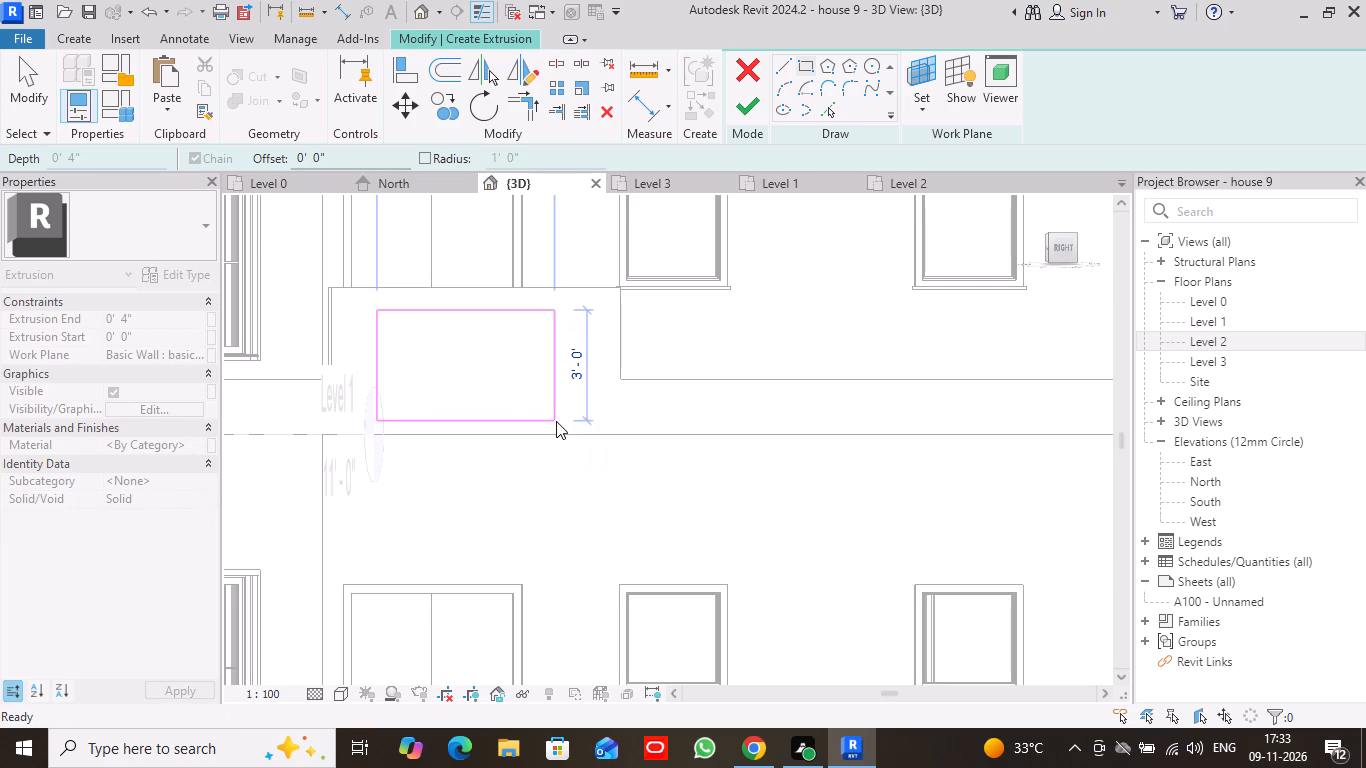
click(362, 312)
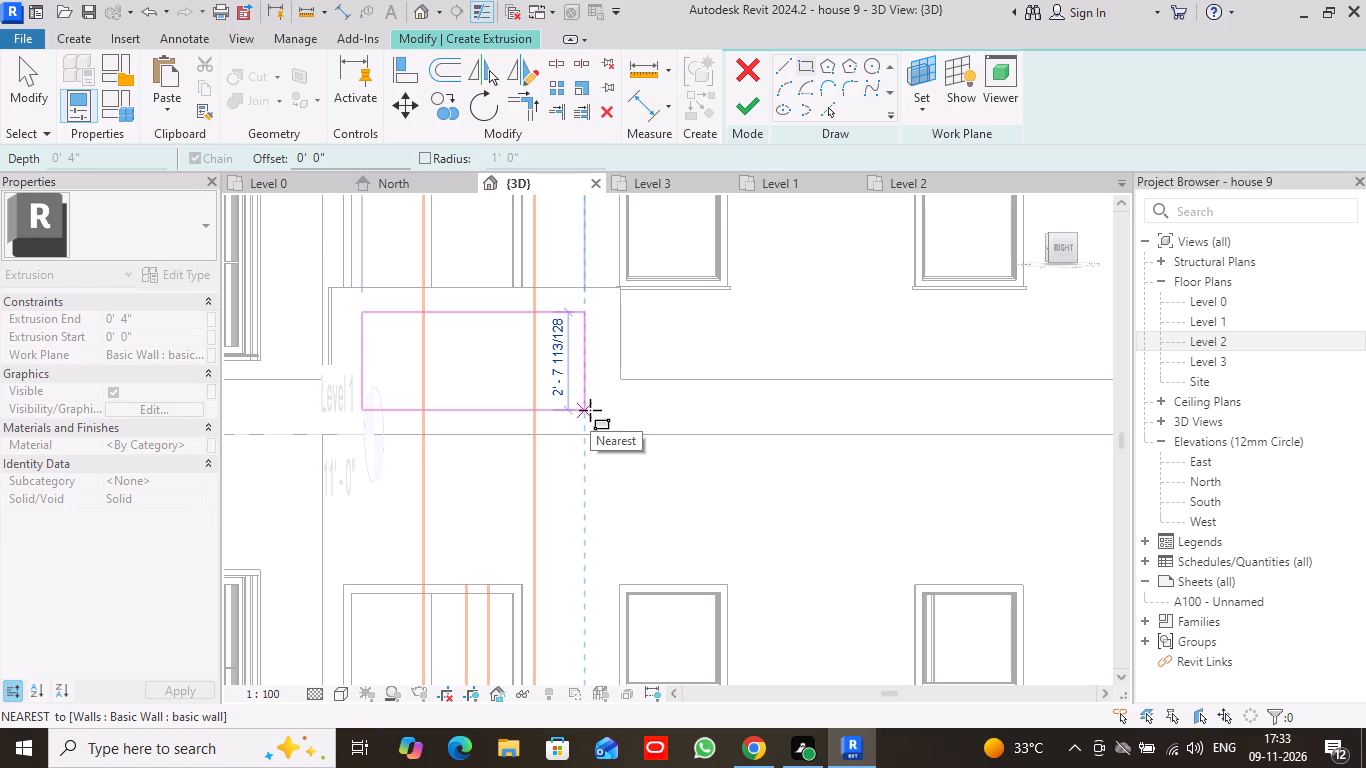
click(590, 410)
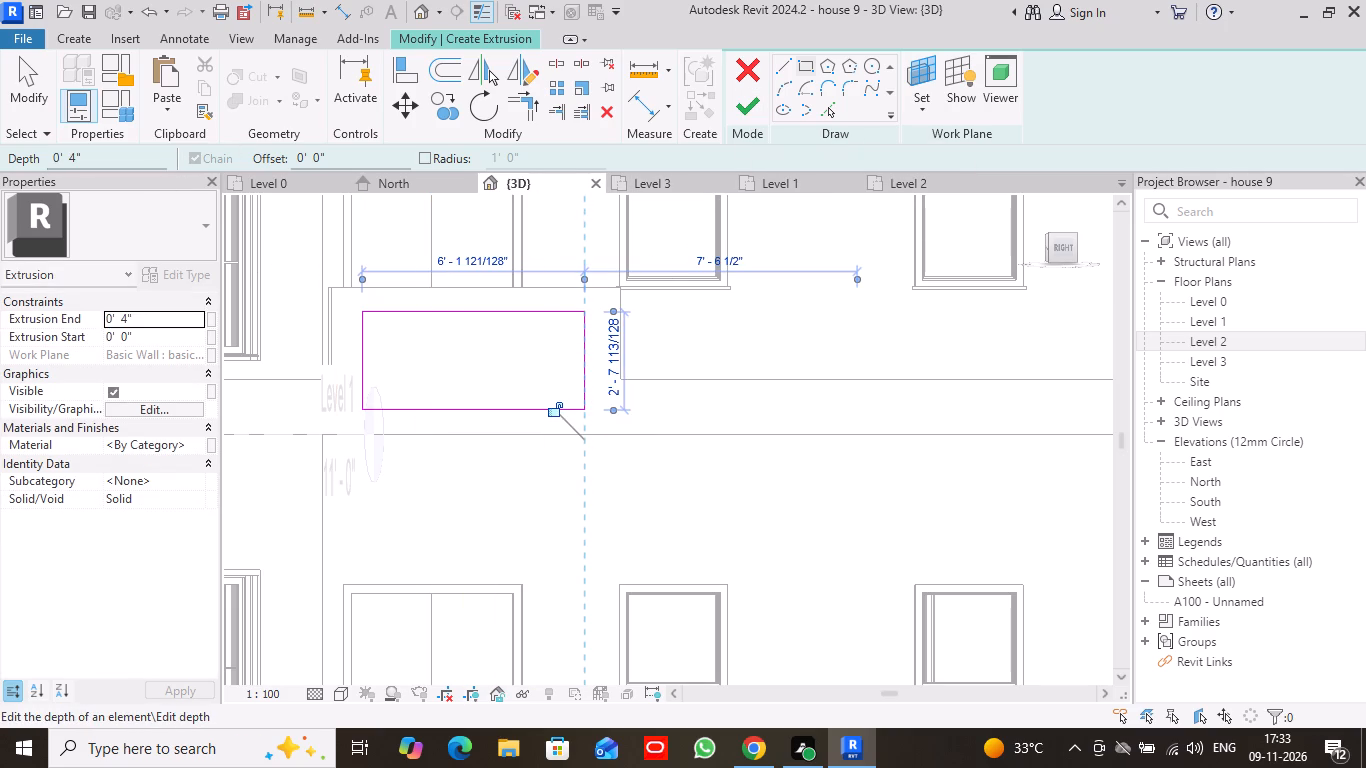
Set the panel's extrusion end to 5" and finish the extrusion.
drag(341, 157, 318, 160)
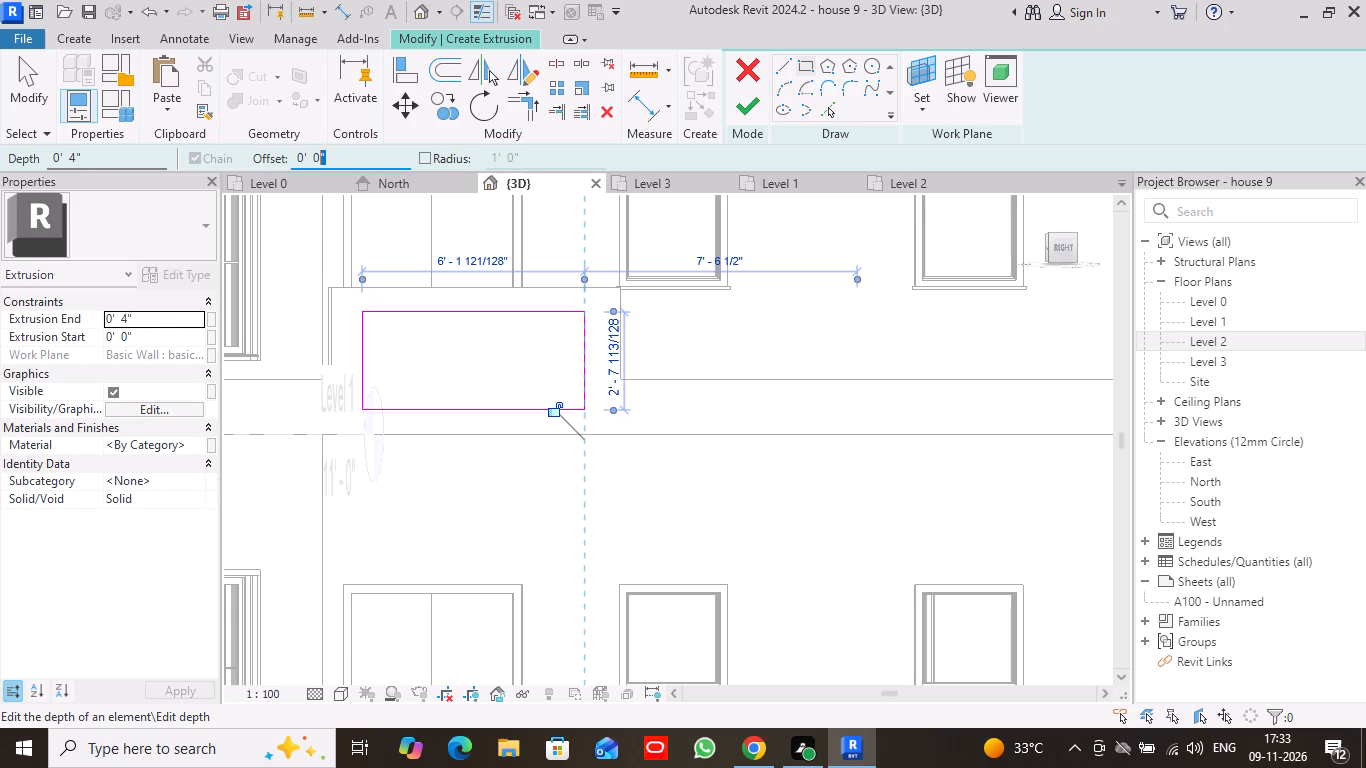
click(142, 317)
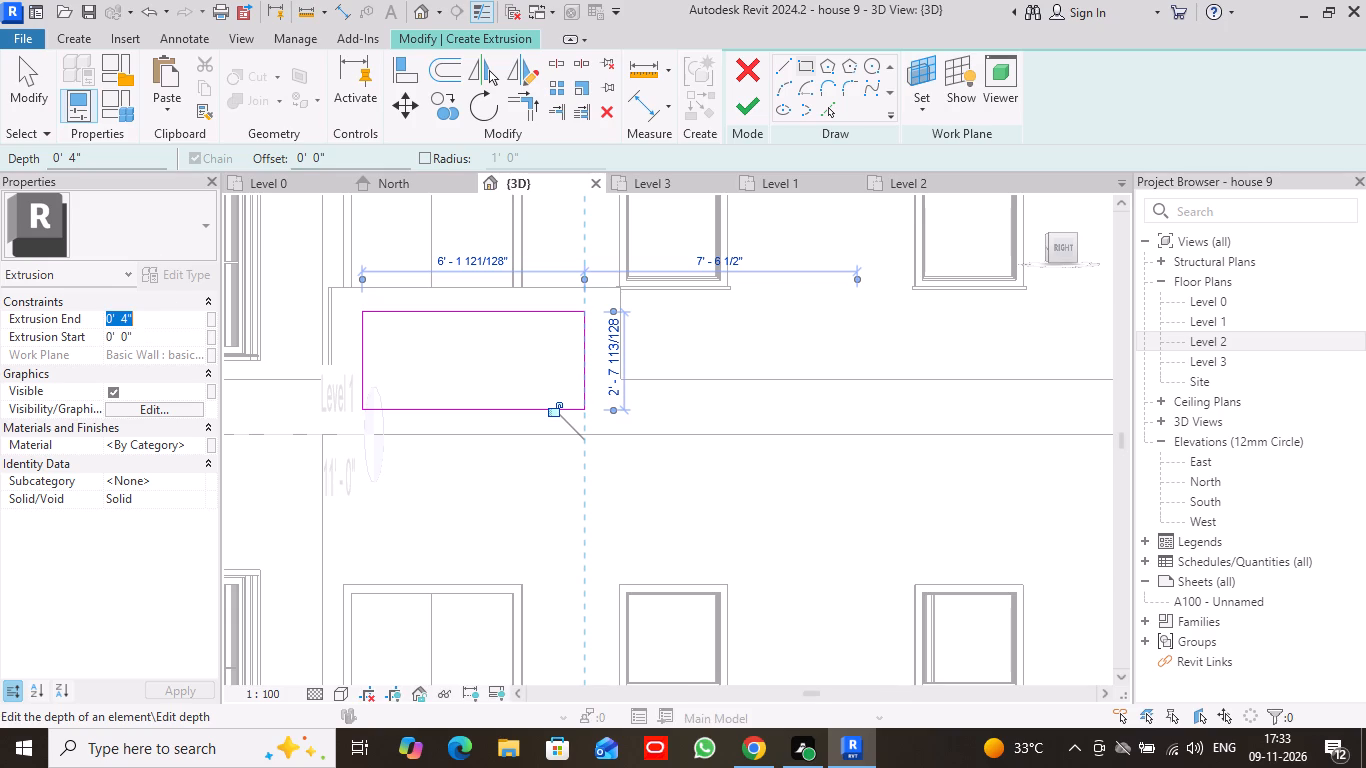
key(5)
key(shift+quotedbl)
key(Return)
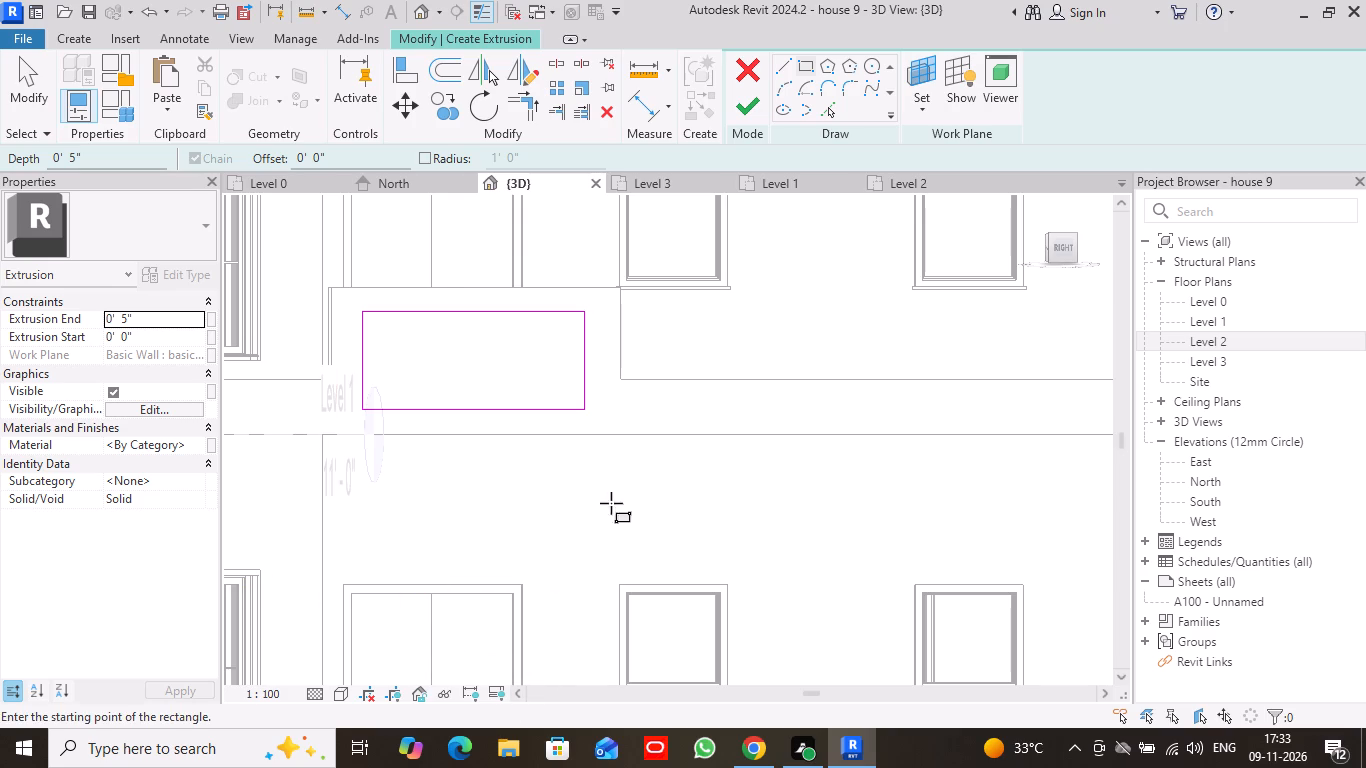
click(759, 101)
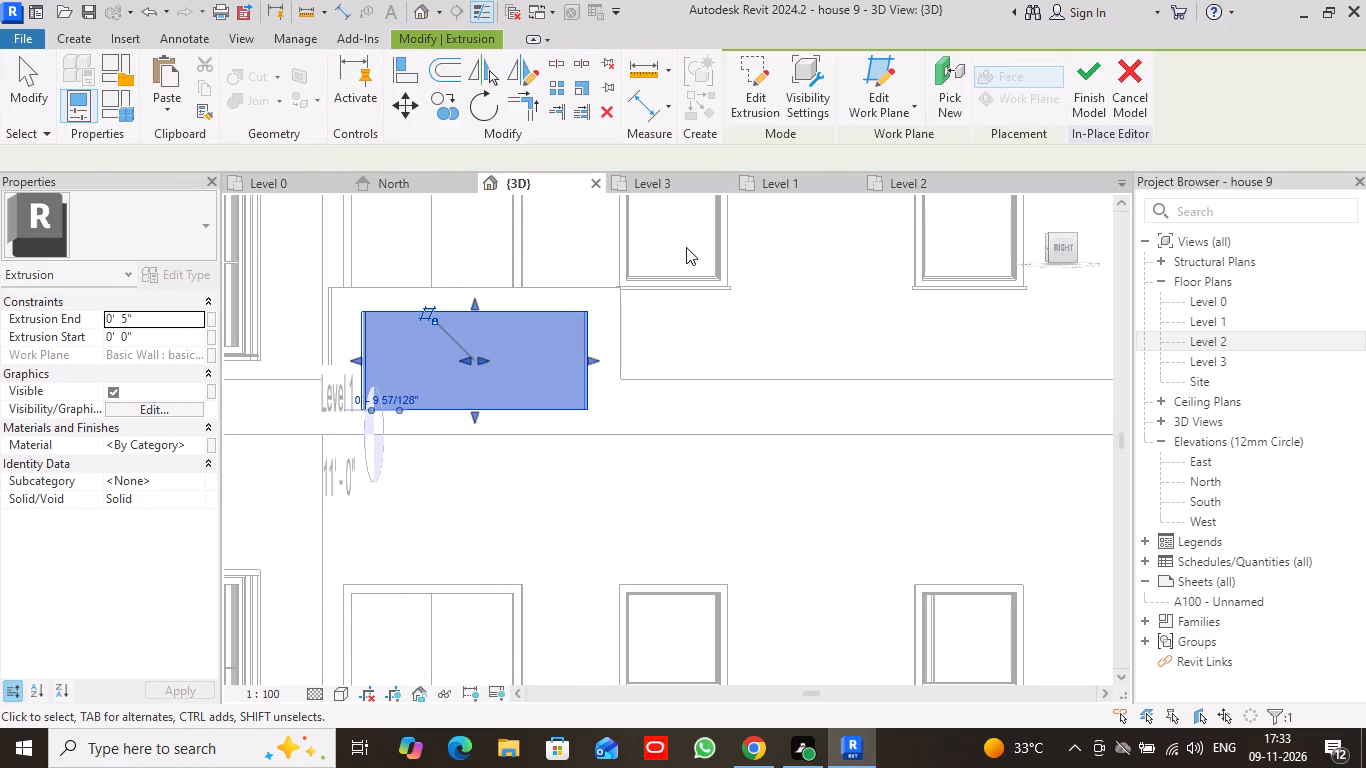
click(27, 79)
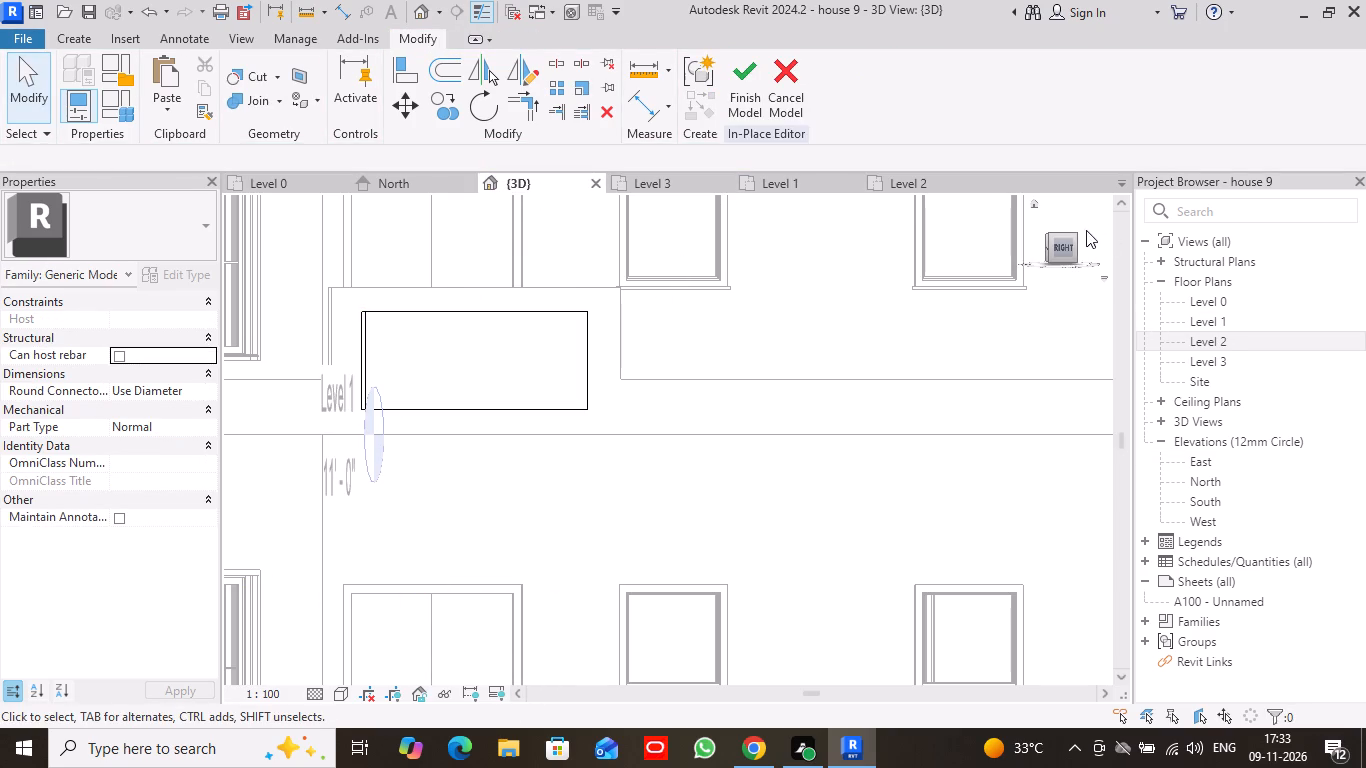
Check the projecting panel at an angle in 3D and finish the in-place model.
drag(1077, 236, 939, 278)
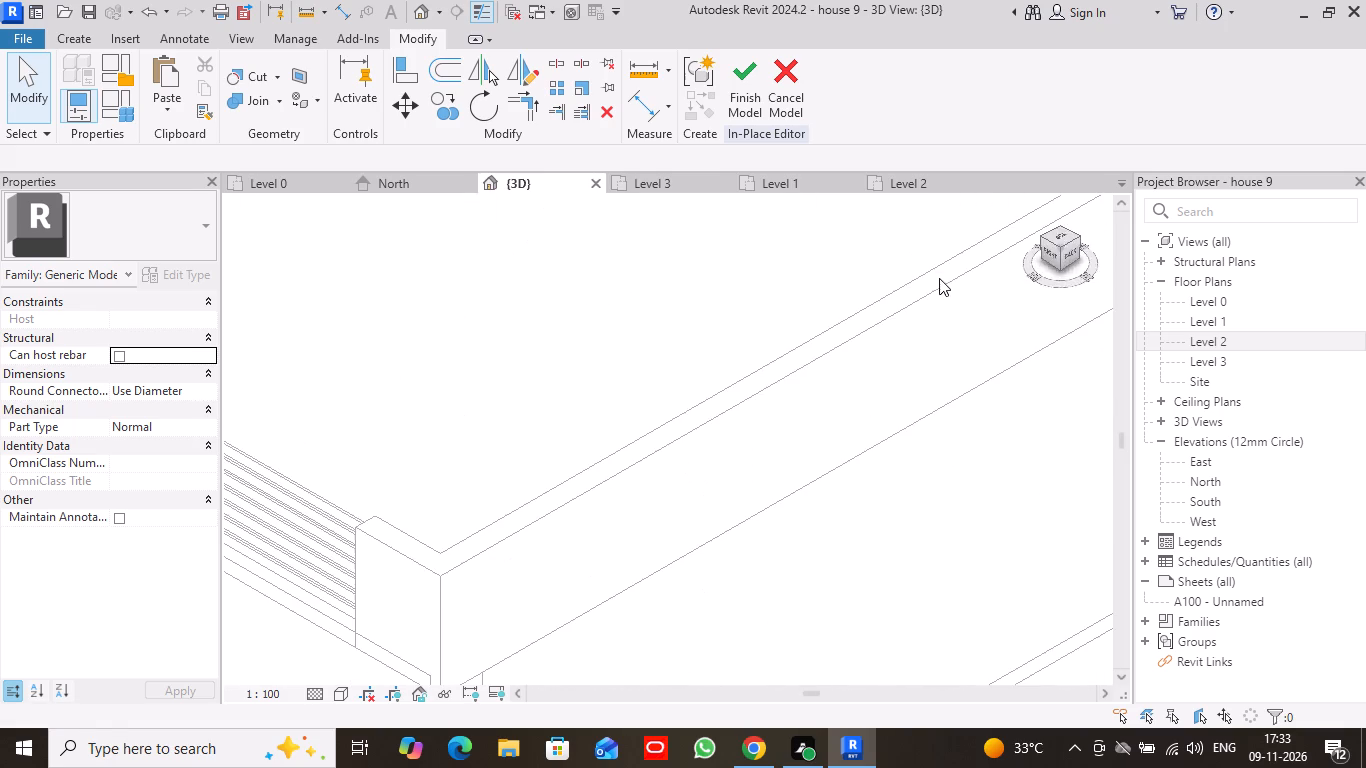
drag(939, 278, 939, 277)
scroll(465, 419, down, 3)
middle_drag(451, 420, 805, 290)
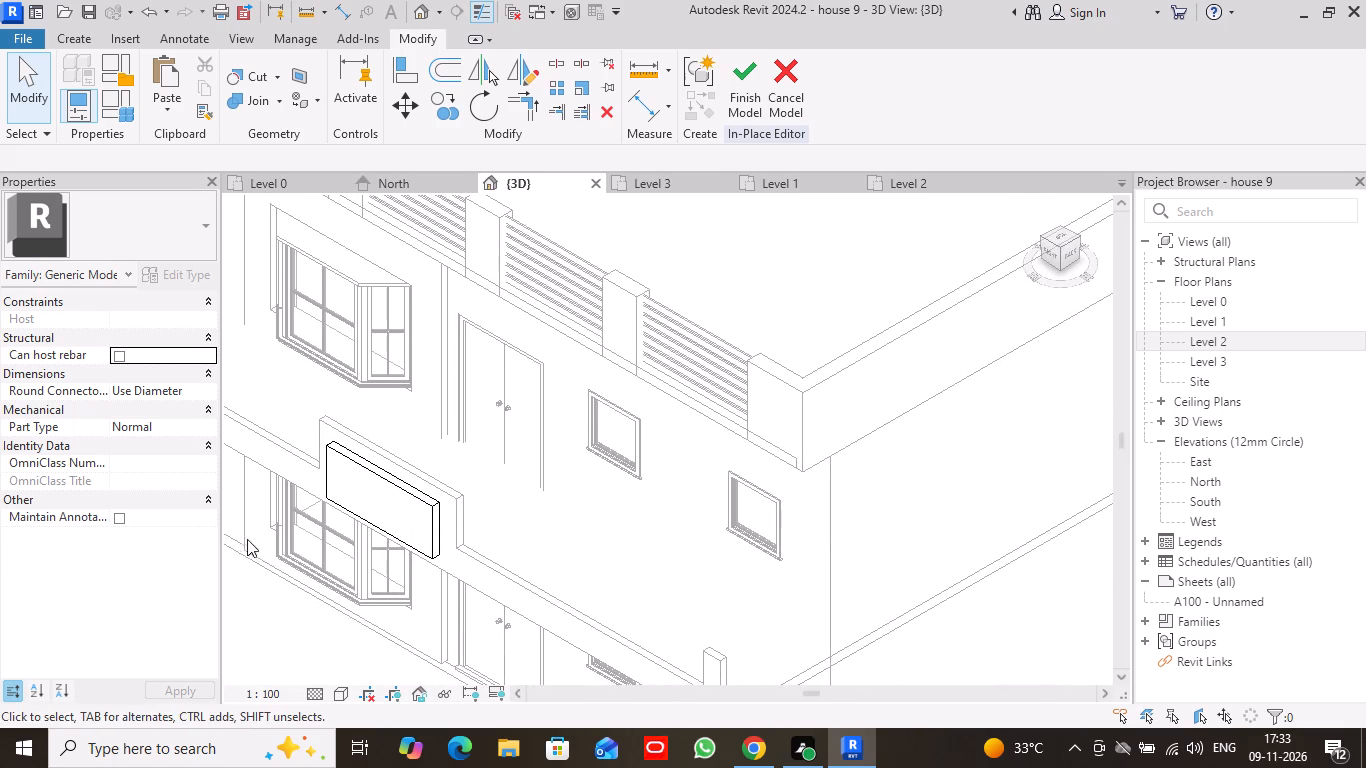
scroll(427, 517, down, 1)
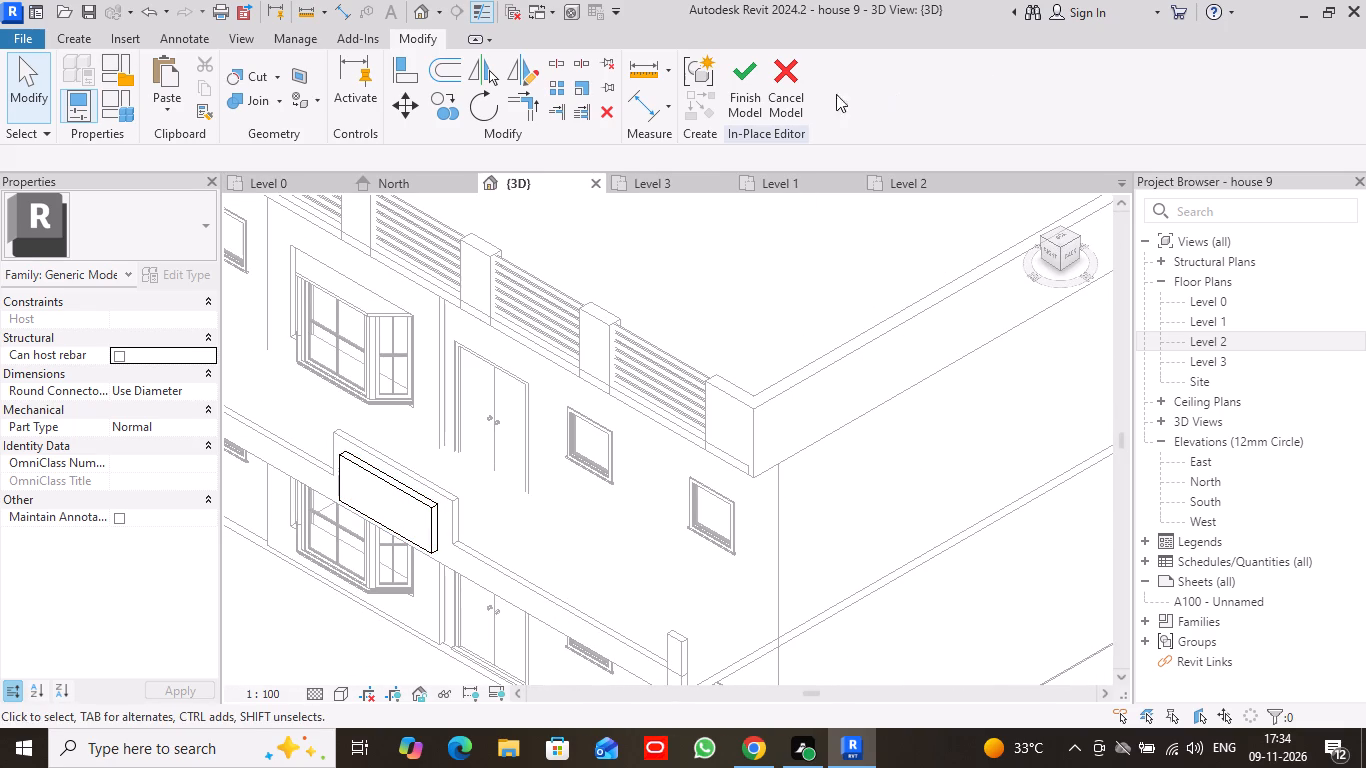
click(755, 100)
Examine the panel, parapet and end posts from several sides in 3D, ending at the overhang's south corner.
scroll(619, 449, down, 3)
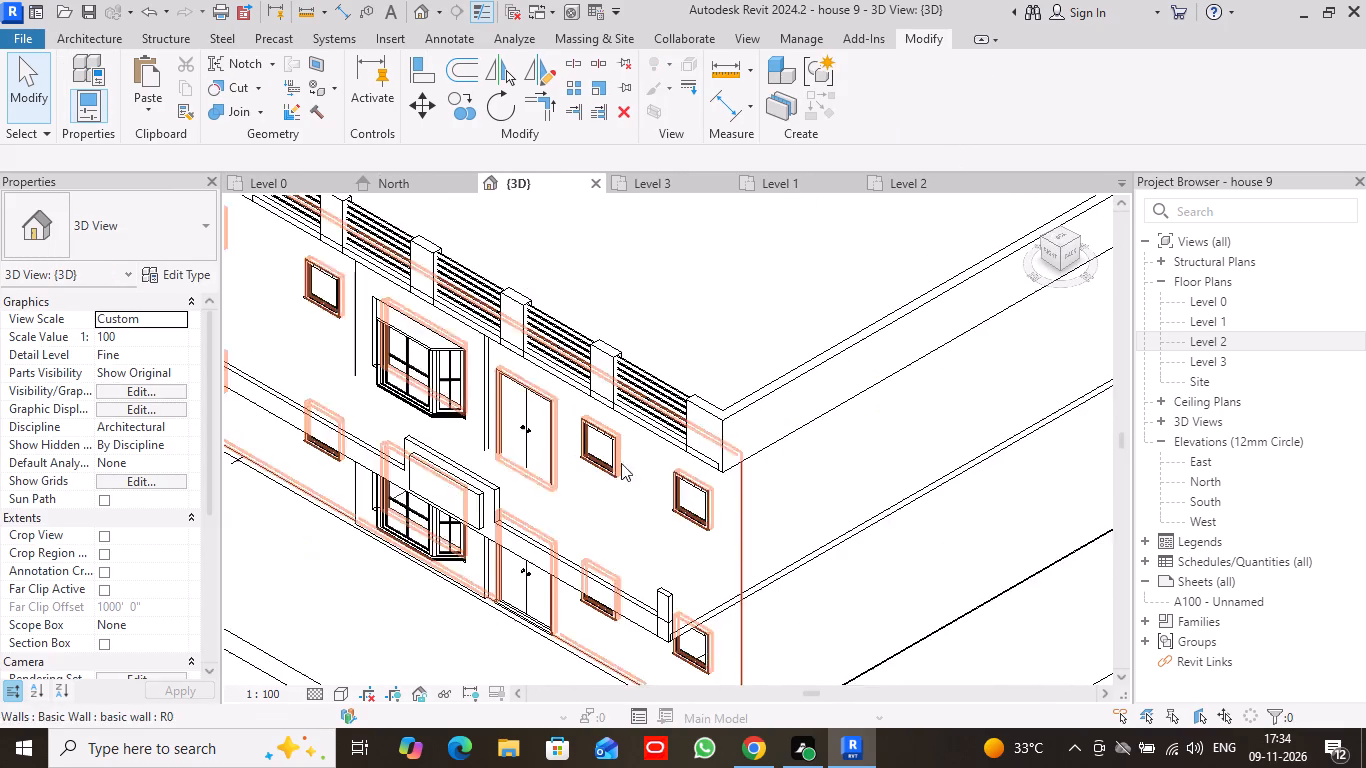
scroll(621, 463, down, 2)
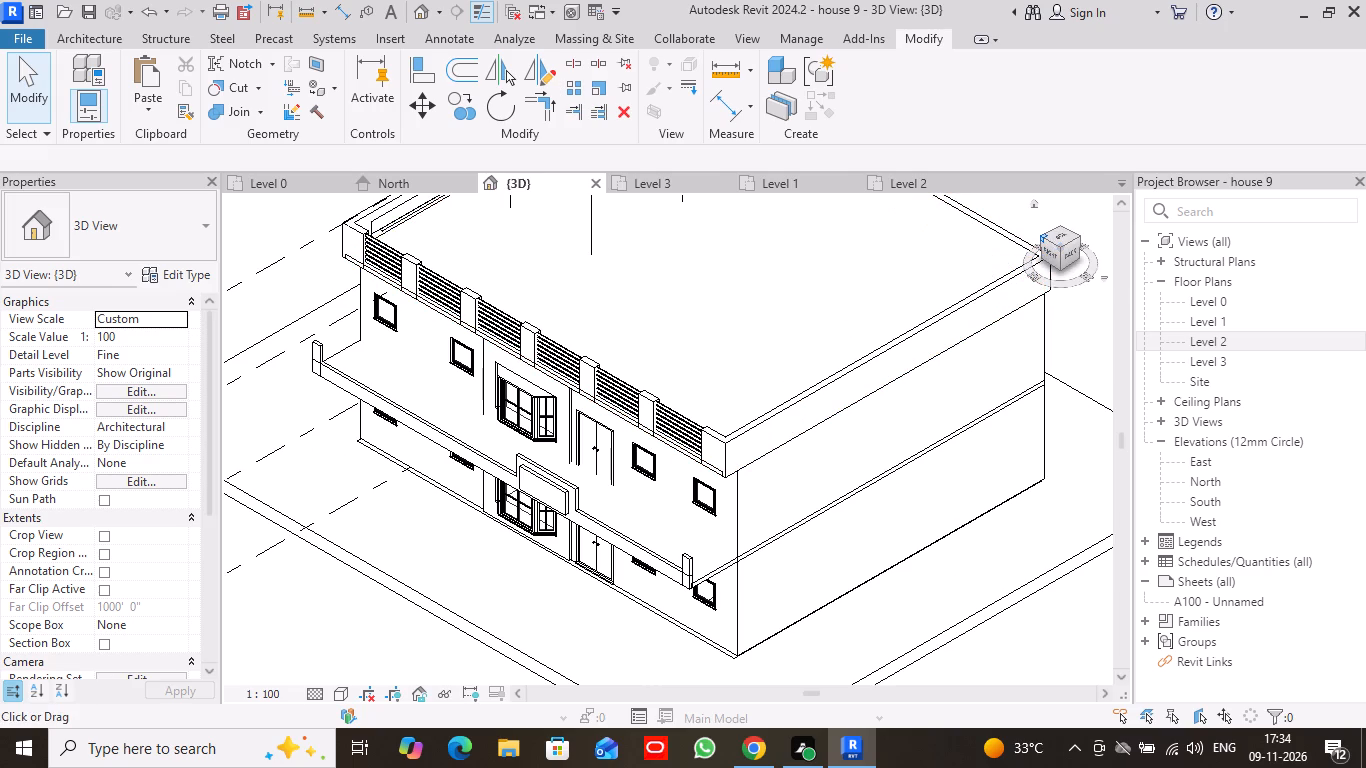
drag(1042, 237, 387, 293)
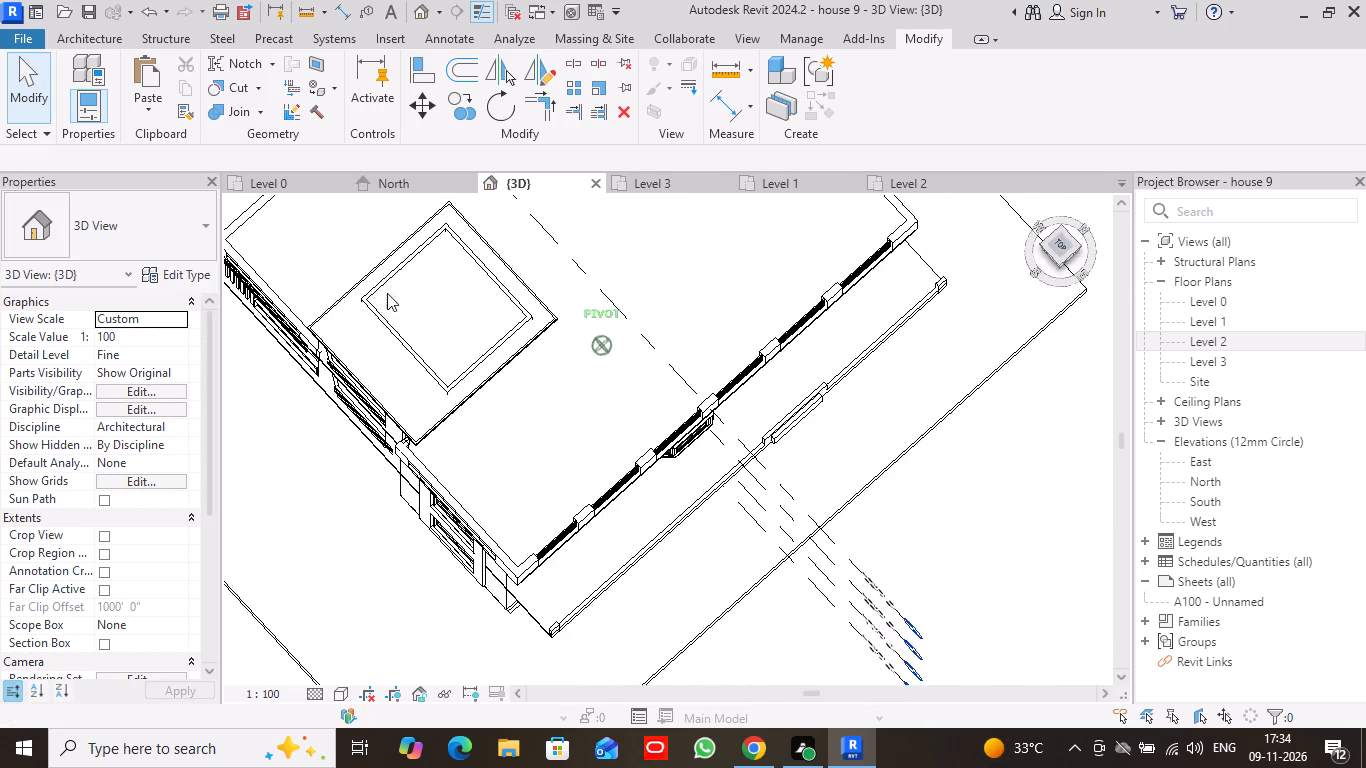
drag(387, 293, 368, 222)
scroll(584, 565, up, 3)
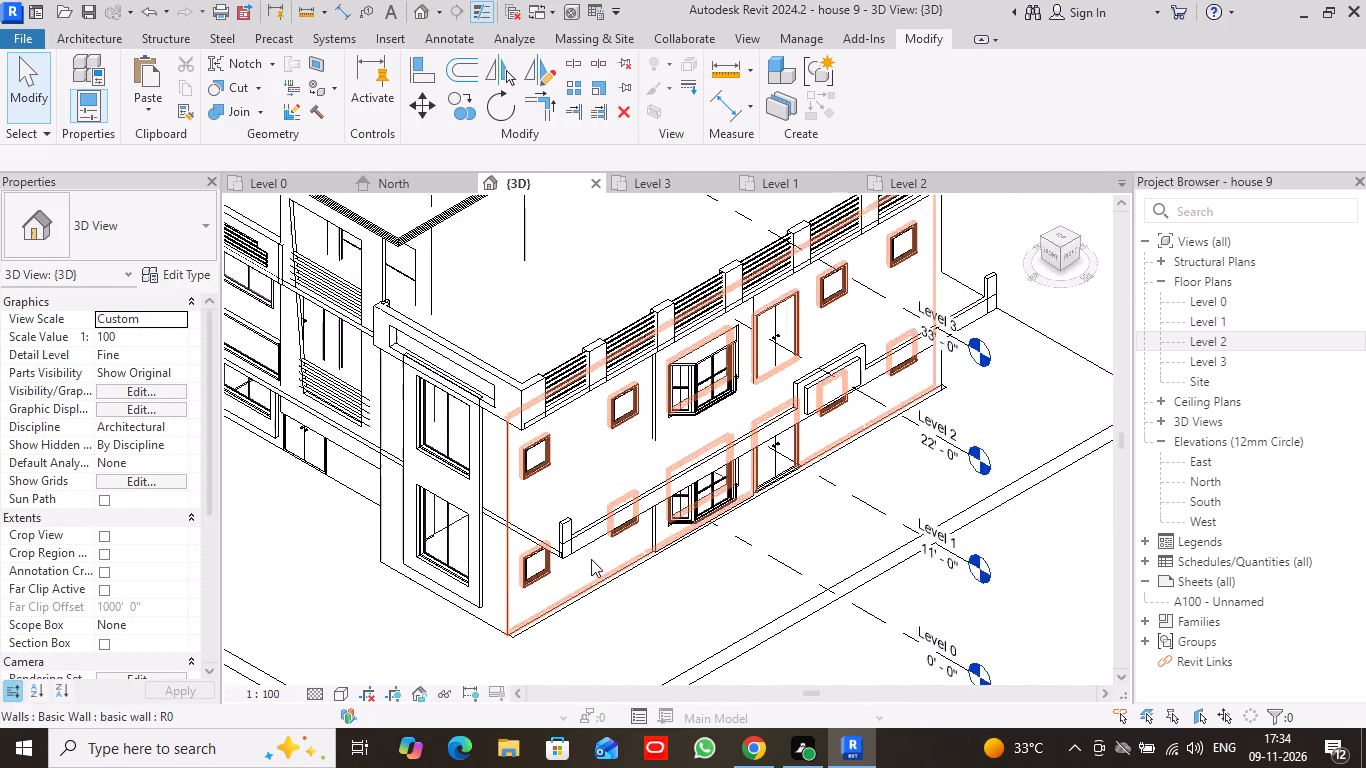
scroll(591, 559, up, 8)
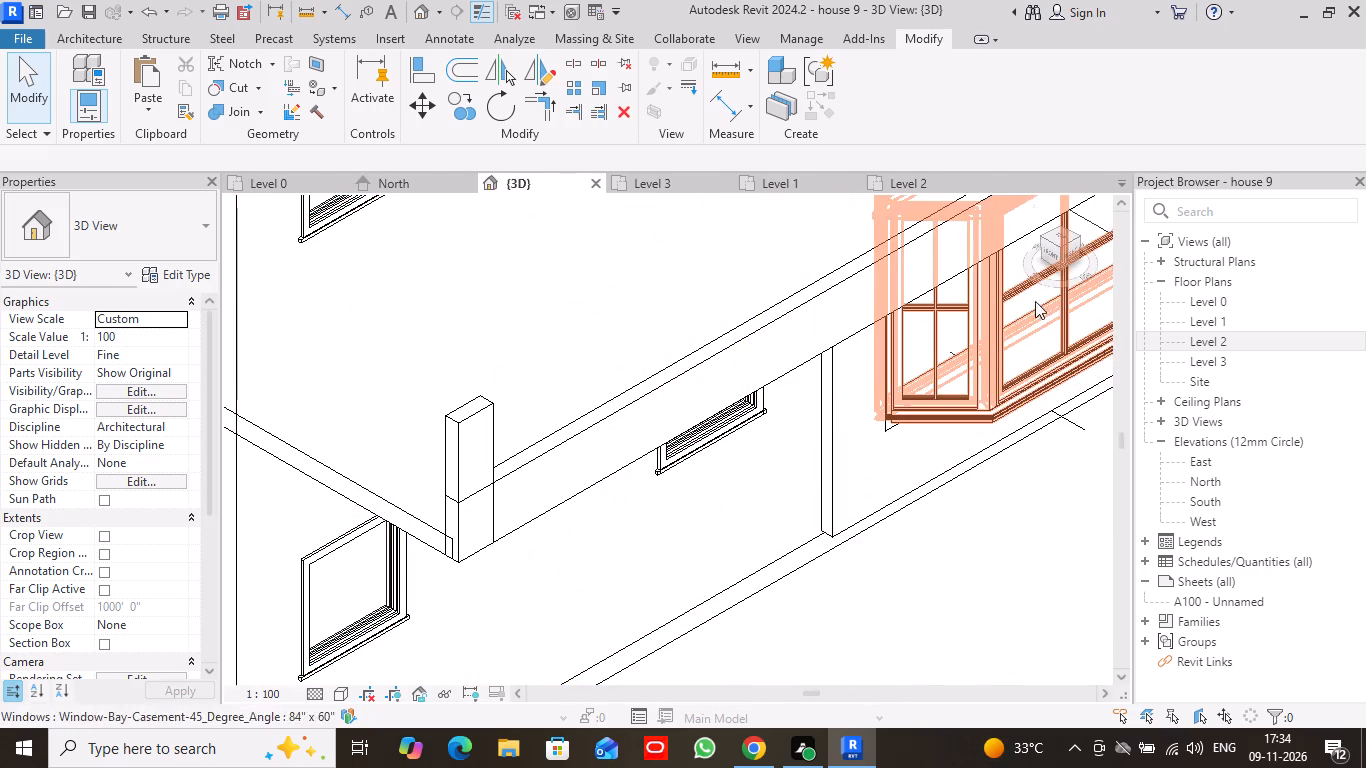
drag(1072, 242, 978, 235)
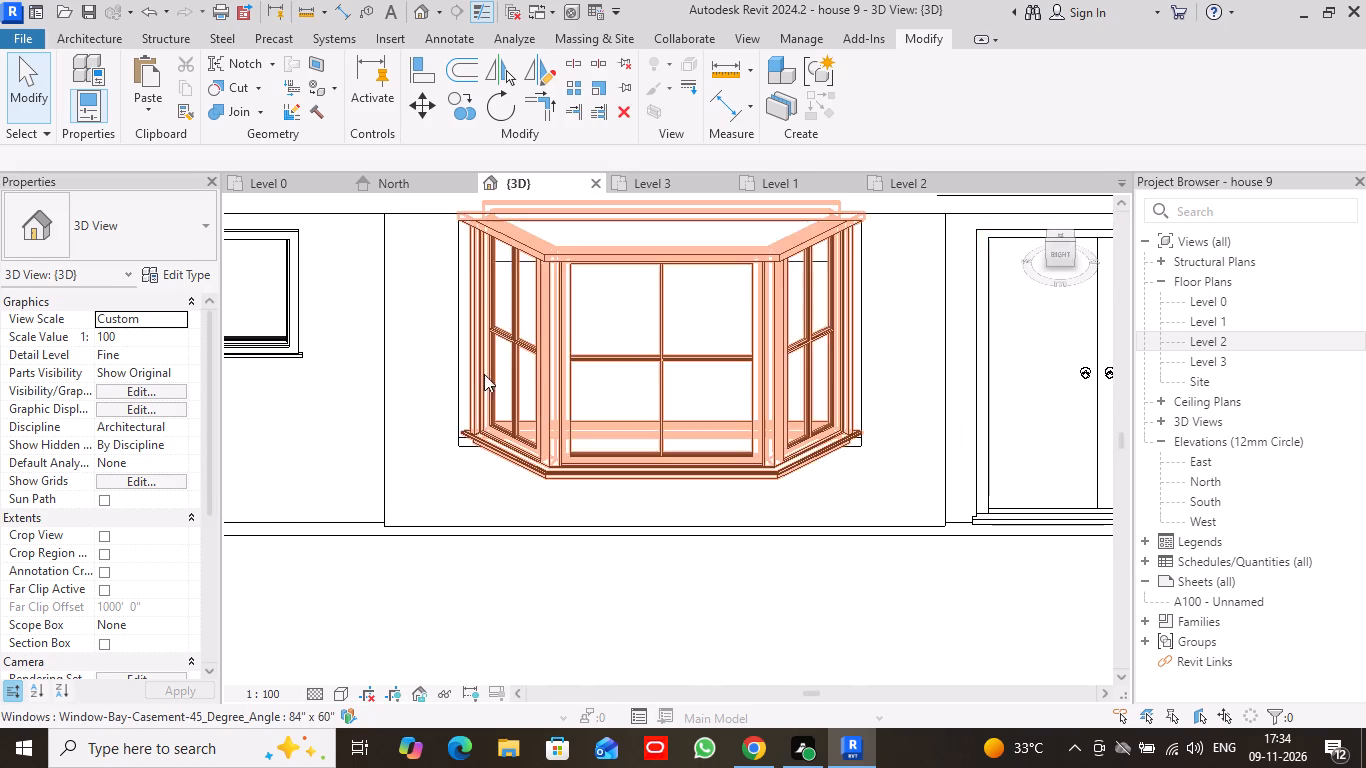
scroll(485, 384, down, 6)
middle_drag(384, 380, 844, 463)
scroll(384, 380, down, 1)
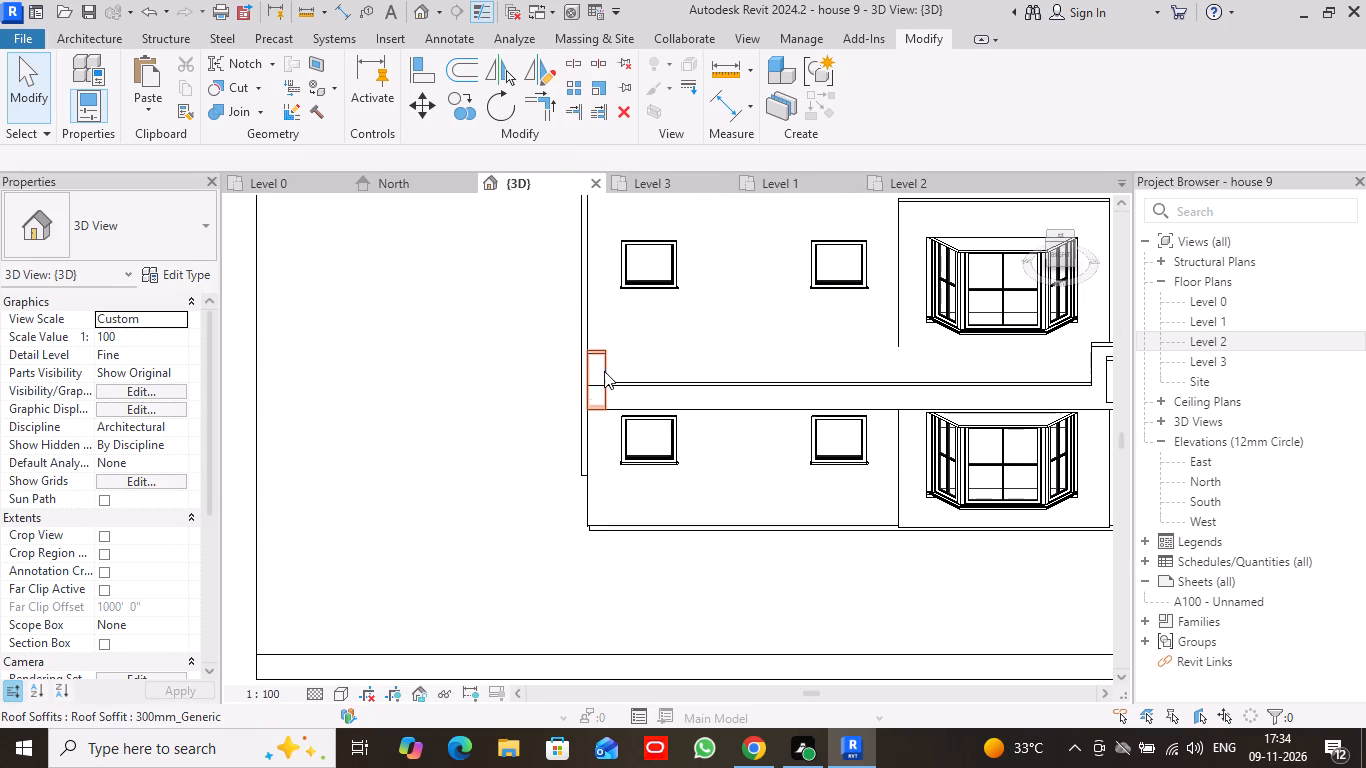
Delete the raised end-post wall at the overhang's south corner.
click(599, 366)
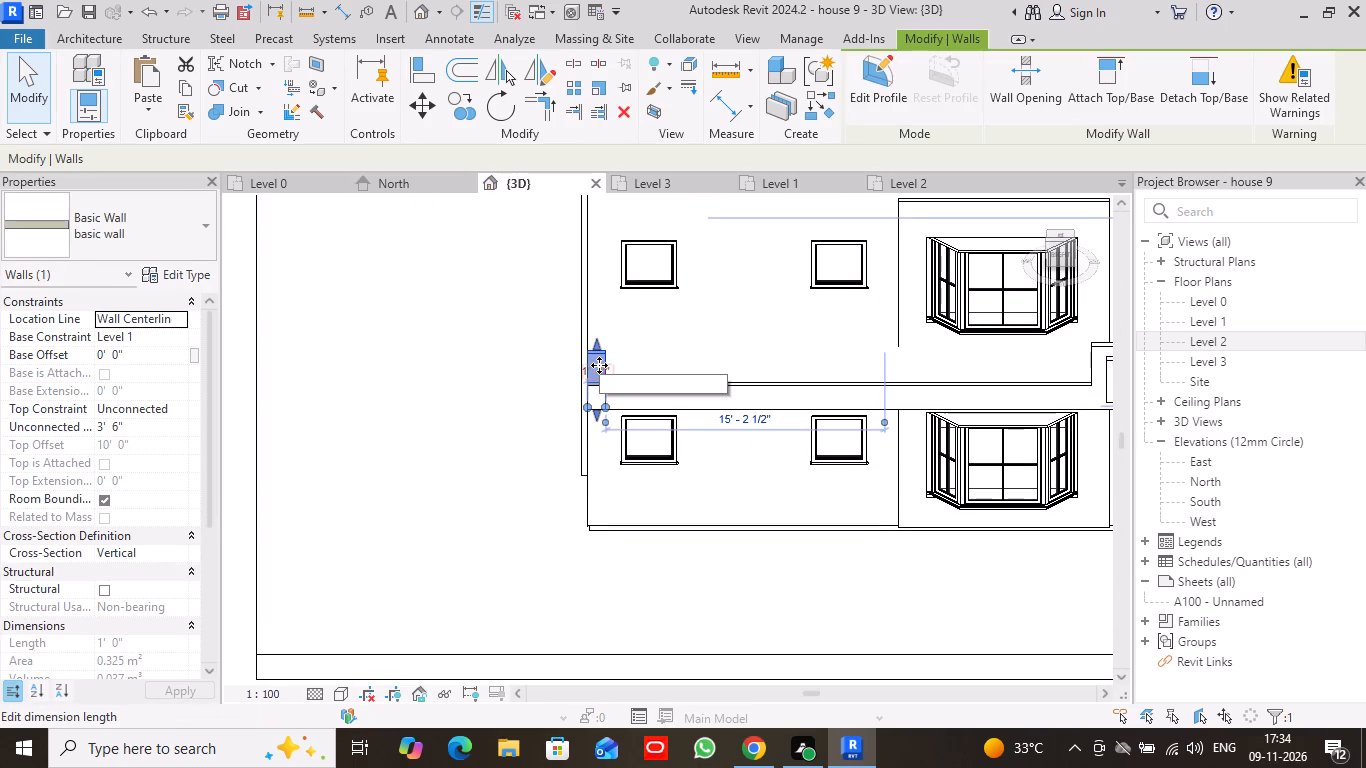
right_click(599, 365)
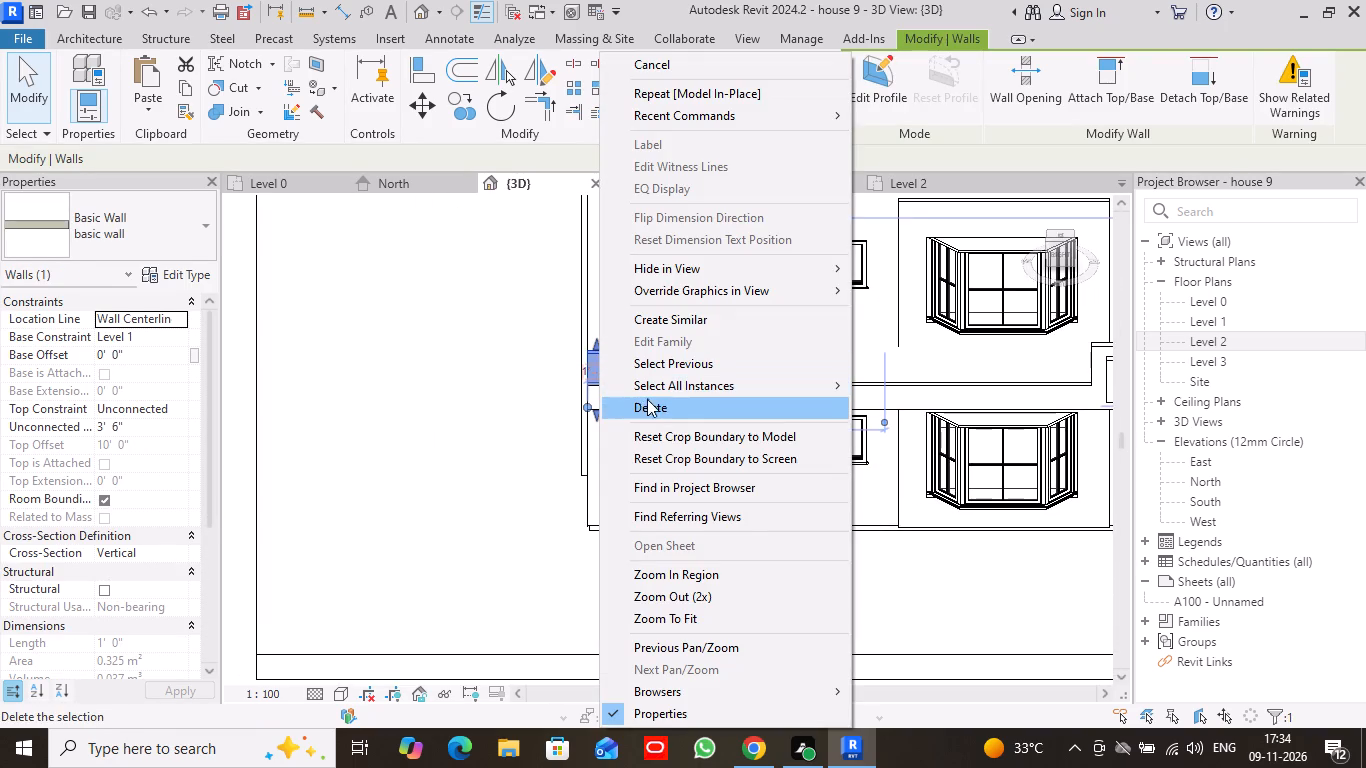
click(653, 404)
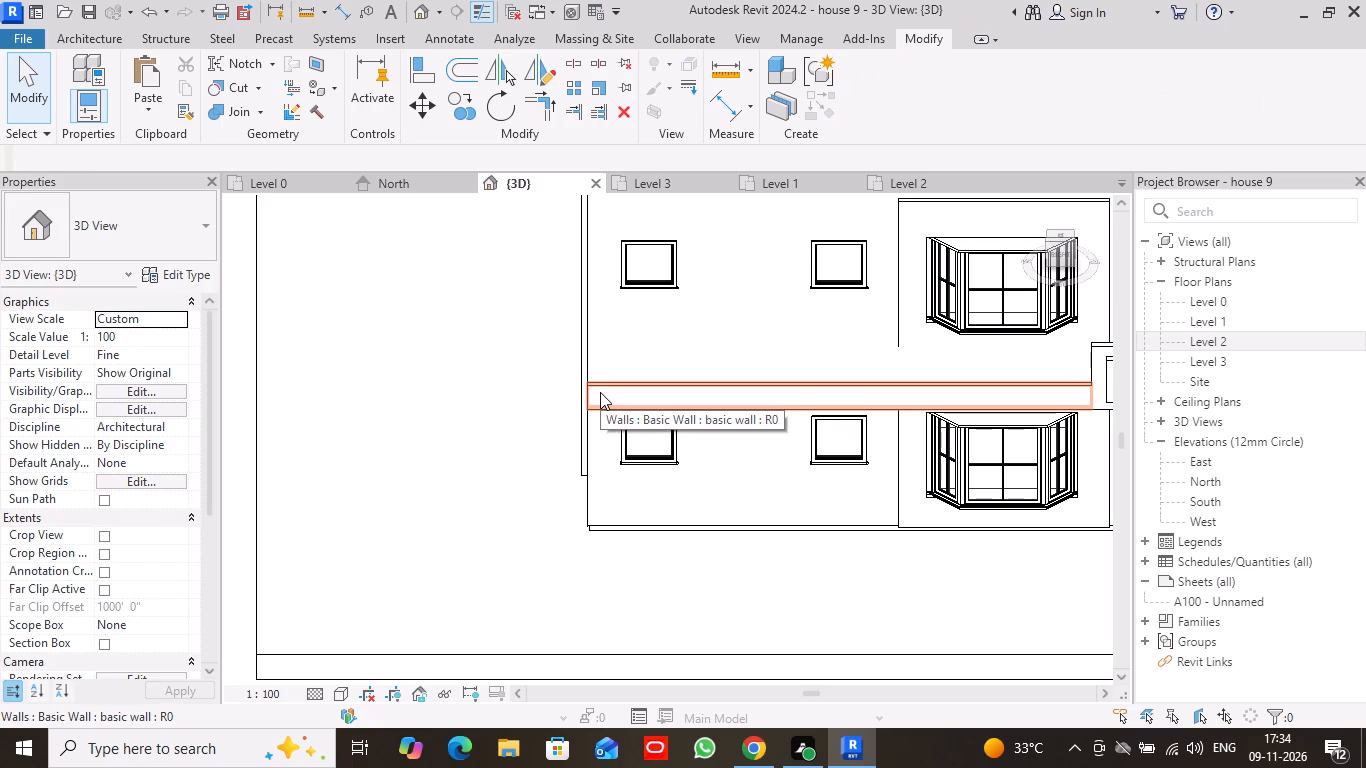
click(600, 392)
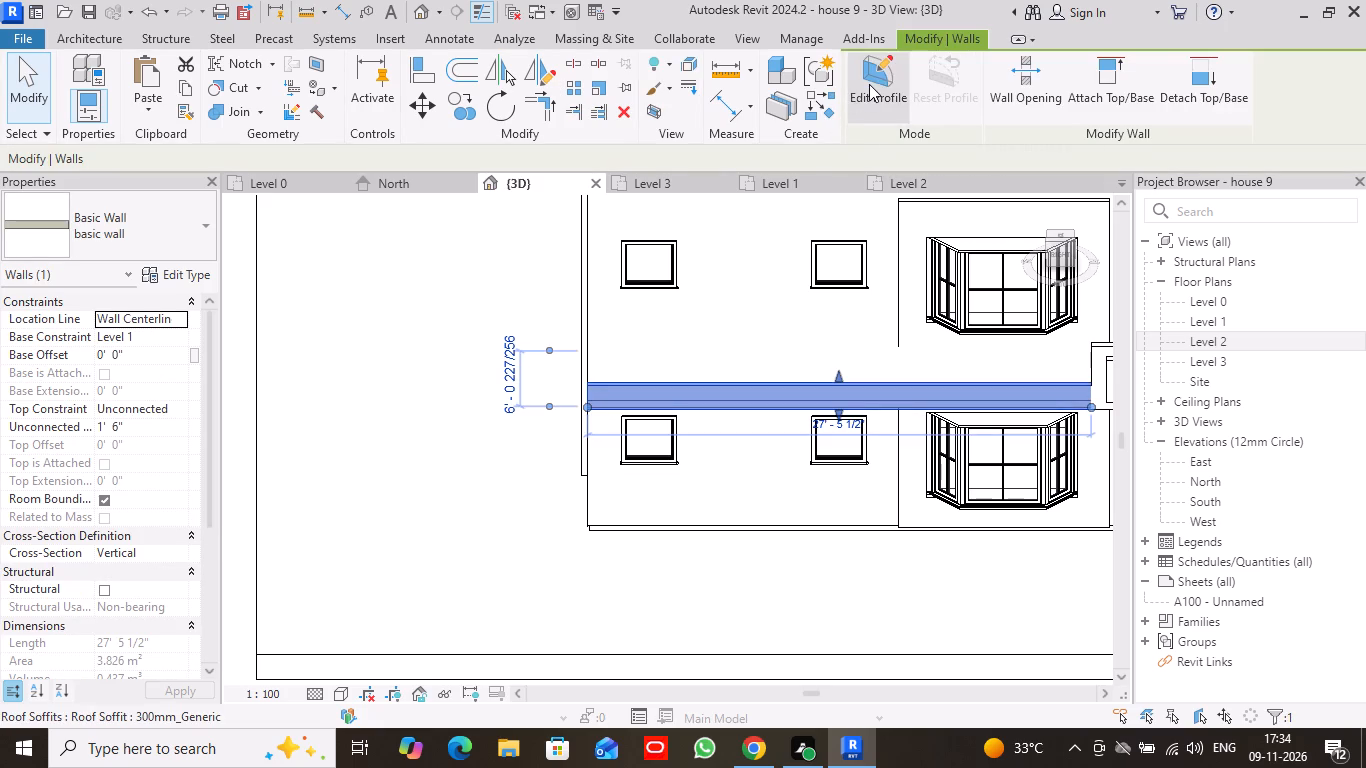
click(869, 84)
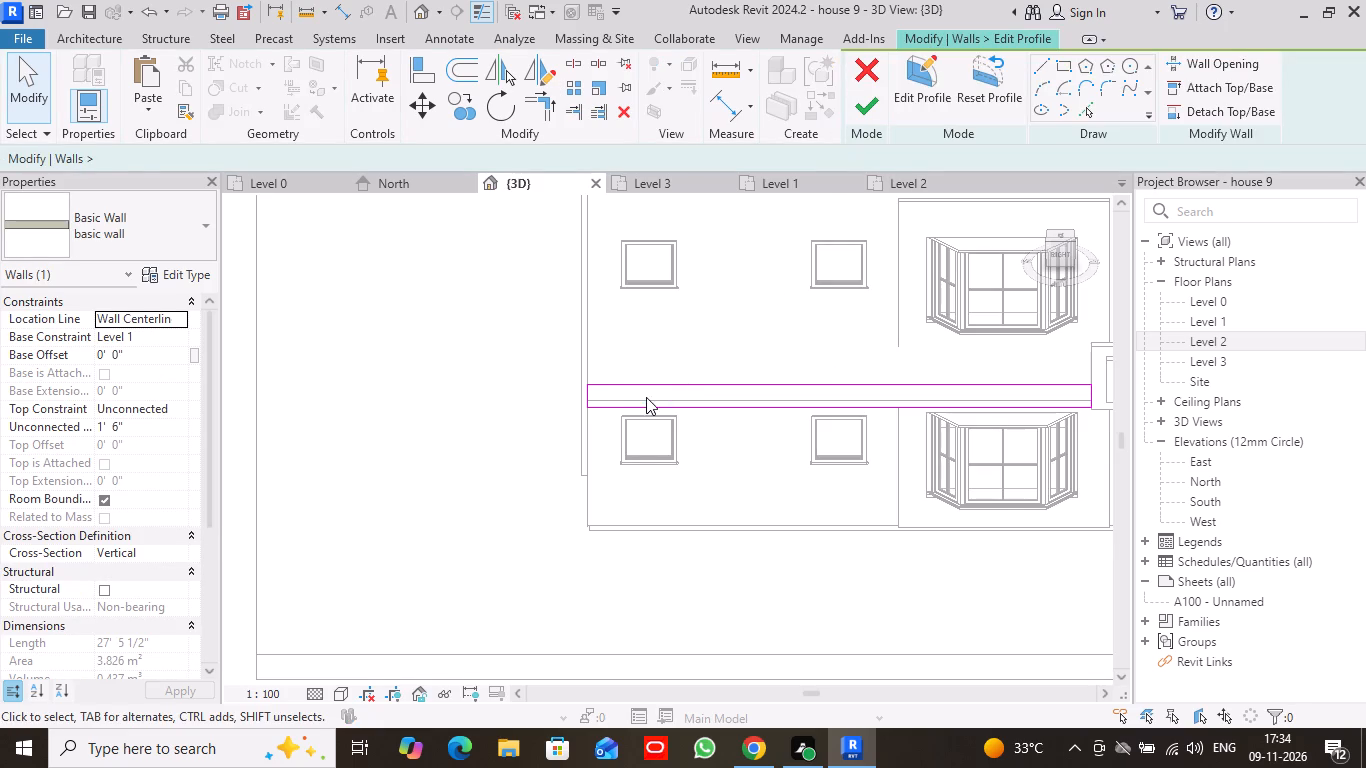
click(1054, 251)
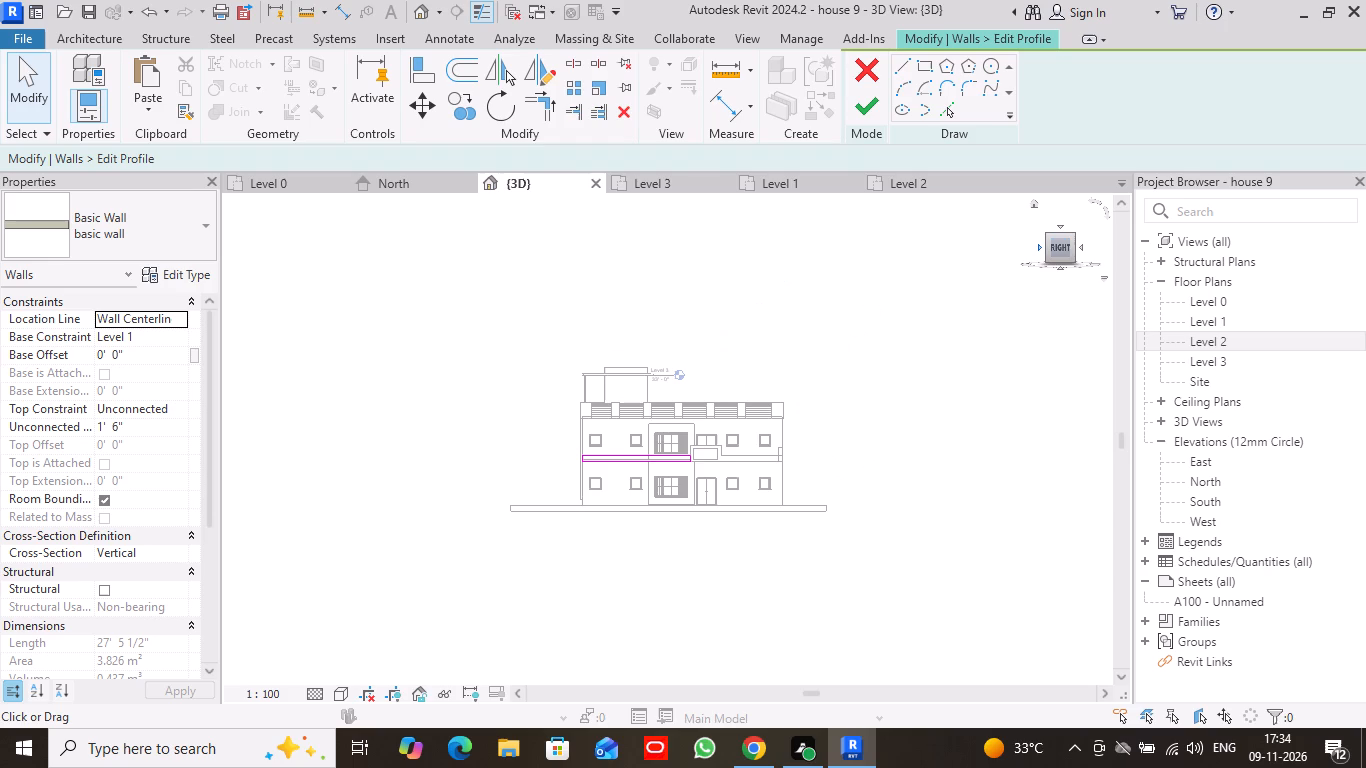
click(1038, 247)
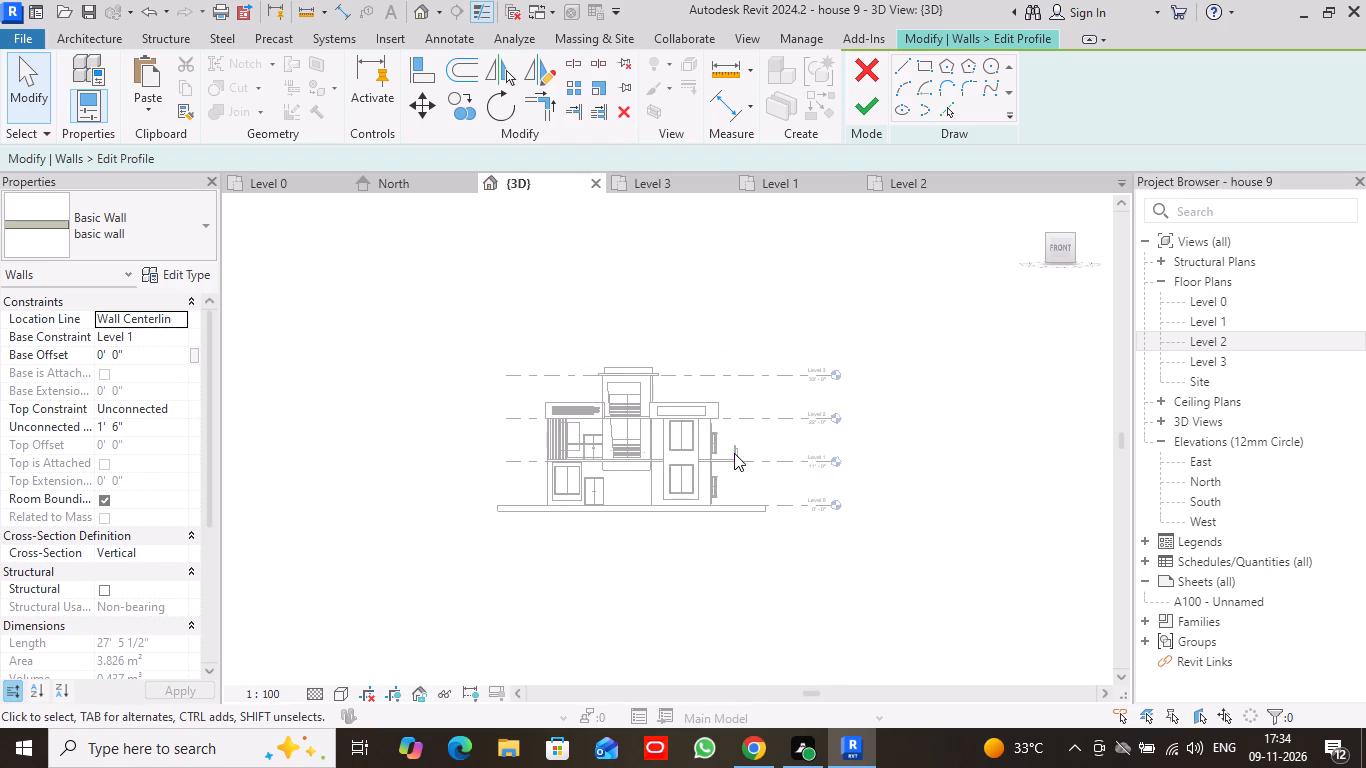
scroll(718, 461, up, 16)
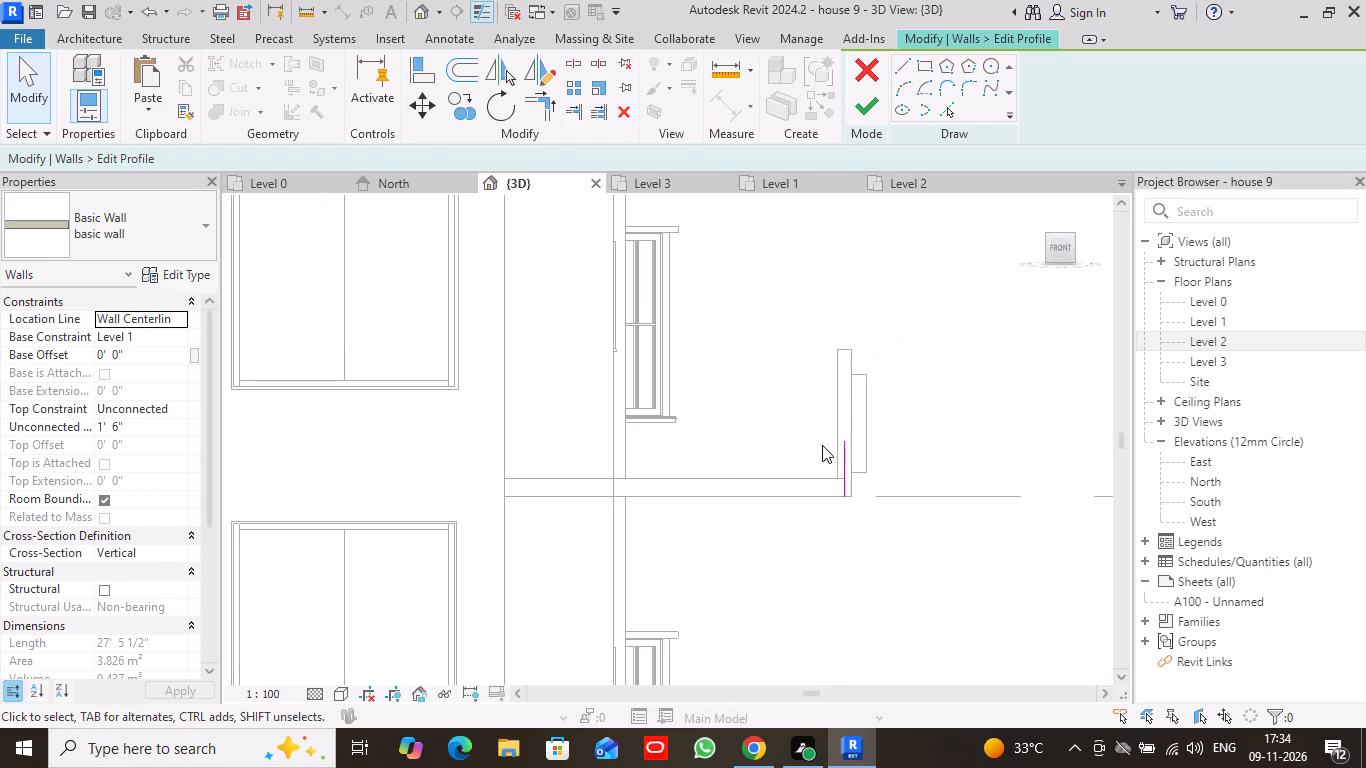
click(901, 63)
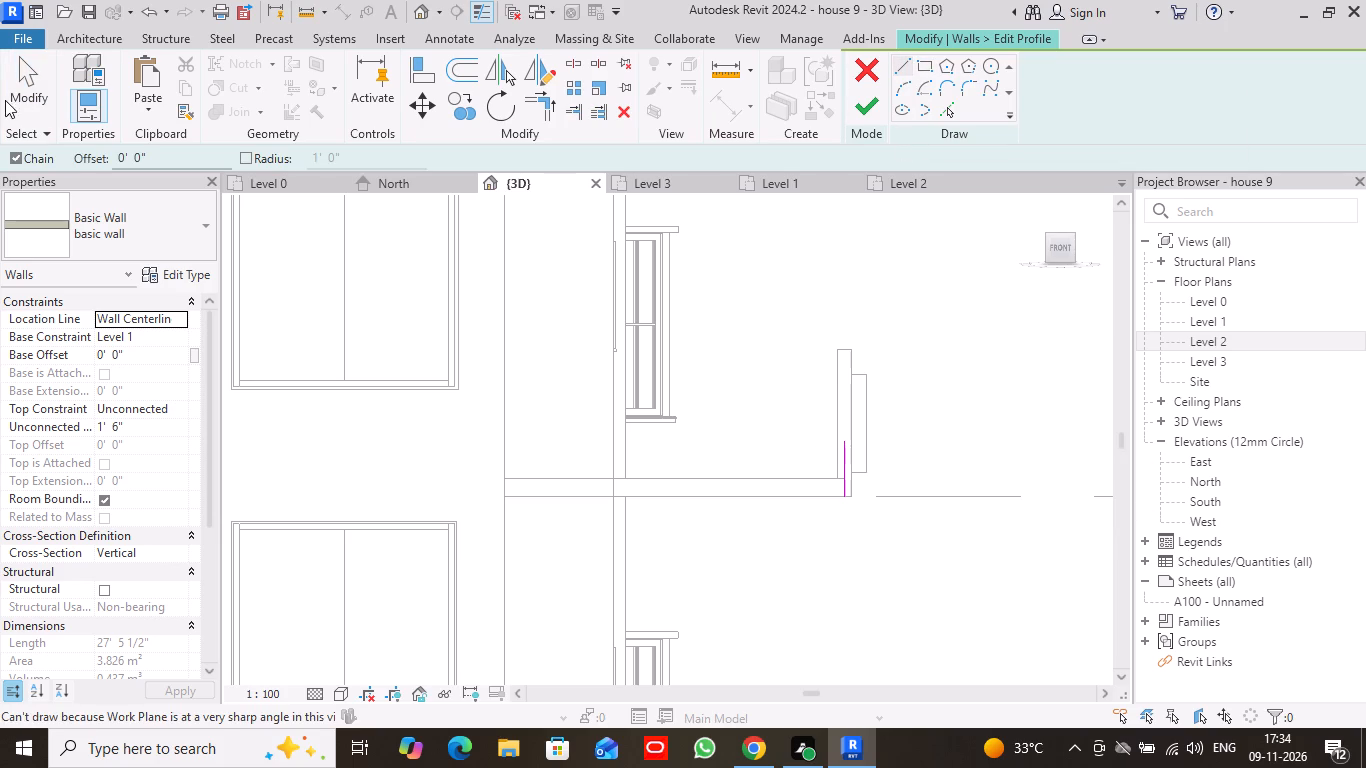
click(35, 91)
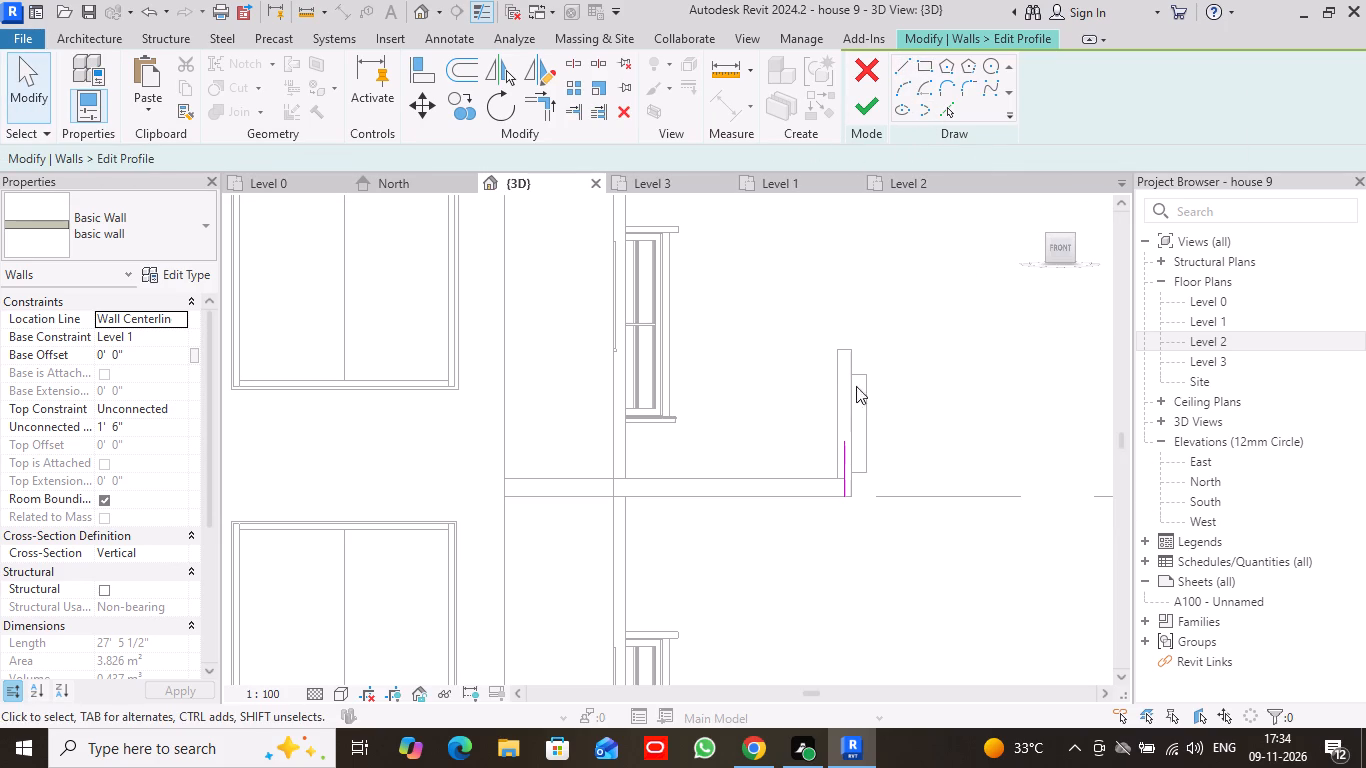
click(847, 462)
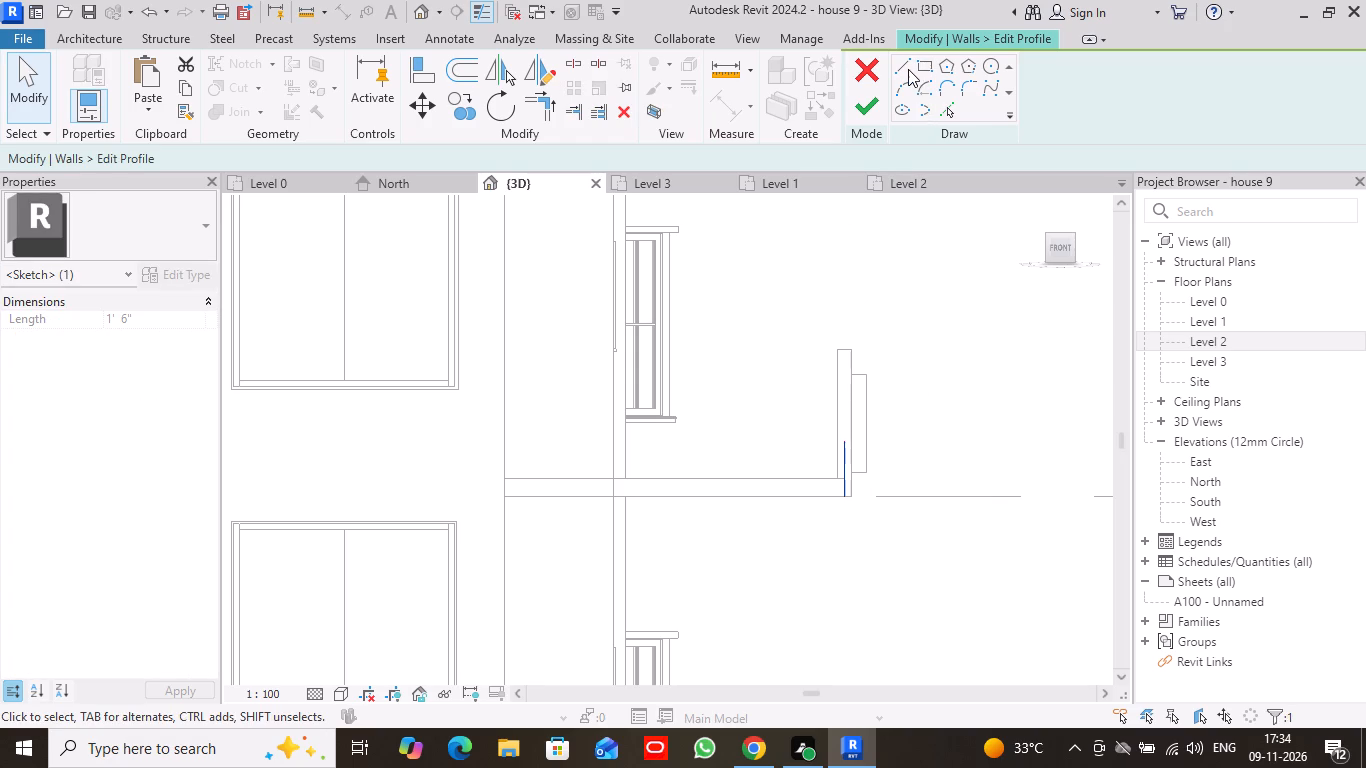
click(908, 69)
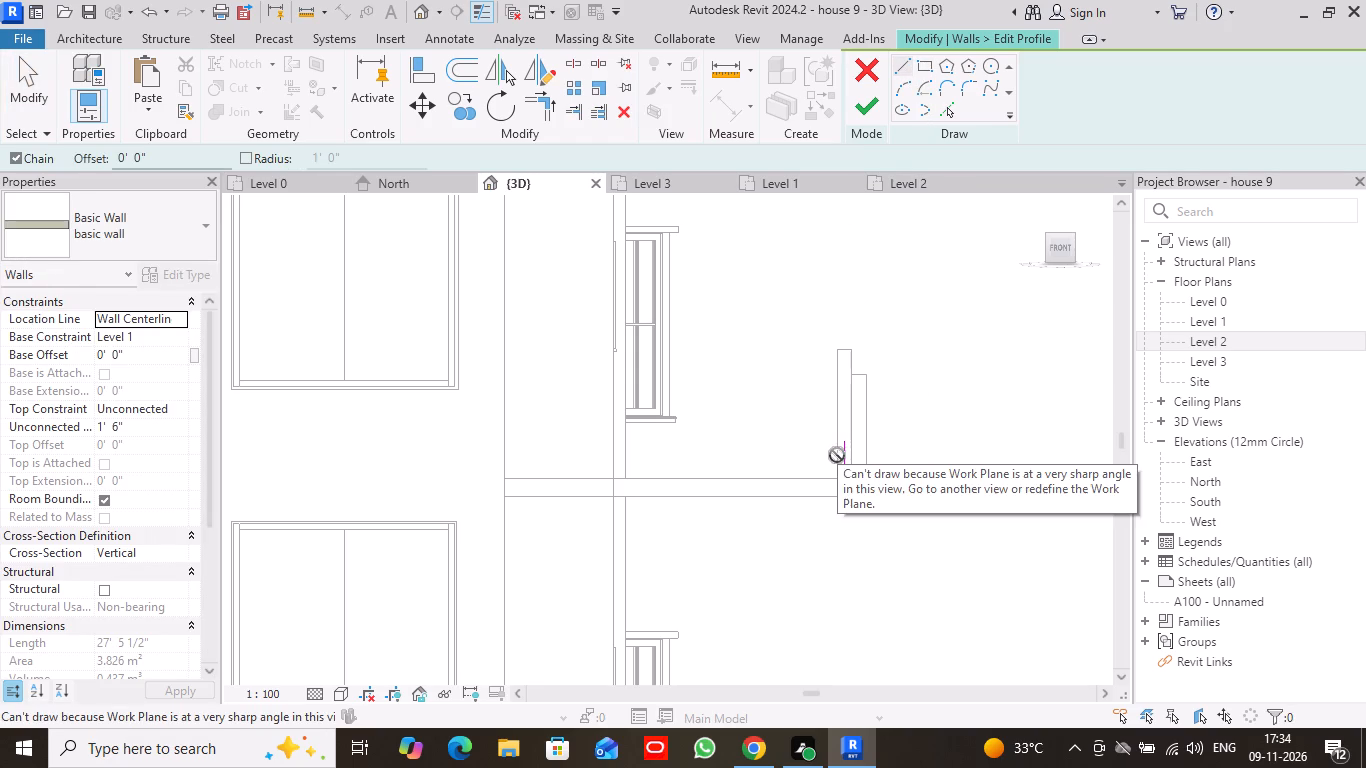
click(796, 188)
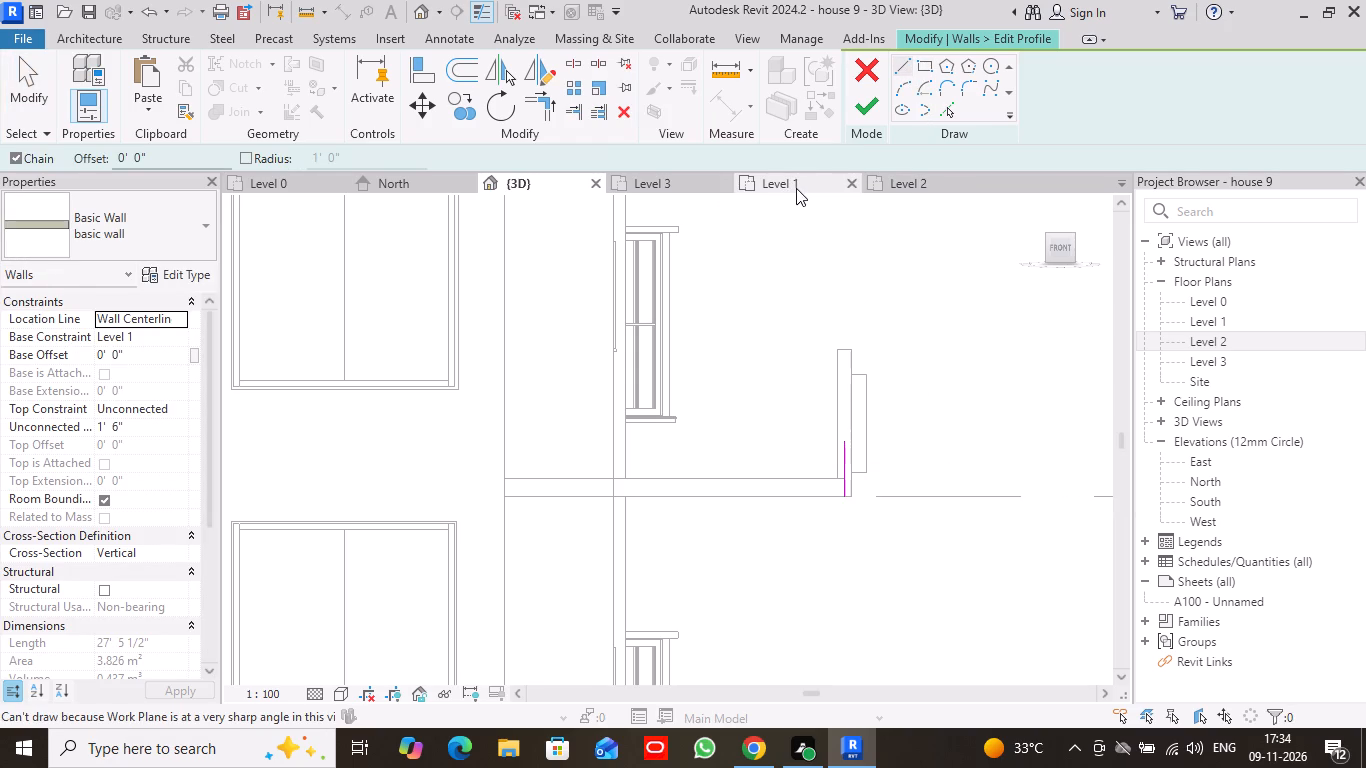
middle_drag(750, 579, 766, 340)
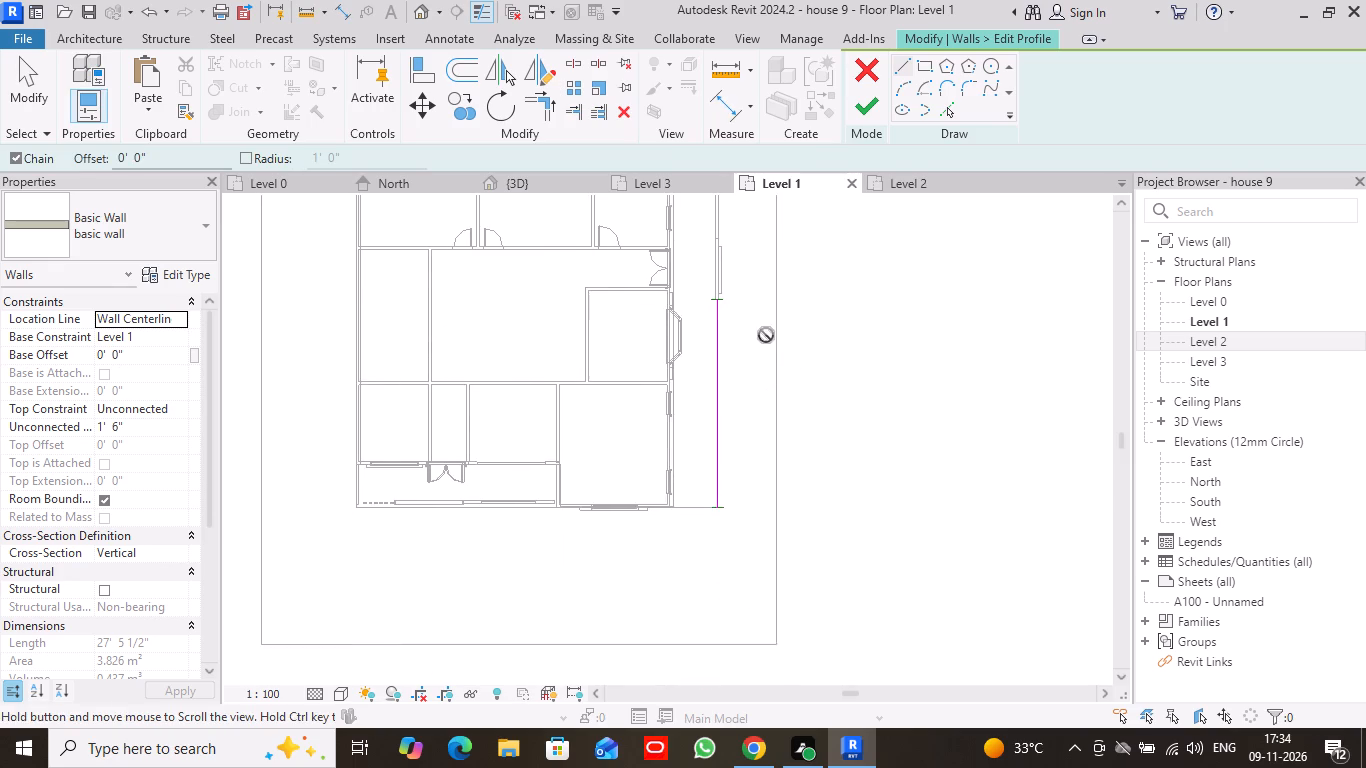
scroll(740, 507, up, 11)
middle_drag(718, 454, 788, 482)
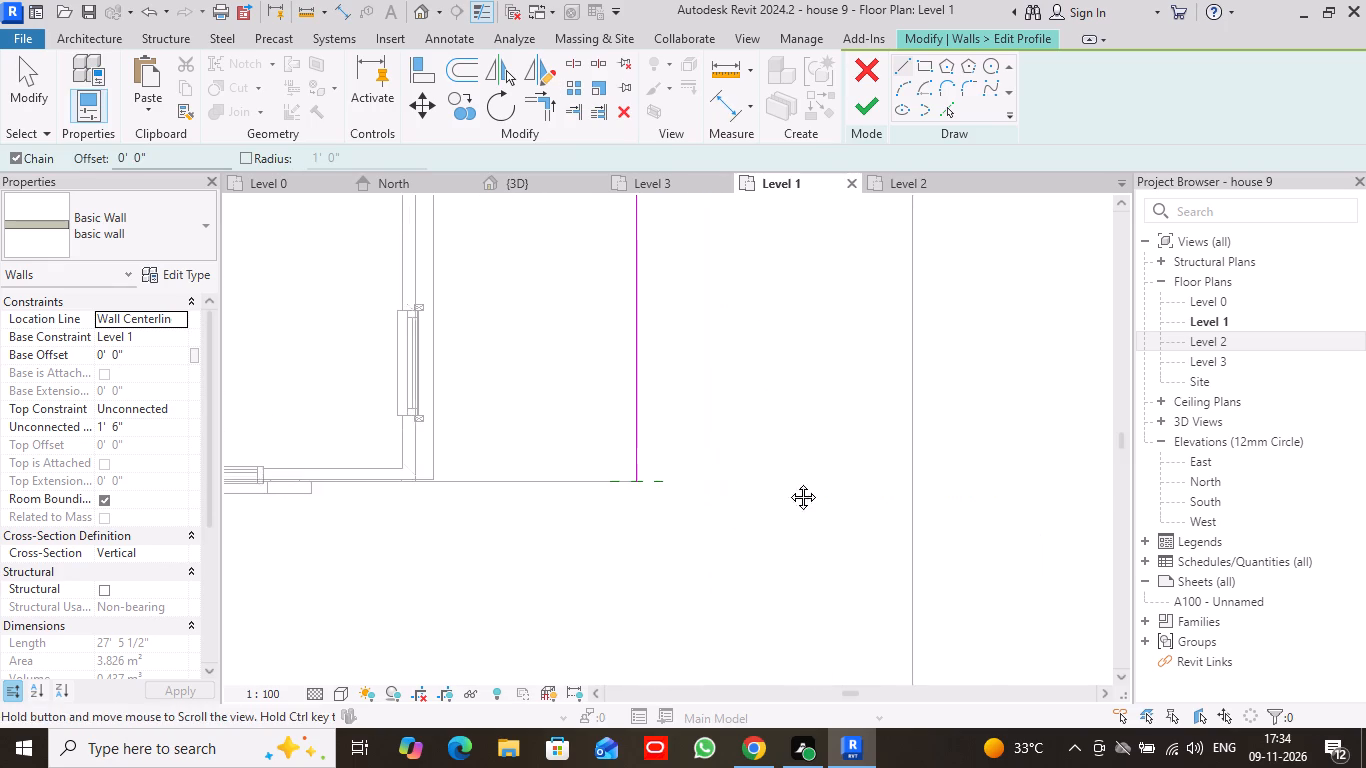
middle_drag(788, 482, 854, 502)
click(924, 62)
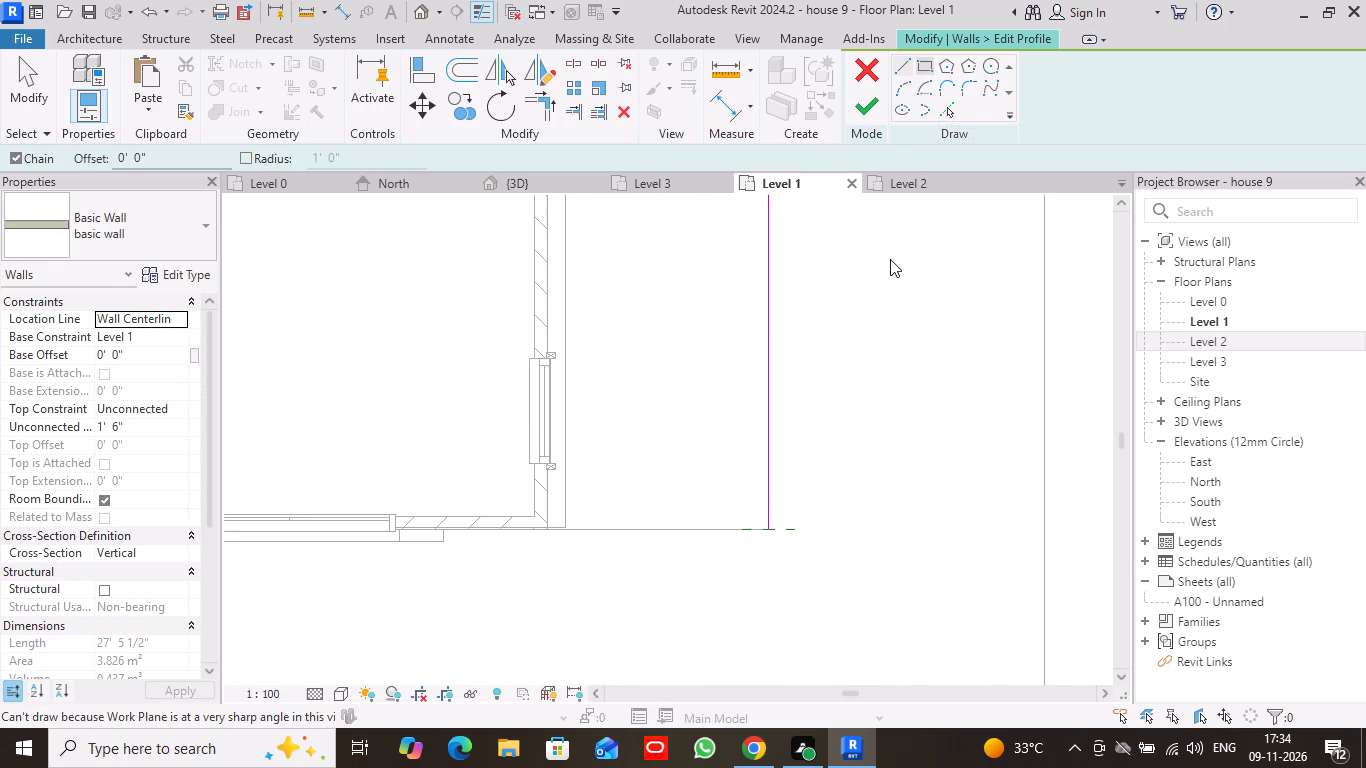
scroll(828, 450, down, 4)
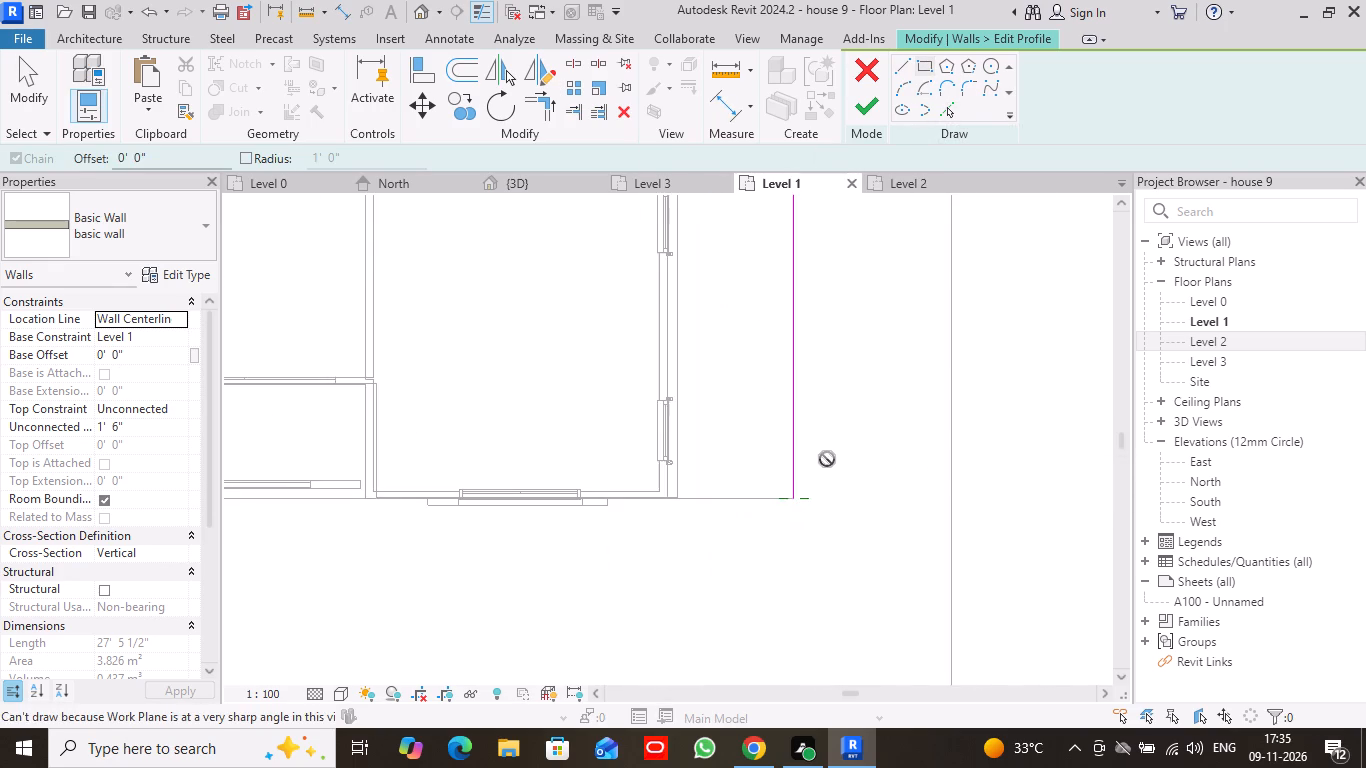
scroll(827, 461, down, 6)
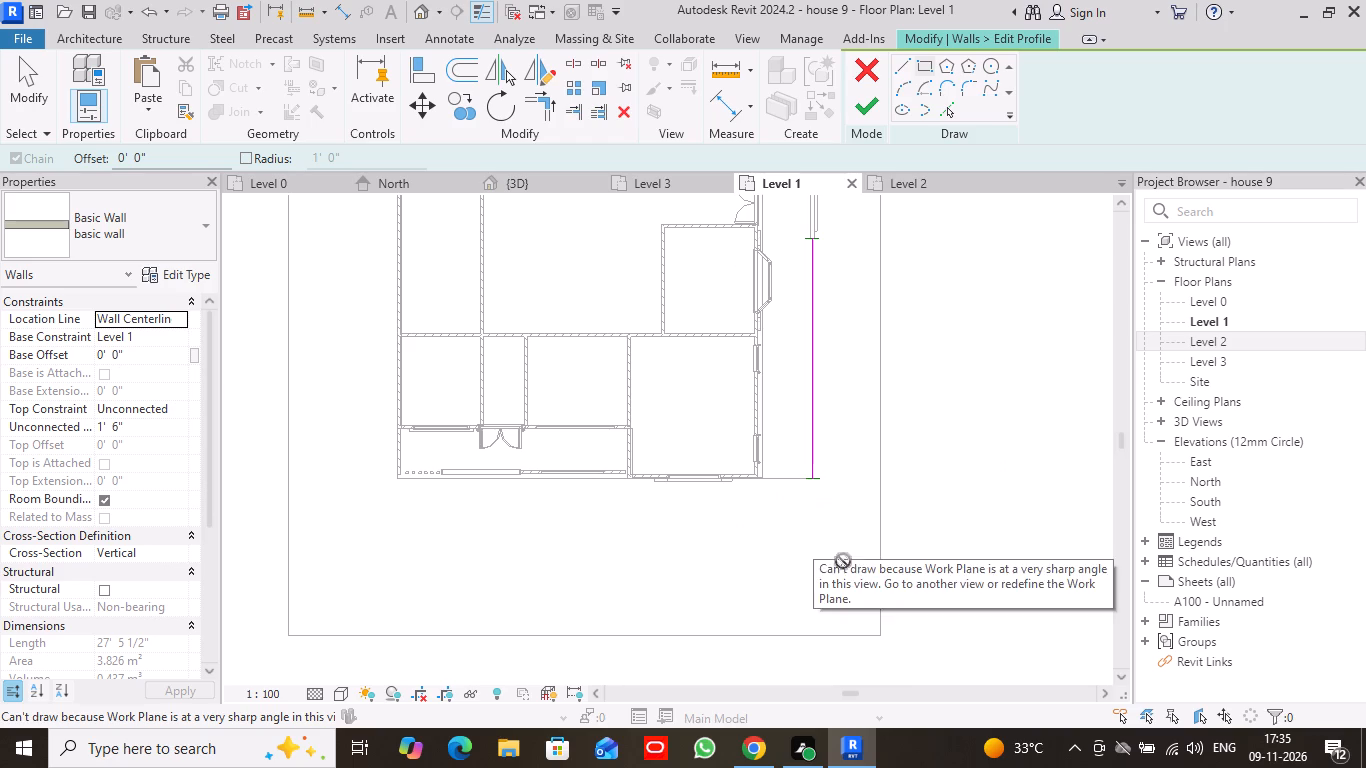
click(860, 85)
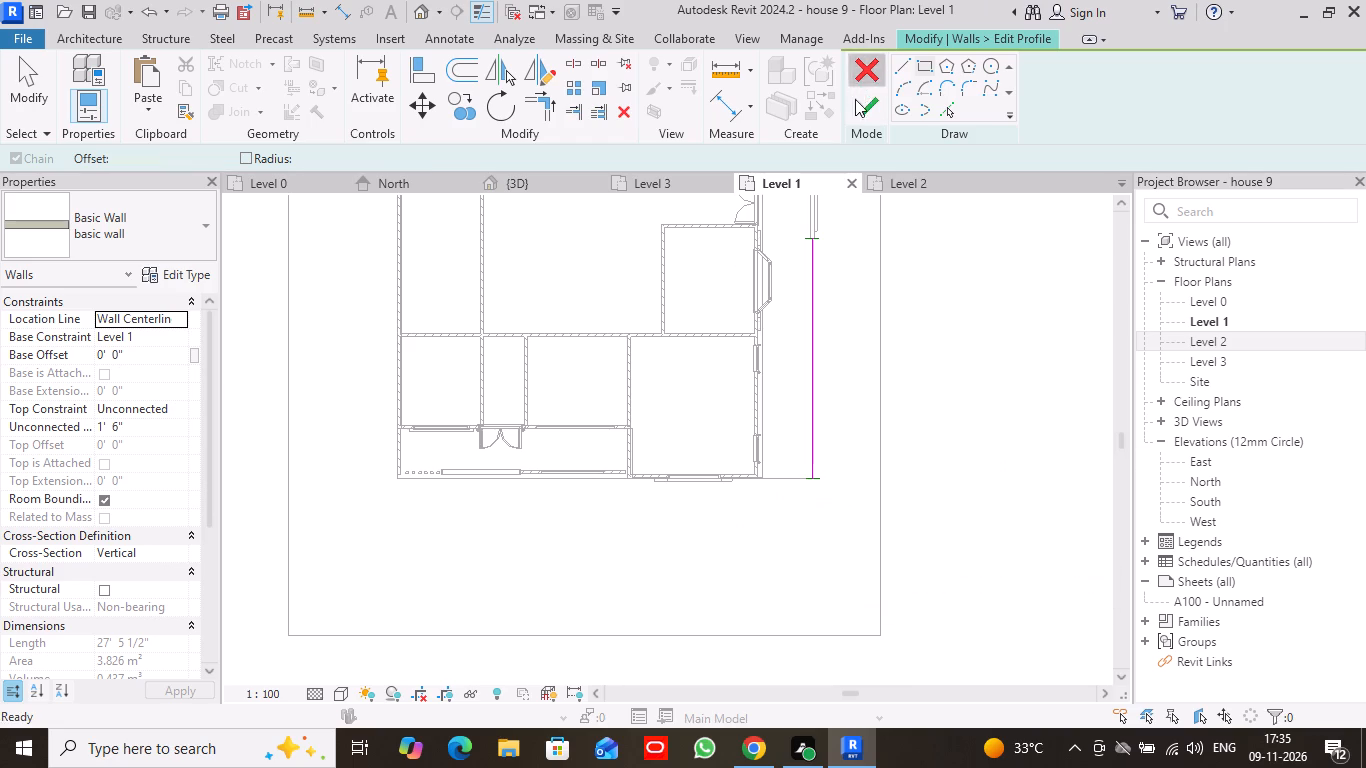
Examine the low parapet wall and the overhang's south corner from the front and bay-window sides in 3D.
scroll(921, 373, down, 1)
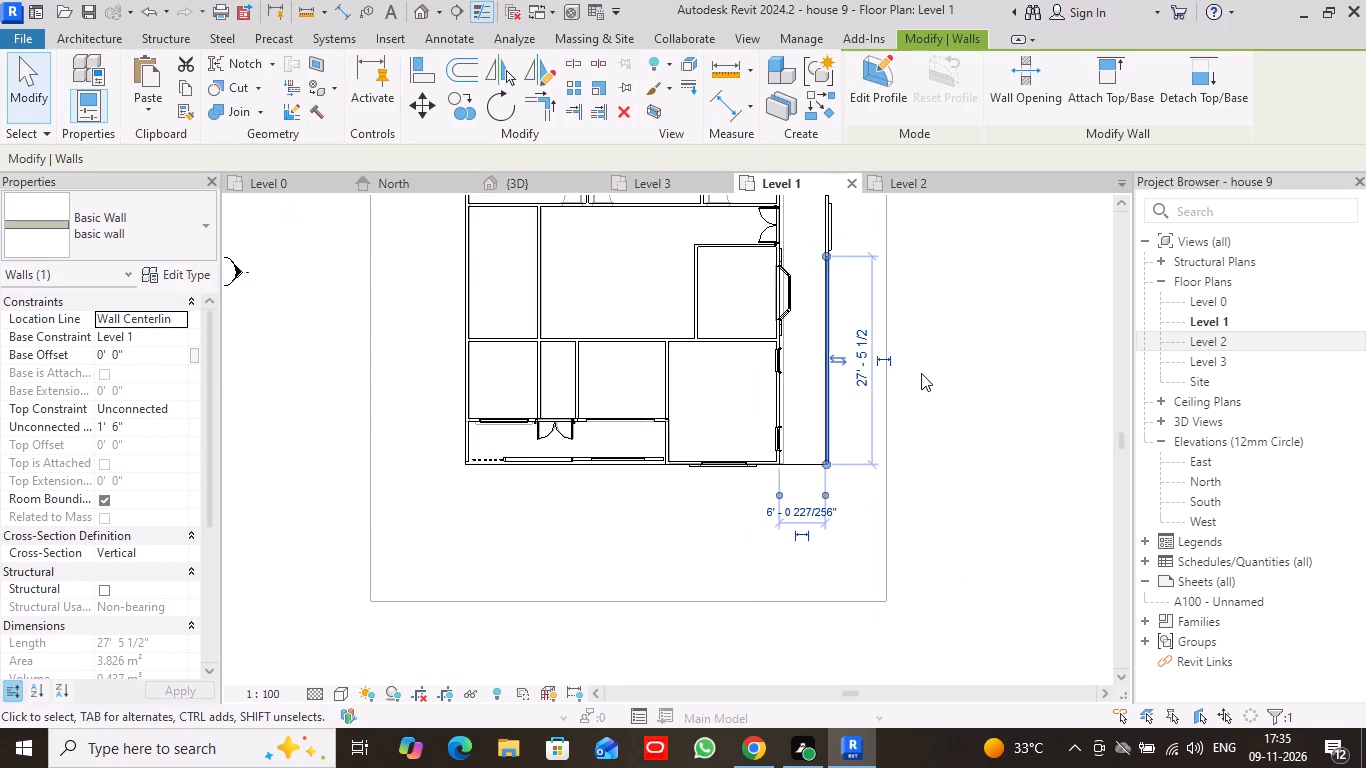
scroll(921, 373, down, 1)
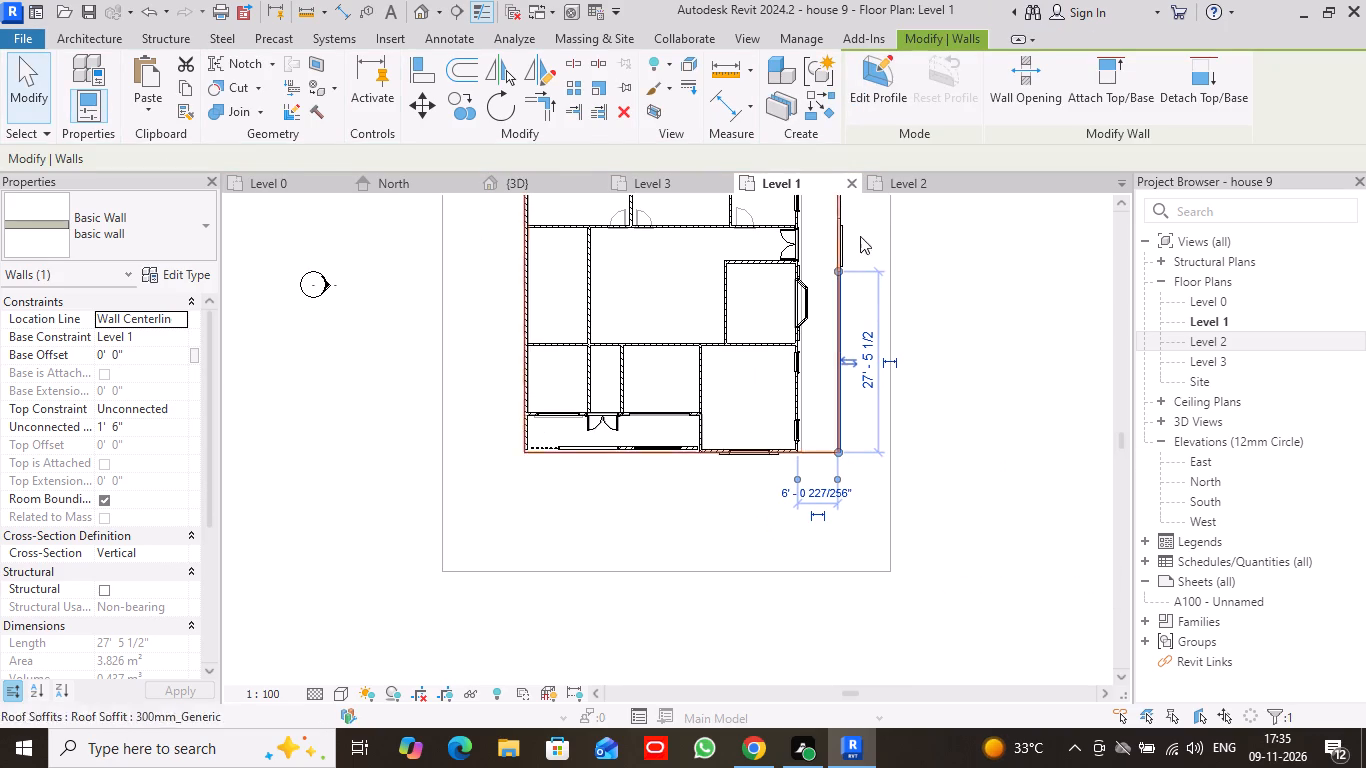
click(554, 188)
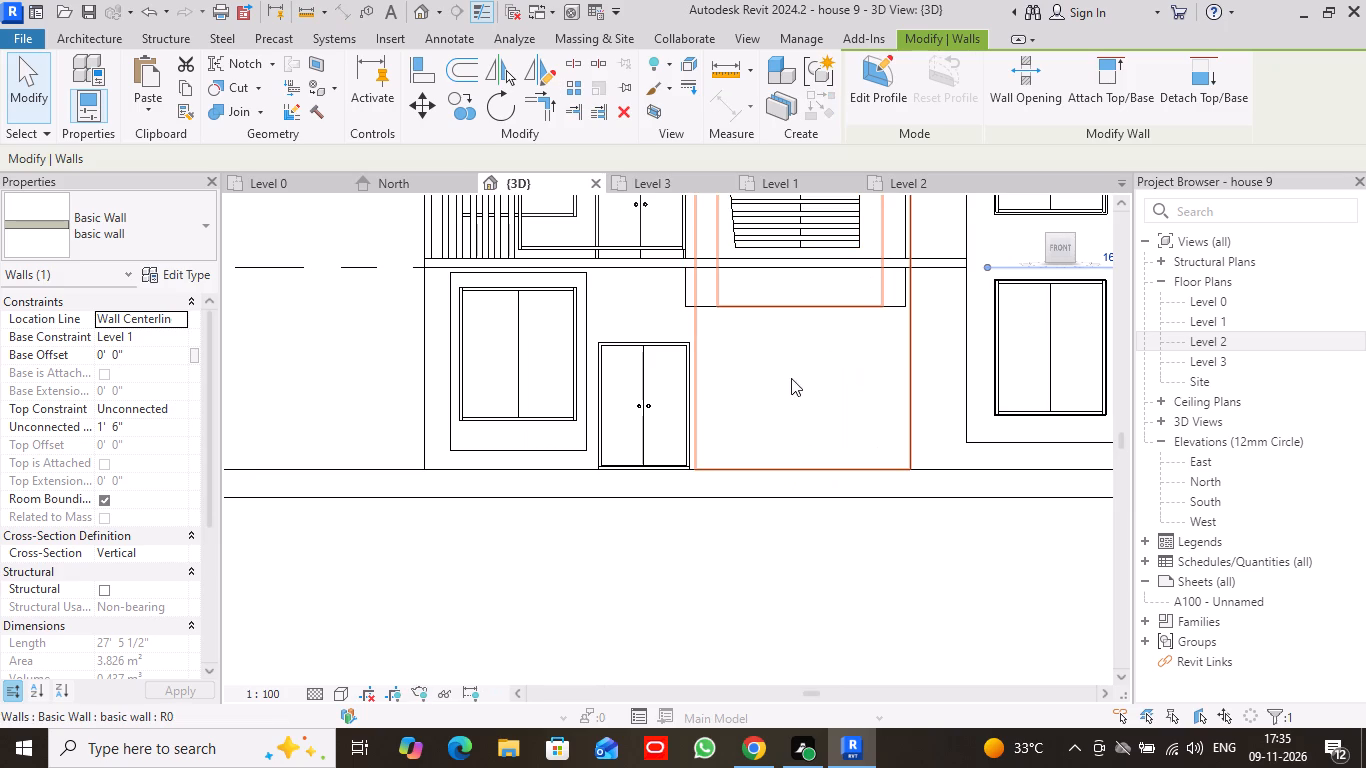
drag(1047, 234, 1084, 260)
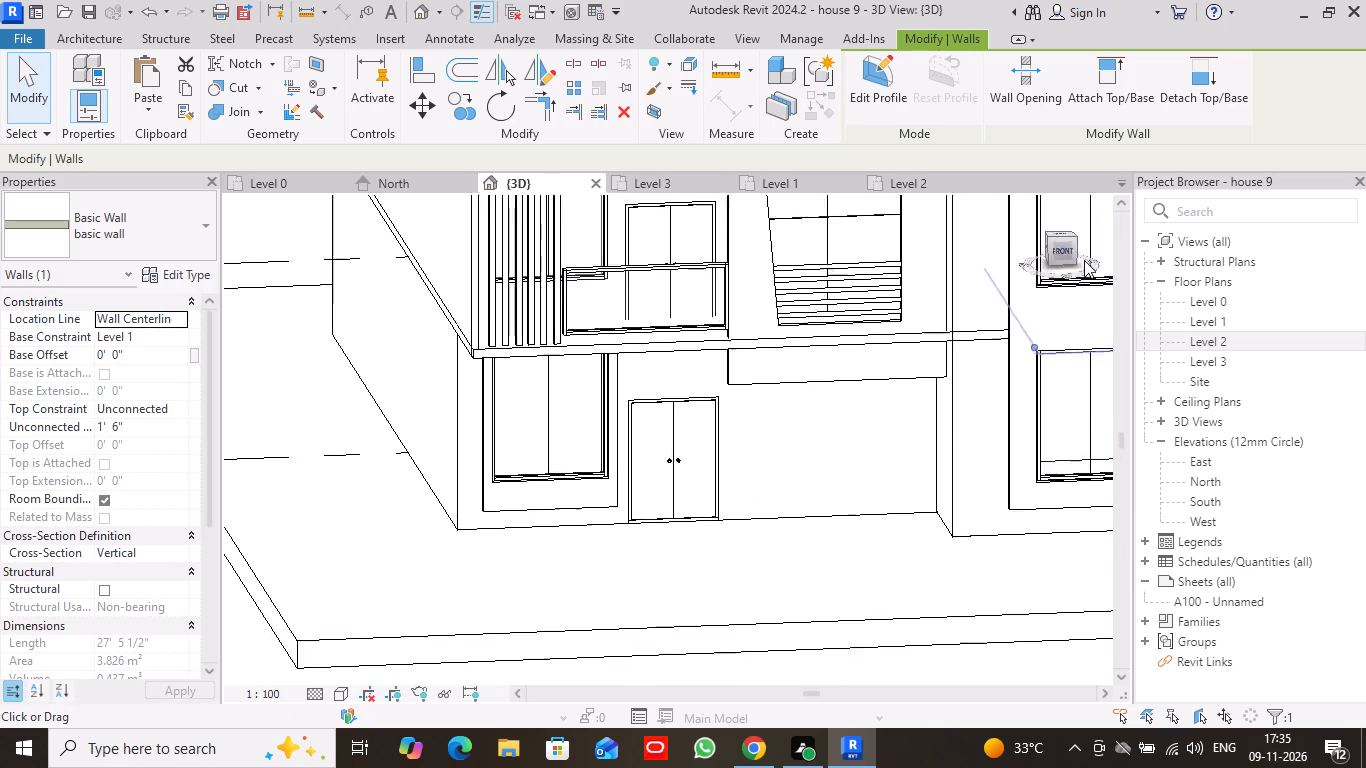
drag(1084, 260, 229, 263)
scroll(969, 404, down, 3)
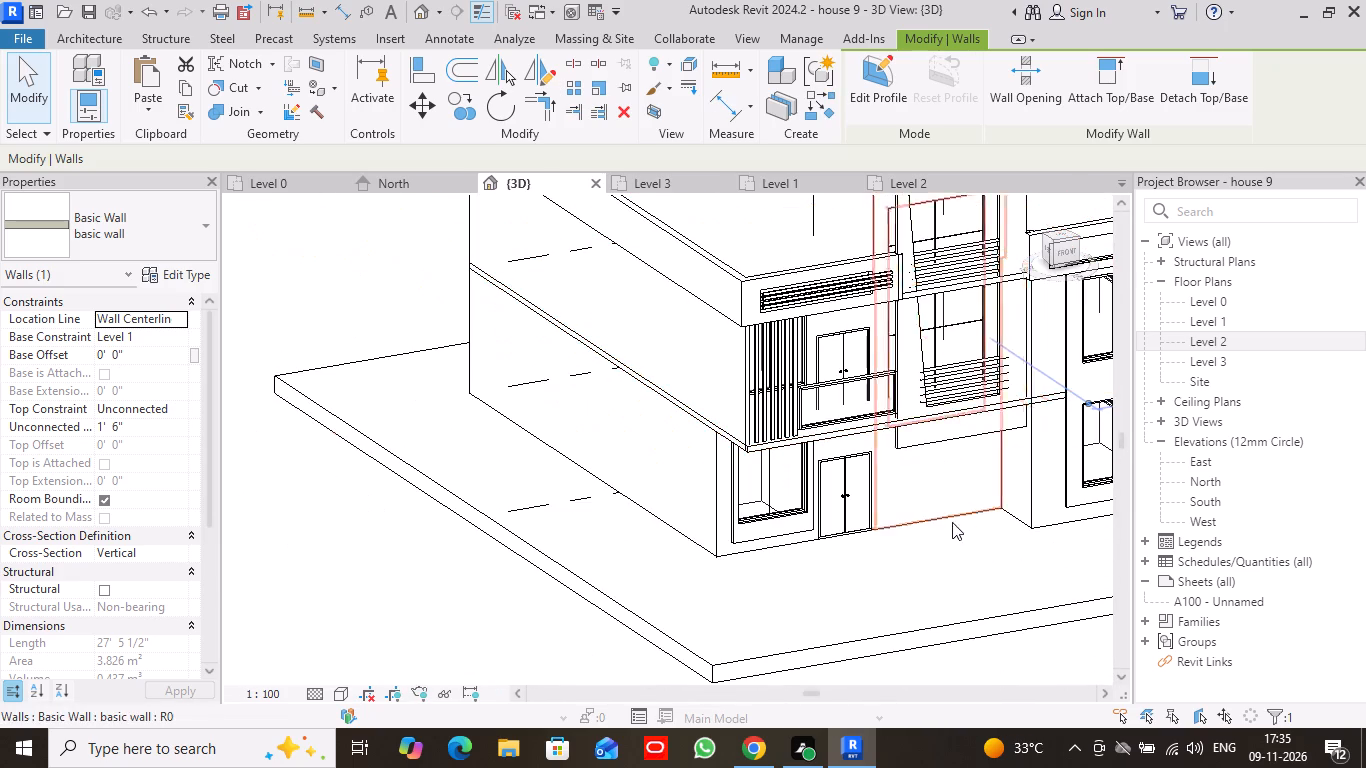
middle_drag(959, 532, 738, 520)
scroll(959, 532, down, 1)
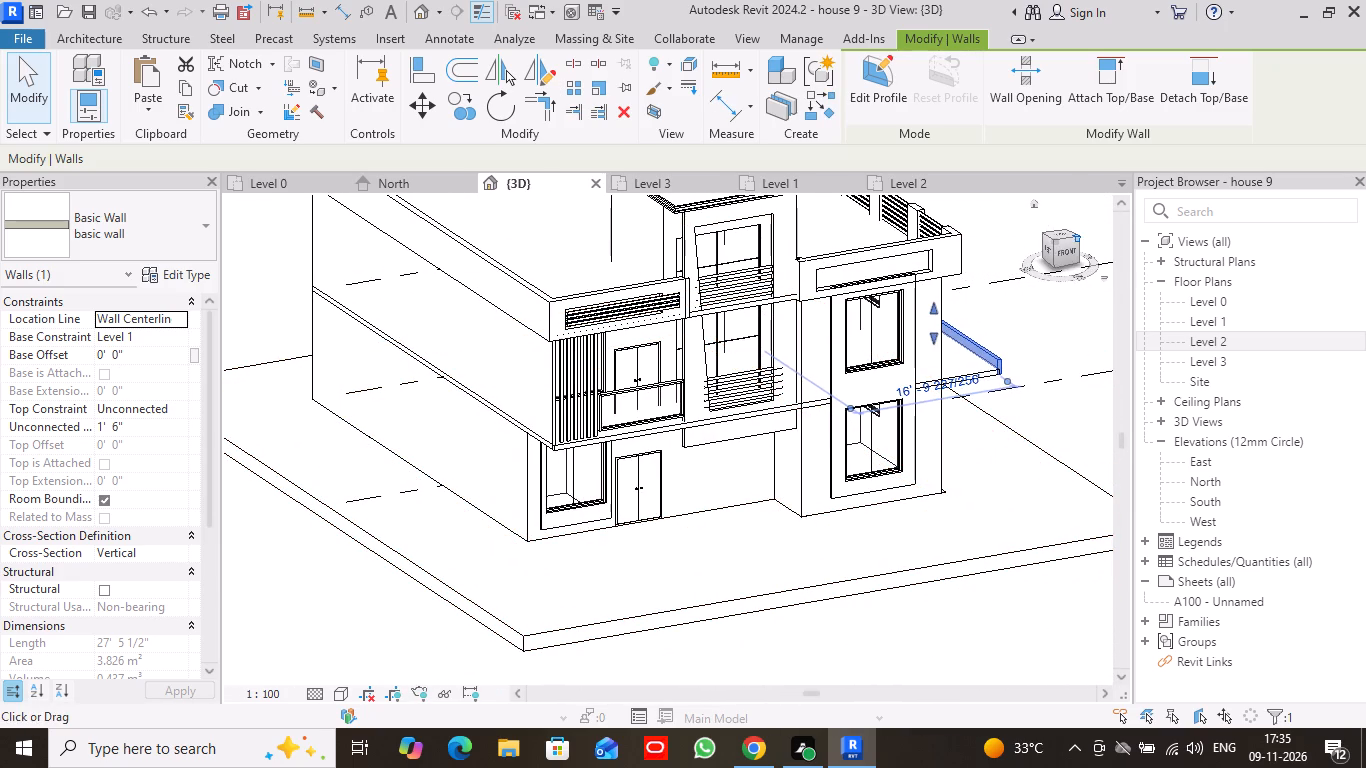
drag(1077, 237, 864, 237)
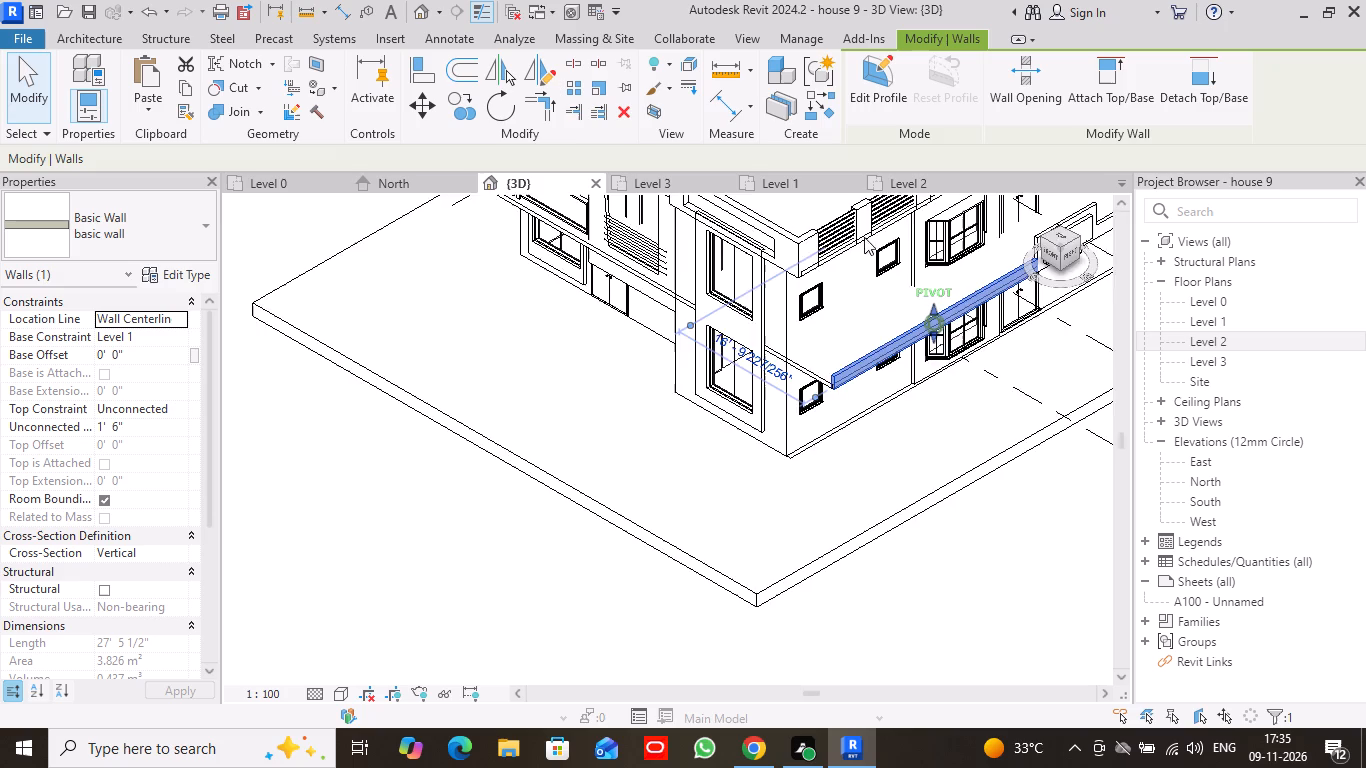
drag(864, 237, 840, 248)
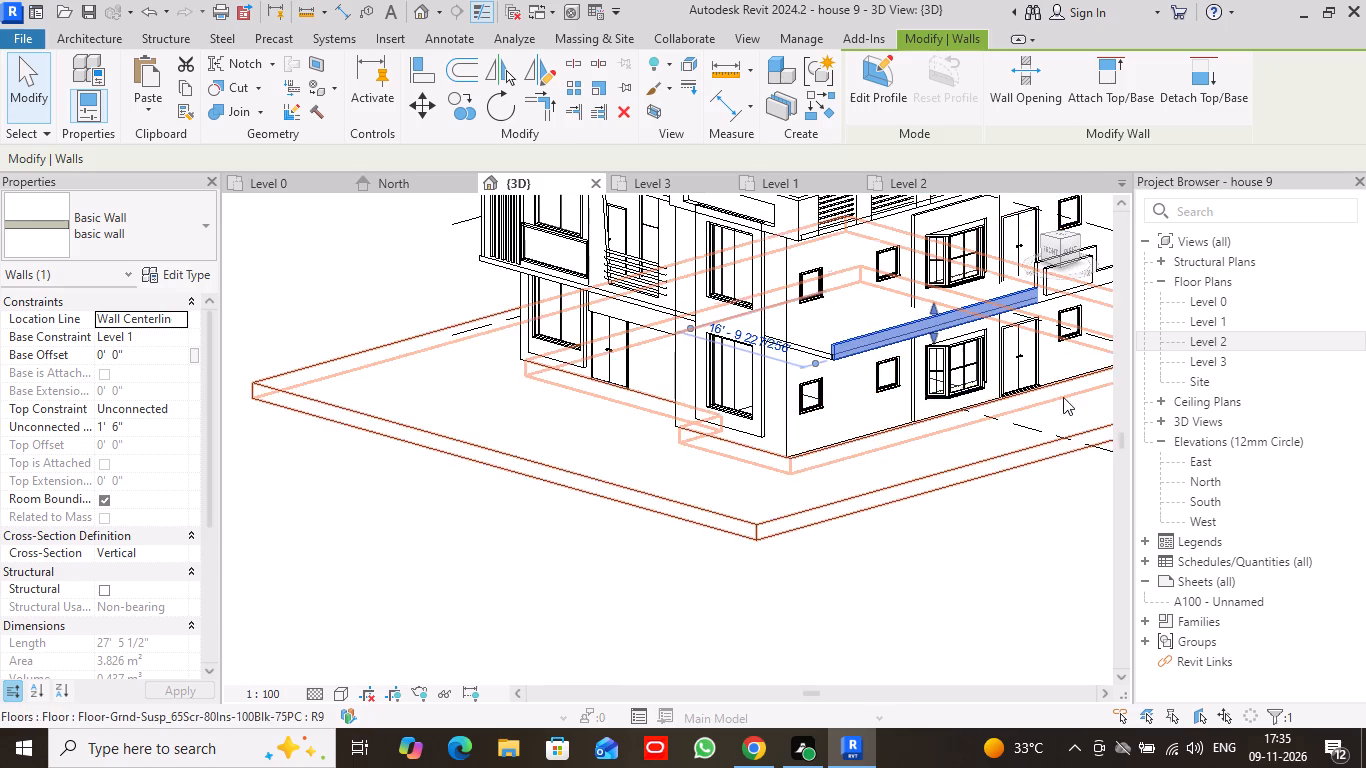
middle_drag(1062, 407, 802, 464)
scroll(881, 488, down, 2)
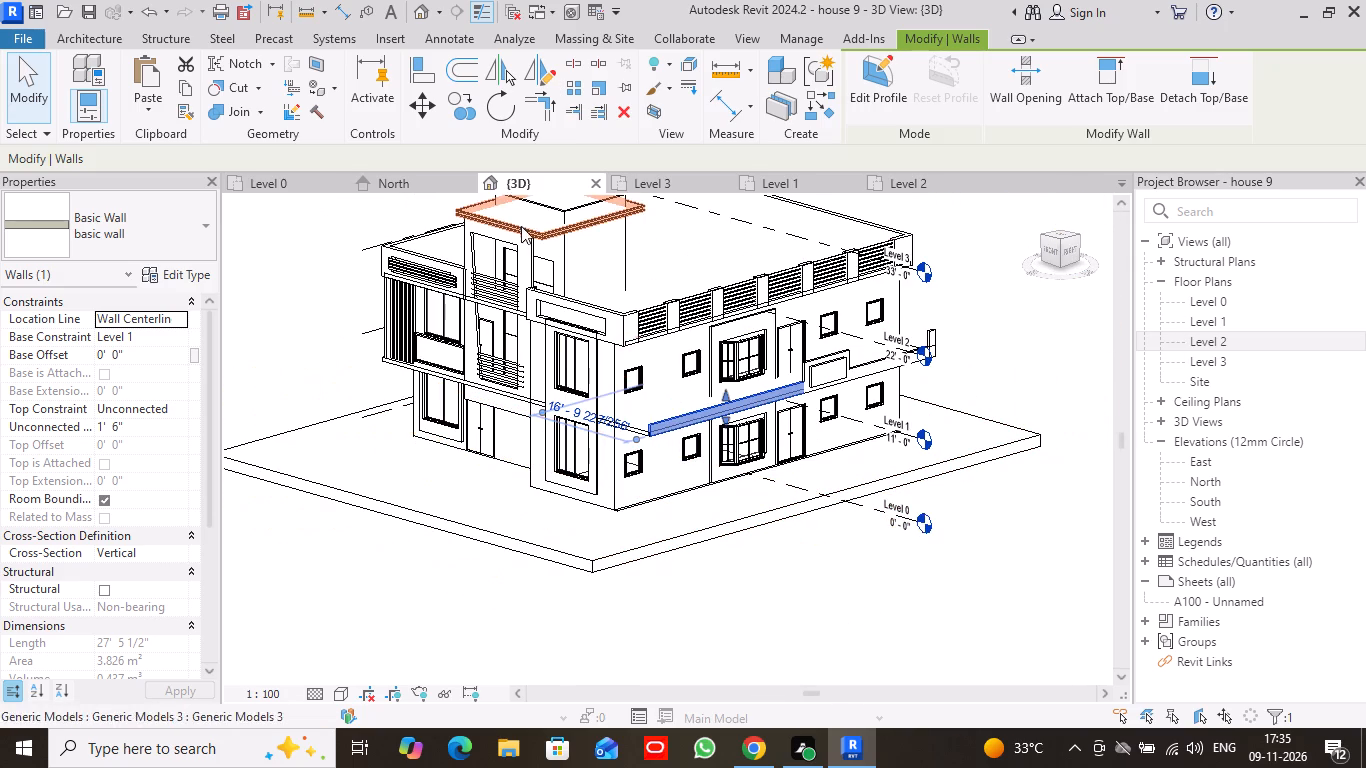
scroll(953, 355, up, 4)
scroll(978, 335, down, 1)
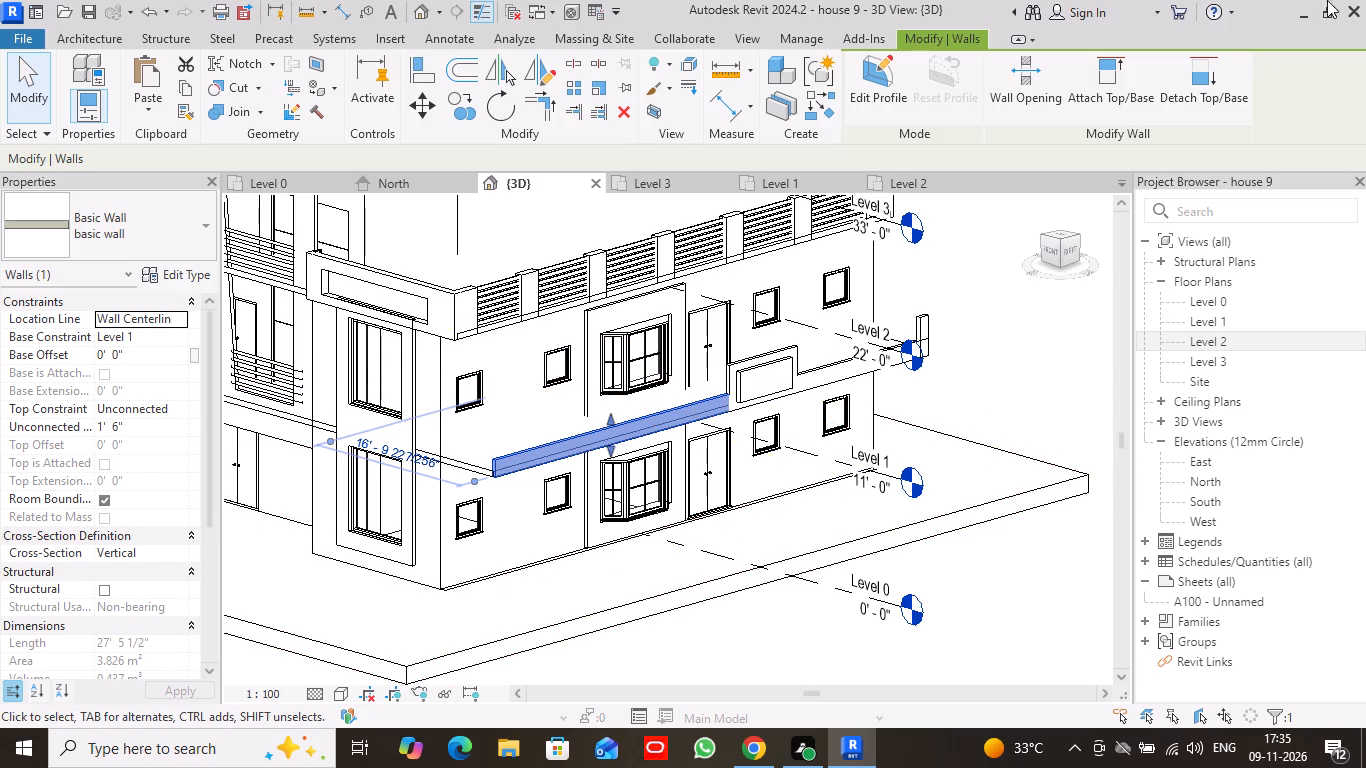
Draw a 2' 6" high basic wall about 6' long on Level 1, closing the overhang's south end from the low parapet to the house corner.
click(798, 172)
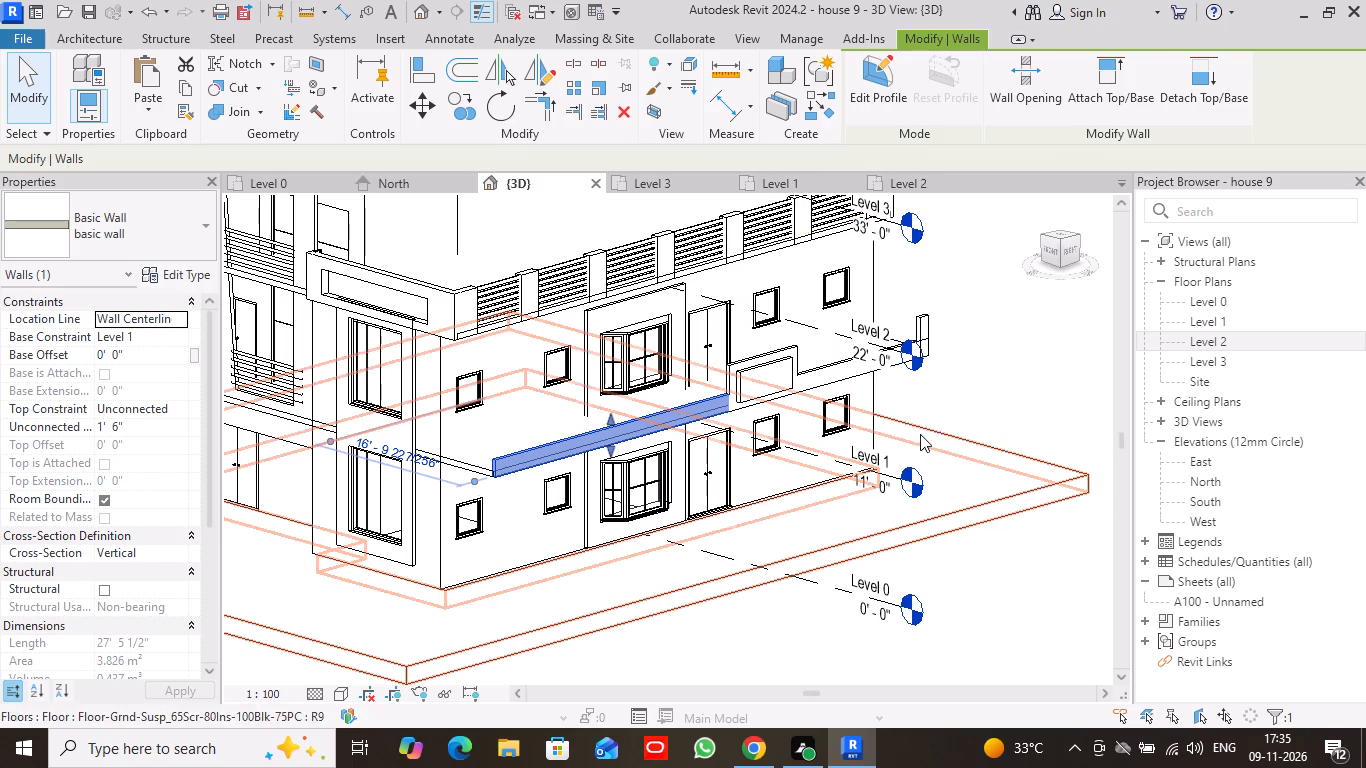
click(798, 185)
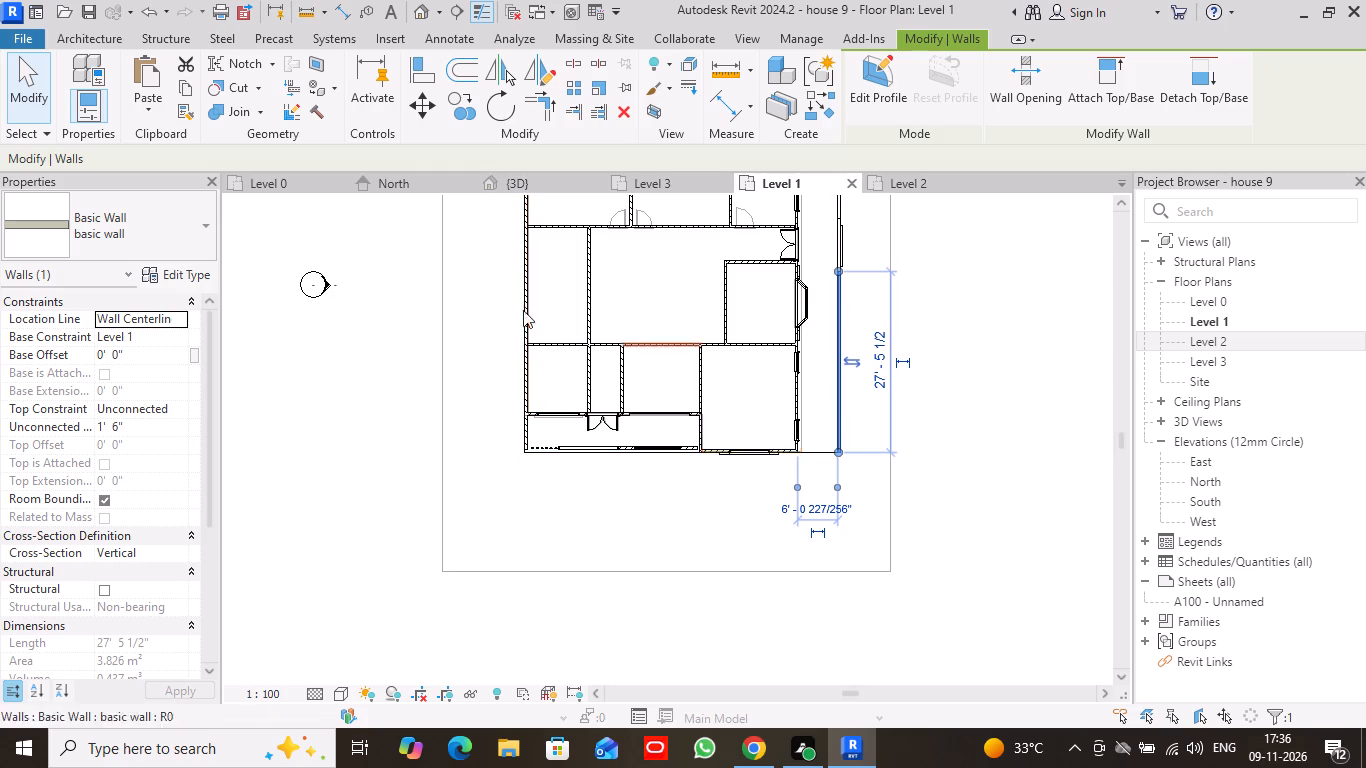
click(30, 100)
scroll(876, 459, up, 5)
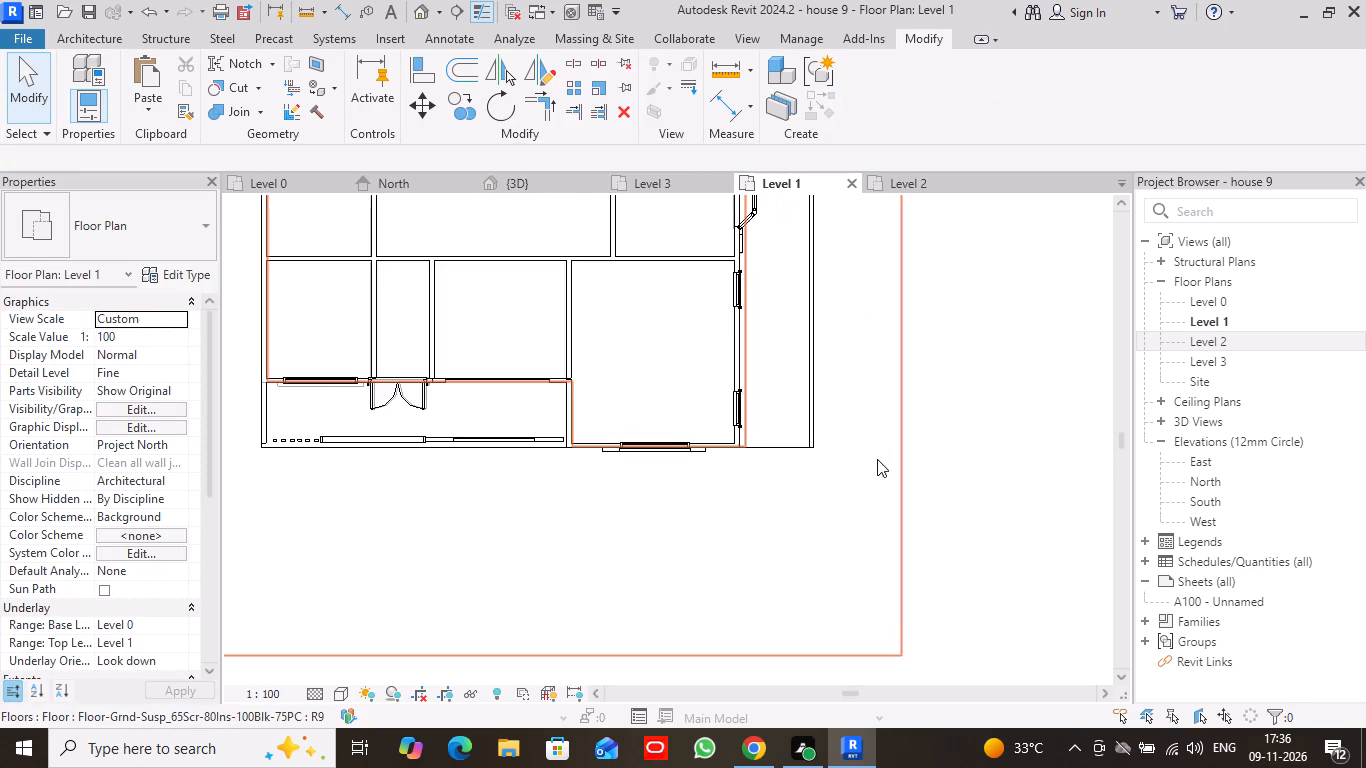
scroll(877, 459, up, 3)
middle_drag(788, 379, 801, 432)
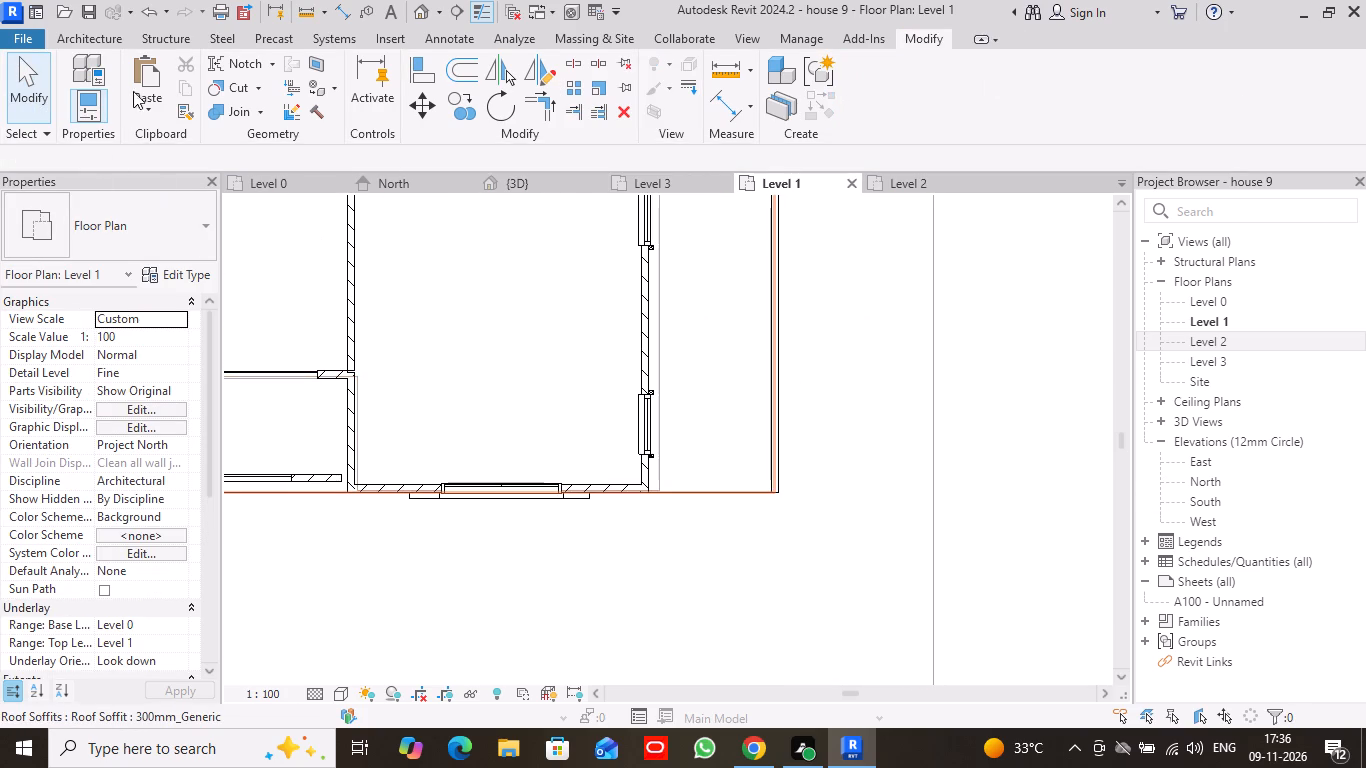
click(110, 33)
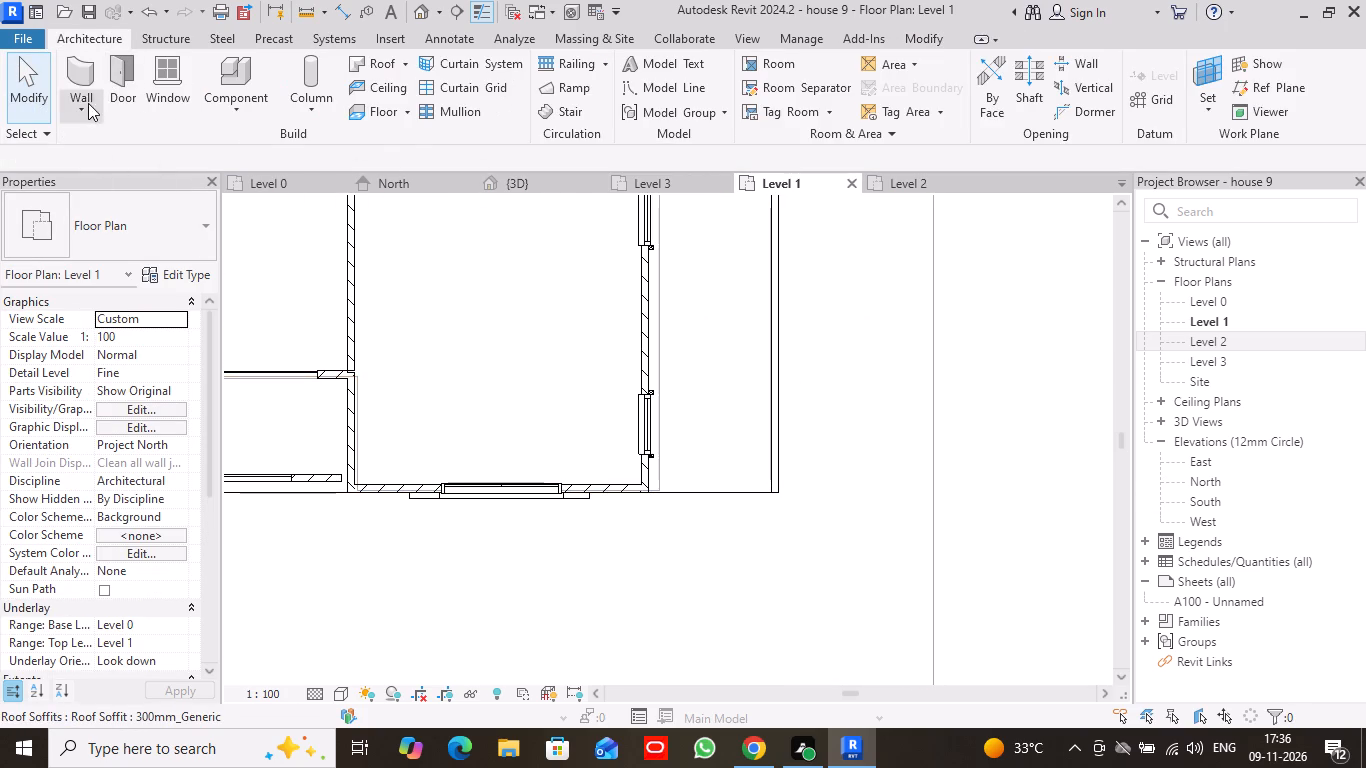
click(83, 79)
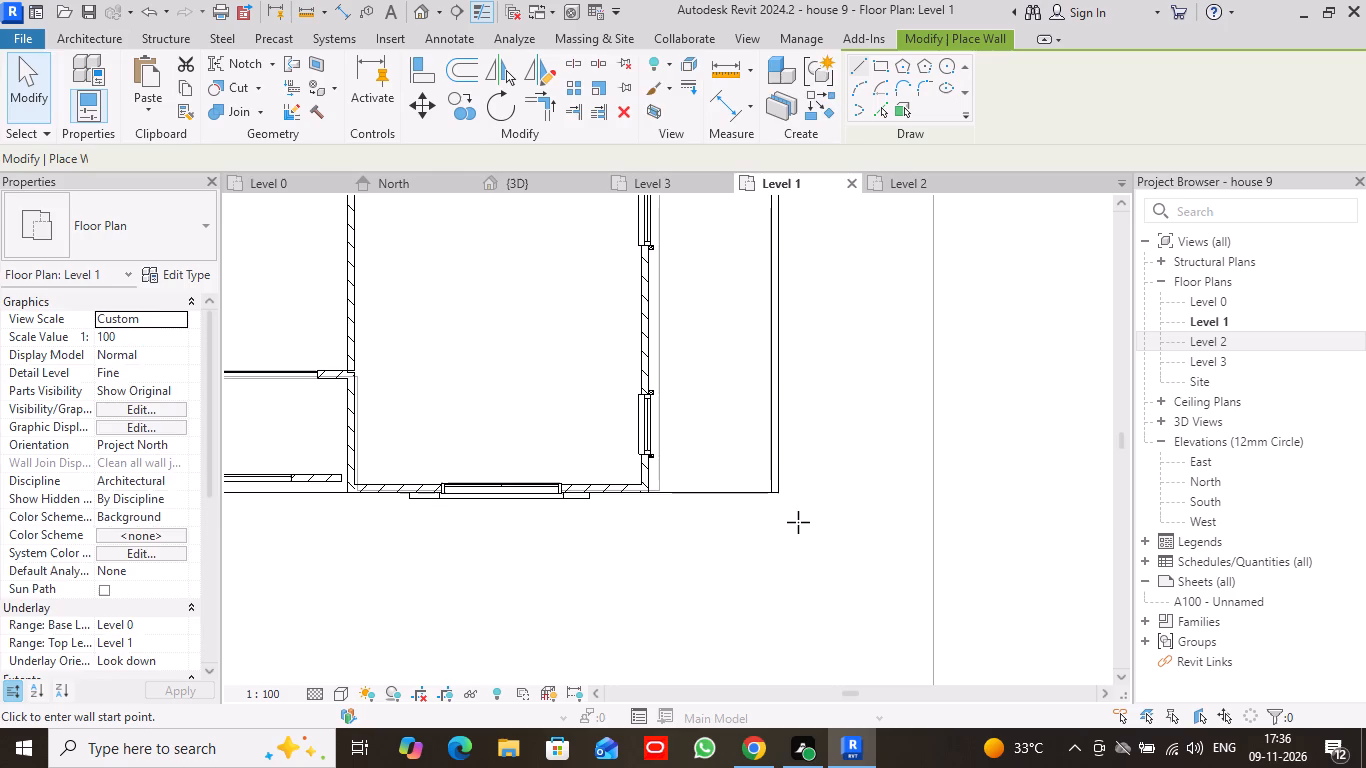
scroll(798, 522, up, 6)
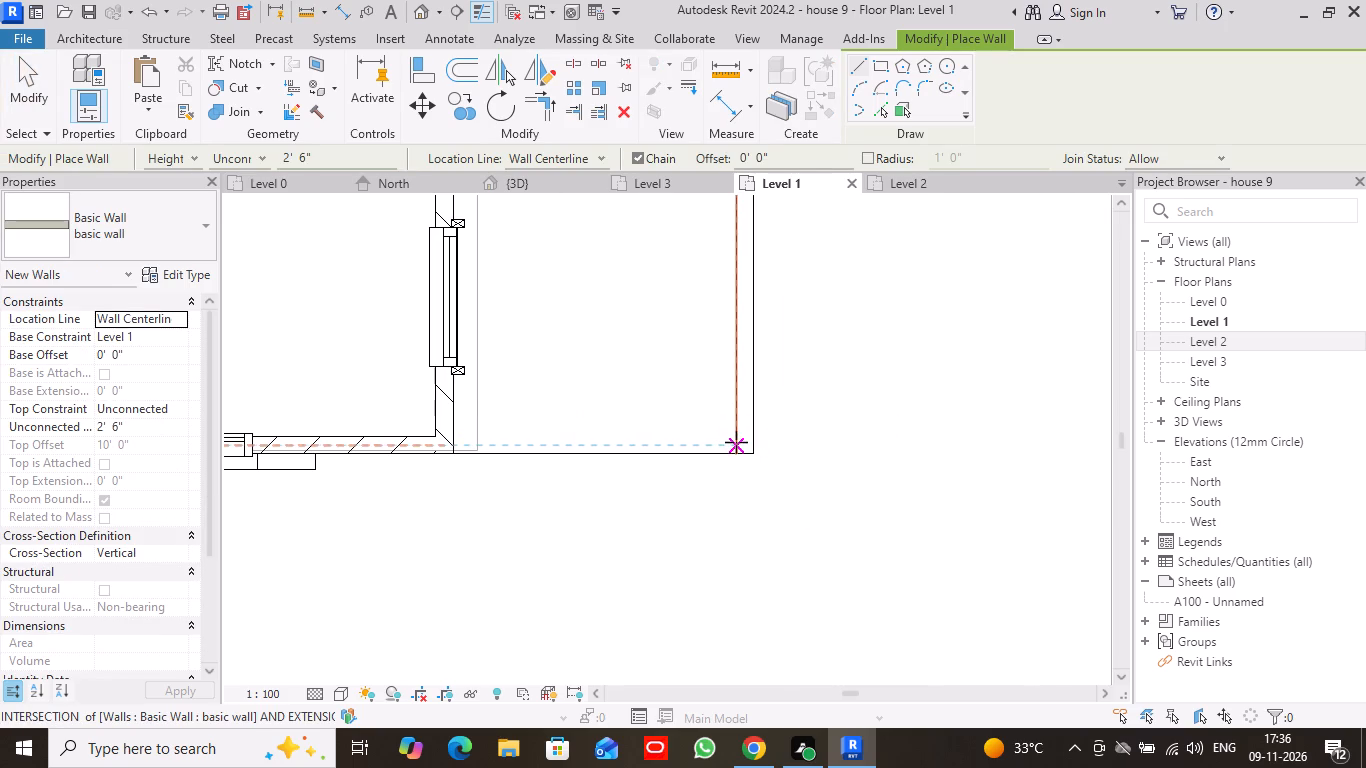
click(736, 442)
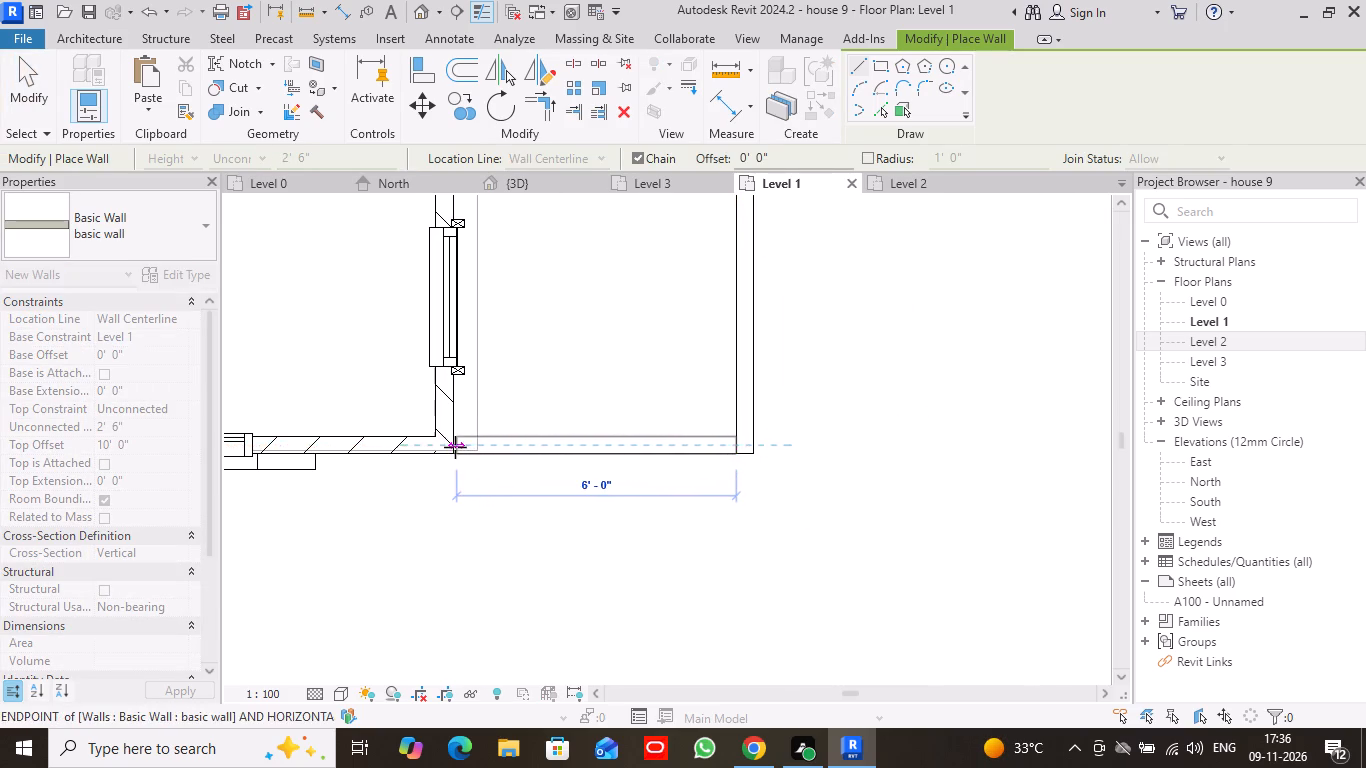
scroll(455, 447, down, 11)
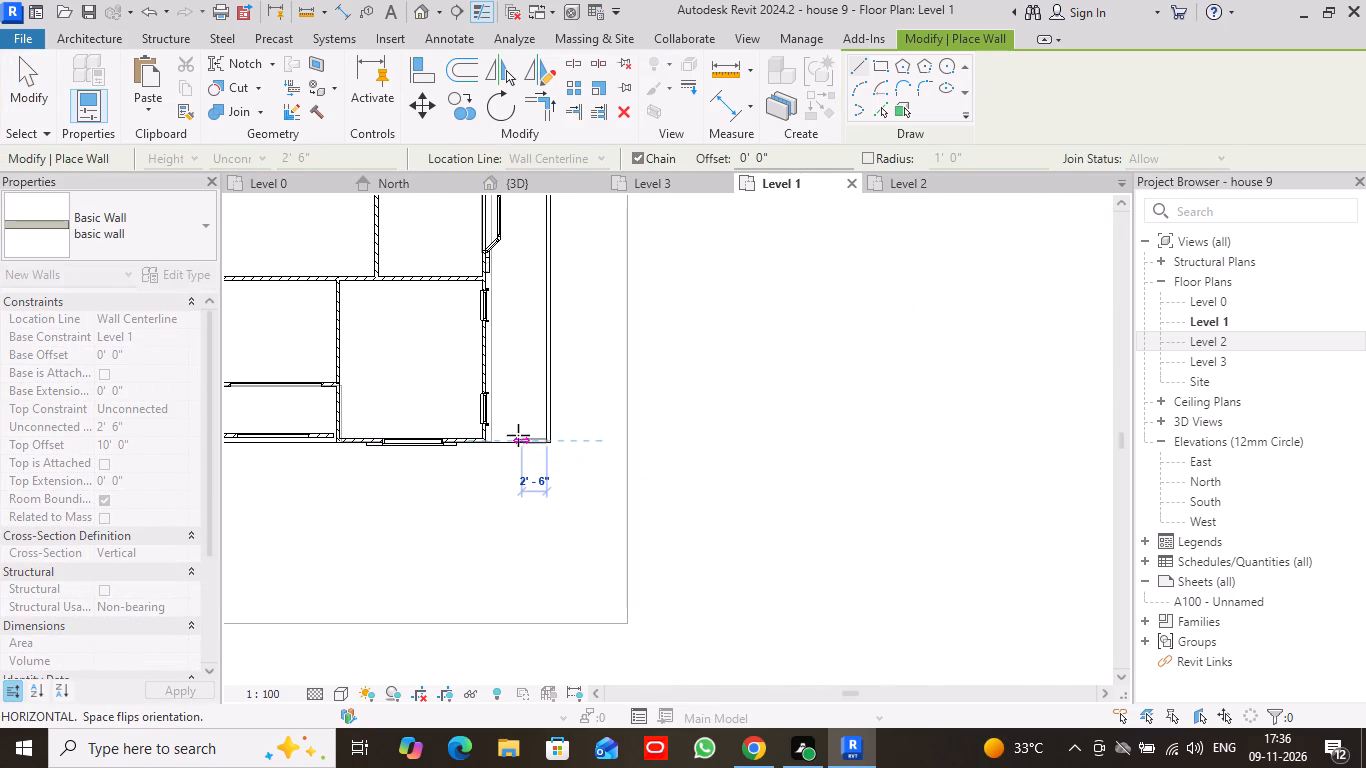
scroll(492, 433, up, 5)
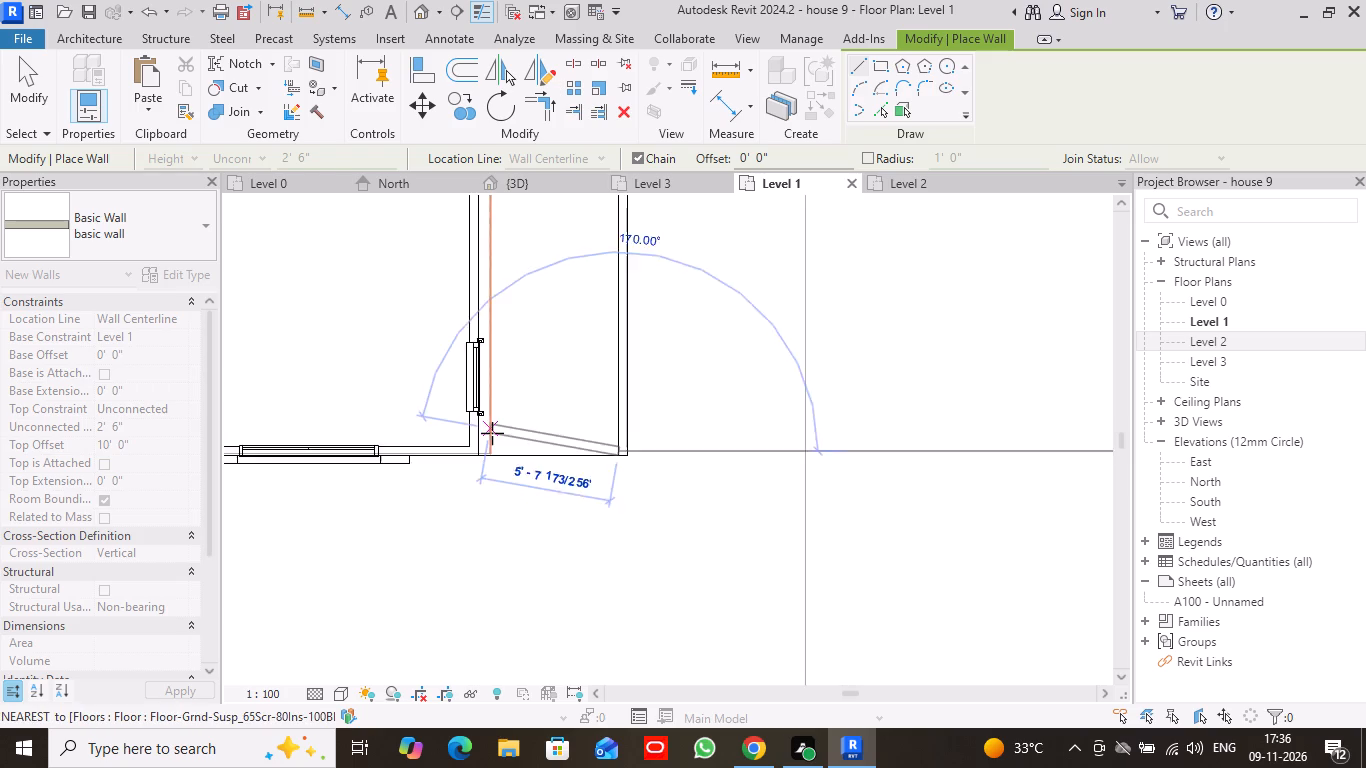
scroll(492, 433, up, 5)
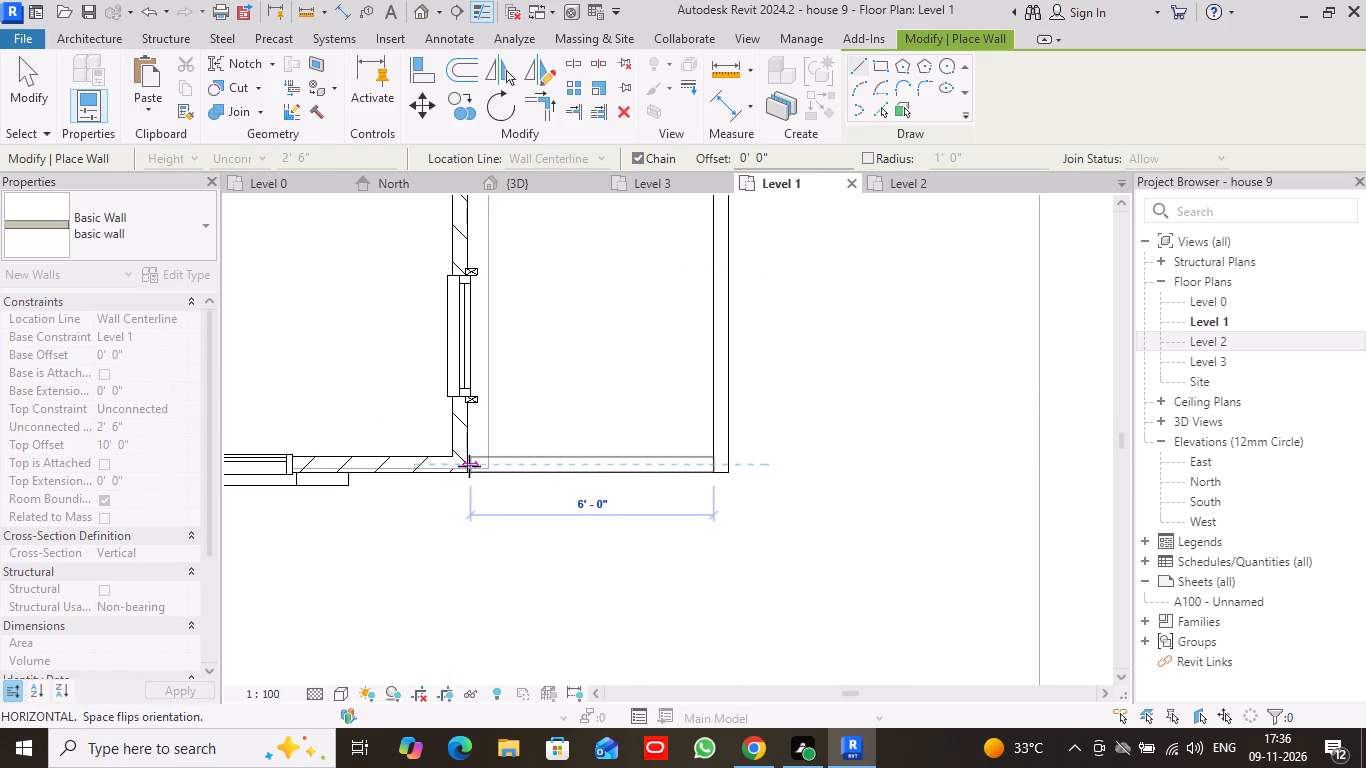
scroll(469, 466, up, 14)
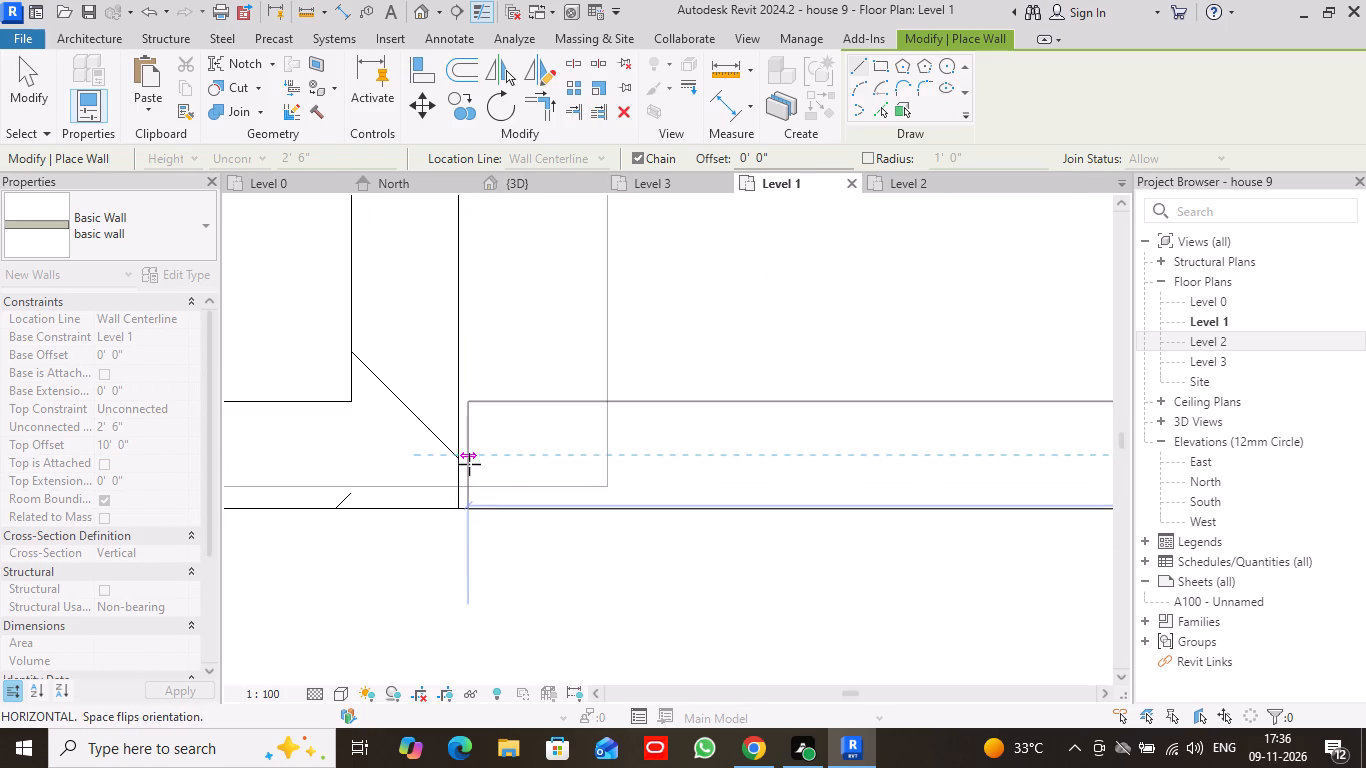
click(461, 463)
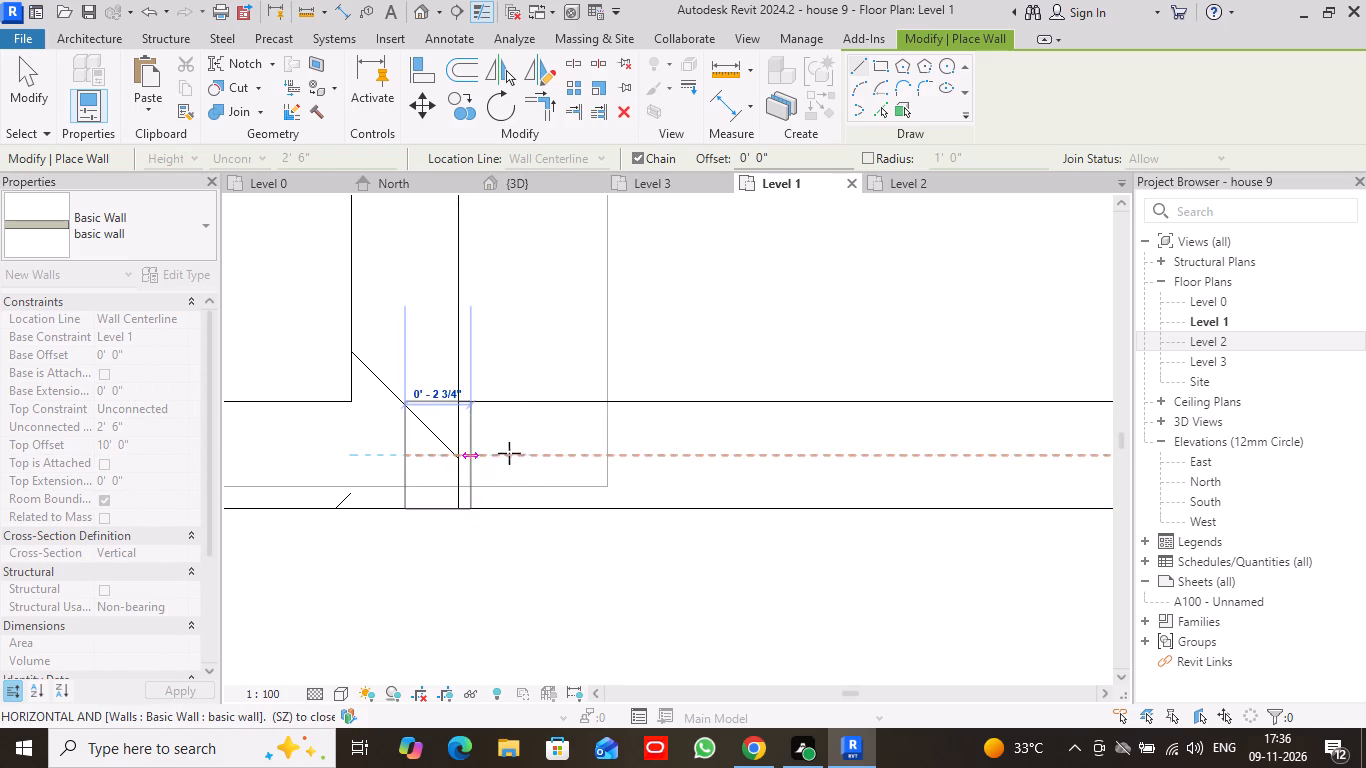
click(35, 92)
scroll(707, 524, down, 2)
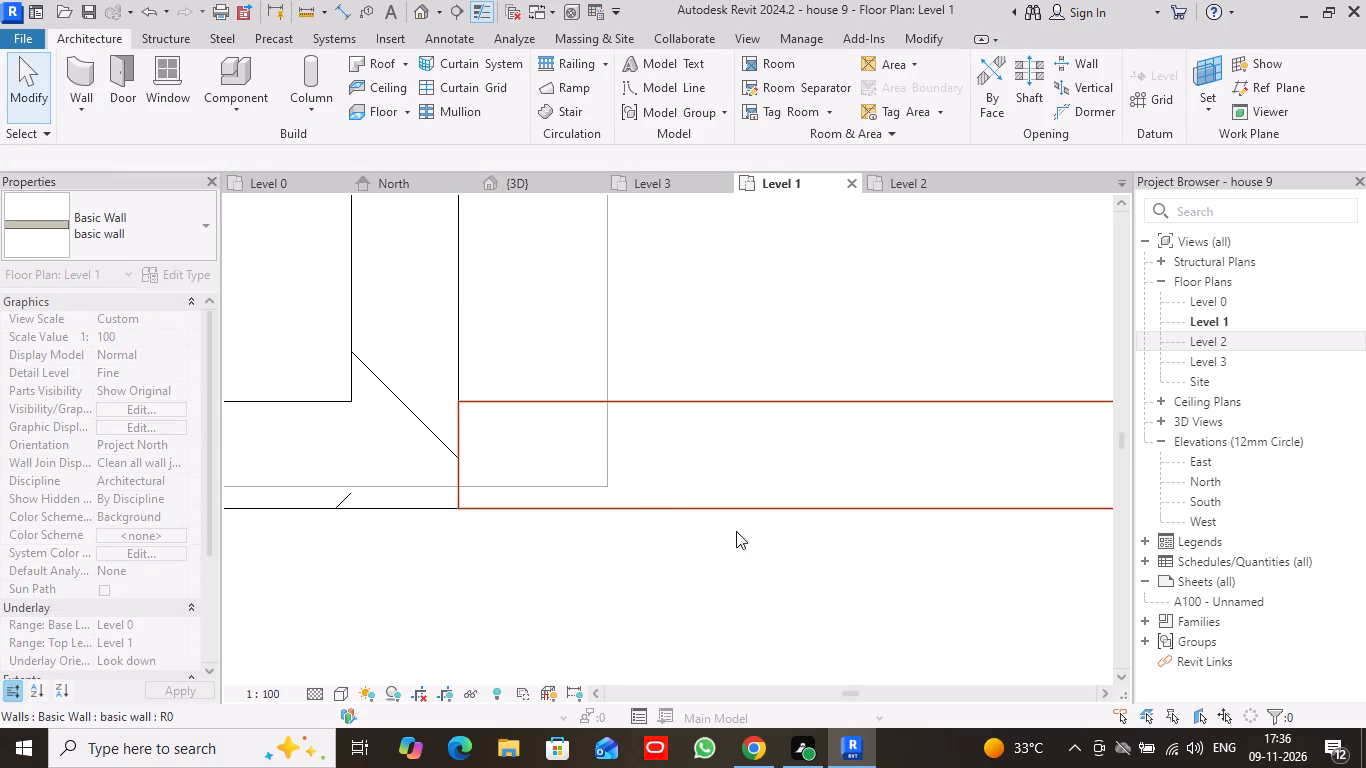
scroll(736, 531, down, 4)
scroll(740, 531, up, 1)
scroll(740, 531, down, 2)
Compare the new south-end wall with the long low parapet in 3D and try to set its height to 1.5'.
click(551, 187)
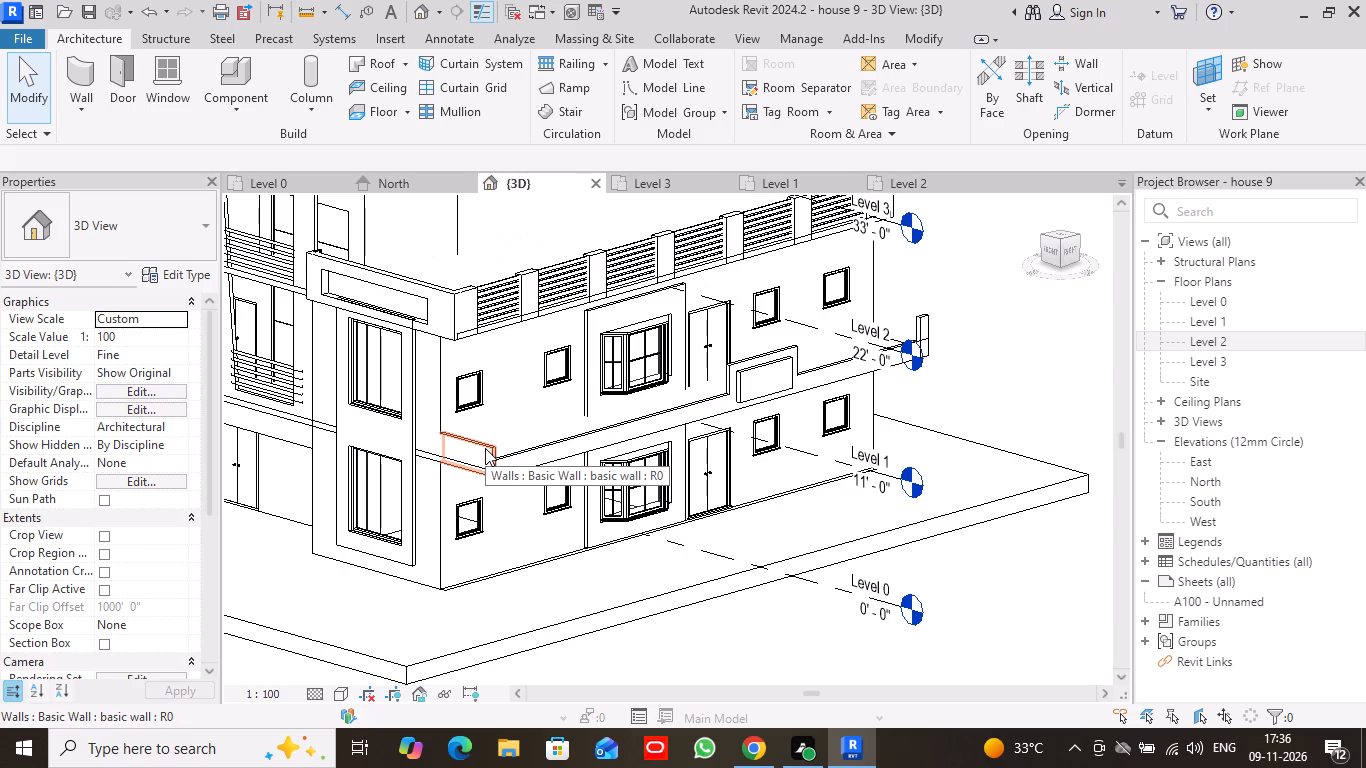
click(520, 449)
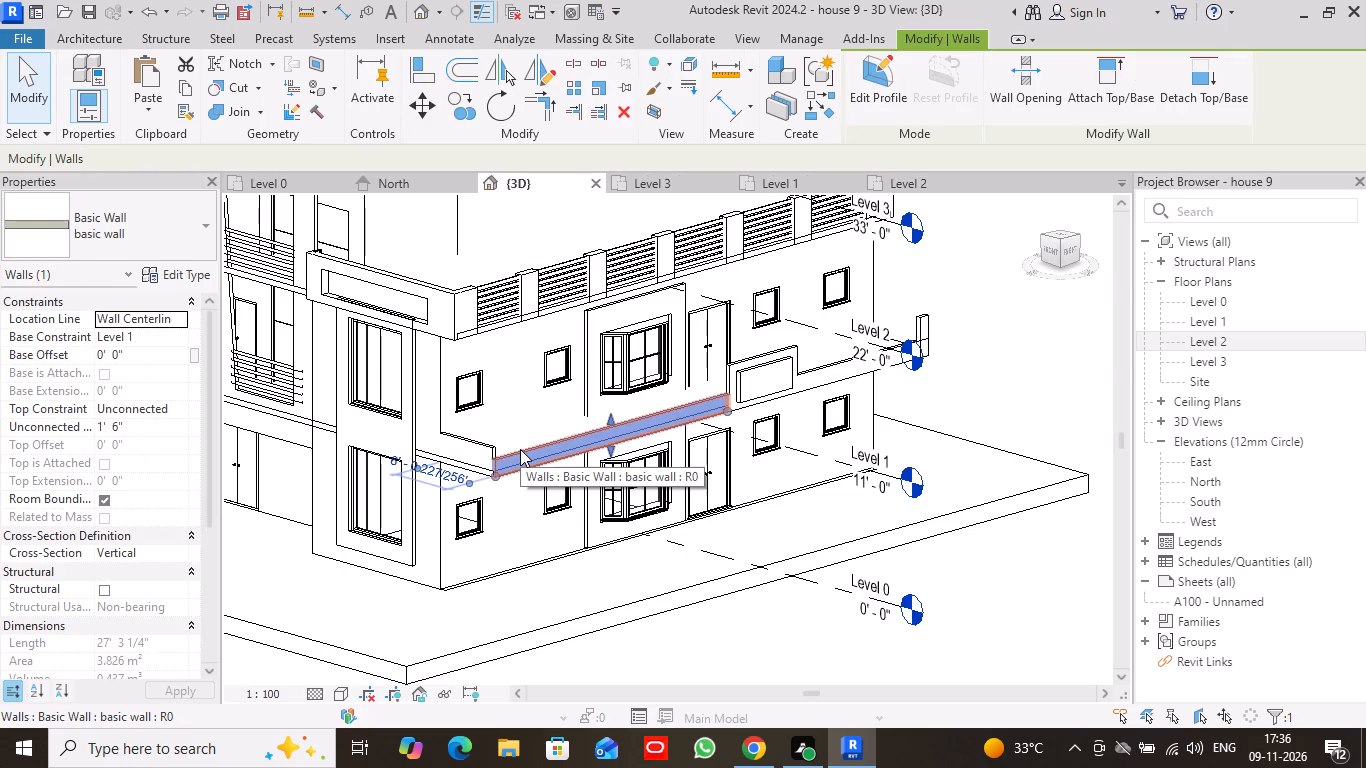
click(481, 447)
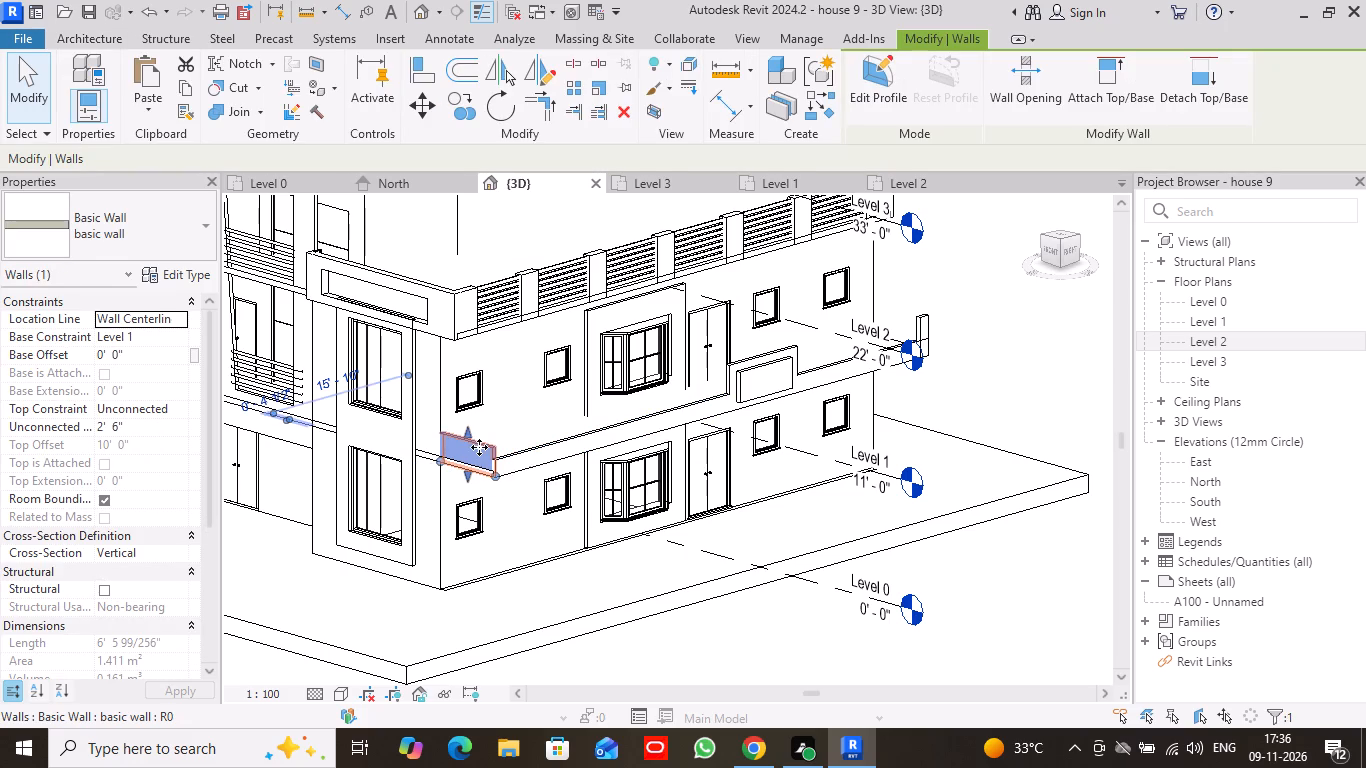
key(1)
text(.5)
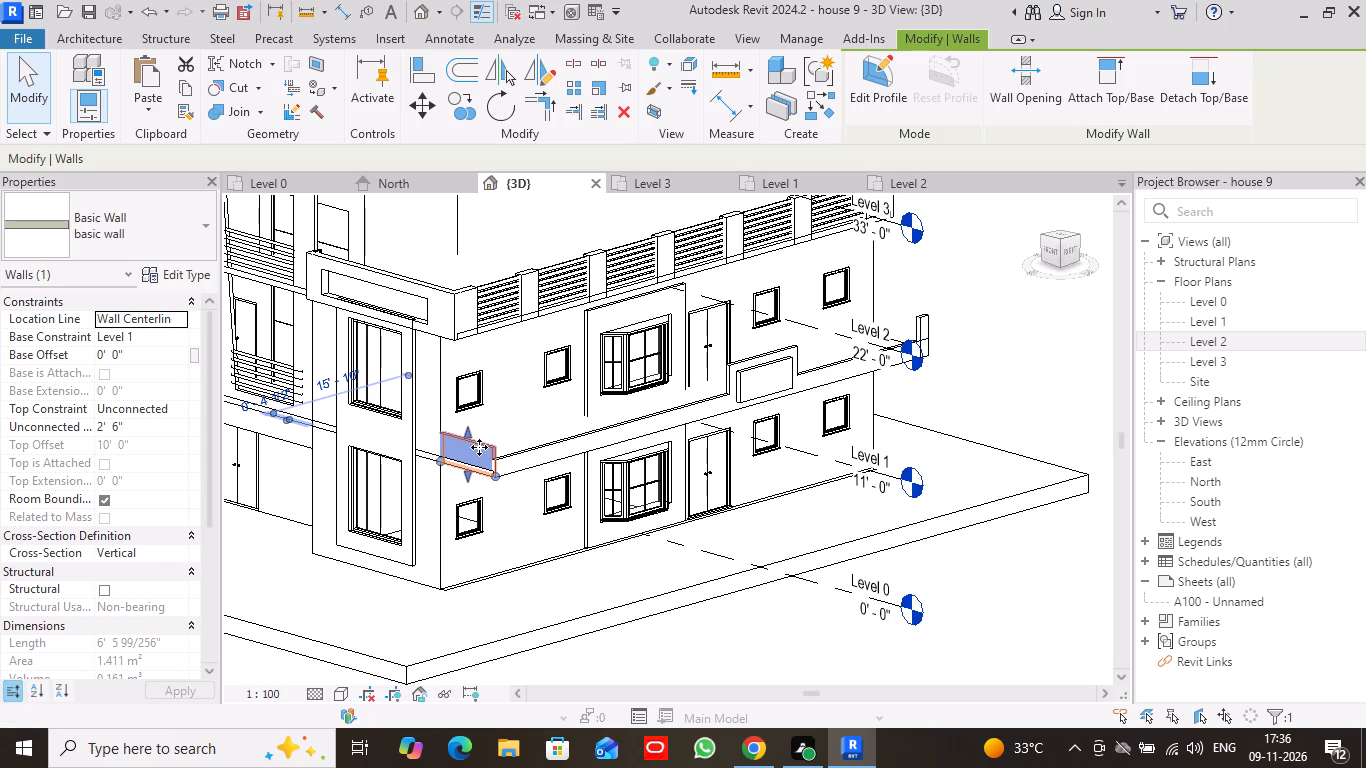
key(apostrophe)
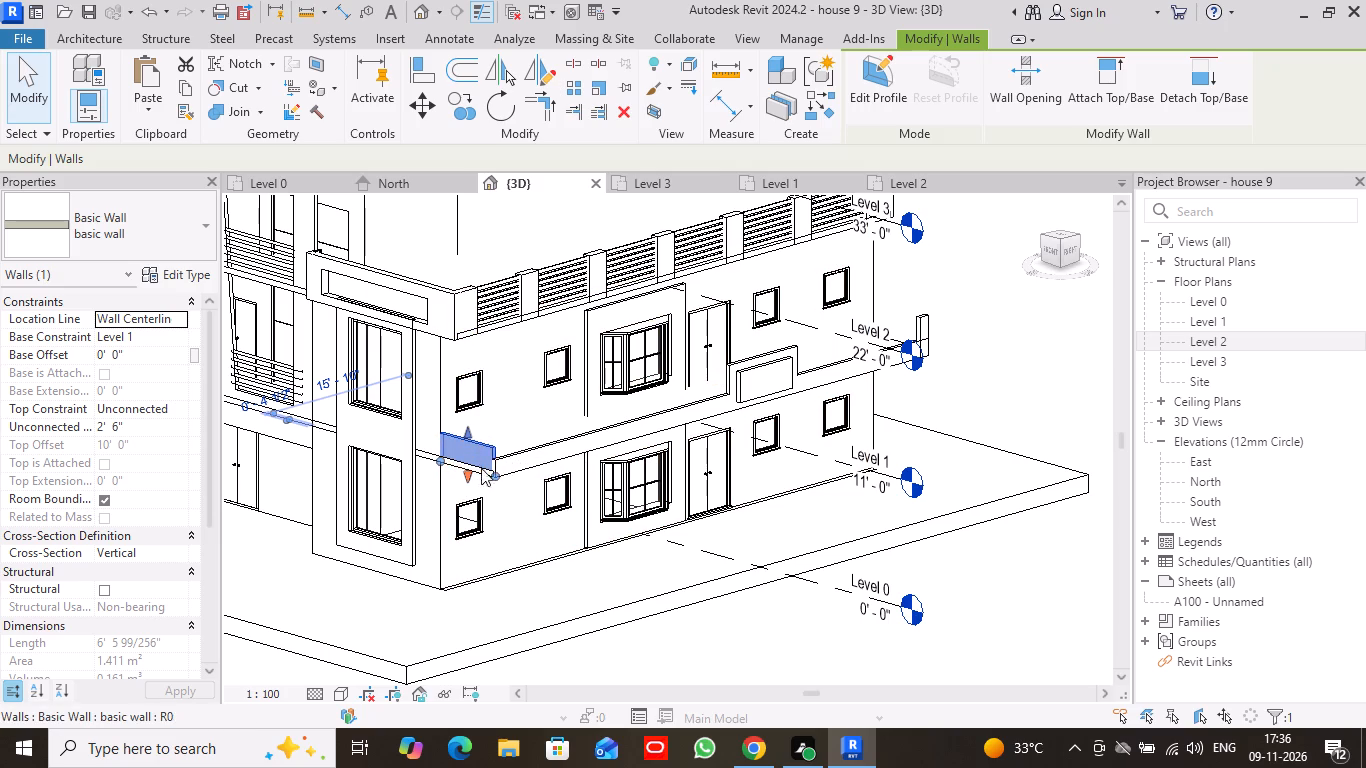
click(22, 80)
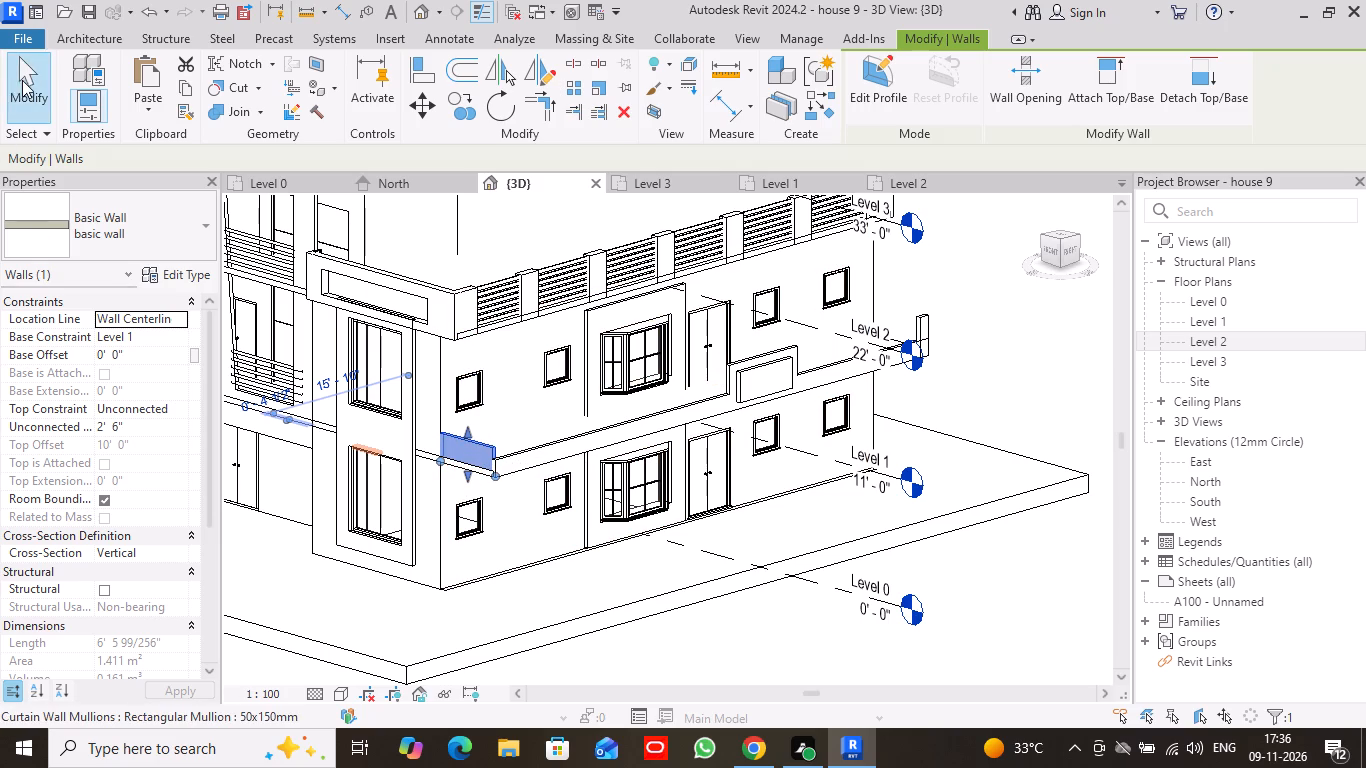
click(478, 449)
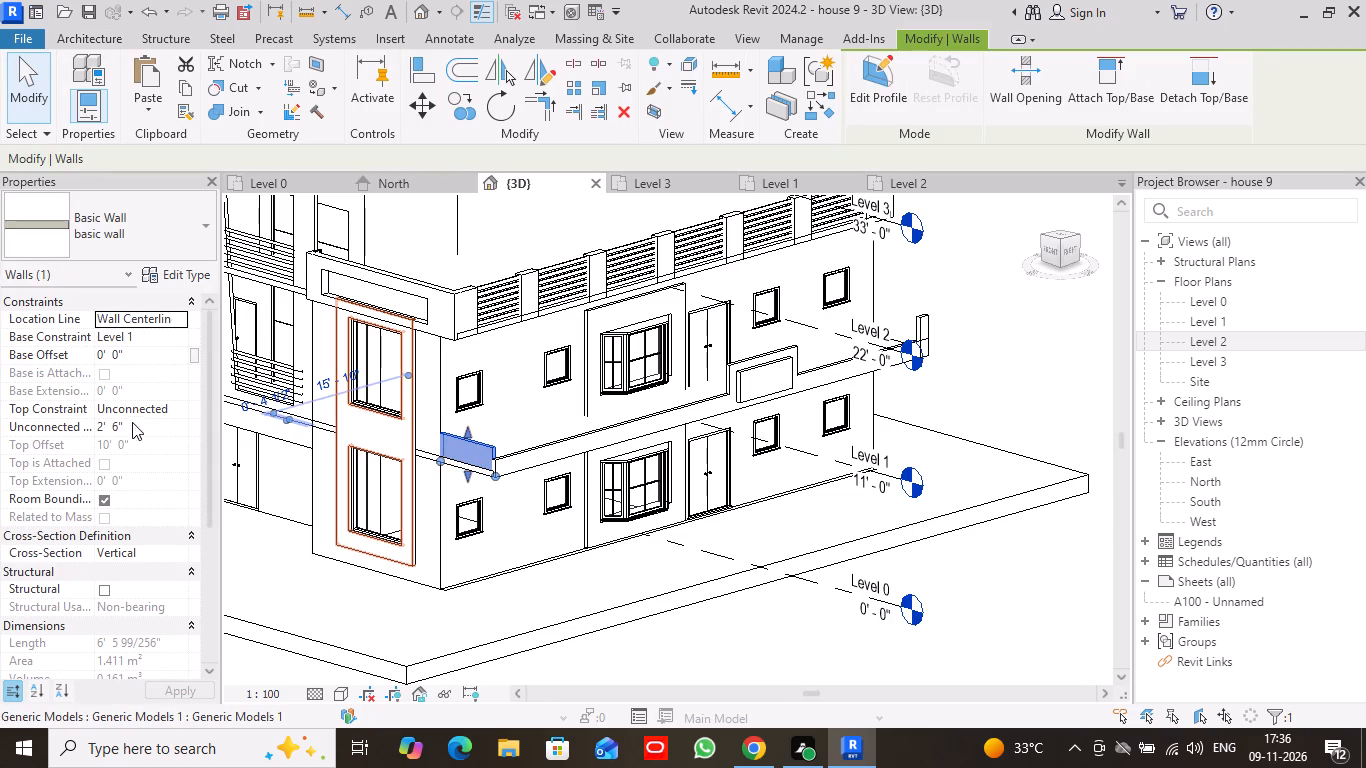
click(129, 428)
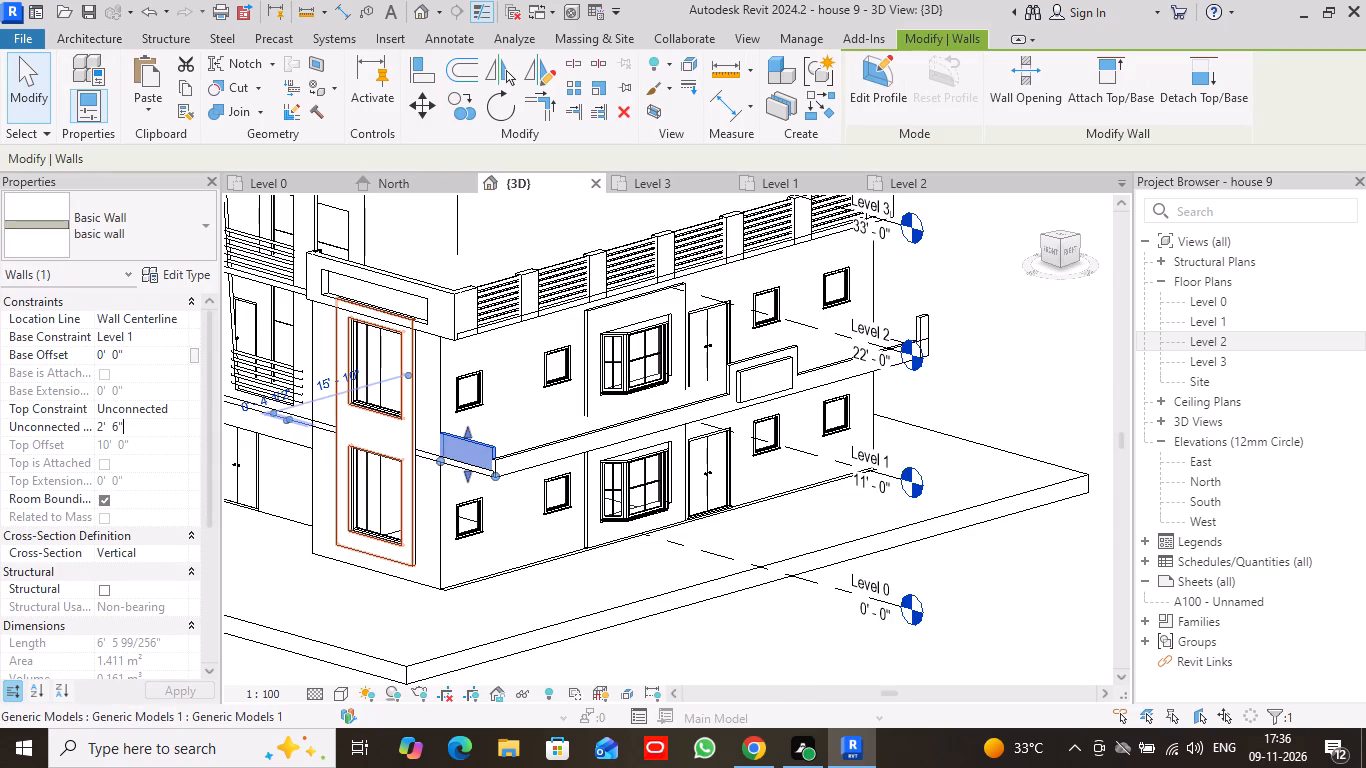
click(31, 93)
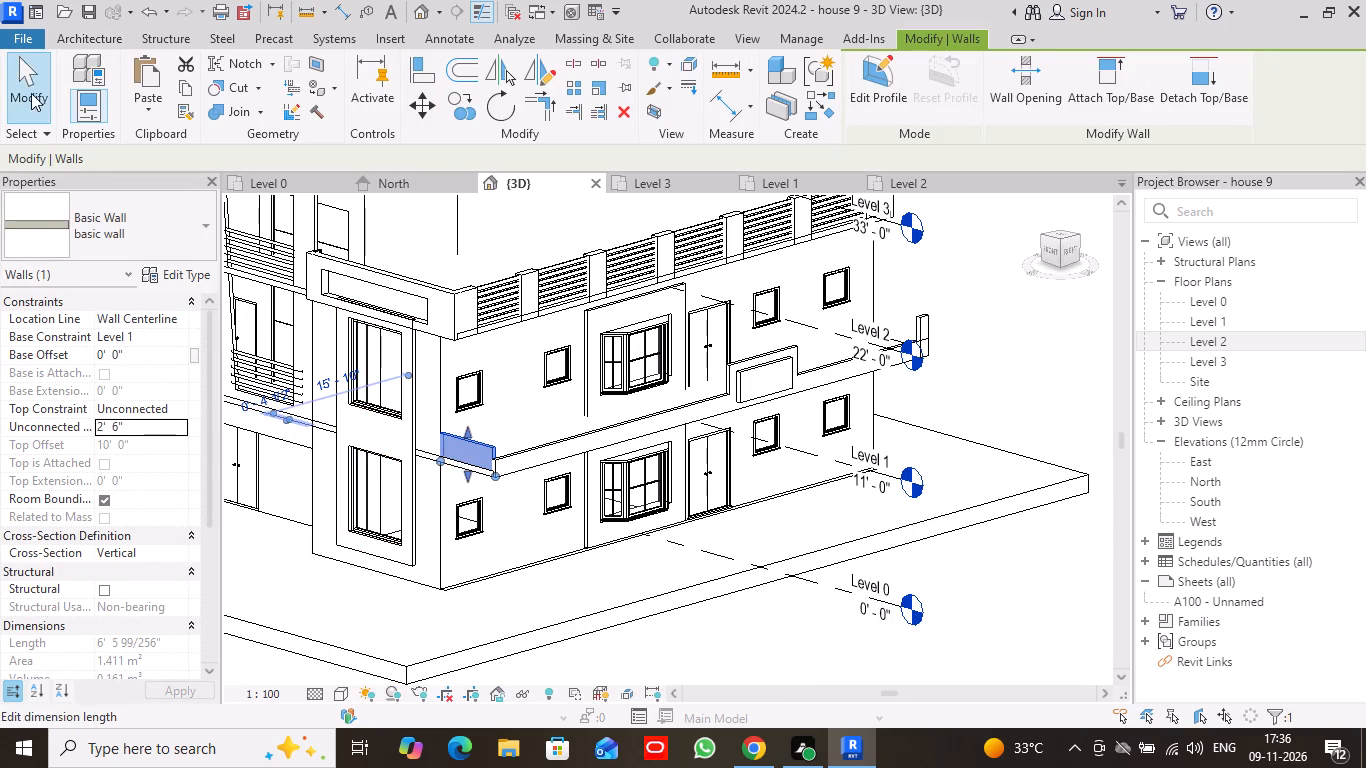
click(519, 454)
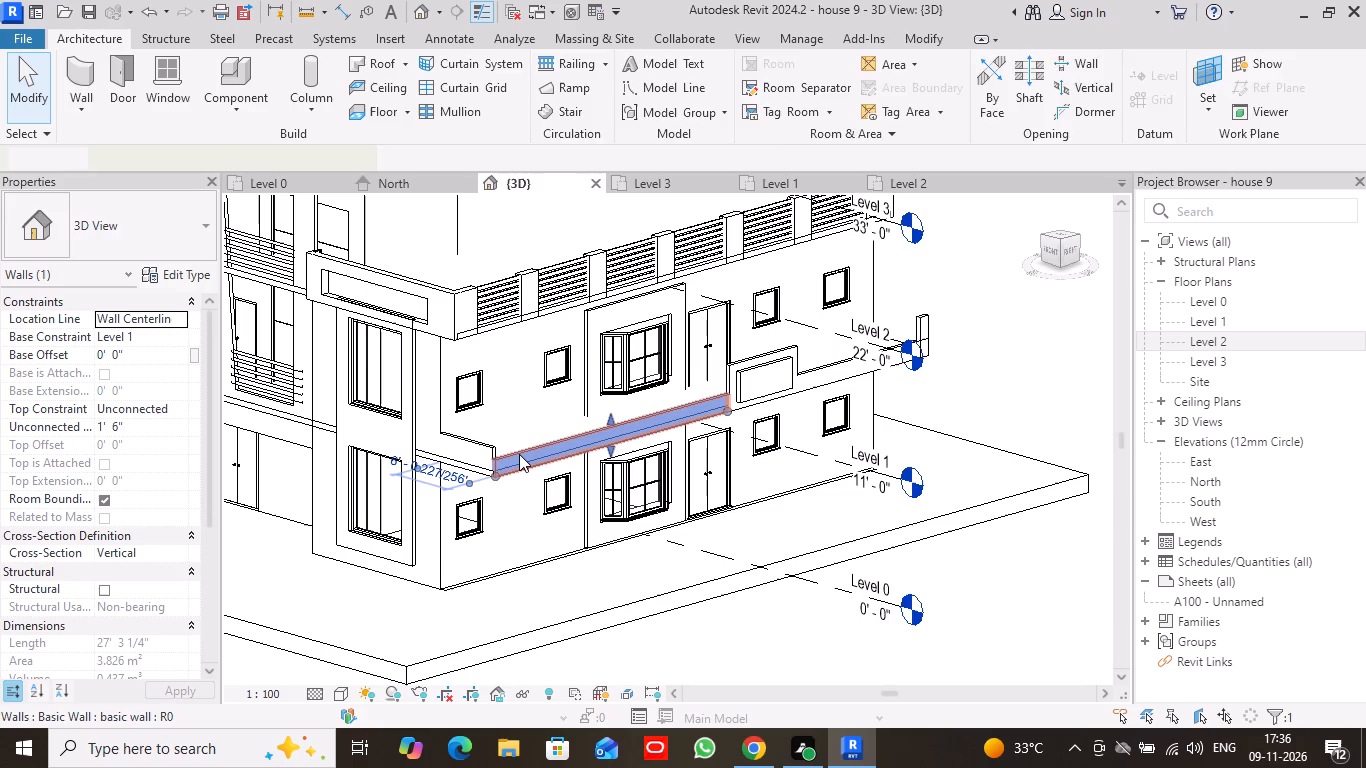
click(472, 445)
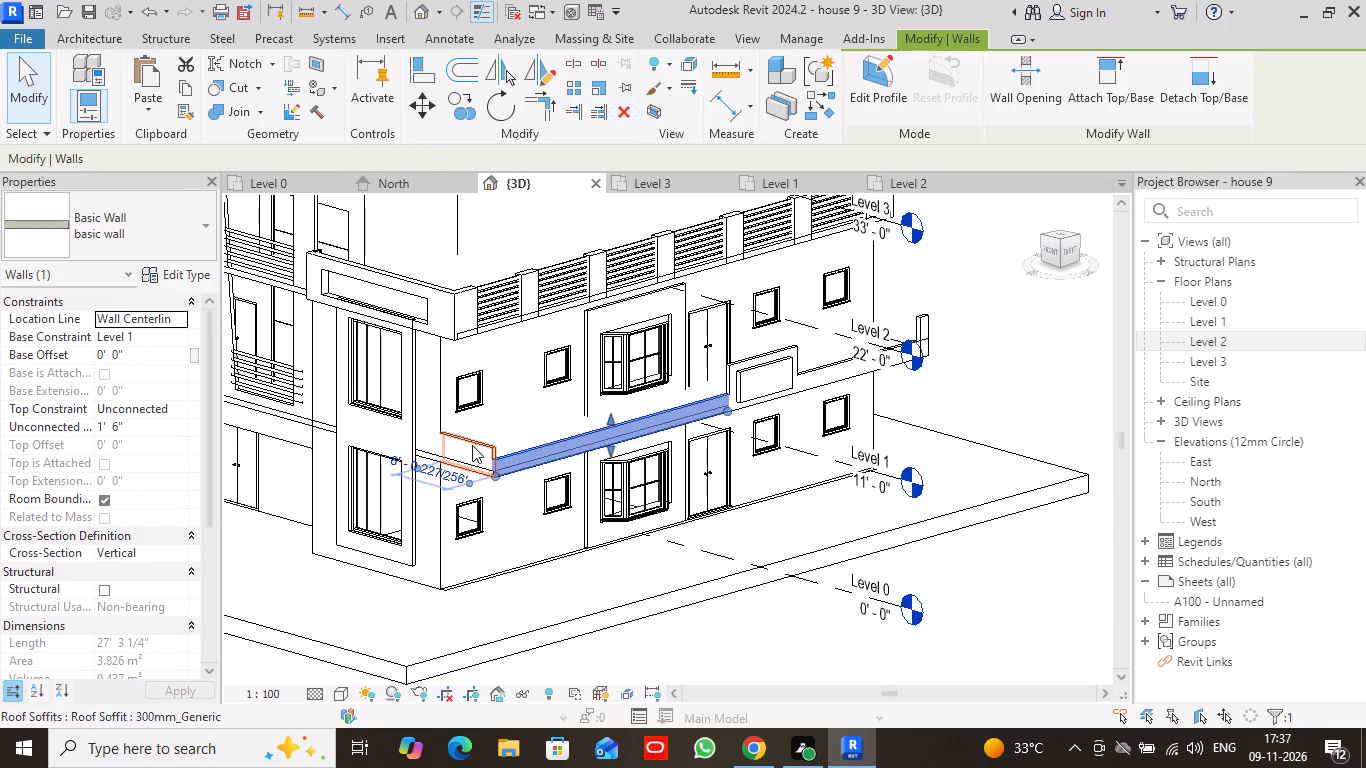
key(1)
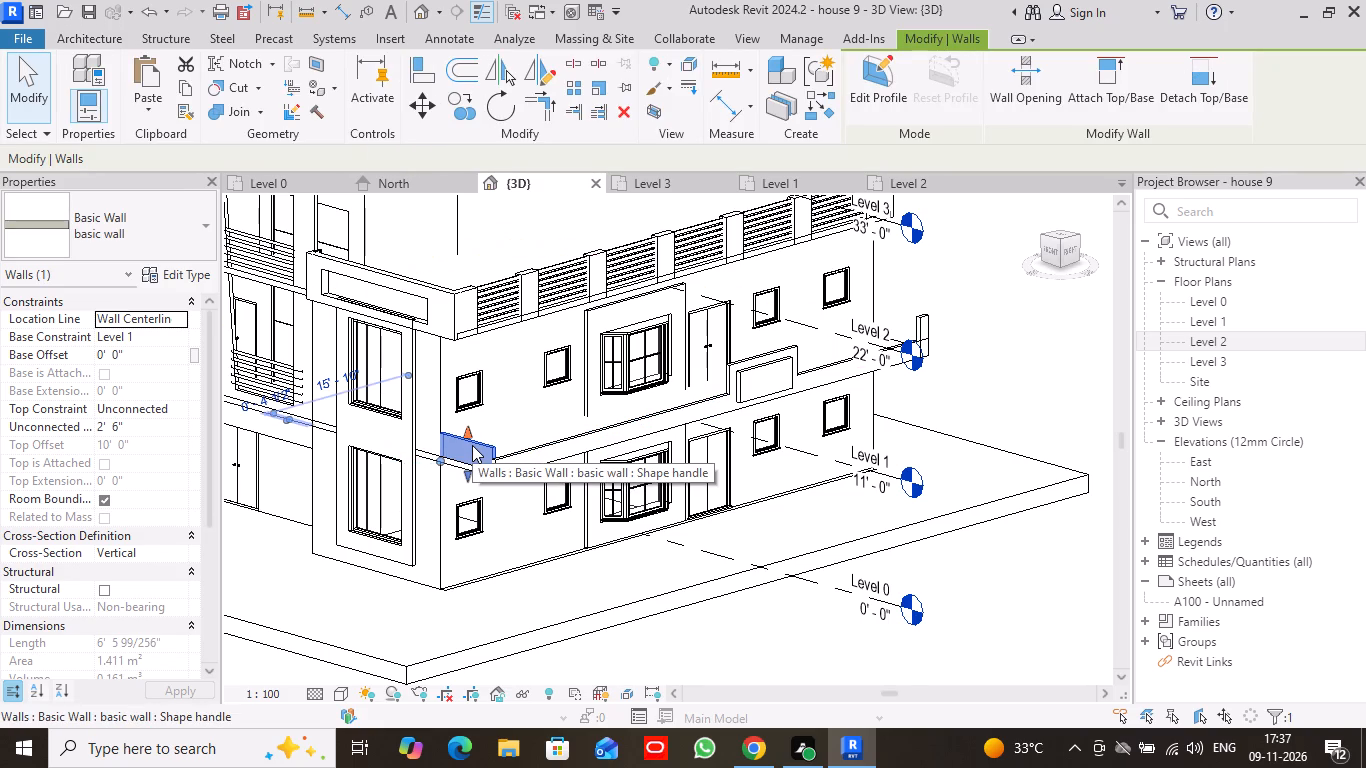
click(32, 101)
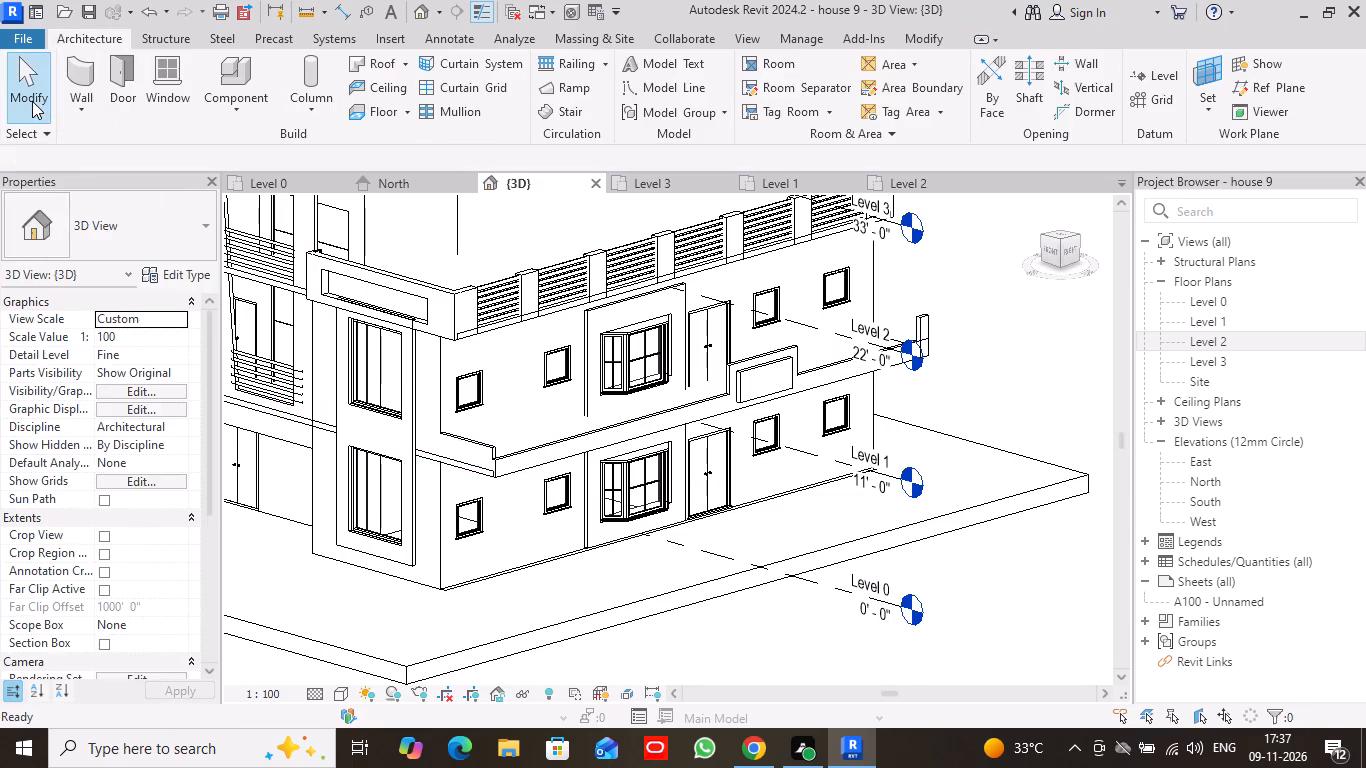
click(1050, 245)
Set the unconnected height of the overhang's south-end wall to 1' 6" from the Level 1 plan.
click(800, 177)
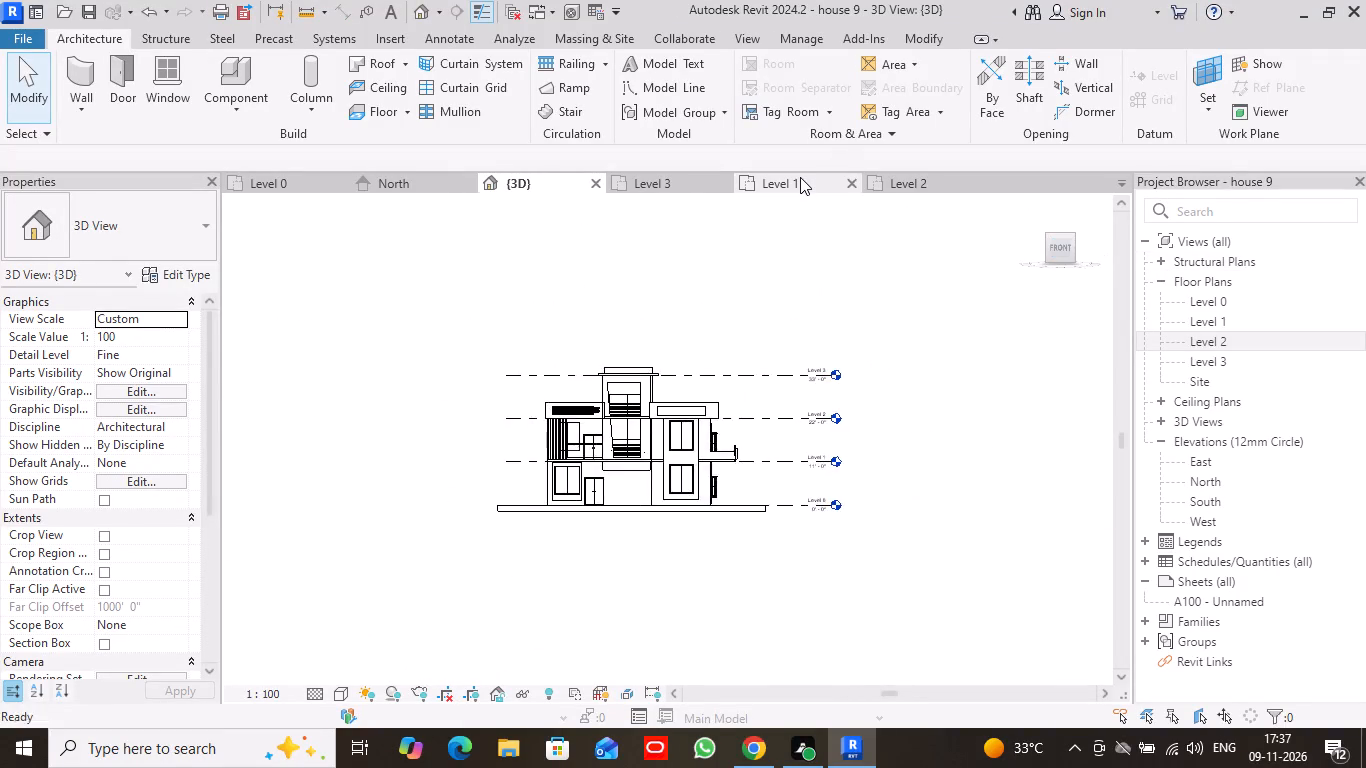
scroll(729, 503, down, 5)
click(864, 509)
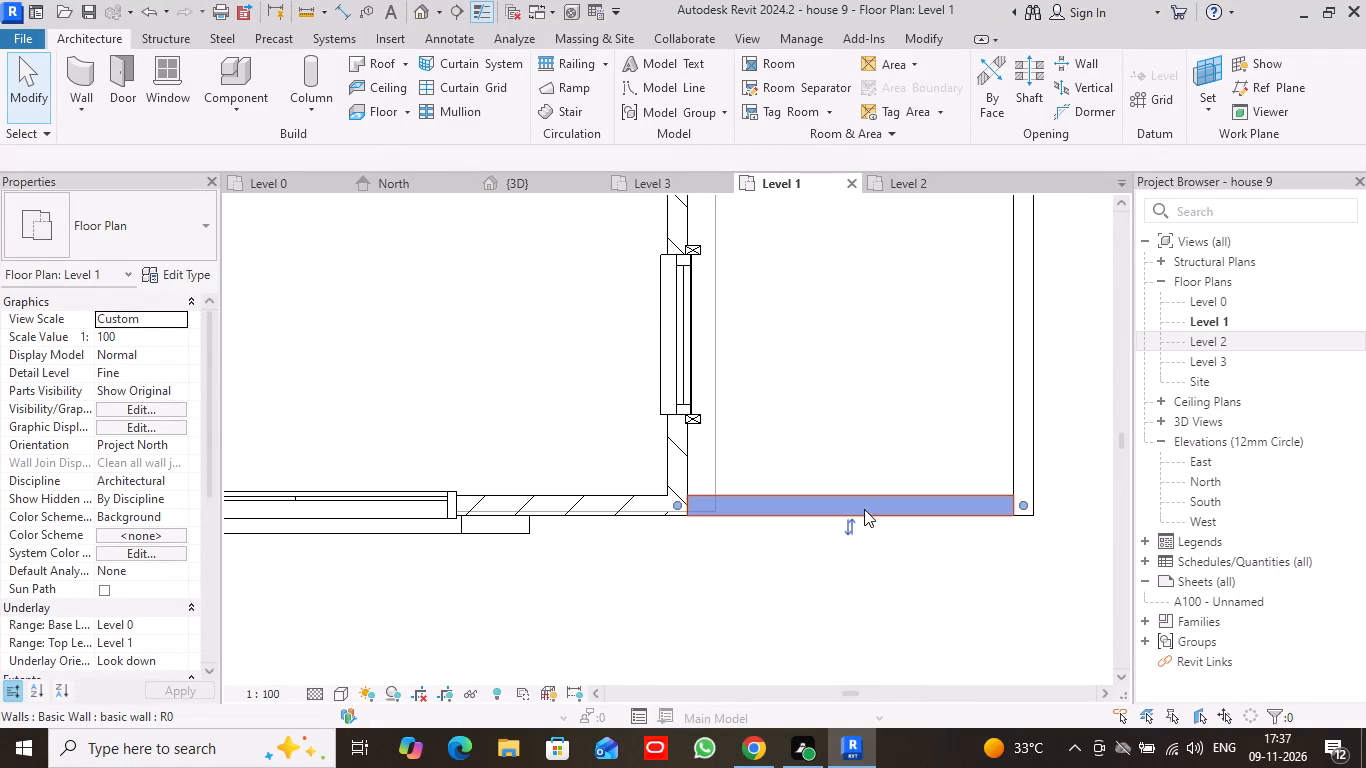
click(142, 423)
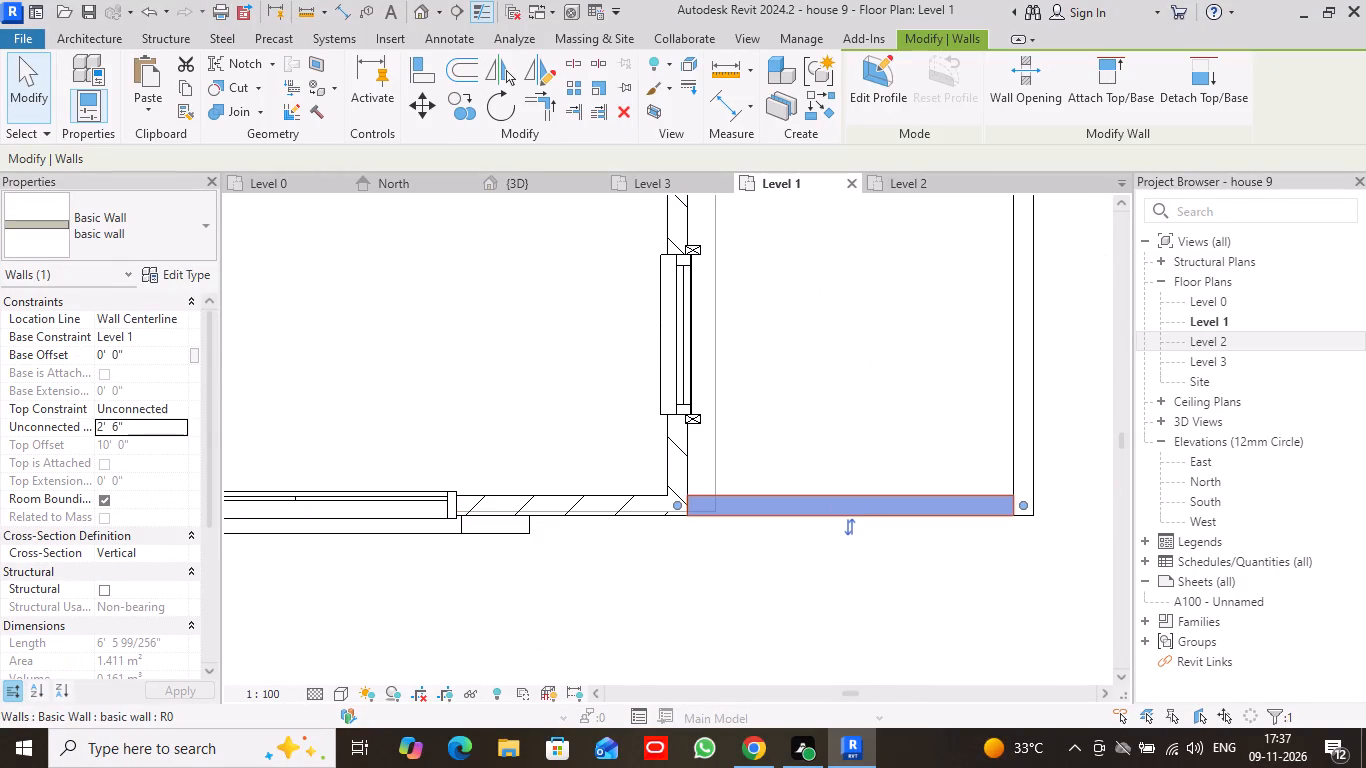
key(1)
key(apostrophe)
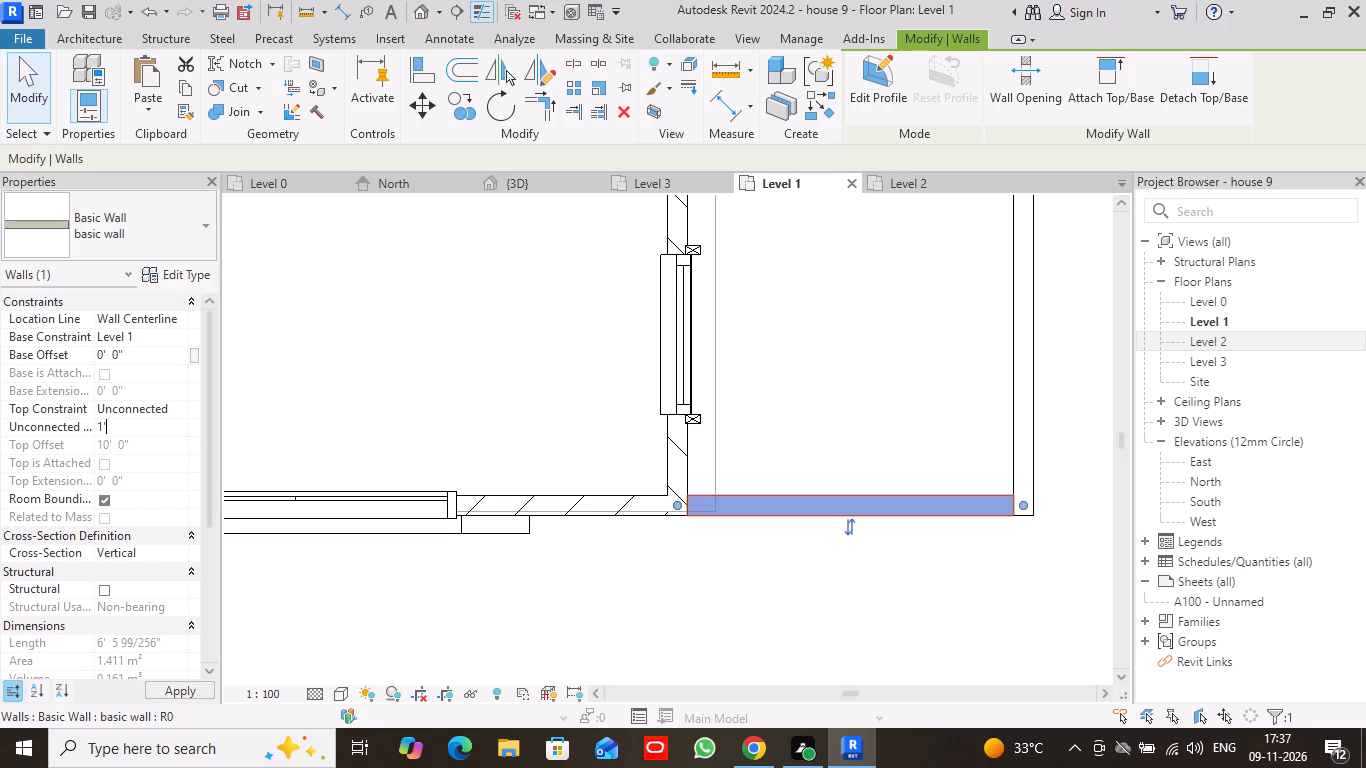
key(6)
key(shift+quotedbl)
click(196, 693)
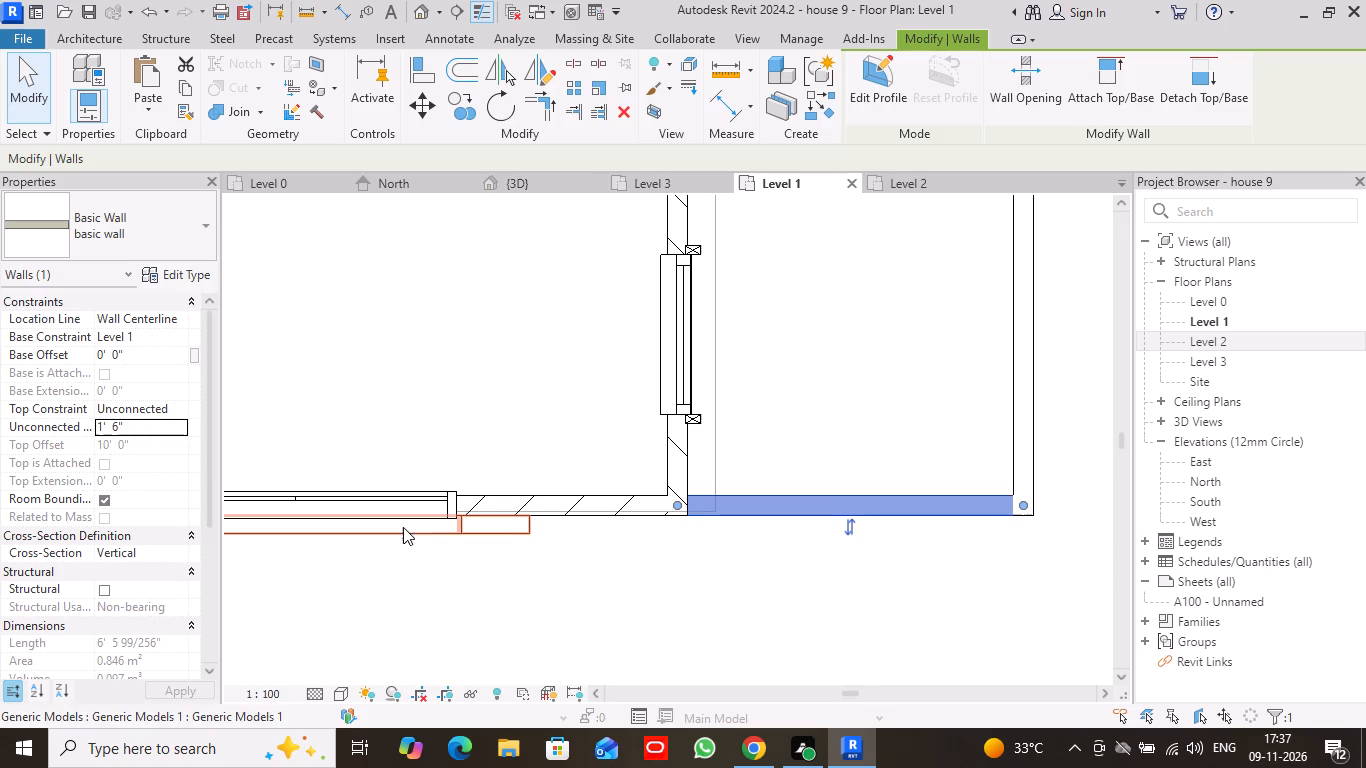
Examine the overhang's south-end wall and the short wall stub at its north corner in 3D from the bay-window side.
click(544, 180)
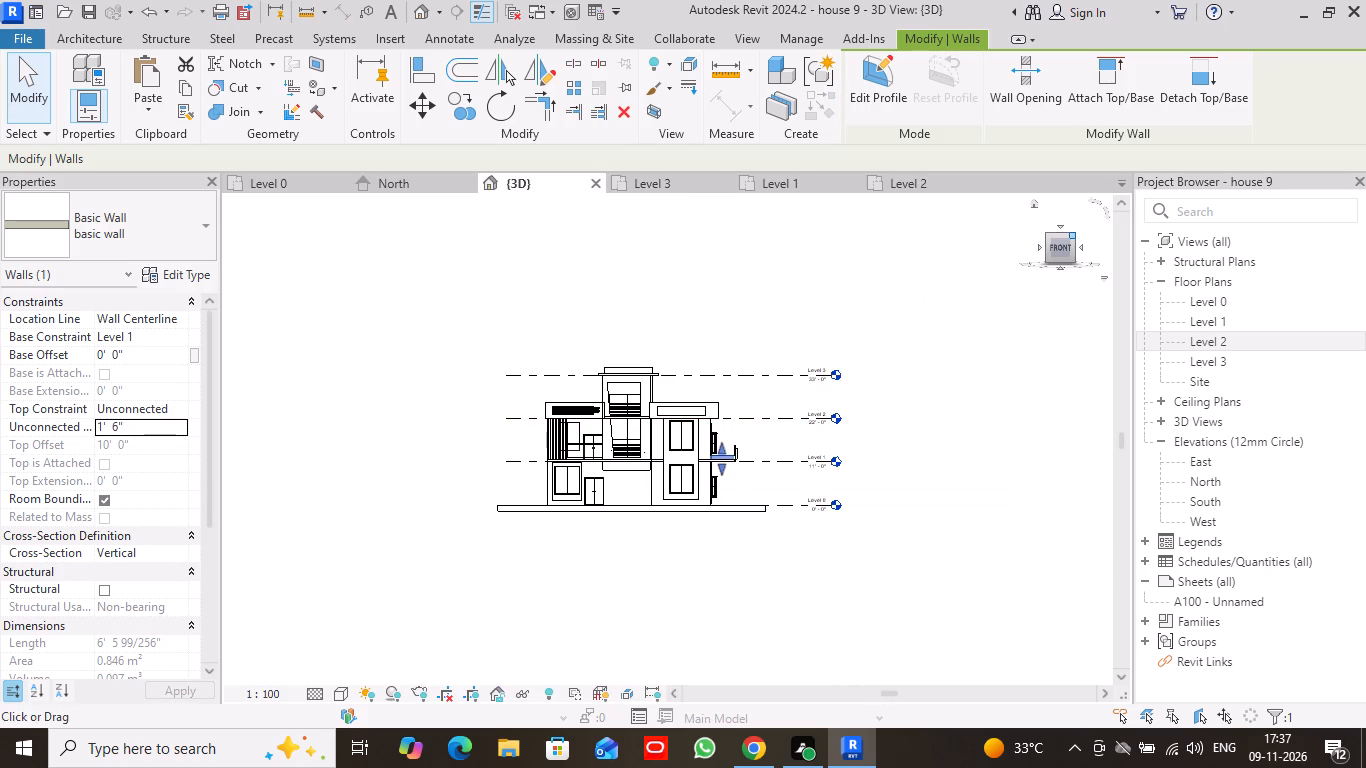
drag(1073, 235, 979, 258)
scroll(844, 426, up, 4)
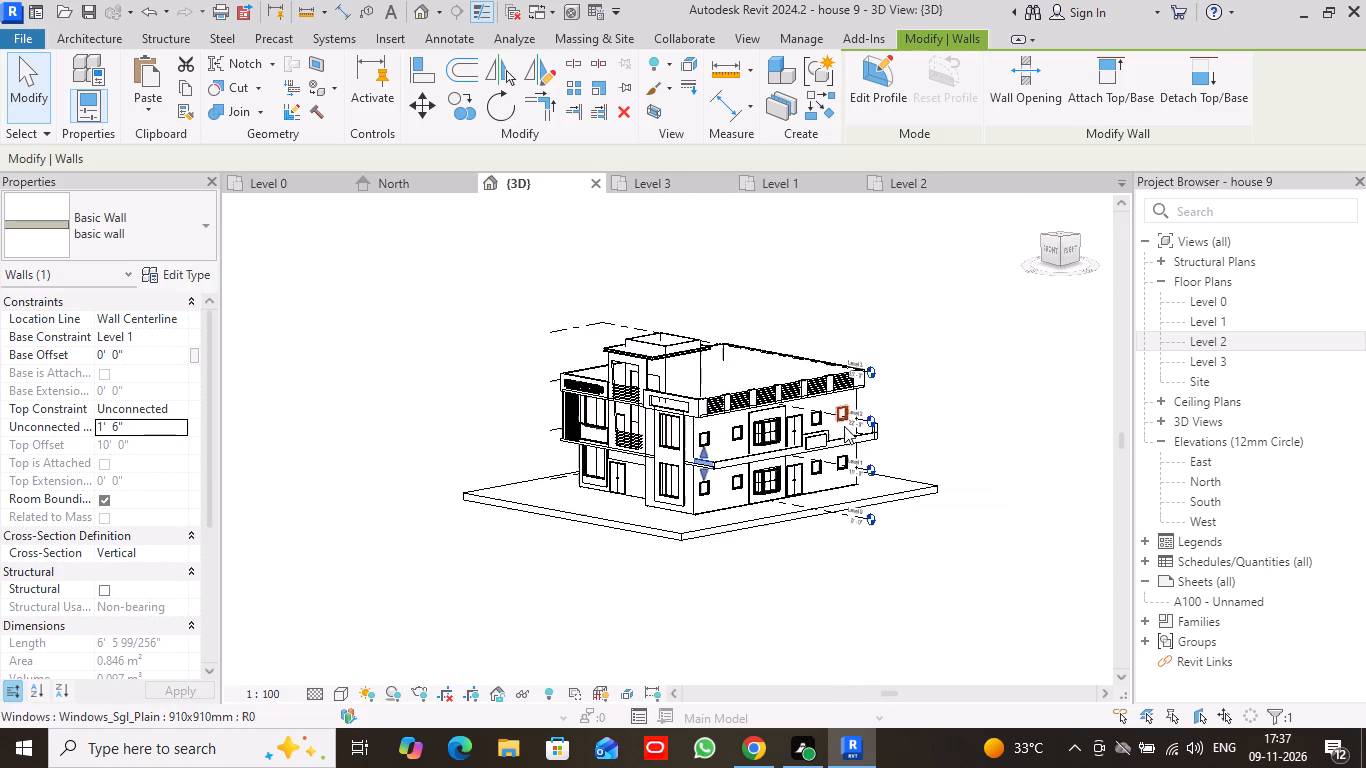
scroll(890, 433, up, 4)
scroll(882, 431, down, 2)
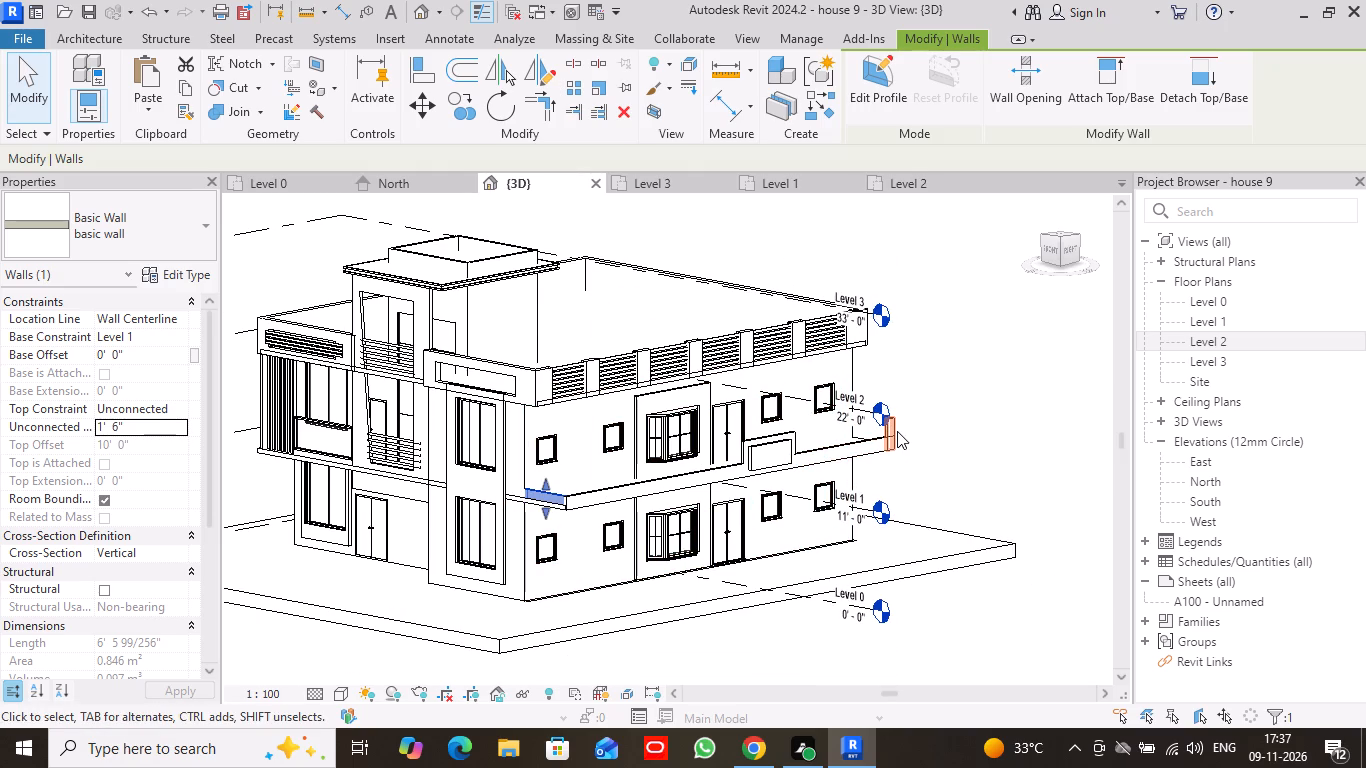
scroll(894, 430, up, 17)
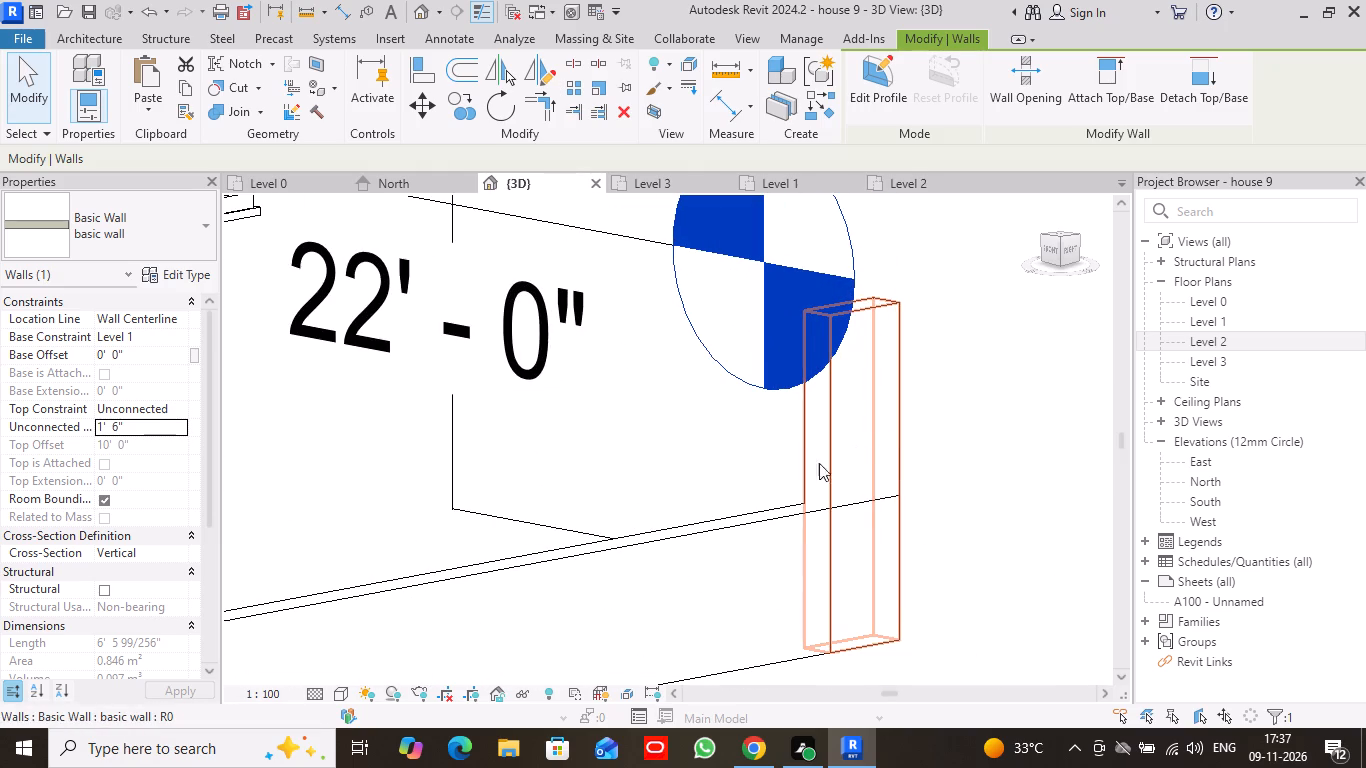
click(831, 484)
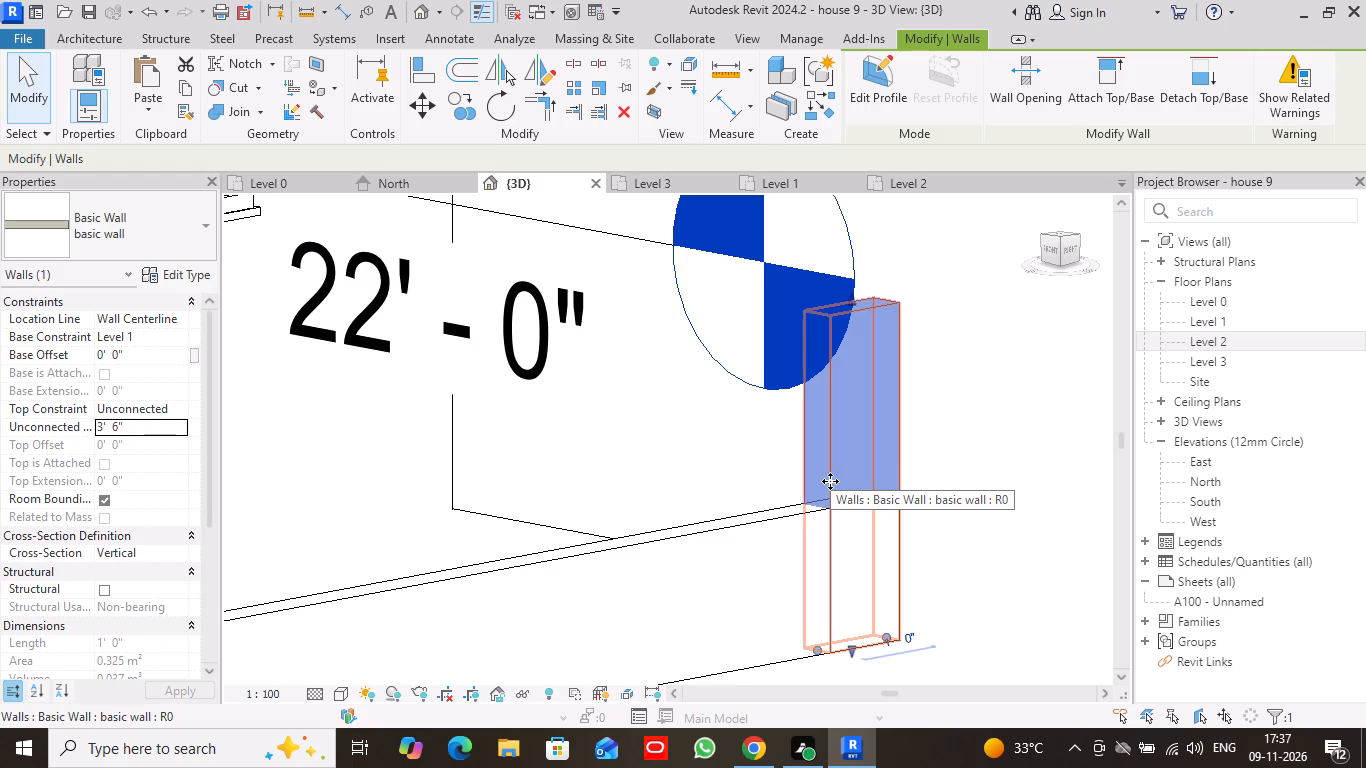
scroll(560, 391, down, 12)
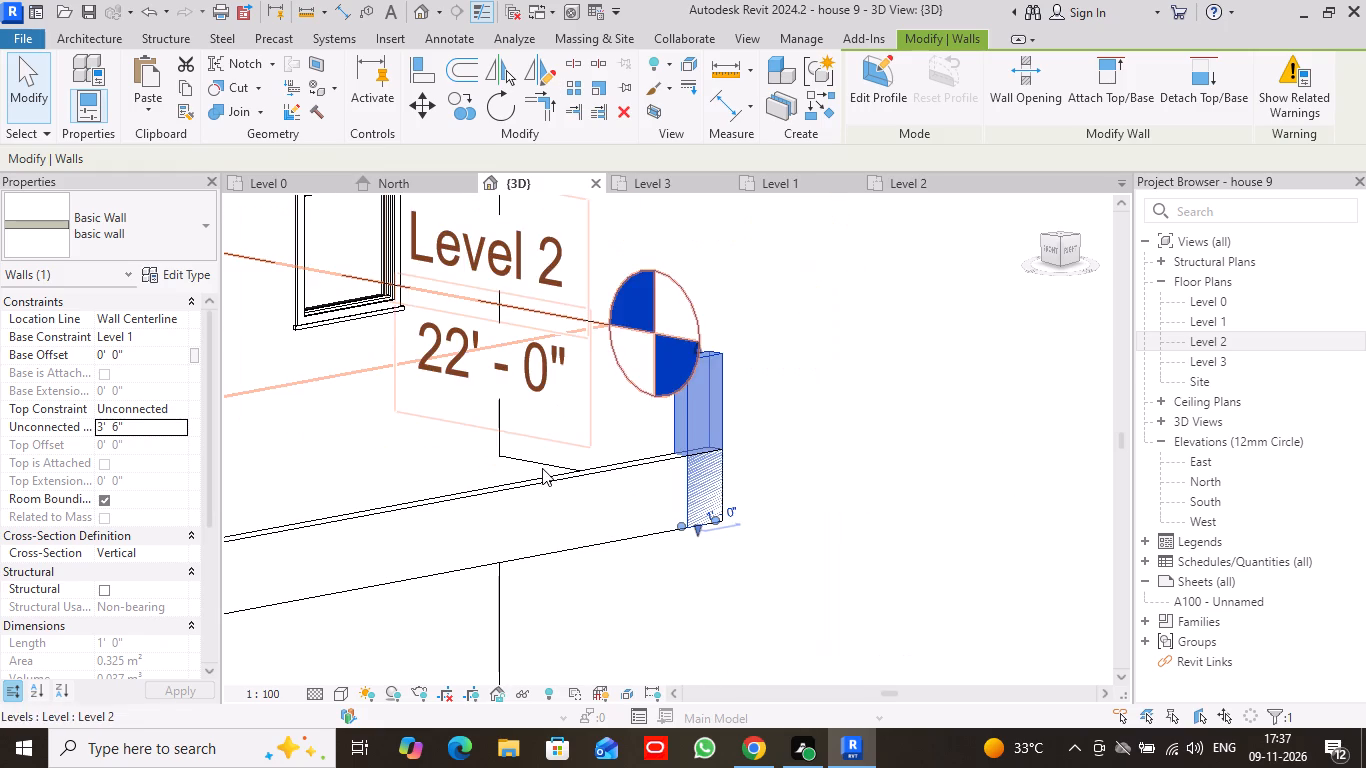
scroll(542, 468, down, 7)
scroll(344, 580, up, 3)
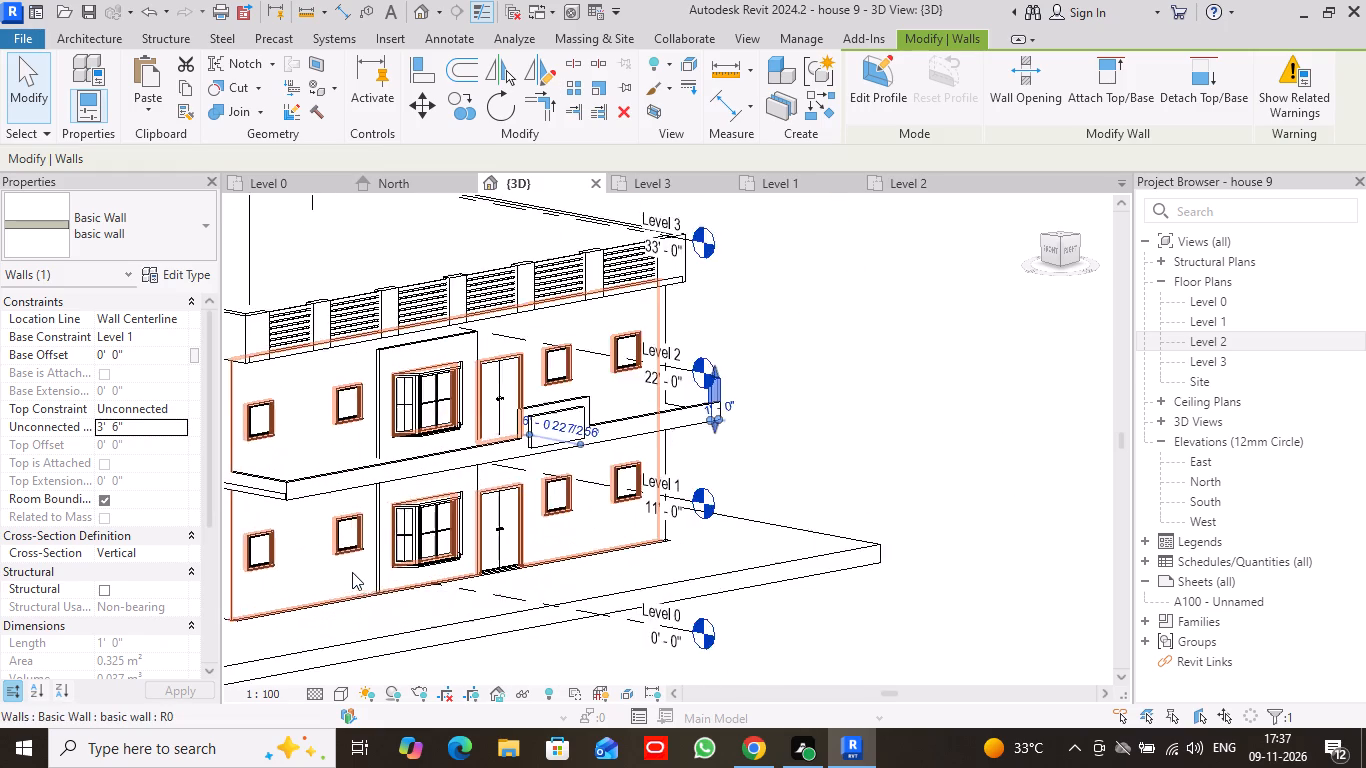
scroll(352, 572, up, 2)
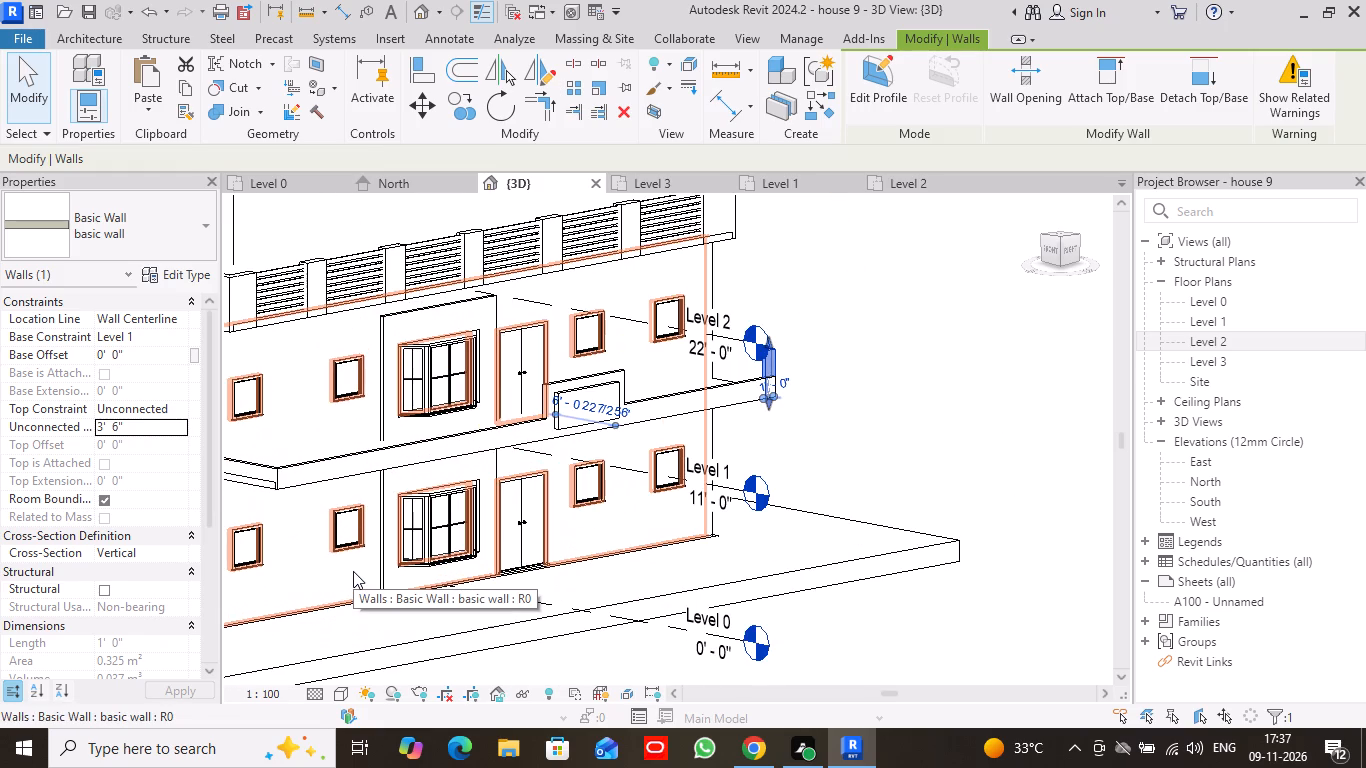
Set the unconnected height of the overhang's south-end wall to 4' 0".
click(247, 464)
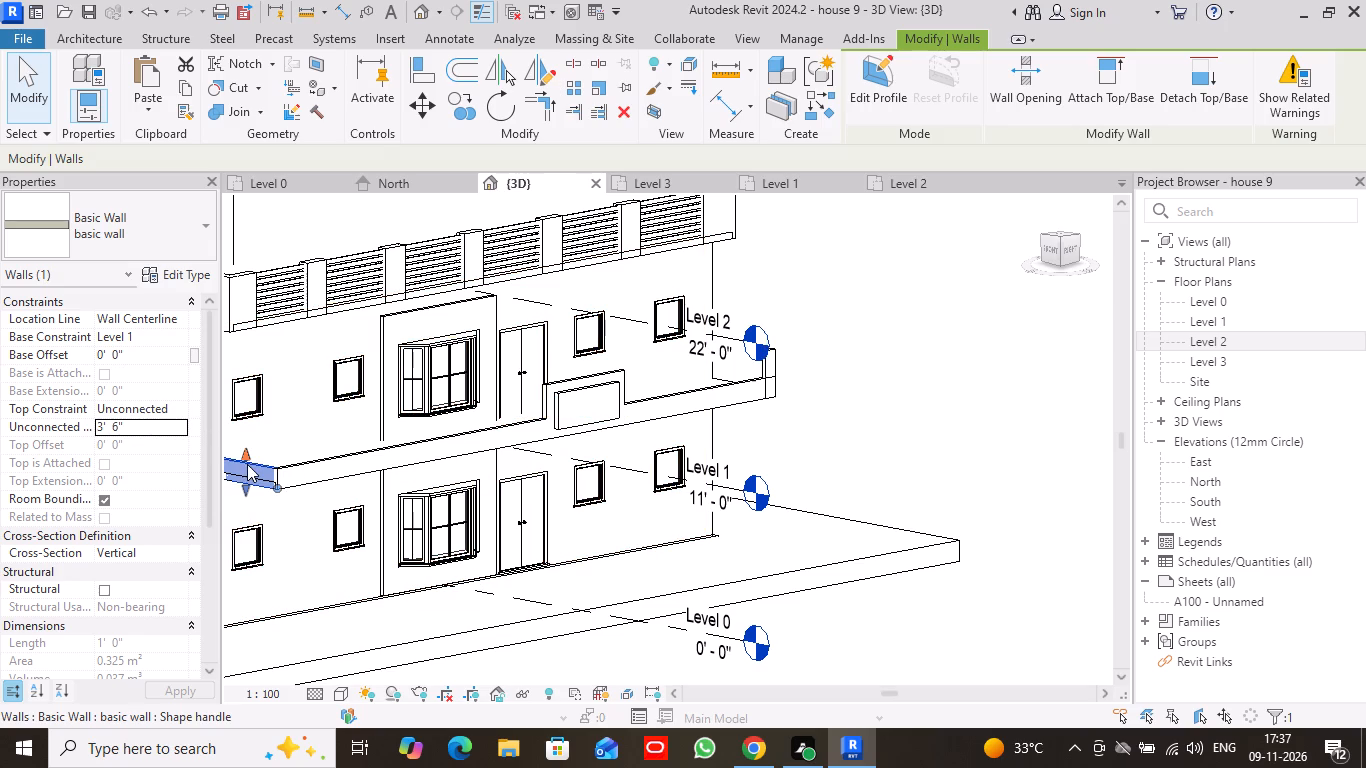
click(131, 426)
drag(131, 426, 93, 423)
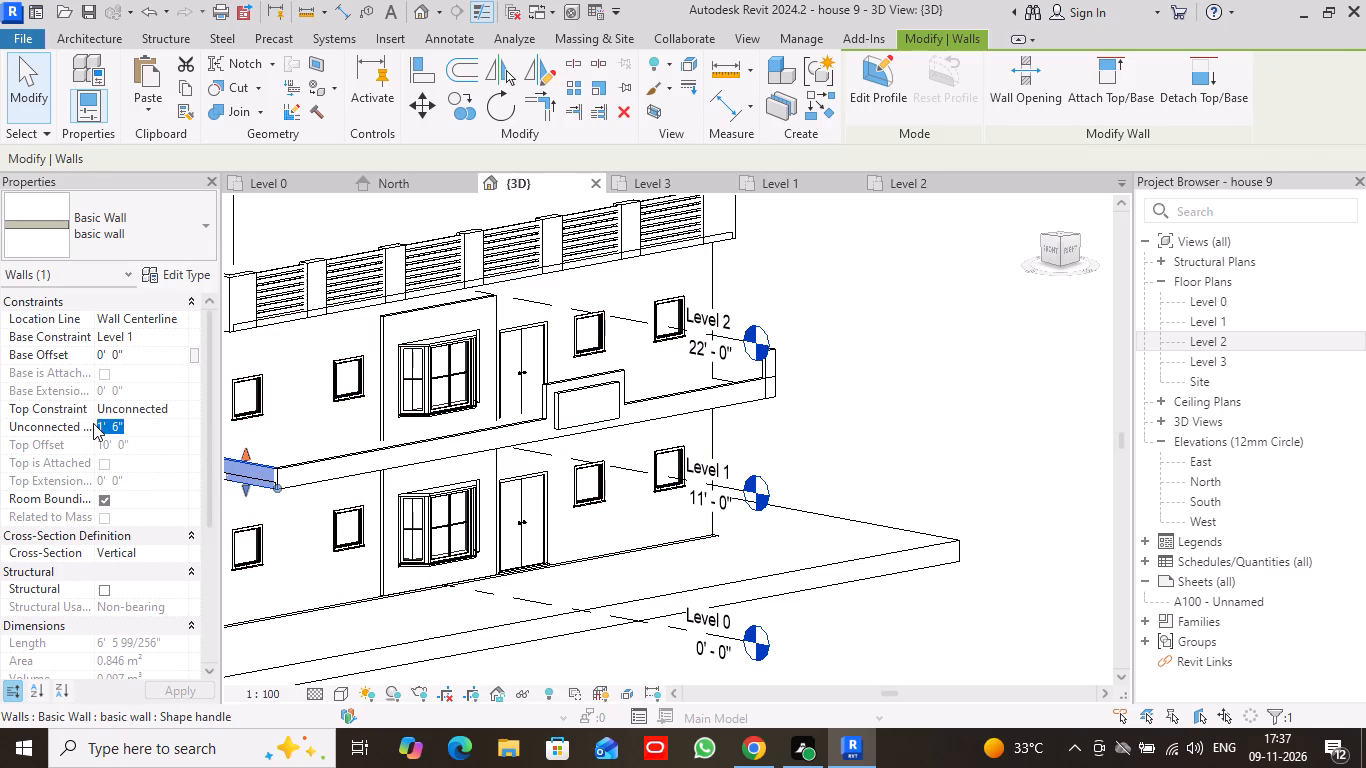
key(4)
key(apostrophe)
key(Return)
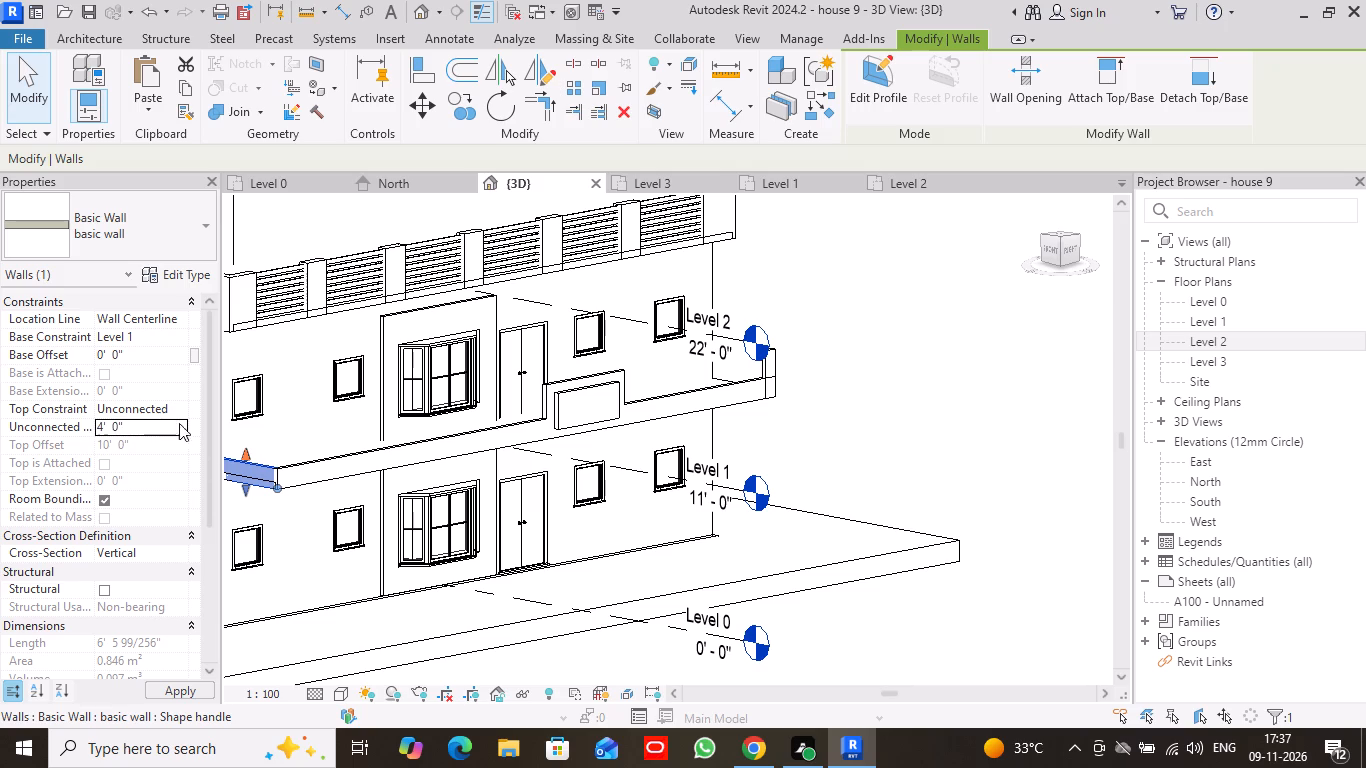
click(176, 693)
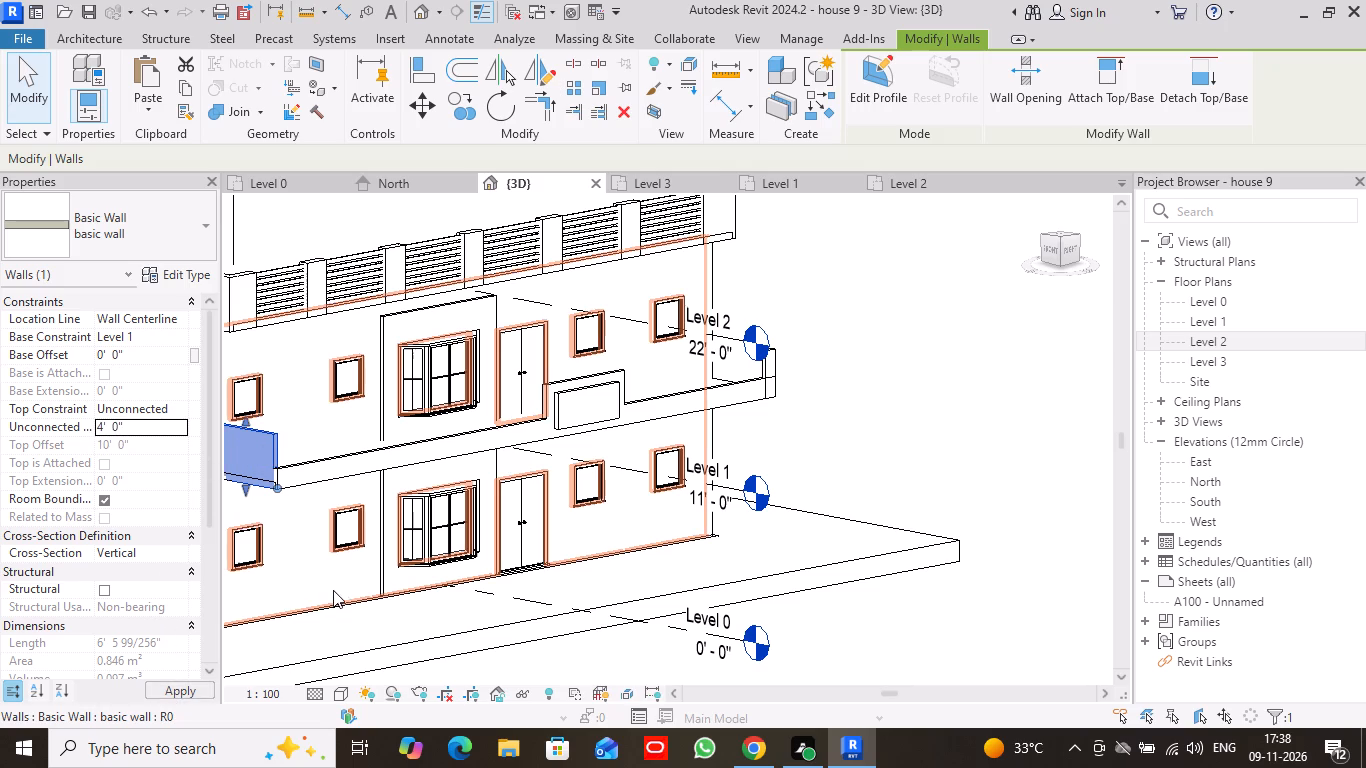
scroll(344, 580, down, 1)
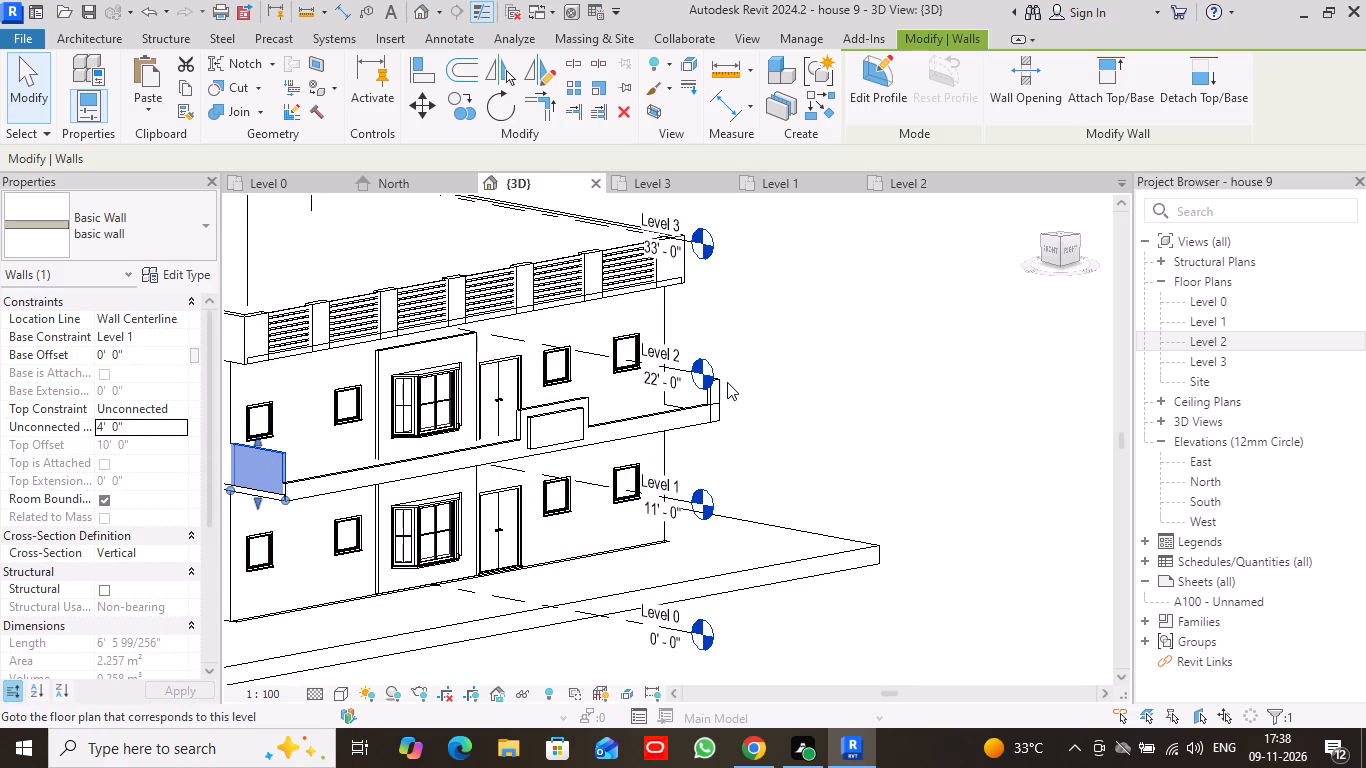
Delete the 1' long wall stub at the overhang's north corner in the Level 1 plan.
click(786, 186)
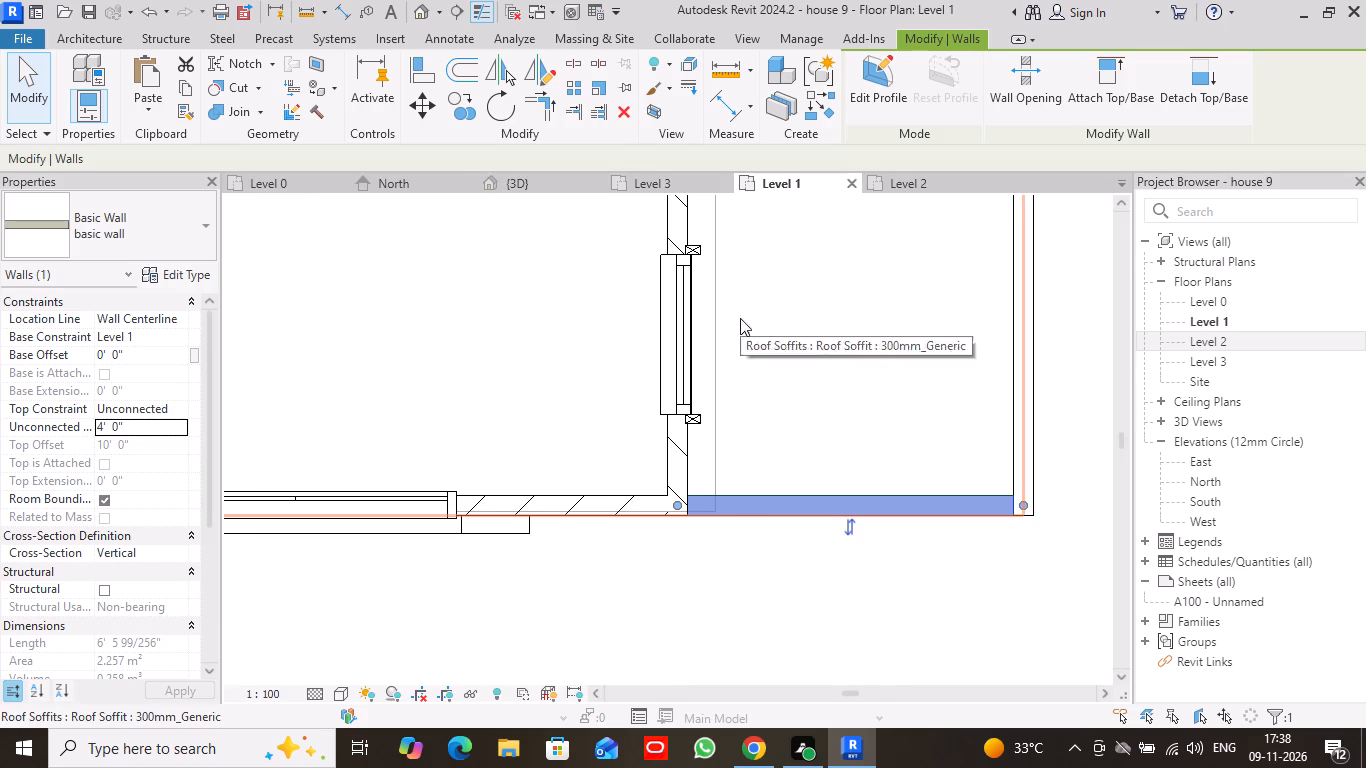
scroll(740, 318, down, 4)
middle_drag(766, 306, 688, 639)
scroll(727, 398, down, 6)
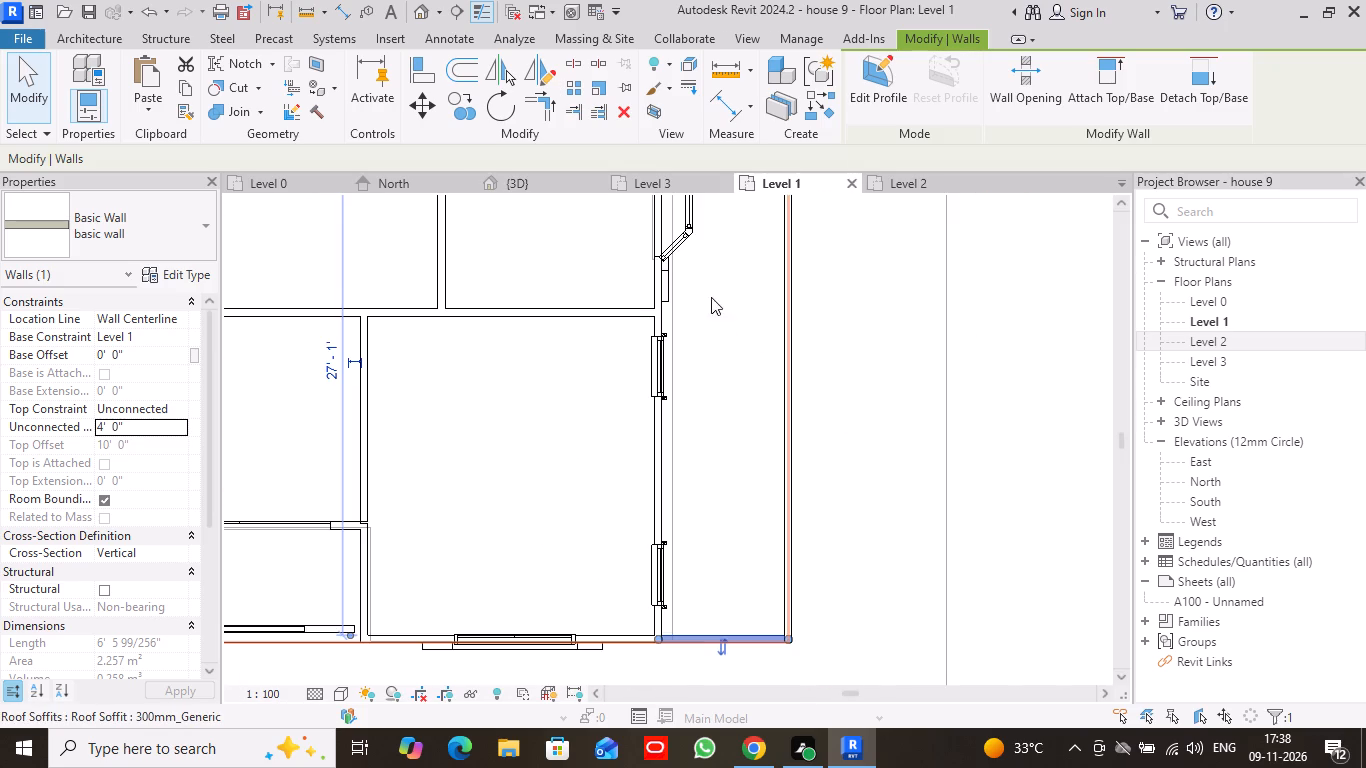
middle_drag(709, 292, 620, 655)
middle_drag(713, 319, 634, 632)
scroll(560, 562, up, 9)
middle_drag(635, 629, 710, 449)
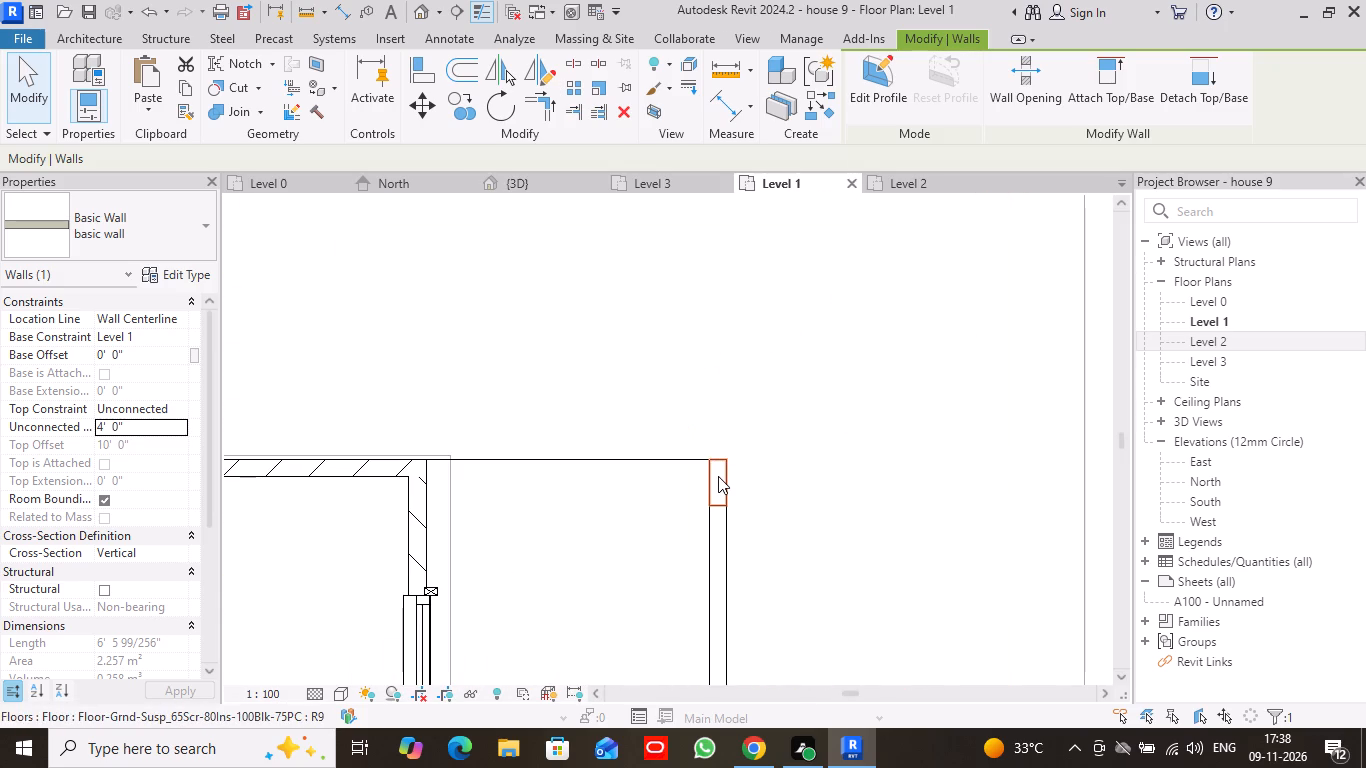
click(718, 476)
right_click(720, 480)
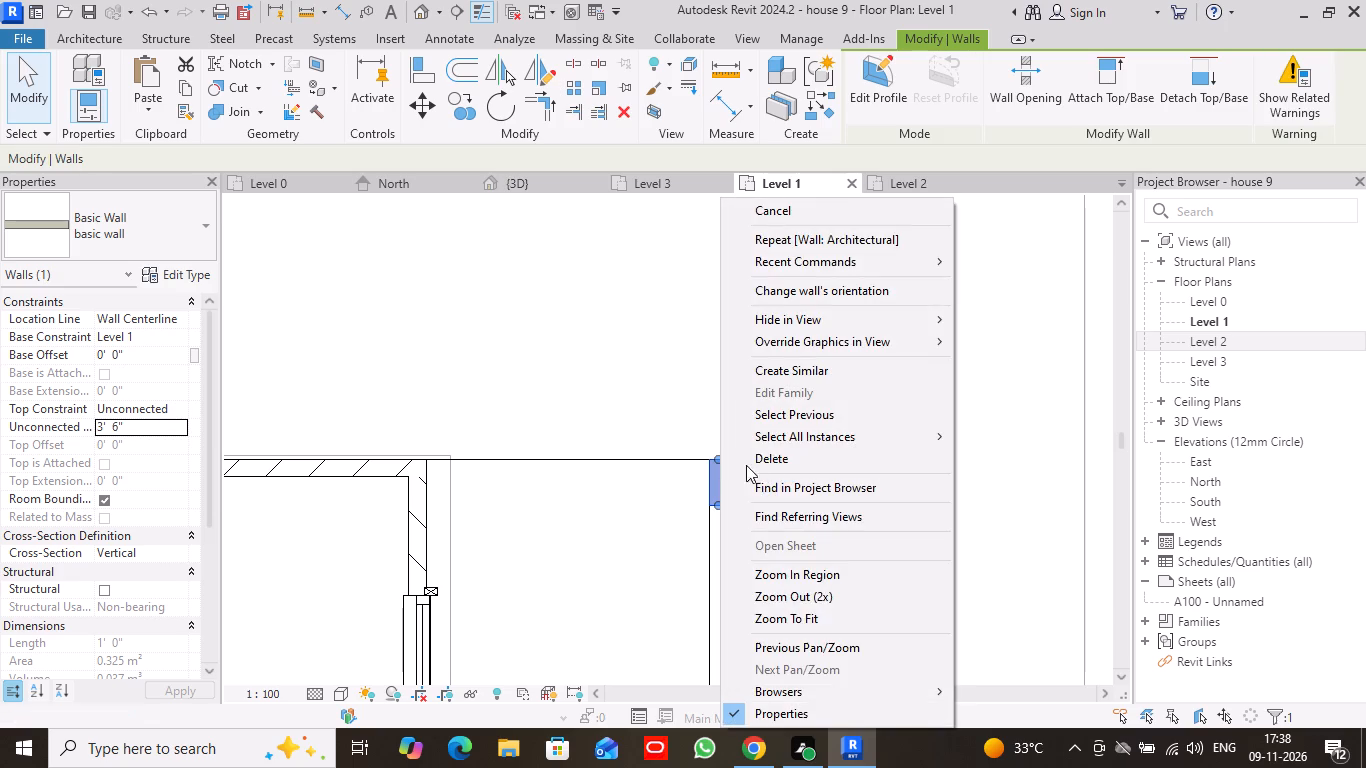
click(765, 458)
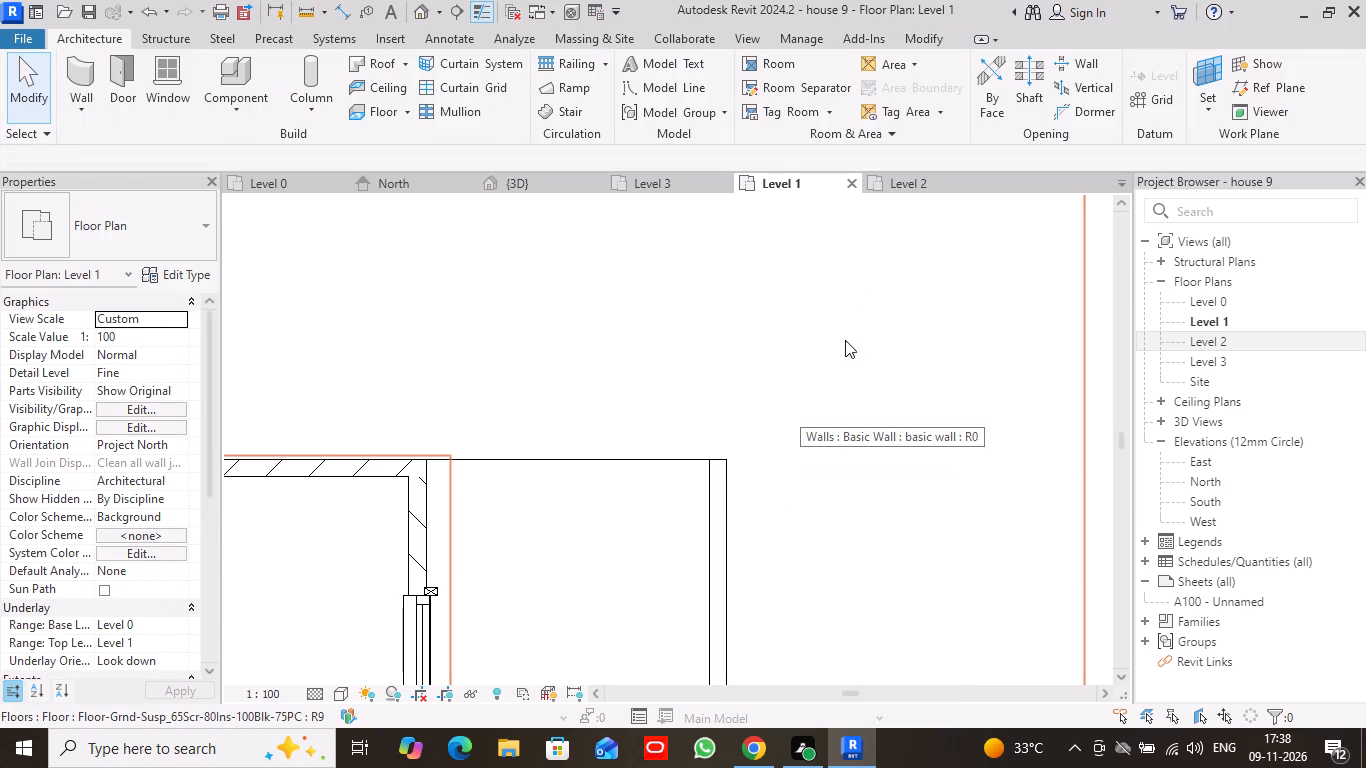
Draw a 2' 6" high basic wall about 5' 9" long on Level 1, along the overhang's north end from the parapet toward the house corner.
click(83, 75)
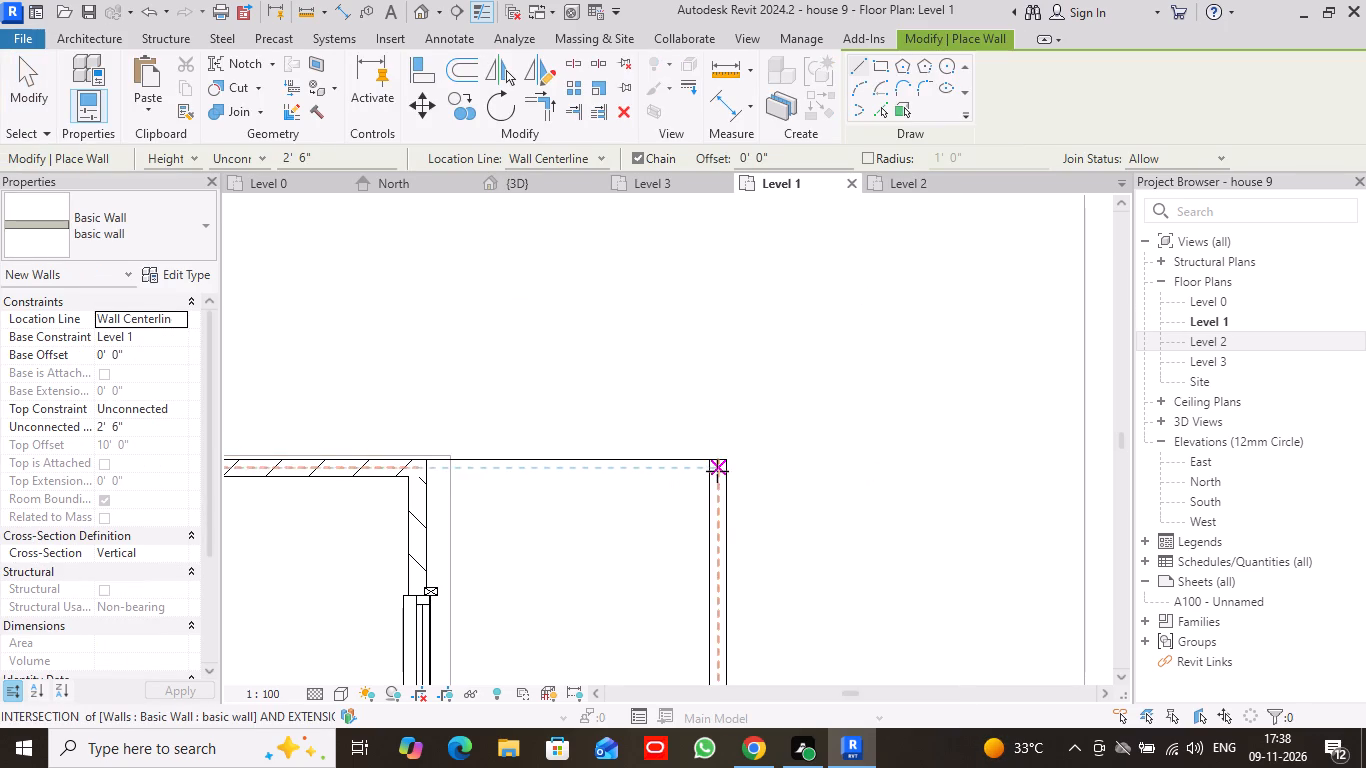
scroll(713, 466, up, 8)
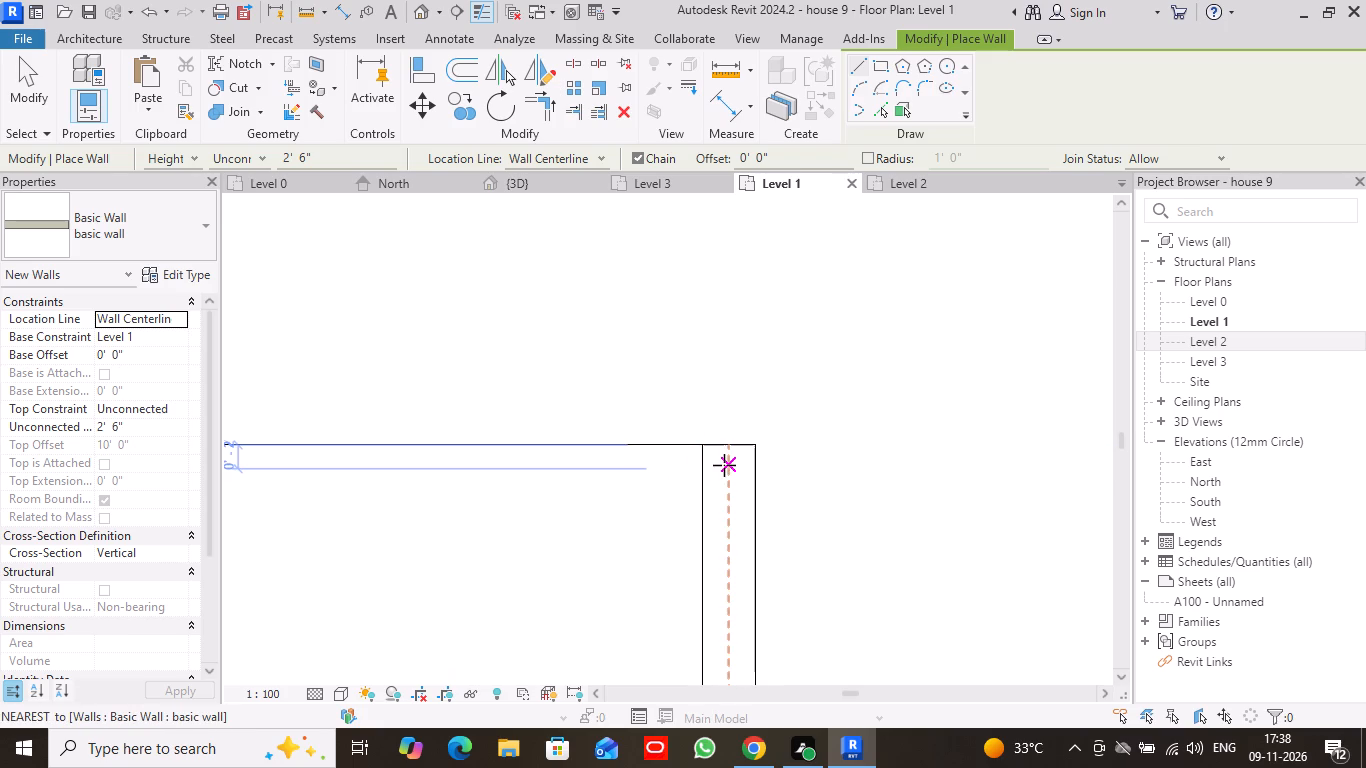
click(724, 465)
scroll(402, 469, down, 2)
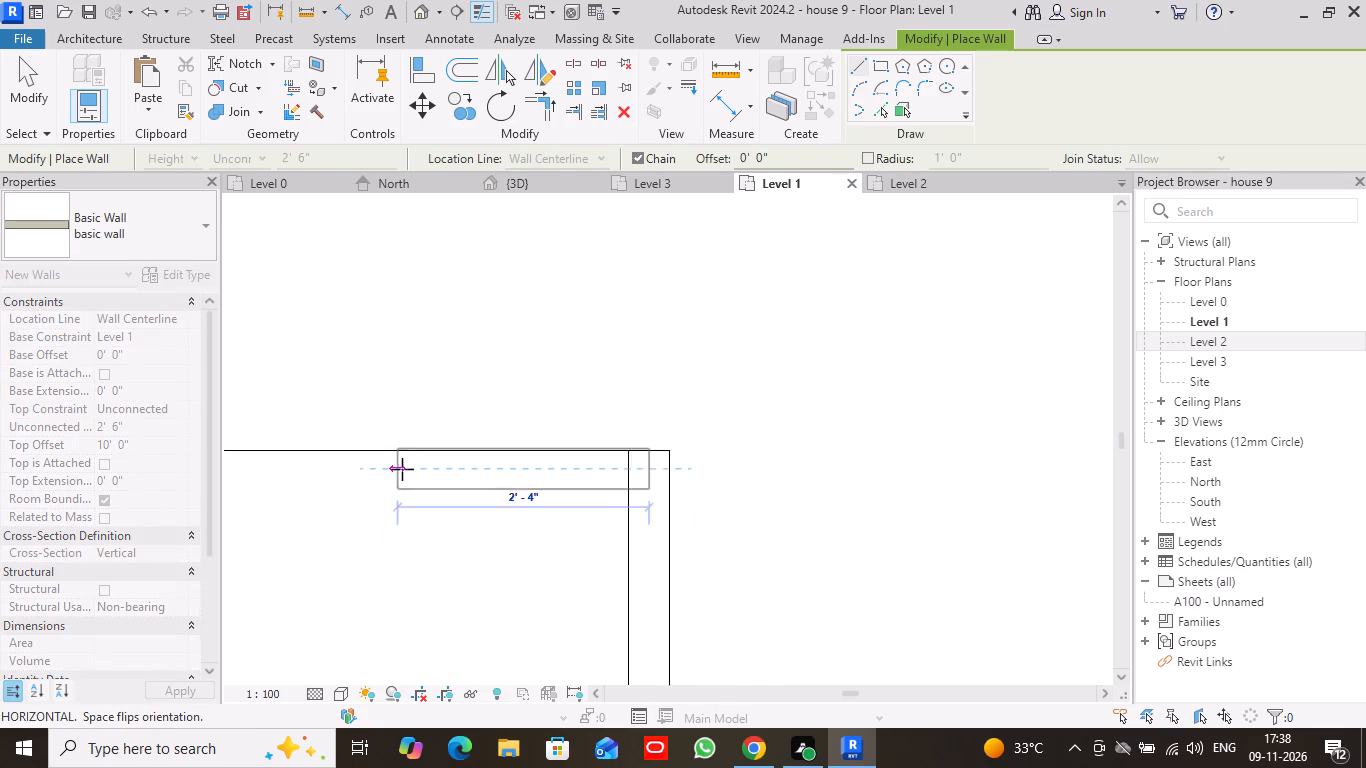
scroll(402, 469, down, 3)
scroll(411, 466, up, 1)
scroll(411, 466, down, 2)
middle_drag(407, 466, 679, 487)
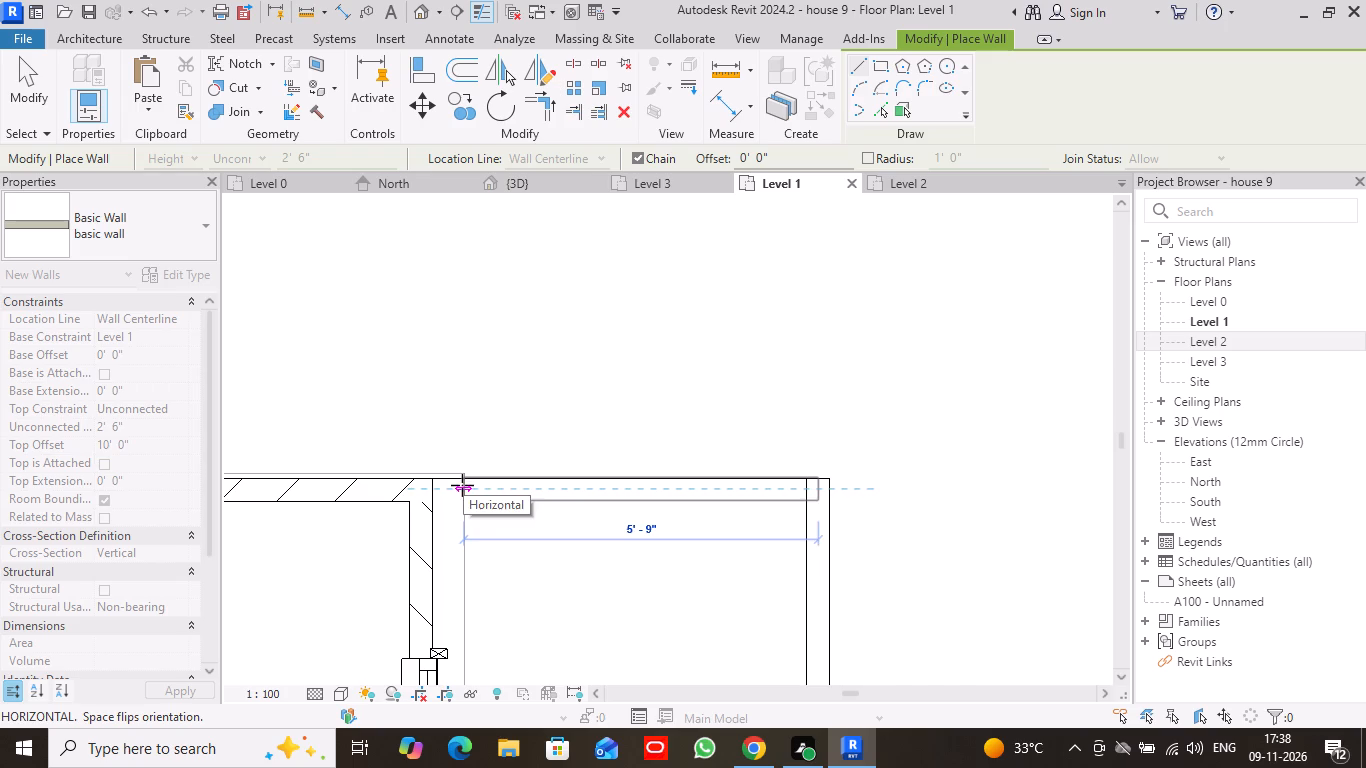
scroll(462, 485, up, 15)
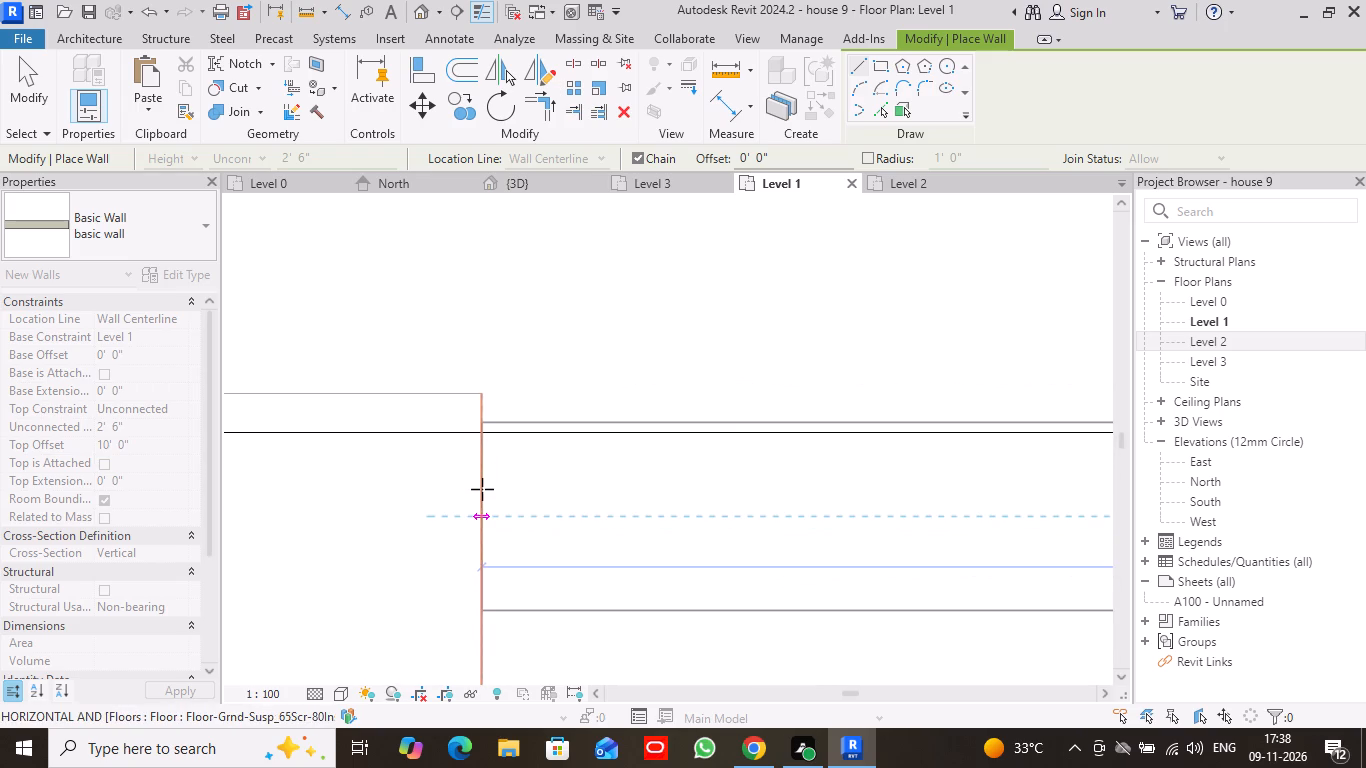
click(482, 489)
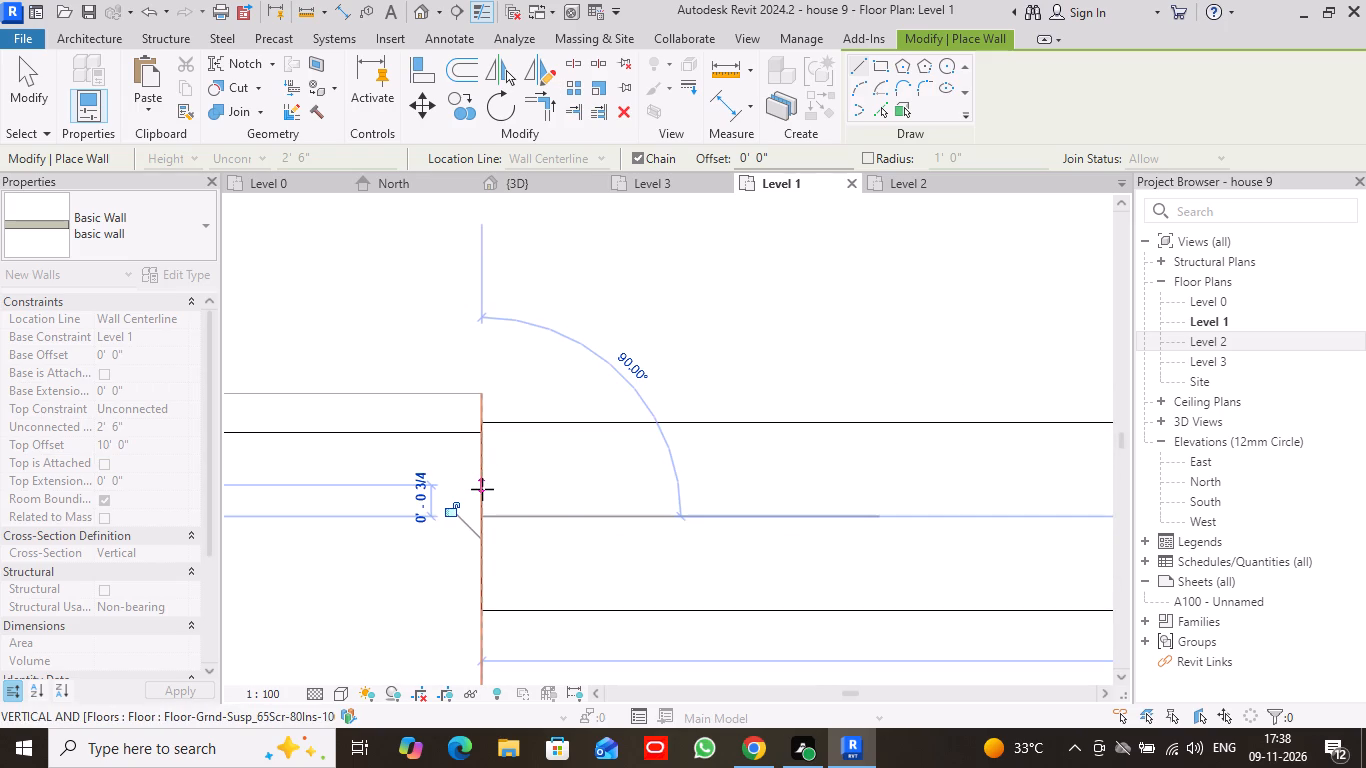
scroll(482, 491, down, 17)
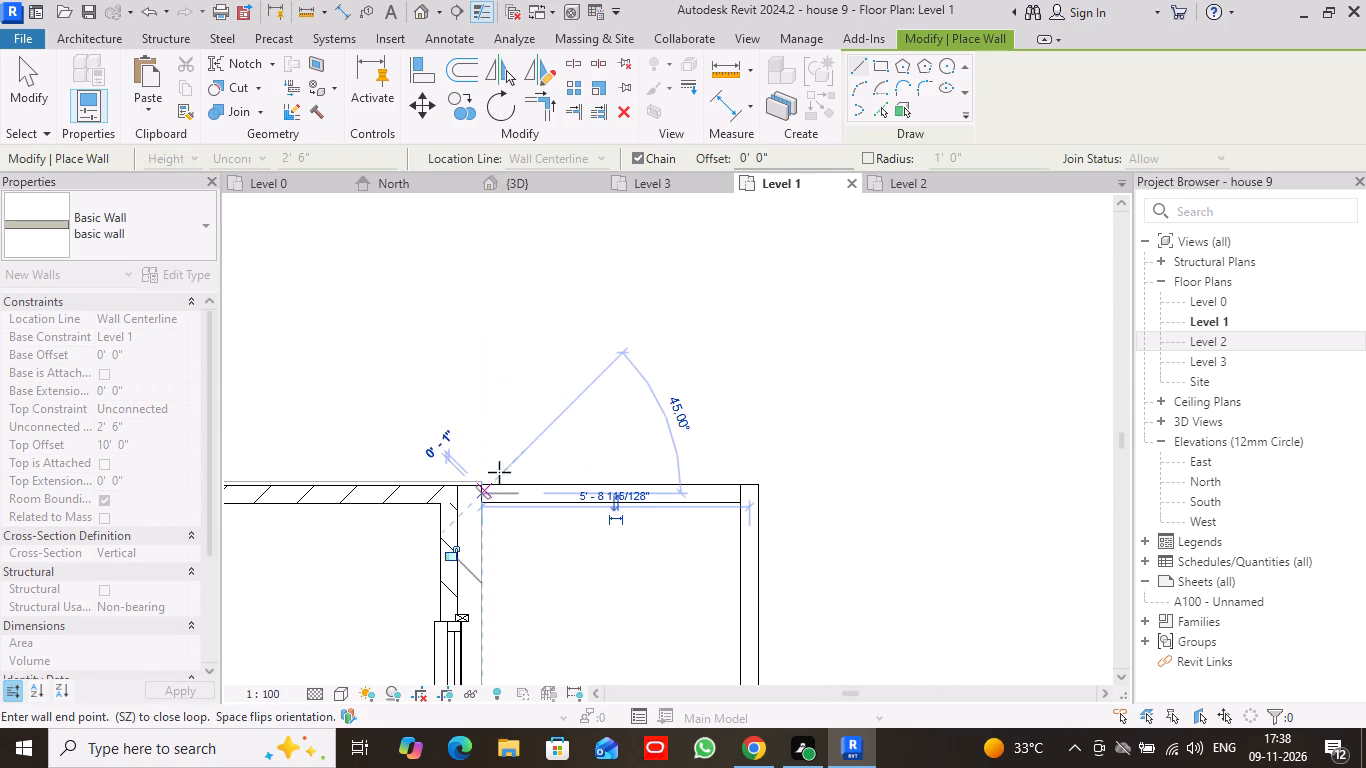
click(32, 100)
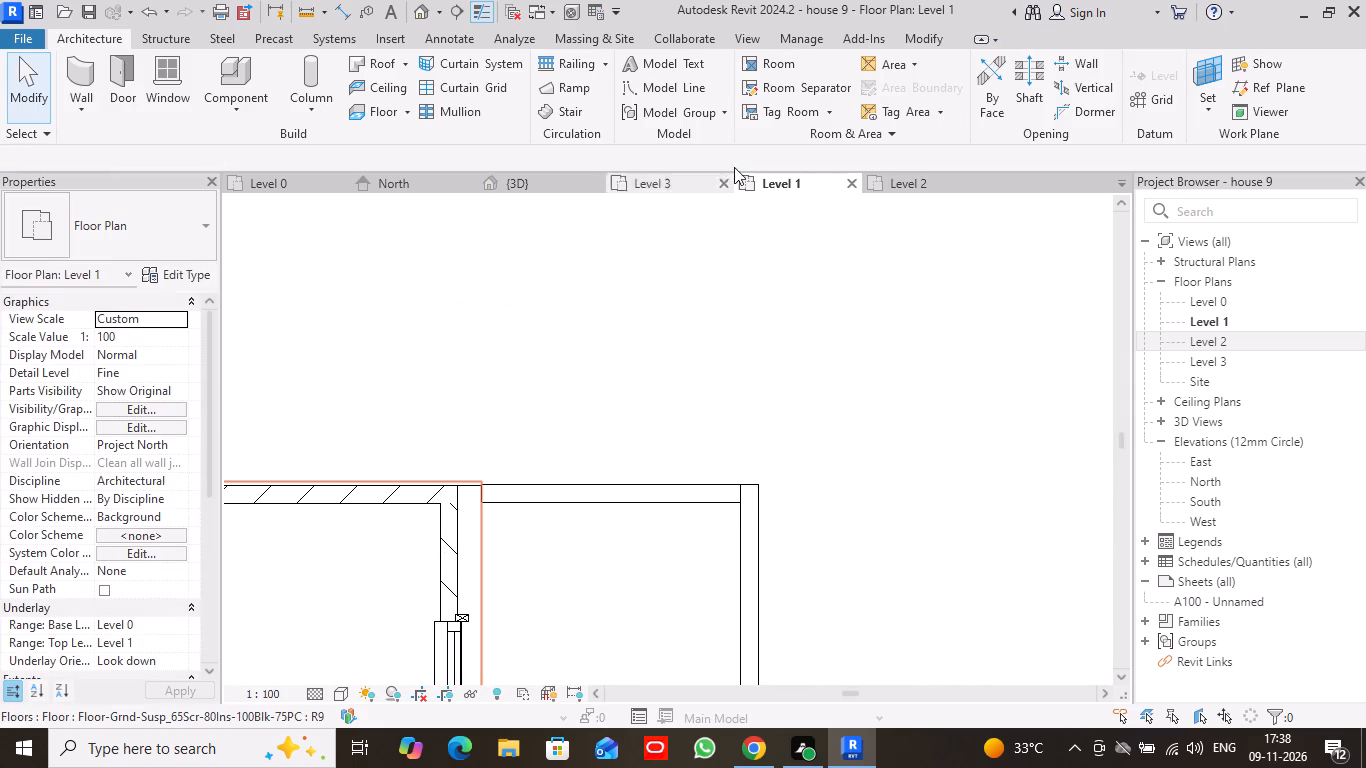
Set the unconnected height of the overhang's north-end wall to 4' 0" in the 3D view.
click(554, 183)
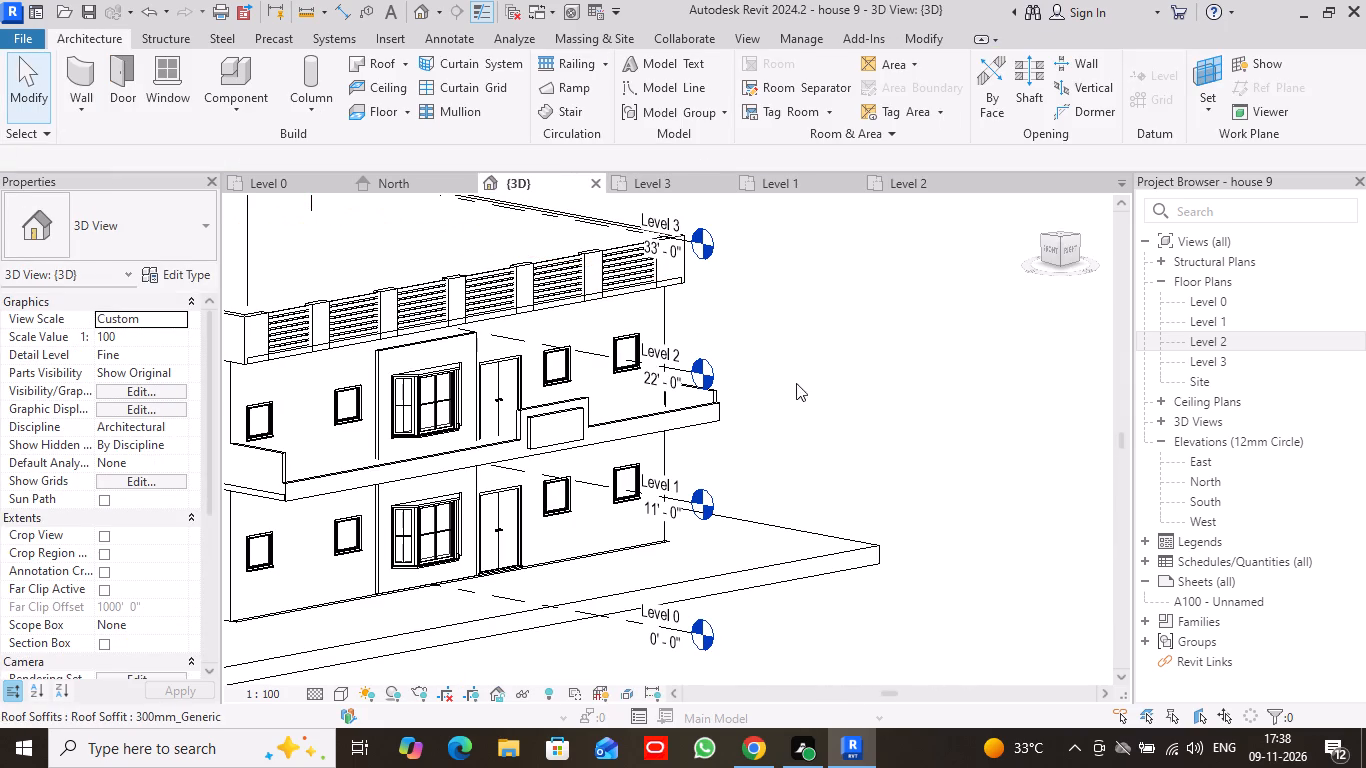
click(714, 395)
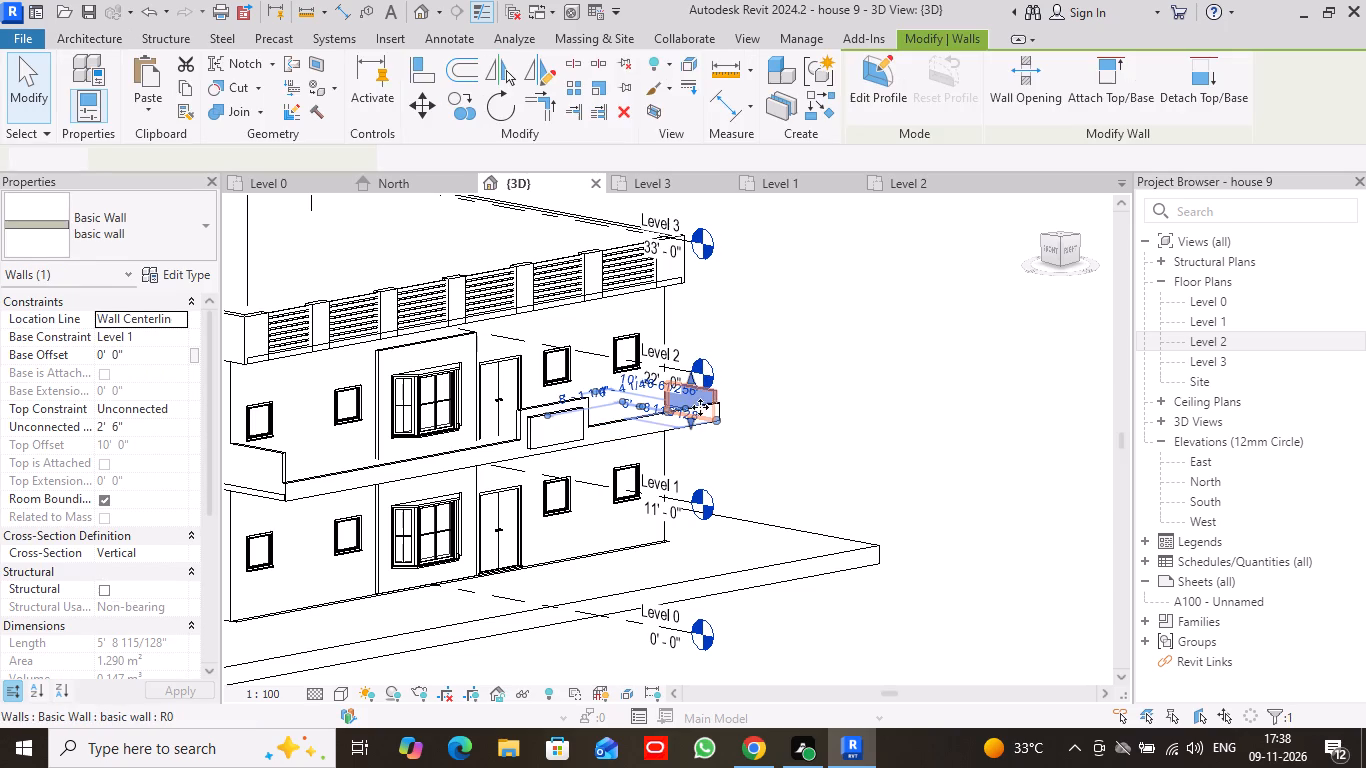
click(129, 424)
drag(129, 424, 80, 424)
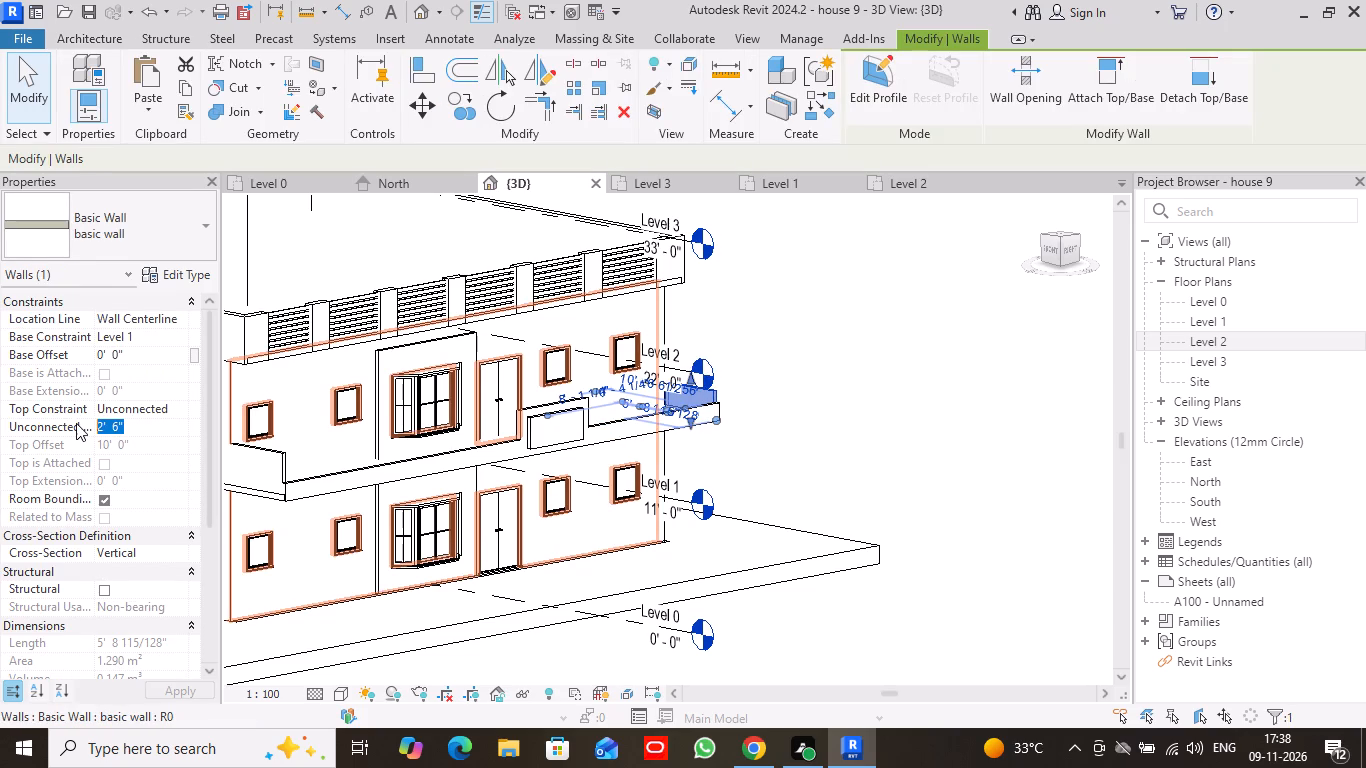
key(4)
key(apostrophe)
key(Return)
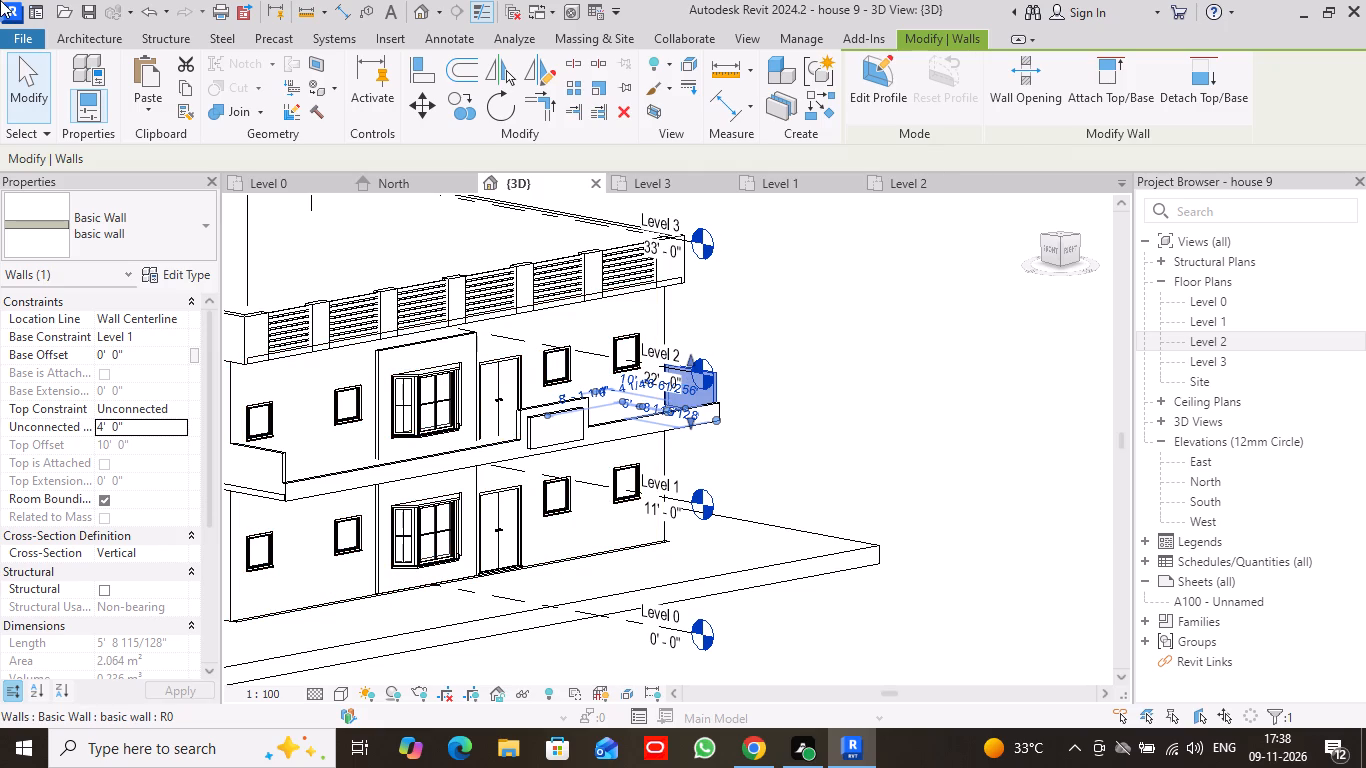
click(46, 75)
Inspect the raised north-end wall and the long low parapet wall beside the raised panel in 3D.
scroll(749, 441, up, 5)
scroll(763, 419, down, 2)
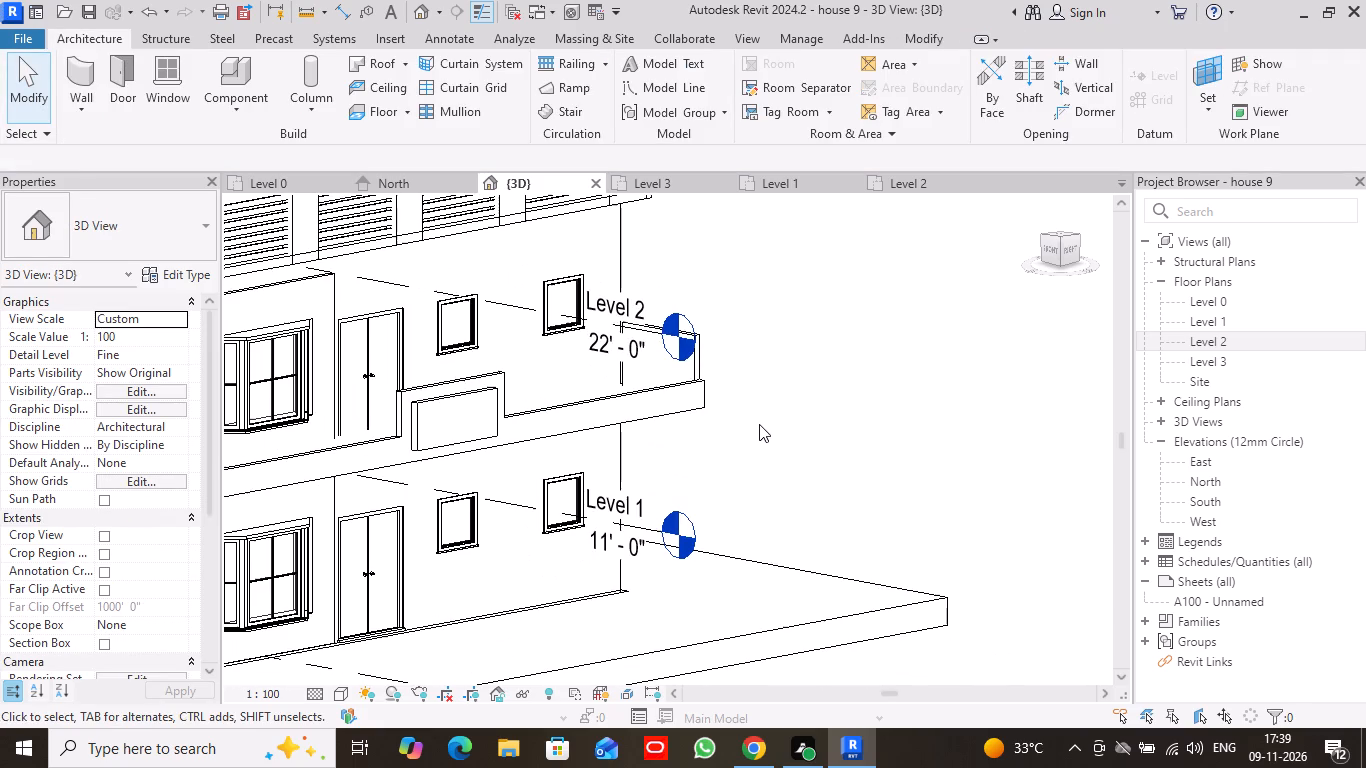
middle_drag(738, 392, 864, 330)
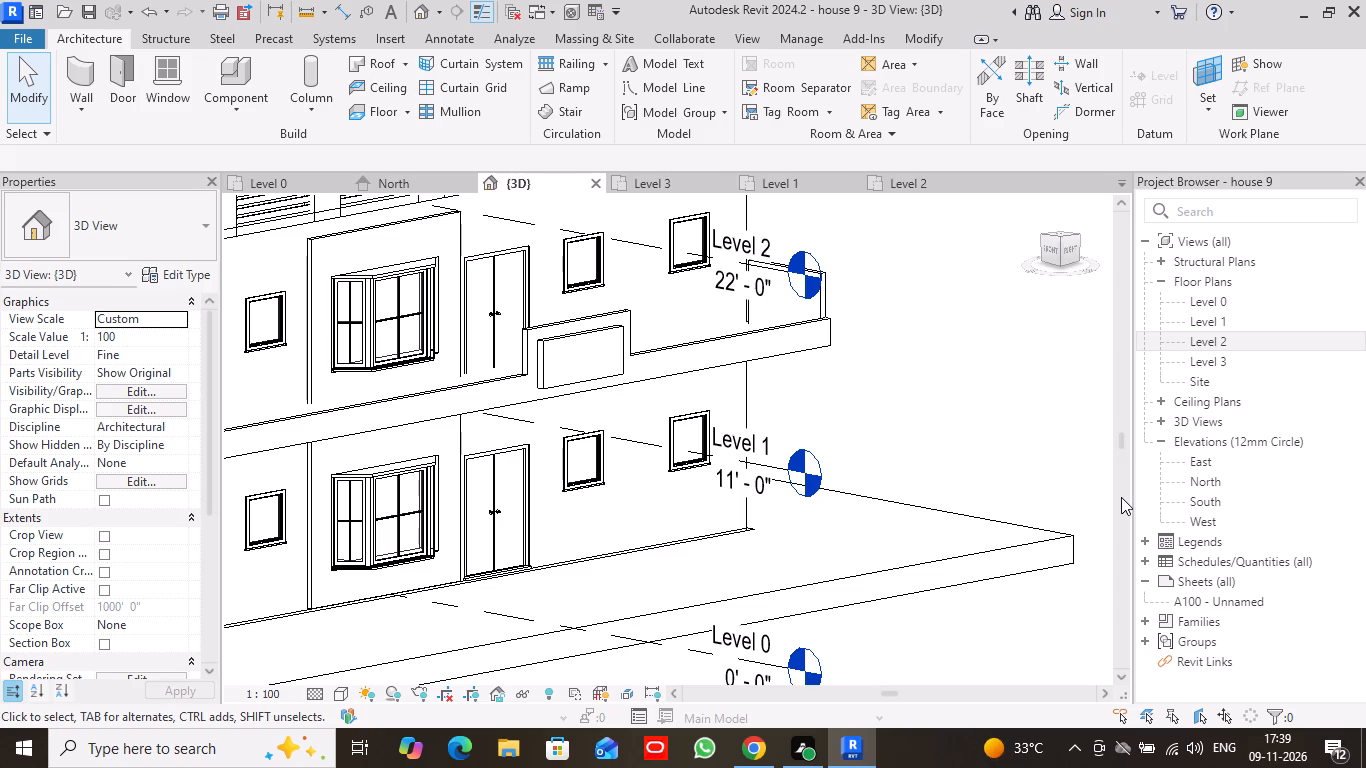
click(429, 403)
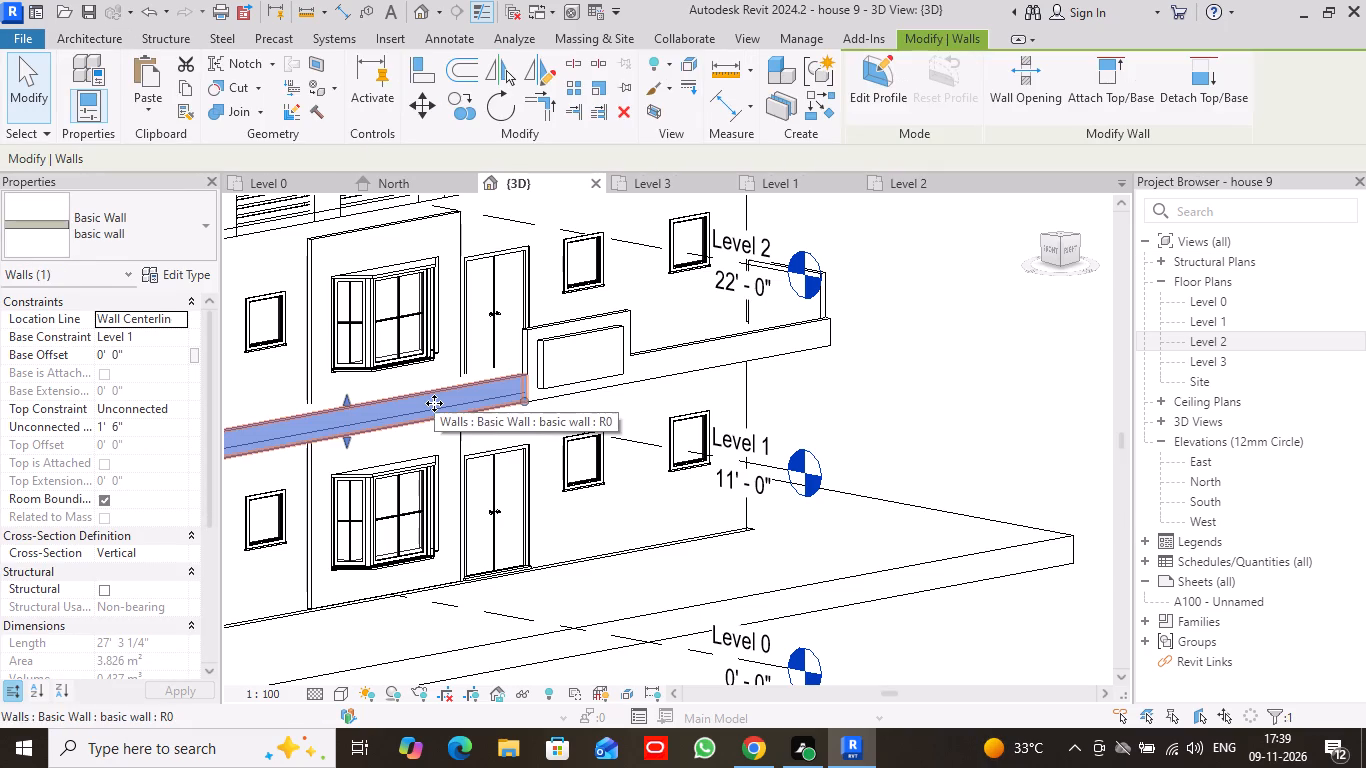
Start a new wall on Level 1 using the Curtain_Wall-Empty type.
click(36, 92)
click(82, 83)
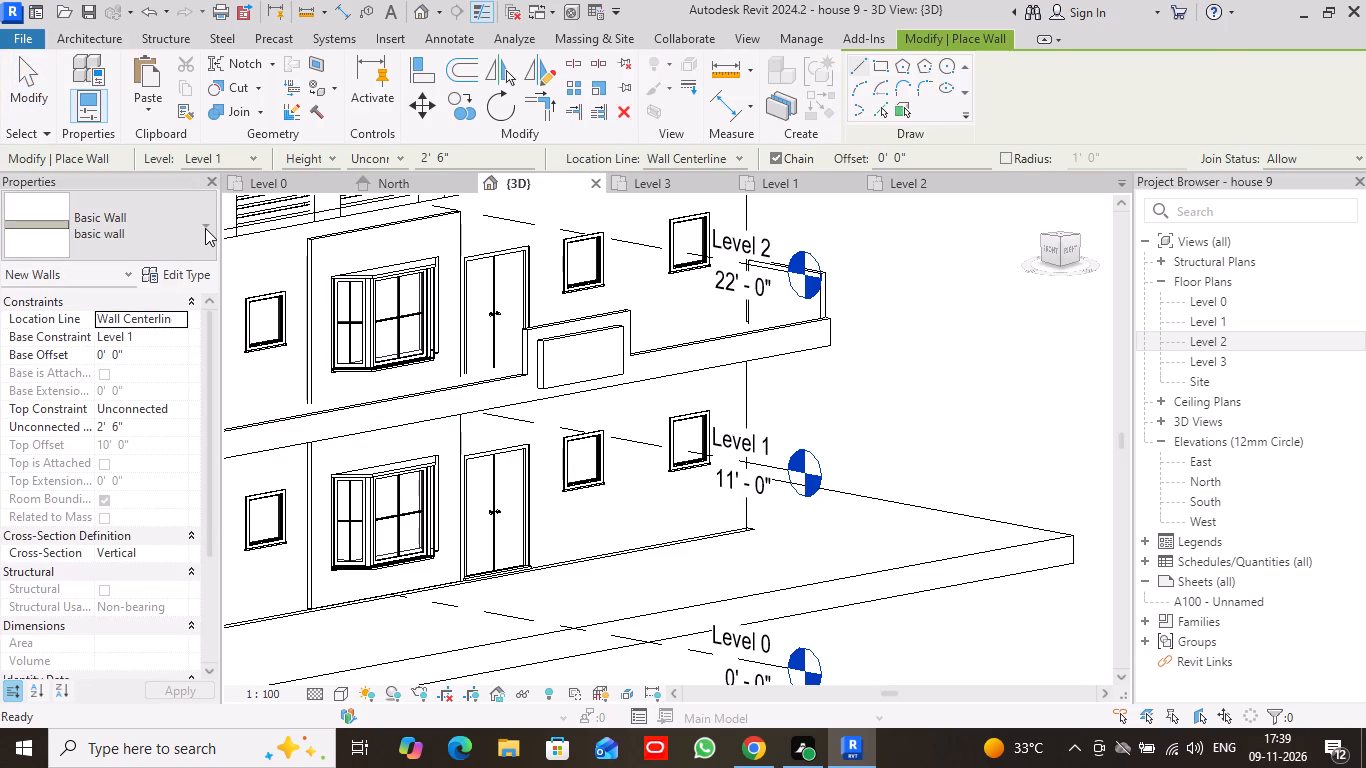
click(205, 228)
scroll(132, 292, down, 13)
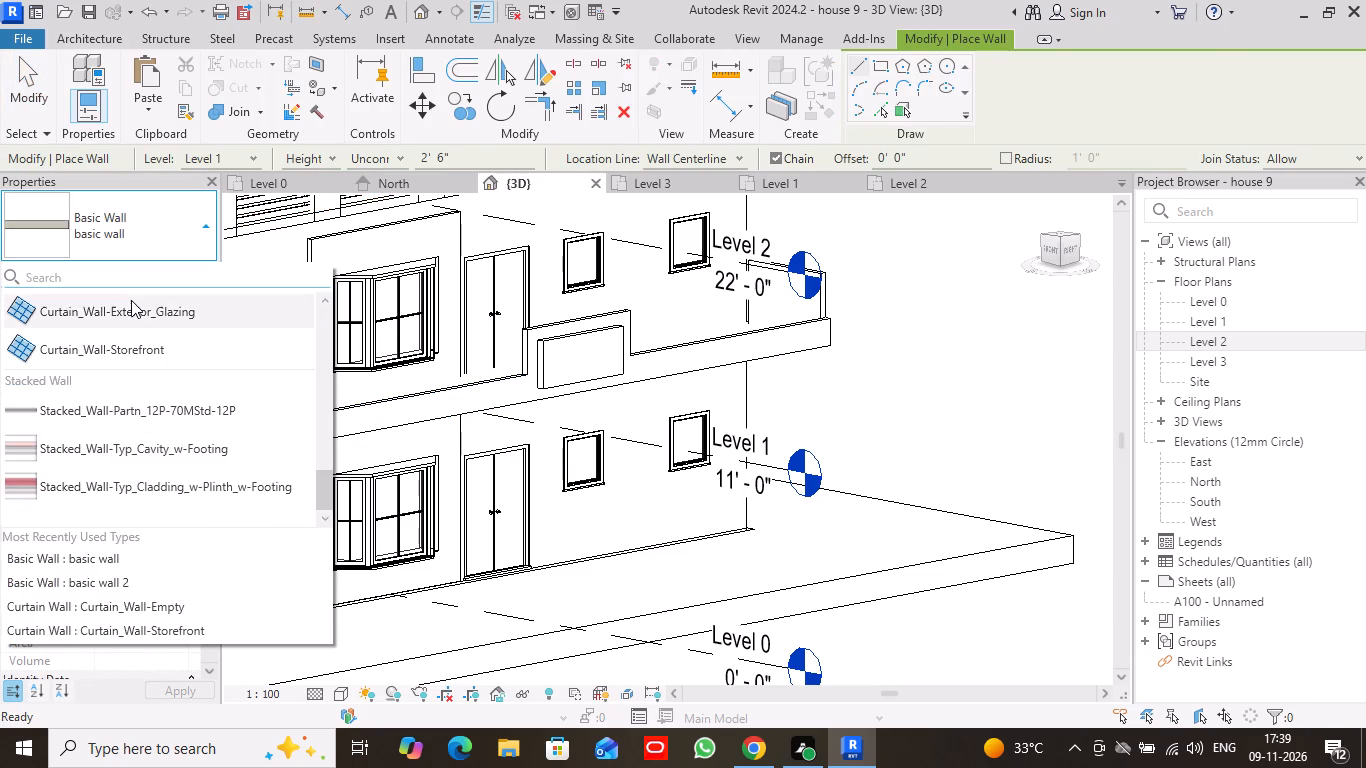
scroll(131, 300, up, 3)
scroll(135, 388, down, 3)
scroll(174, 331, up, 1)
click(134, 369)
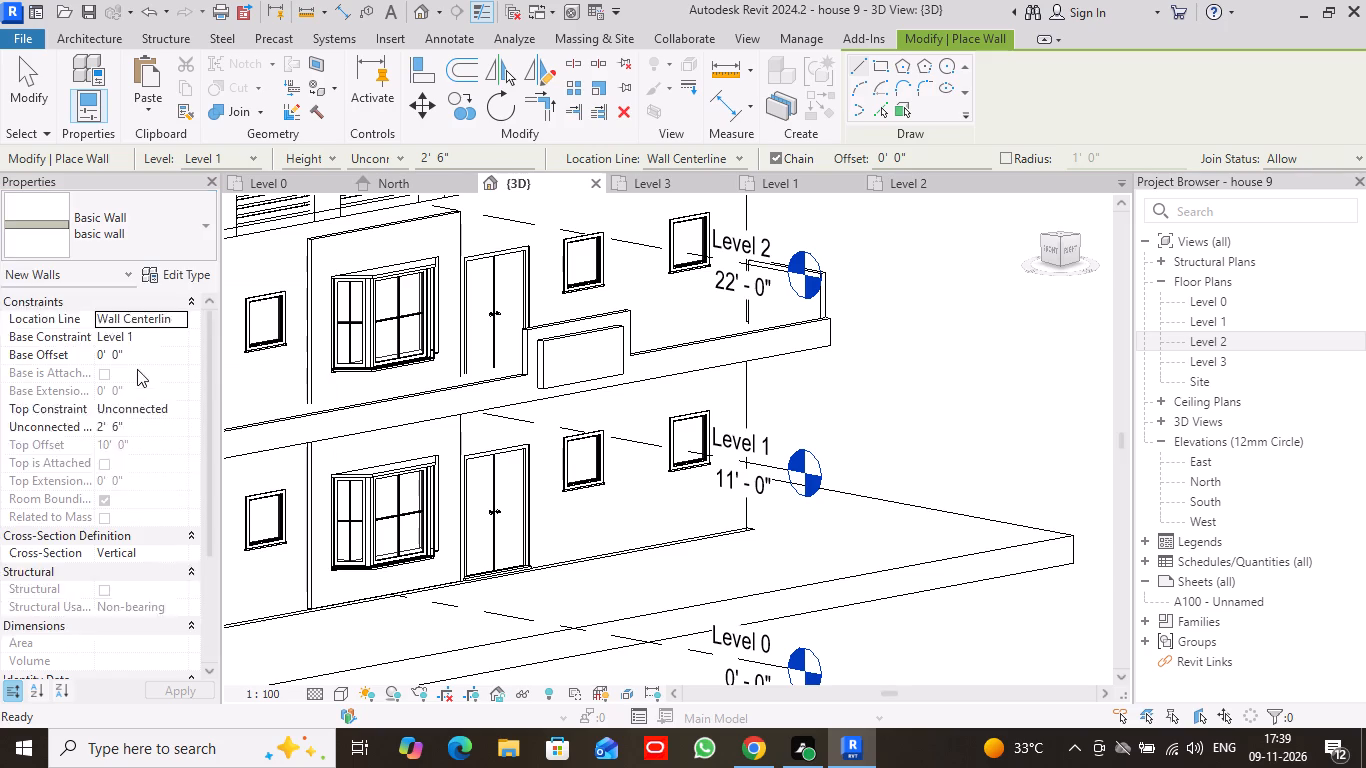
In the Level 1 plan, set the new curtain wall's base offset to 1.6'.
click(811, 184)
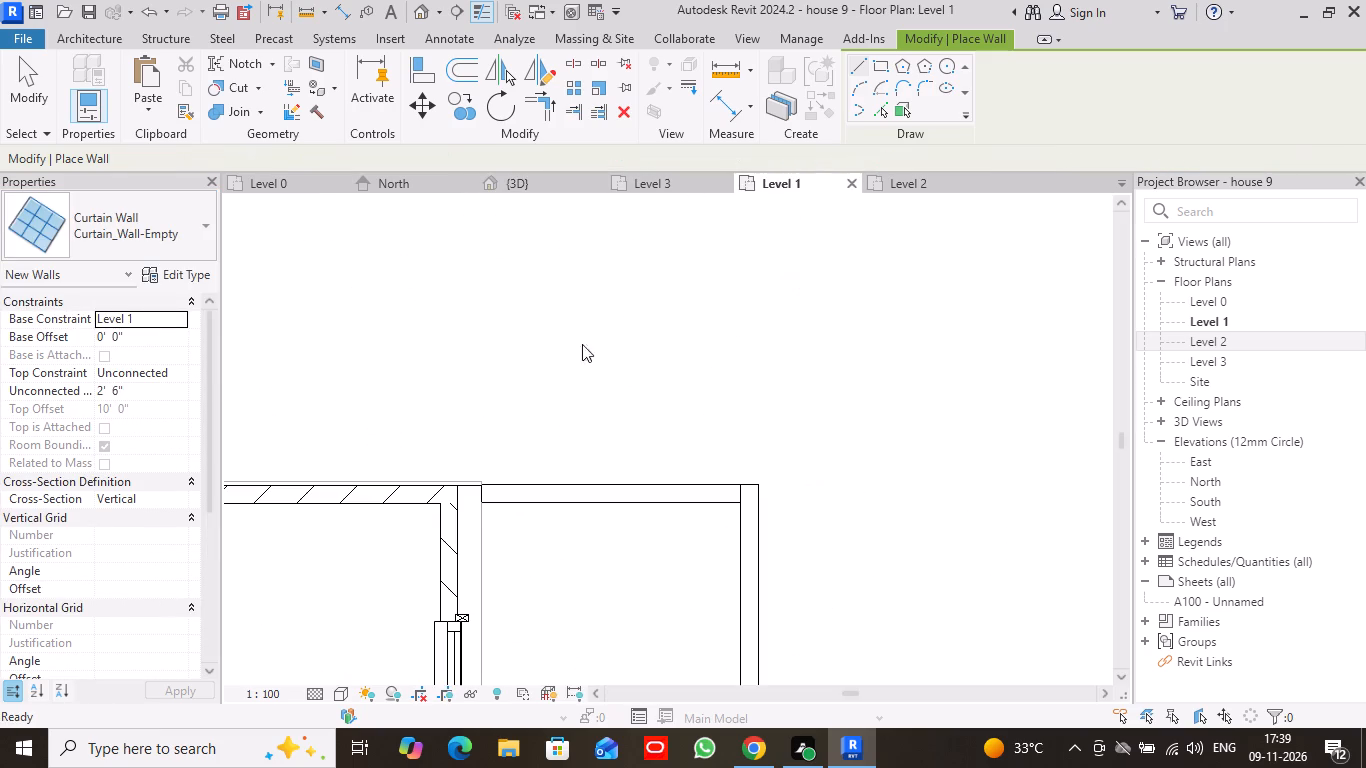
scroll(569, 440, down, 6)
middle_drag(606, 534, 635, 123)
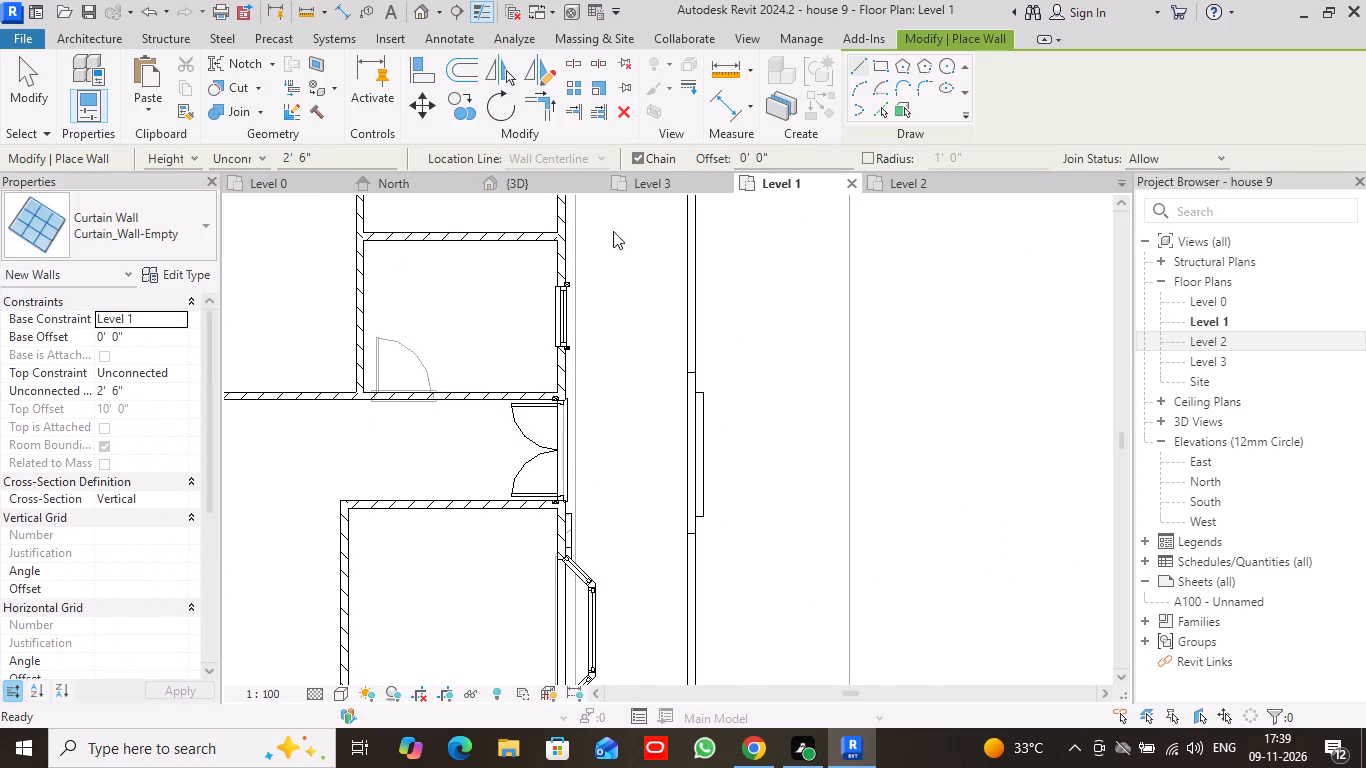
middle_drag(580, 528, 485, 263)
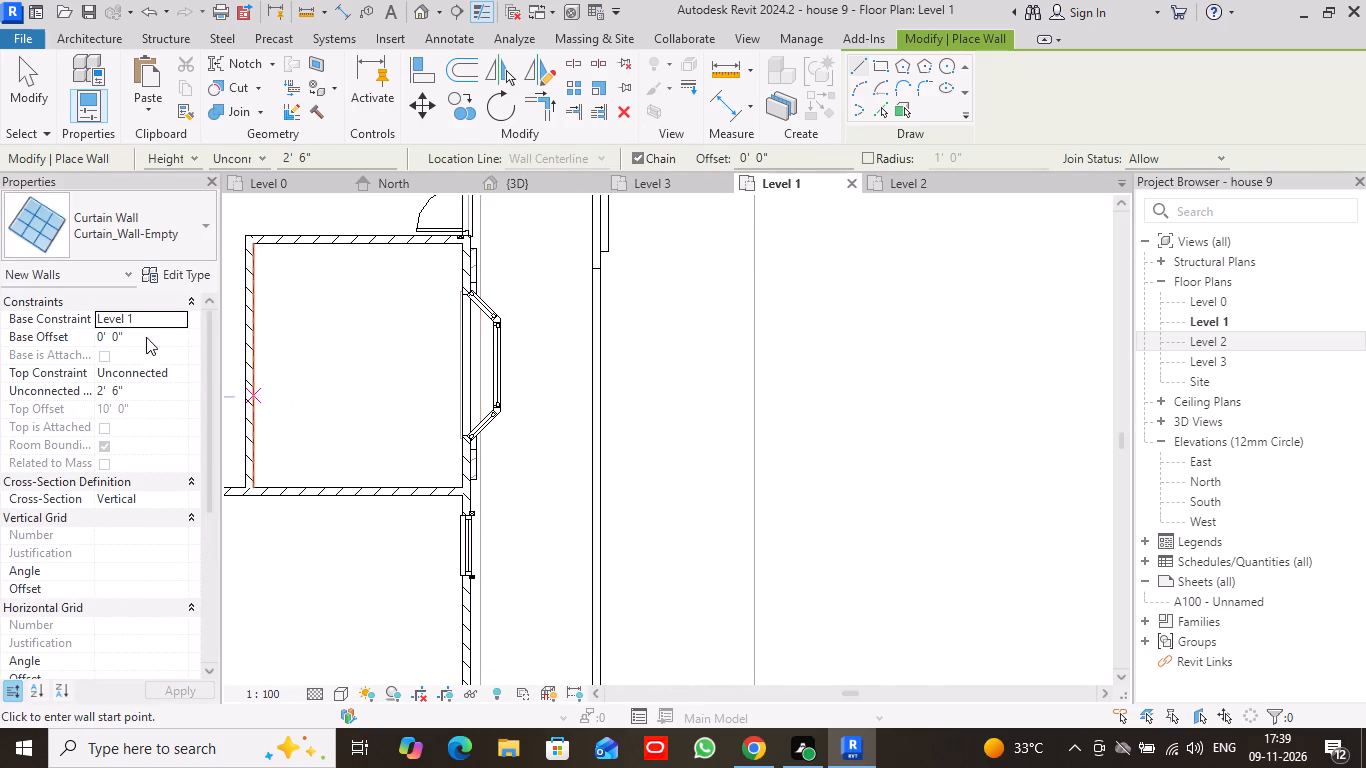
click(135, 335)
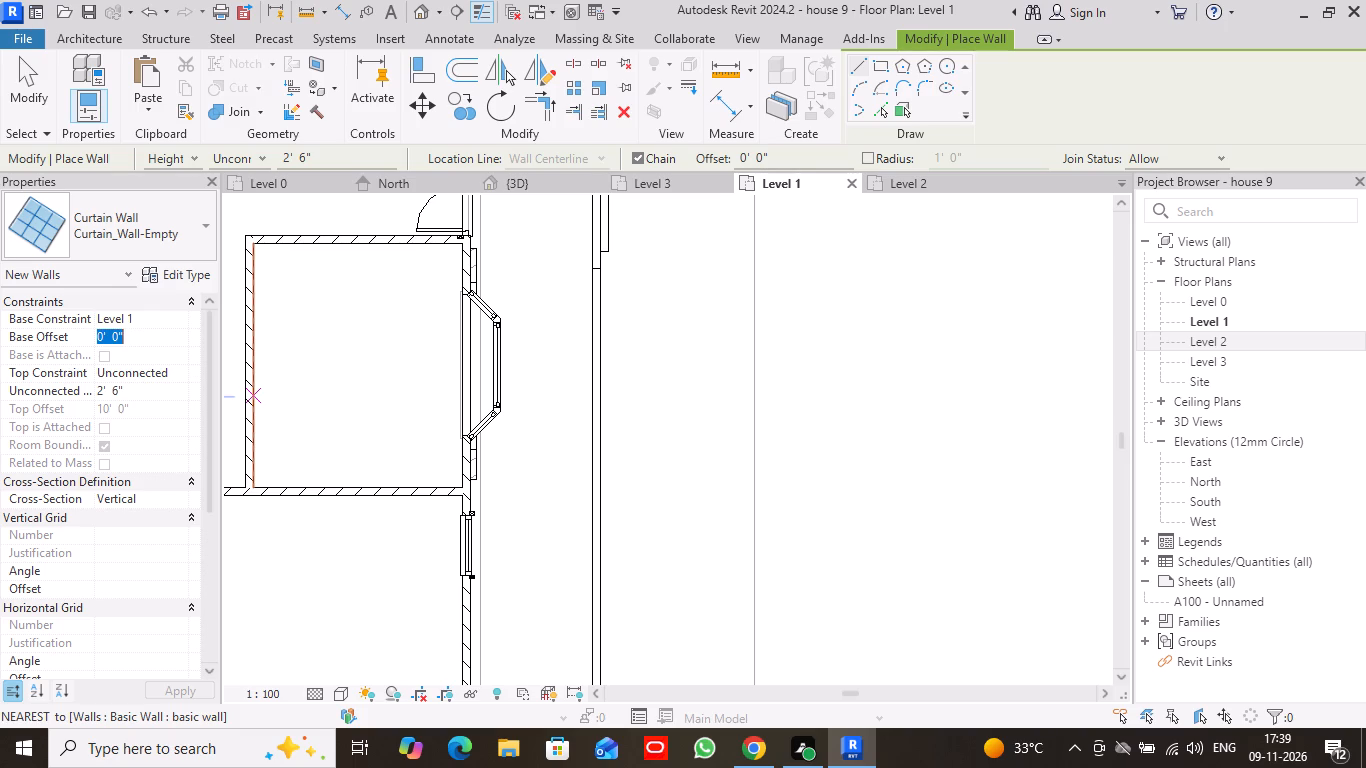
key(1)
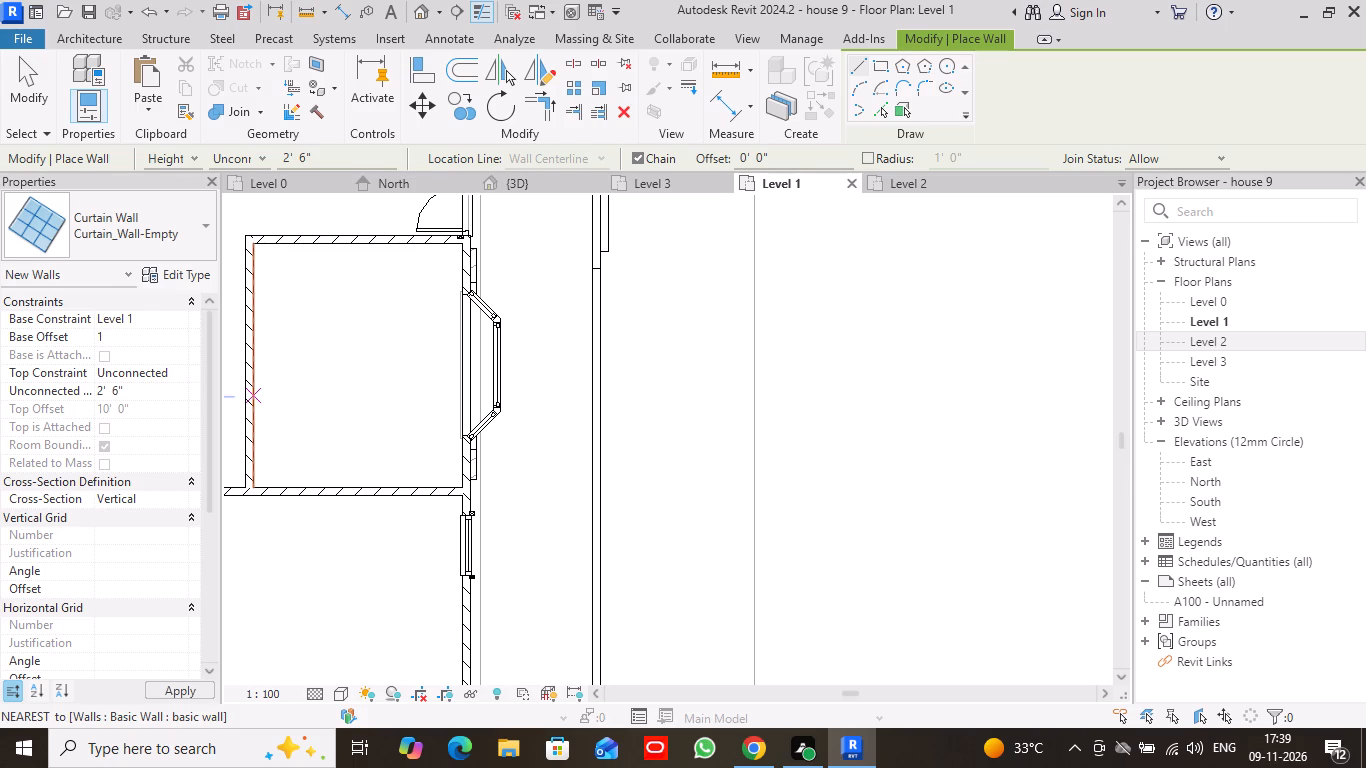
key(period)
key(6)
key(apostrophe)
key(Return)
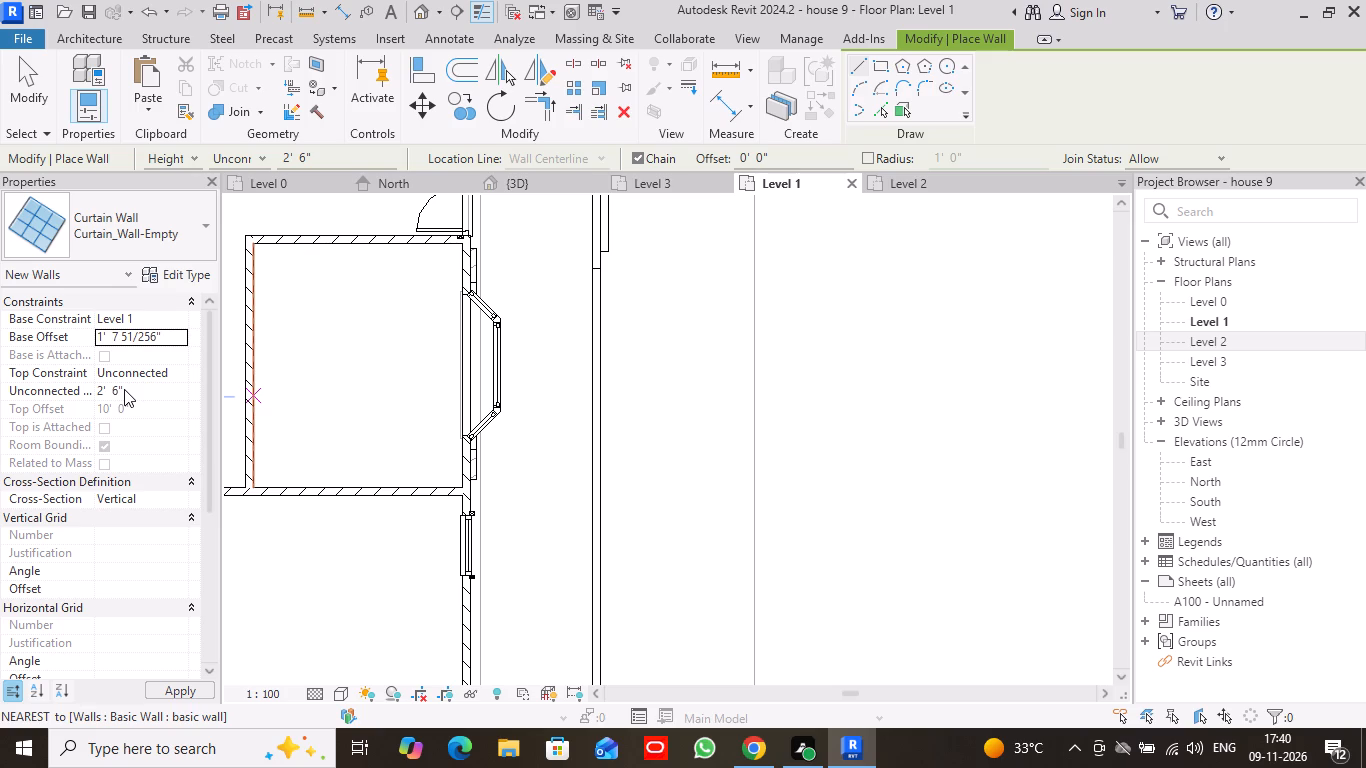
Set the new curtain wall's unconnected height to 2.6'.
click(124, 389)
drag(124, 389, 104, 396)
drag(104, 396, 97, 396)
key(2)
key(period)
key(6)
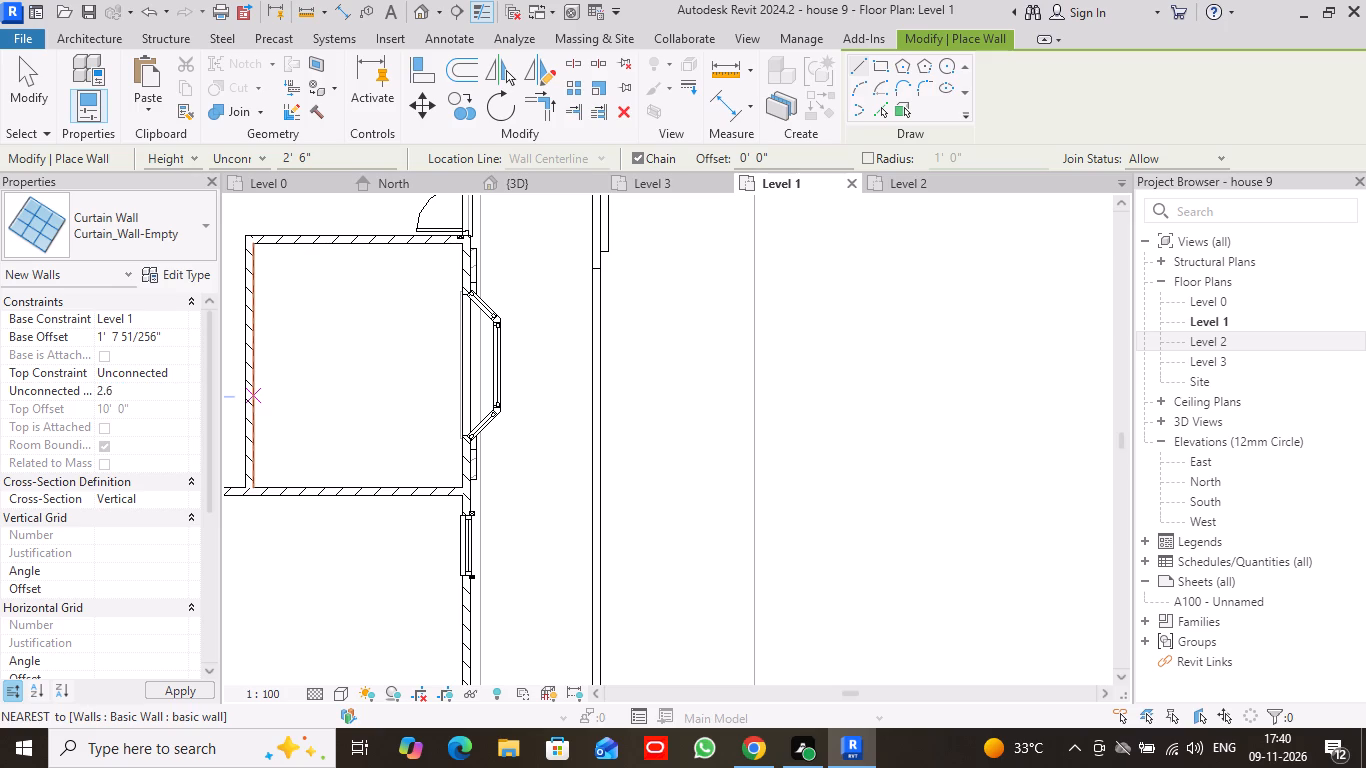
key(apostrophe)
key(Return)
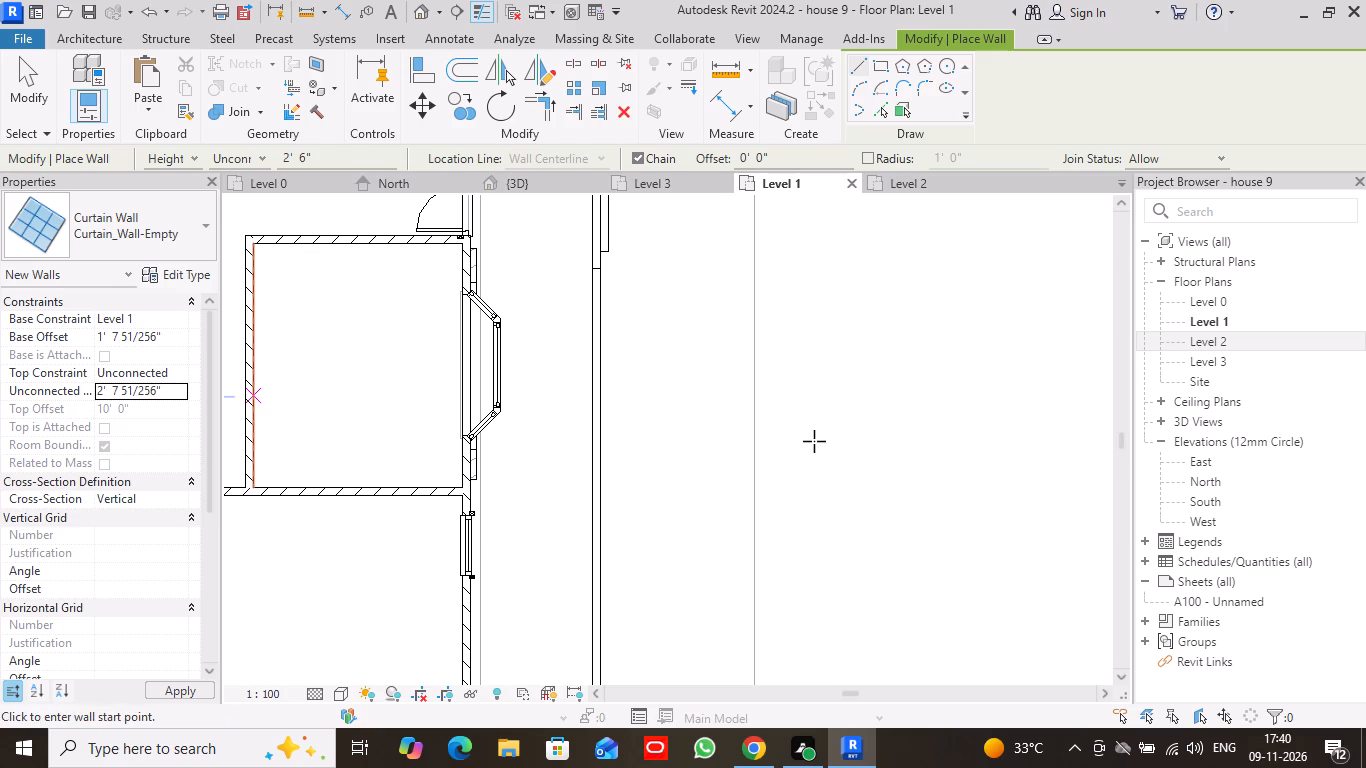
Draw the curtain wall about 15' 5" long over the low parapet, from the overhang's north corner to the raised parapet section.
scroll(809, 437, down, 5)
middle_drag(753, 260, 745, 449)
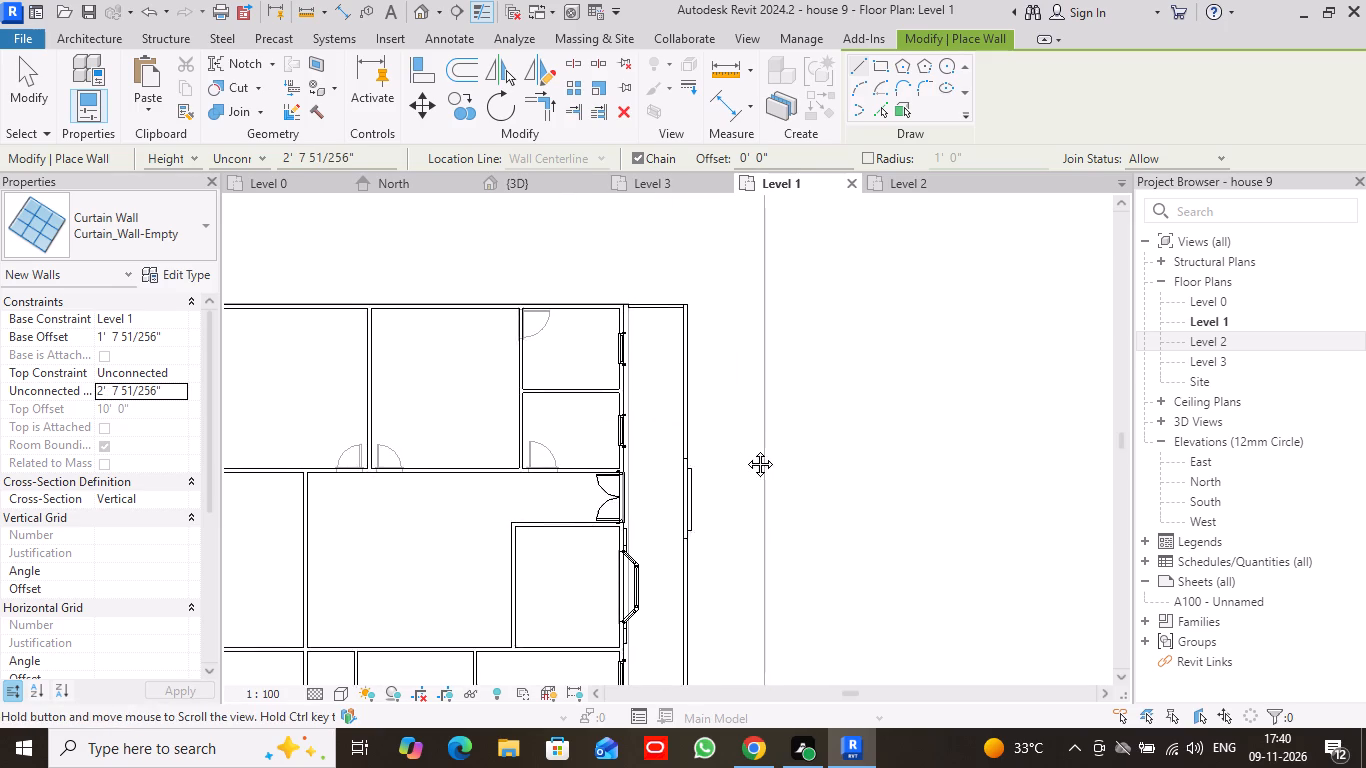
middle_drag(745, 449, 744, 453)
scroll(683, 315, up, 9)
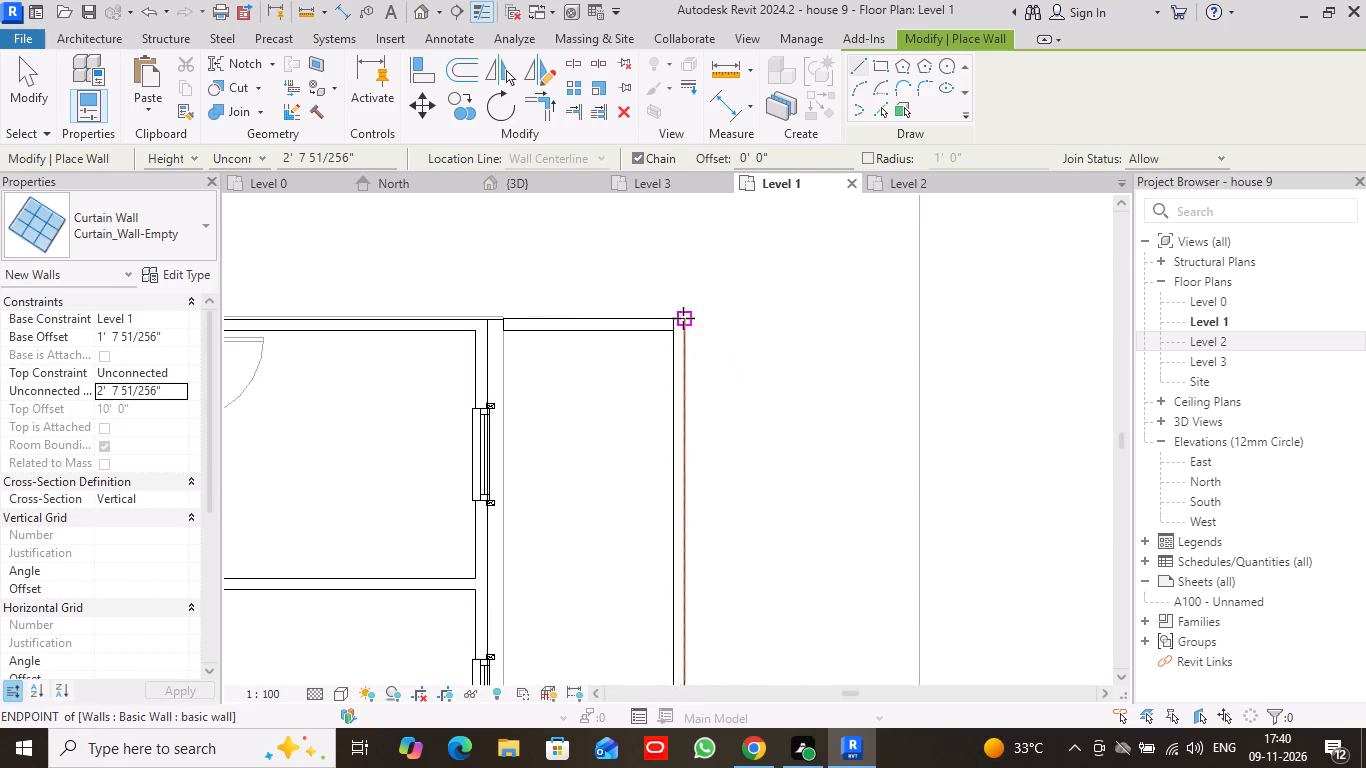
scroll(683, 318, up, 3)
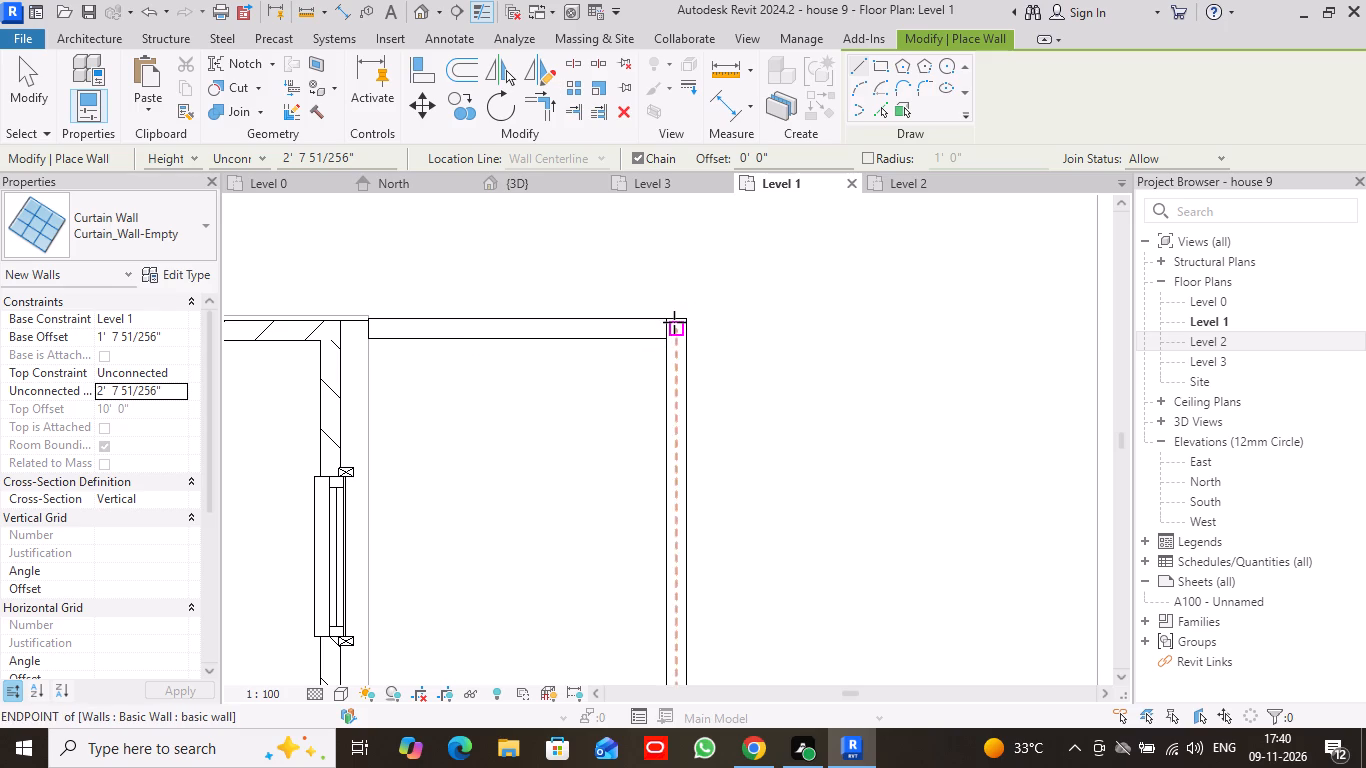
click(678, 319)
scroll(658, 514, down, 4)
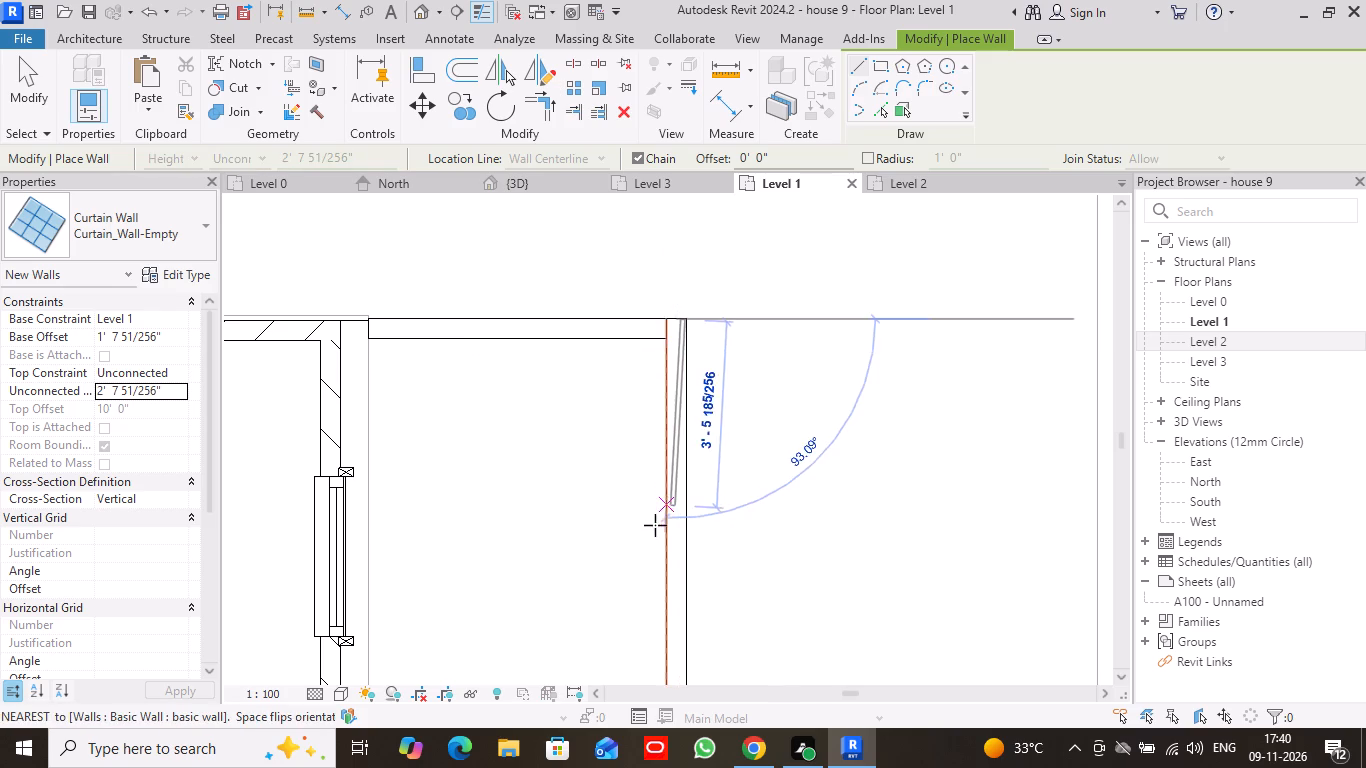
scroll(655, 525, down, 5)
middle_drag(671, 582, 650, 247)
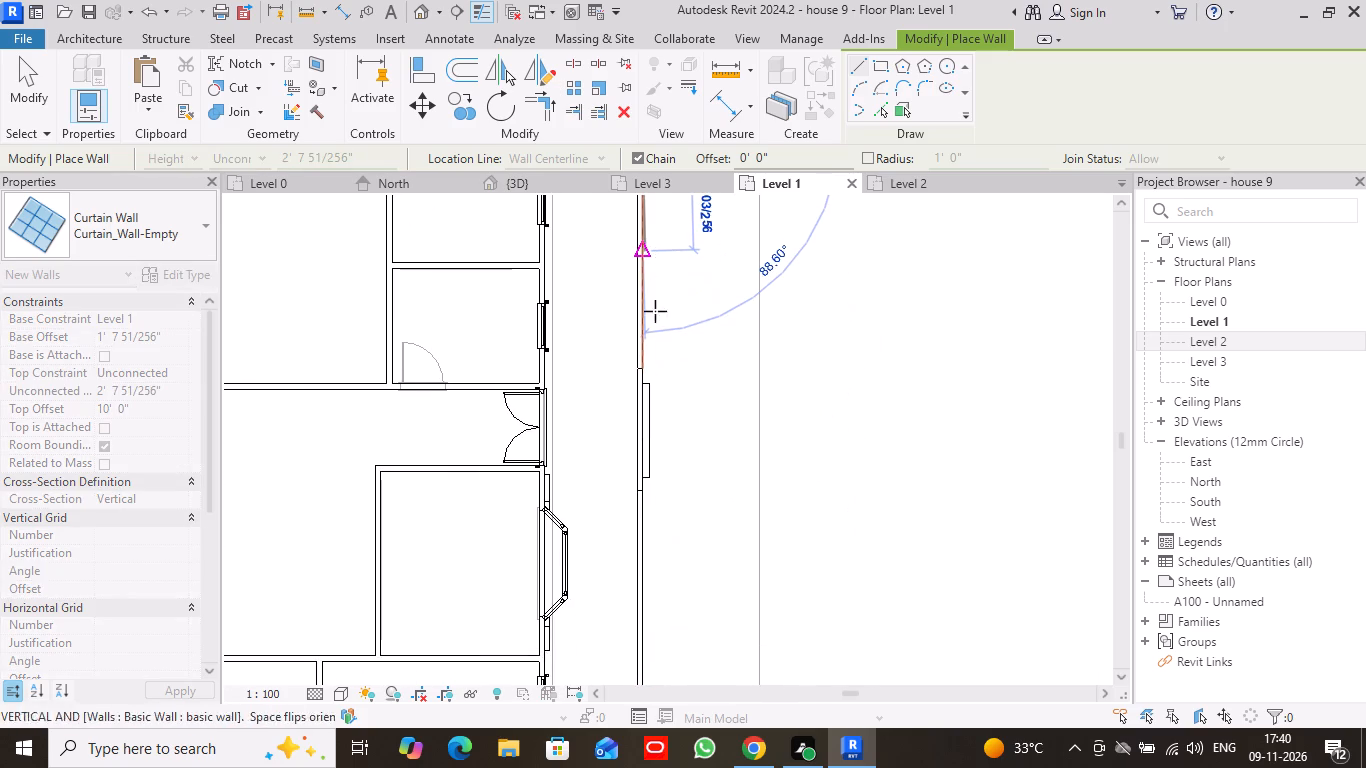
scroll(644, 368, up, 16)
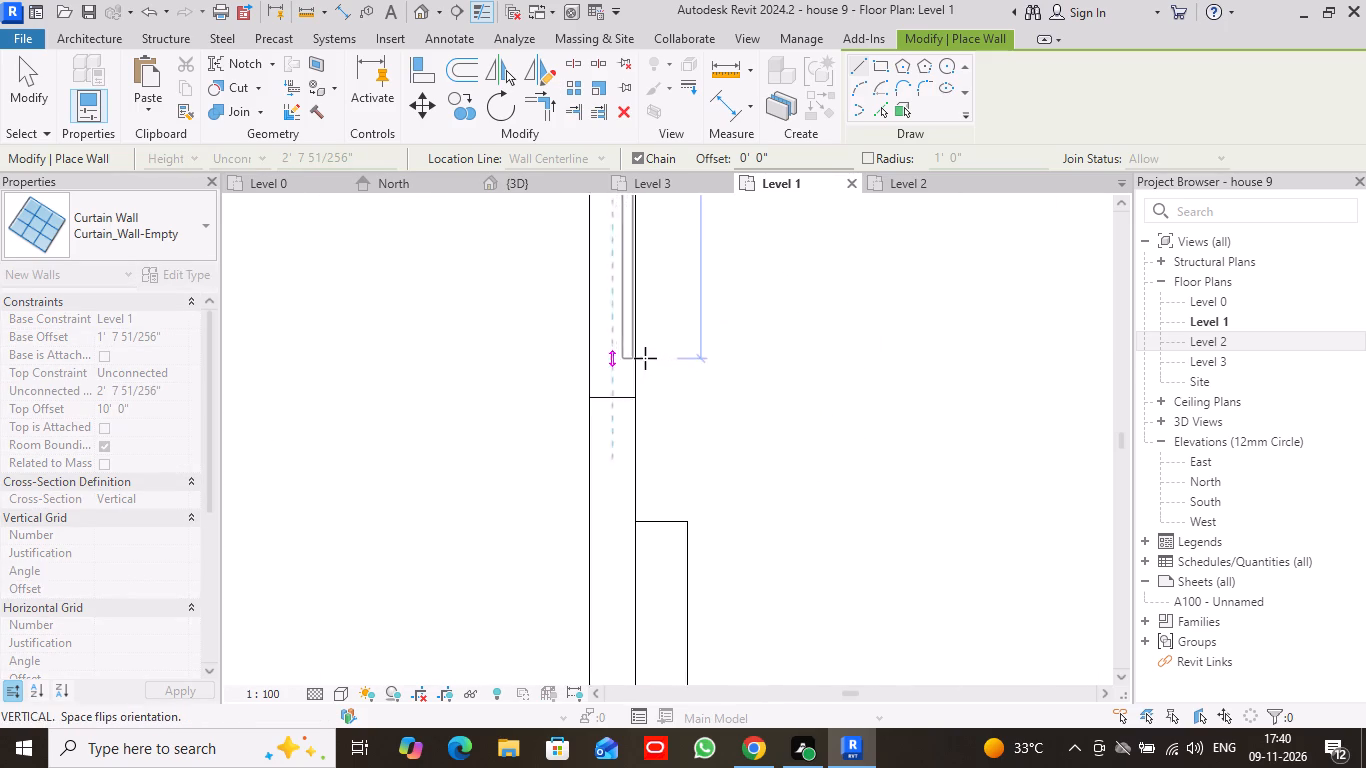
click(618, 401)
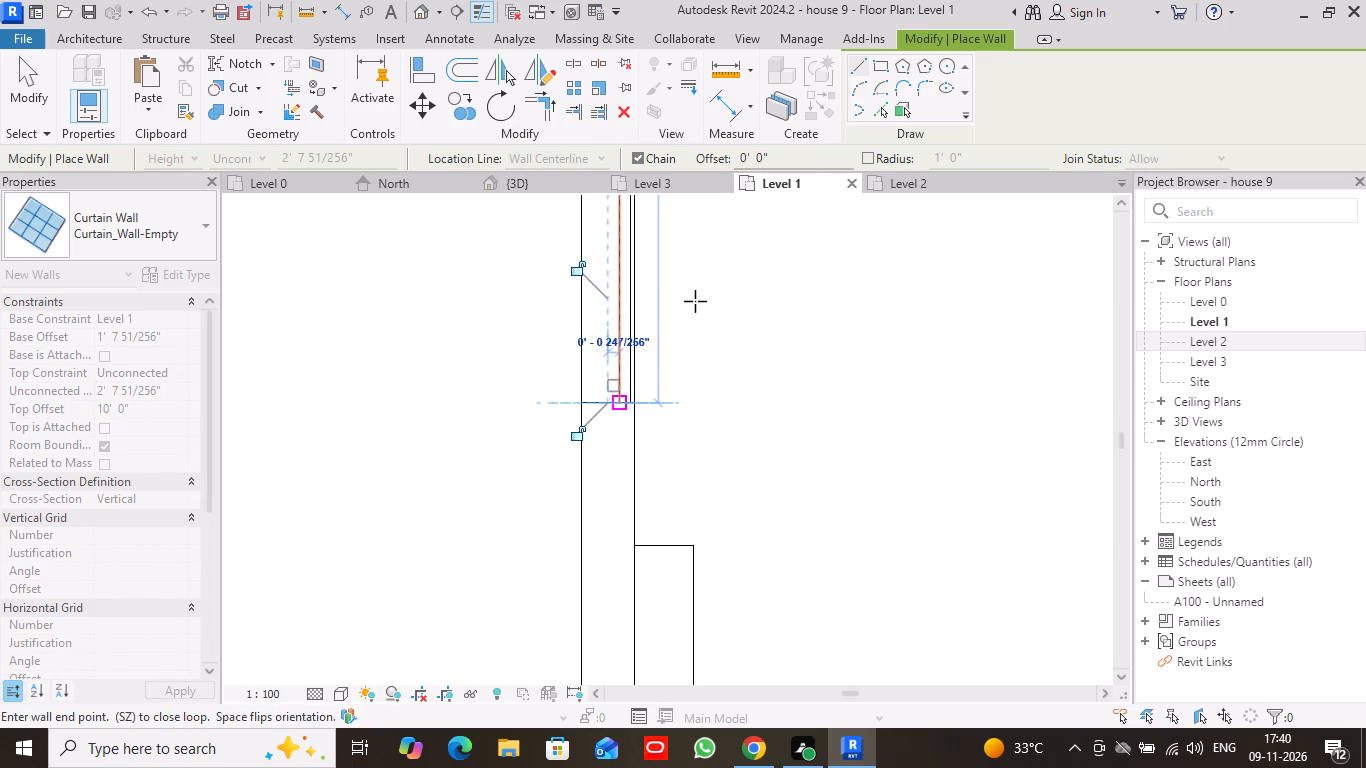
click(29, 101)
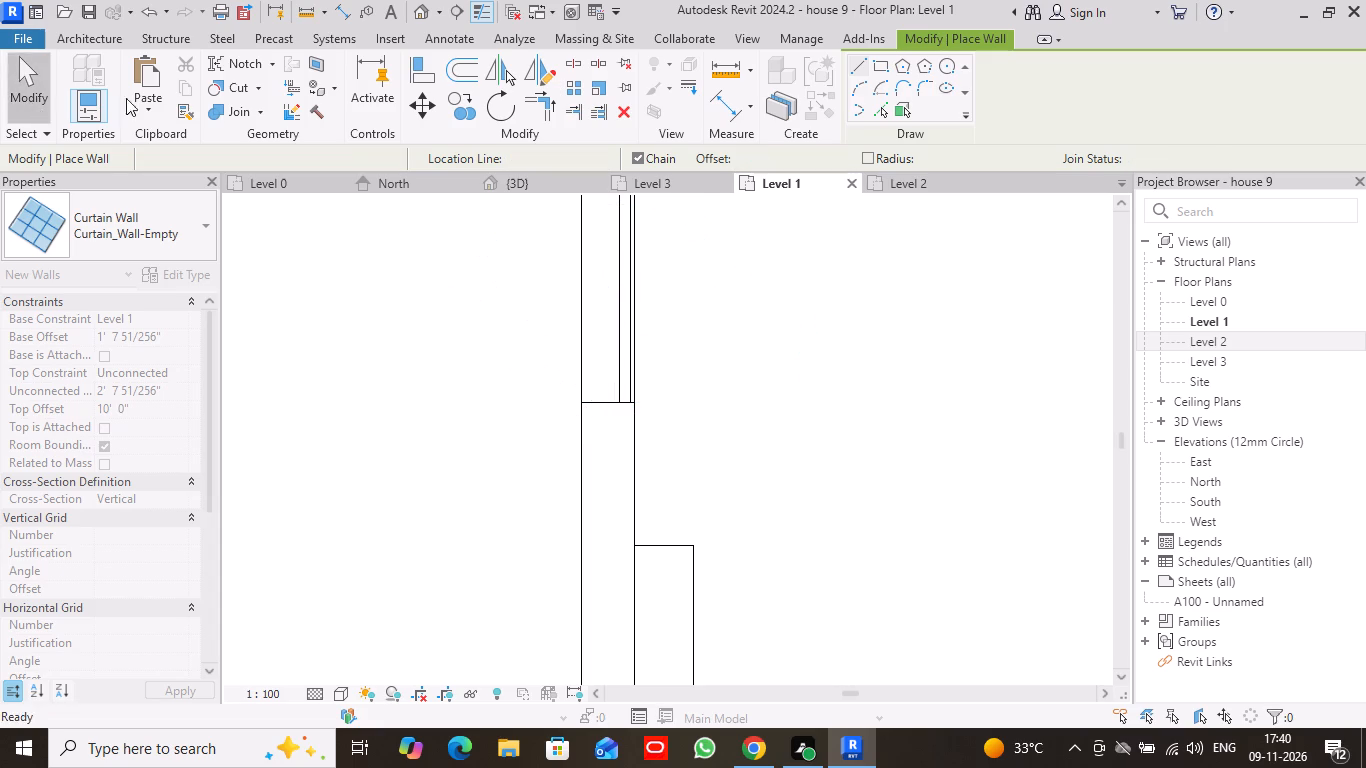
Examine in 3D how the new curtain wall meets the raised parapet section and the low wall beneath it.
scroll(733, 341, down, 10)
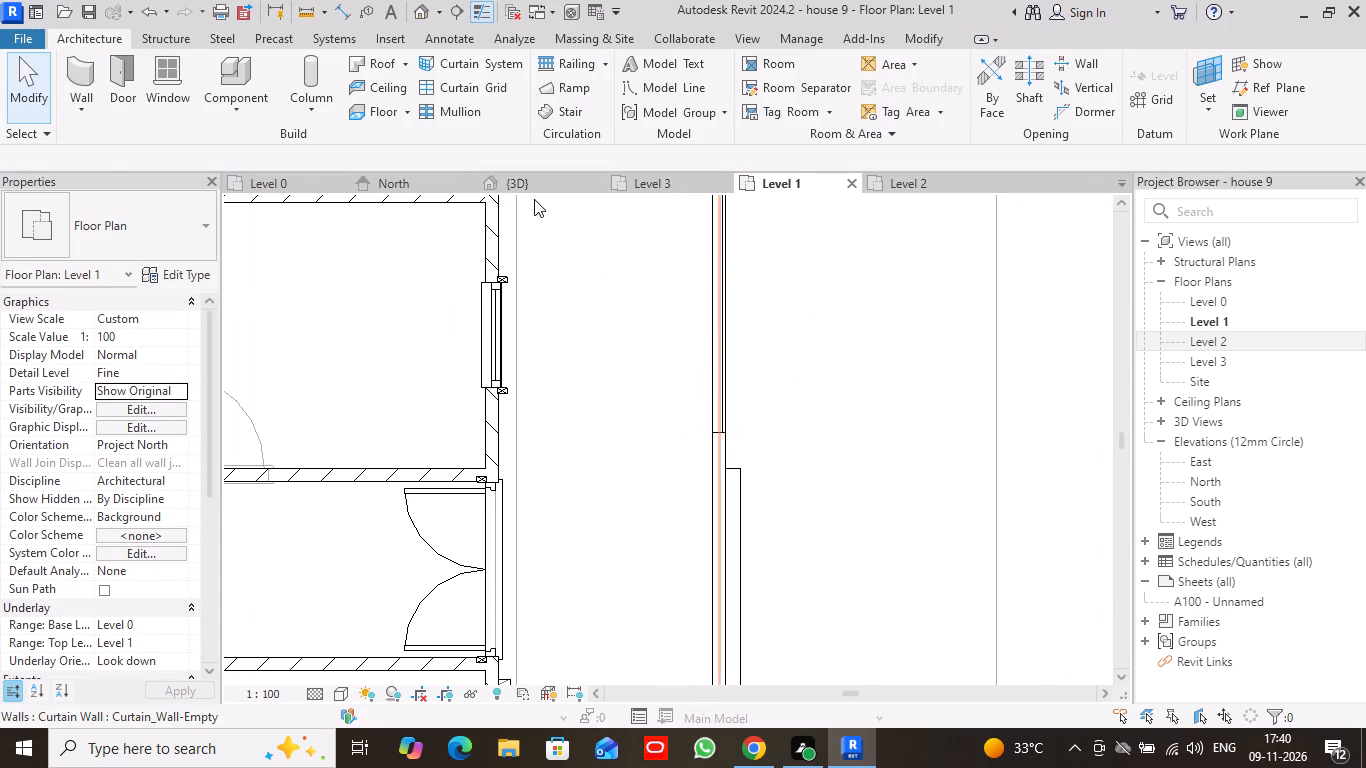
click(546, 184)
scroll(667, 312, up, 2)
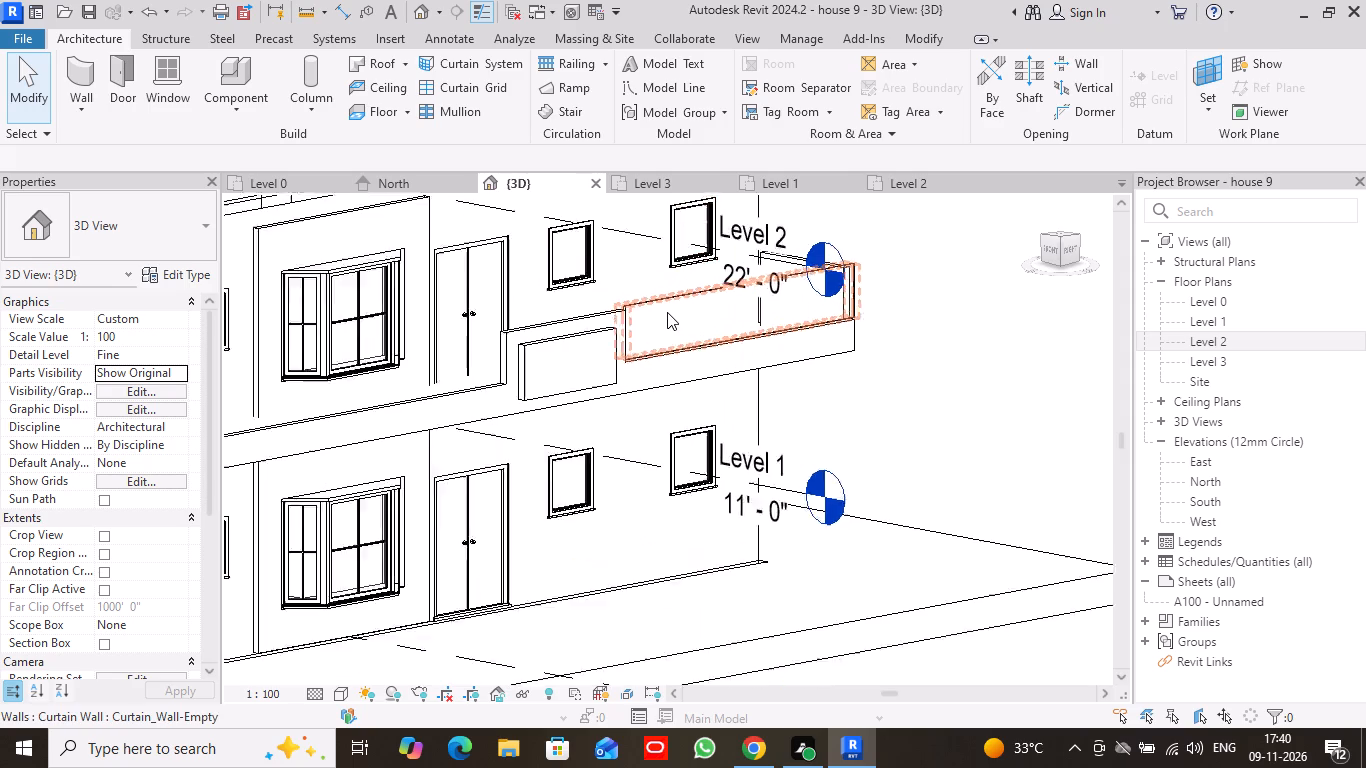
scroll(667, 312, up, 8)
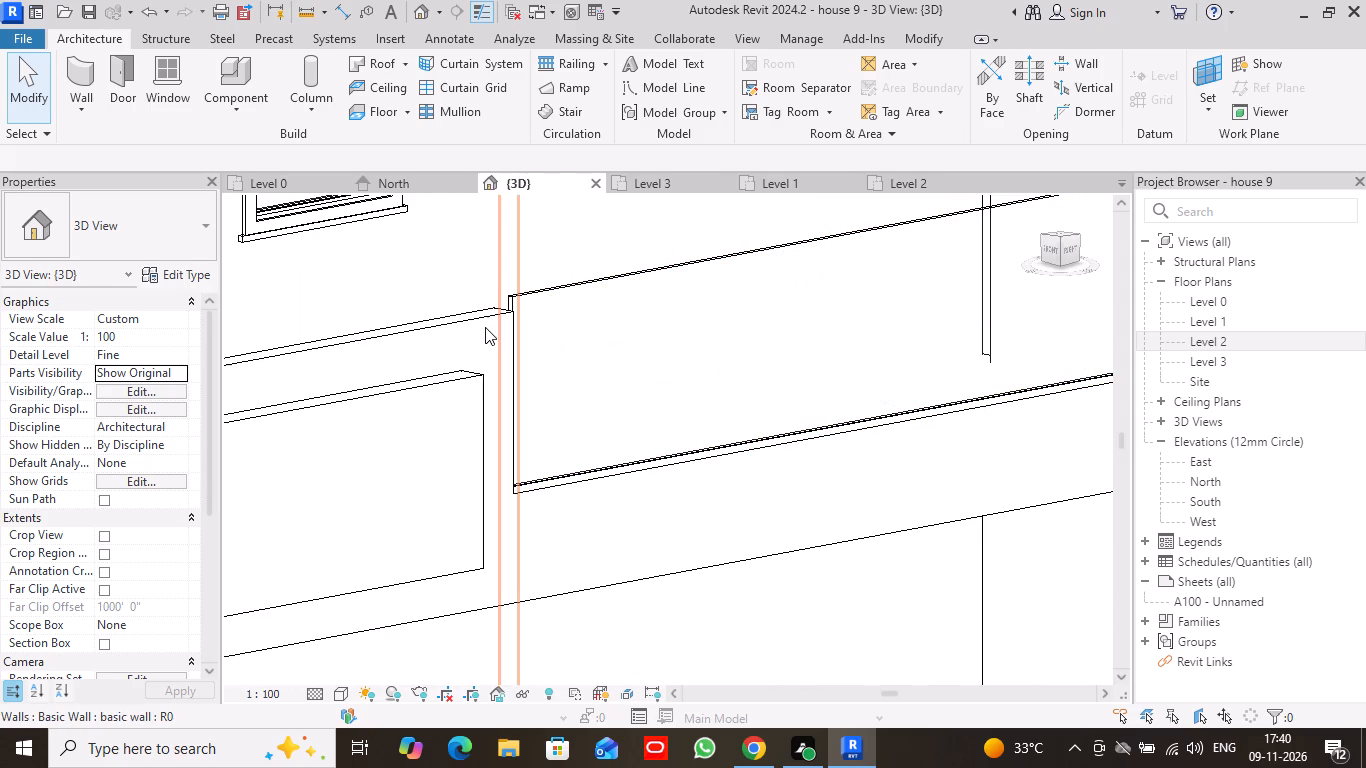
click(485, 327)
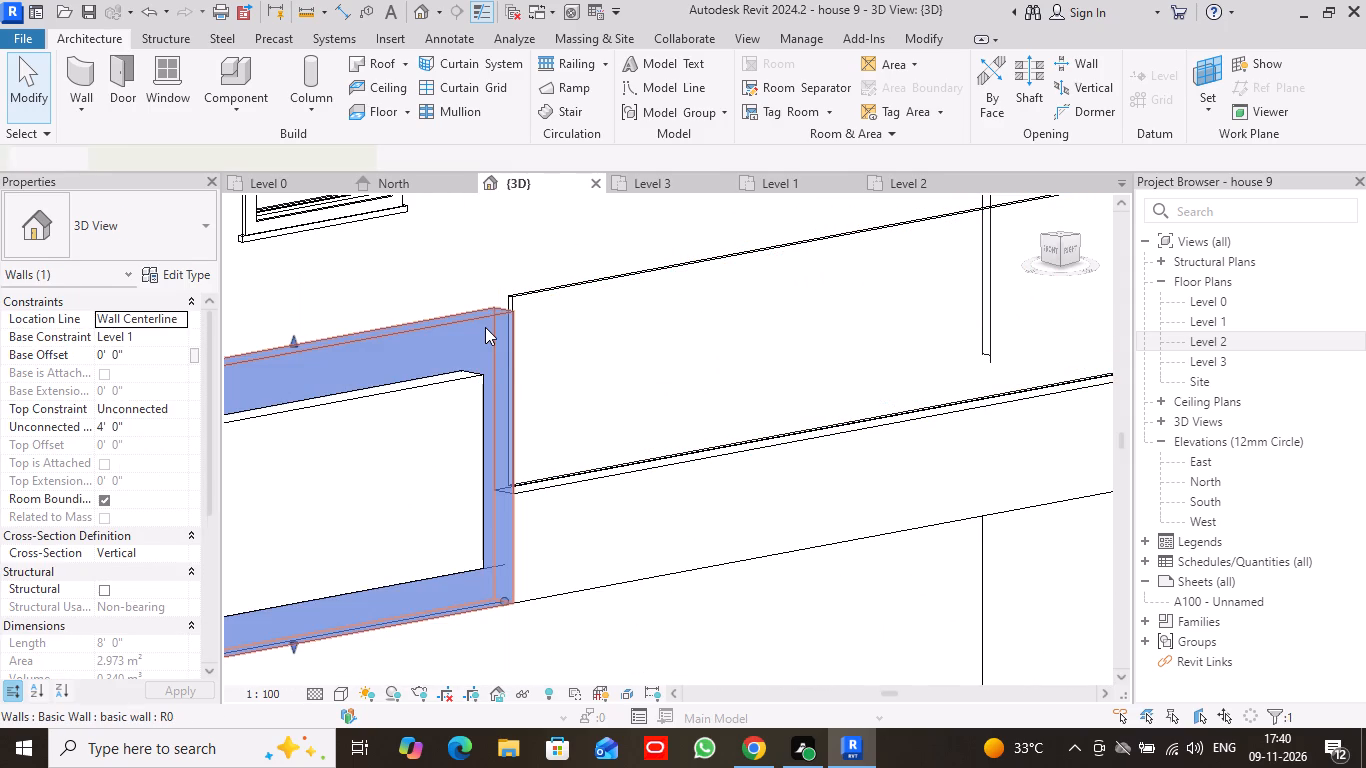
click(585, 317)
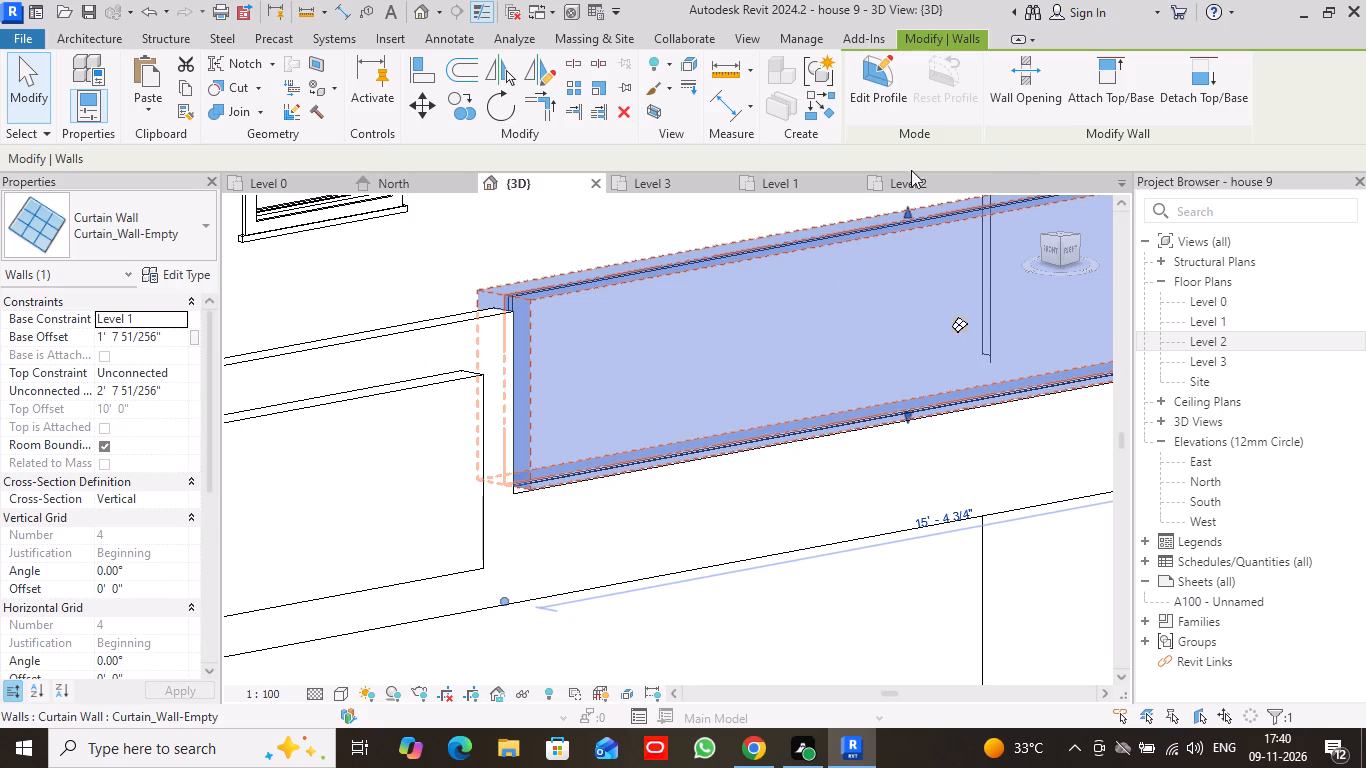
Viewing the model from its right side, re-enter the base offset of the curtain wall over the low parapet as 1.6'.
click(1073, 251)
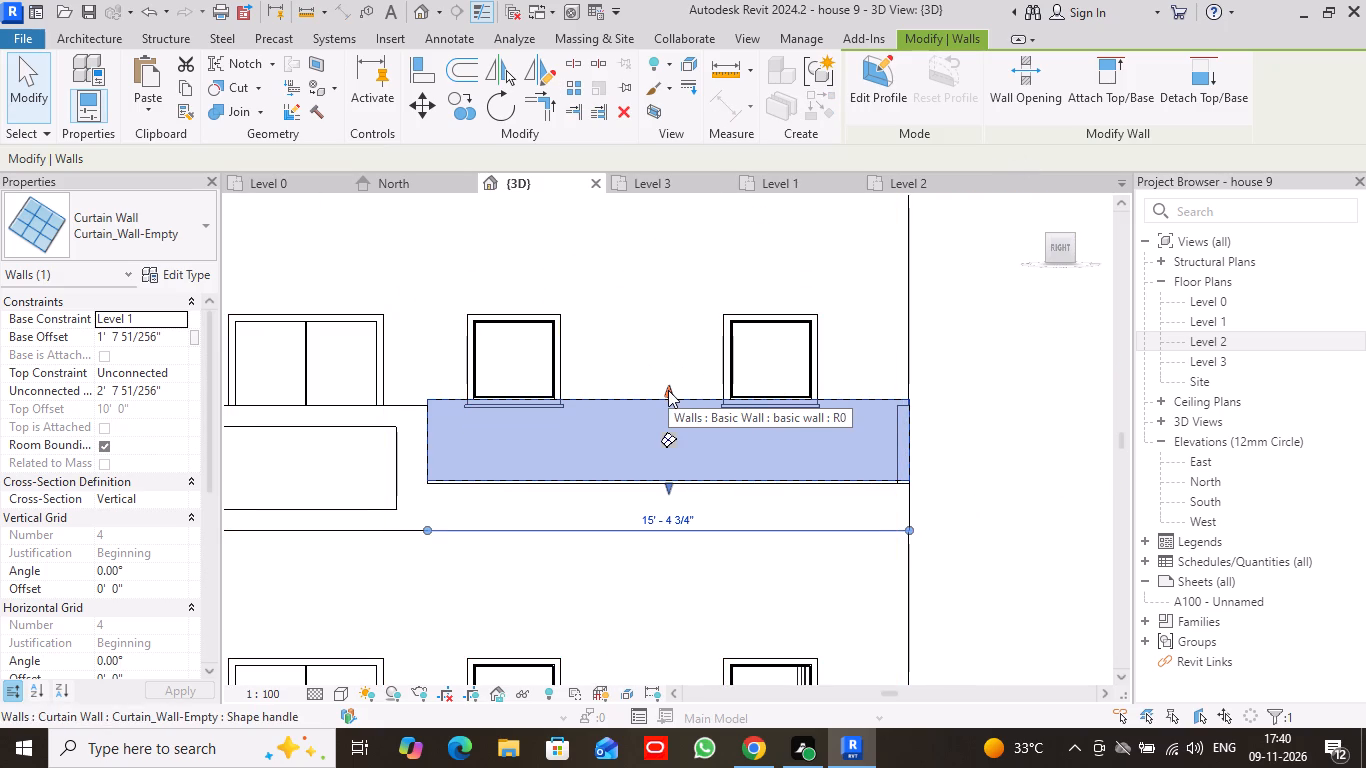
click(167, 339)
drag(176, 336, 97, 325)
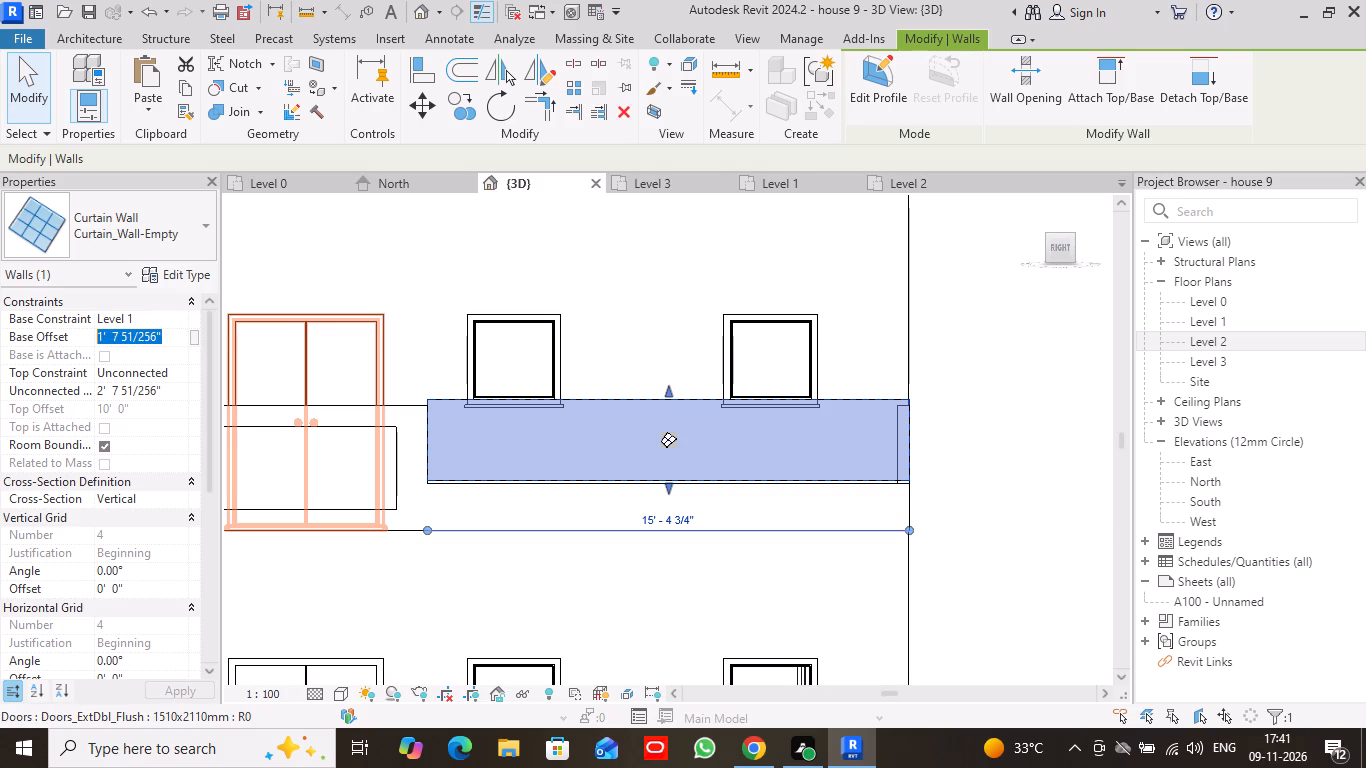
click(560, 512)
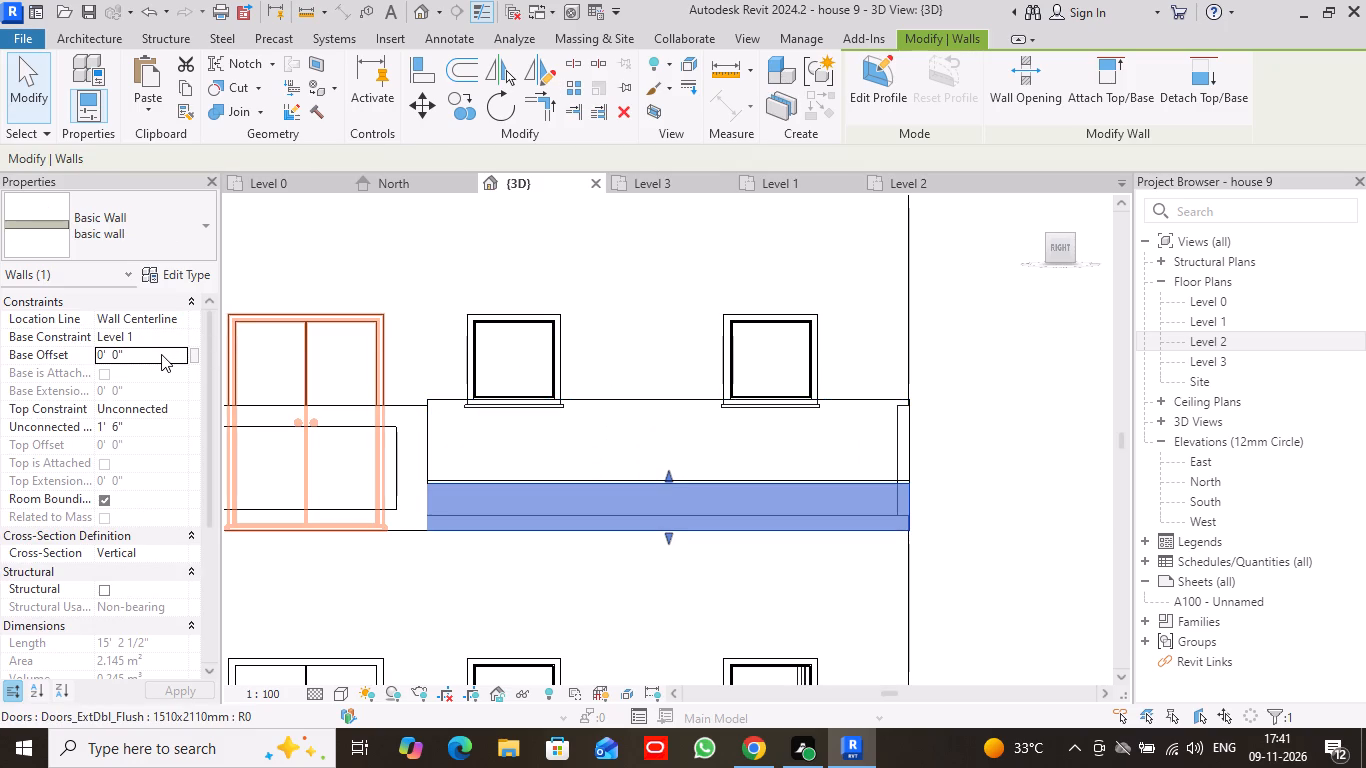
click(526, 428)
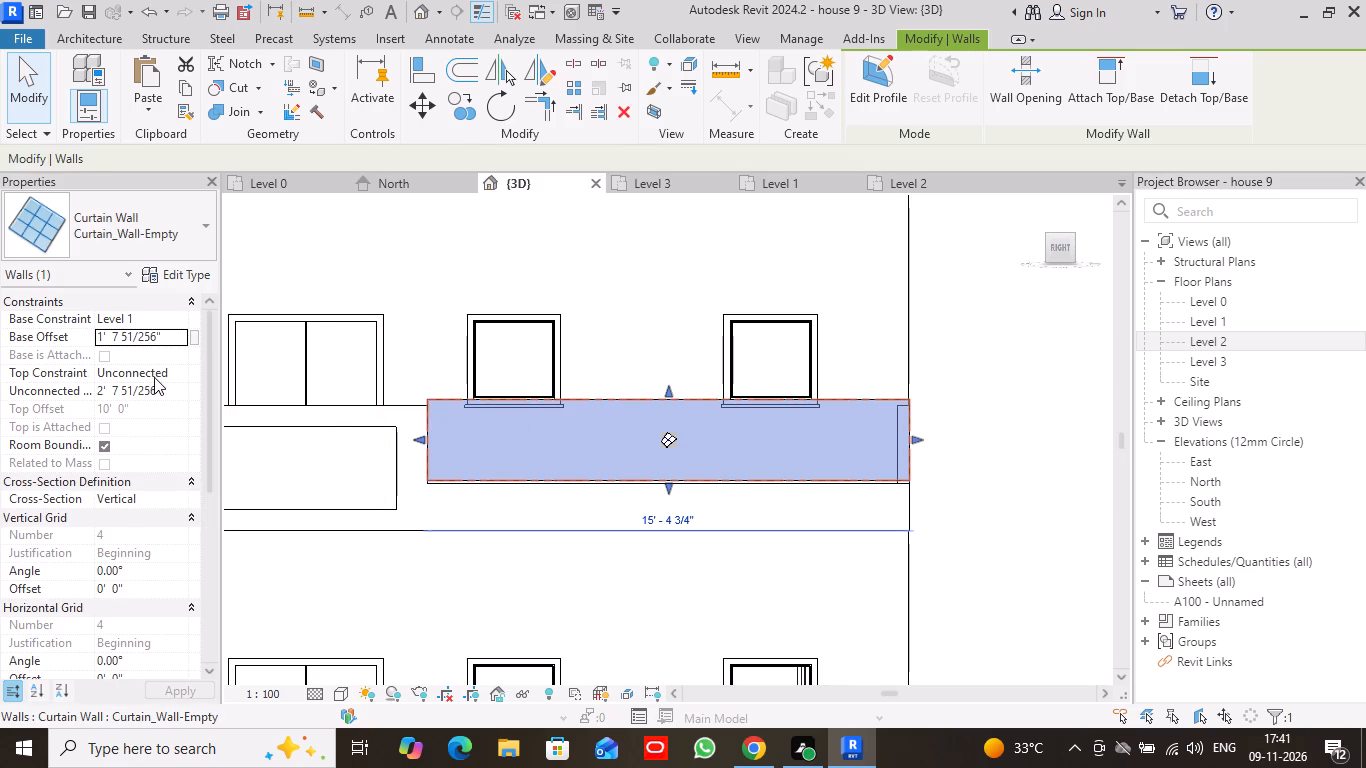
click(161, 337)
drag(161, 337, 92, 336)
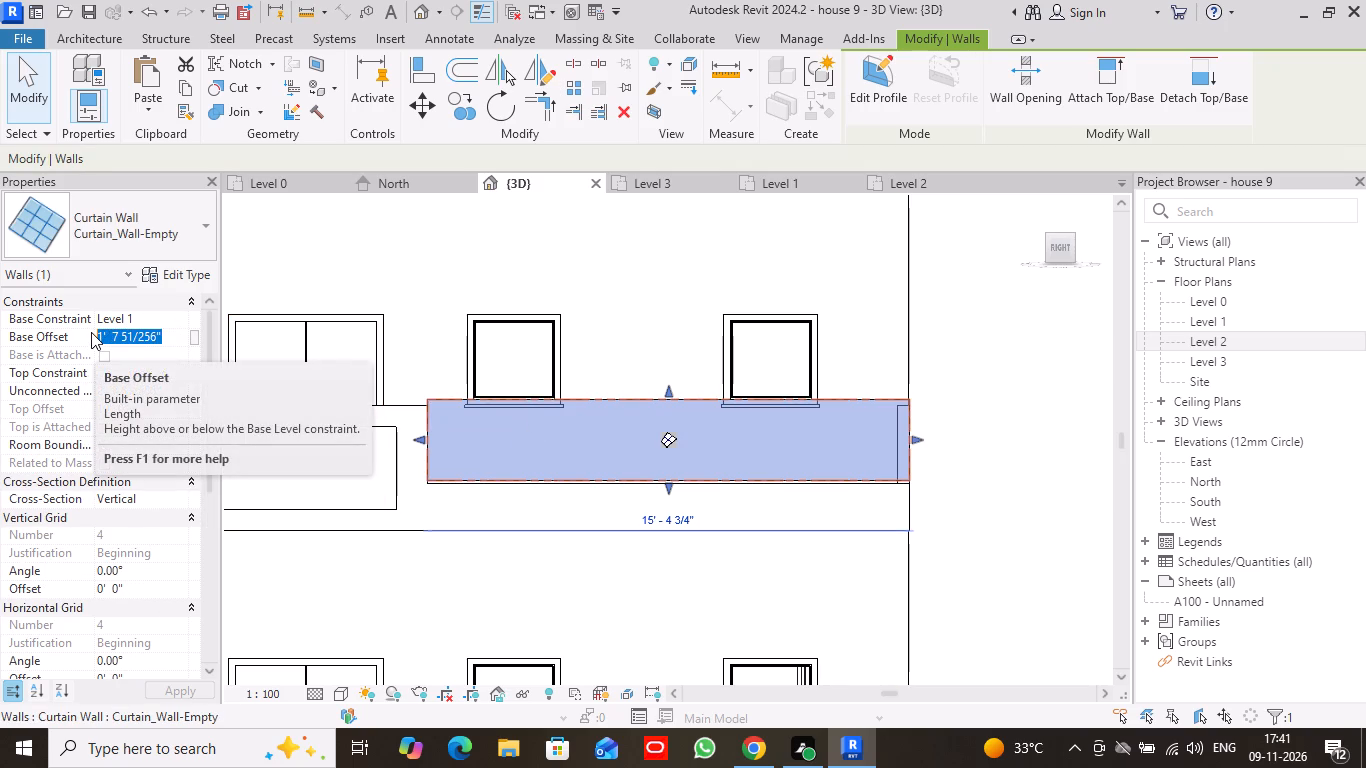
key(1)
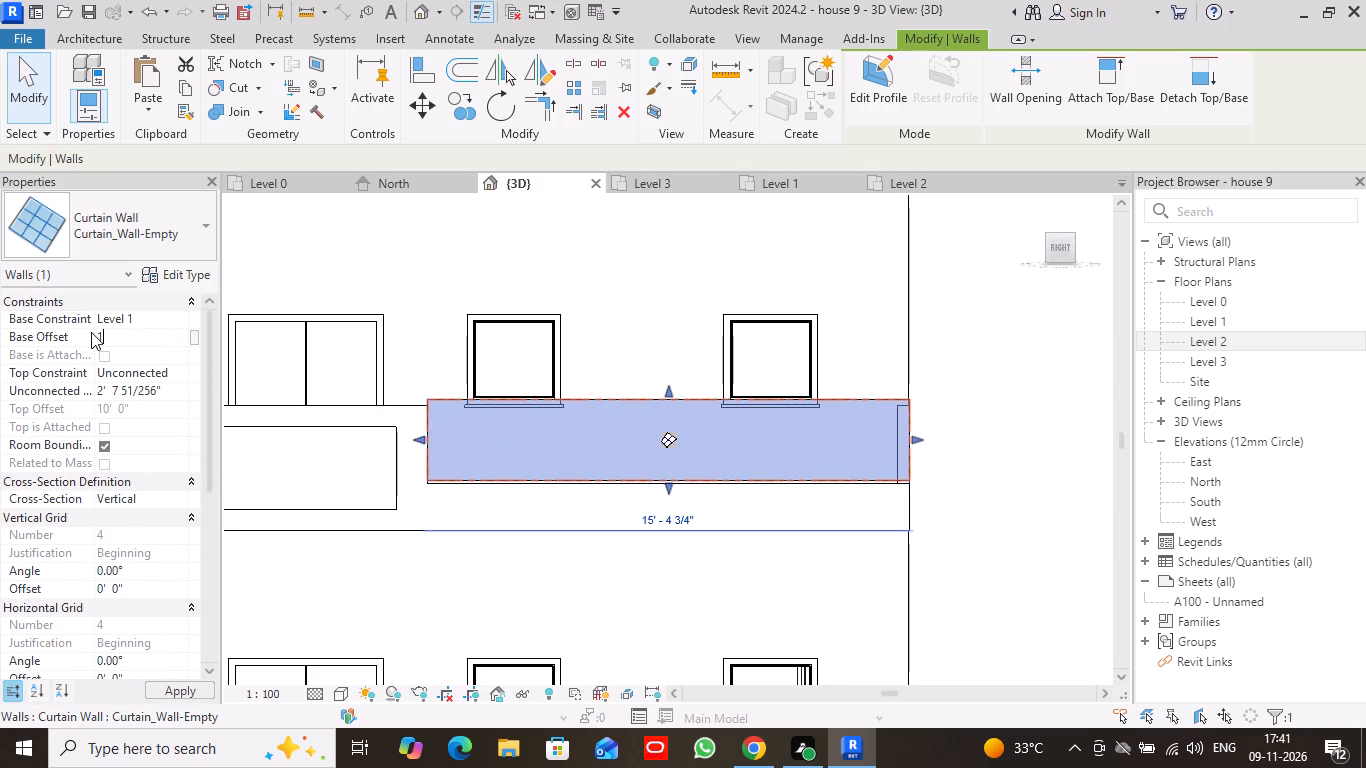
text(.6)
key(apostrophe)
key(Return)
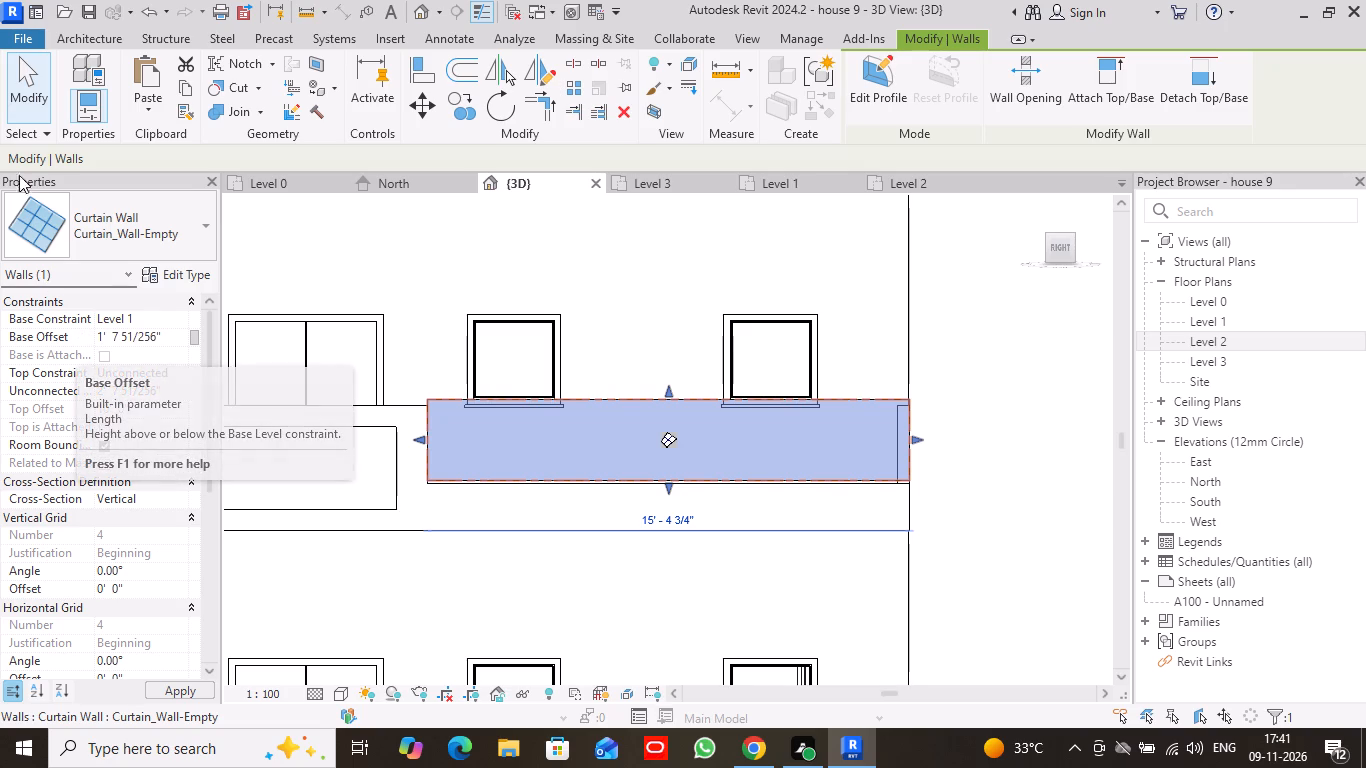
Lower the top of the 15' 4 3/4" curtain wall to the raised parapet section's top, an unconnected height of about 2' 4 3/4".
scroll(444, 581, down, 1)
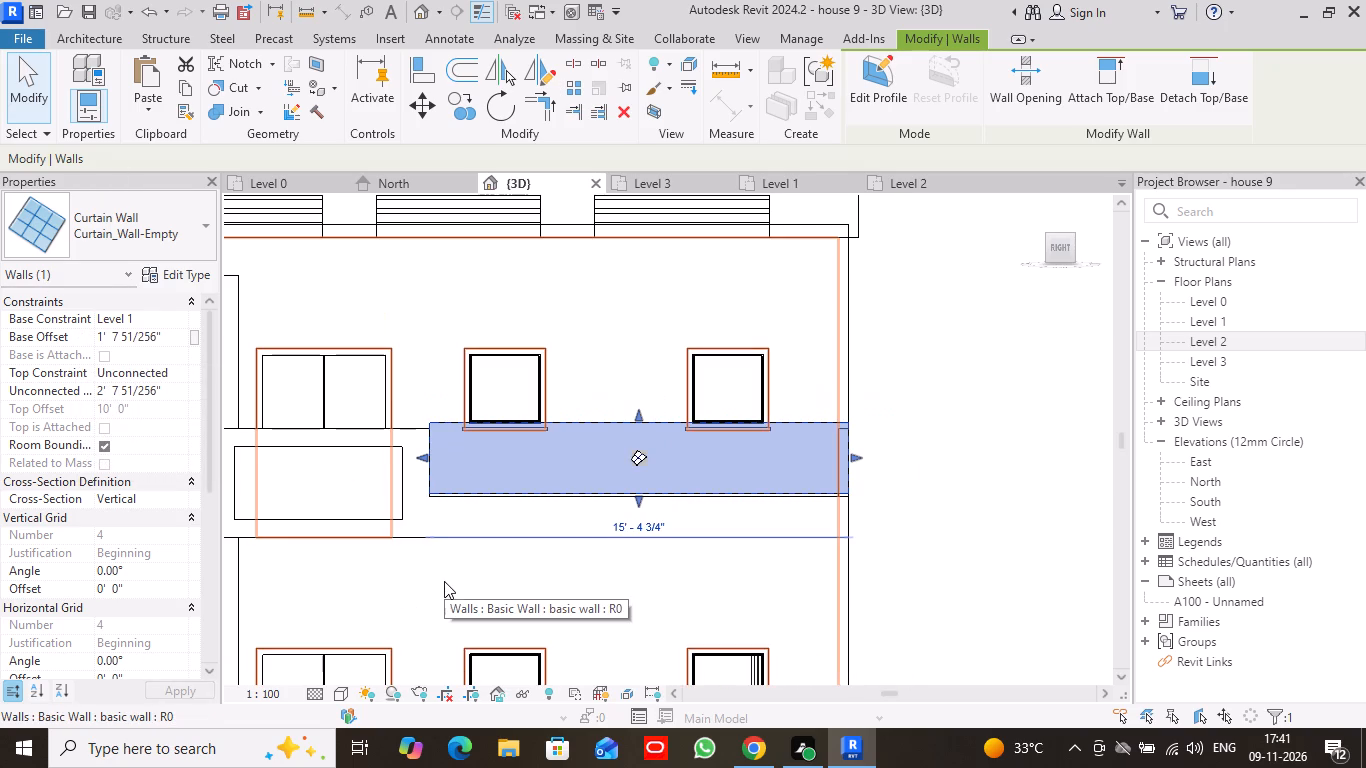
scroll(567, 555, down, 1)
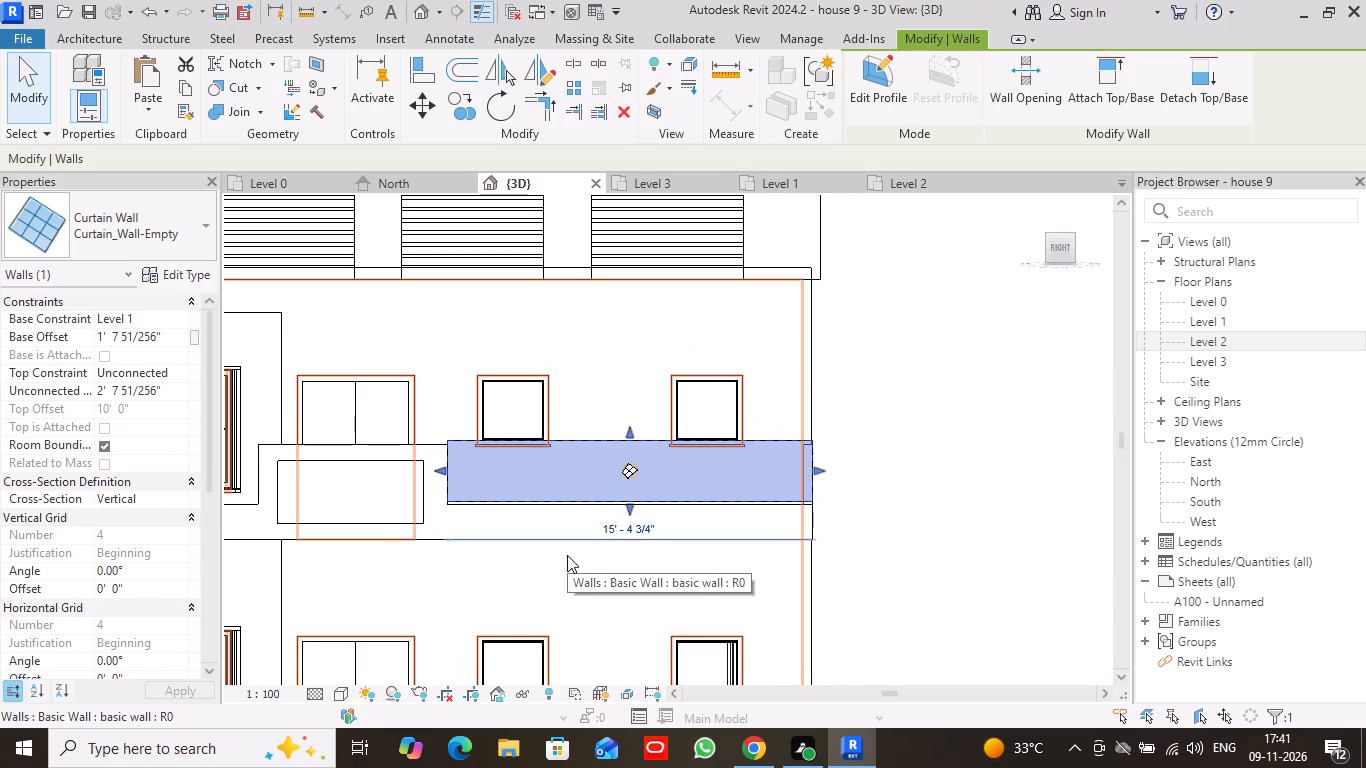
scroll(620, 442, up, 5)
scroll(627, 434, down, 1)
scroll(627, 434, up, 3)
scroll(657, 445, down, 2)
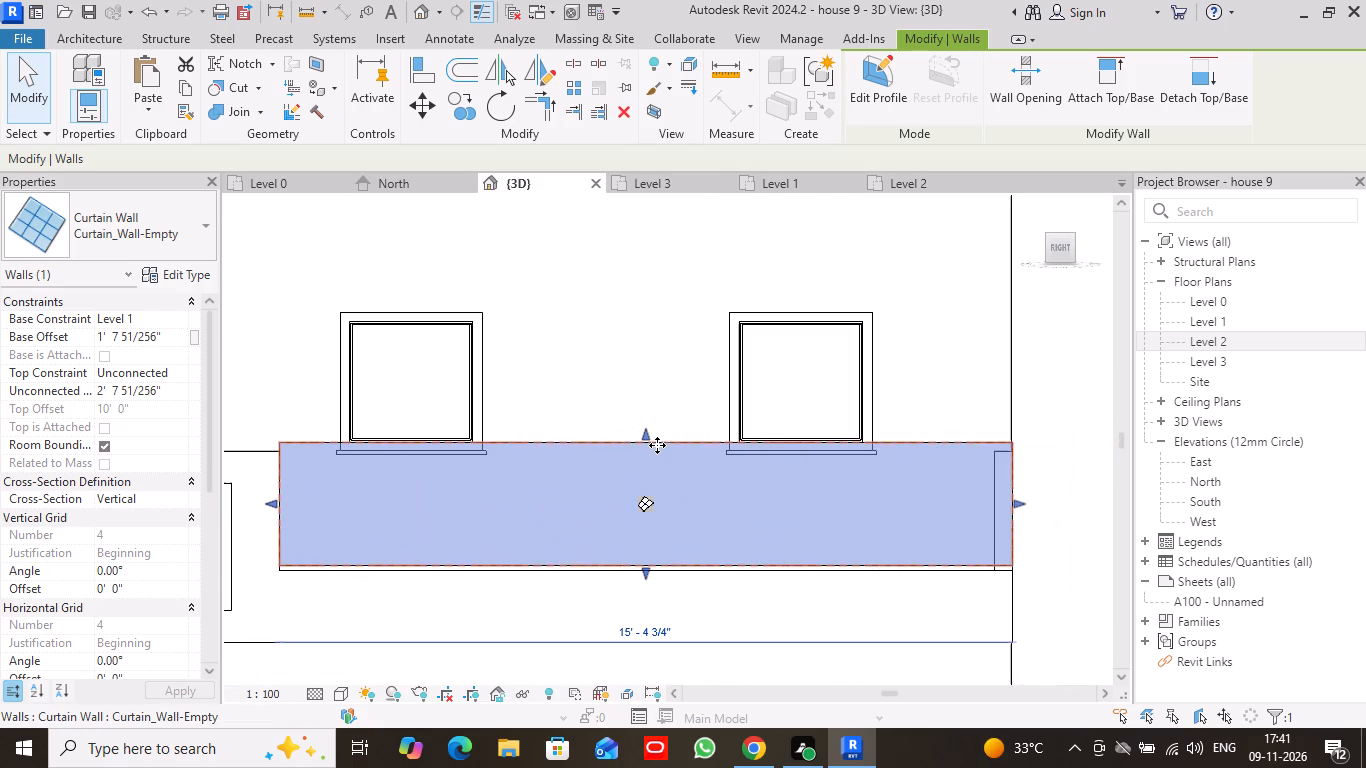
drag(644, 434, 644, 450)
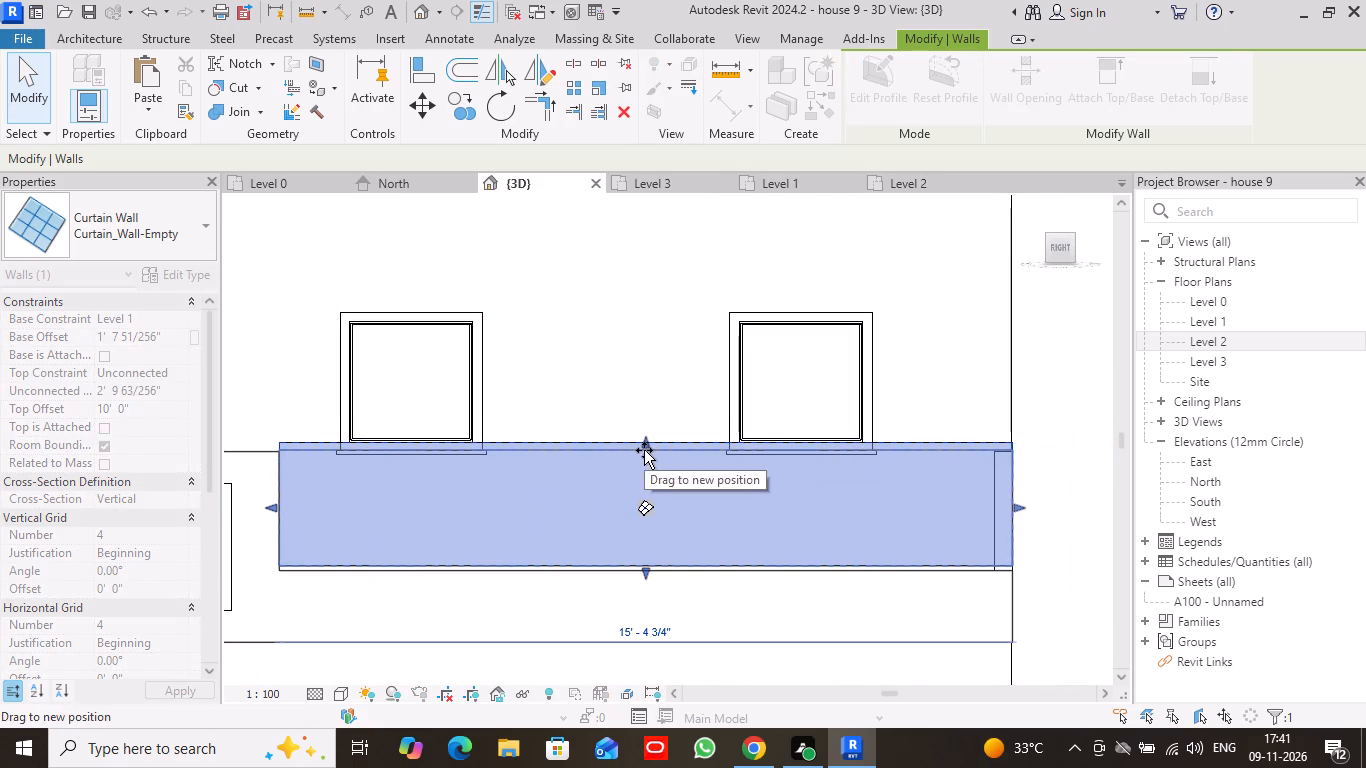
drag(644, 450, 645, 453)
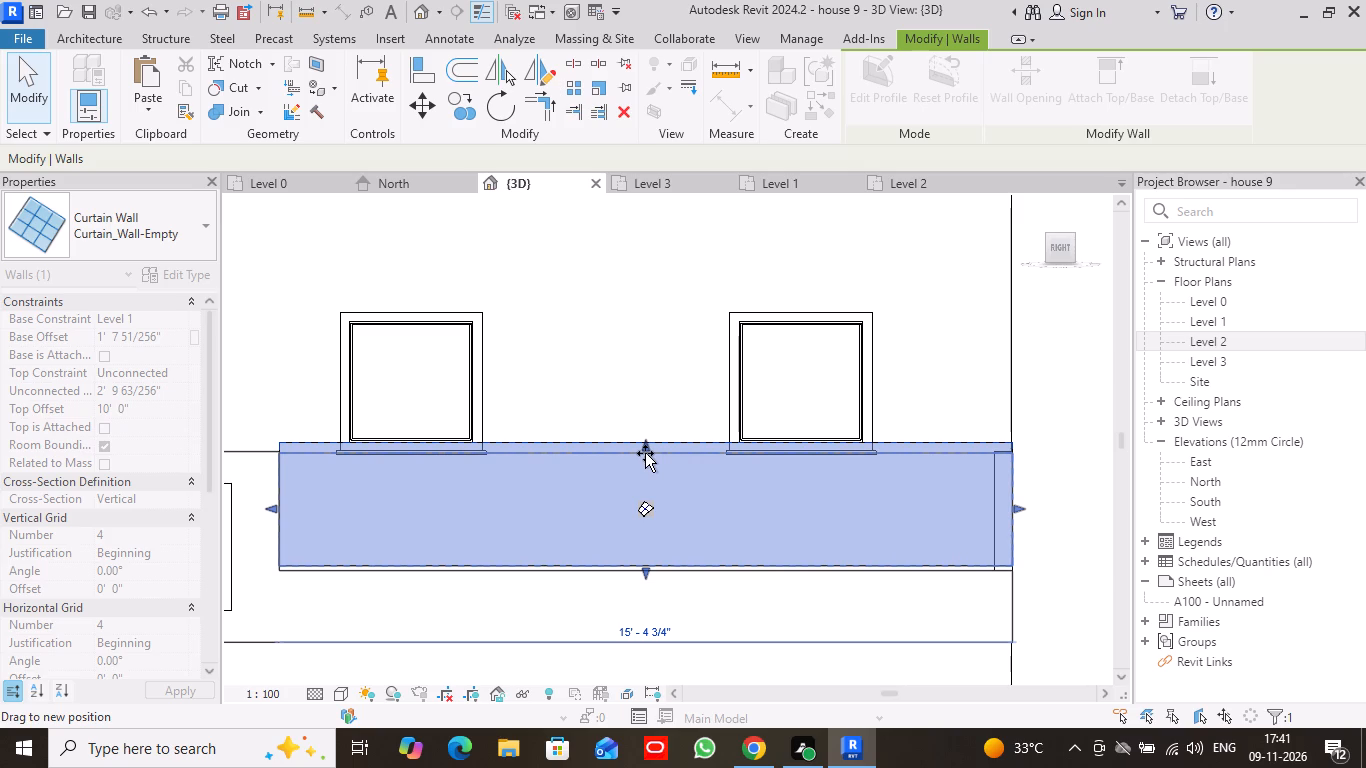
drag(645, 453, 646, 452)
click(646, 452)
In the Level 1 plan, draw a curtain wall about 27' 5" long over the other low parapet, from the raised section to the overhang's south corner.
scroll(650, 447, down, 7)
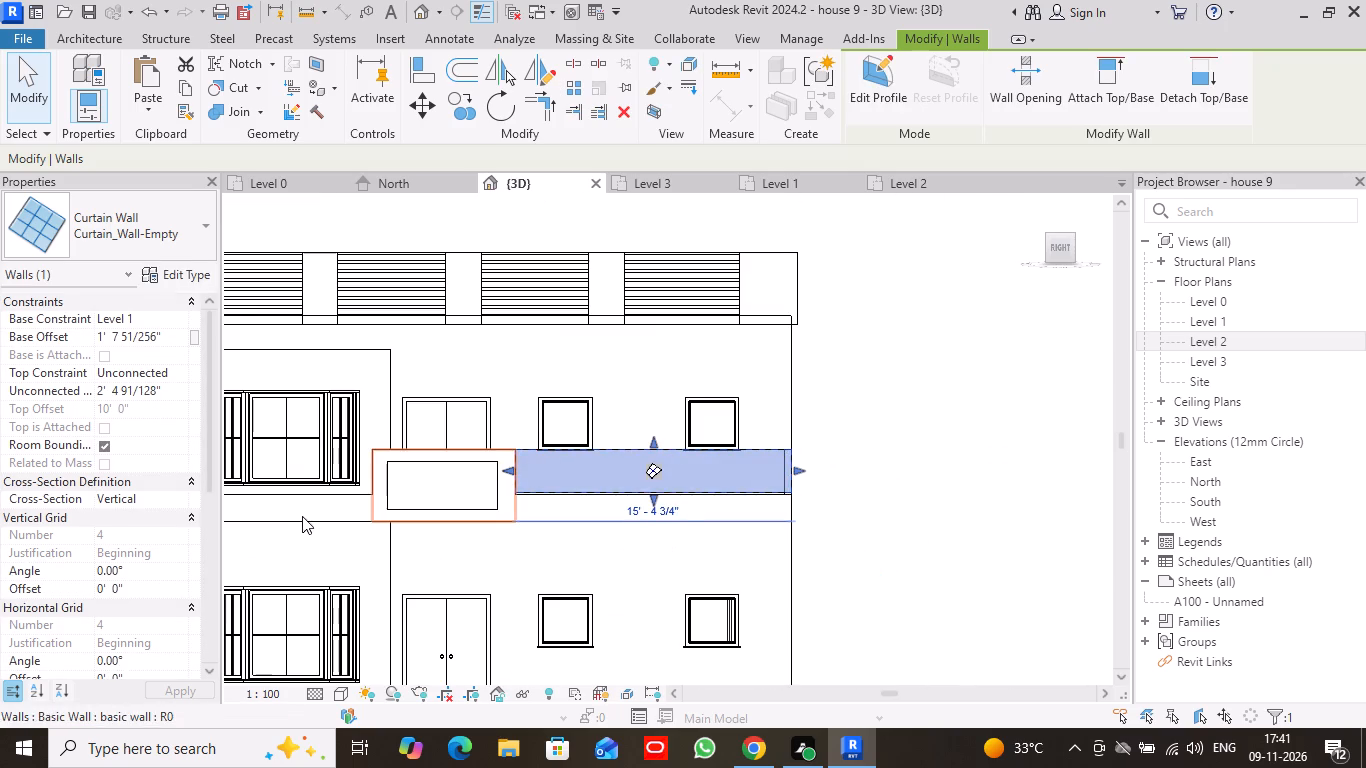
middle_drag(302, 515, 742, 470)
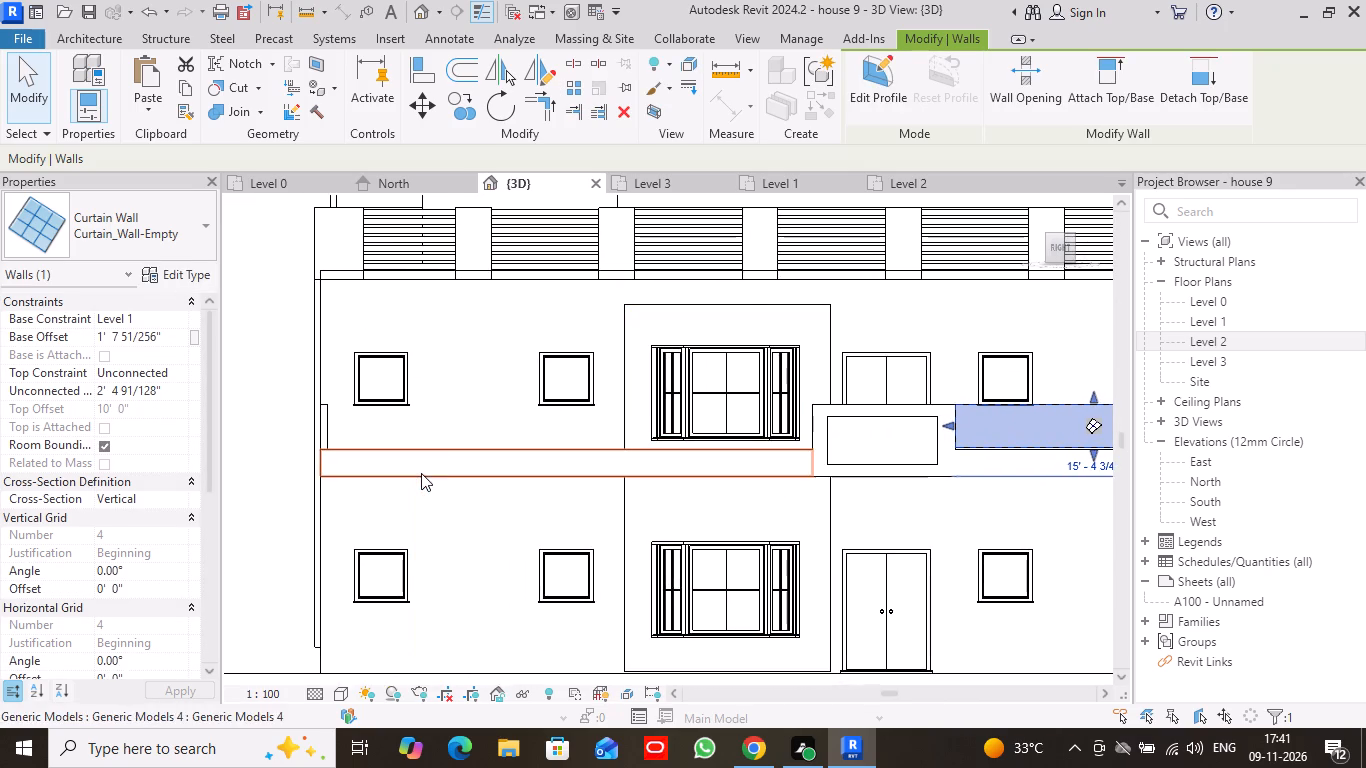
click(822, 180)
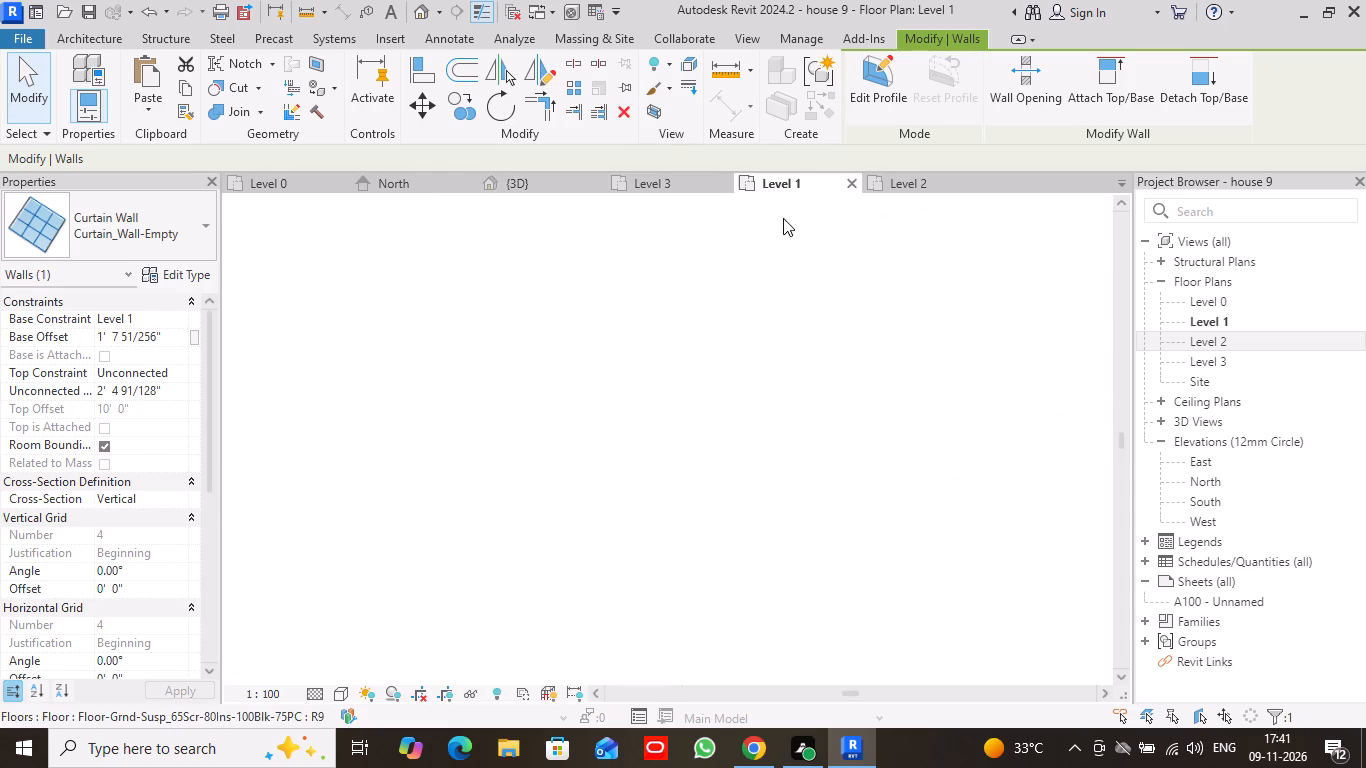
scroll(766, 303, down, 7)
middle_drag(820, 445, 712, 319)
click(108, 33)
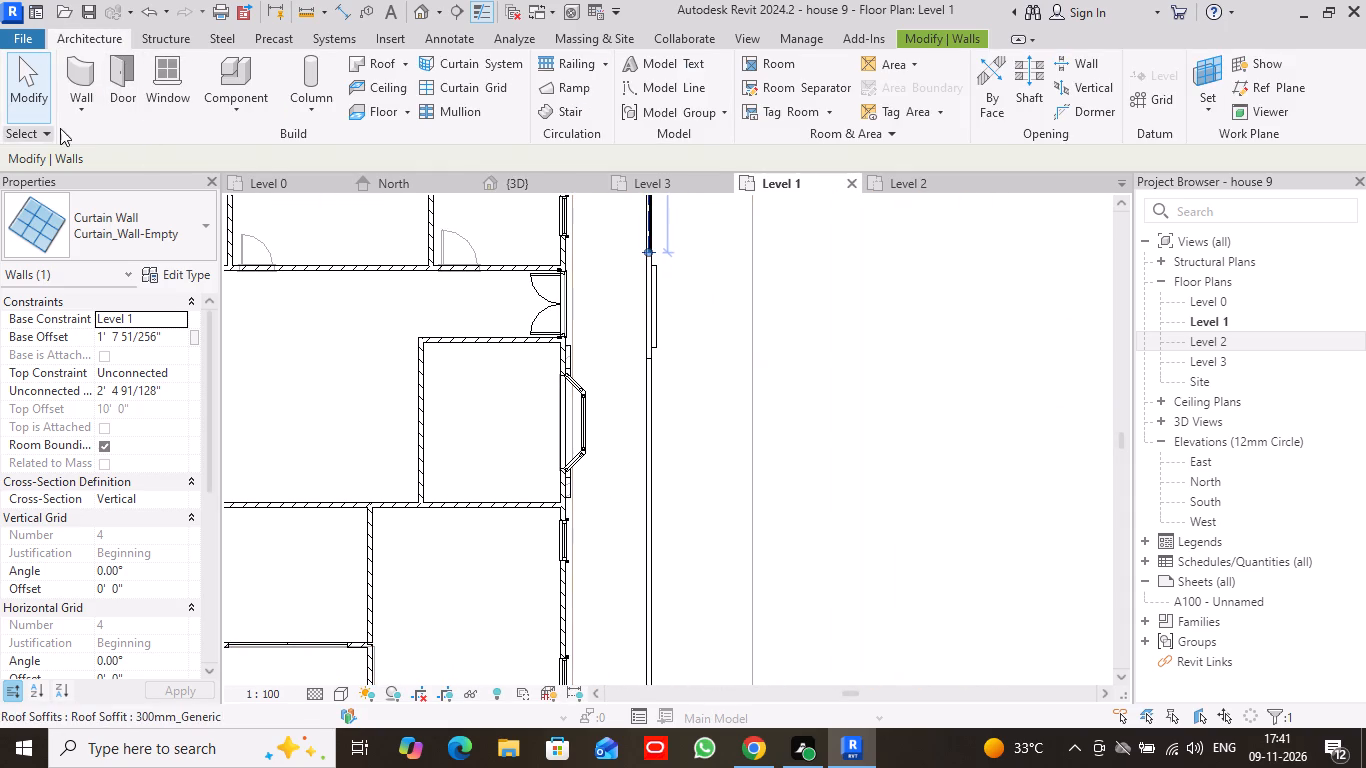
click(87, 75)
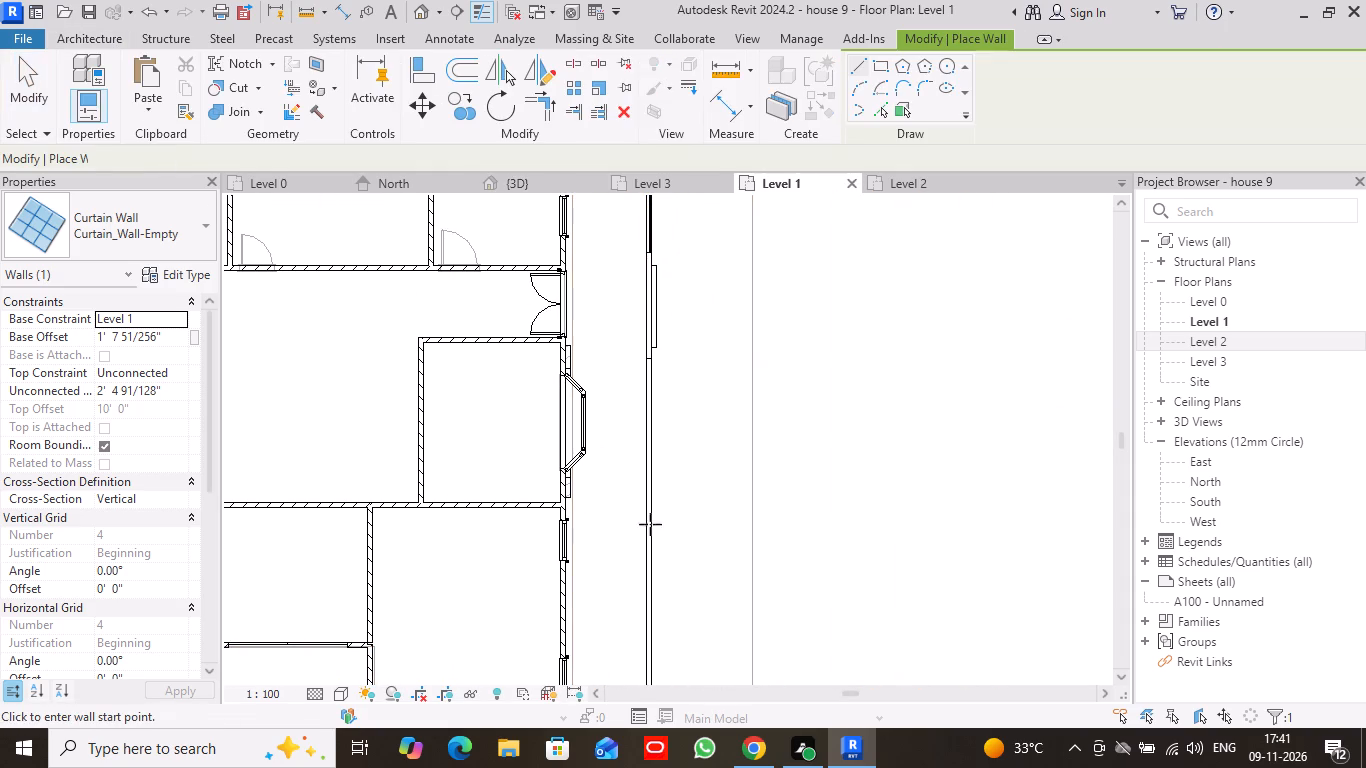
scroll(662, 445, down, 2)
middle_drag(680, 476, 679, 365)
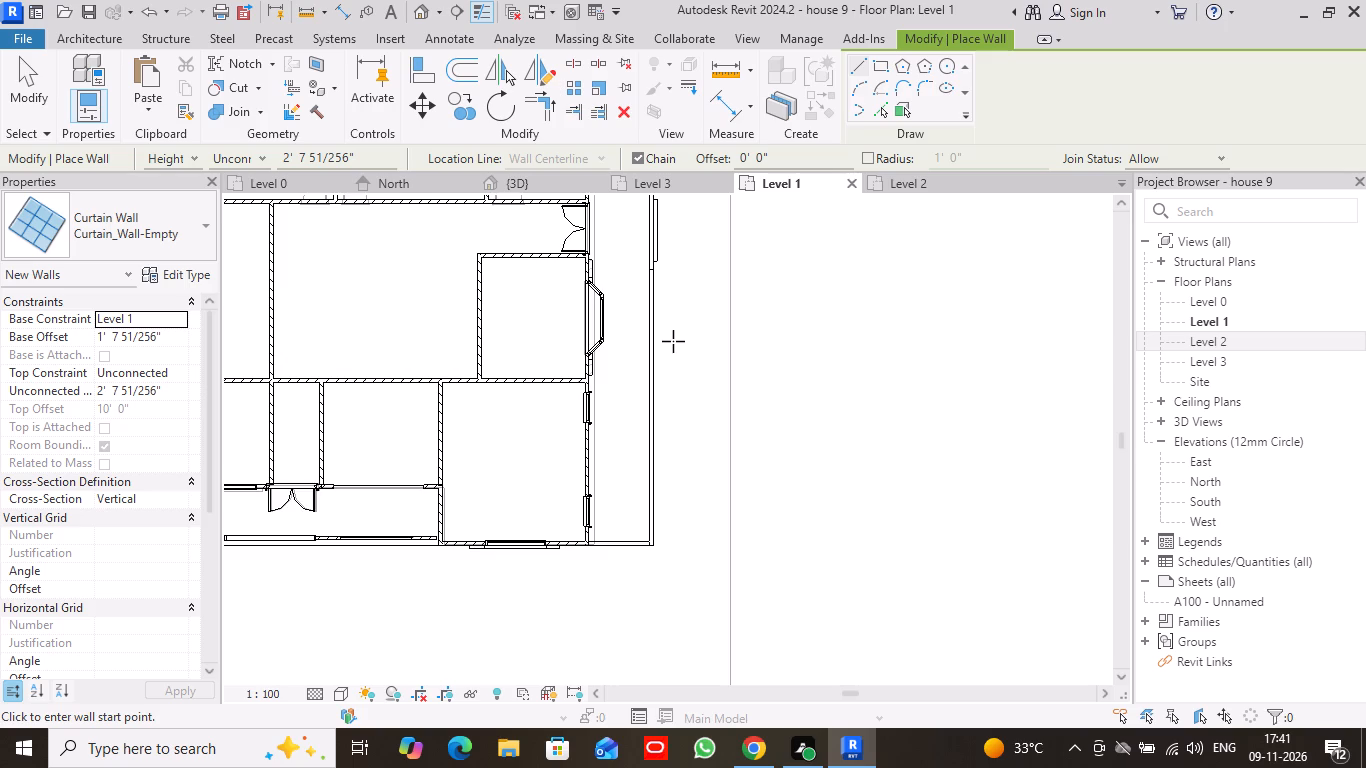
scroll(675, 338, up, 5)
middle_drag(690, 259, 675, 432)
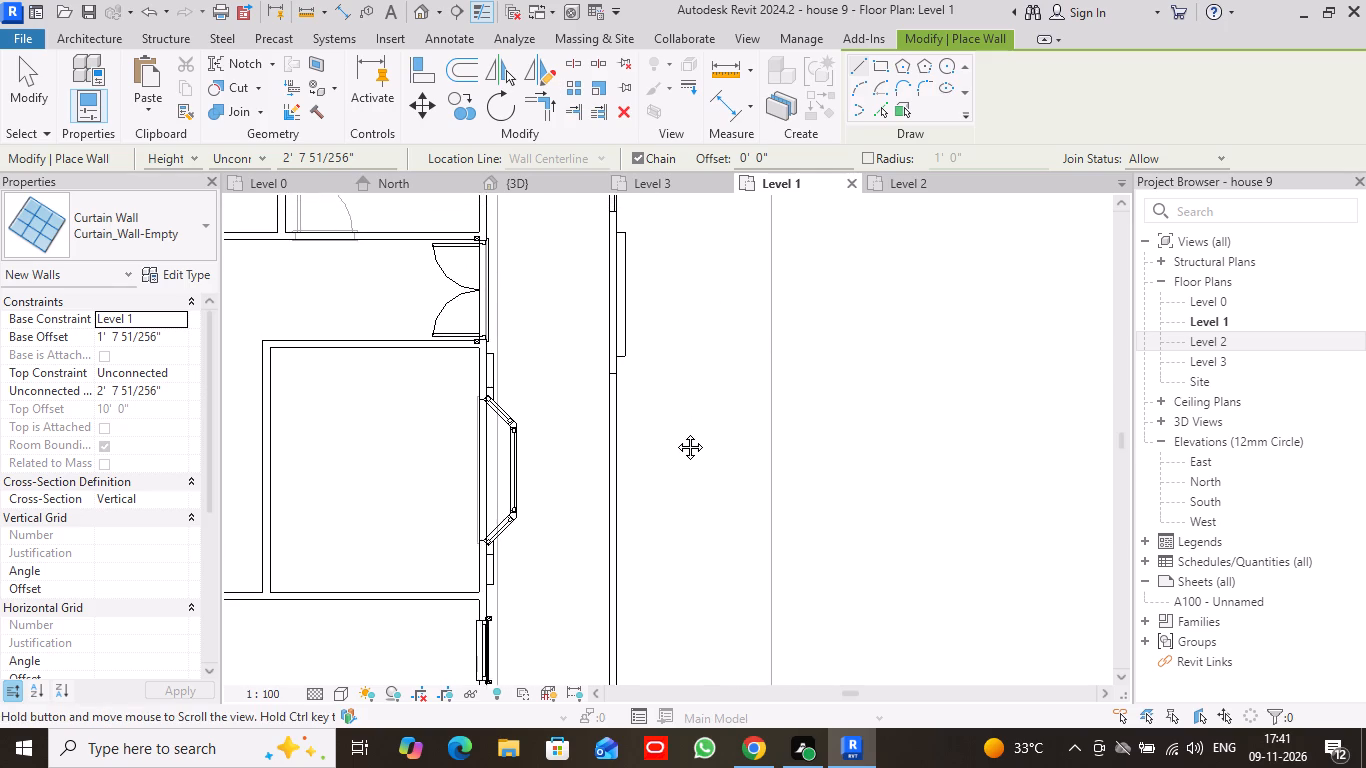
middle_drag(675, 432, 675, 445)
scroll(674, 446, up, 1)
click(604, 379)
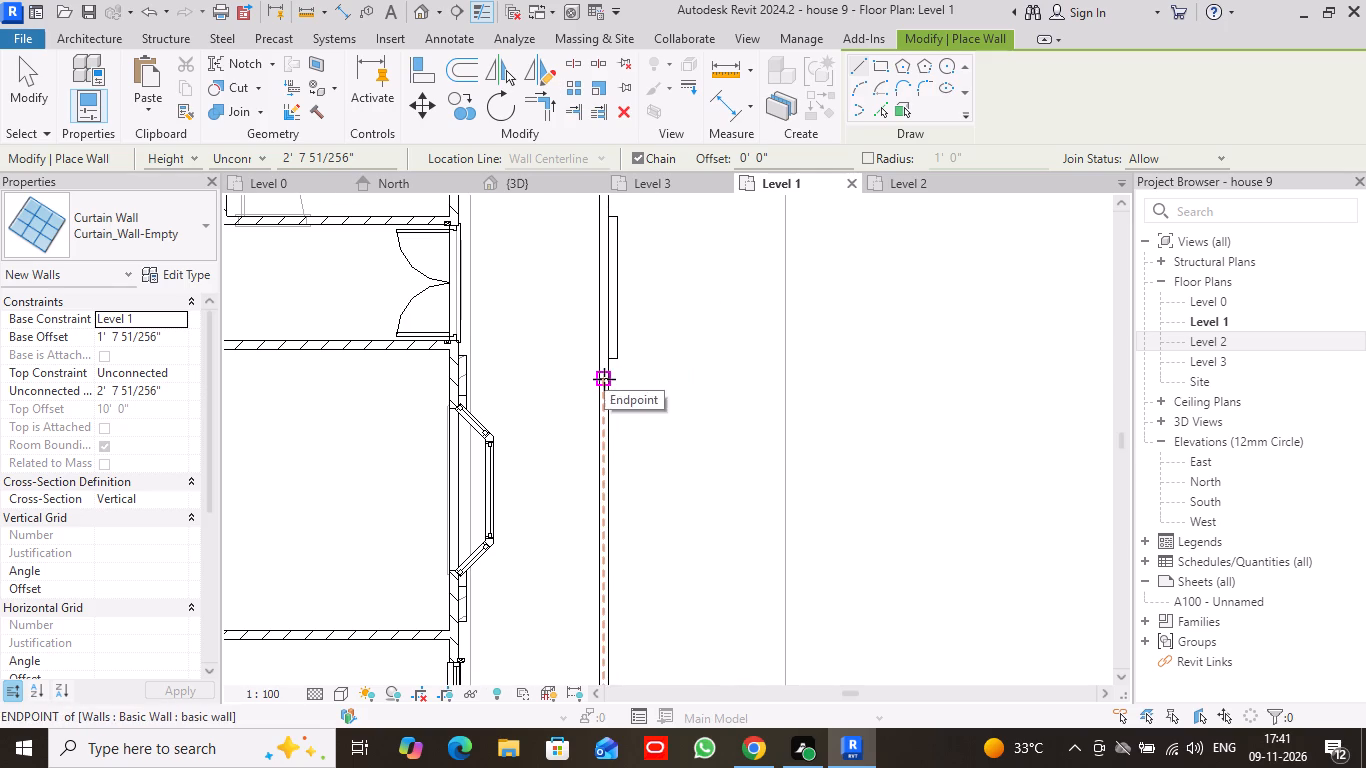
scroll(592, 558, down, 8)
middle_drag(597, 551, 574, 292)
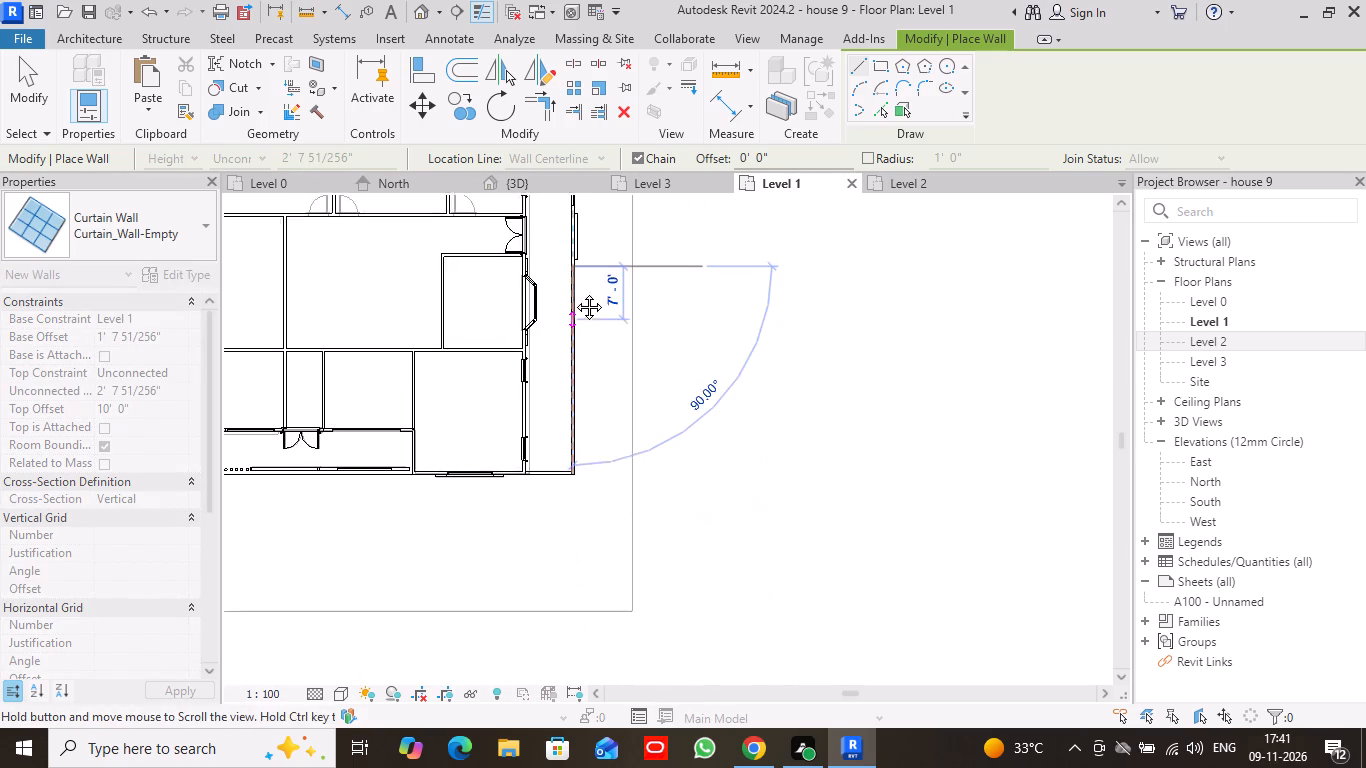
middle_drag(574, 292, 574, 277)
scroll(582, 349, up, 16)
scroll(539, 460, down, 2)
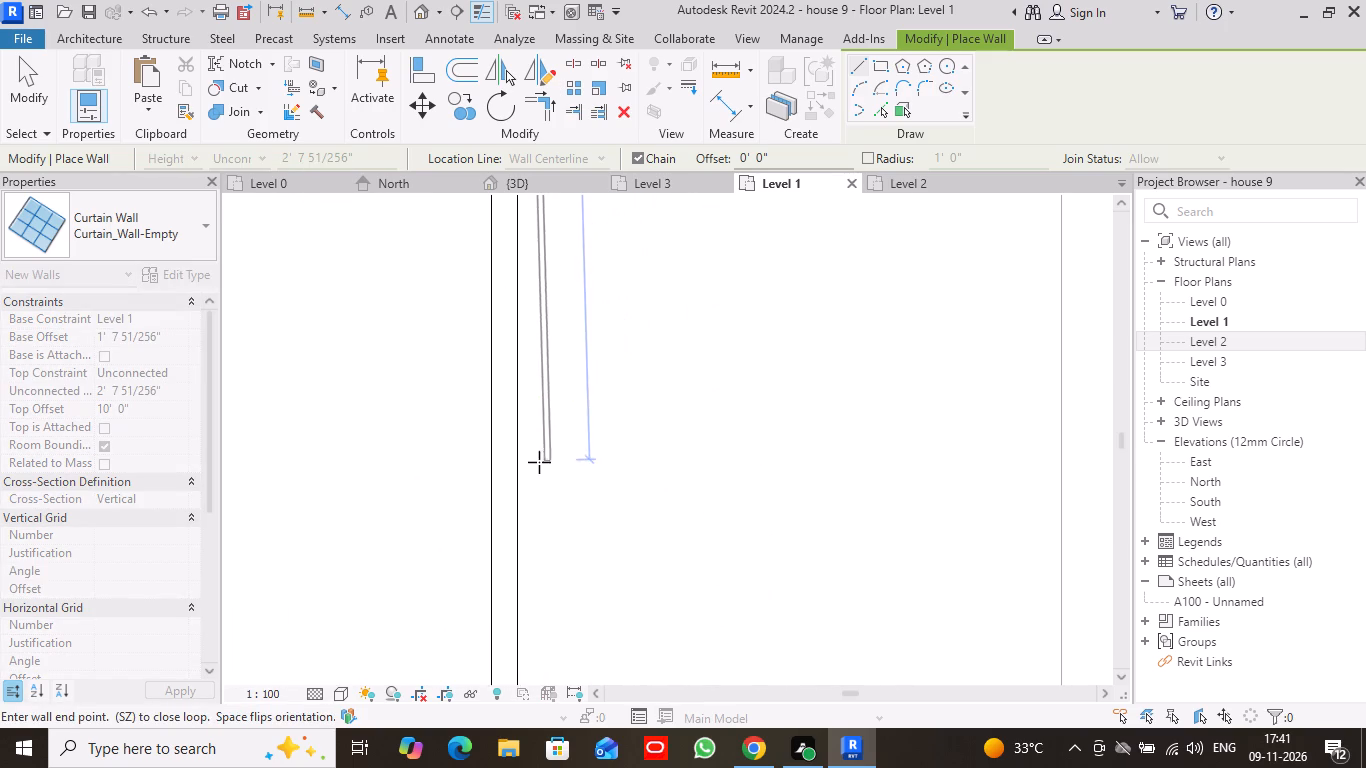
scroll(539, 462, down, 7)
middle_drag(554, 455, 558, 229)
scroll(530, 373, up, 5)
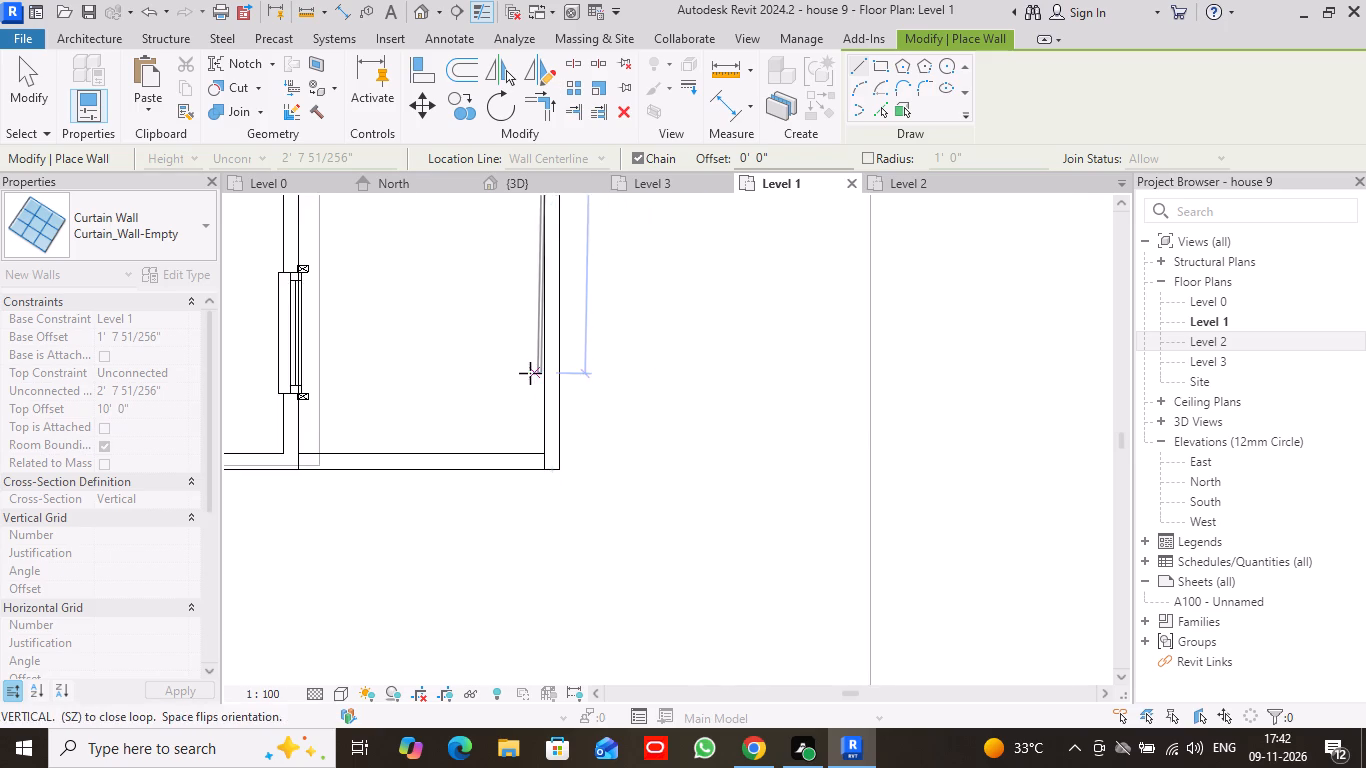
scroll(530, 373, up, 5)
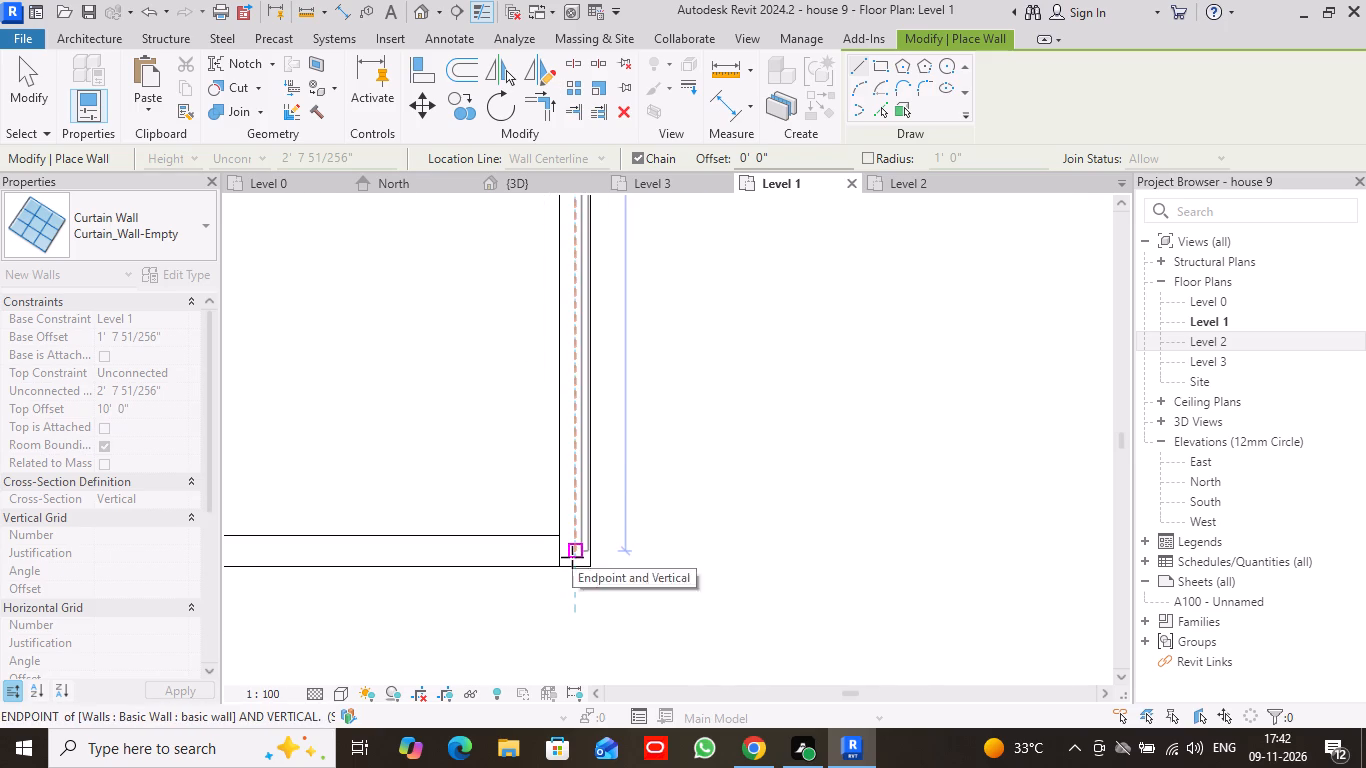
click(572, 564)
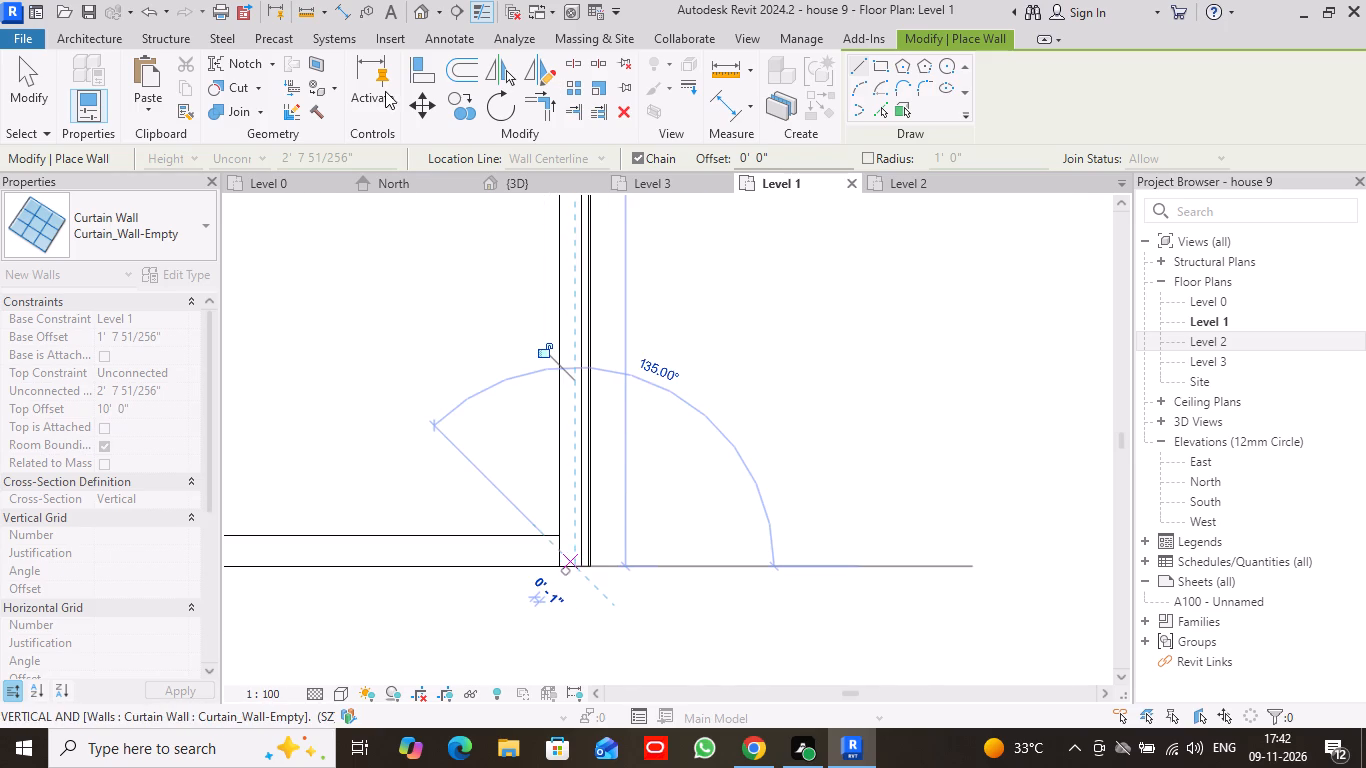
click(38, 87)
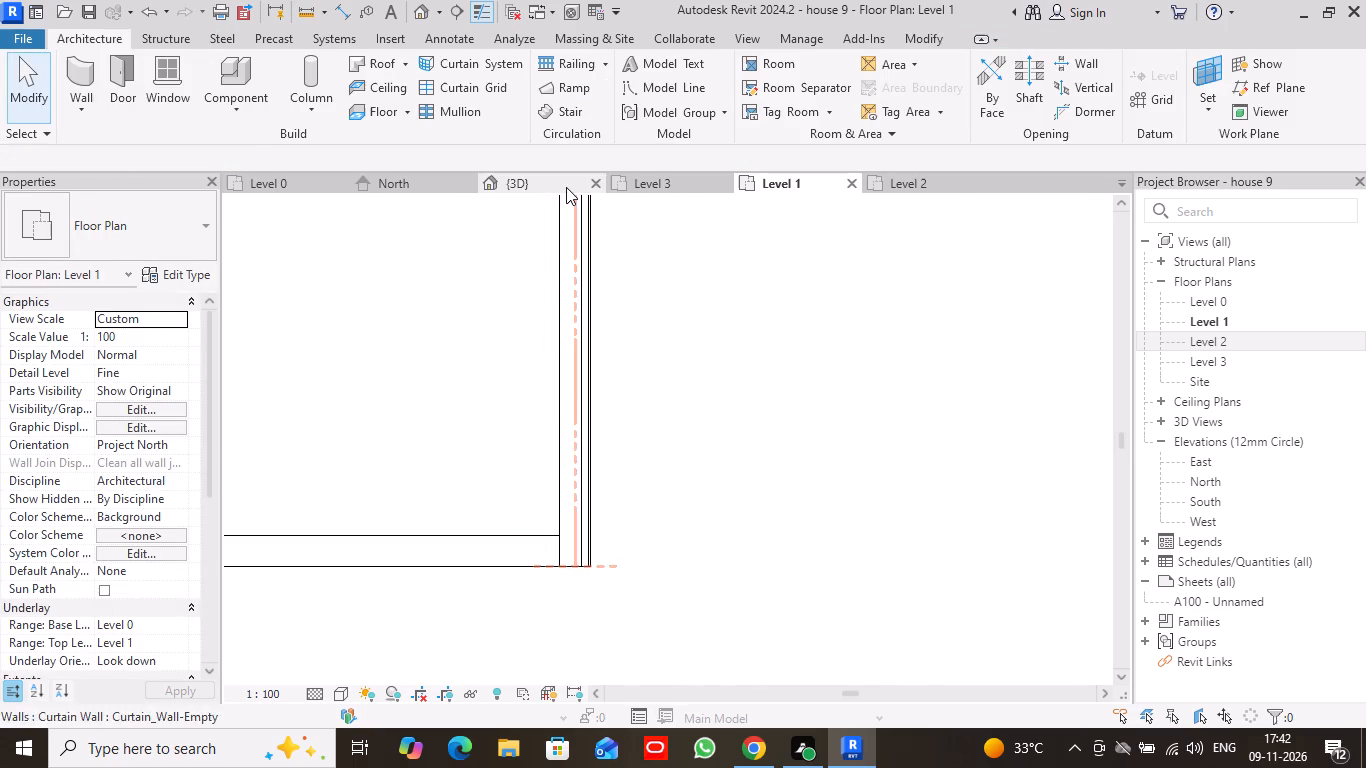
In 3D, lower the top of the longer curtain wall to the raised parapet section's top, an unconnected height of about 2' 5".
click(566, 187)
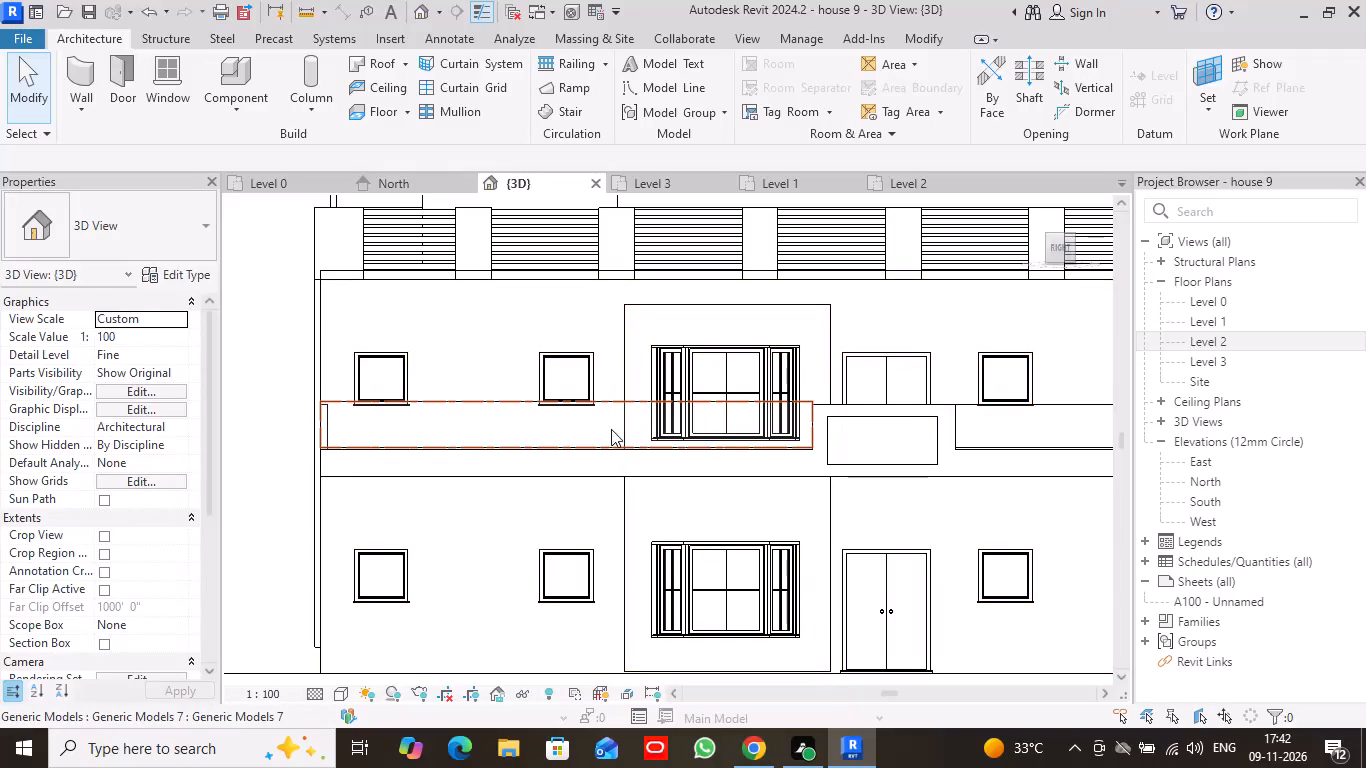
click(604, 399)
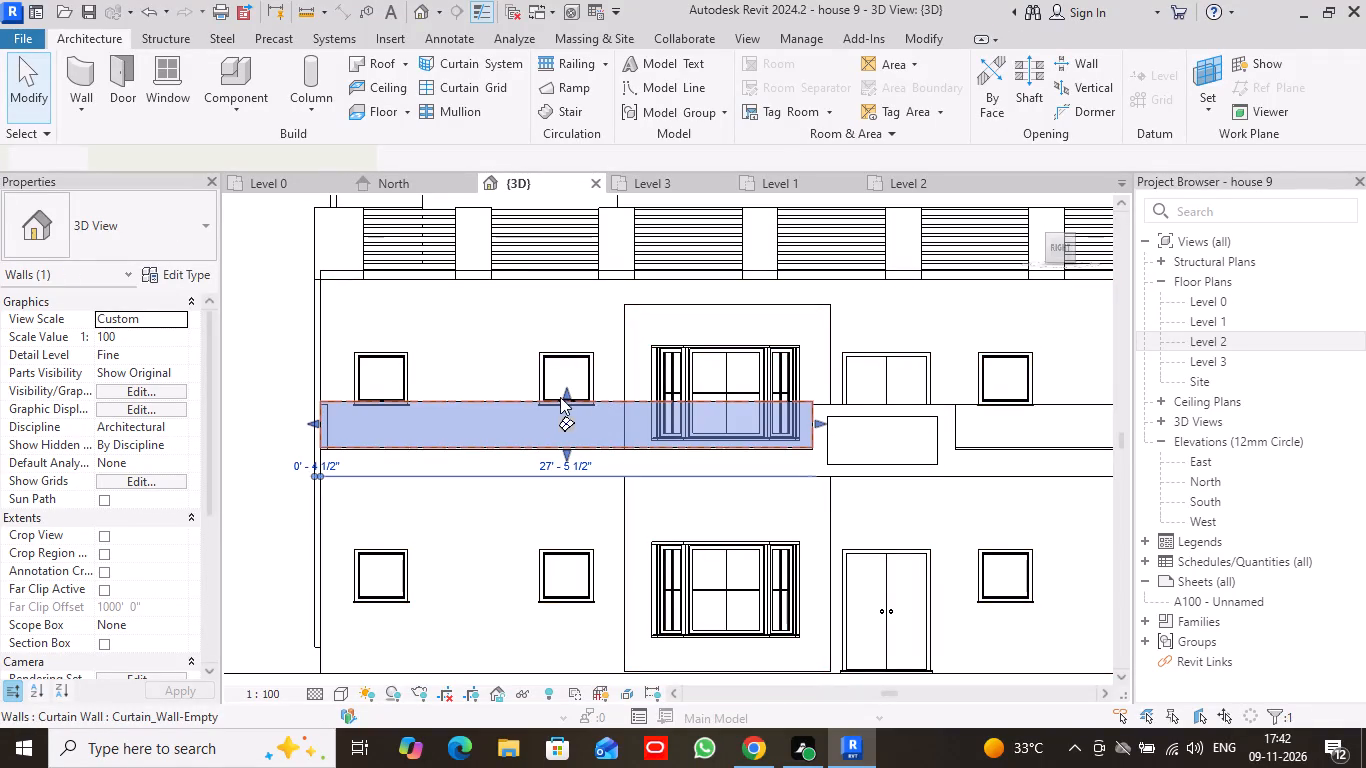
scroll(567, 393, up, 8)
middle_drag(647, 427, 577, 401)
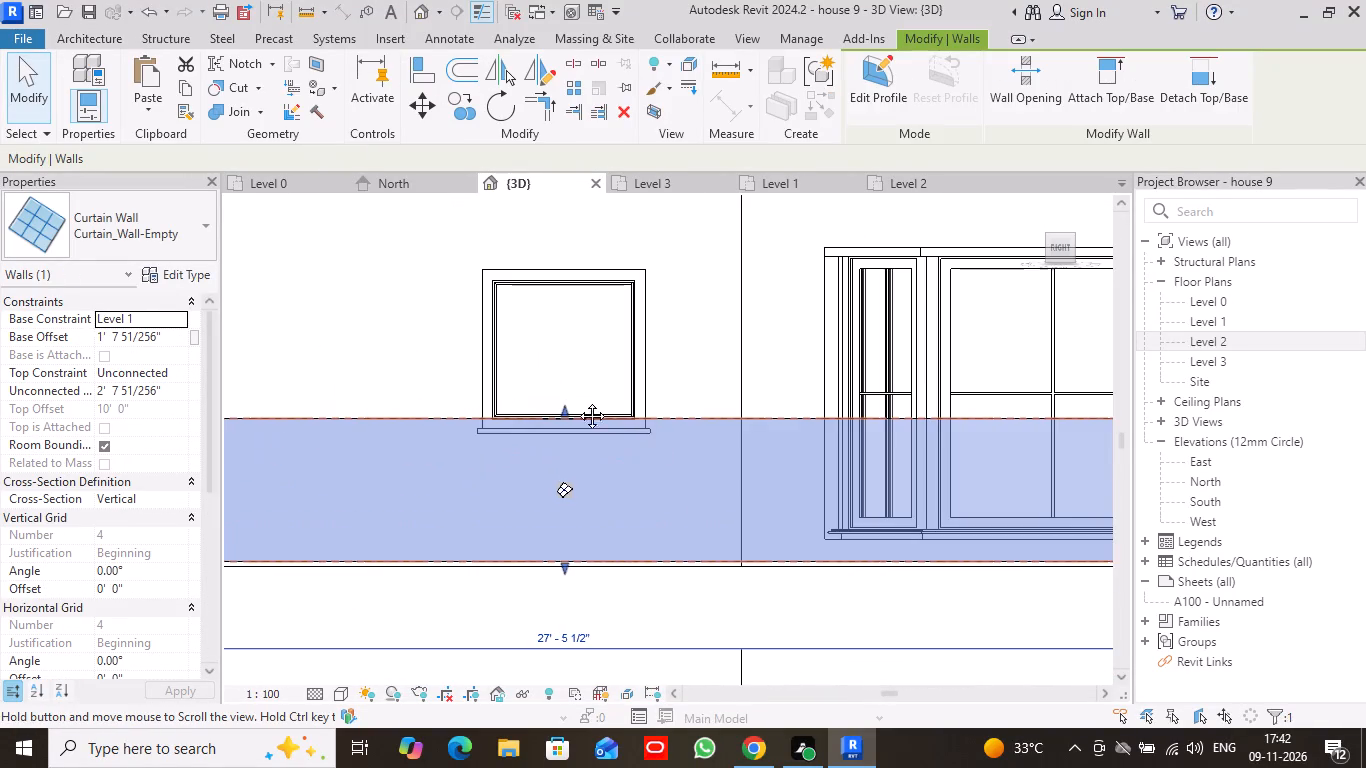
middle_drag(577, 401, 374, 320)
drag(293, 301, 293, 315)
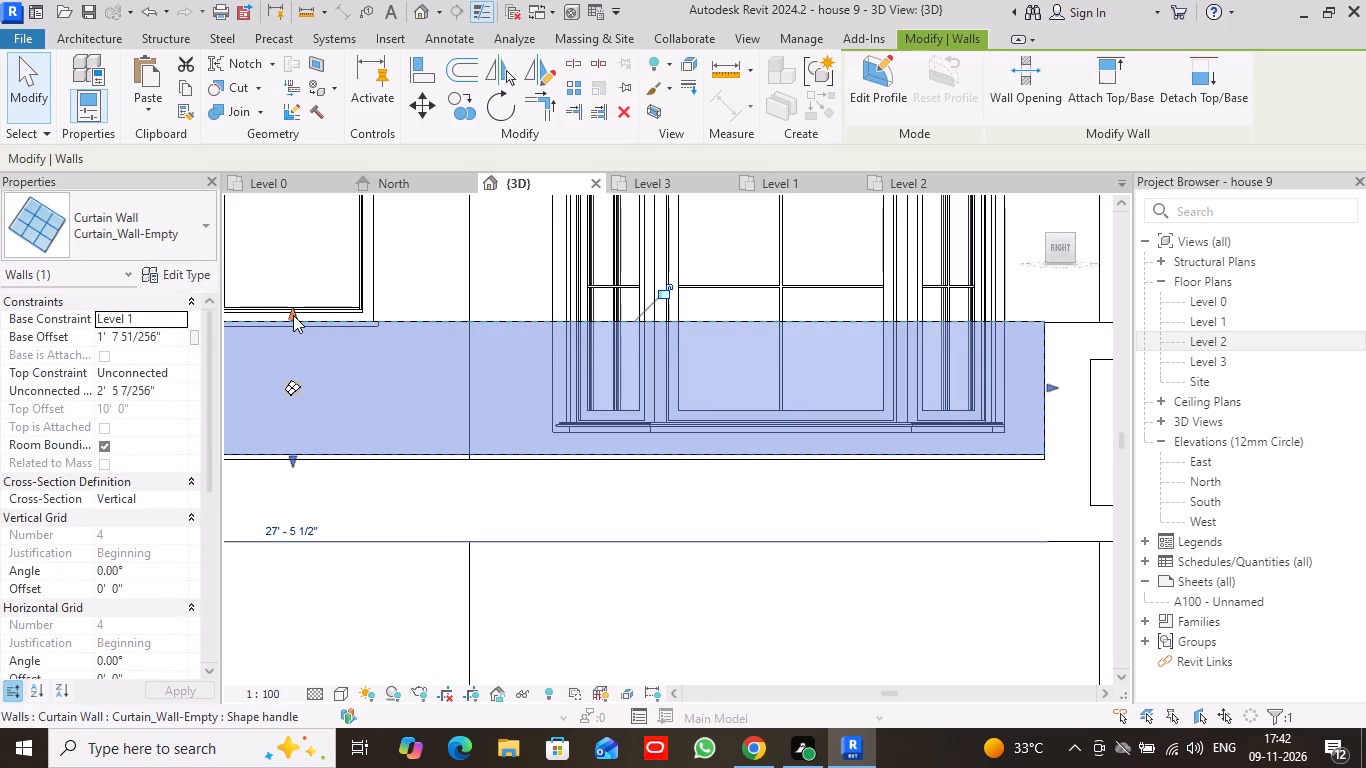
click(293, 315)
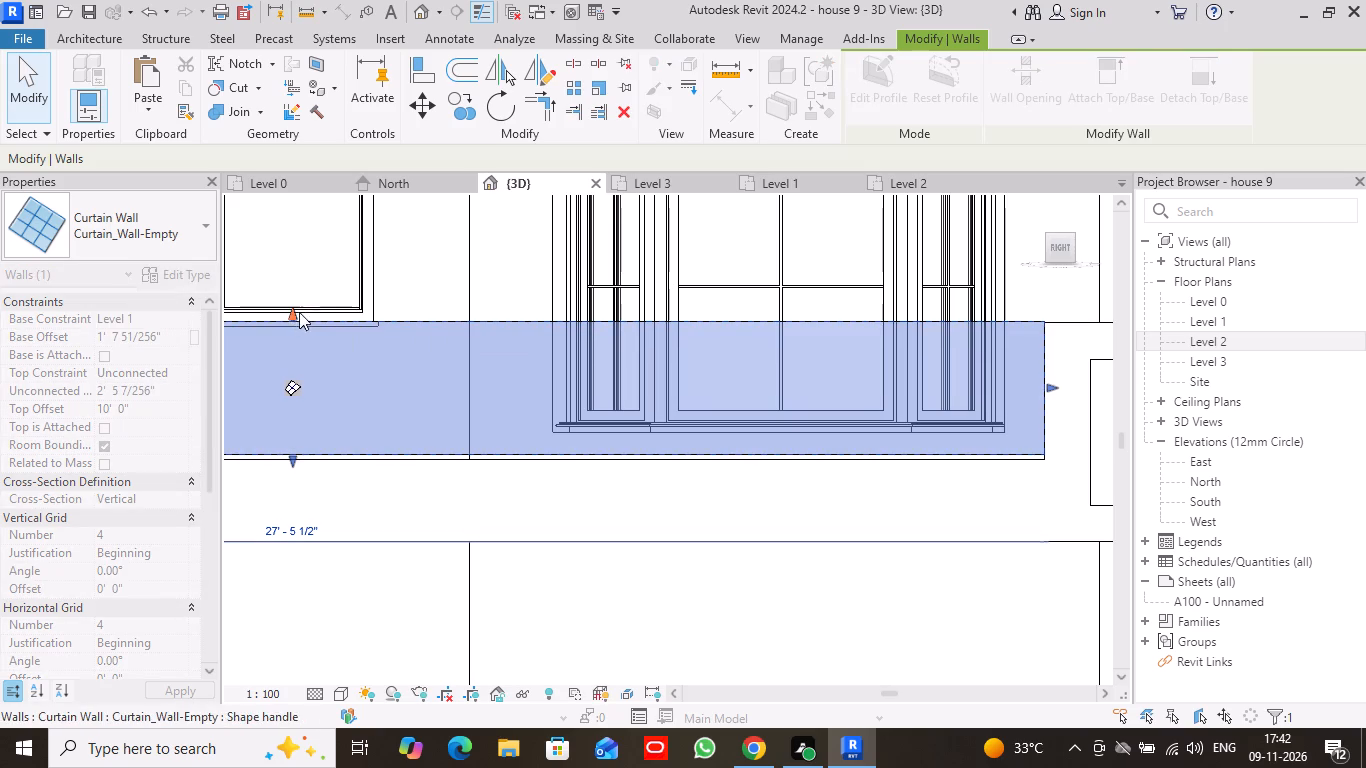
click(37, 111)
Set the 3D view's visual style to Shaded, with the house seen from an angle above the overhang side.
scroll(412, 306, down, 7)
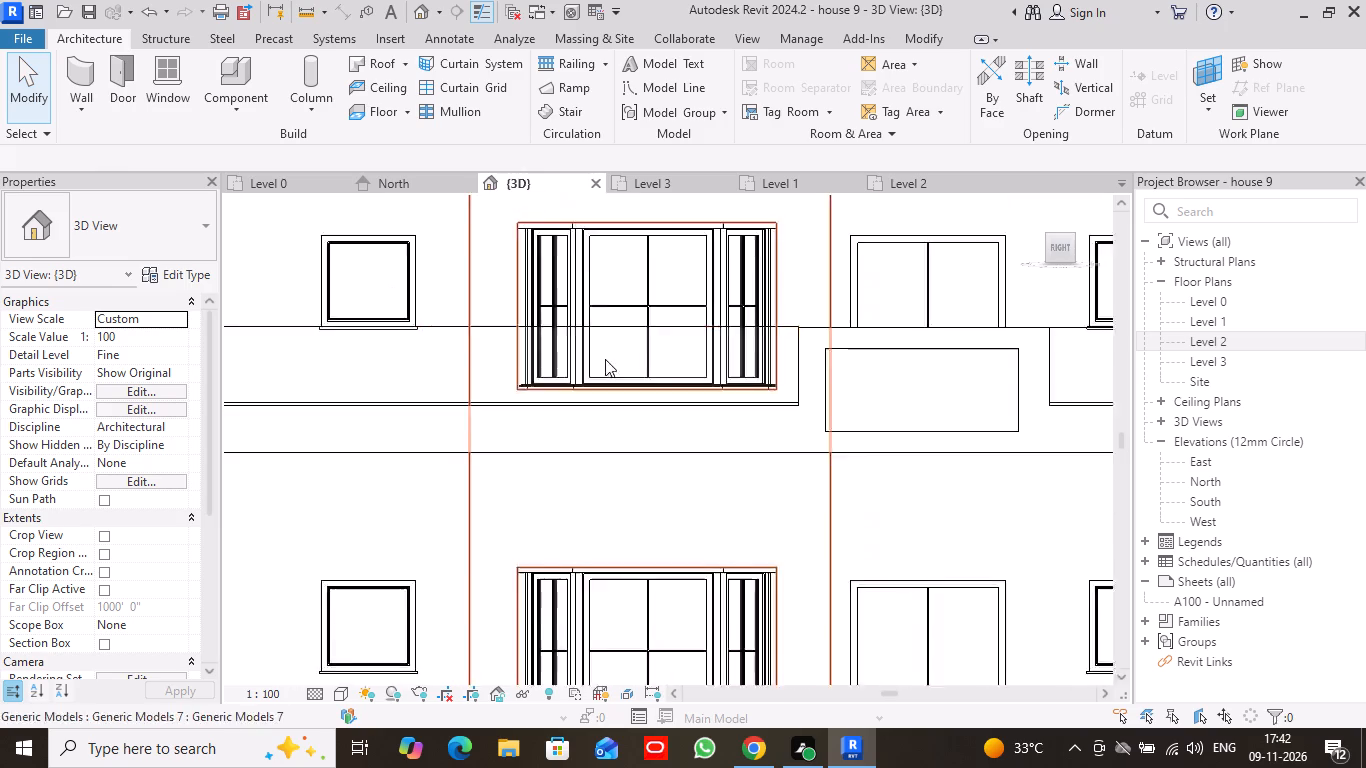
scroll(896, 372, up, 6)
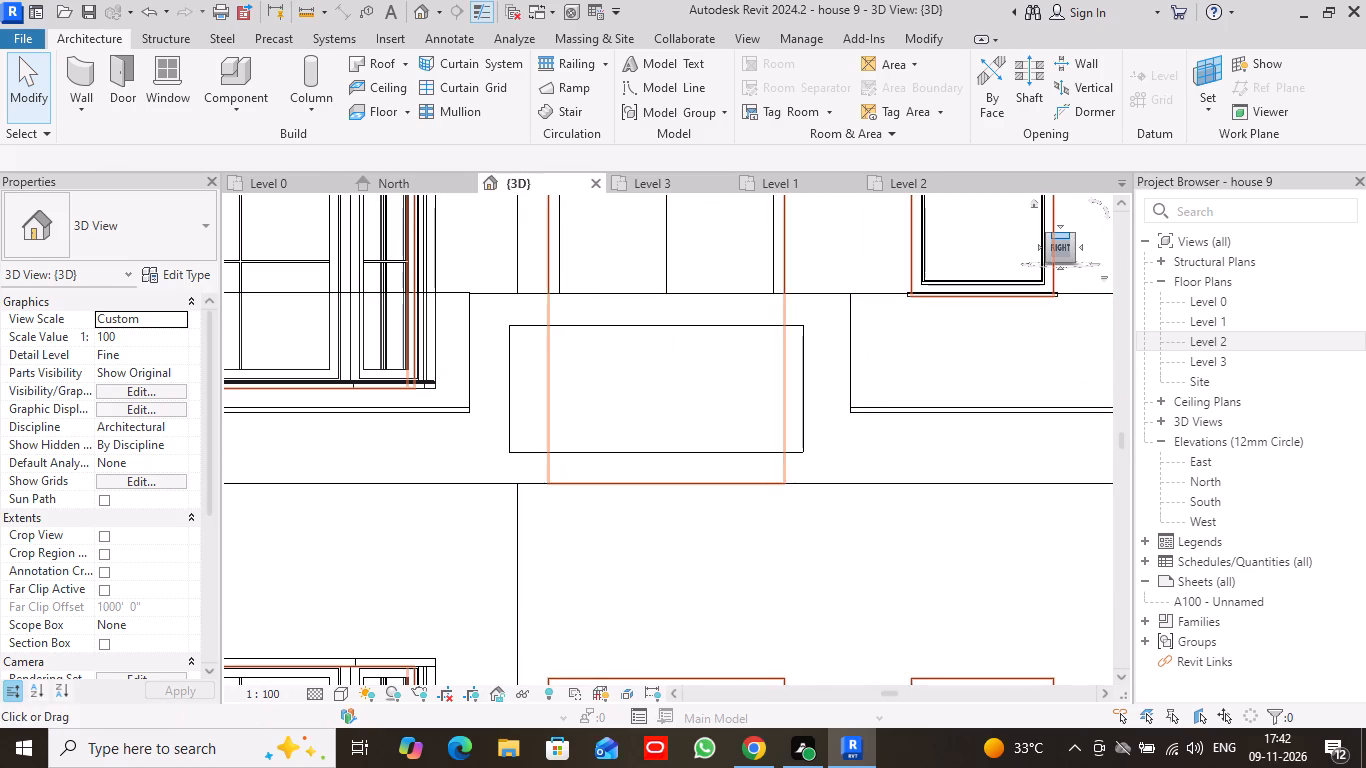
drag(1046, 235, 234, 278)
scroll(643, 350, down, 12)
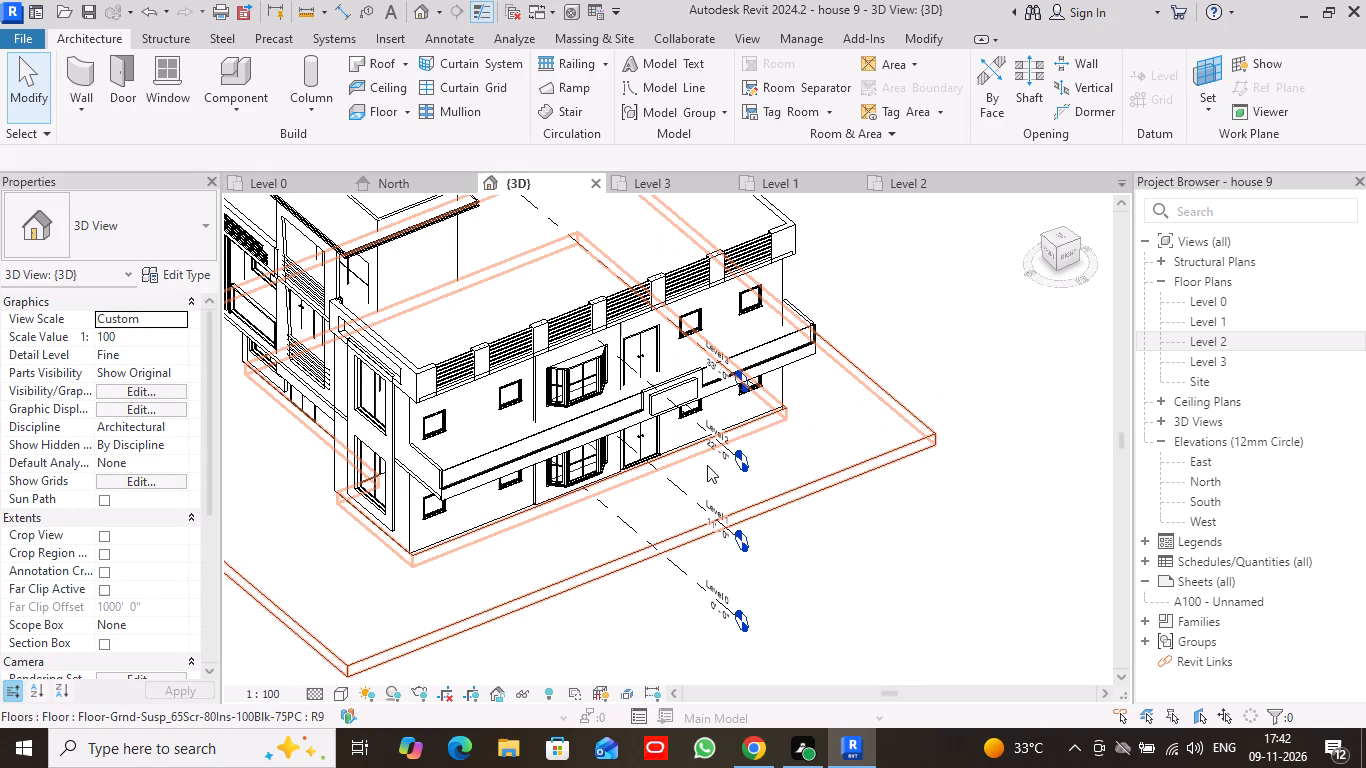
middle_drag(707, 465, 775, 385)
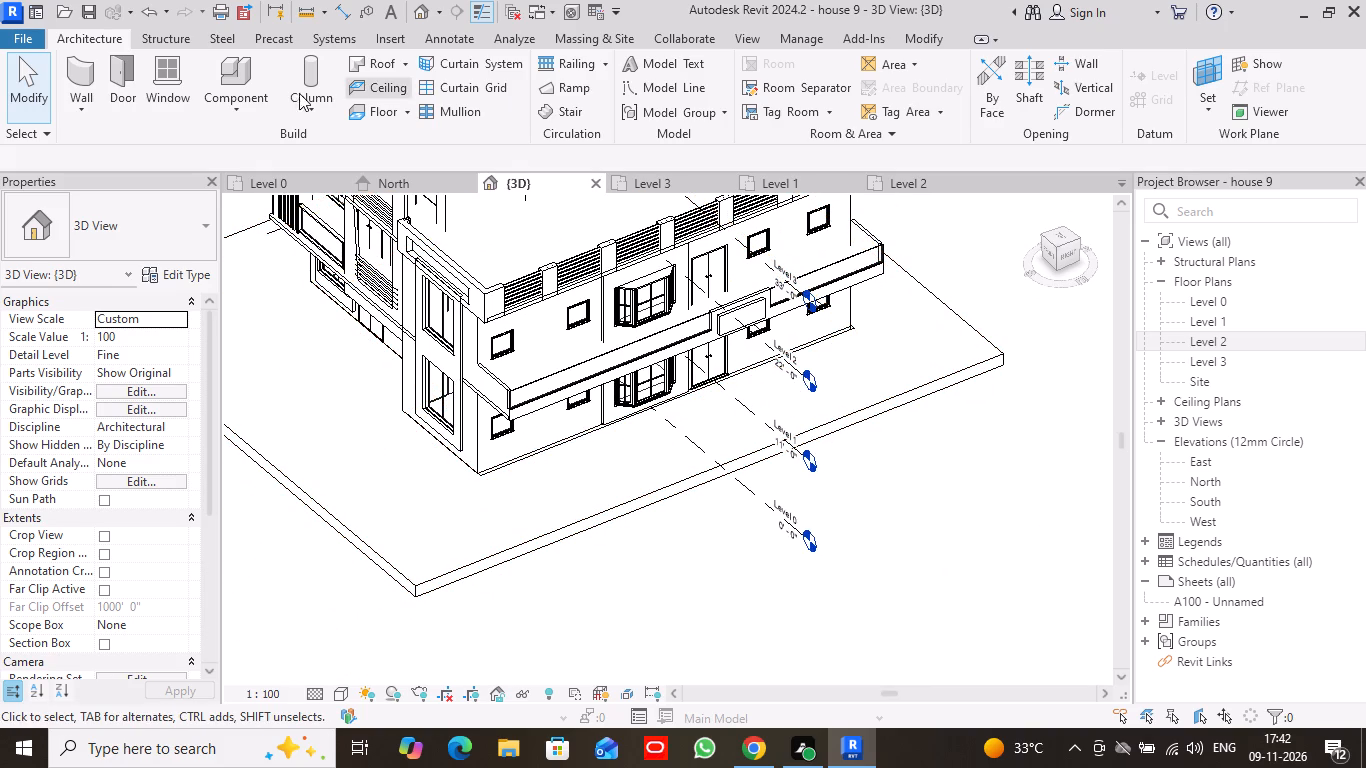
click(337, 688)
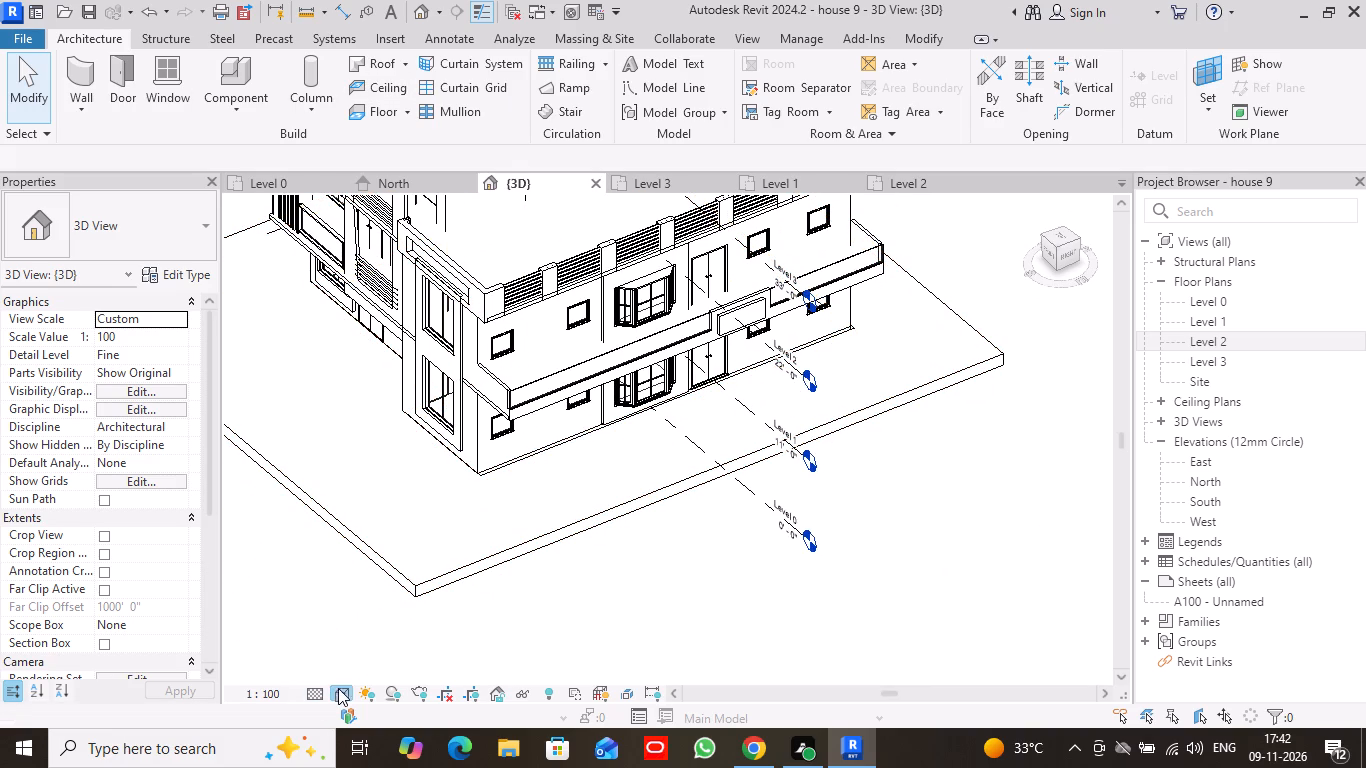
click(375, 611)
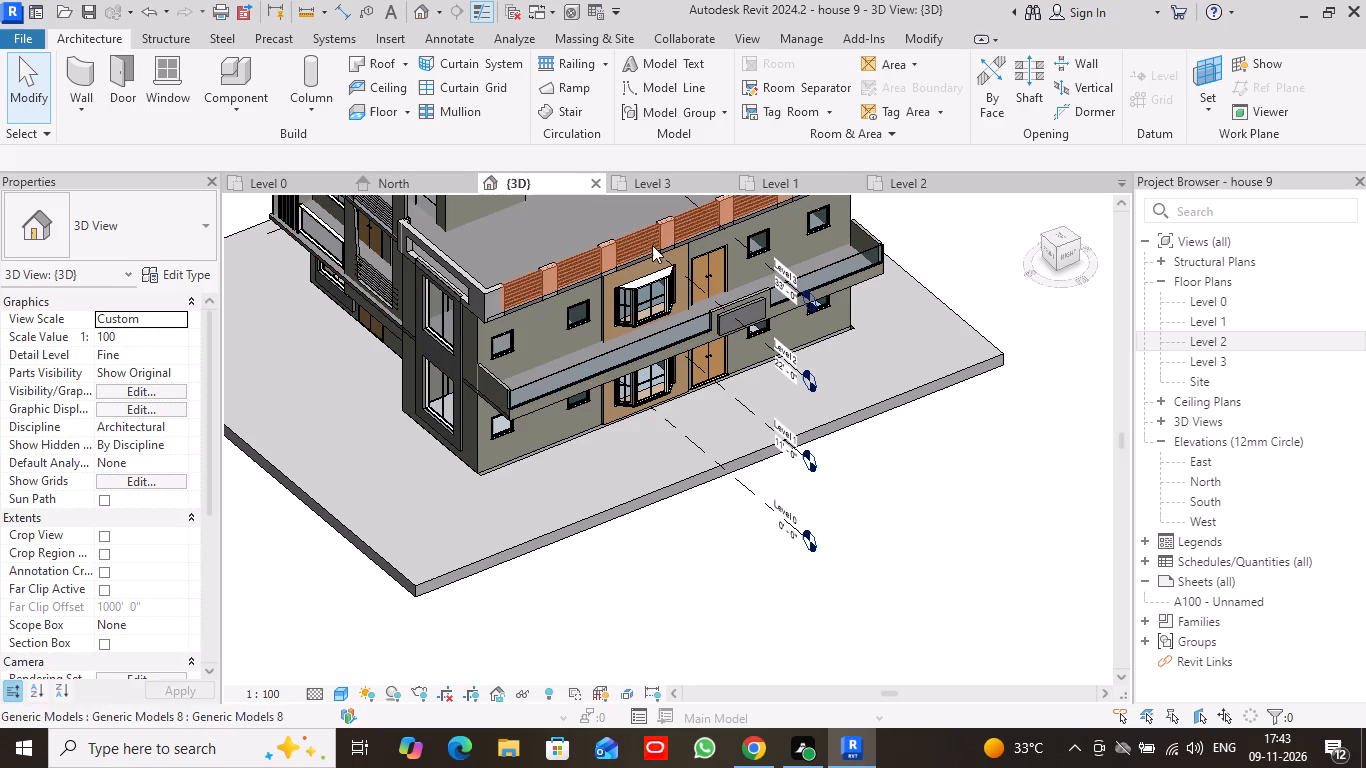
Examine the shaded house from several angles, checking the Level 1 overhang's parapet, raised panel and curtain-wall glazing against the facade.
scroll(561, 472, up, 3)
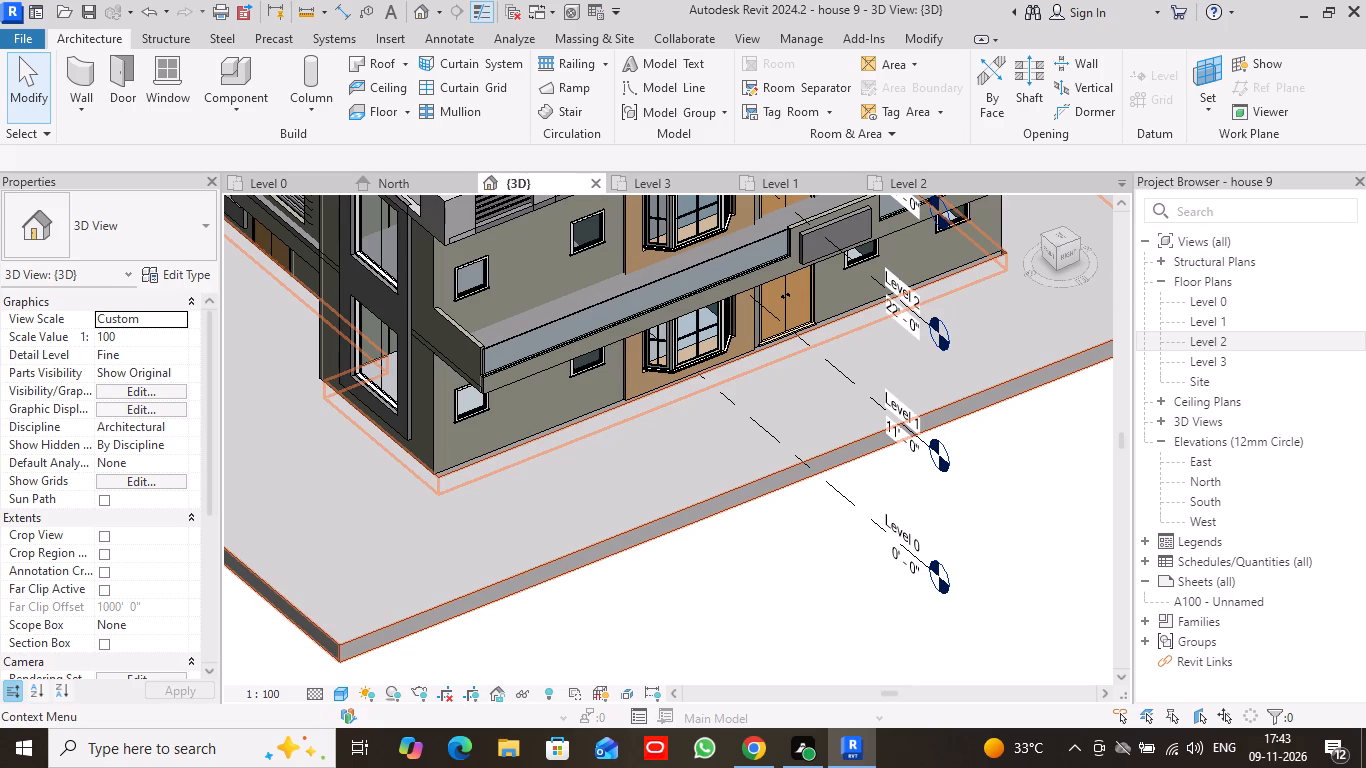
drag(1059, 248, 1046, 217)
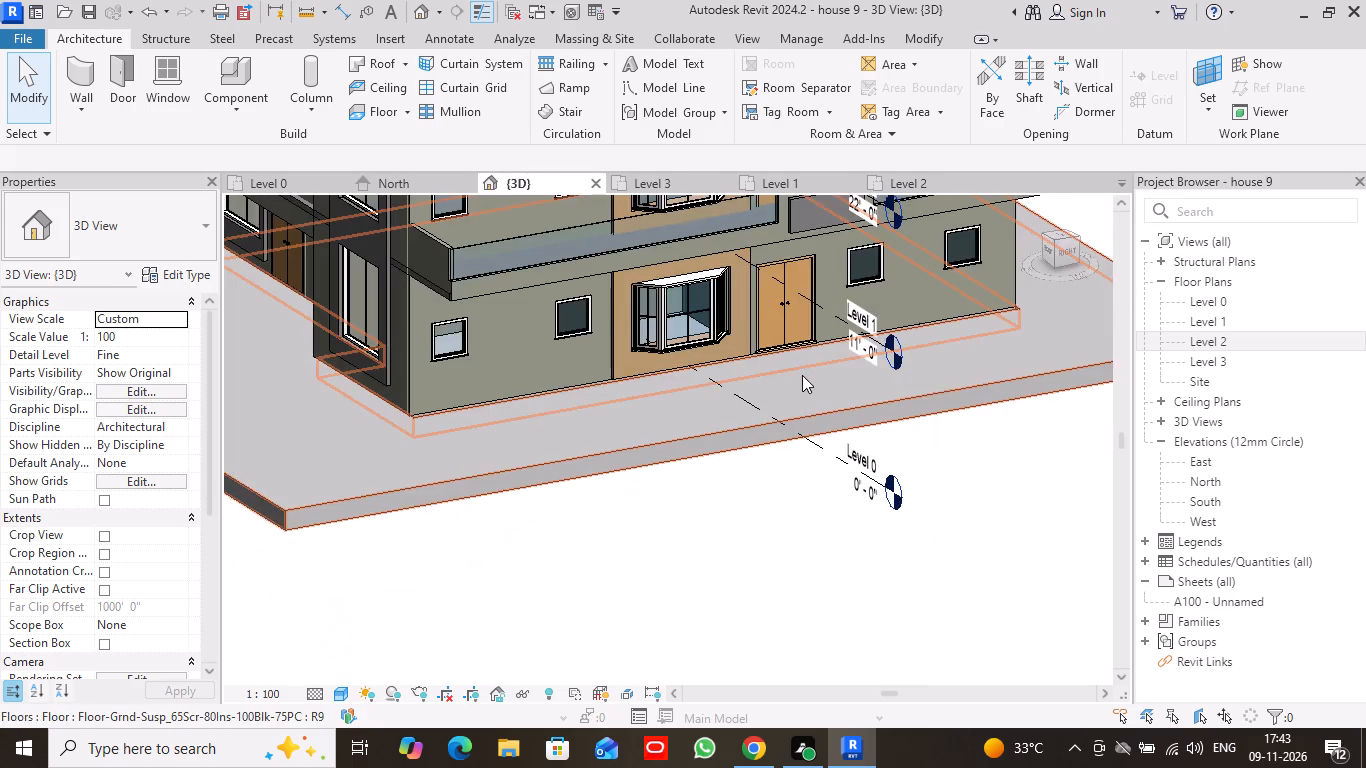
scroll(802, 375, down, 6)
scroll(725, 438, down, 1)
middle_drag(627, 535, 819, 577)
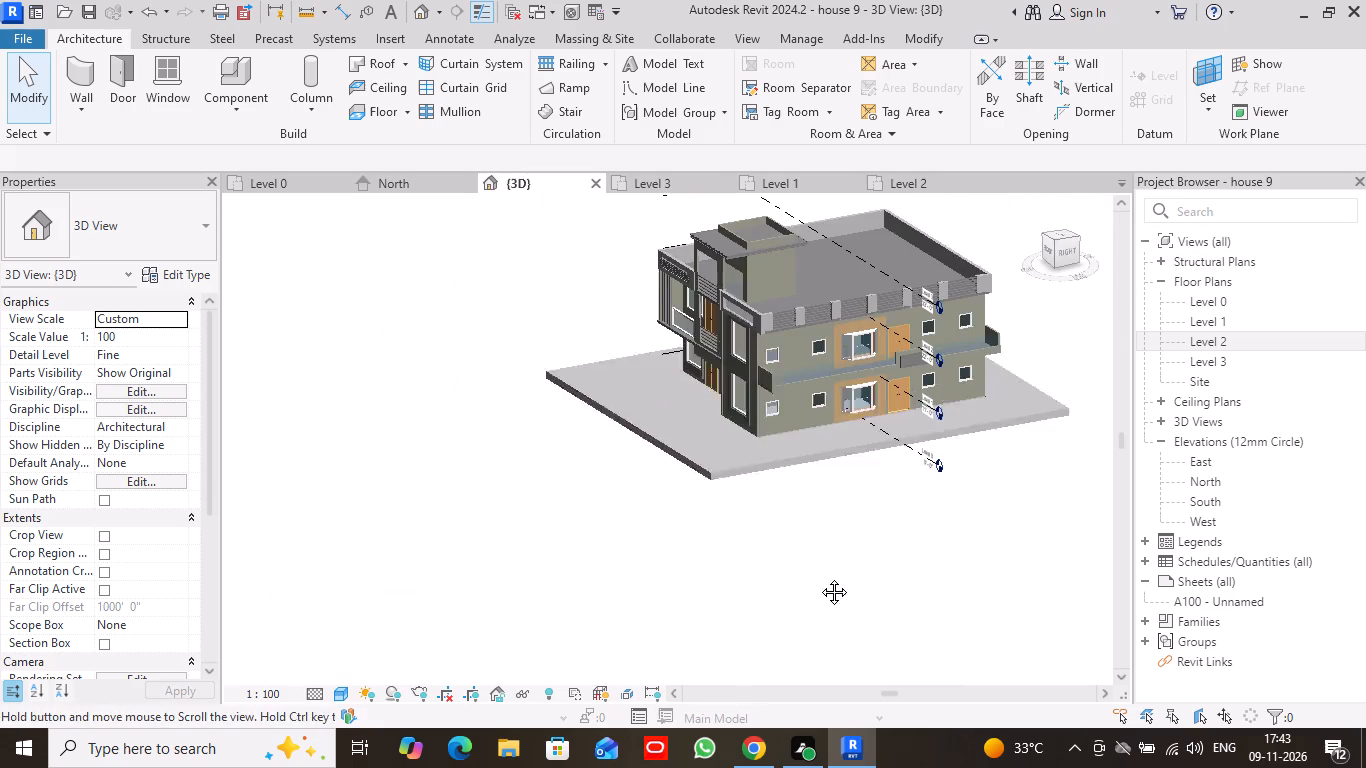
middle_drag(819, 577, 843, 579)
middle_drag(750, 489, 607, 447)
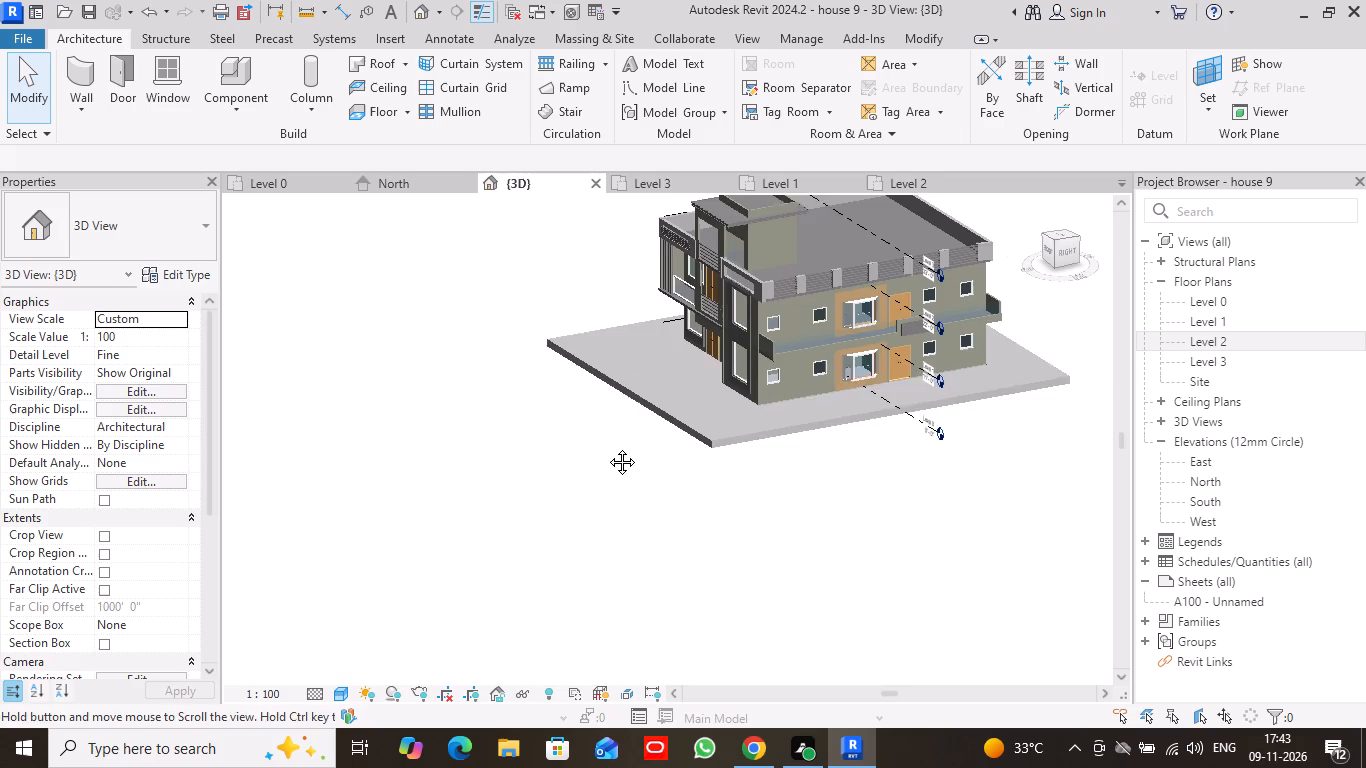
middle_drag(607, 447, 594, 447)
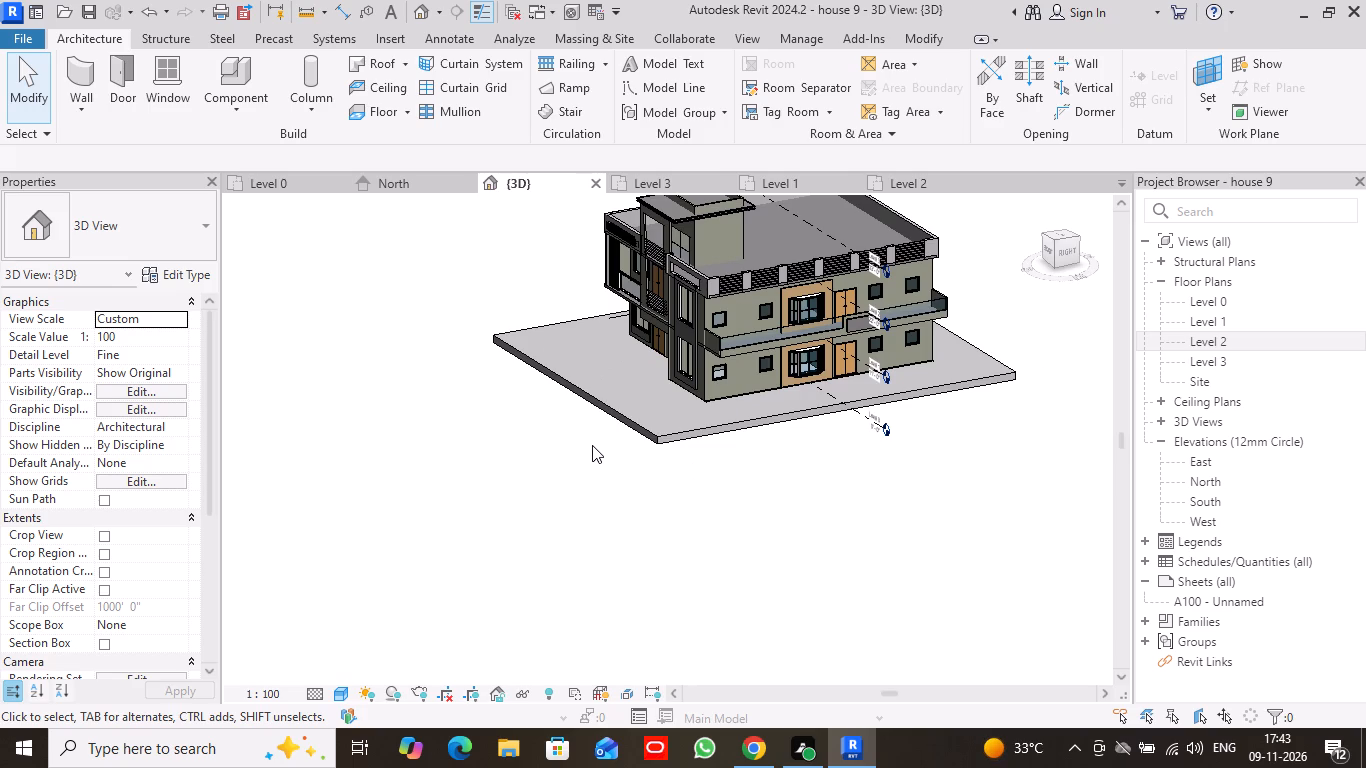
middle_drag(592, 445, 539, 551)
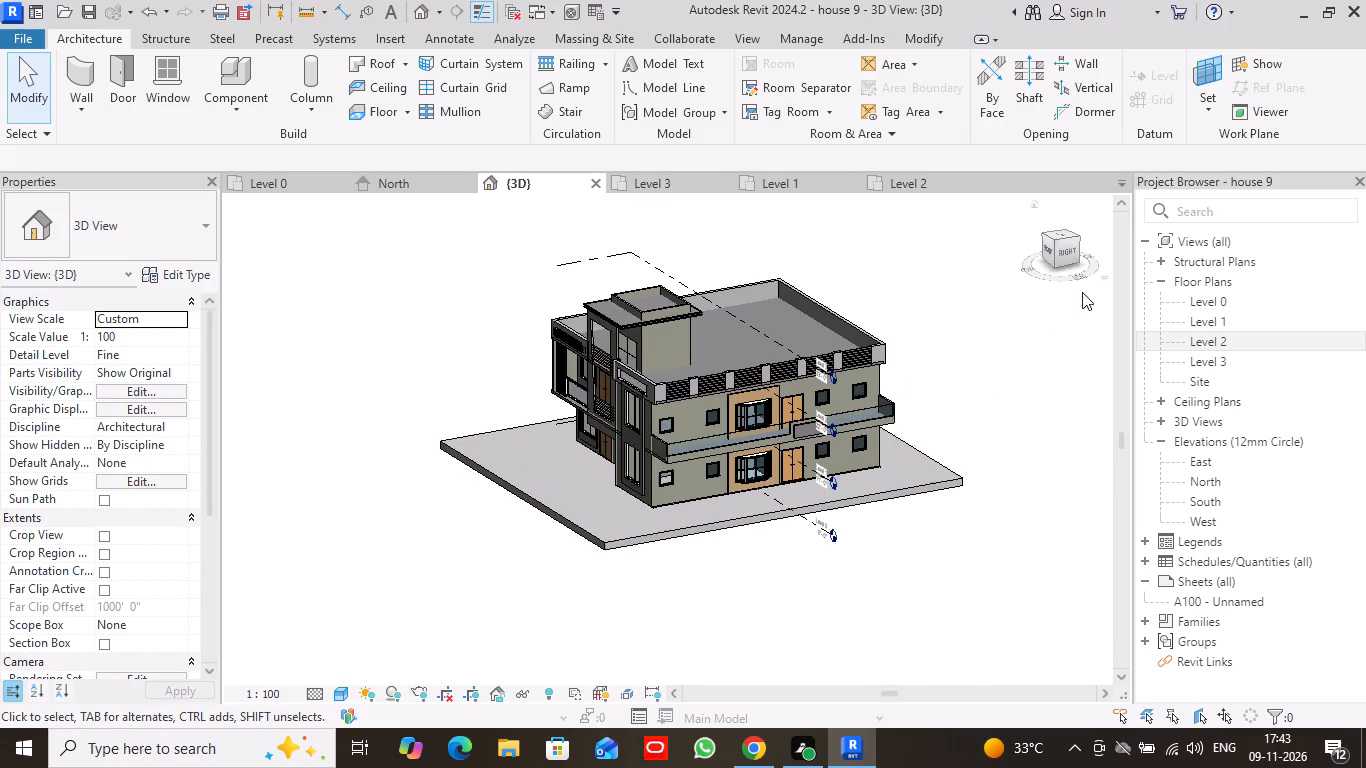
drag(1043, 232, 1084, 246)
scroll(768, 411, up, 3)
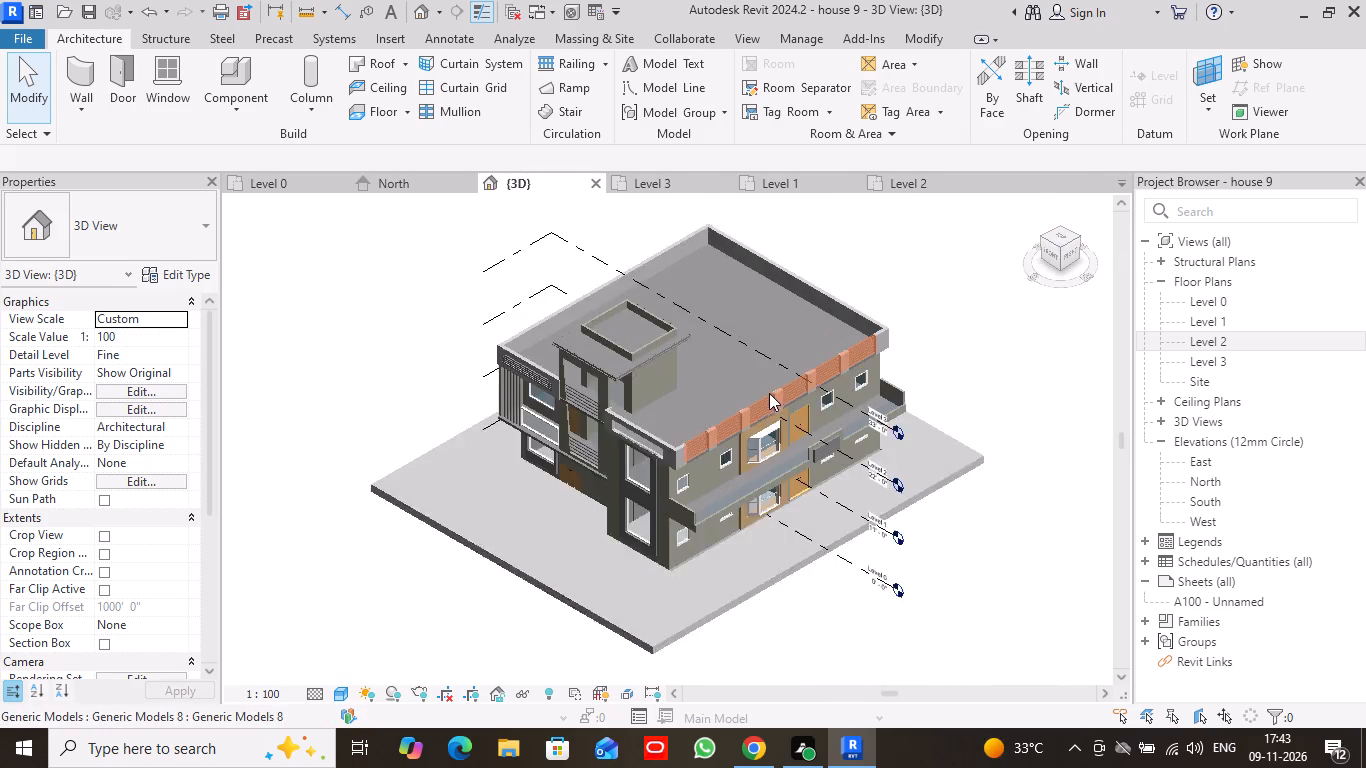
scroll(769, 393, up, 2)
middle_drag(801, 478, 811, 363)
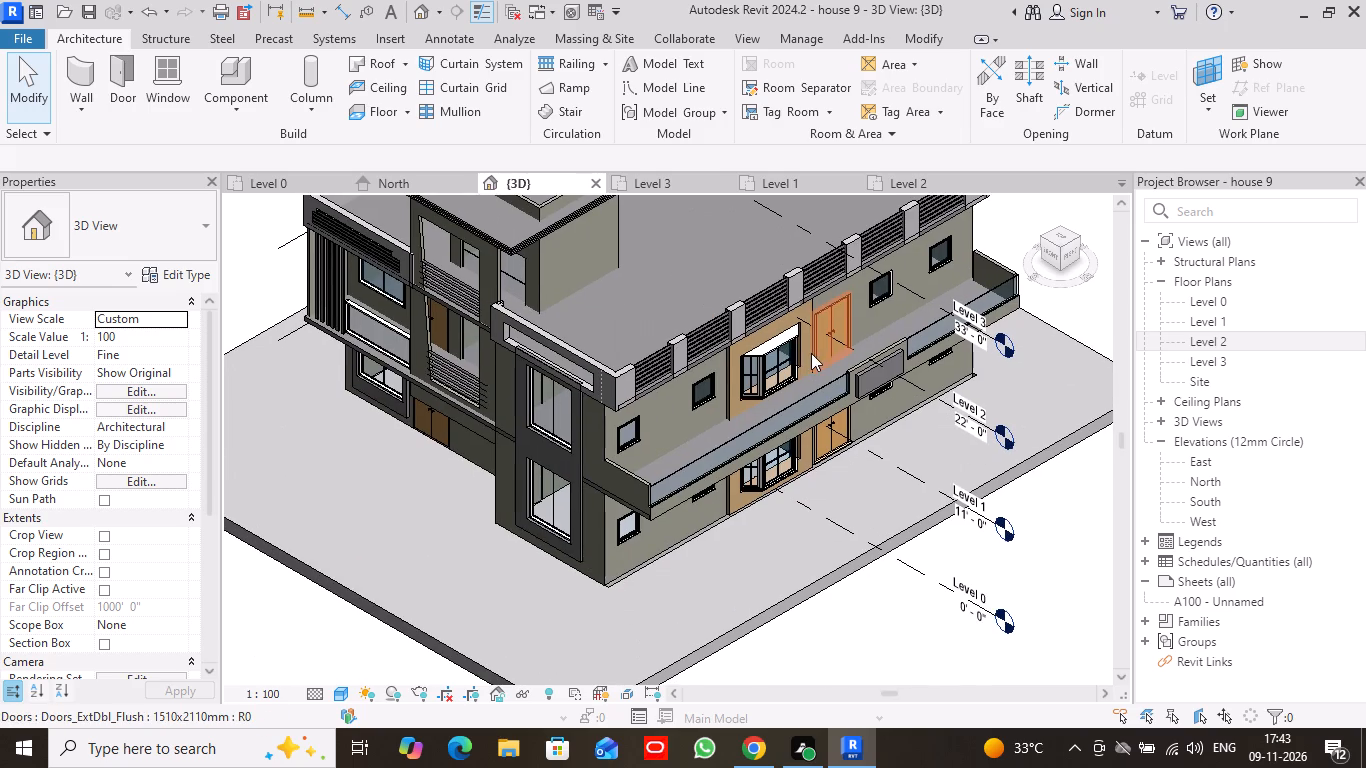
scroll(811, 353, down, 2)
middle_drag(660, 251, 650, 314)
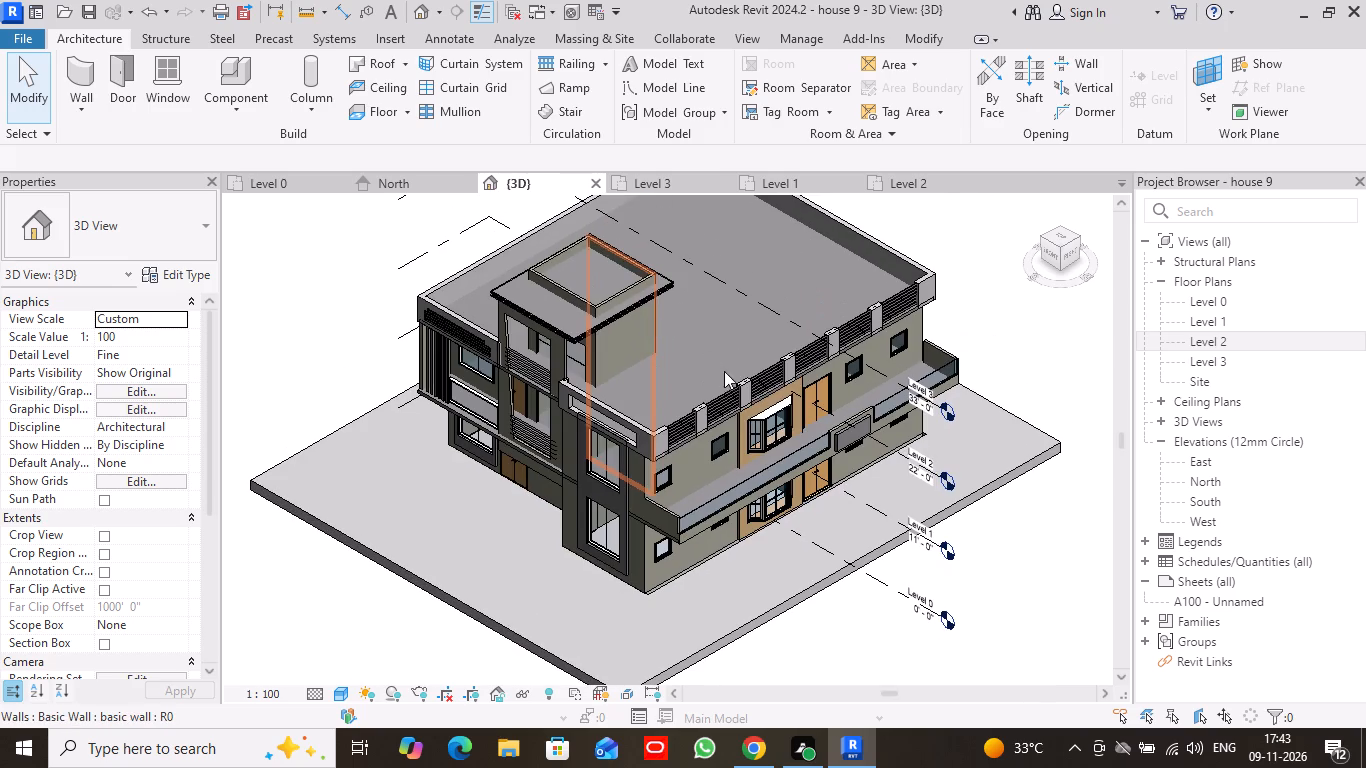
scroll(772, 443, up, 7)
scroll(680, 343, down, 4)
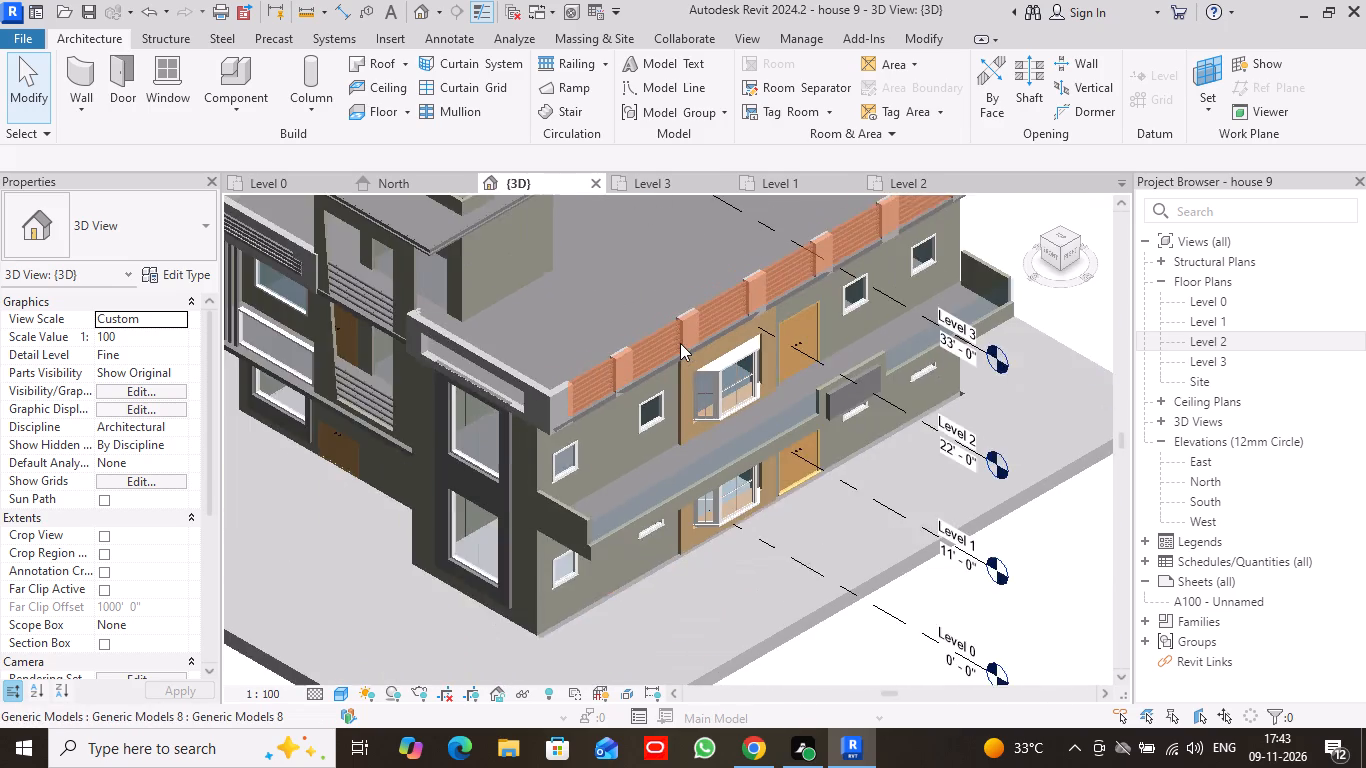
scroll(680, 343, down, 4)
middle_drag(671, 271, 679, 317)
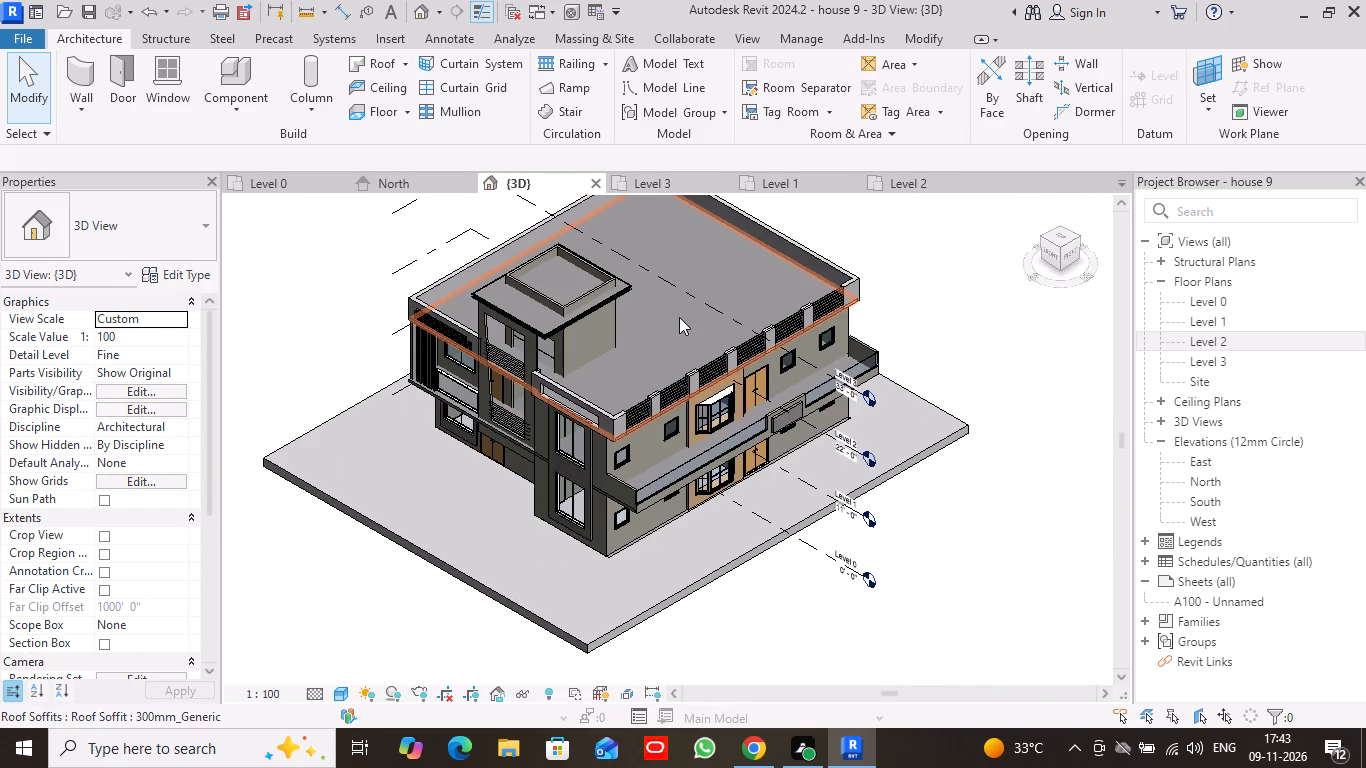
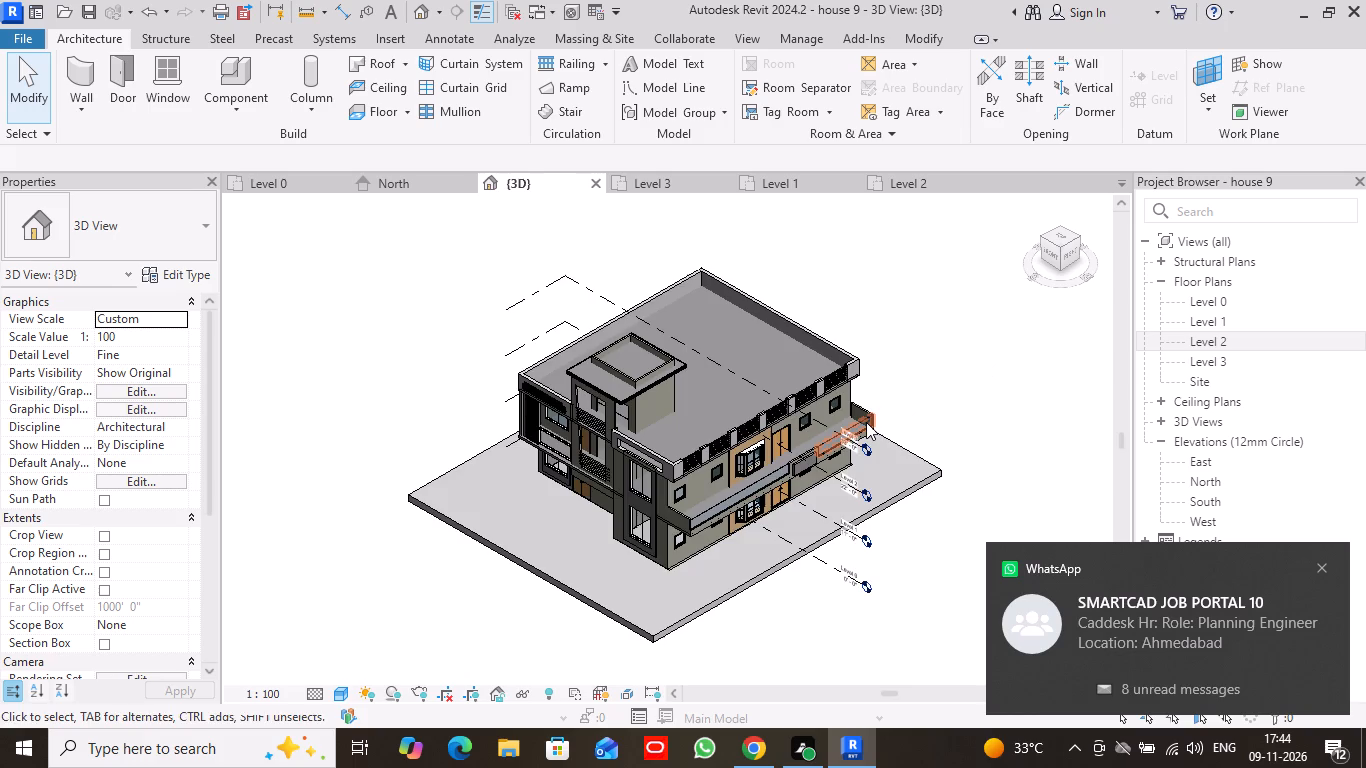
Examine the Level 1 overhang in 3D at close and full range, checking the curtain walls, raised panel and parapet against the facade.
scroll(865, 422, up, 4)
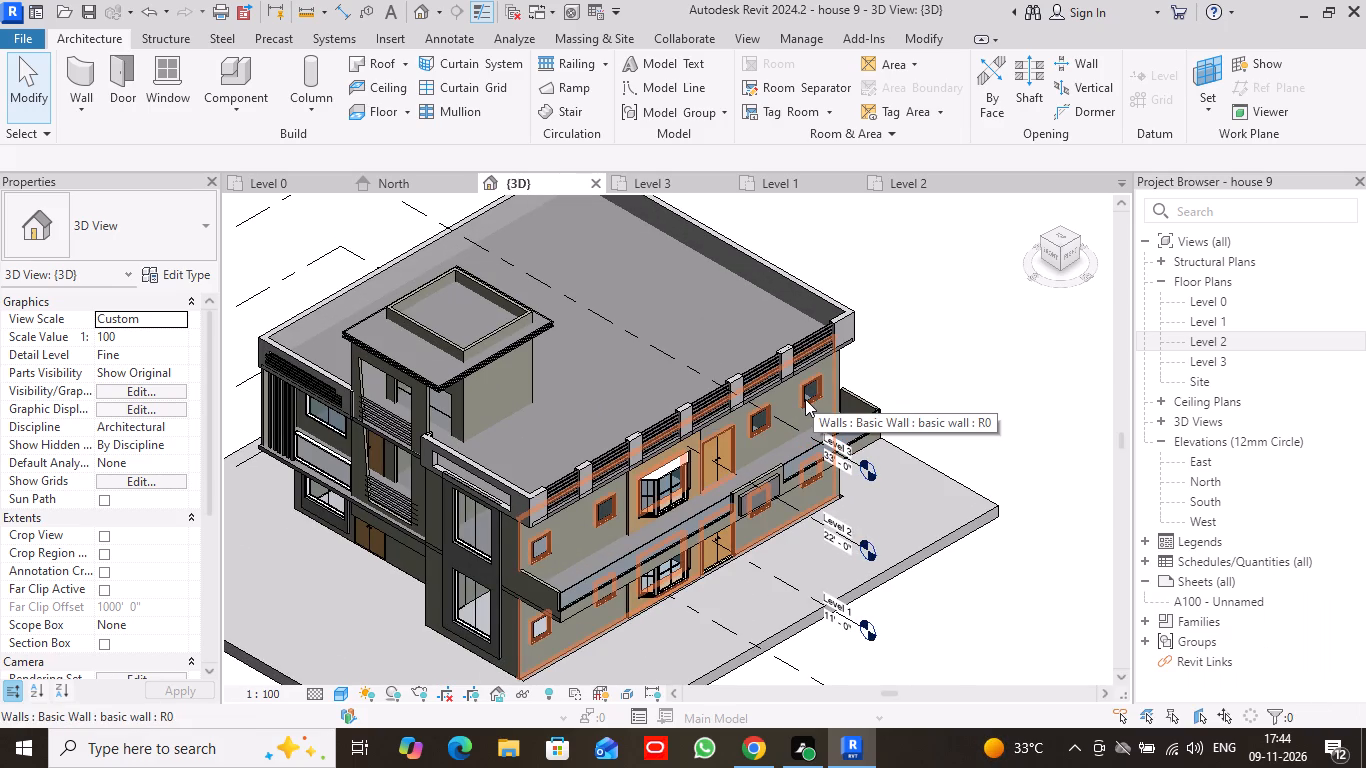
scroll(815, 553, up, 2)
scroll(828, 535, down, 1)
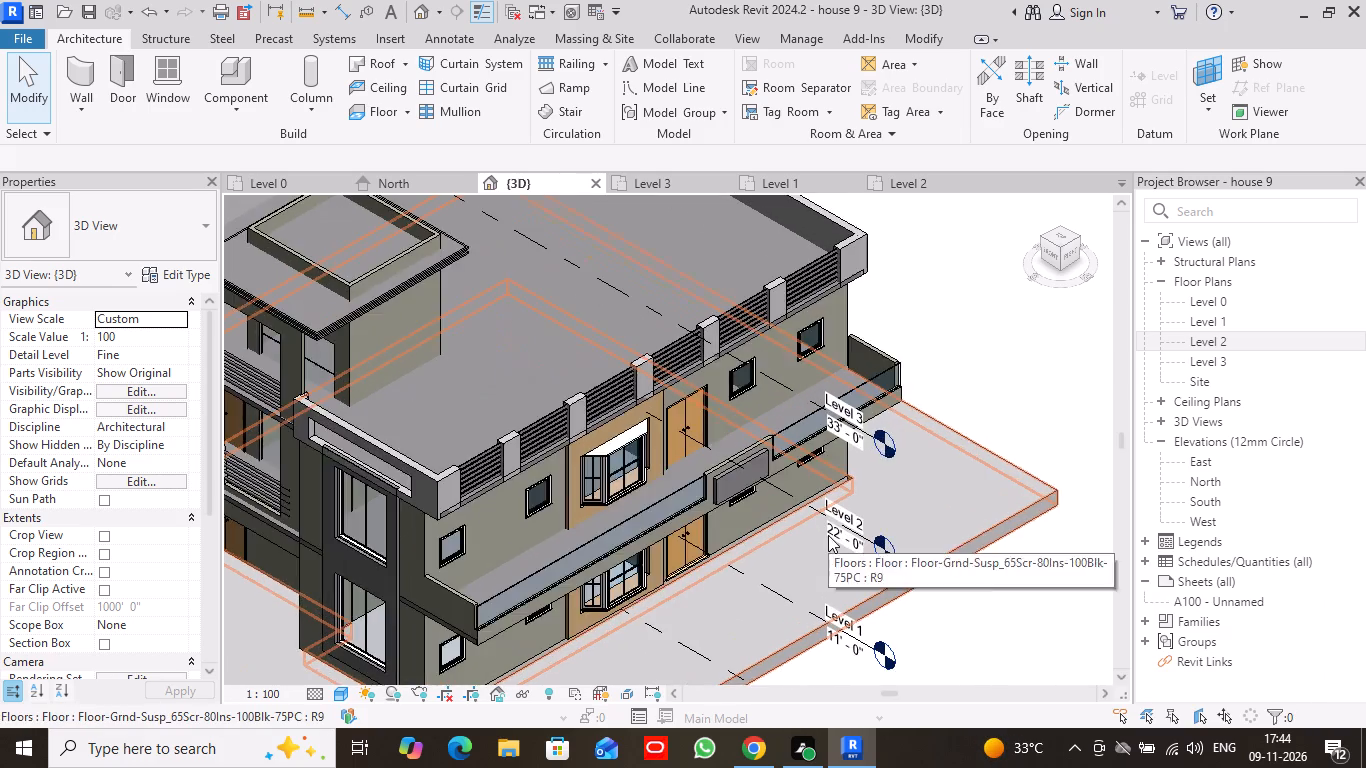
scroll(828, 535, down, 1)
scroll(827, 525, up, 10)
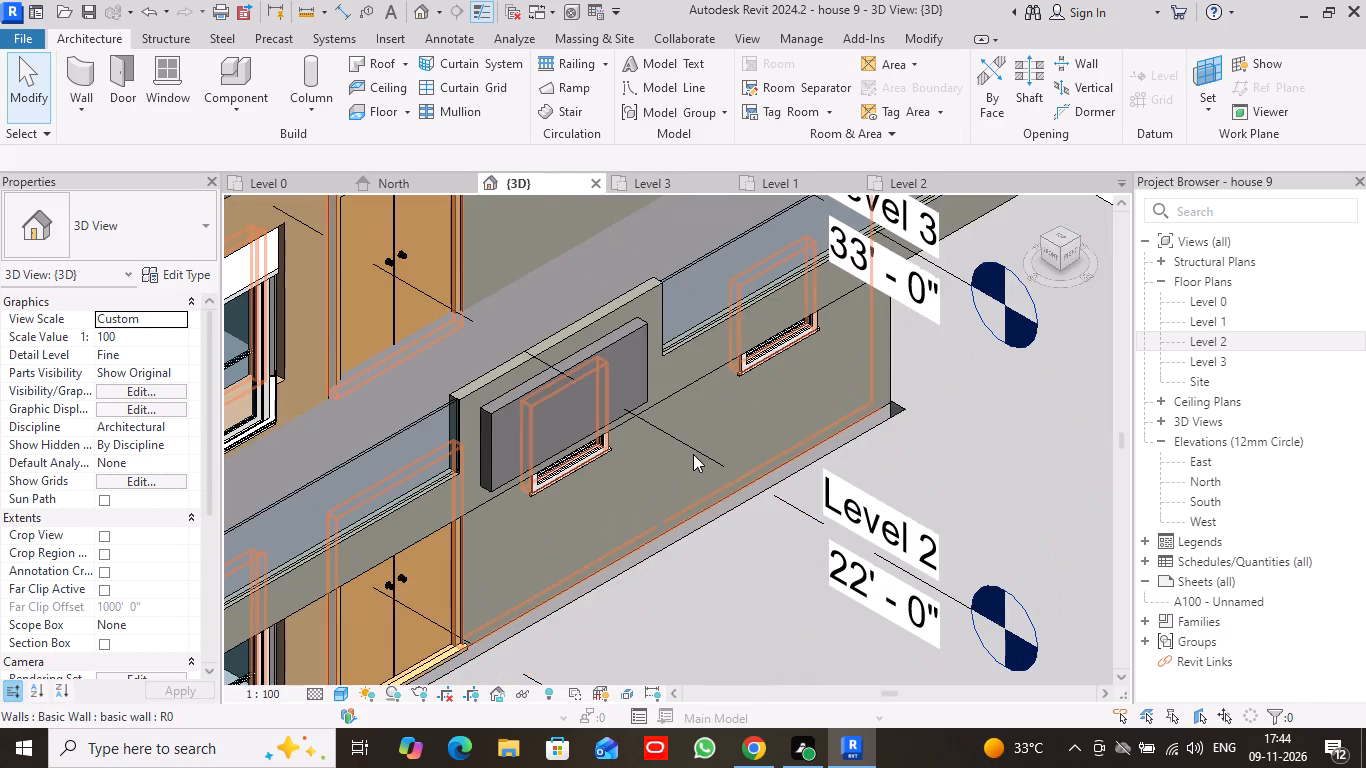
scroll(698, 454, down, 12)
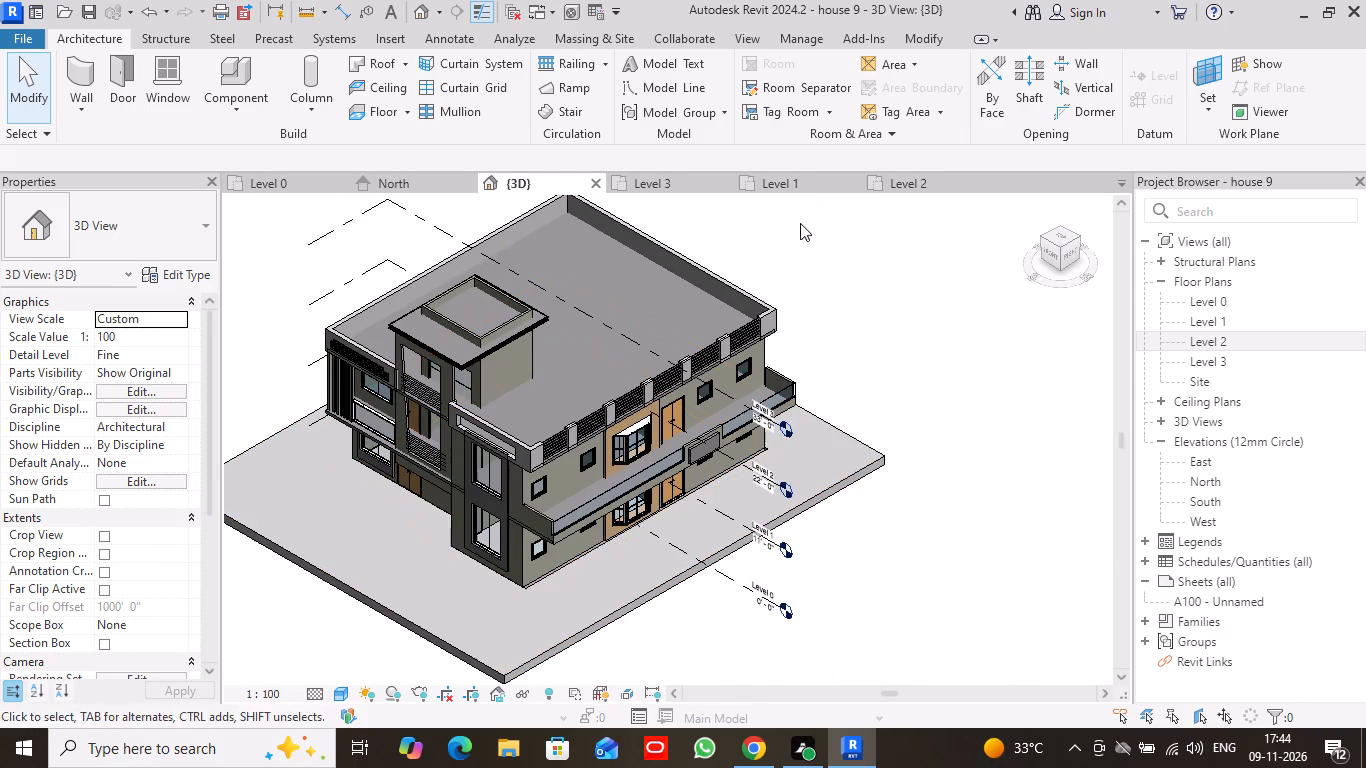
scroll(287, 316, down, 2)
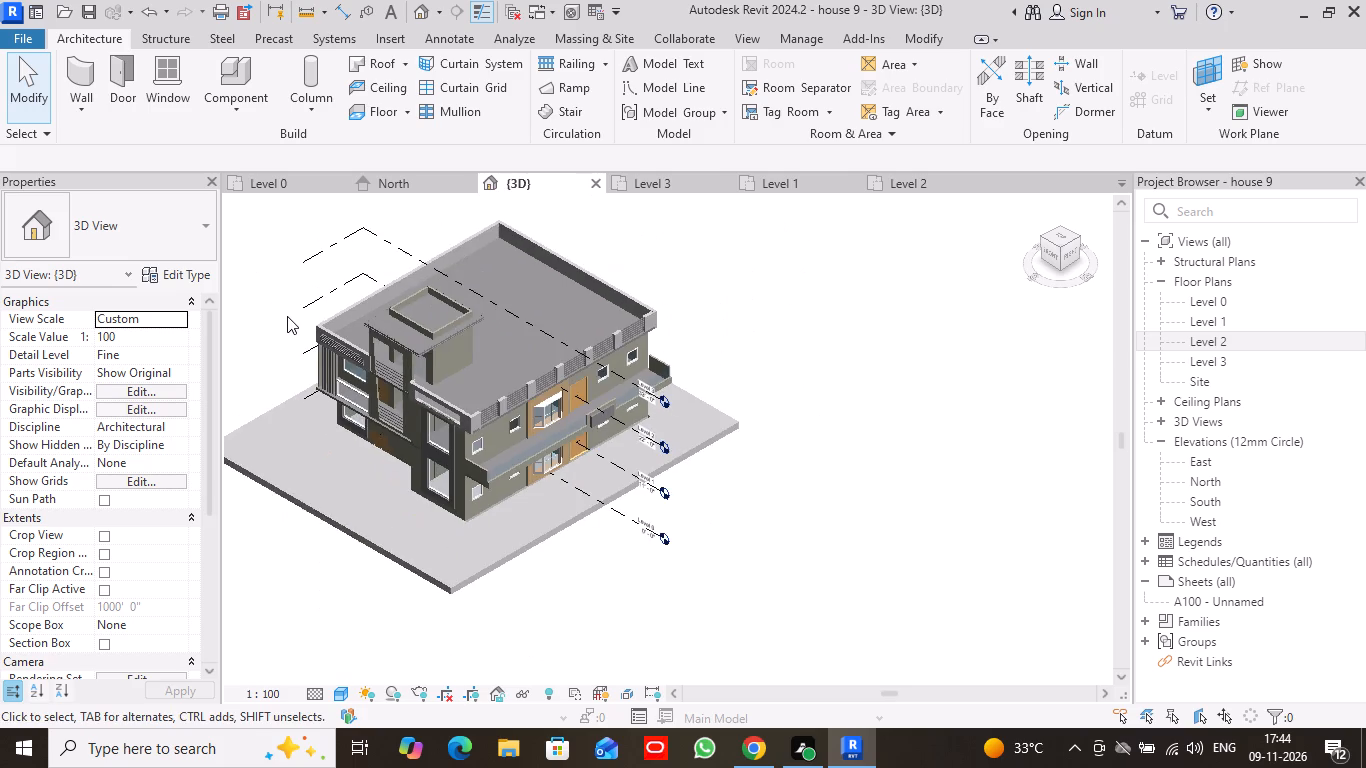
middle_drag(288, 316, 452, 350)
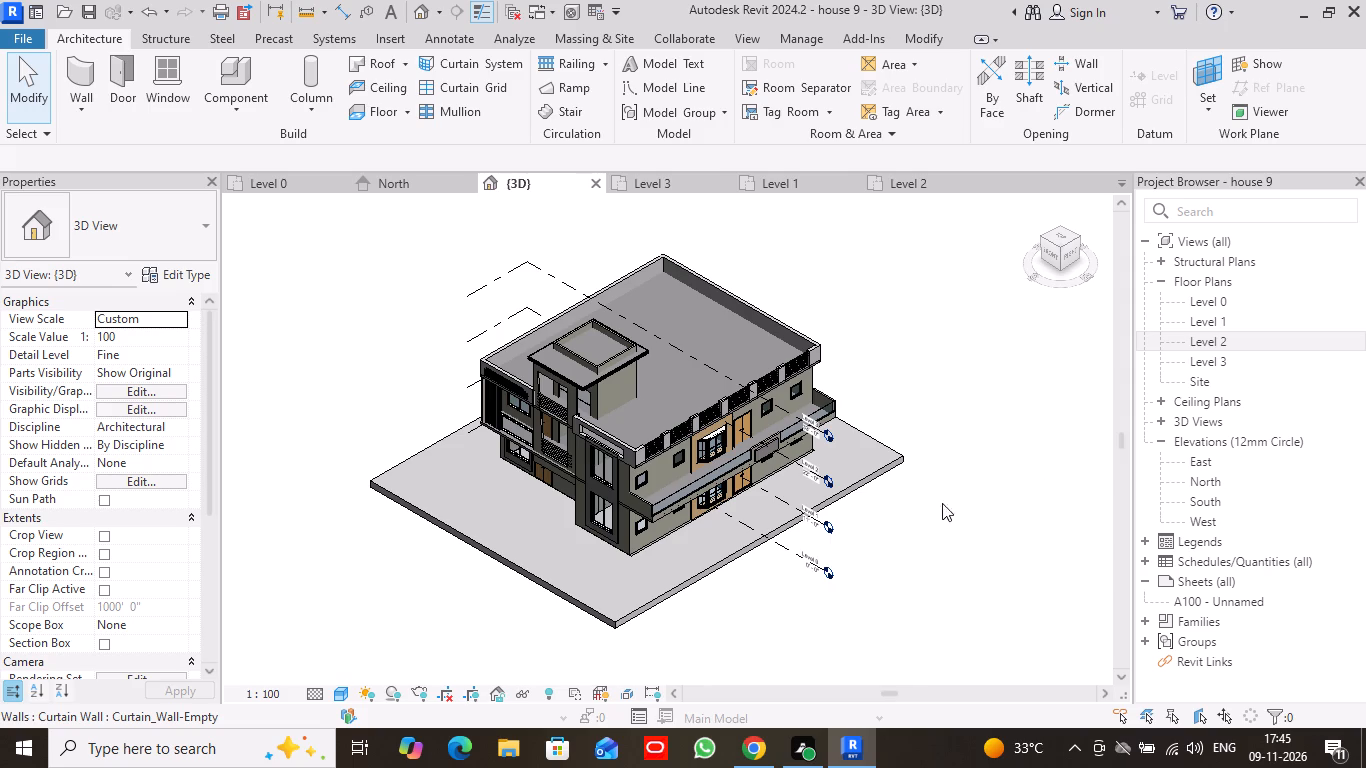
scroll(751, 475, up, 8)
scroll(754, 463, down, 1)
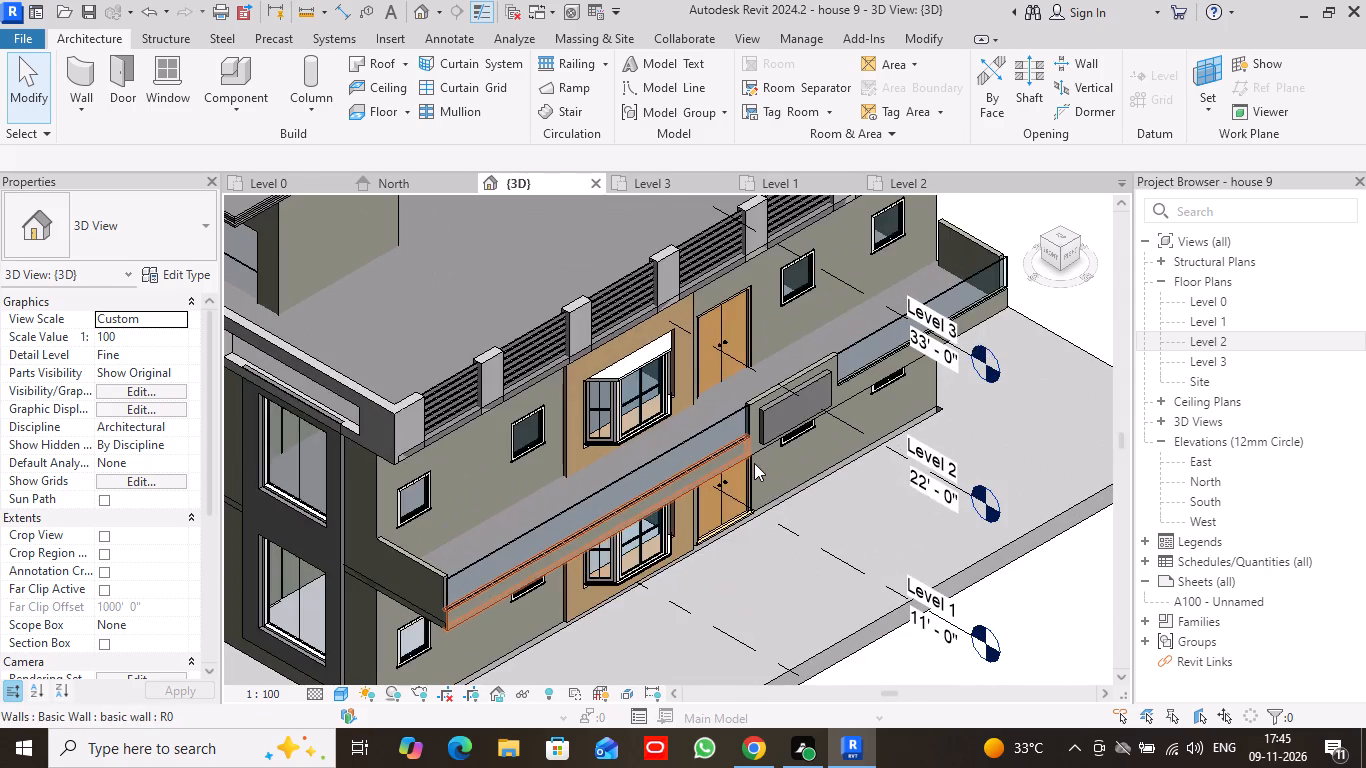
scroll(754, 463, down, 3)
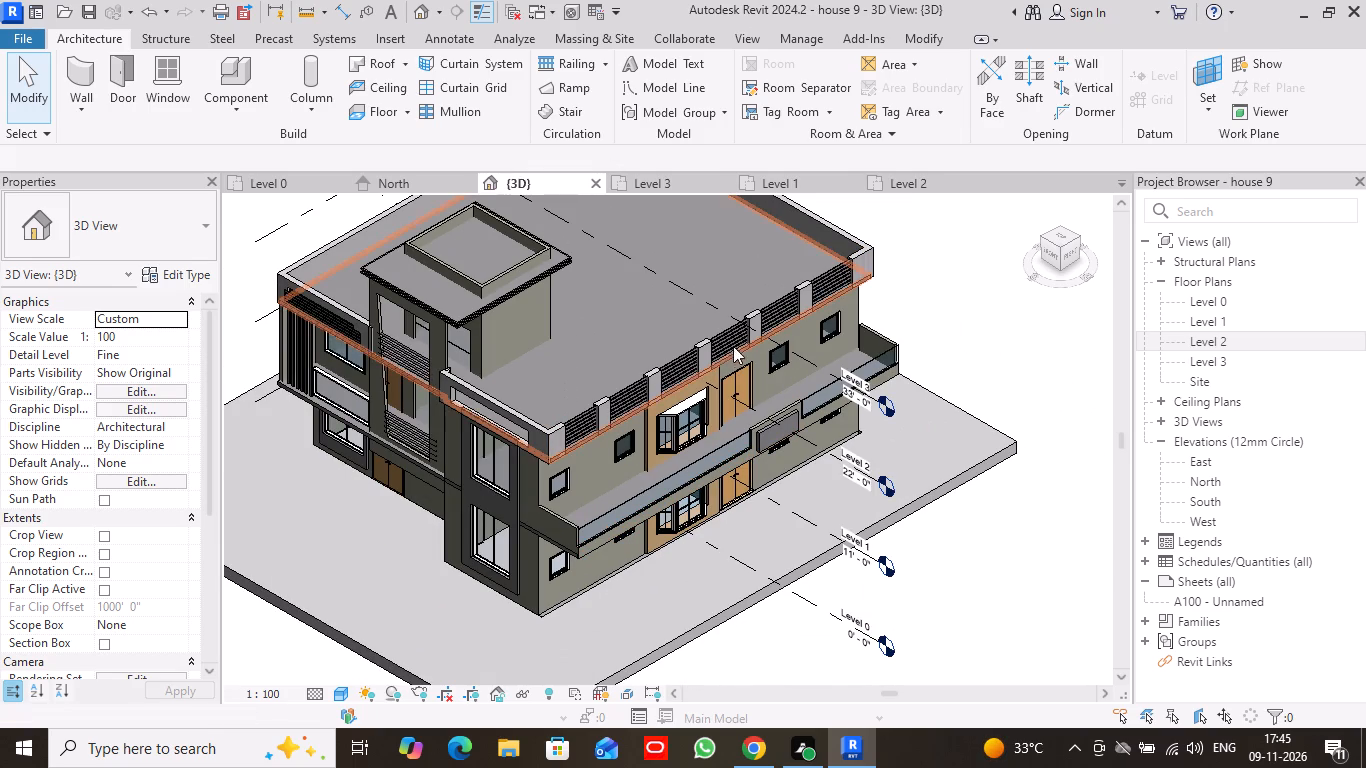
middle_drag(622, 336, 638, 240)
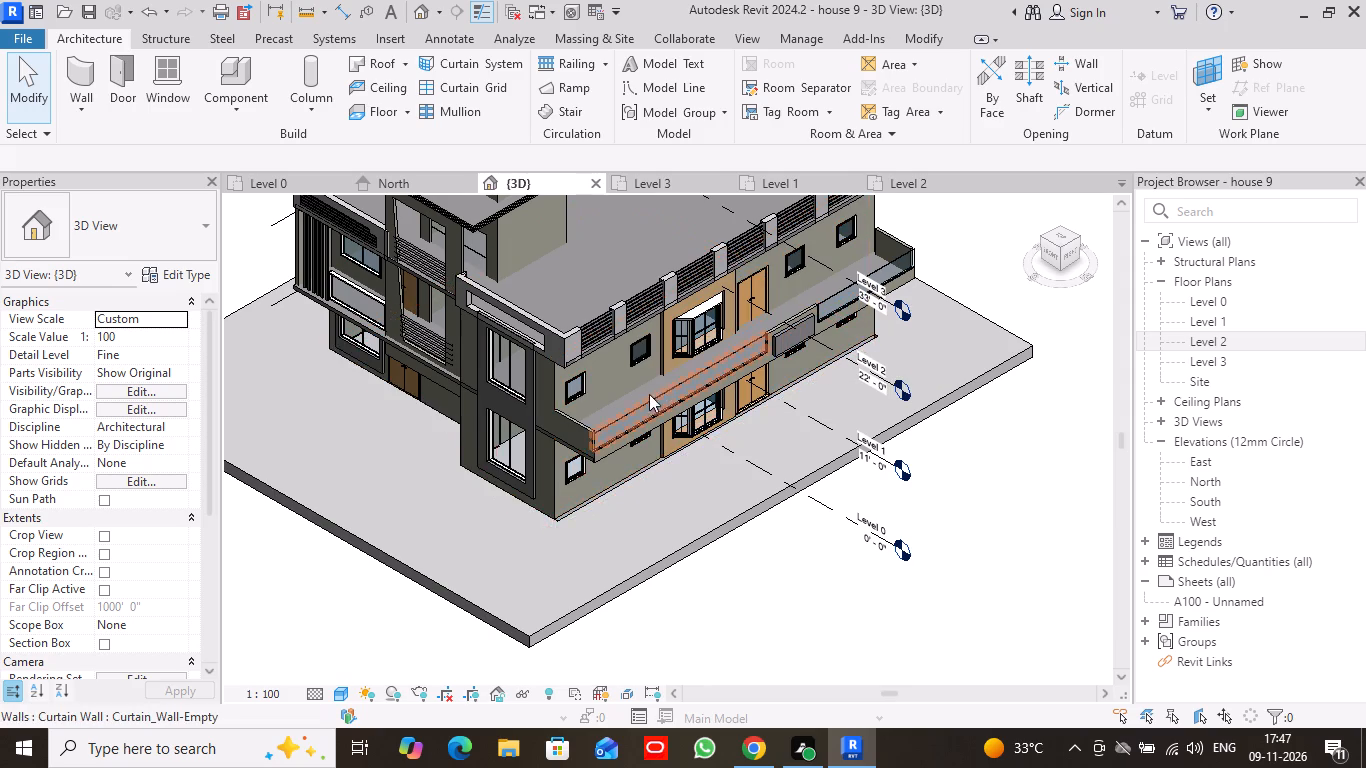
scroll(646, 397, down, 1)
scroll(645, 397, up, 7)
middle_drag(659, 382, 676, 435)
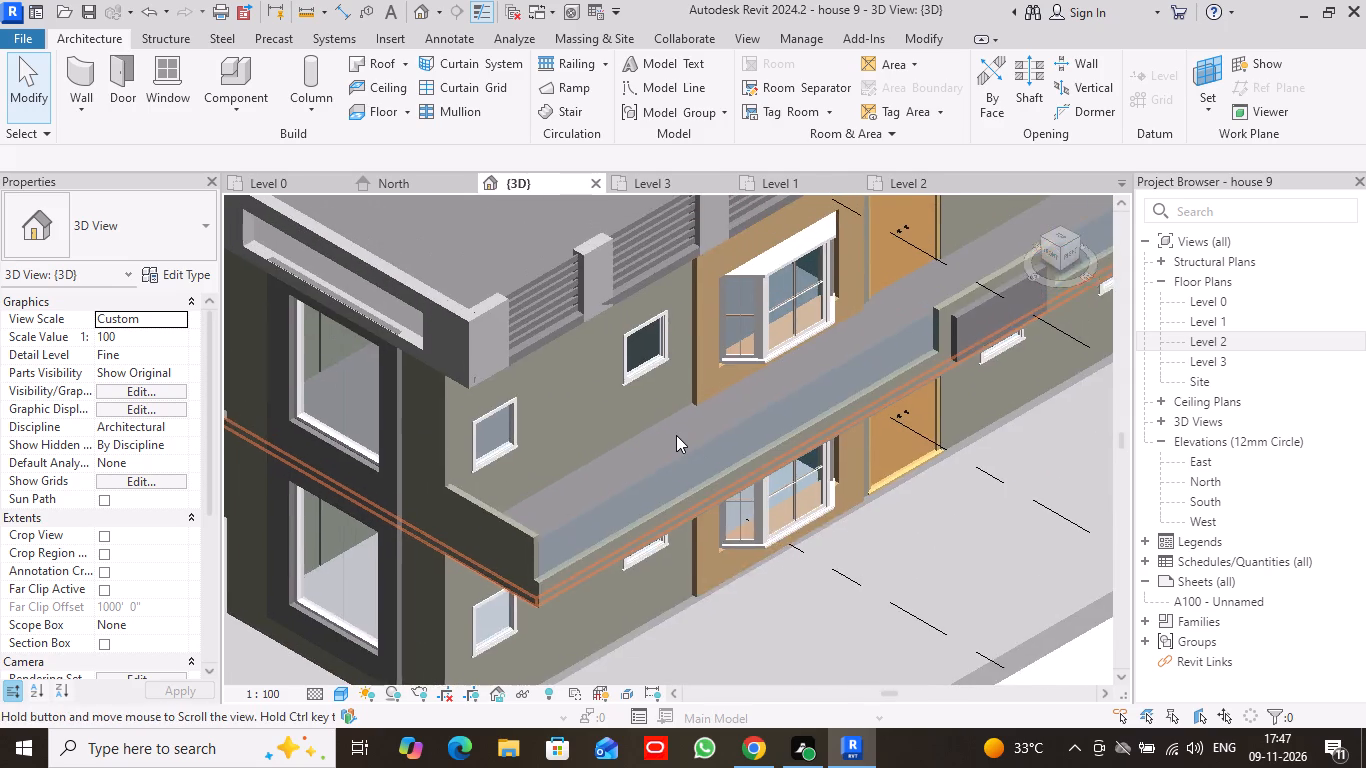
scroll(676, 435, down, 3)
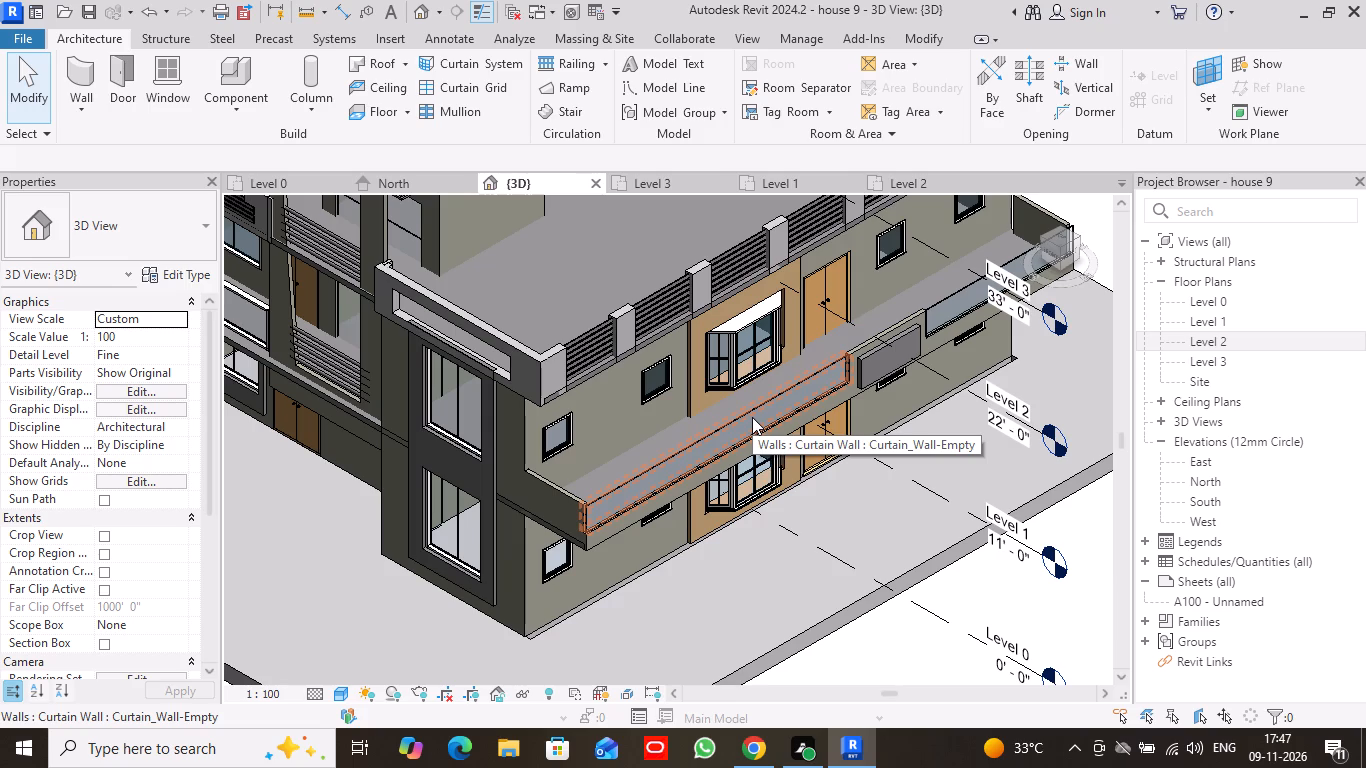
scroll(752, 417, down, 2)
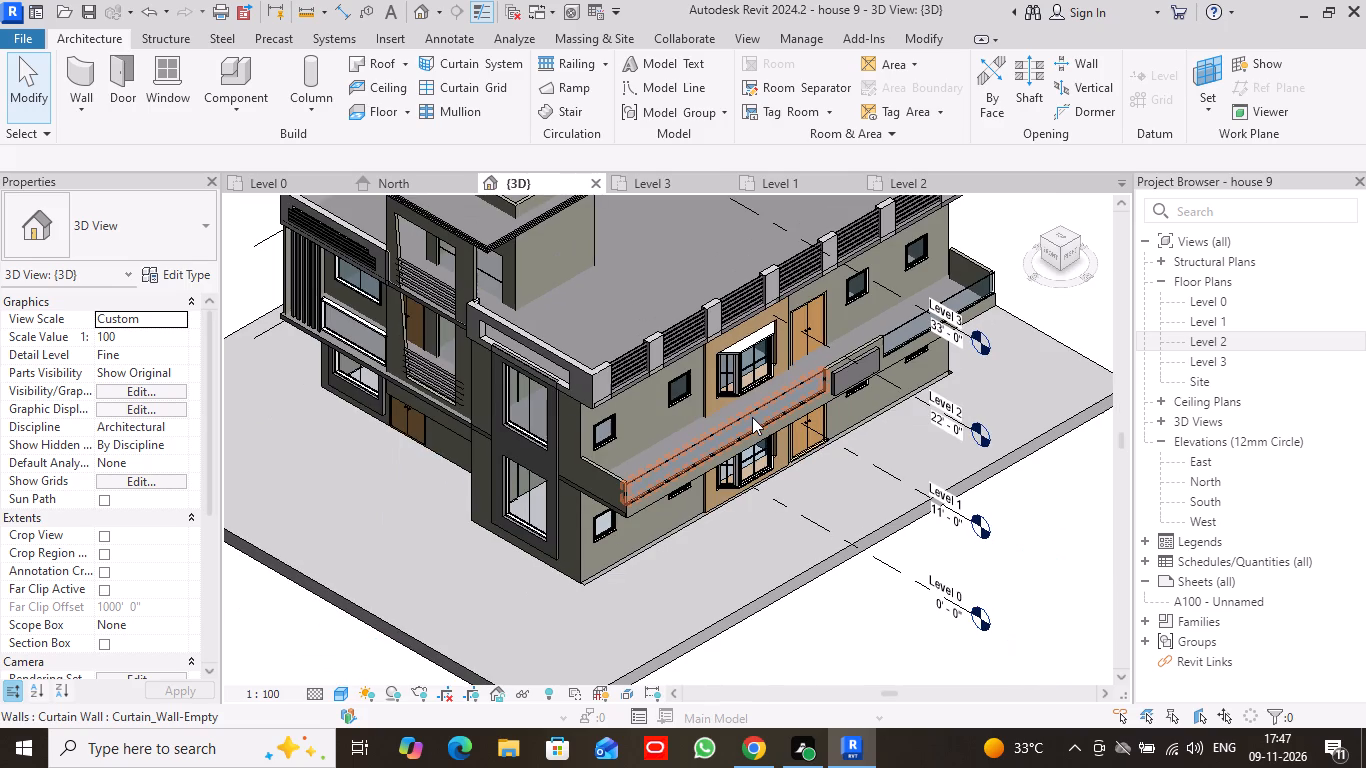
middle_drag(642, 421, 579, 420)
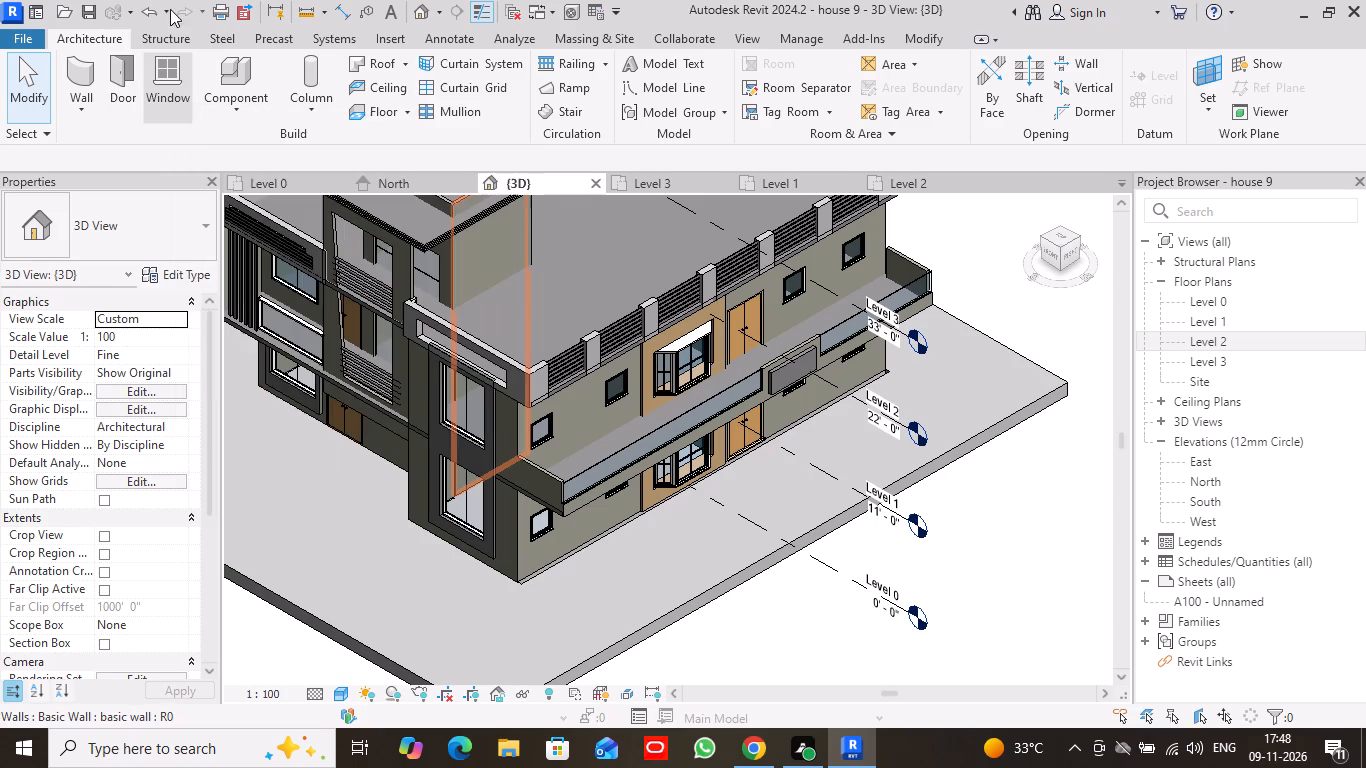
In the Level 1 plan, start a new wall and set its type to basic wall after checking basic wall 2's type properties.
click(786, 167)
click(786, 178)
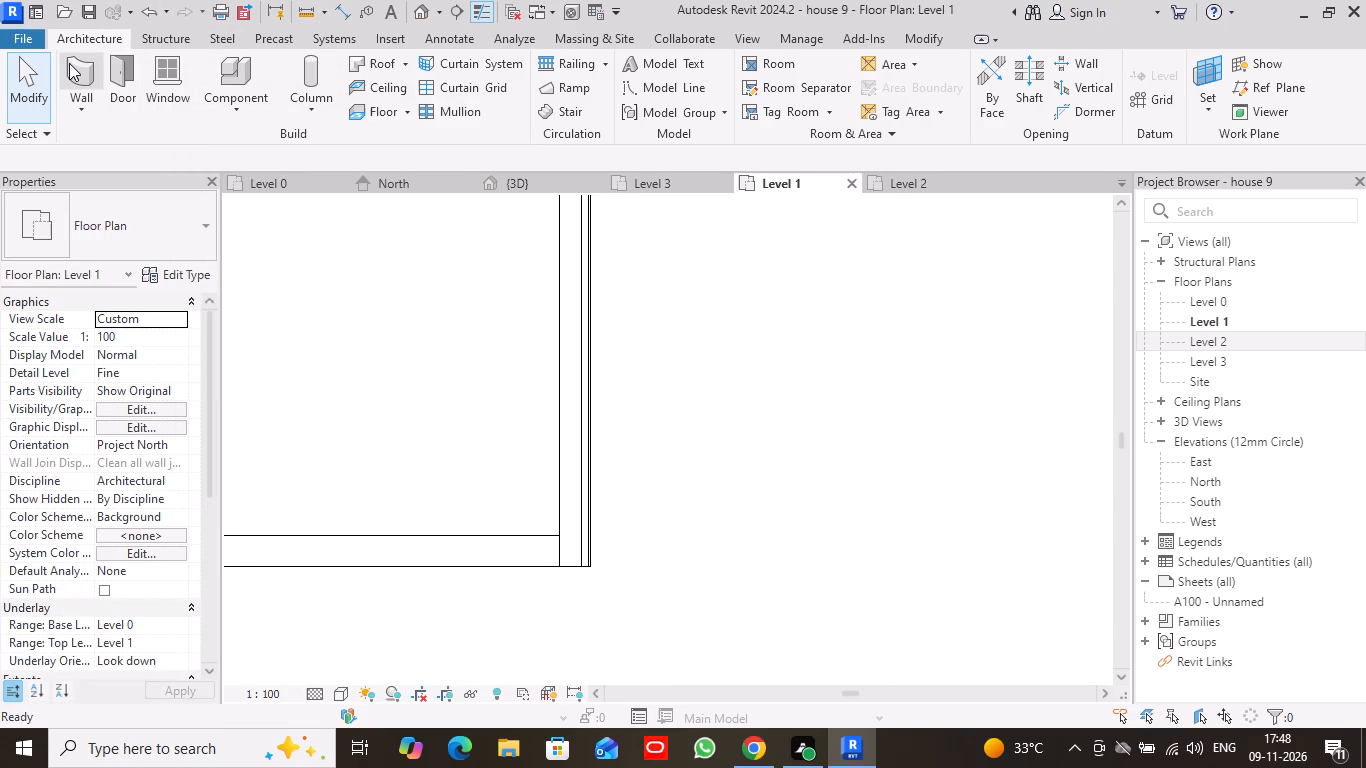
click(69, 63)
scroll(666, 398, down, 10)
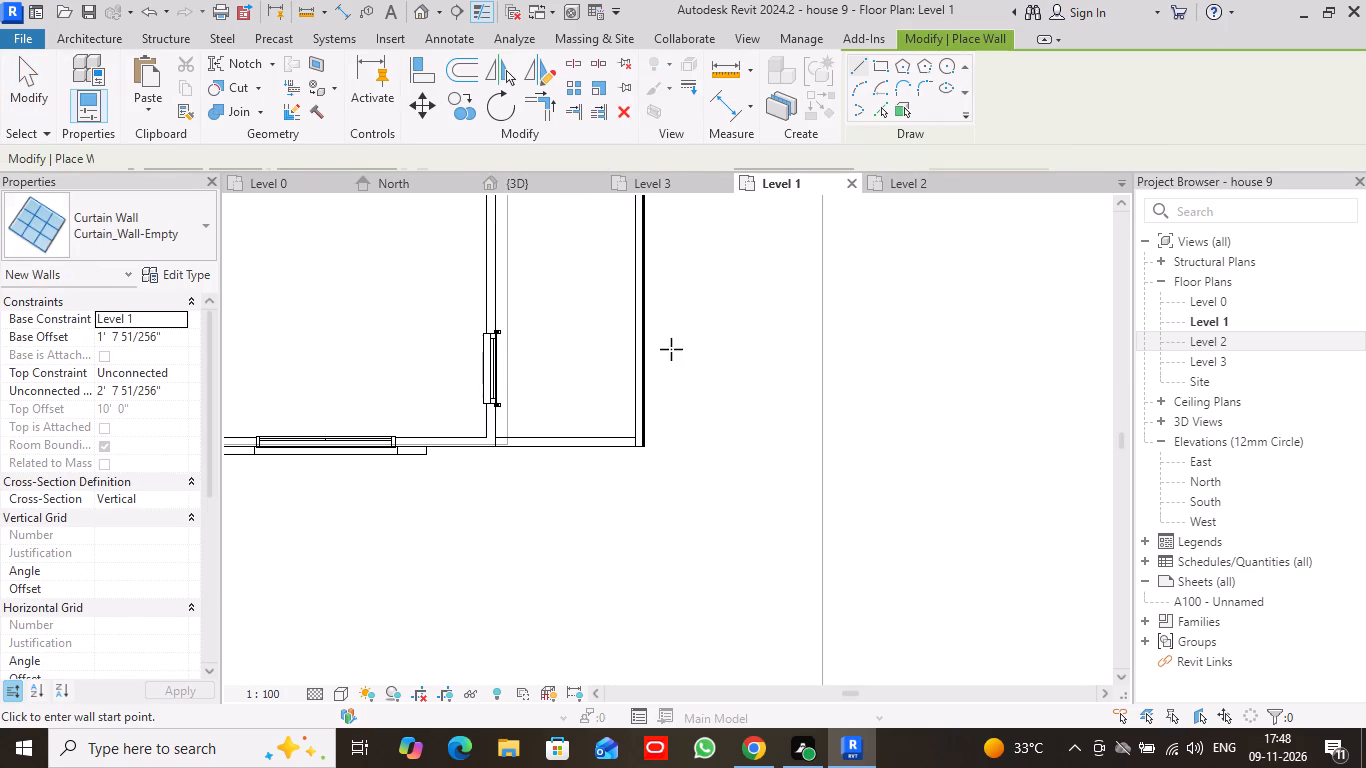
middle_drag(588, 277, 601, 397)
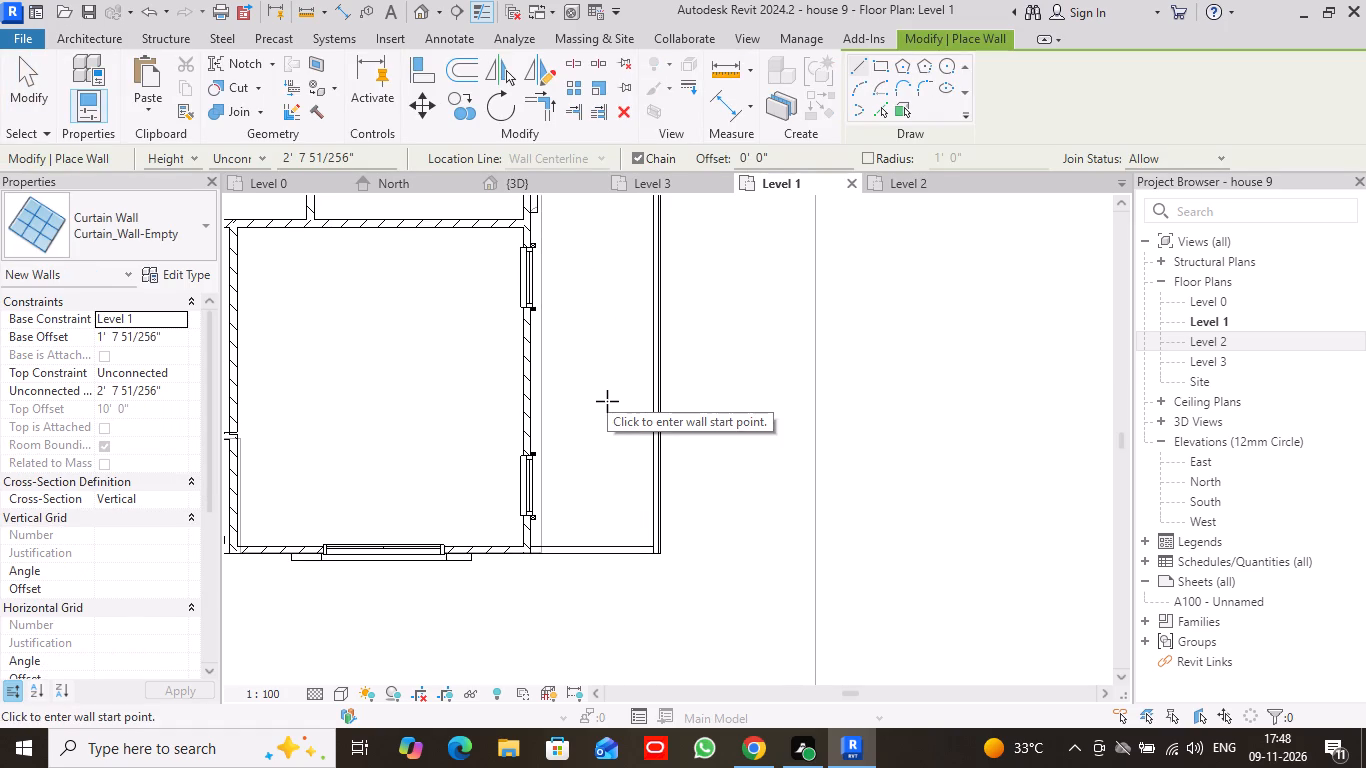
scroll(607, 401, down, 2)
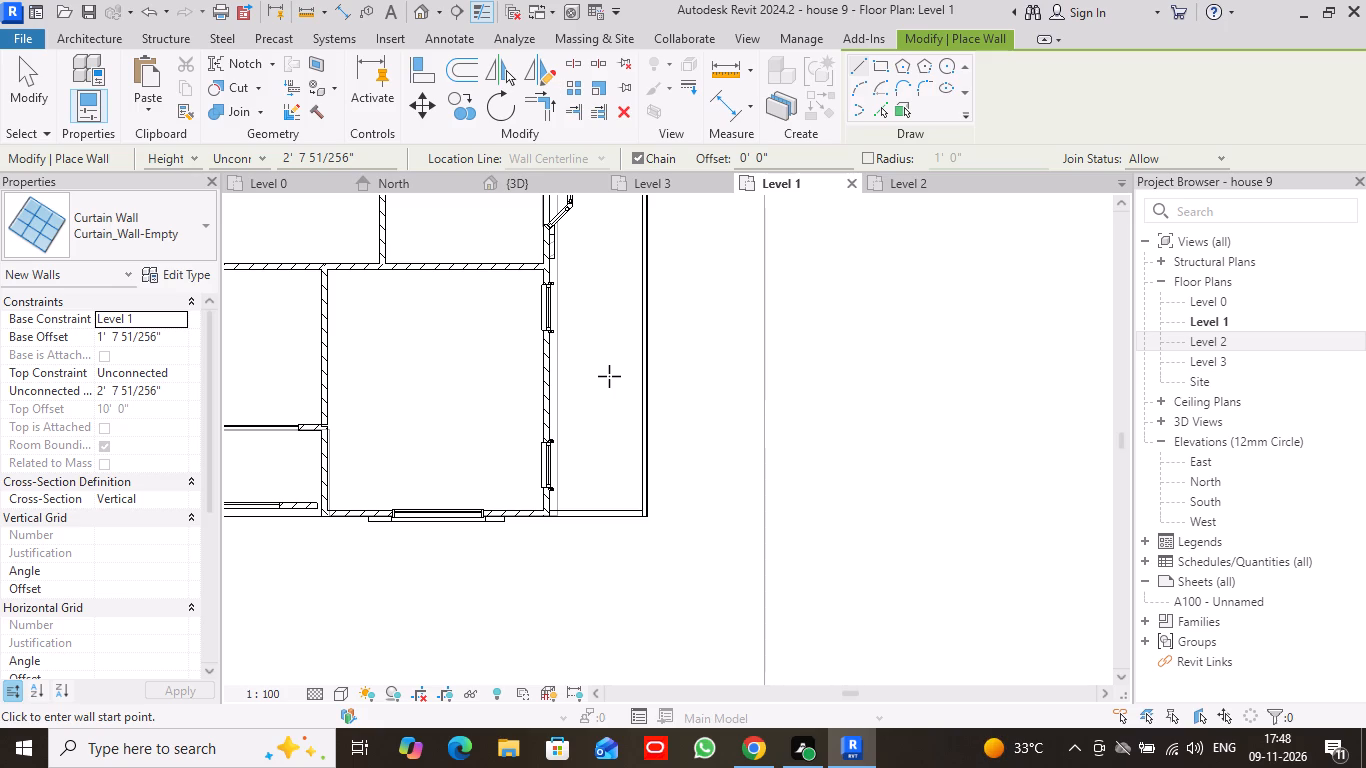
click(86, 38)
click(77, 79)
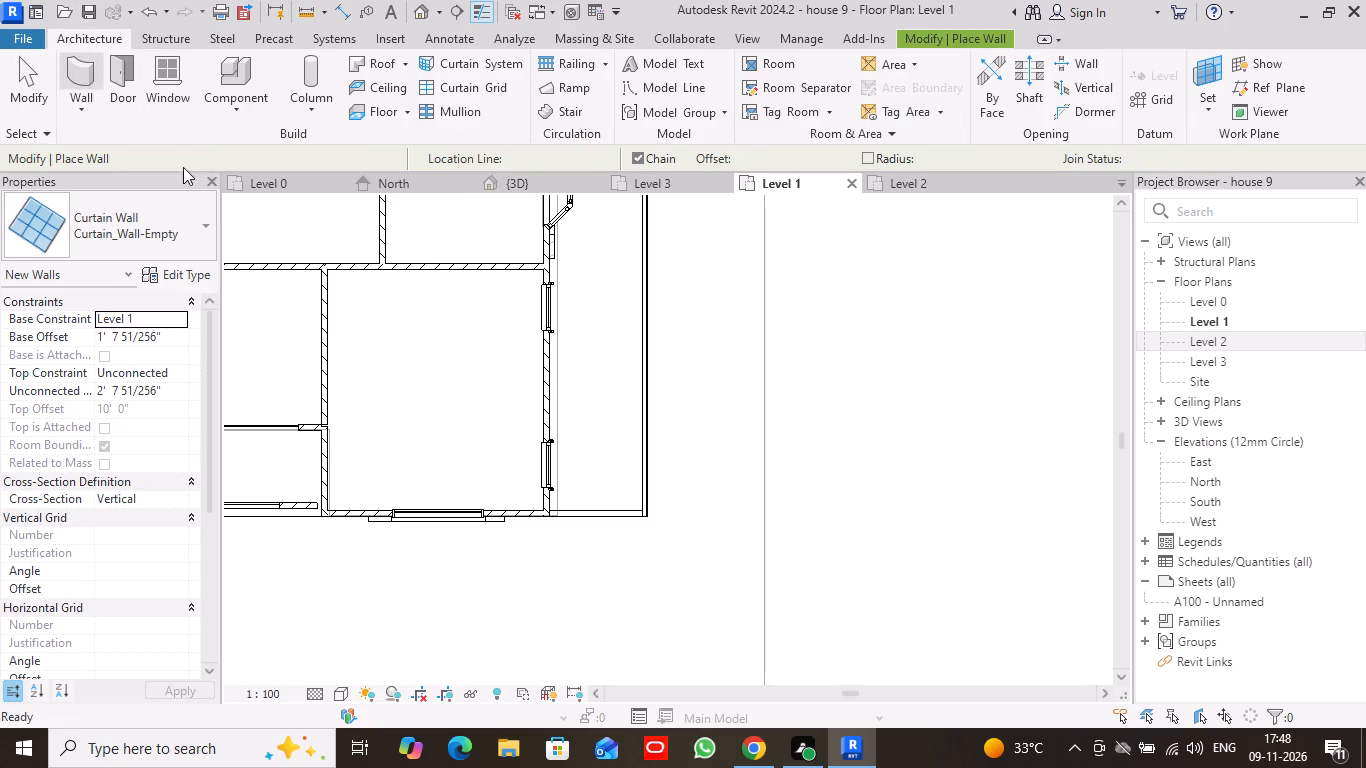
click(199, 220)
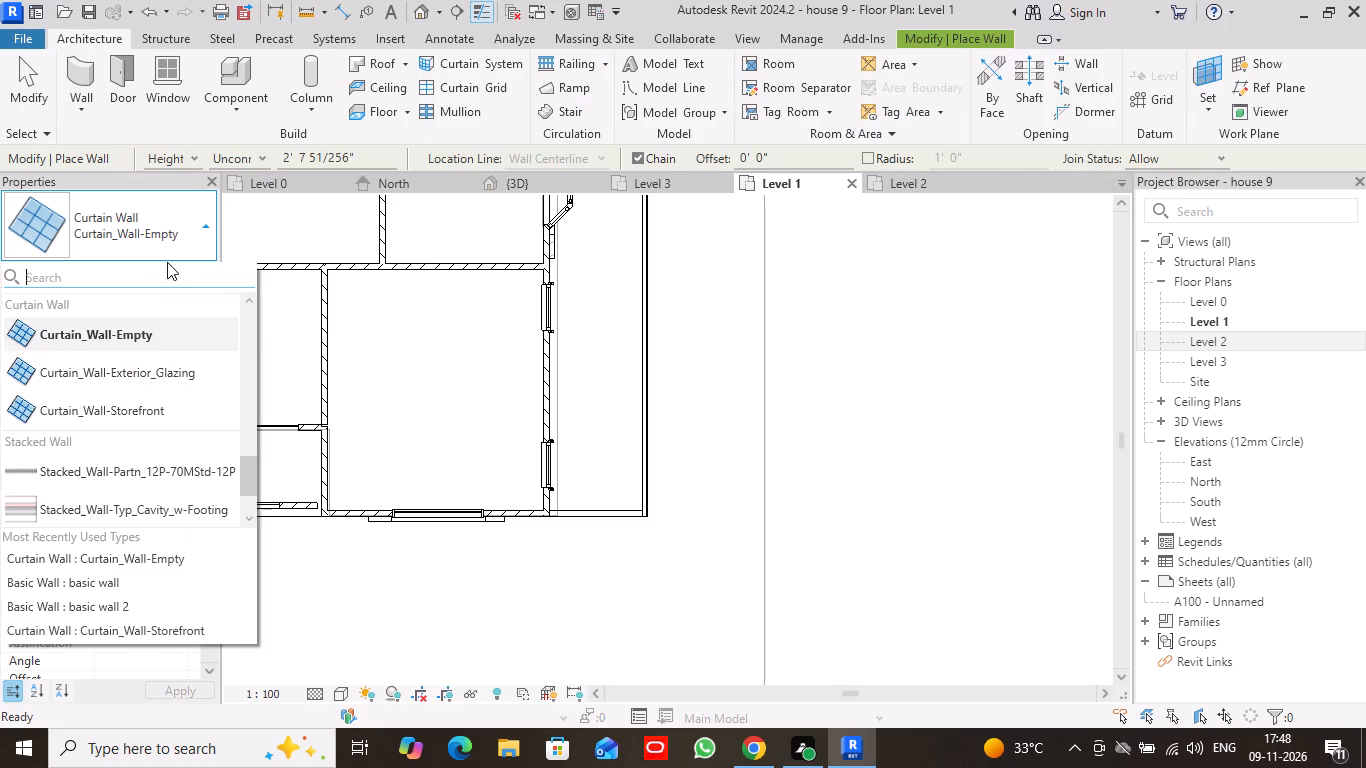
scroll(128, 351, up, 15)
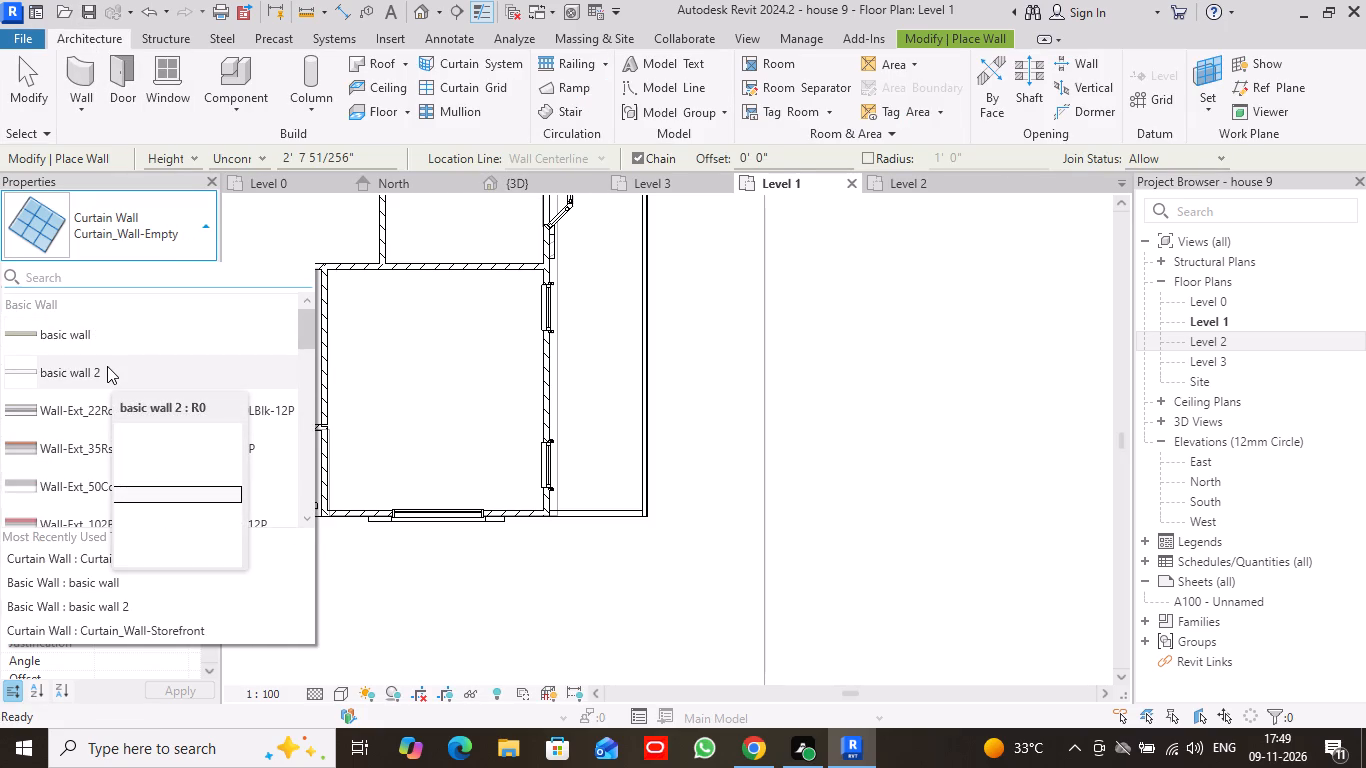
click(125, 367)
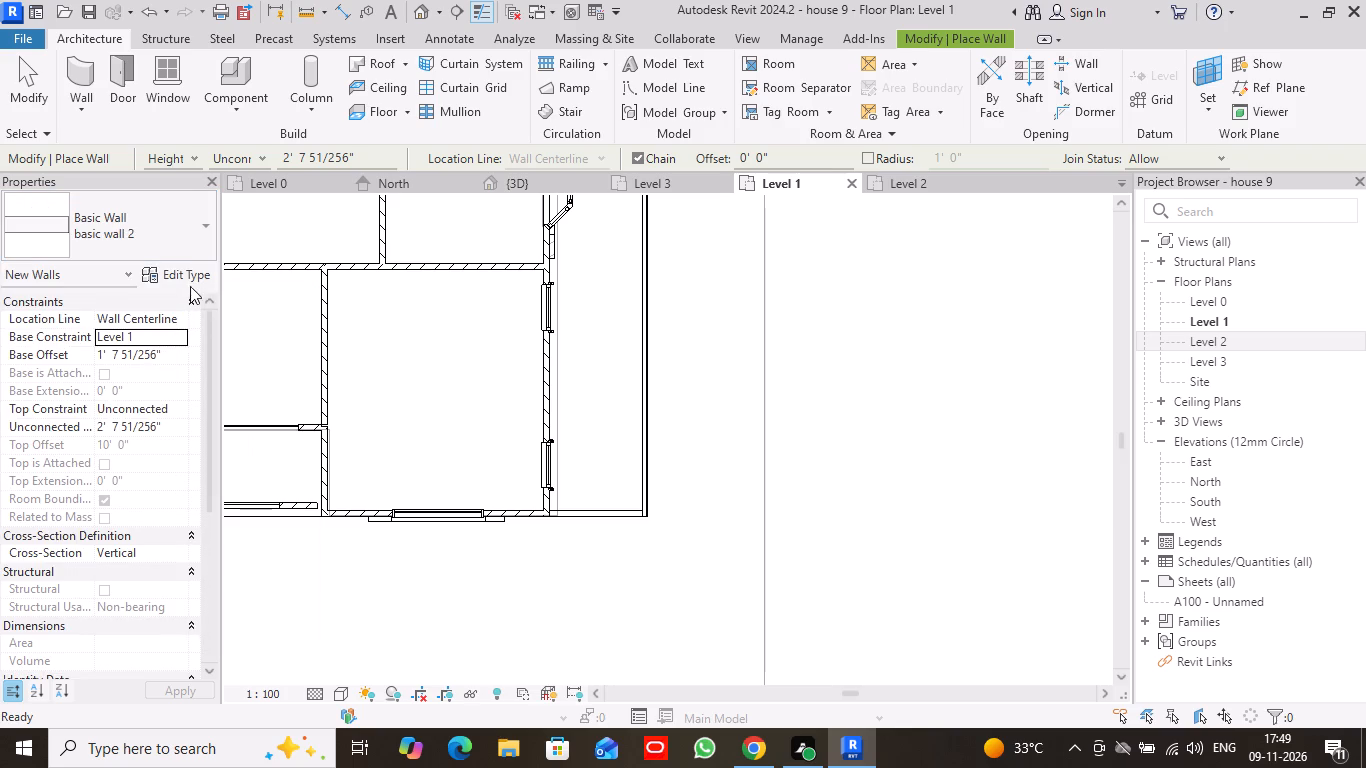
click(187, 279)
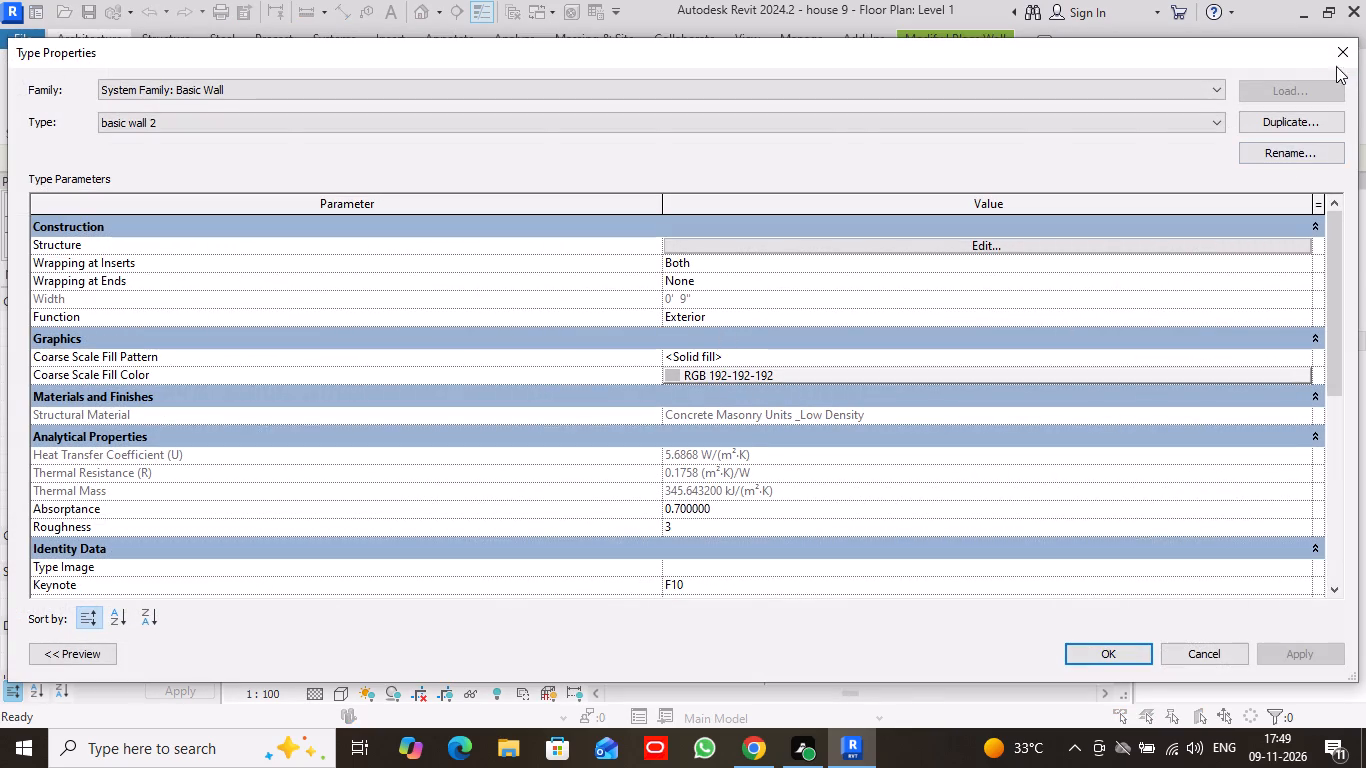
click(1341, 57)
click(206, 223)
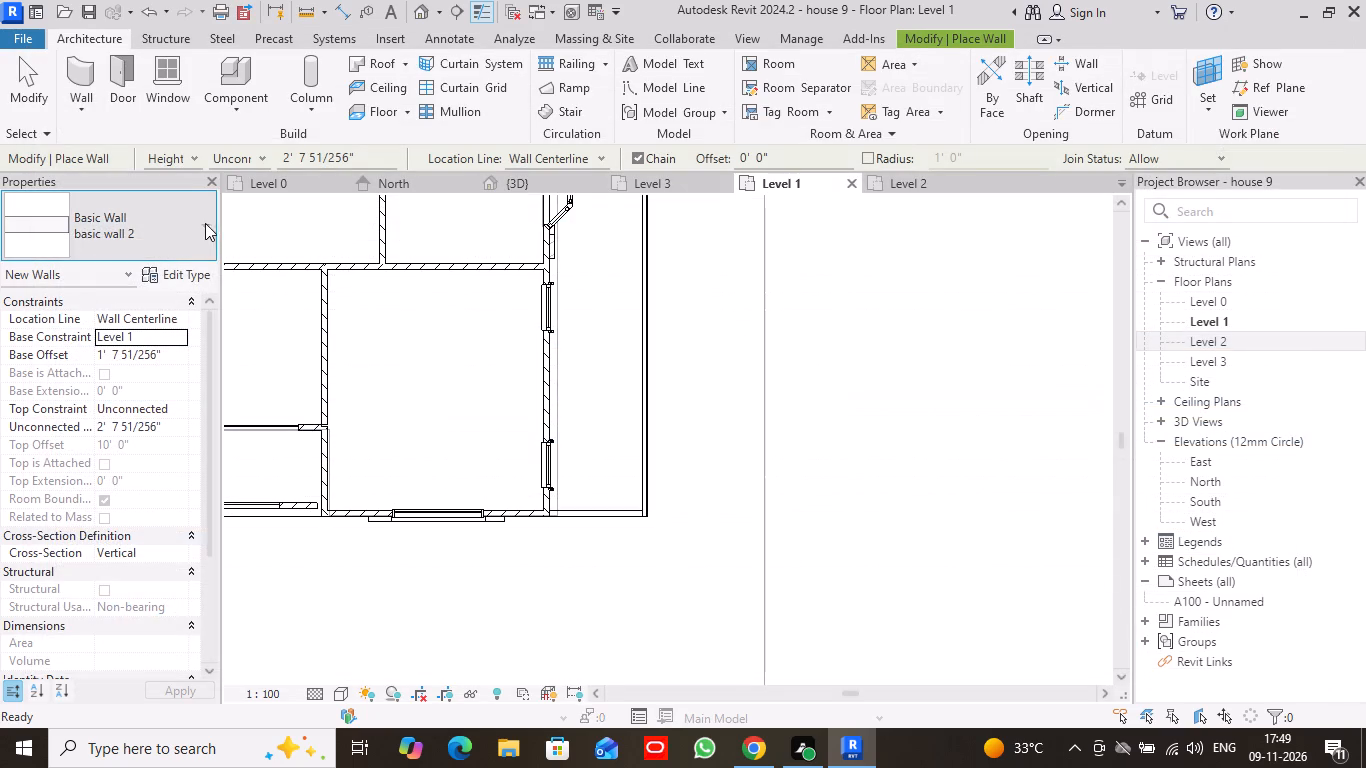
scroll(121, 309, up, 4)
click(92, 329)
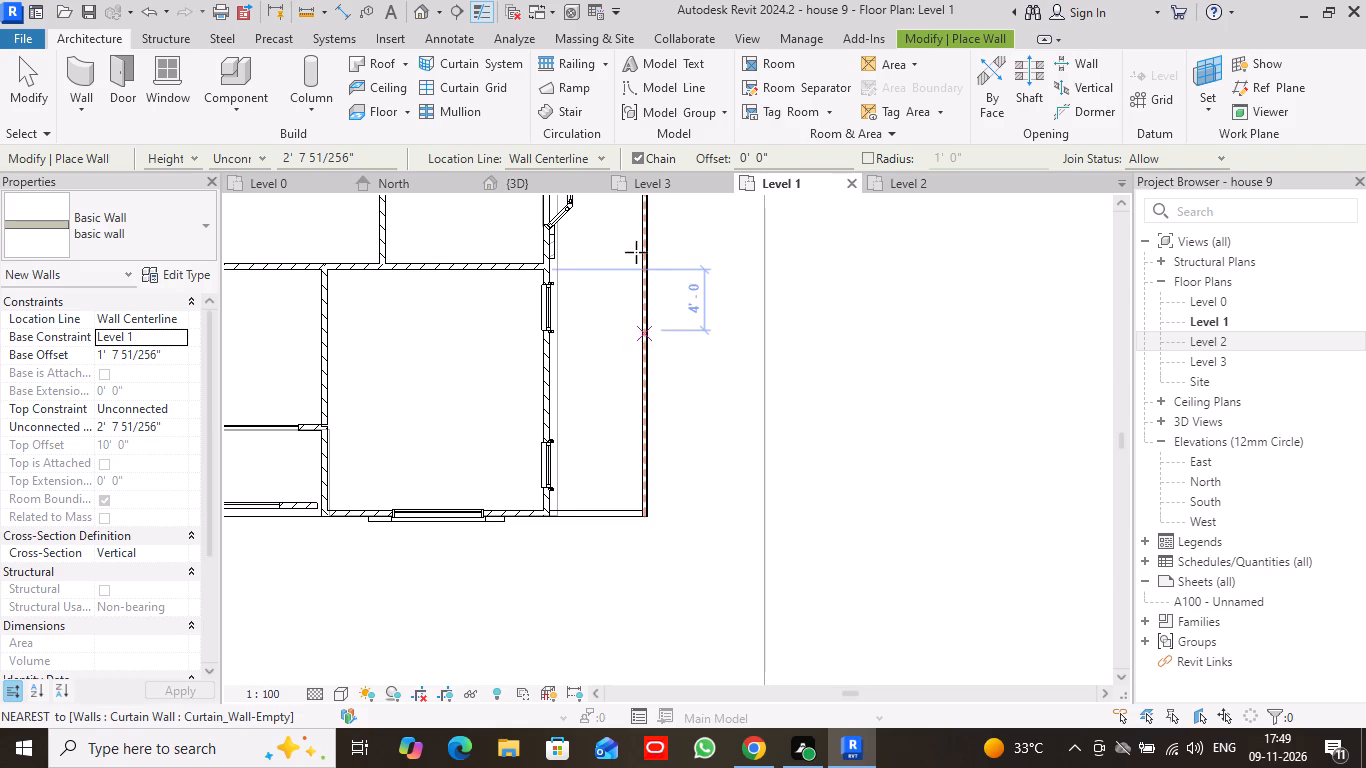
Examine the Level 1 overhang's end profile in the front orientation of the 3D view.
click(557, 175)
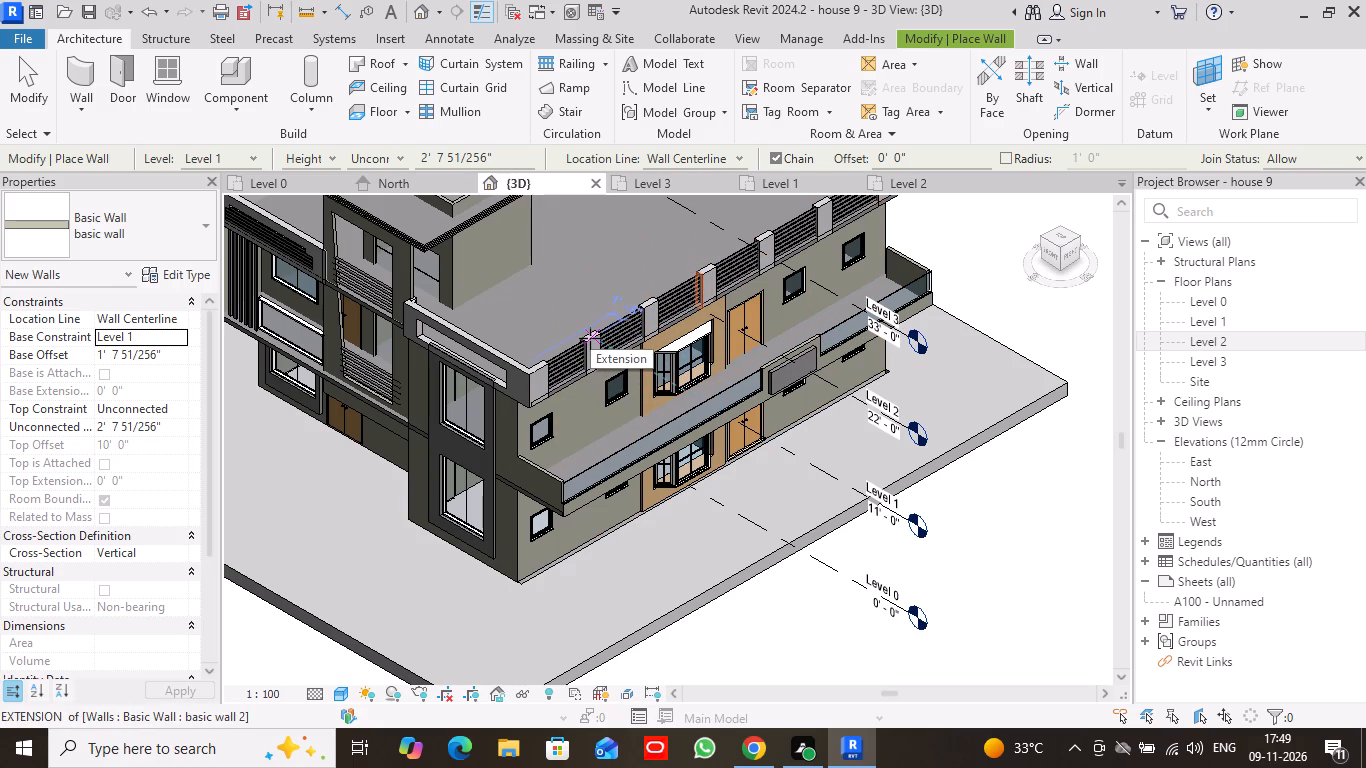
click(1052, 254)
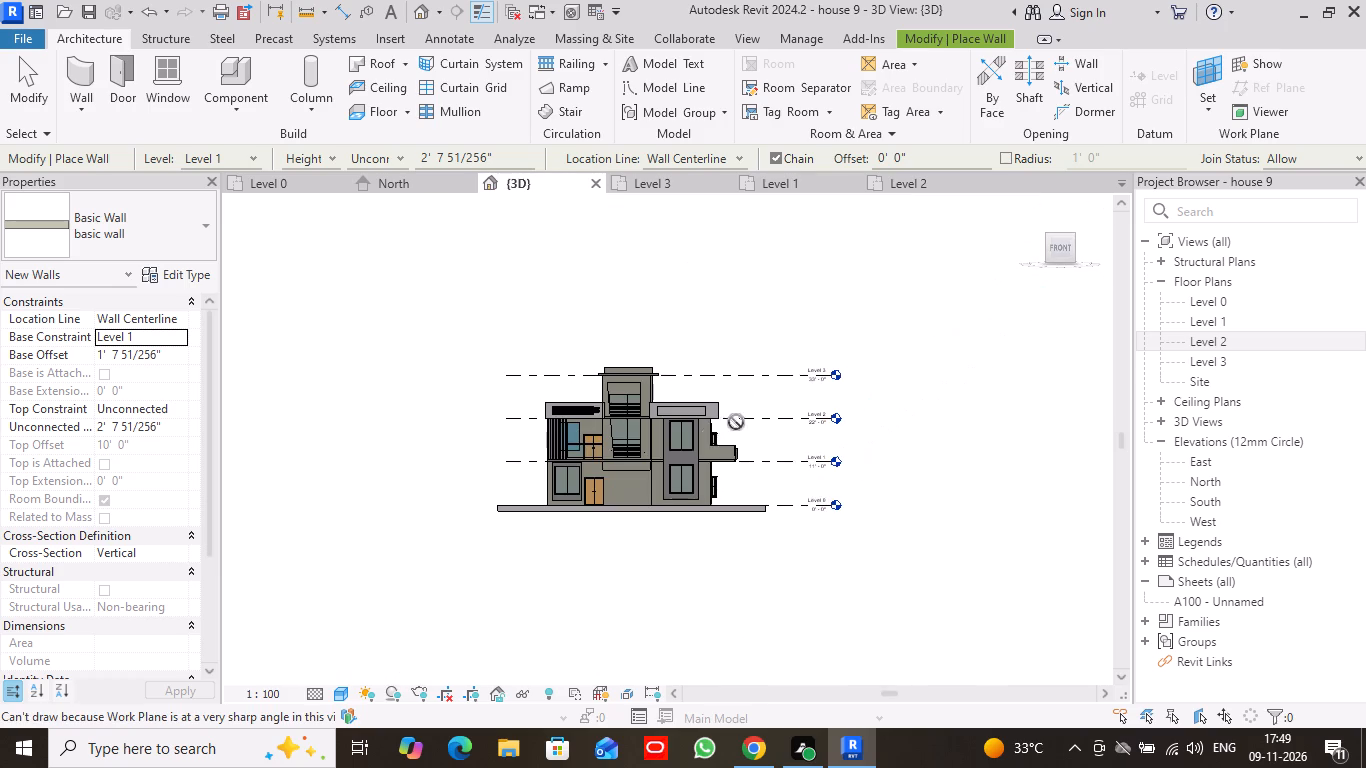
scroll(727, 448, up, 11)
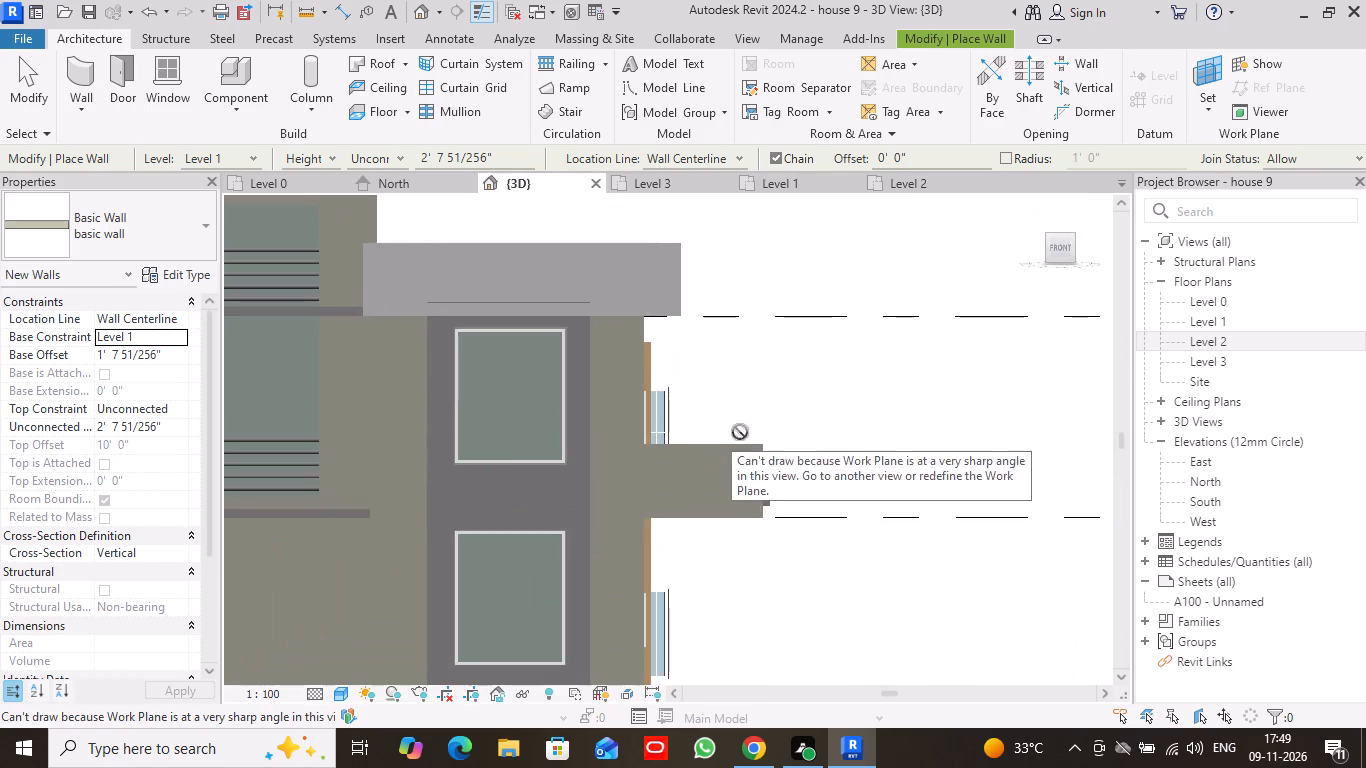
middle_drag(794, 380, 784, 415)
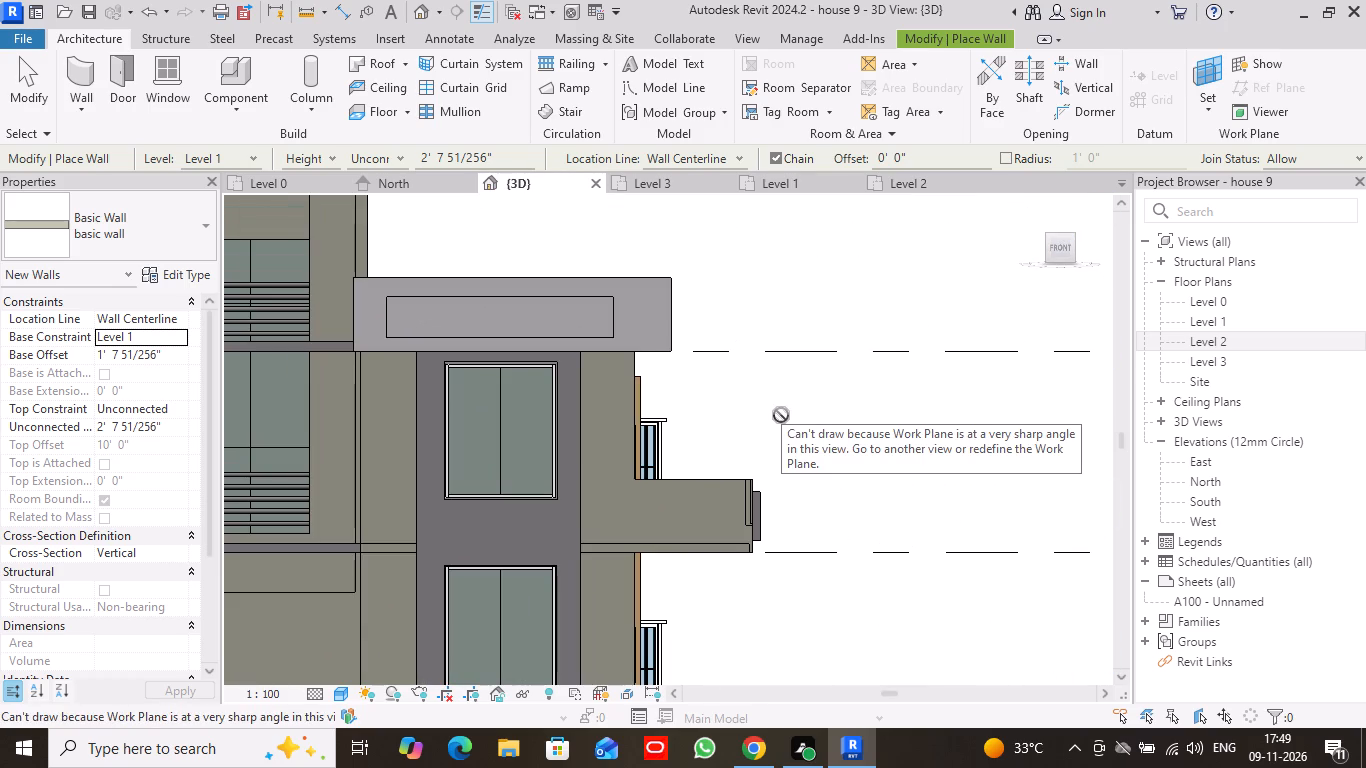
scroll(781, 415, down, 2)
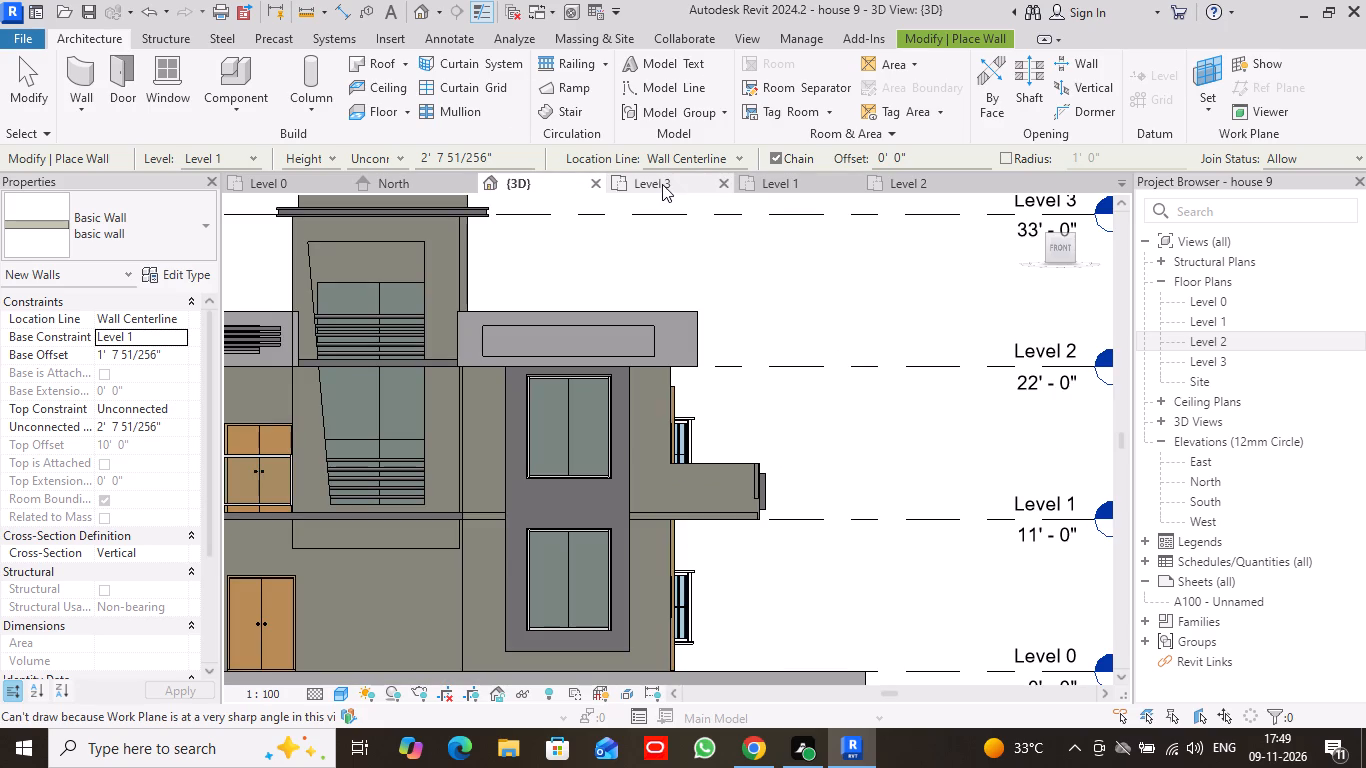
In the Level 1 plan, draw a basic wall about 6' 6" long on the overhang's southern curtain wall, starting about 4' 6" south of the interior partition.
click(777, 178)
scroll(565, 329, down, 1)
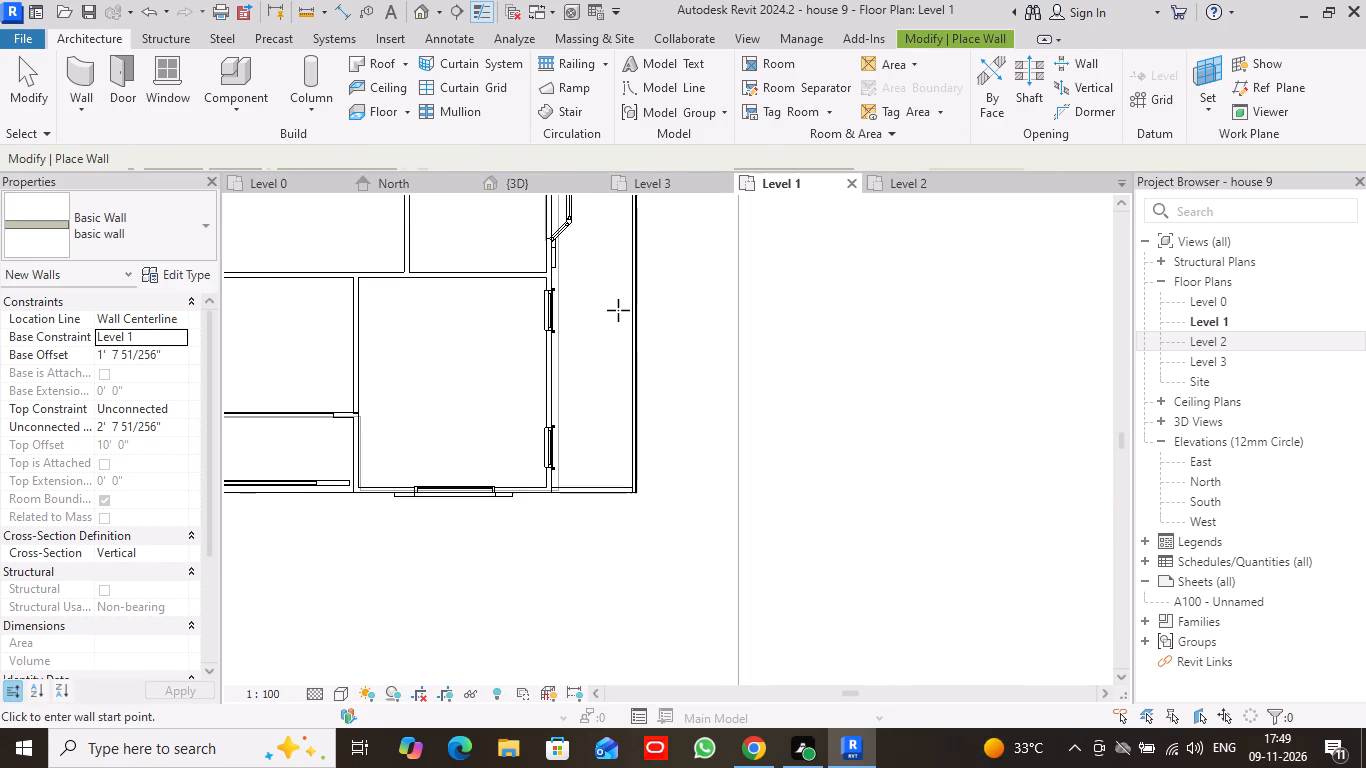
scroll(618, 310, down, 1)
middle_drag(621, 310, 593, 360)
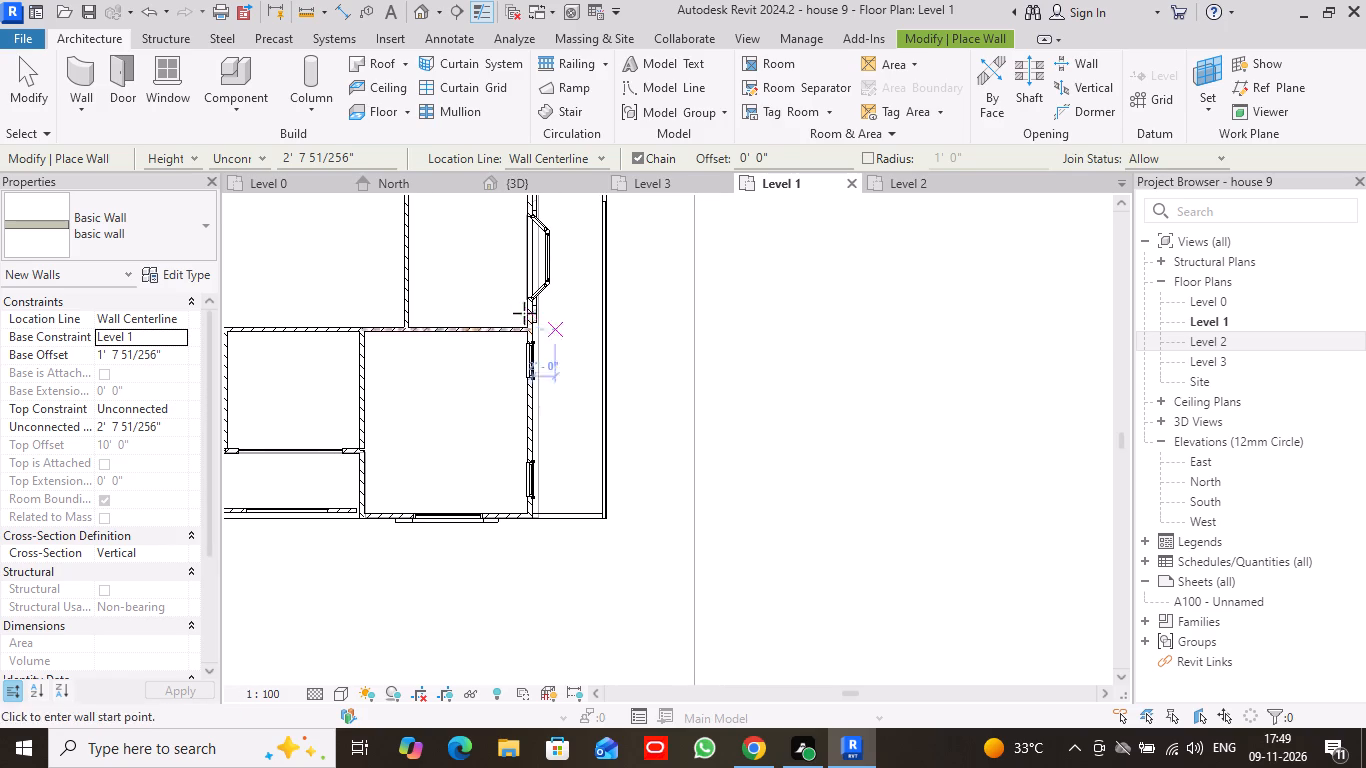
scroll(527, 310, down, 1)
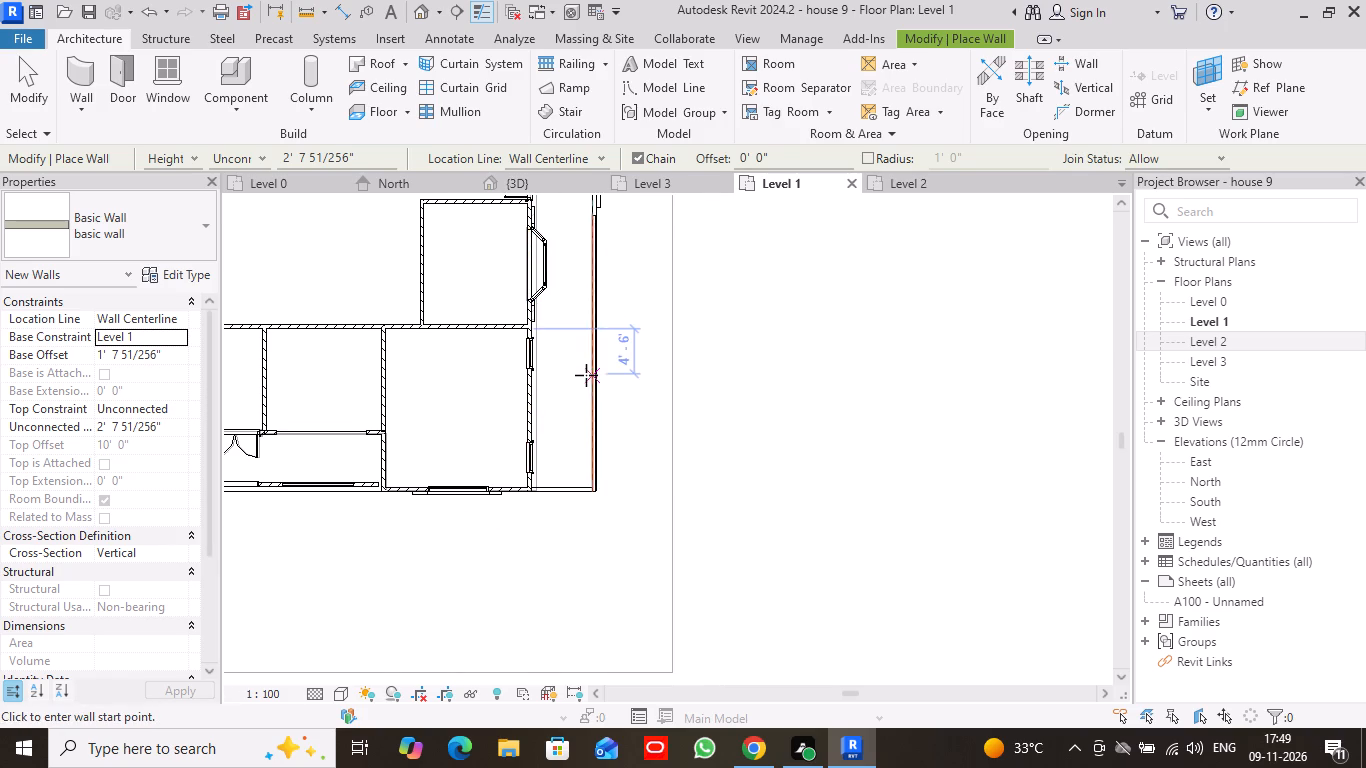
scroll(593, 373, up, 4)
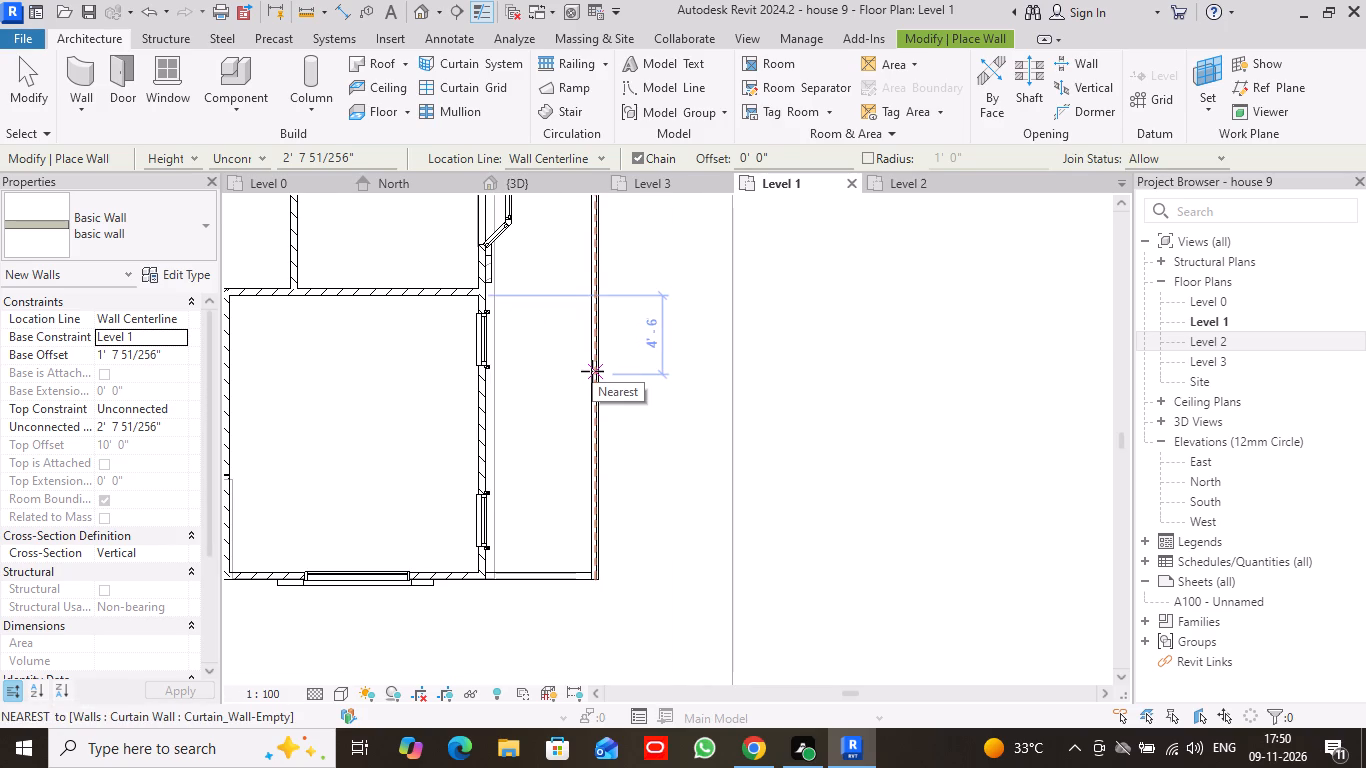
click(592, 373)
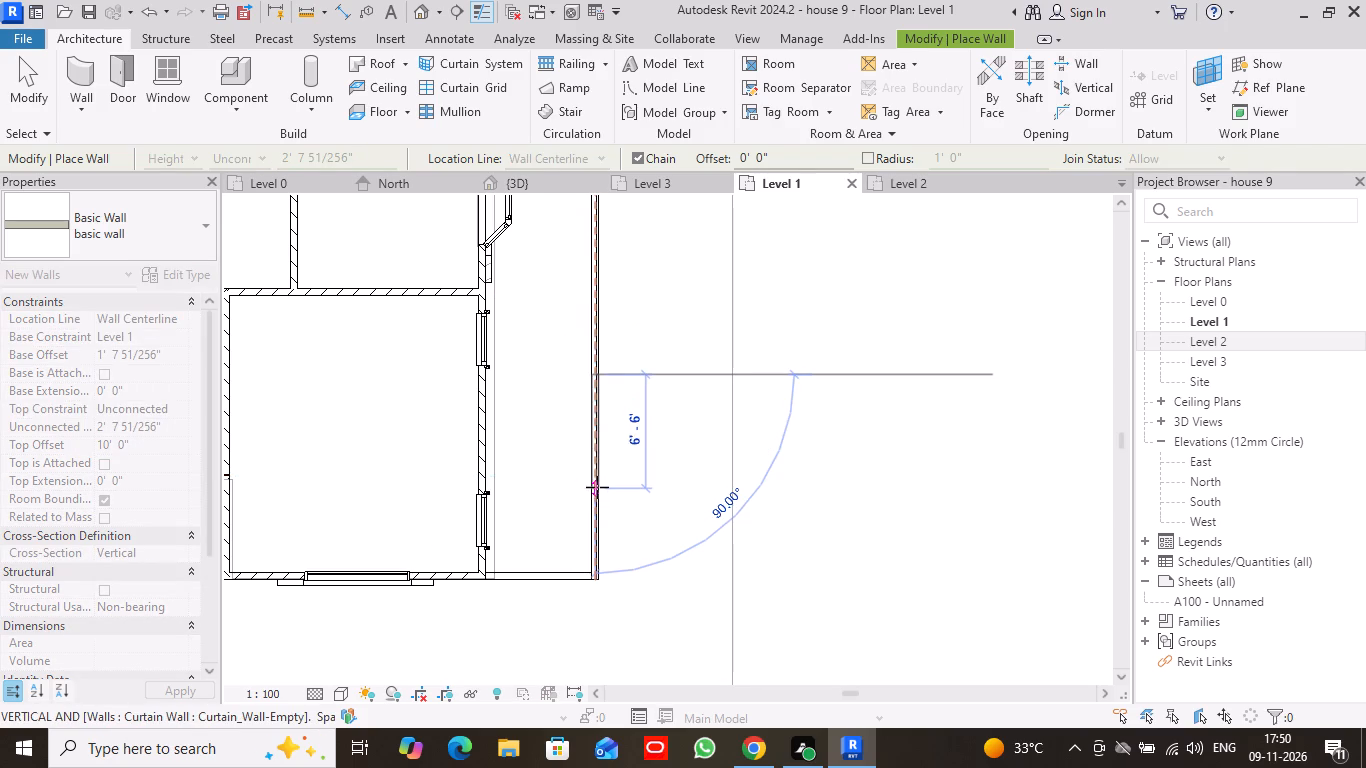
click(597, 487)
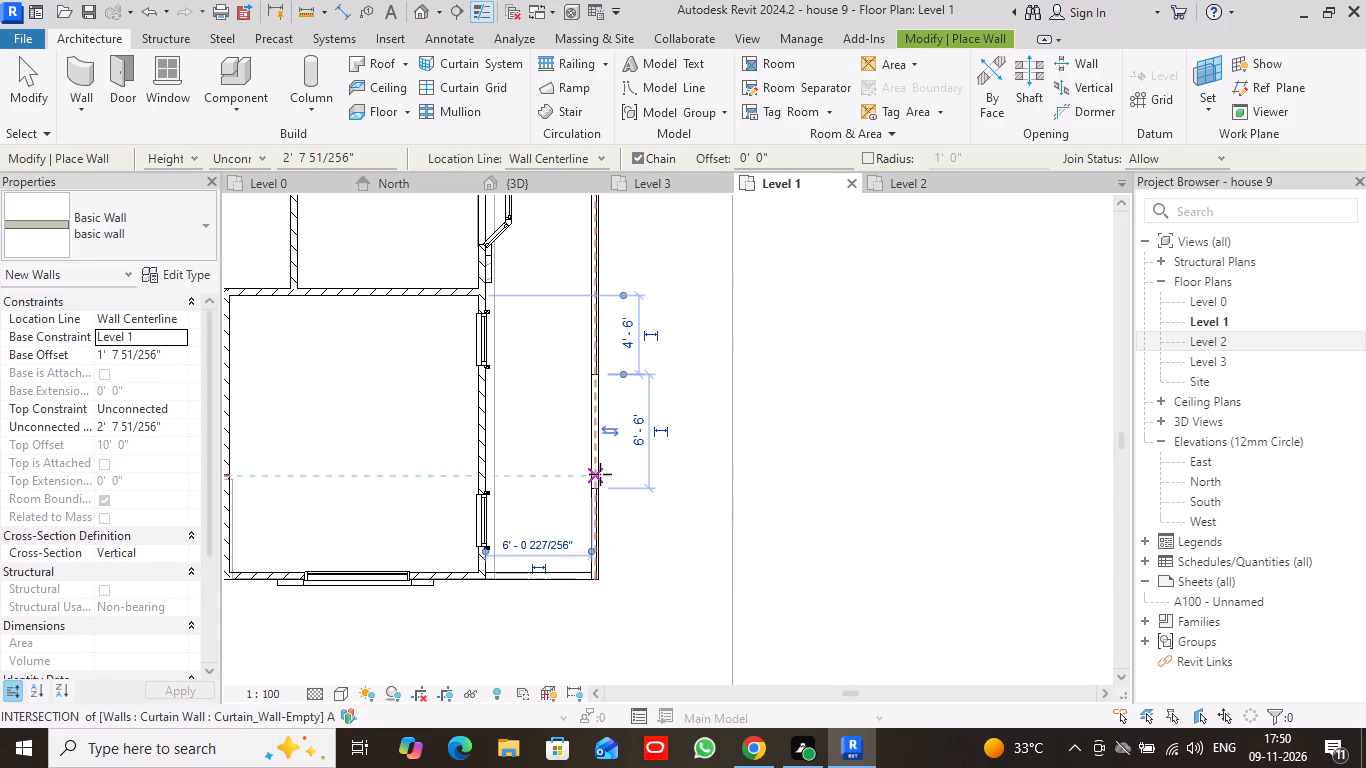
Finish placing walls and, in the 3D view, raise the top of the overhang's new basic wall to about 7' 4" unconnected height.
click(32, 89)
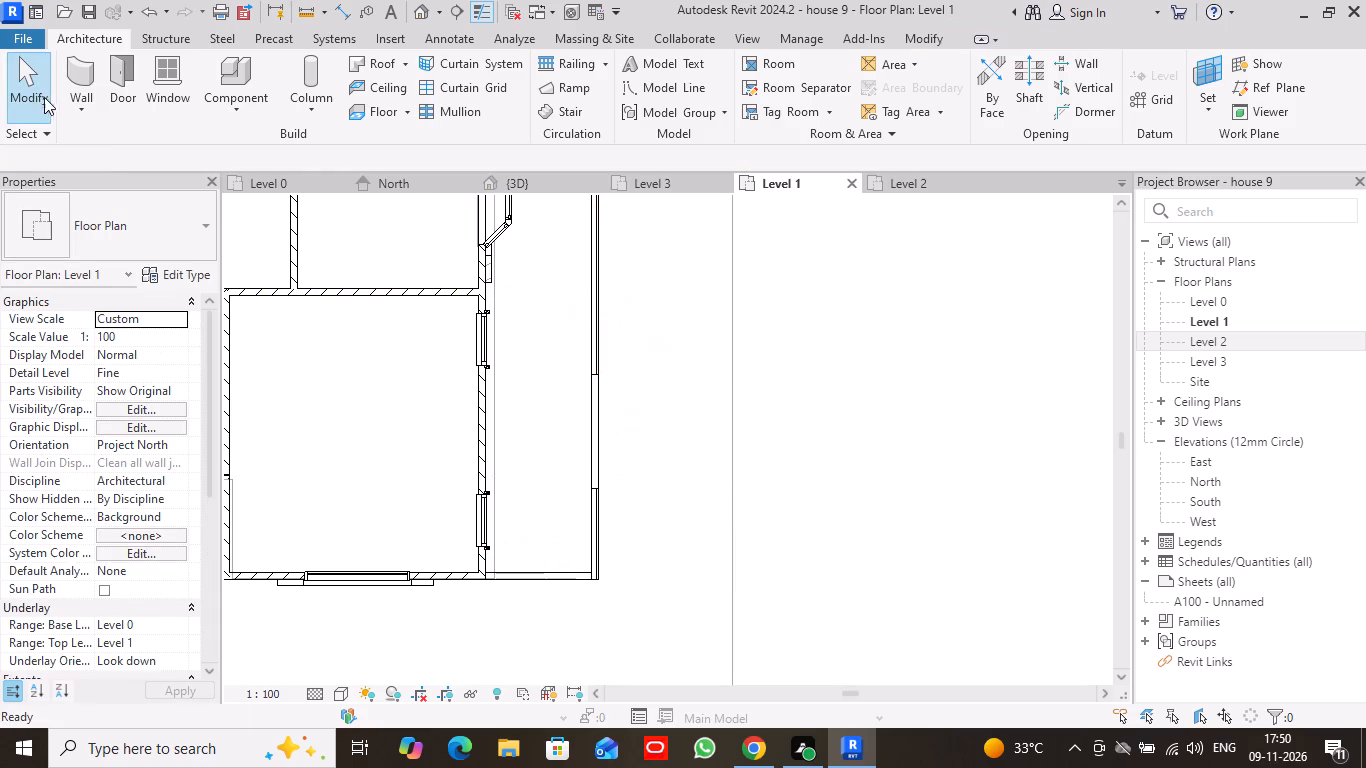
click(541, 178)
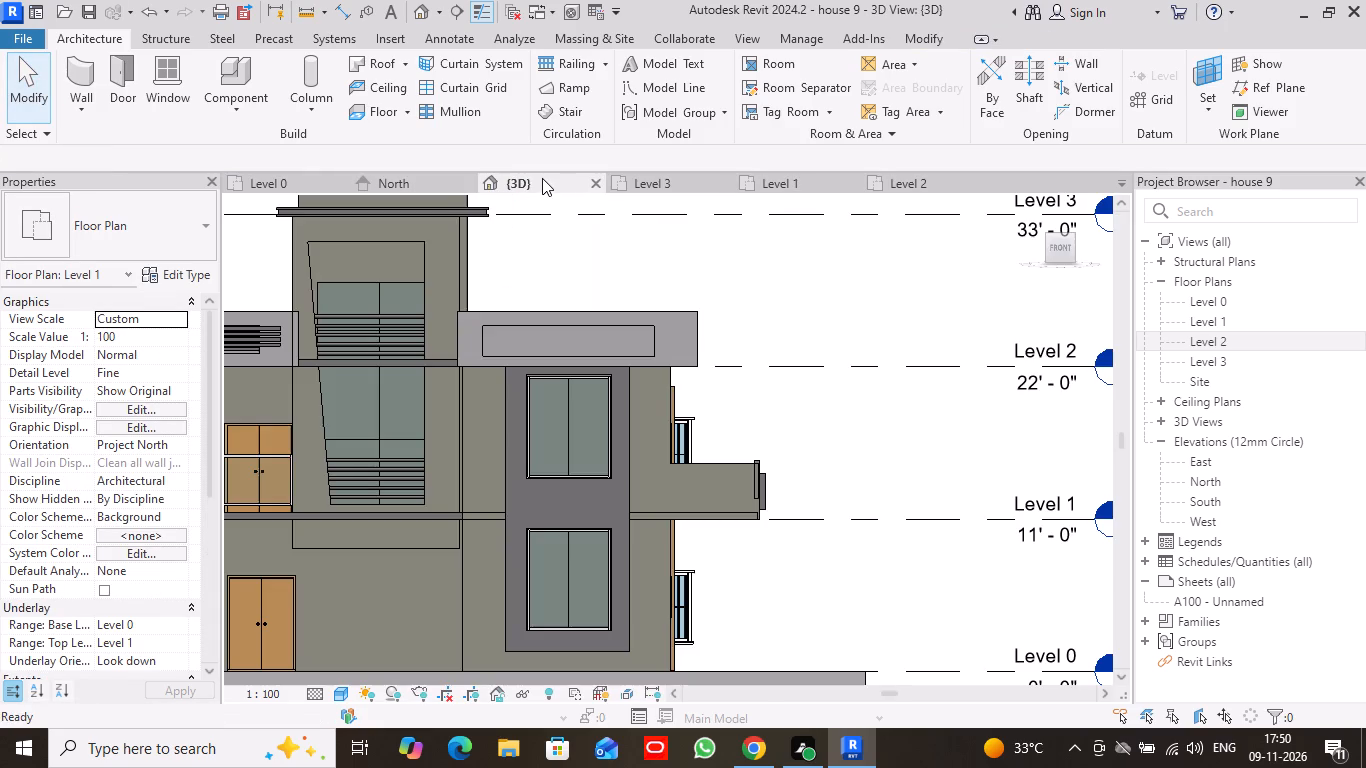
middle_drag(450, 395, 620, 367)
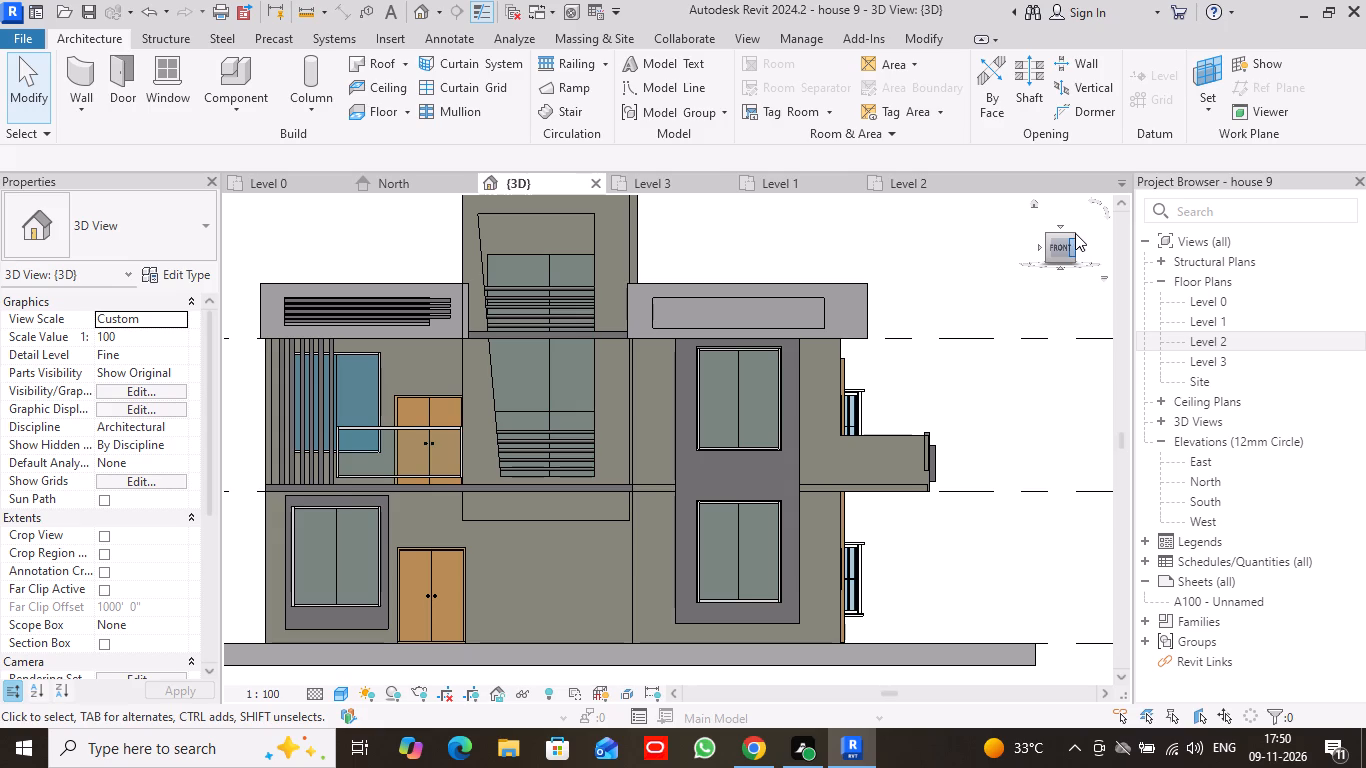
drag(1073, 235, 999, 244)
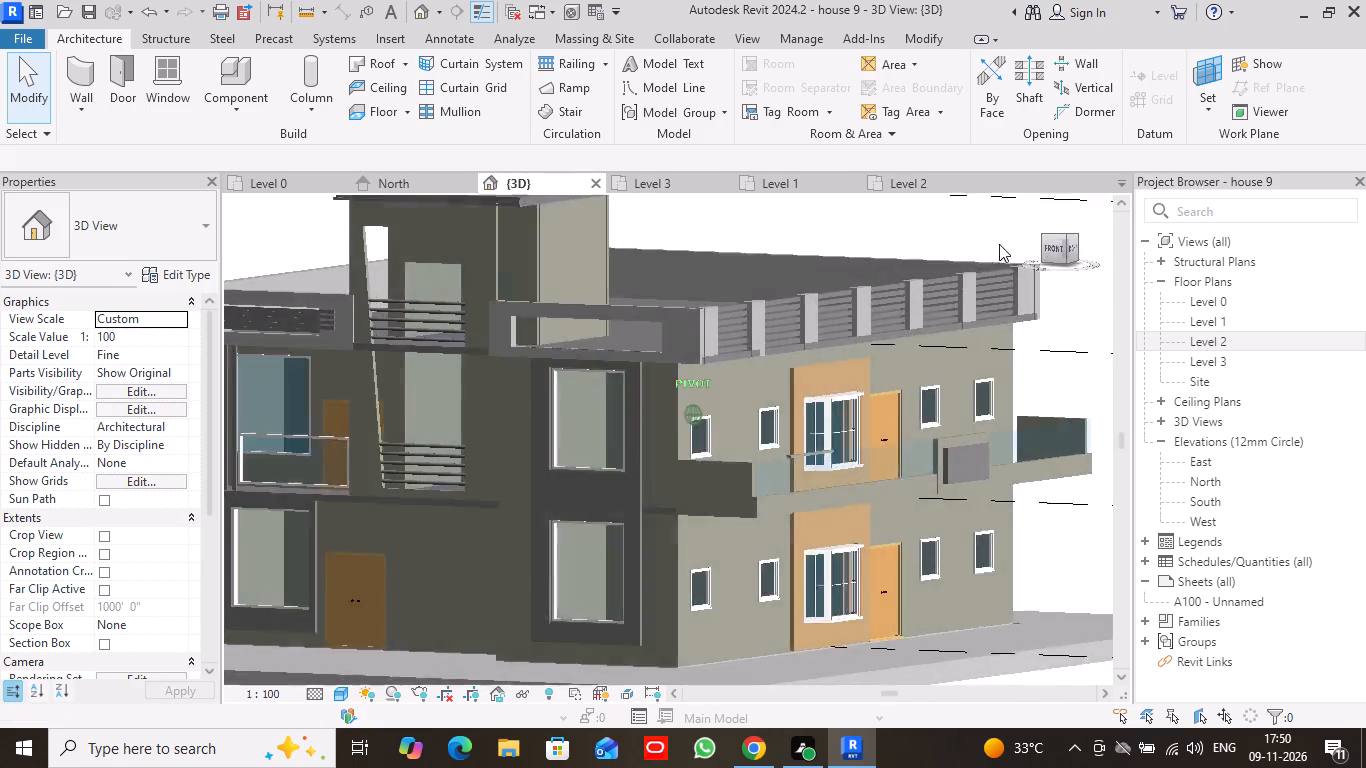
drag(999, 244, 991, 245)
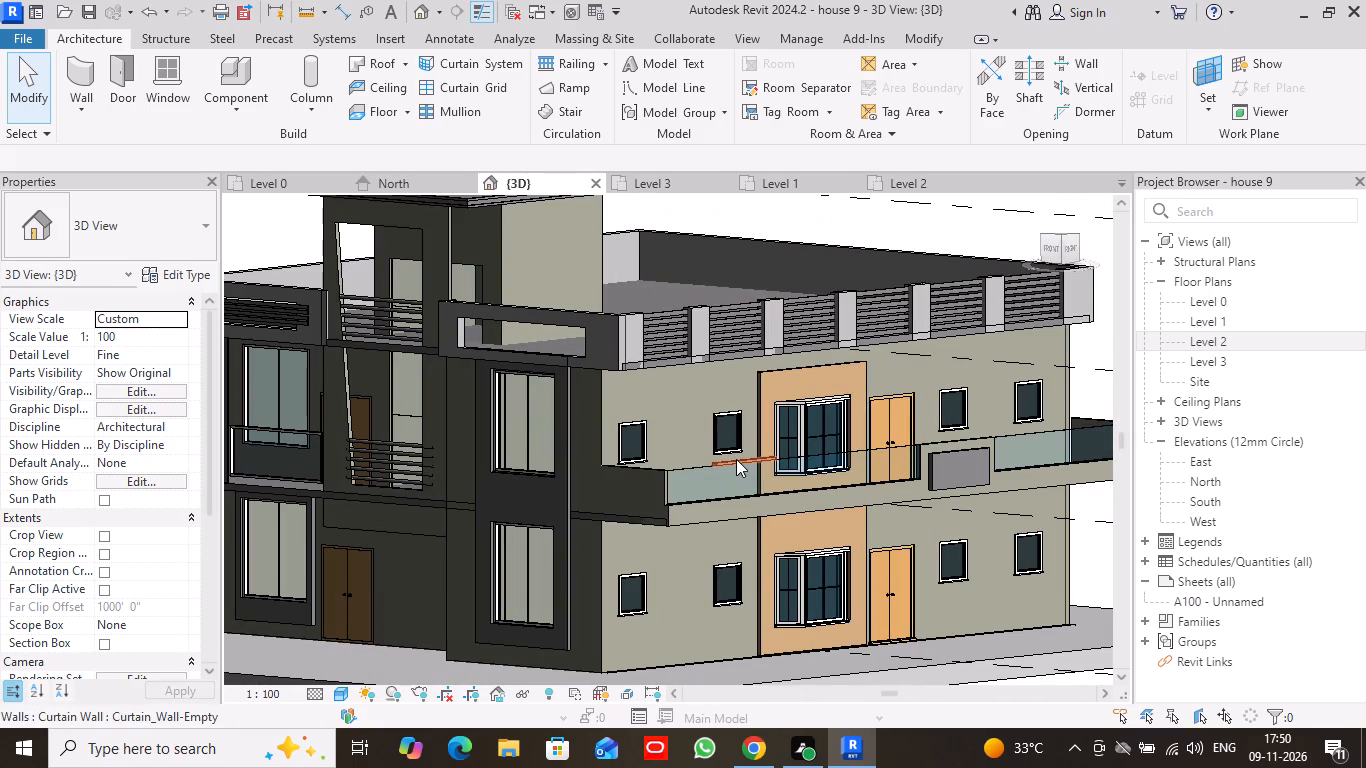
click(736, 459)
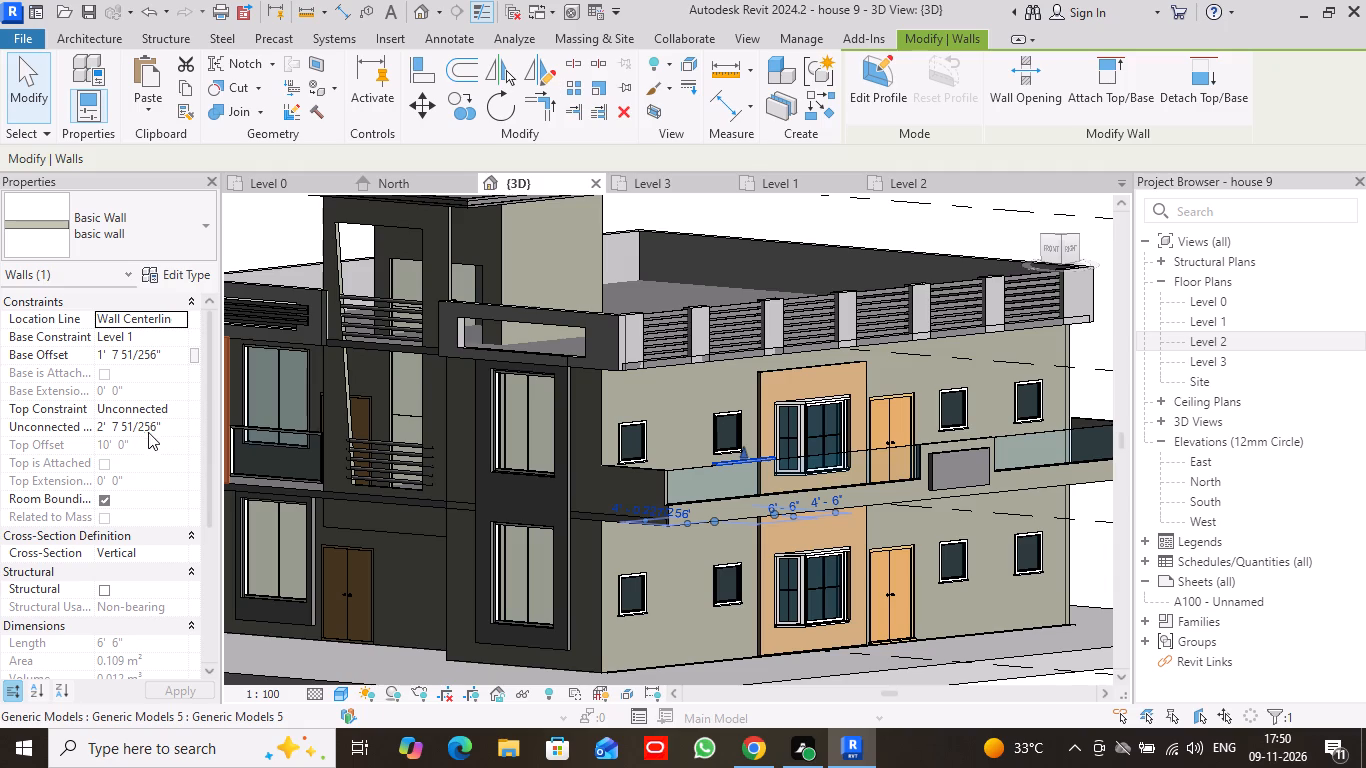
click(177, 407)
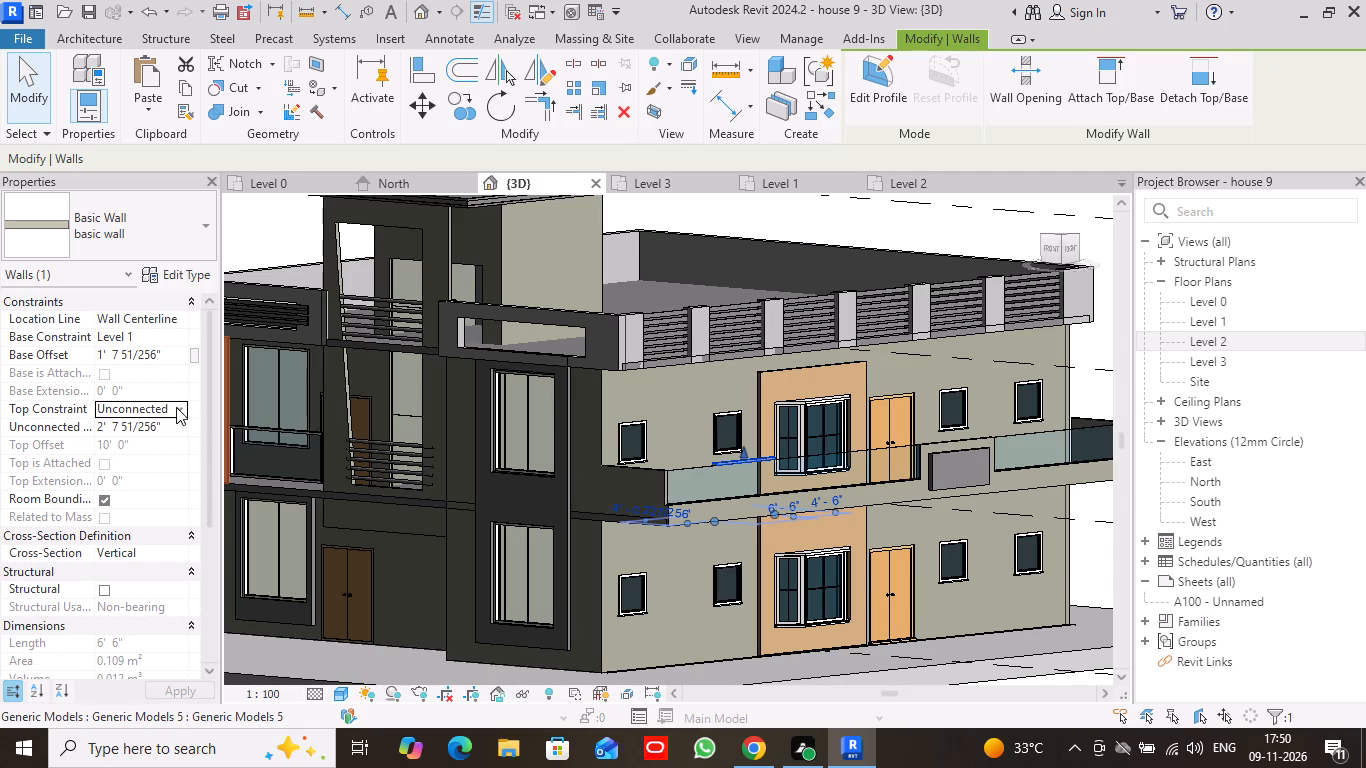
click(191, 419)
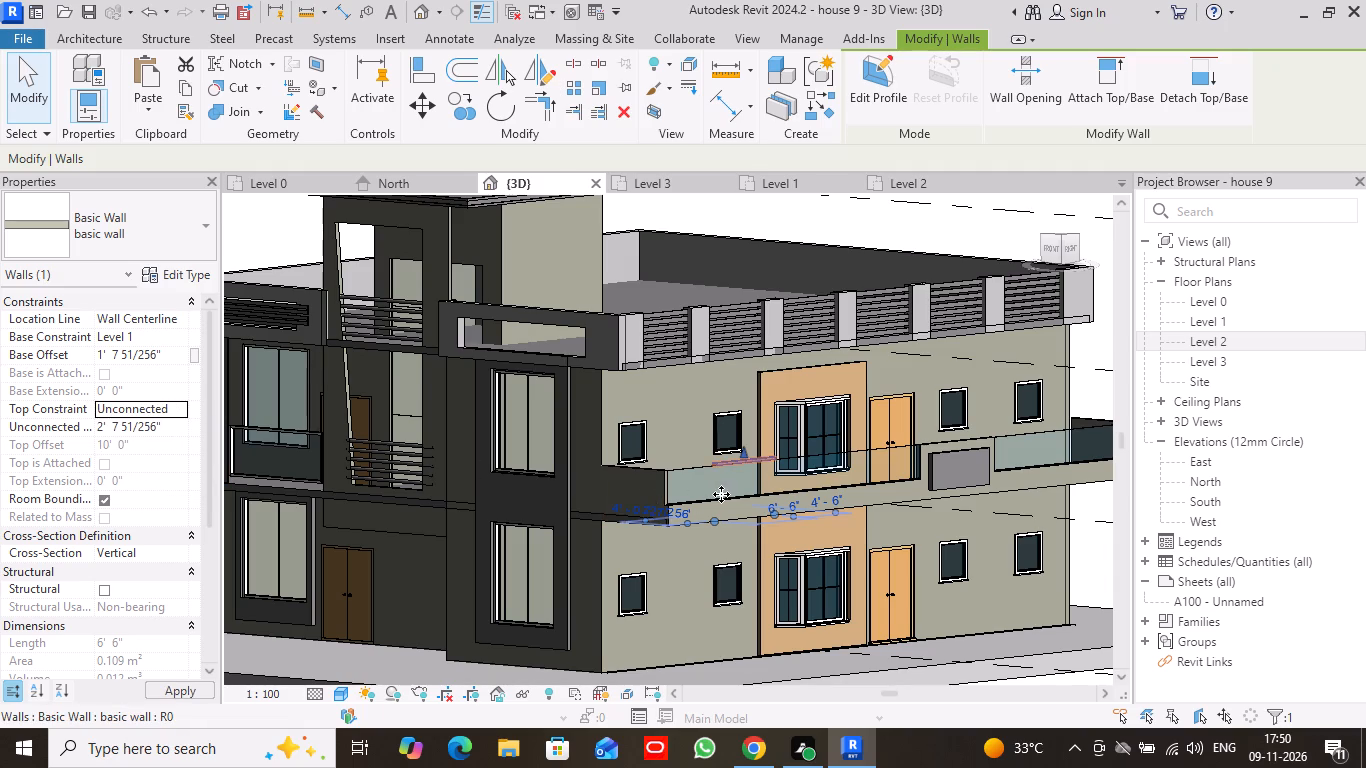
scroll(783, 473, up, 8)
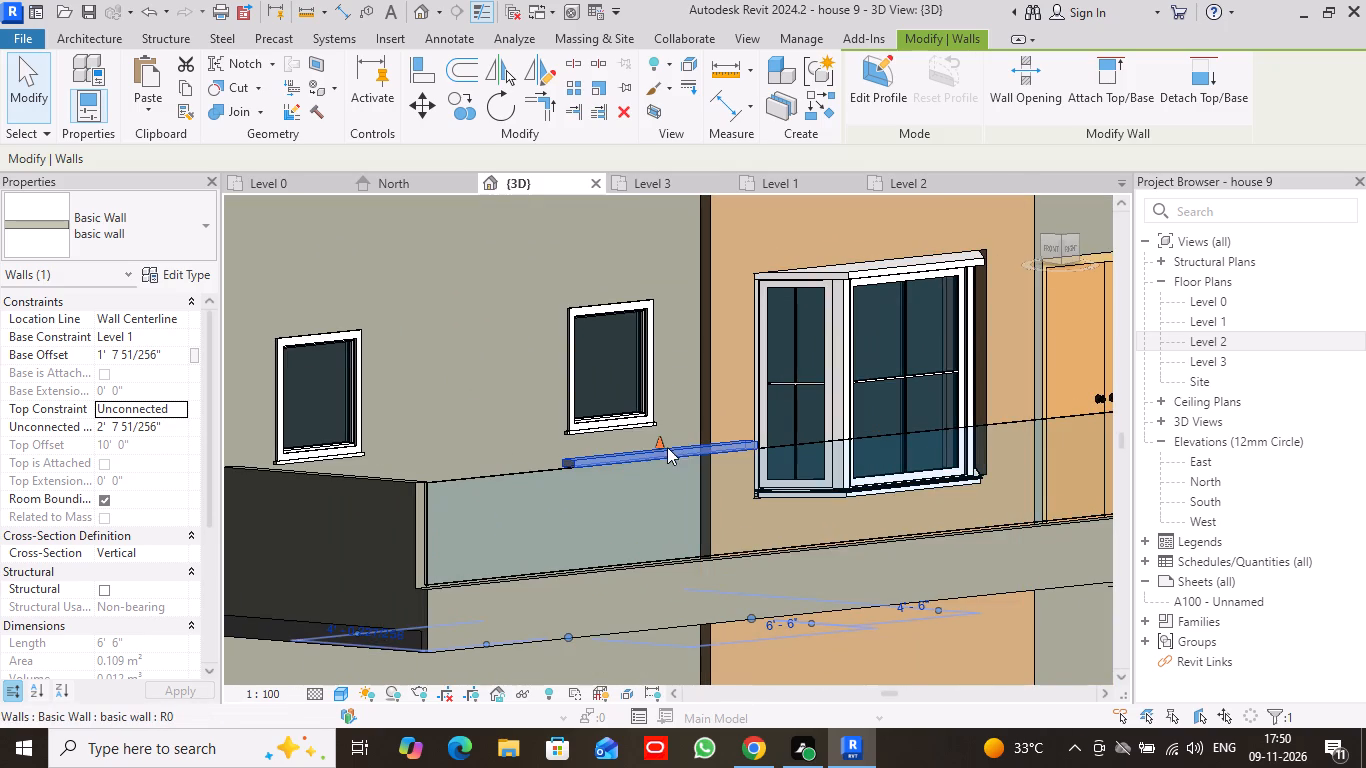
drag(658, 445, 646, 267)
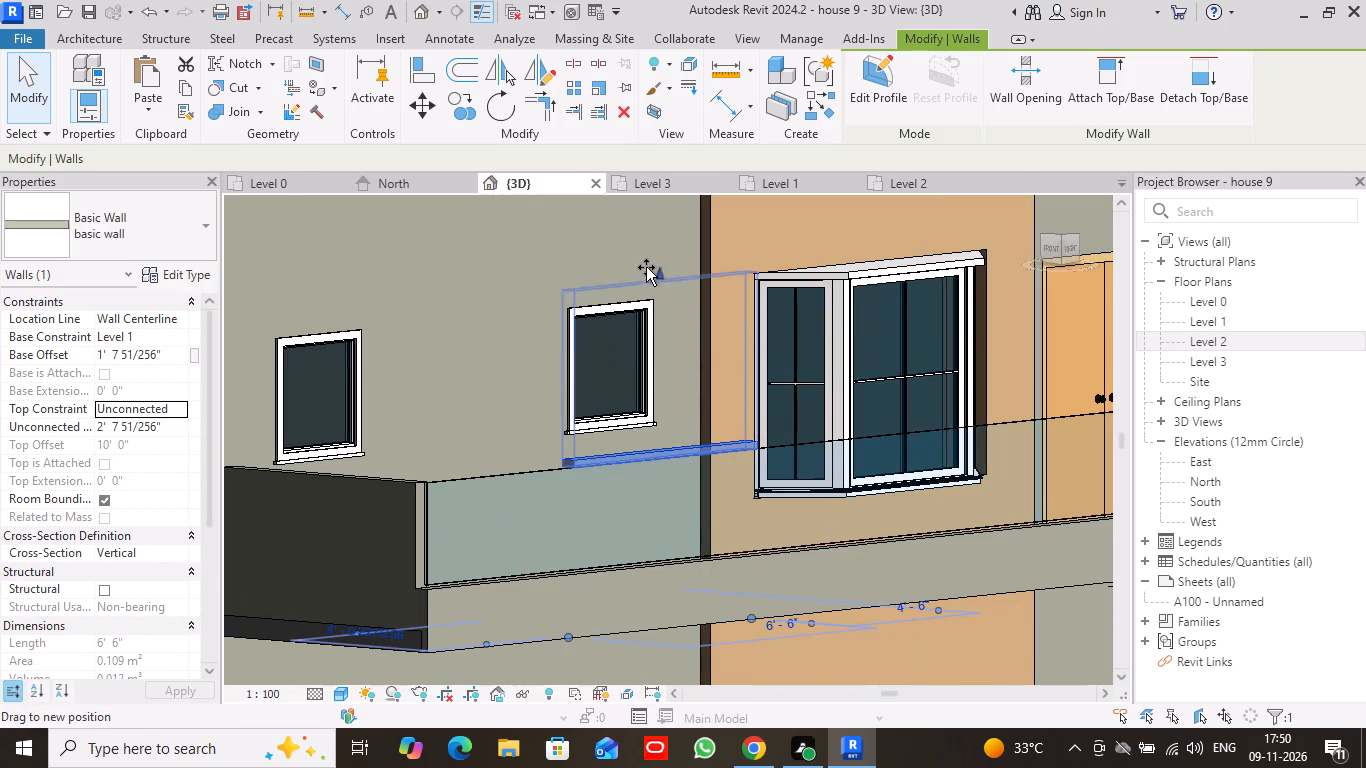
drag(646, 267, 646, 251)
scroll(645, 251, down, 3)
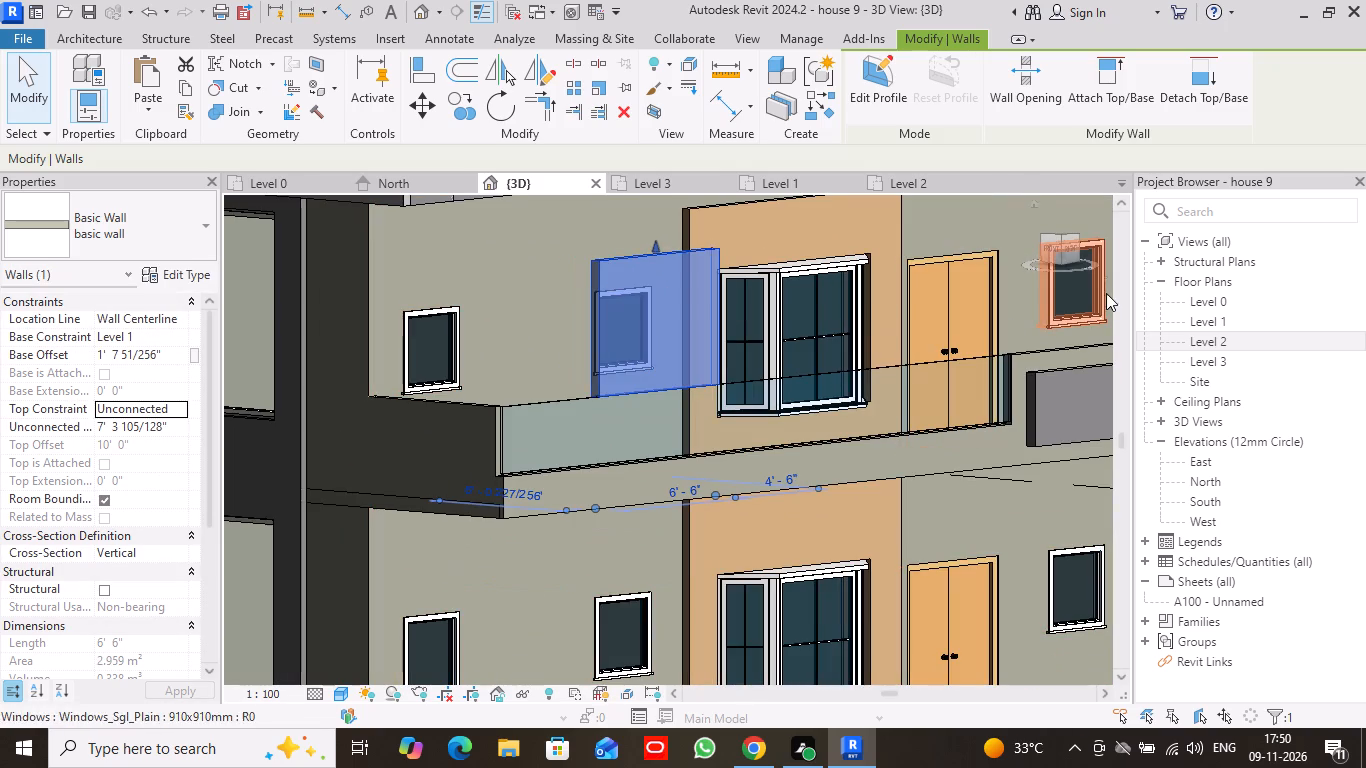
In the right orientation, raise the same wall's top to the roof parapet, about 13' 5" unconnected height.
click(1072, 246)
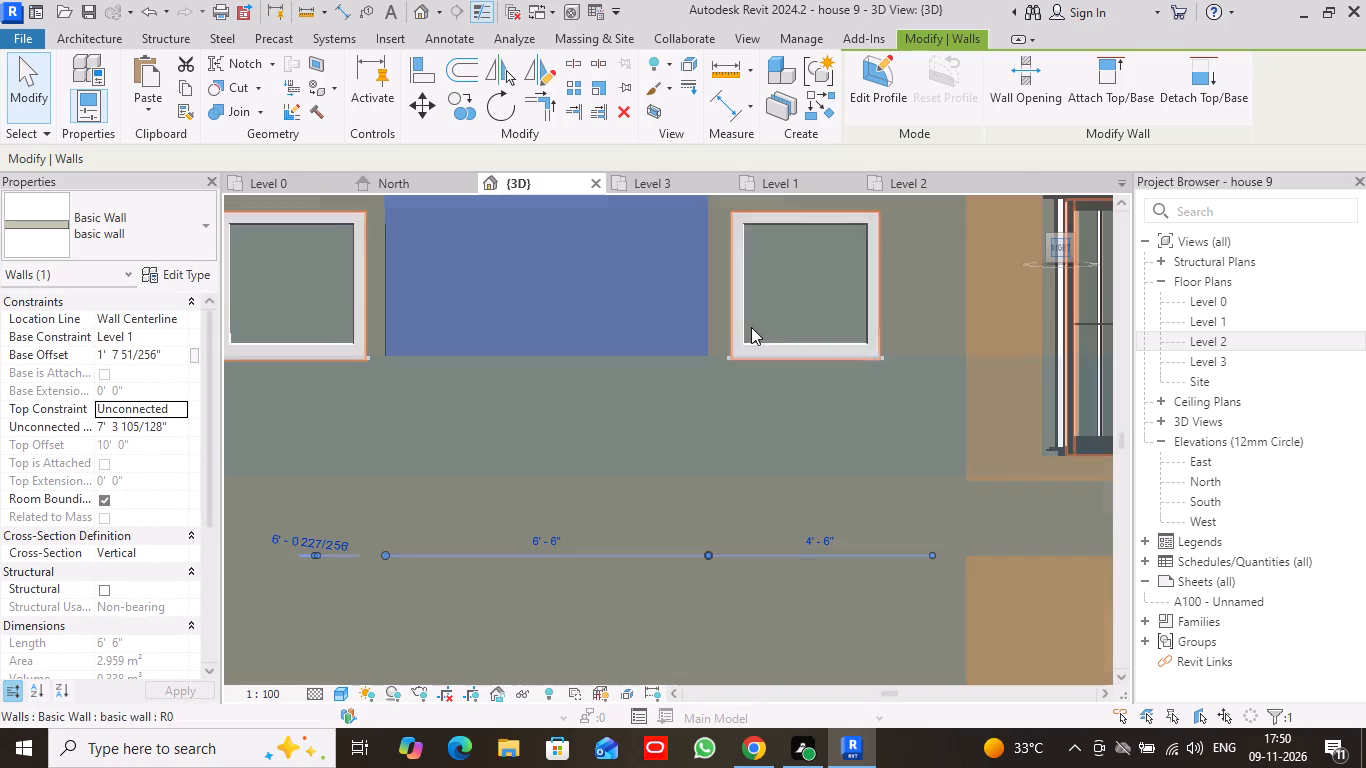
scroll(619, 328, down, 6)
middle_drag(662, 339, 669, 348)
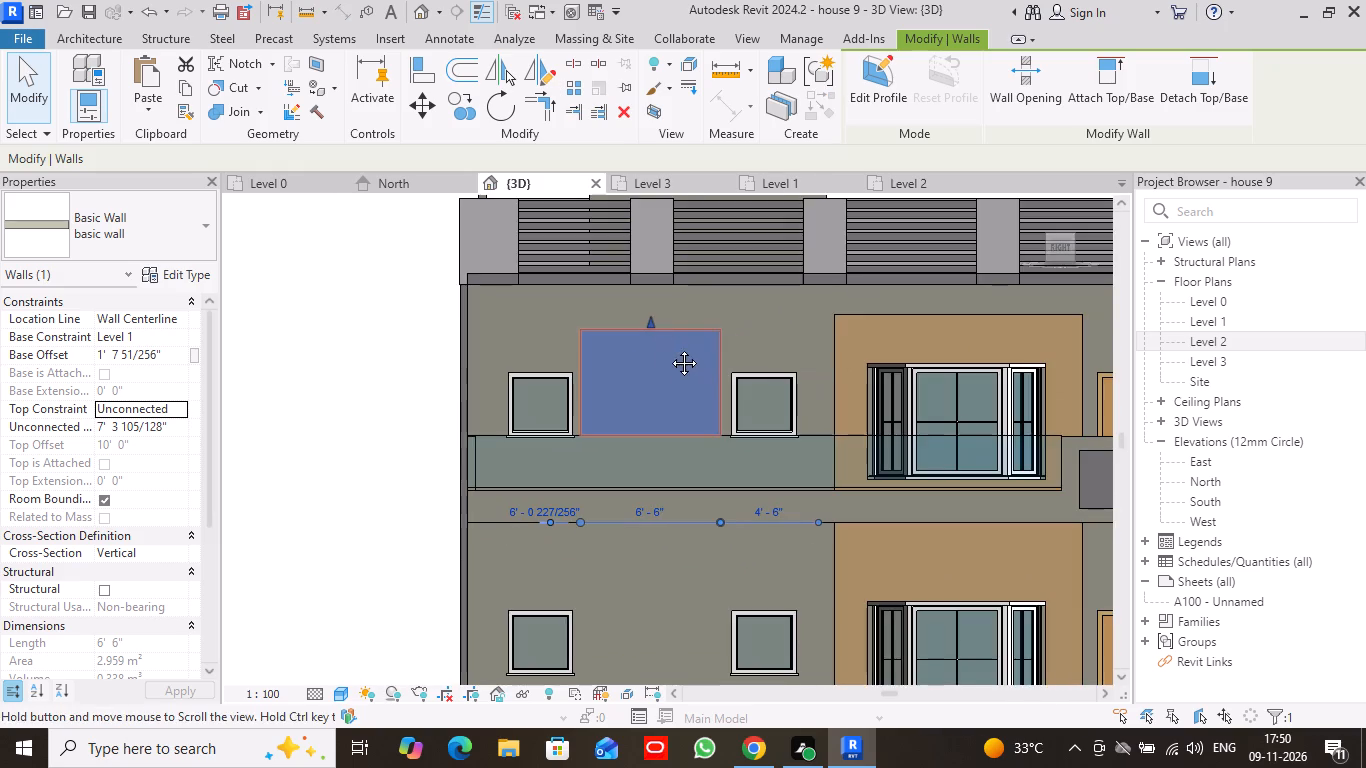
middle_drag(669, 348, 691, 444)
drag(679, 426, 684, 308)
click(28, 71)
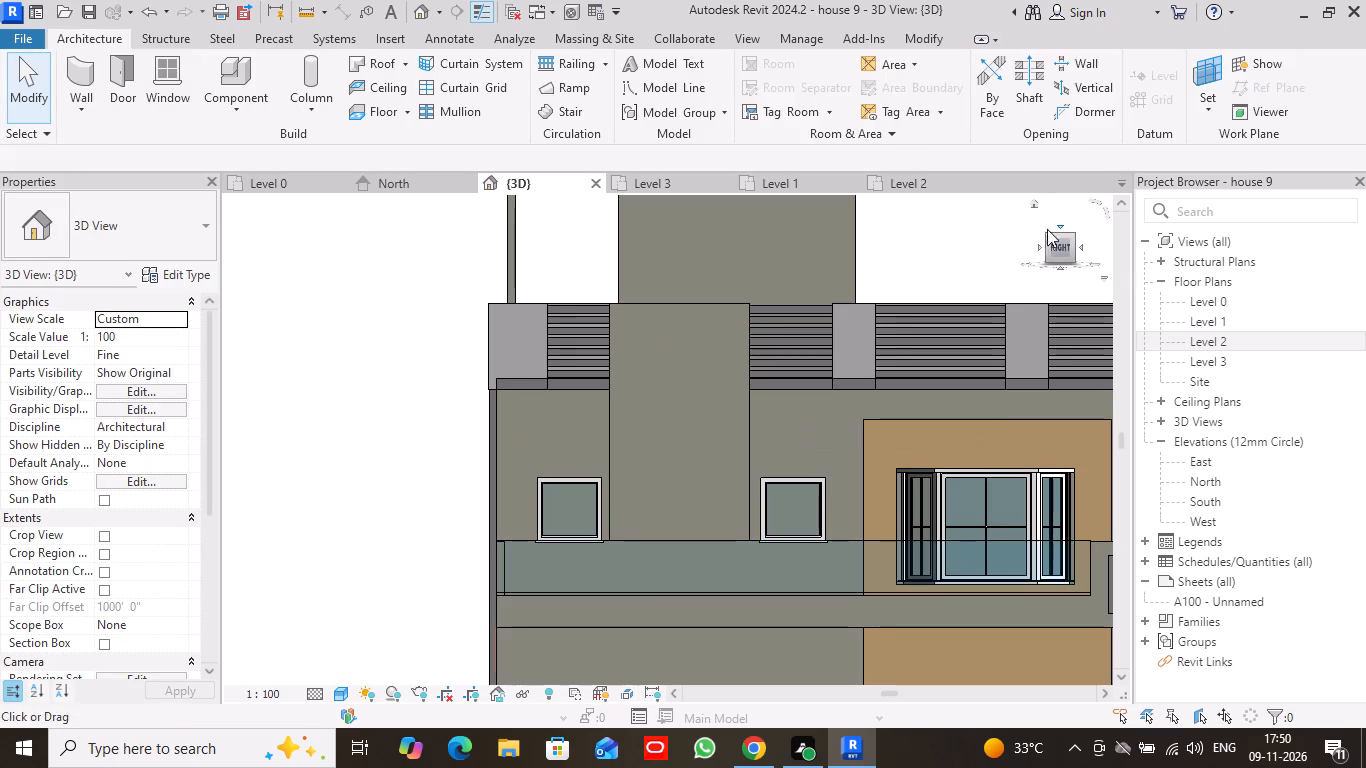
Examine the raised wall from several 3D angles against the facade, the overhang glazing and the roof parapet.
drag(1047, 234, 1050, 240)
drag(1050, 240, 261, 270)
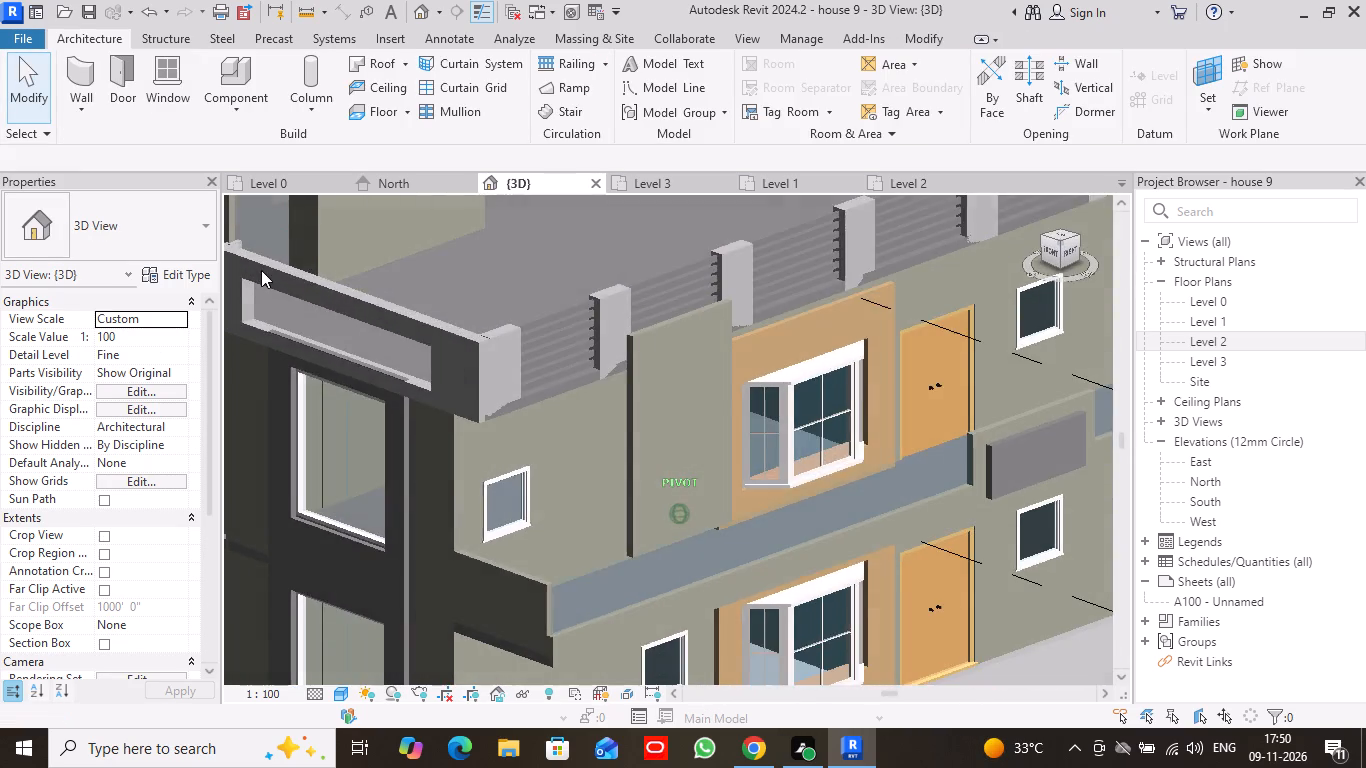
drag(261, 270, 367, 283)
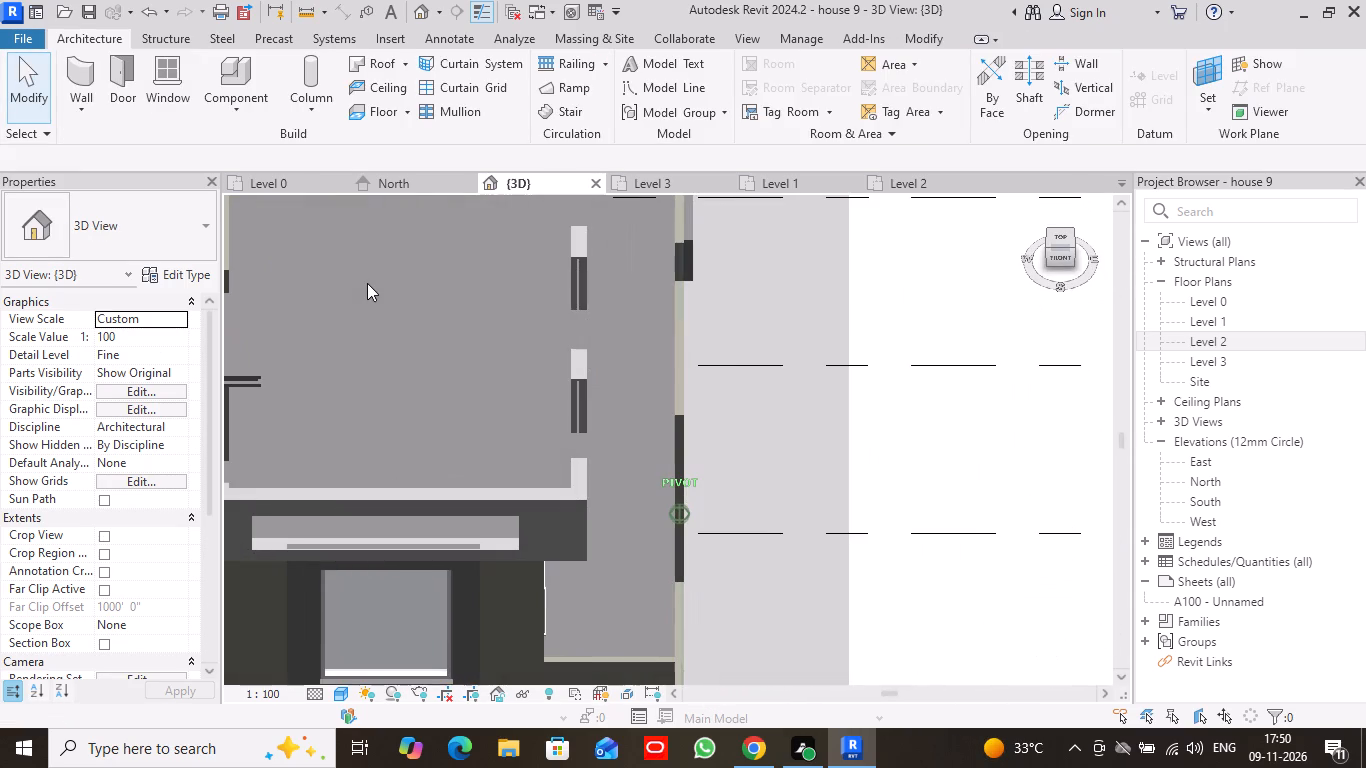
drag(367, 283, 234, 274)
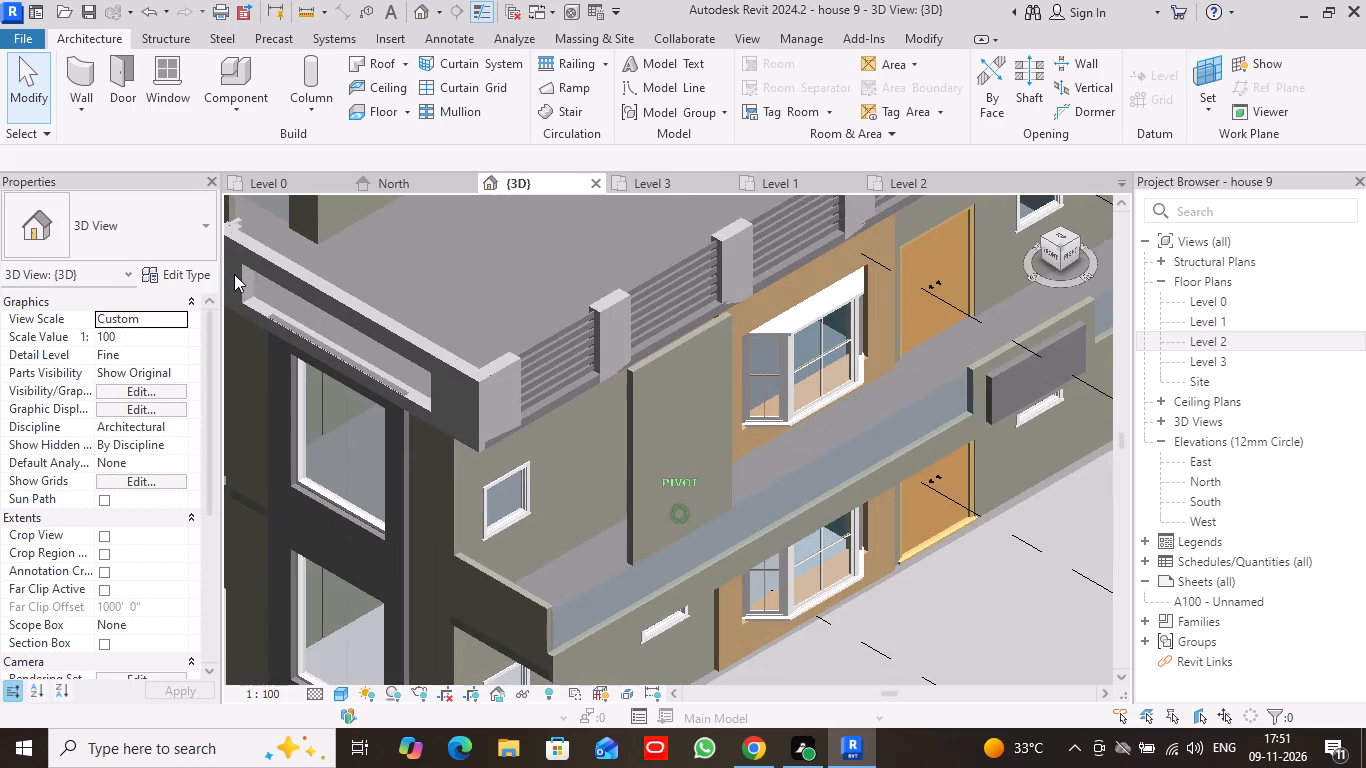
drag(234, 274, 229, 236)
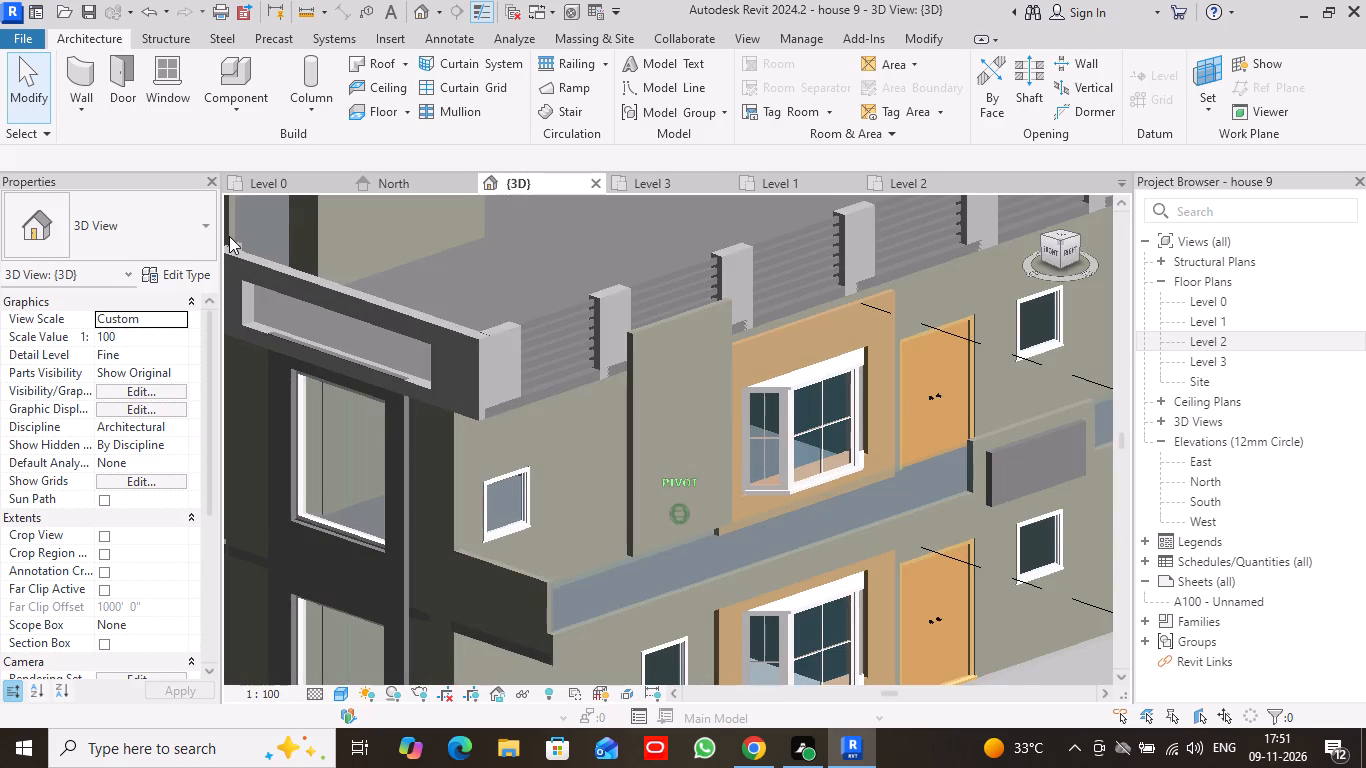
drag(229, 236, 1005, 226)
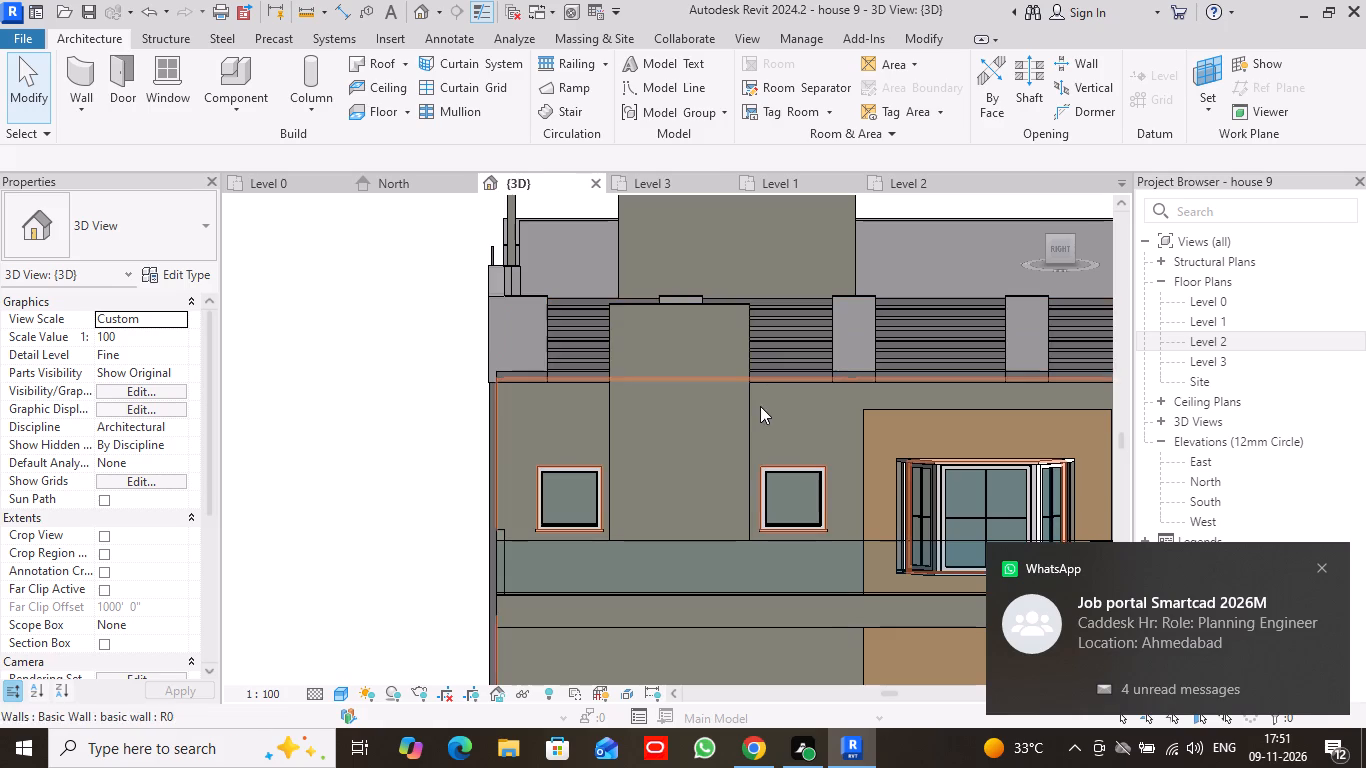
Open the raised wall's profile for editing and try to pick its southern vertical edge with Pick Lines.
click(660, 415)
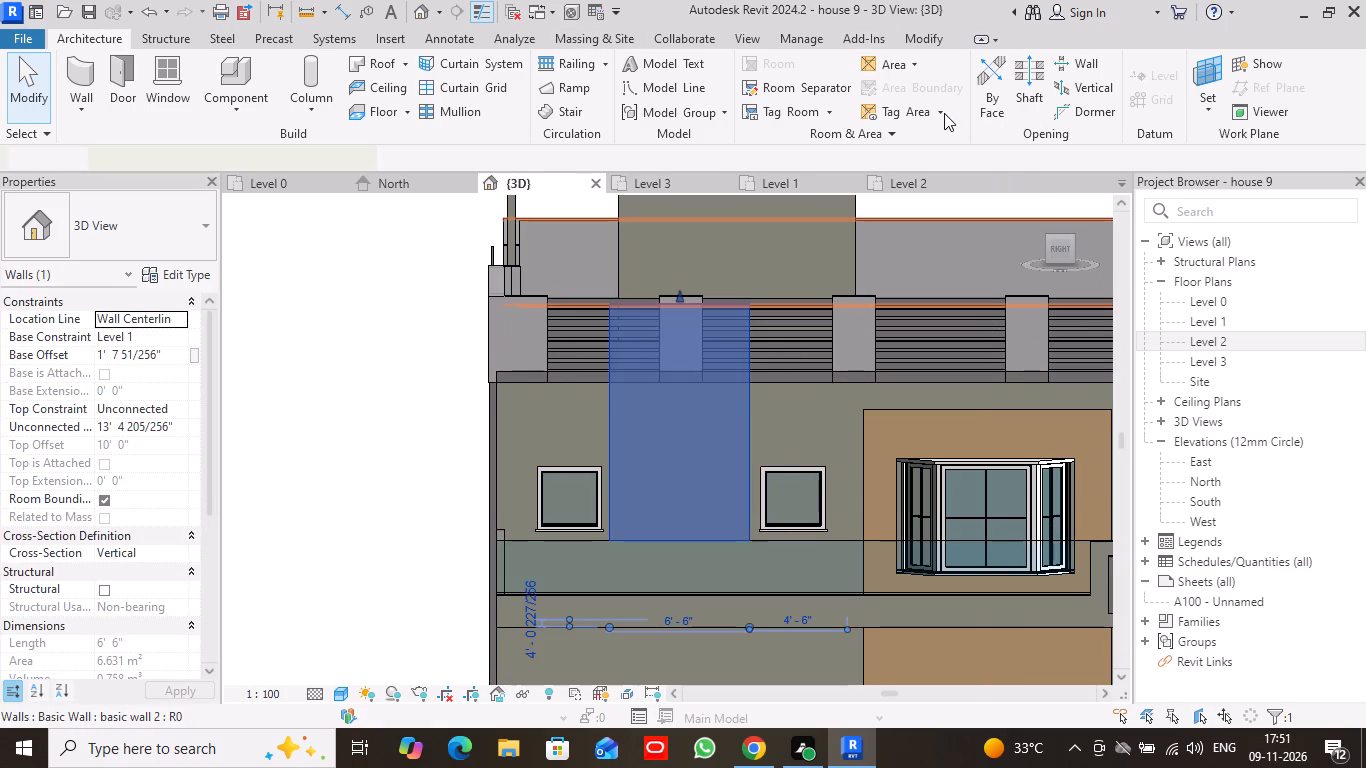
click(880, 84)
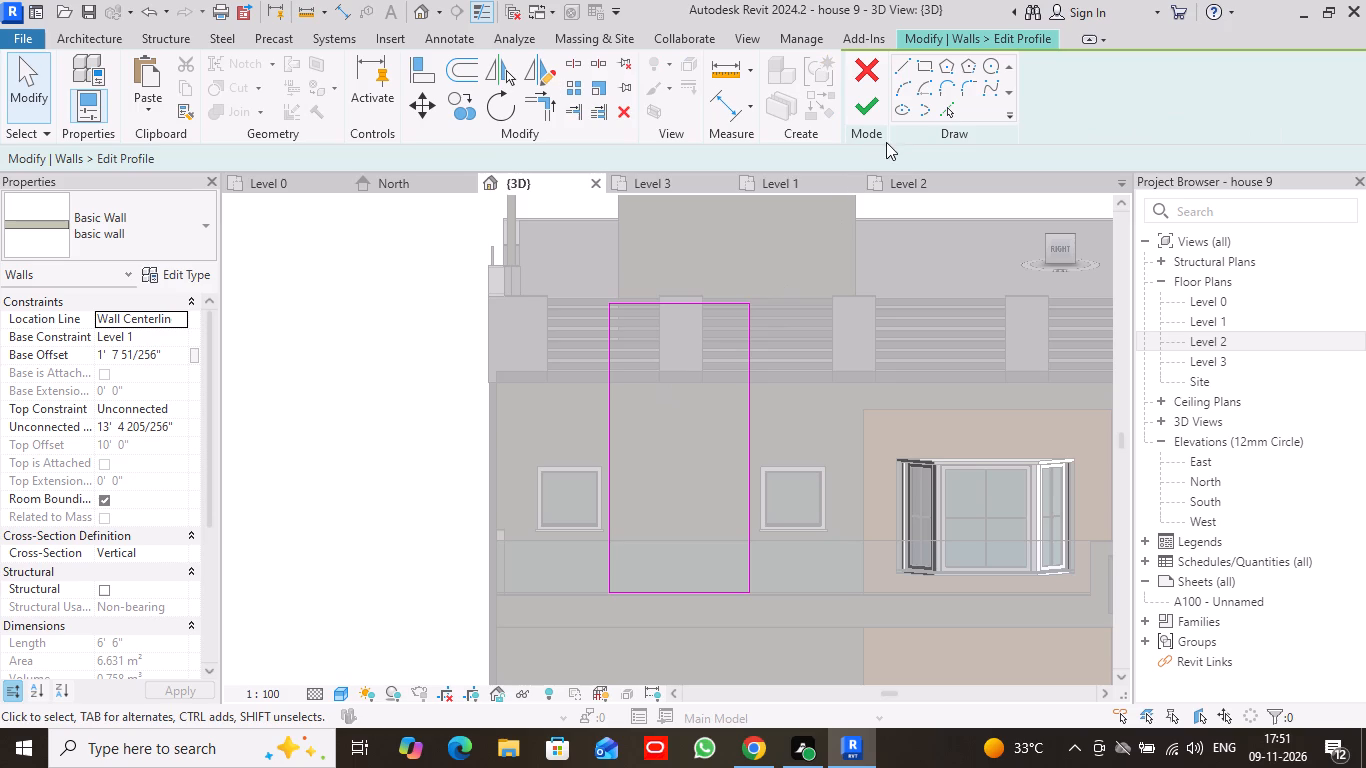
click(945, 112)
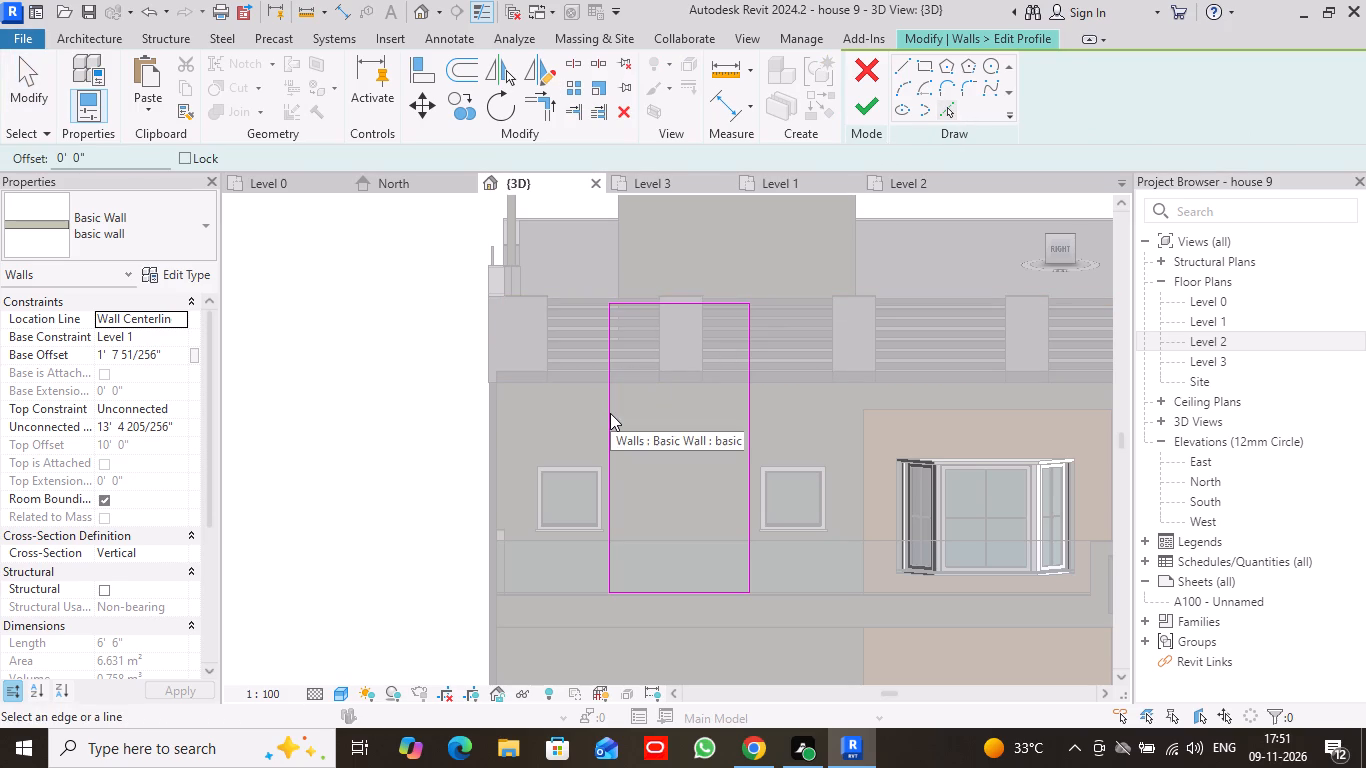
scroll(610, 414, up, 4)
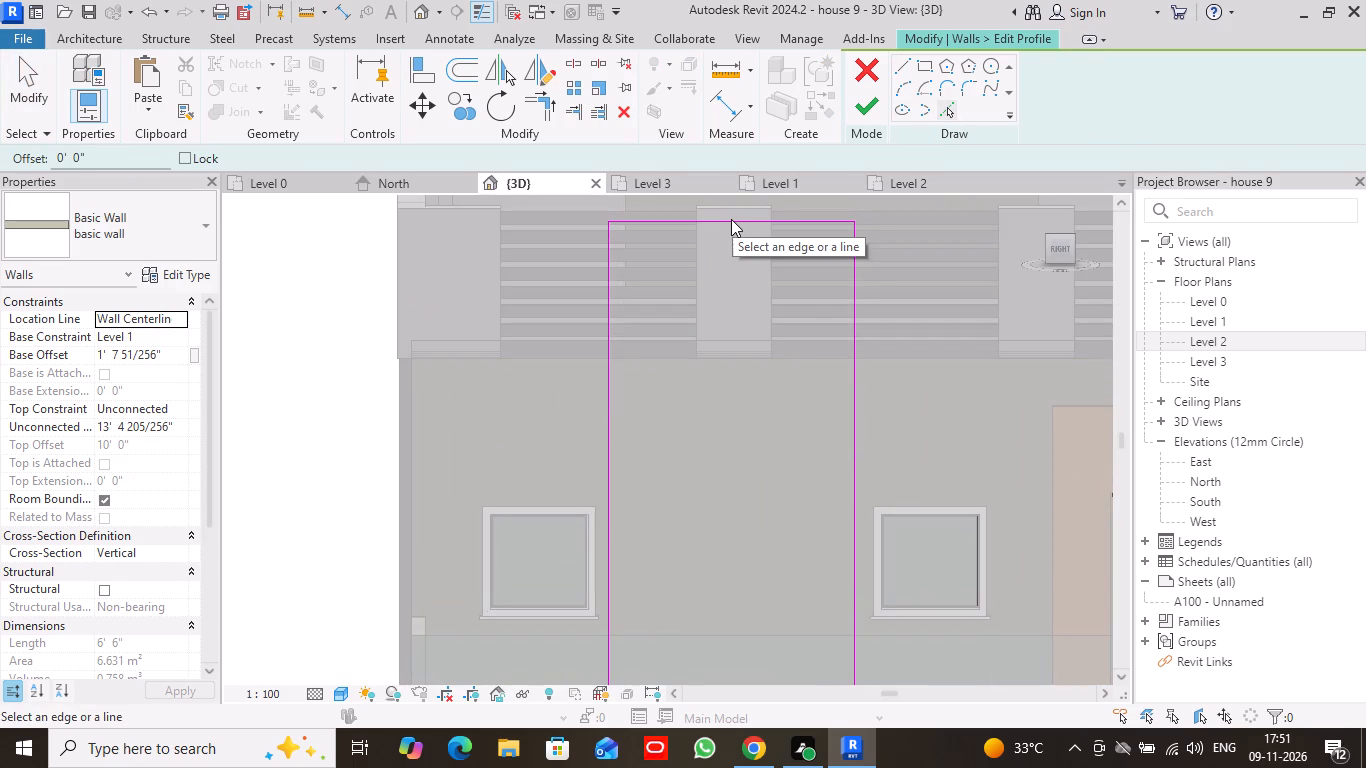
click(609, 385)
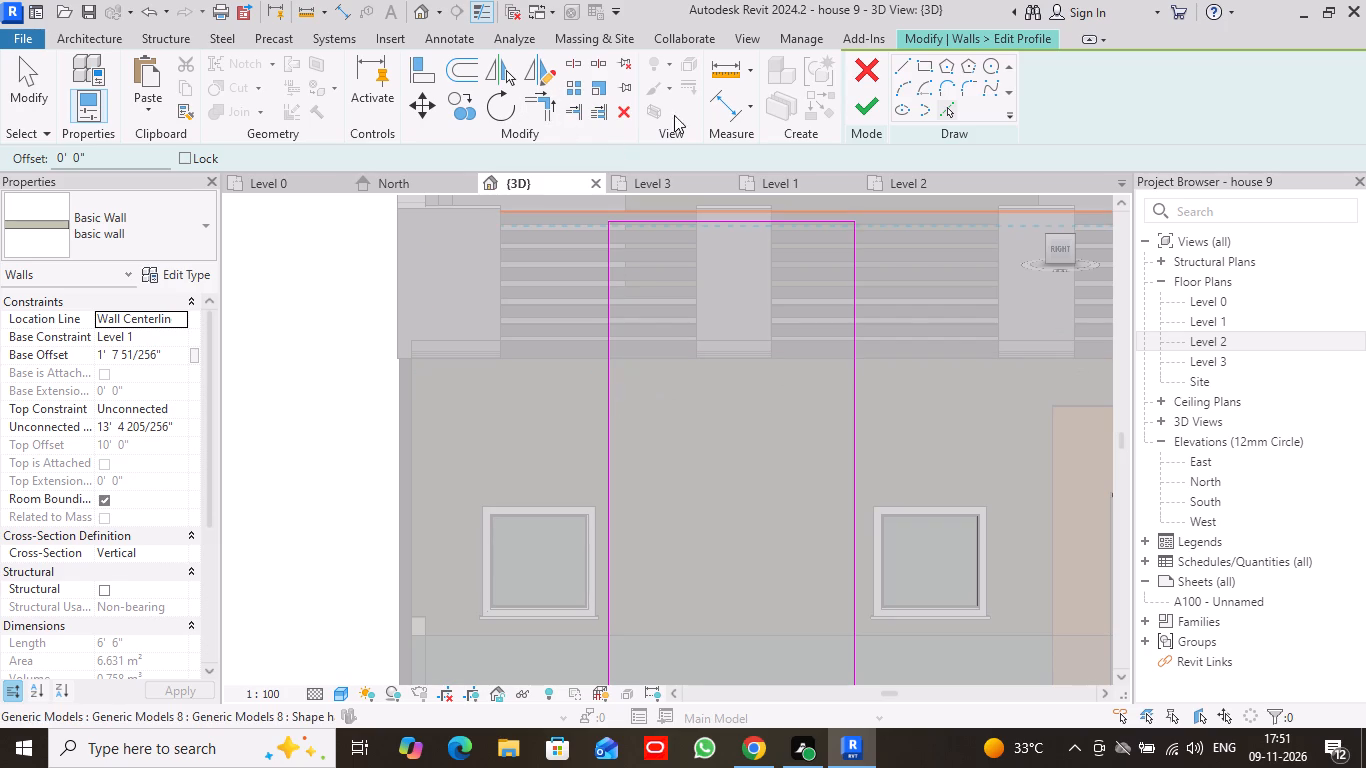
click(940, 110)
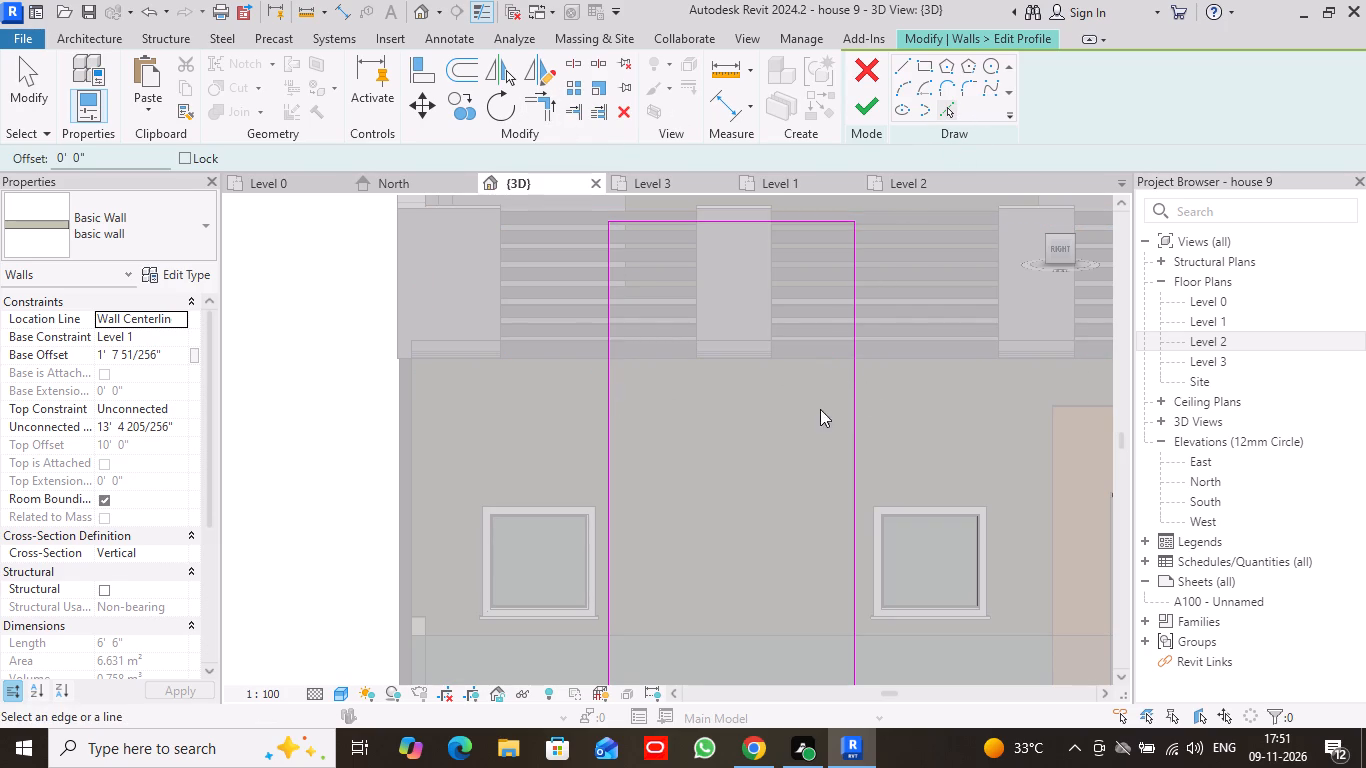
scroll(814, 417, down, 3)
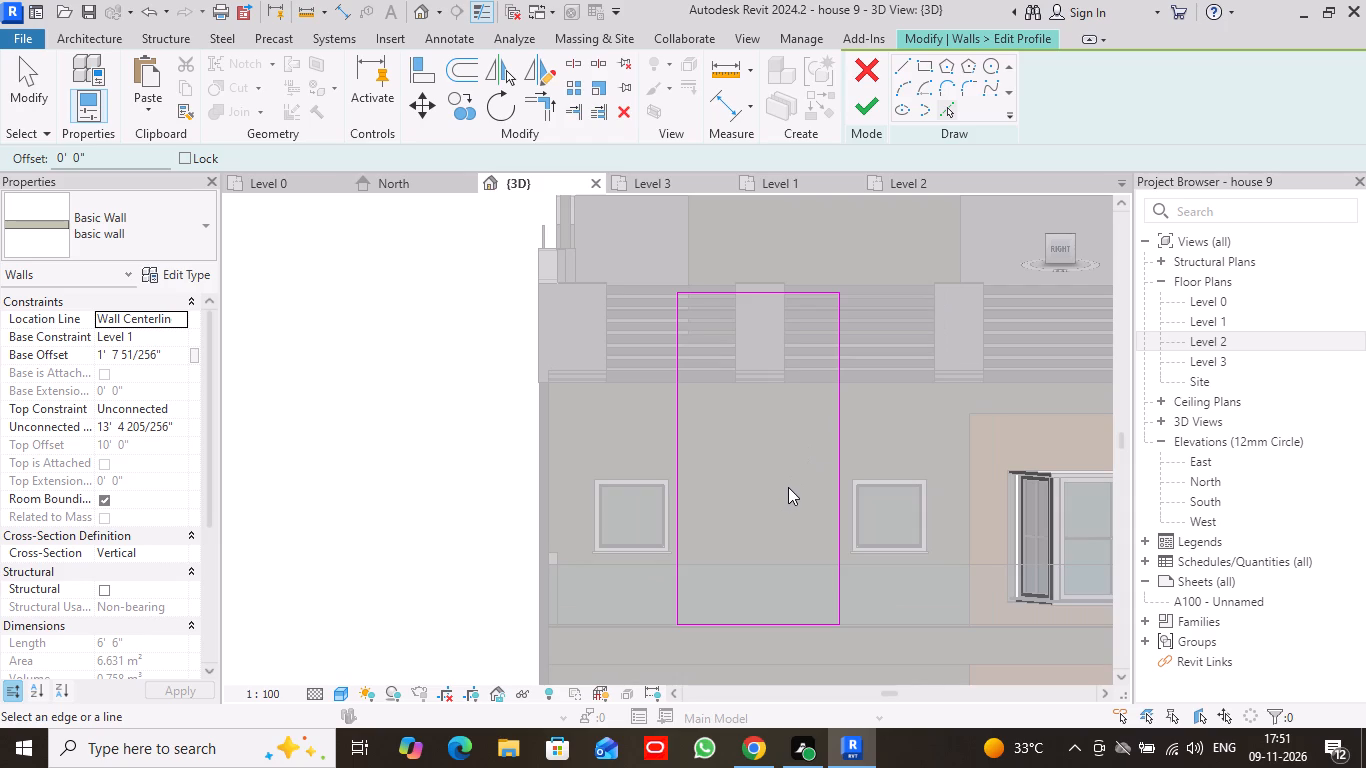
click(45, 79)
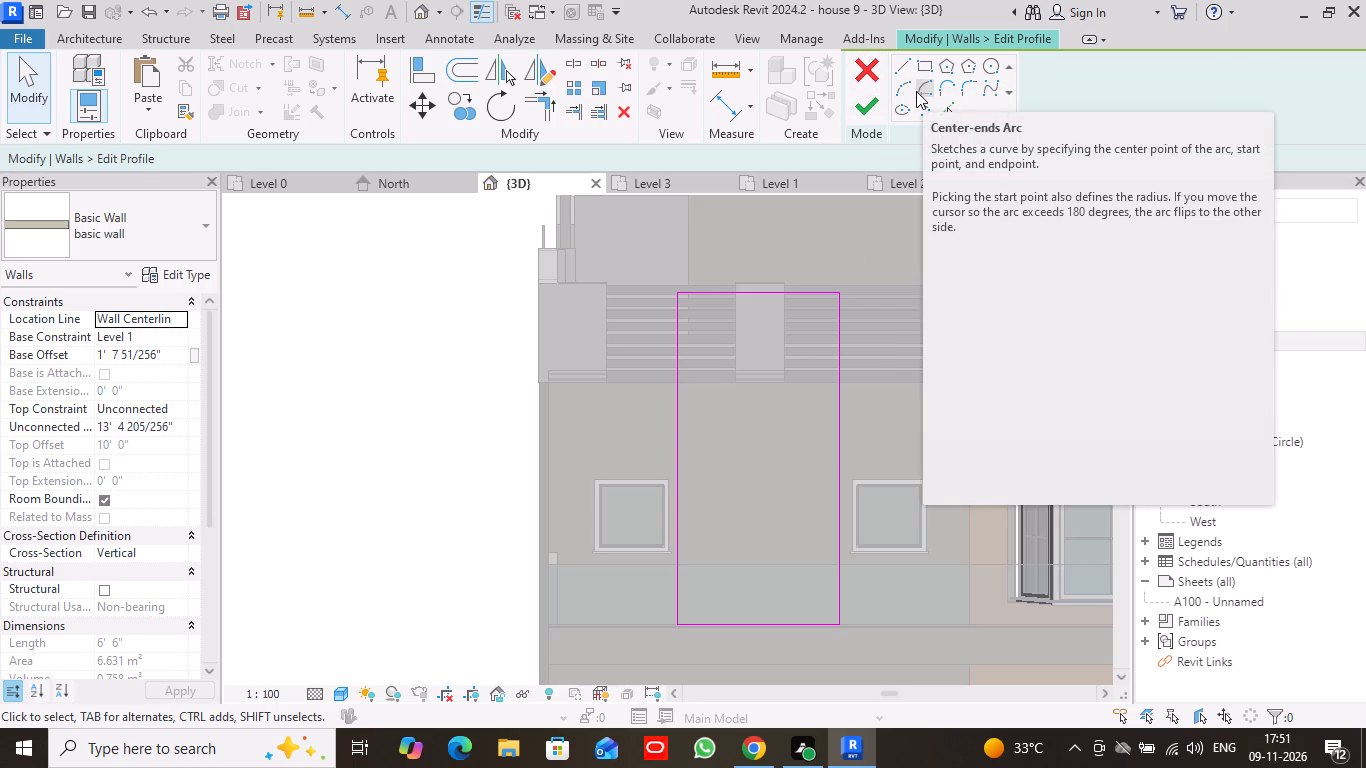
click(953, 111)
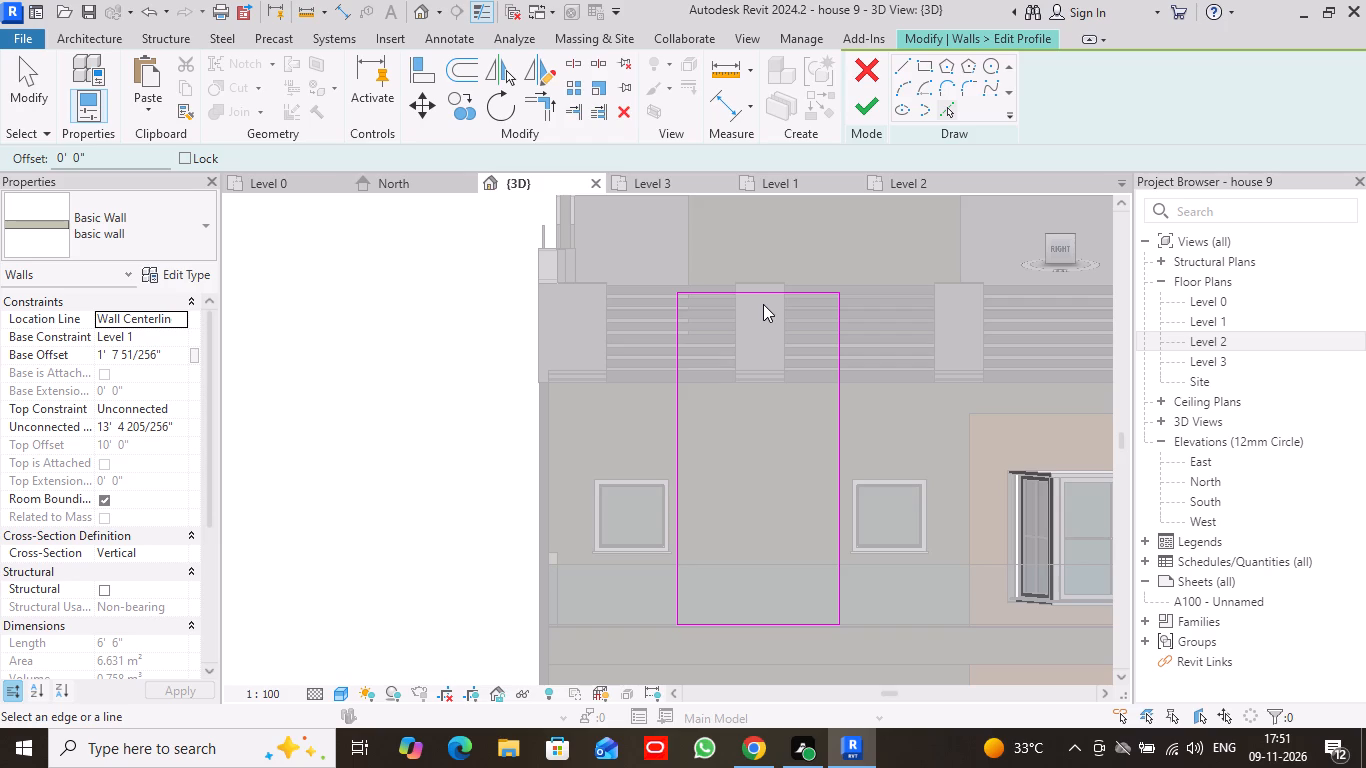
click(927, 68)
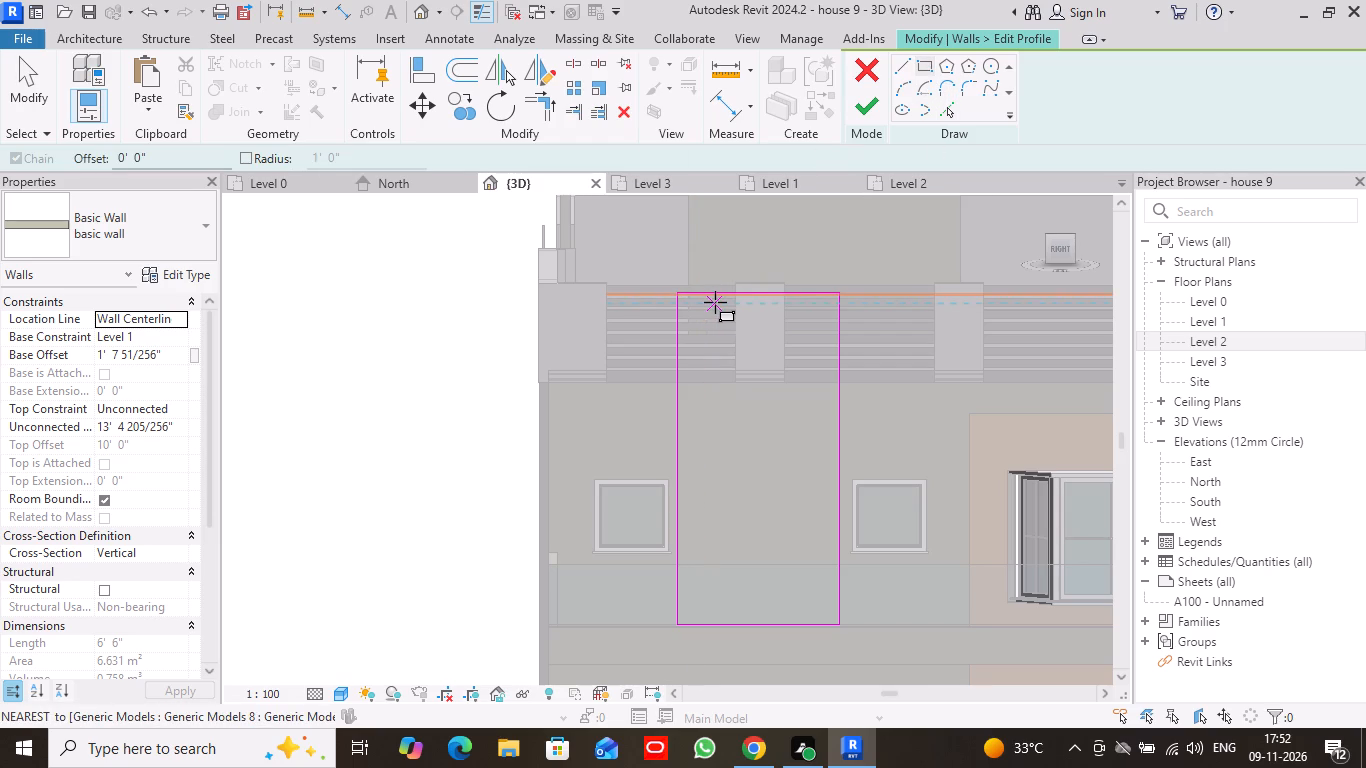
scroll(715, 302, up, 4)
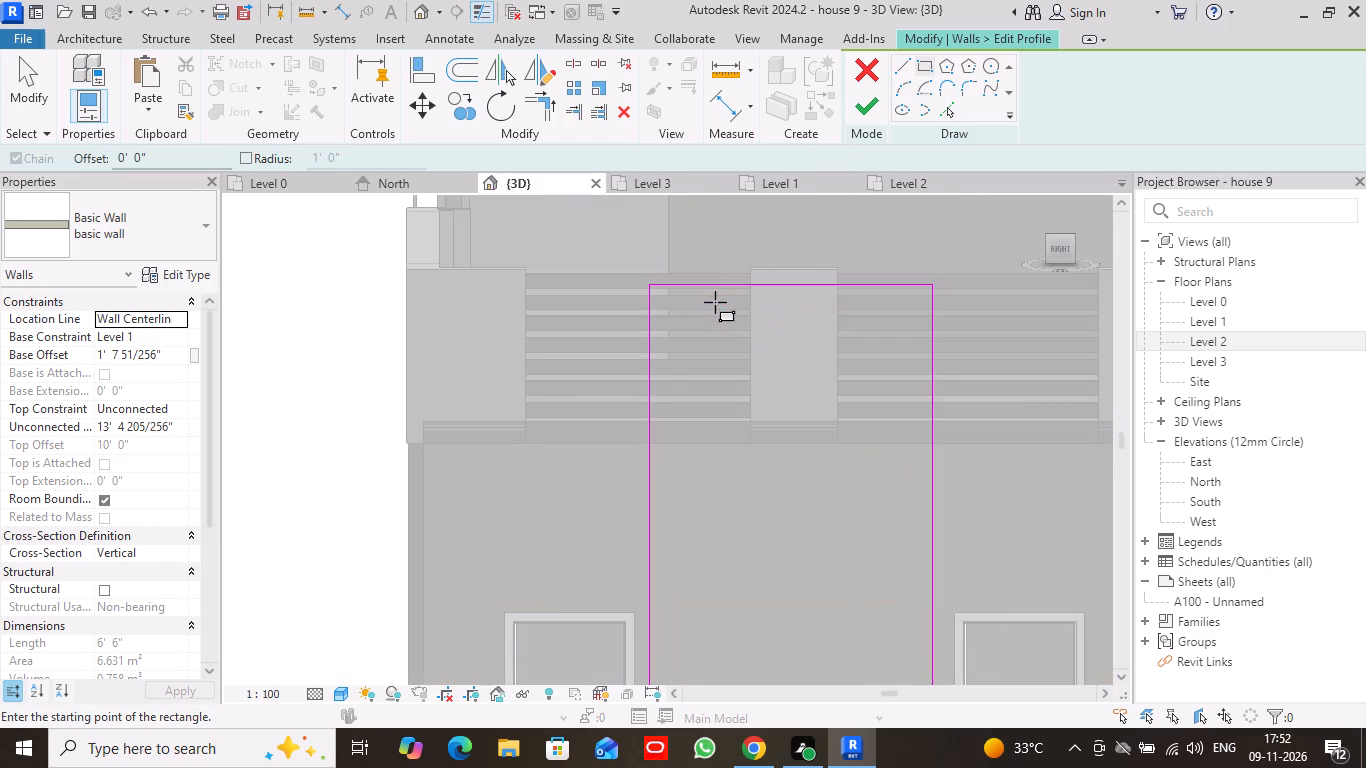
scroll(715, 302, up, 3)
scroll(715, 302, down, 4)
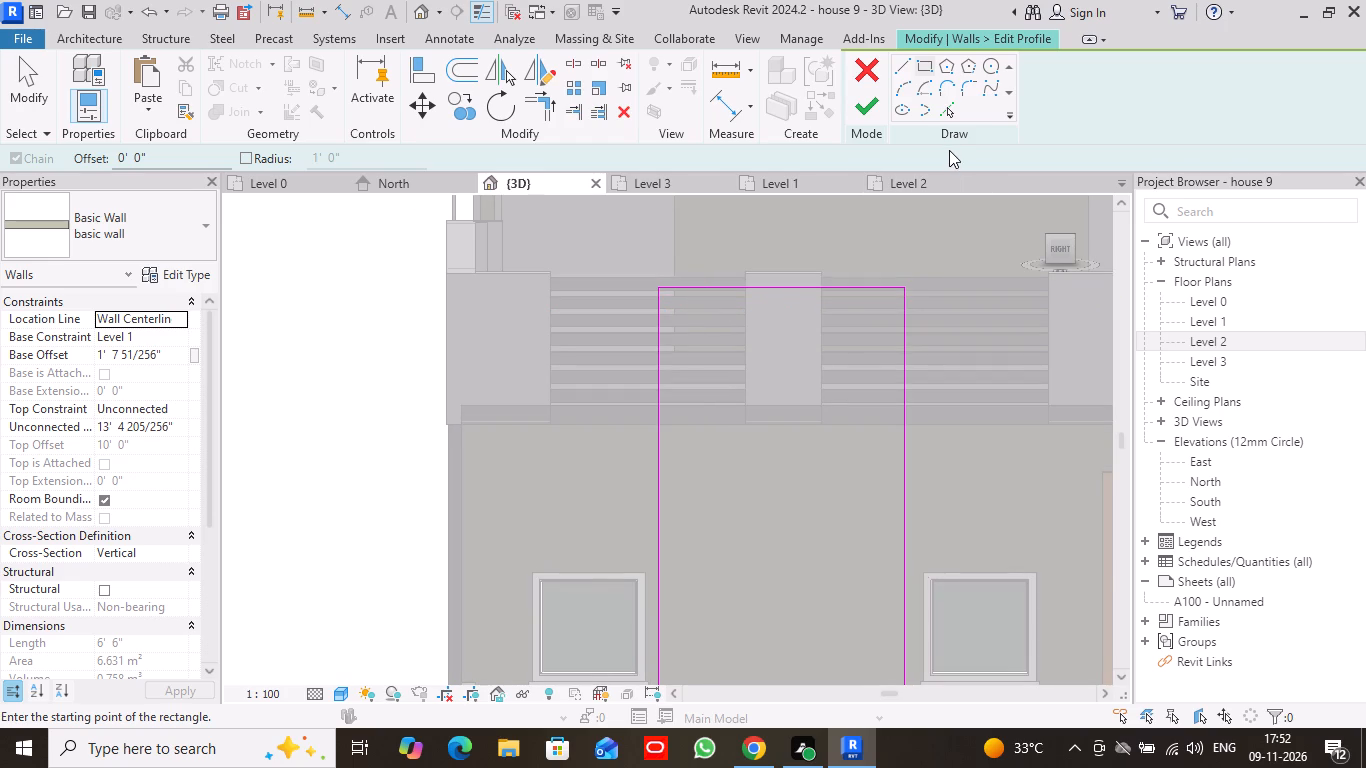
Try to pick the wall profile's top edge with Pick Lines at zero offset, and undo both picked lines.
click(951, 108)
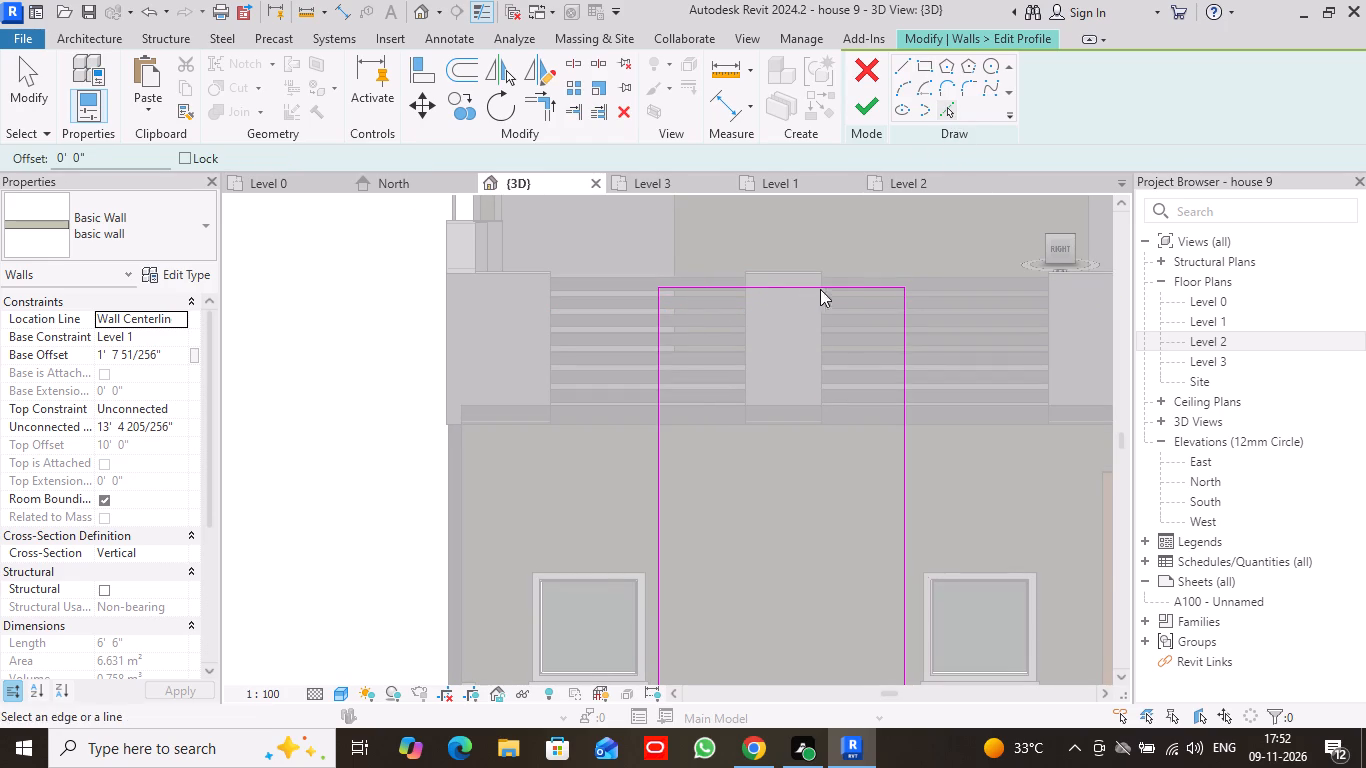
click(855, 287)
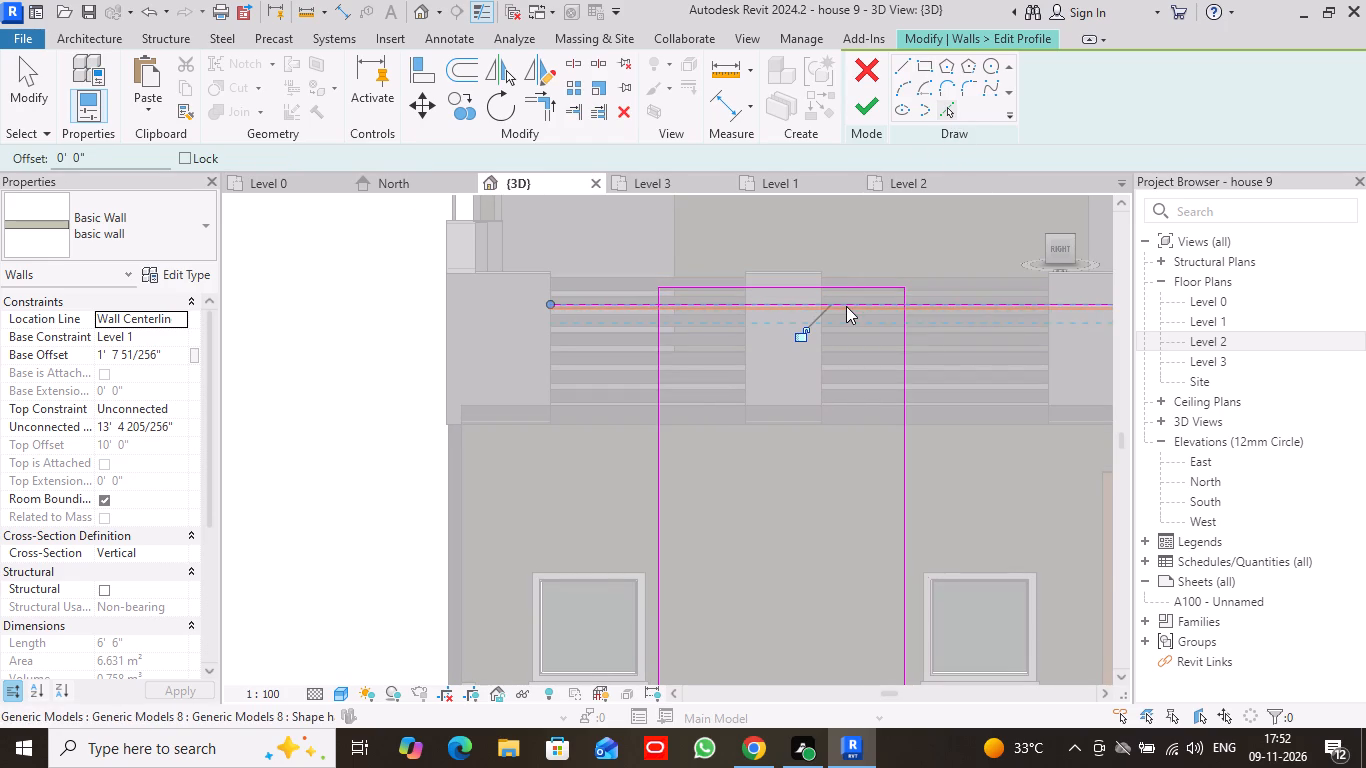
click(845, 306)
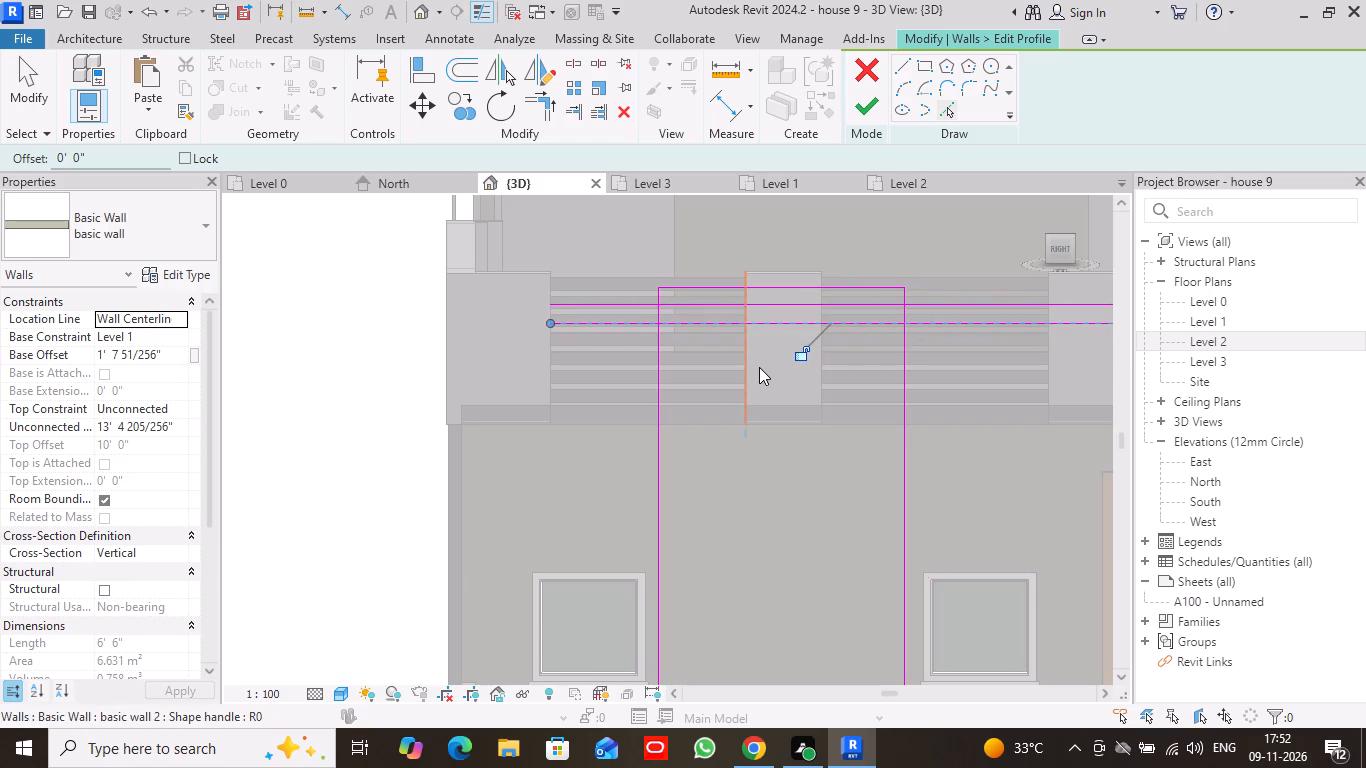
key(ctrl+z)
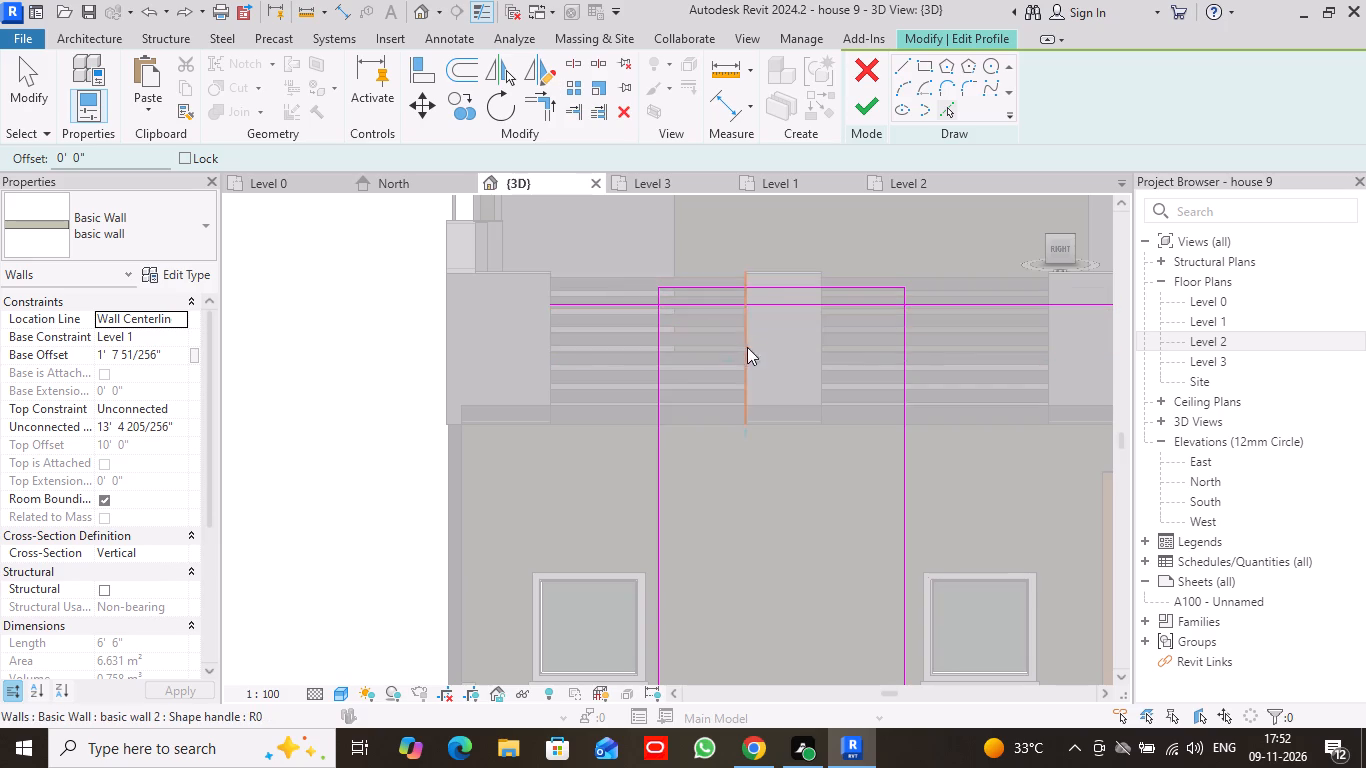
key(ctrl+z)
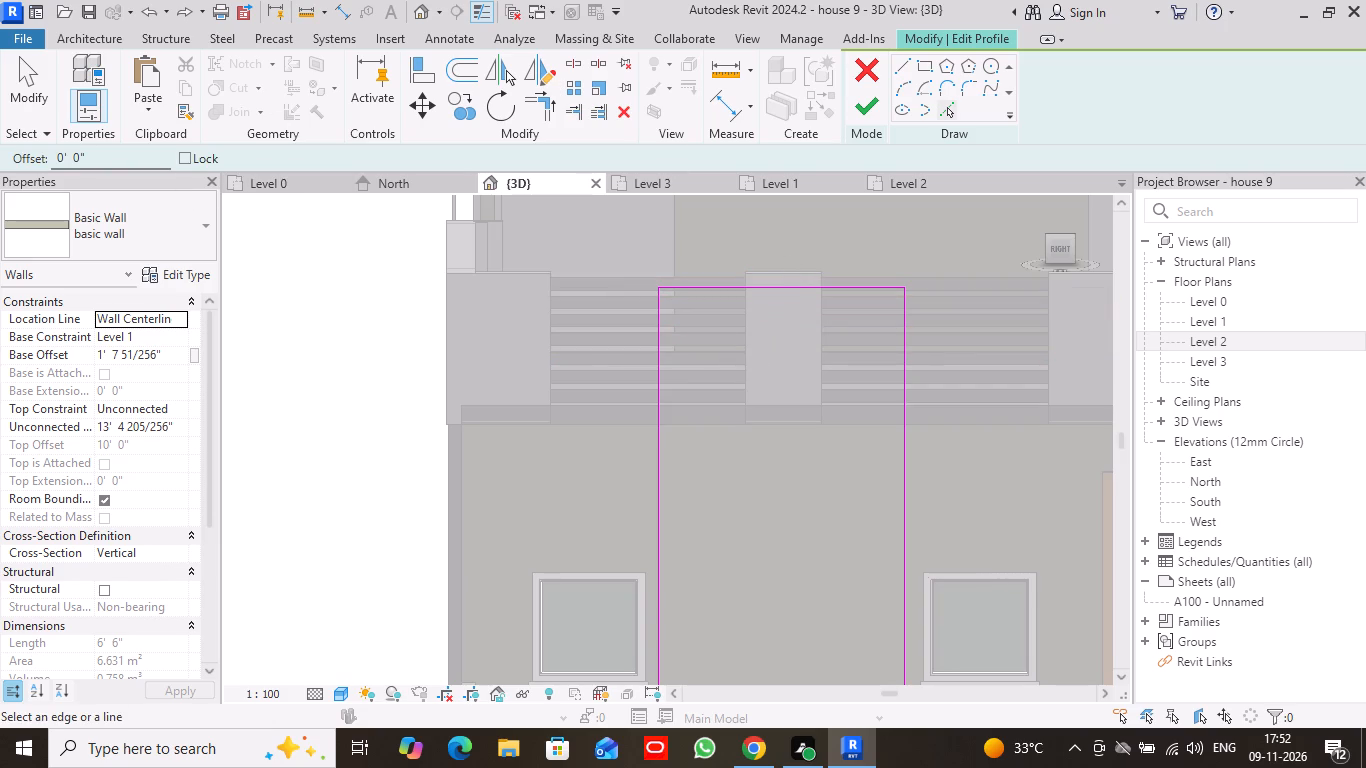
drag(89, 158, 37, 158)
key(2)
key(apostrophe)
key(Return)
Add a profile line offset 4" inward from the wall's top edge with Pick Lines.
drag(100, 161, 46, 160)
drag(46, 160, 43, 160)
key(4)
key(shift+quotedbl)
key(Return)
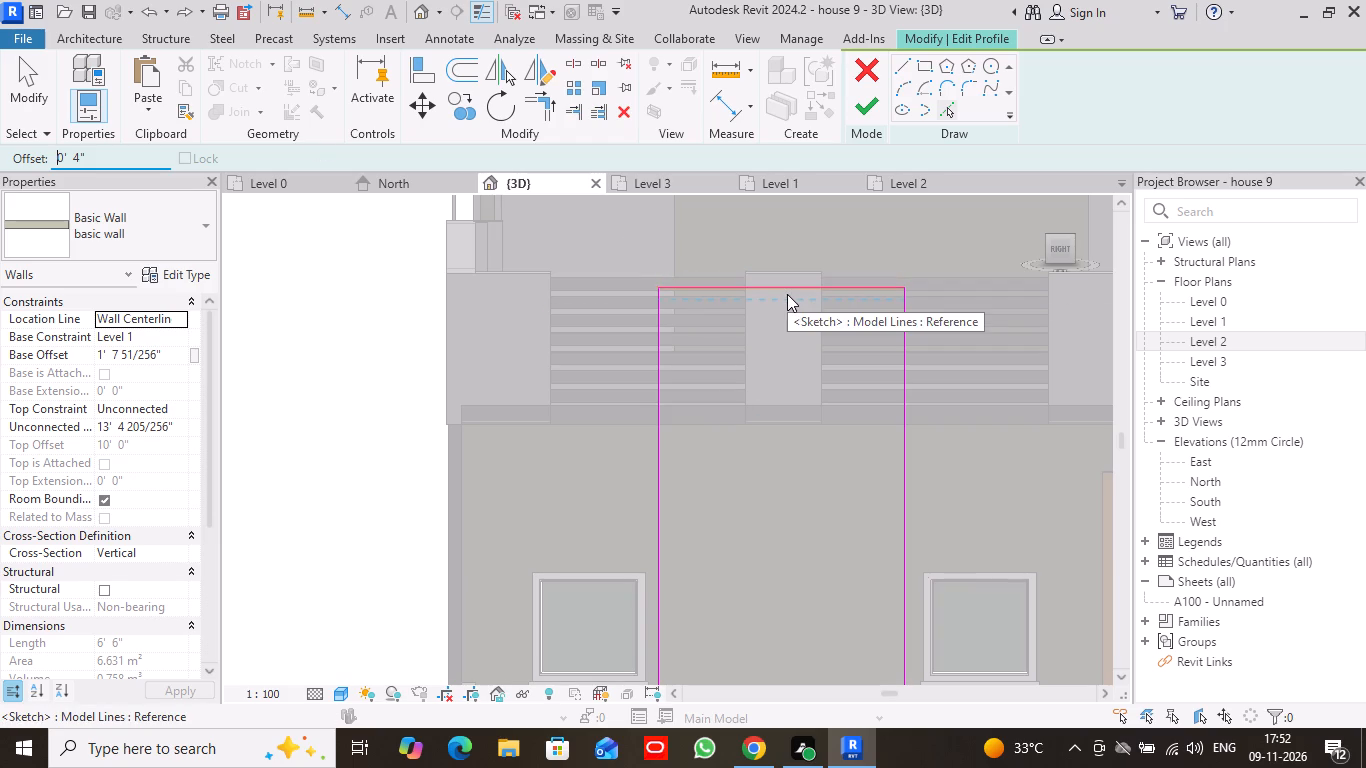
click(787, 294)
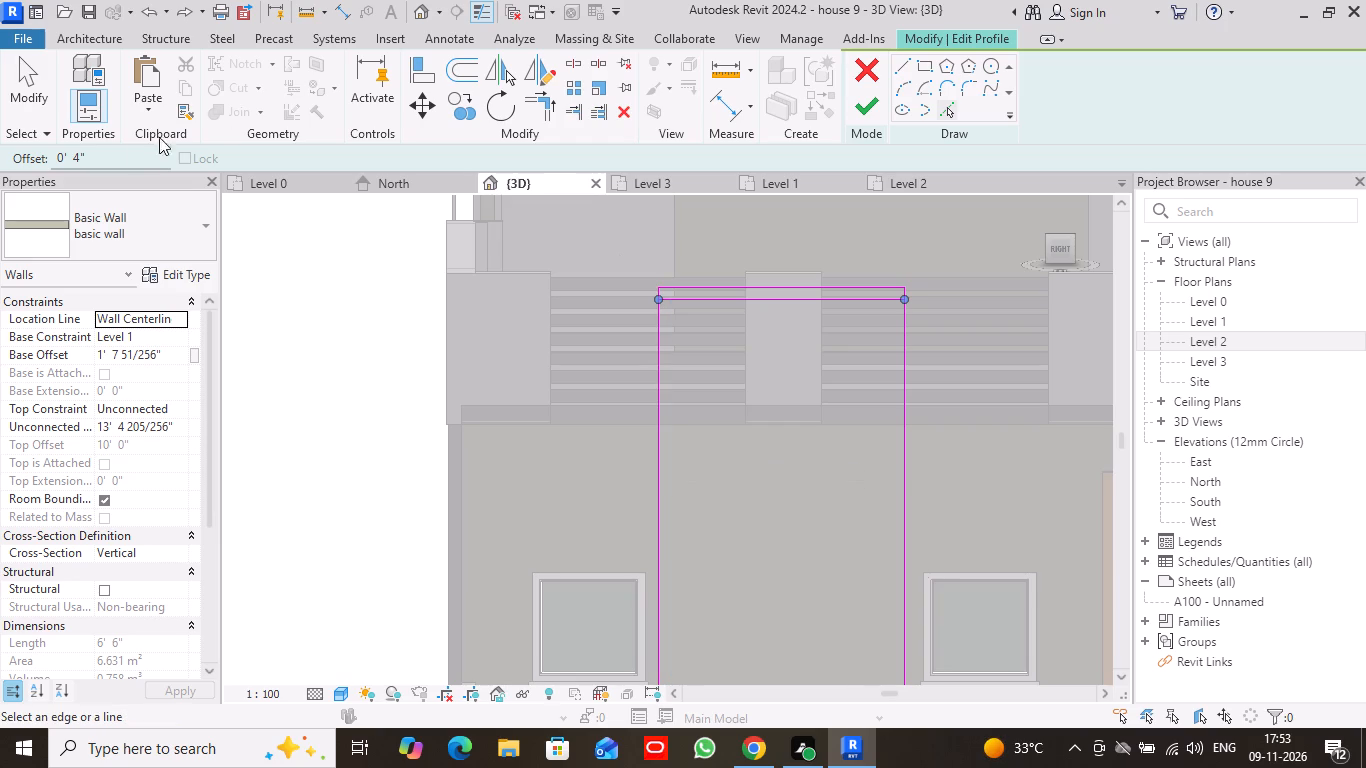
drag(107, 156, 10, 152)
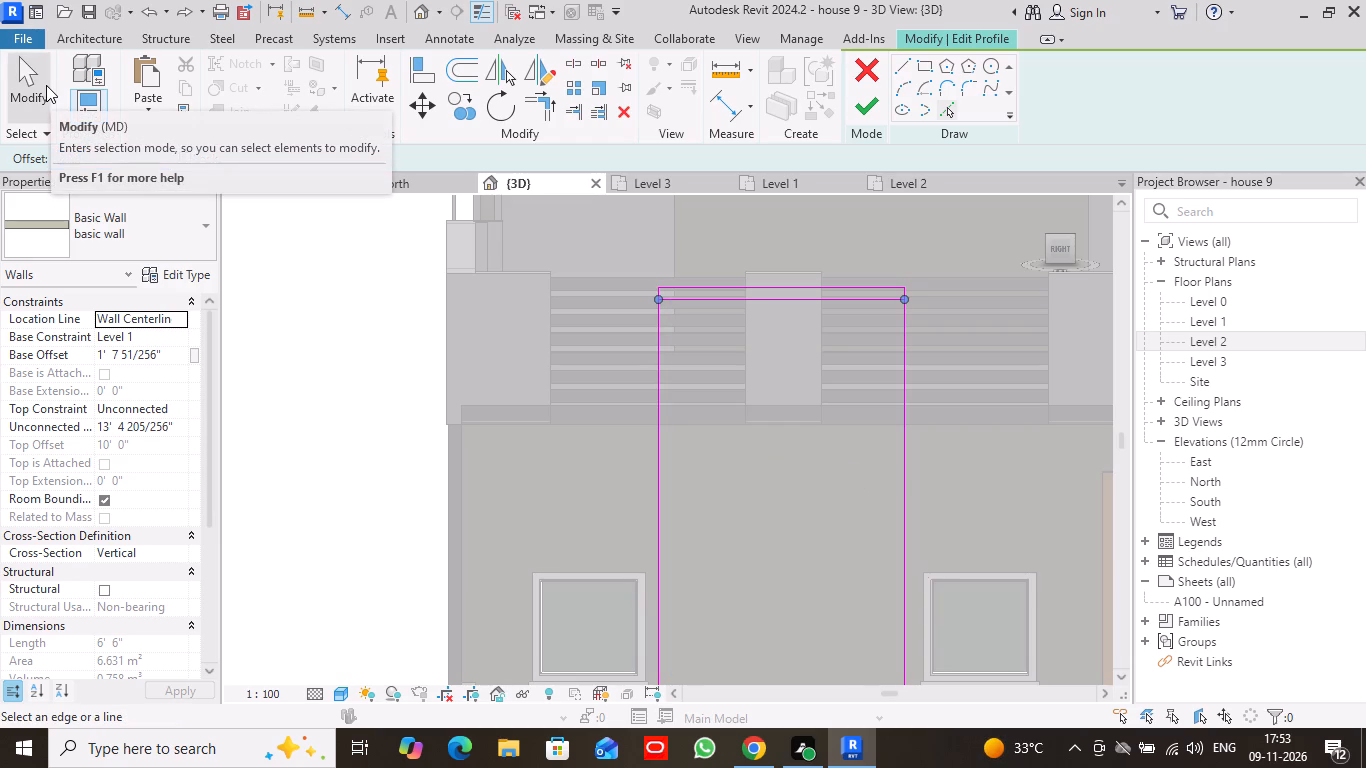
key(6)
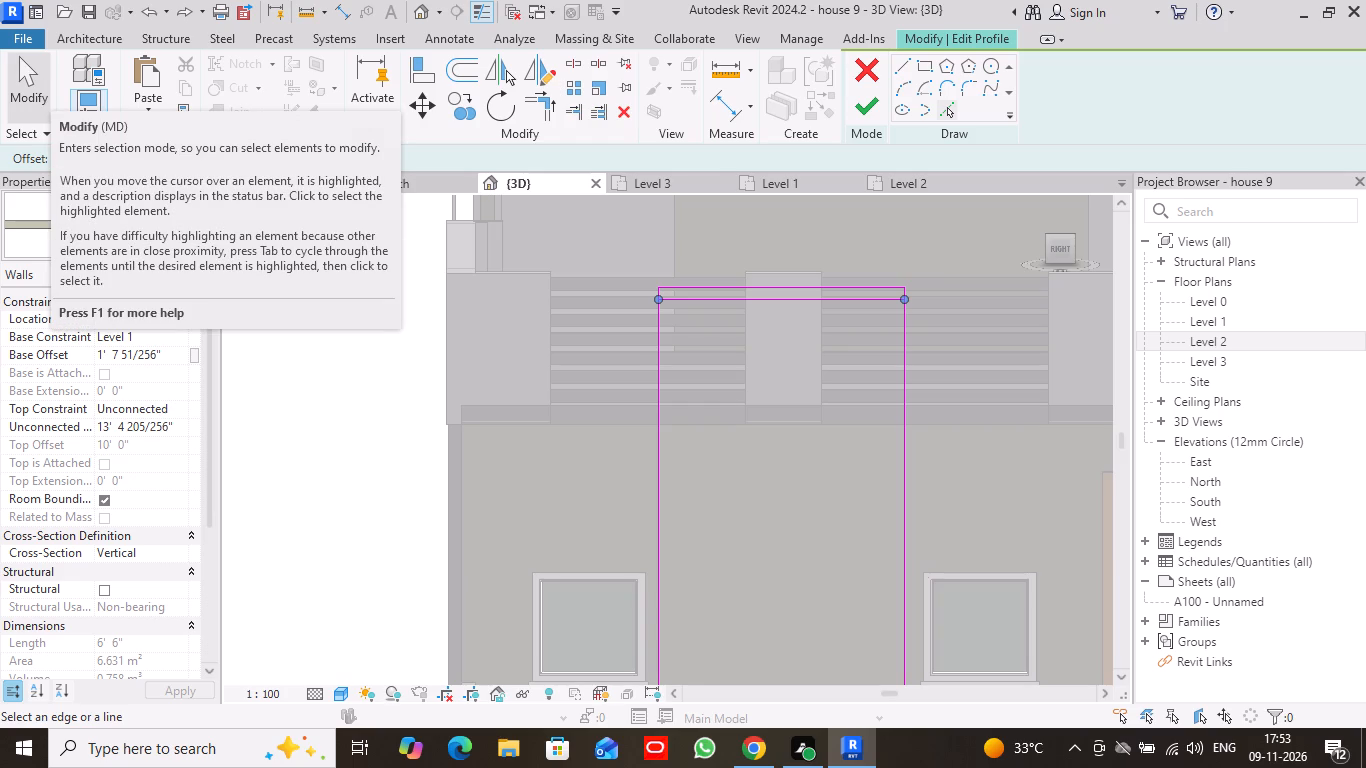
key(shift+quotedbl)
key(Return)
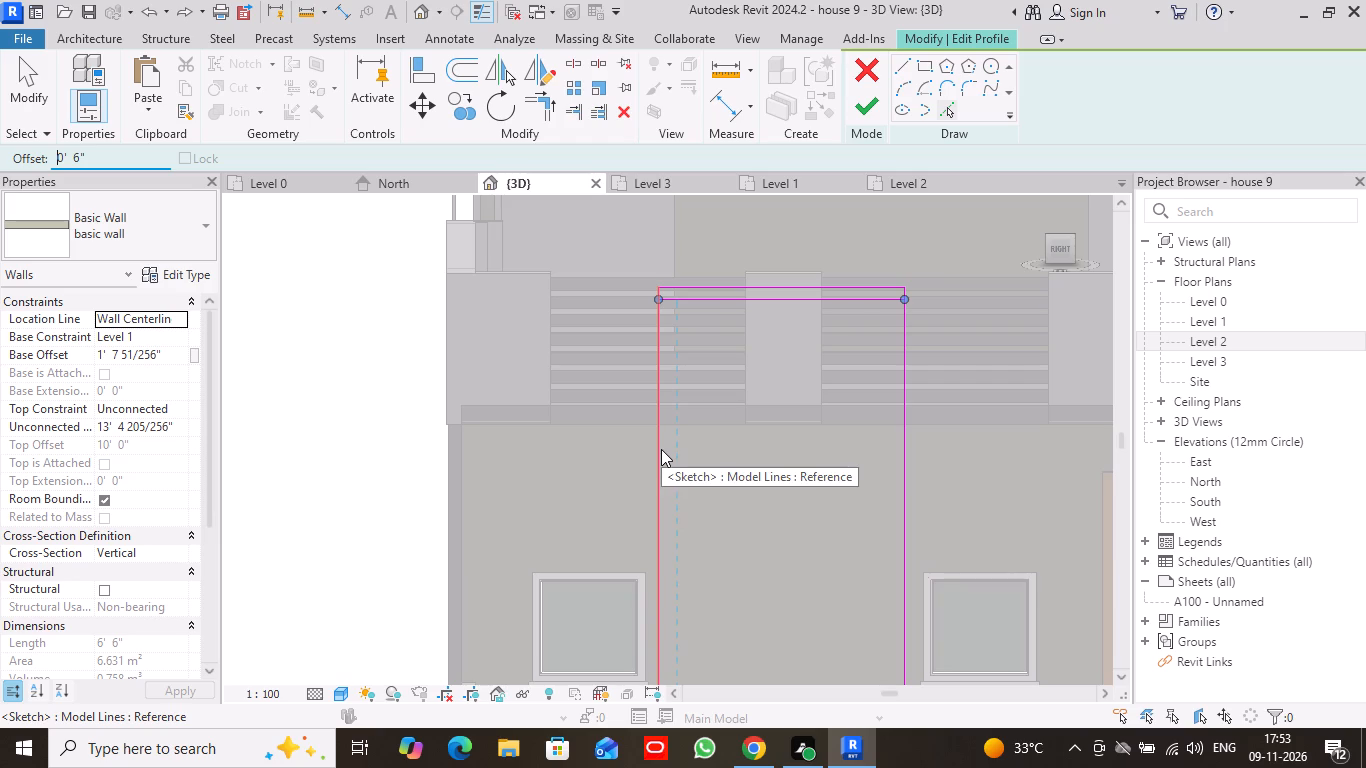
Add profile lines offset 1' inward from both vertical edges of the wall with Pick Lines.
drag(106, 155, 72, 155)
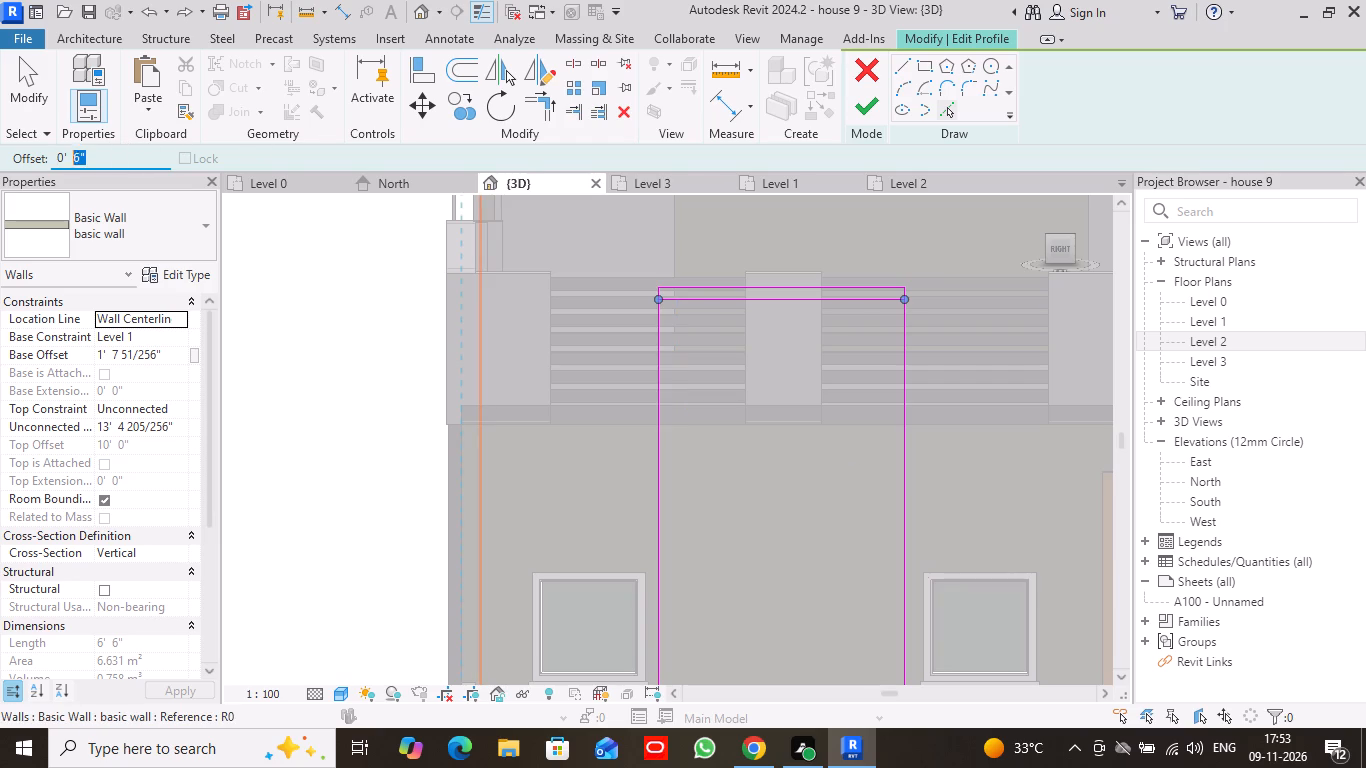
drag(72, 155, 42, 156)
key(1)
key(apostrophe)
key(Return)
click(662, 454)
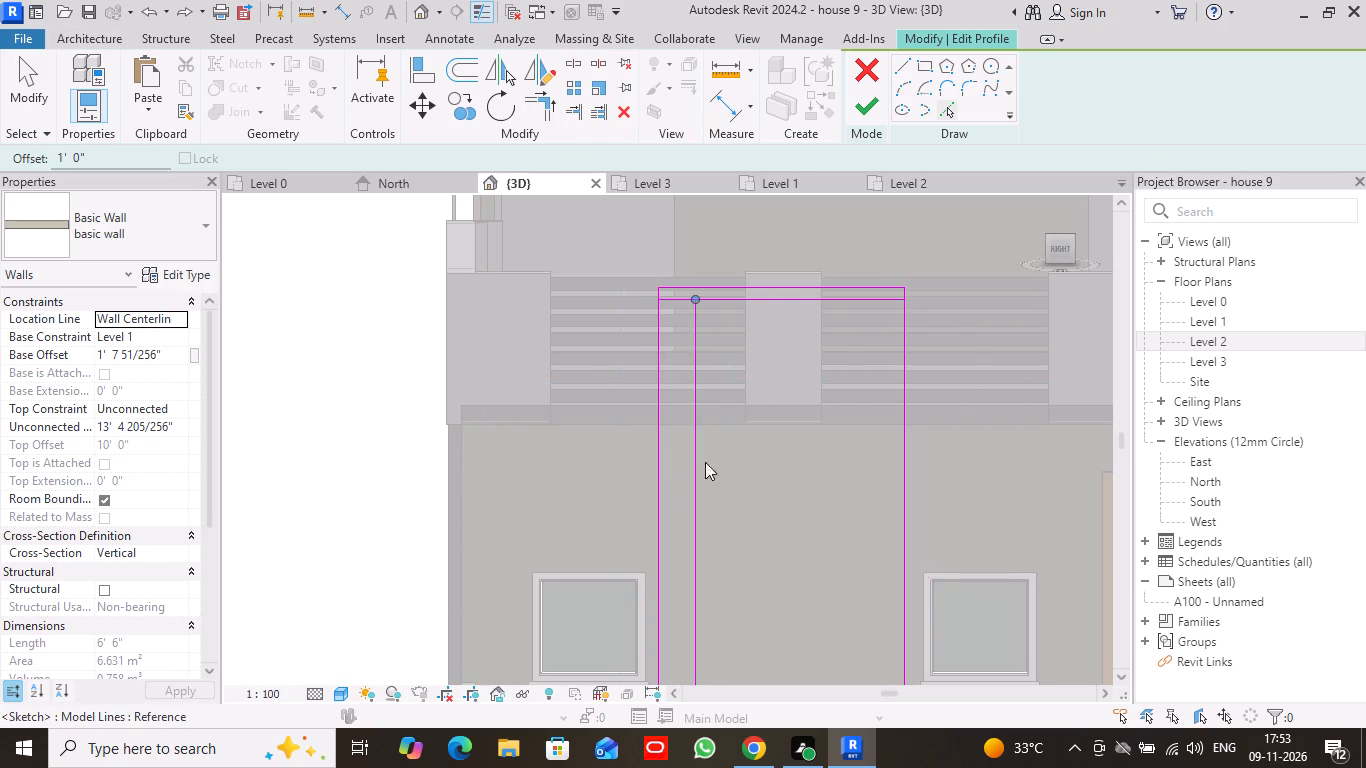
click(899, 527)
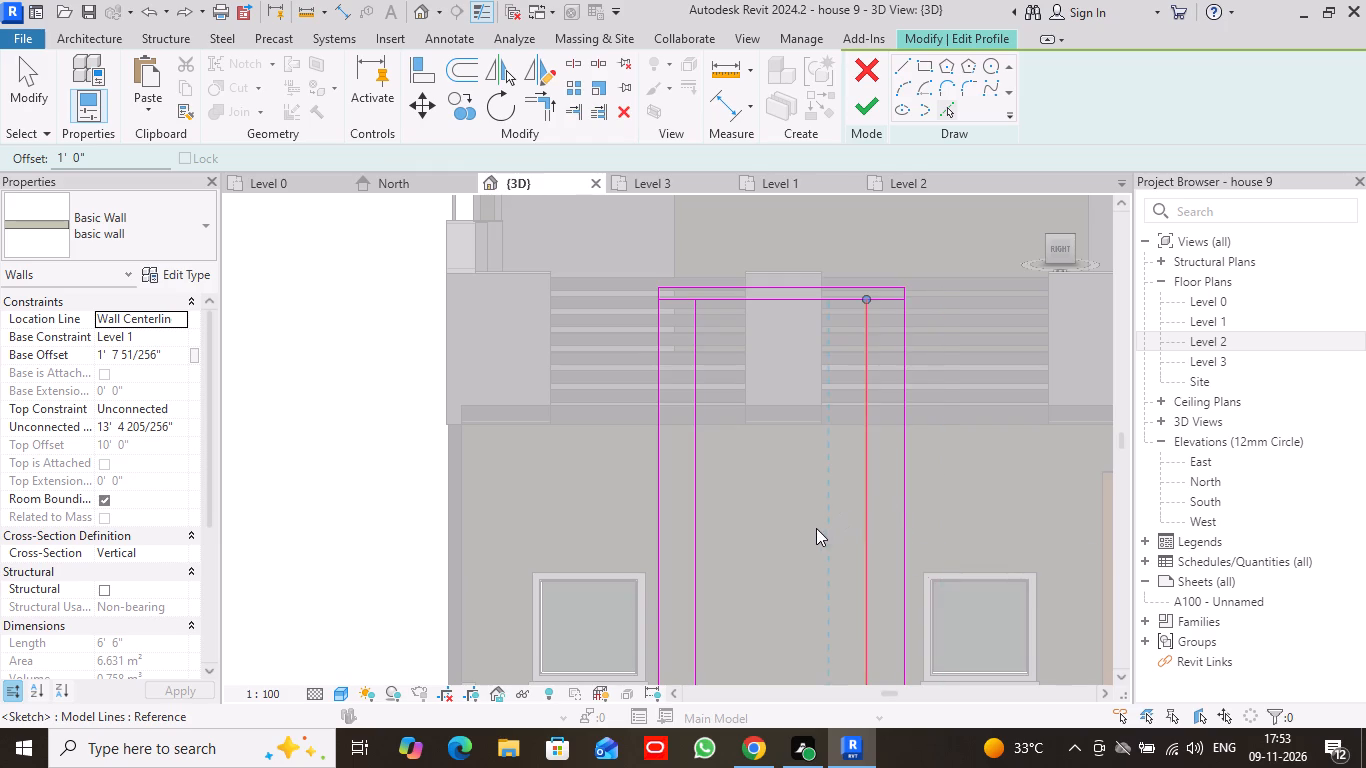
Add a horizontal profile line offset 2" above the wall's bottom edge by picking the curtain wall edge there.
scroll(810, 544, down, 2)
middle_drag(809, 561, 806, 451)
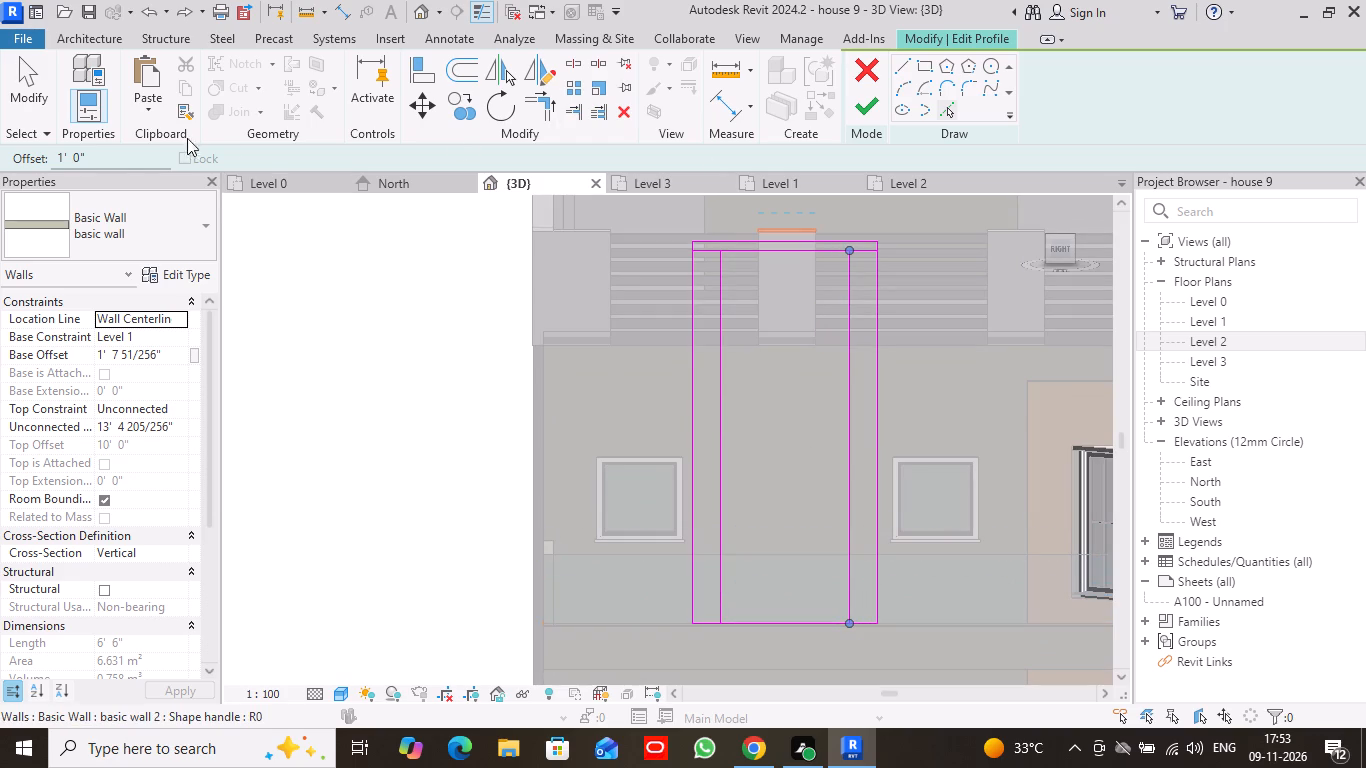
drag(86, 157, 32, 157)
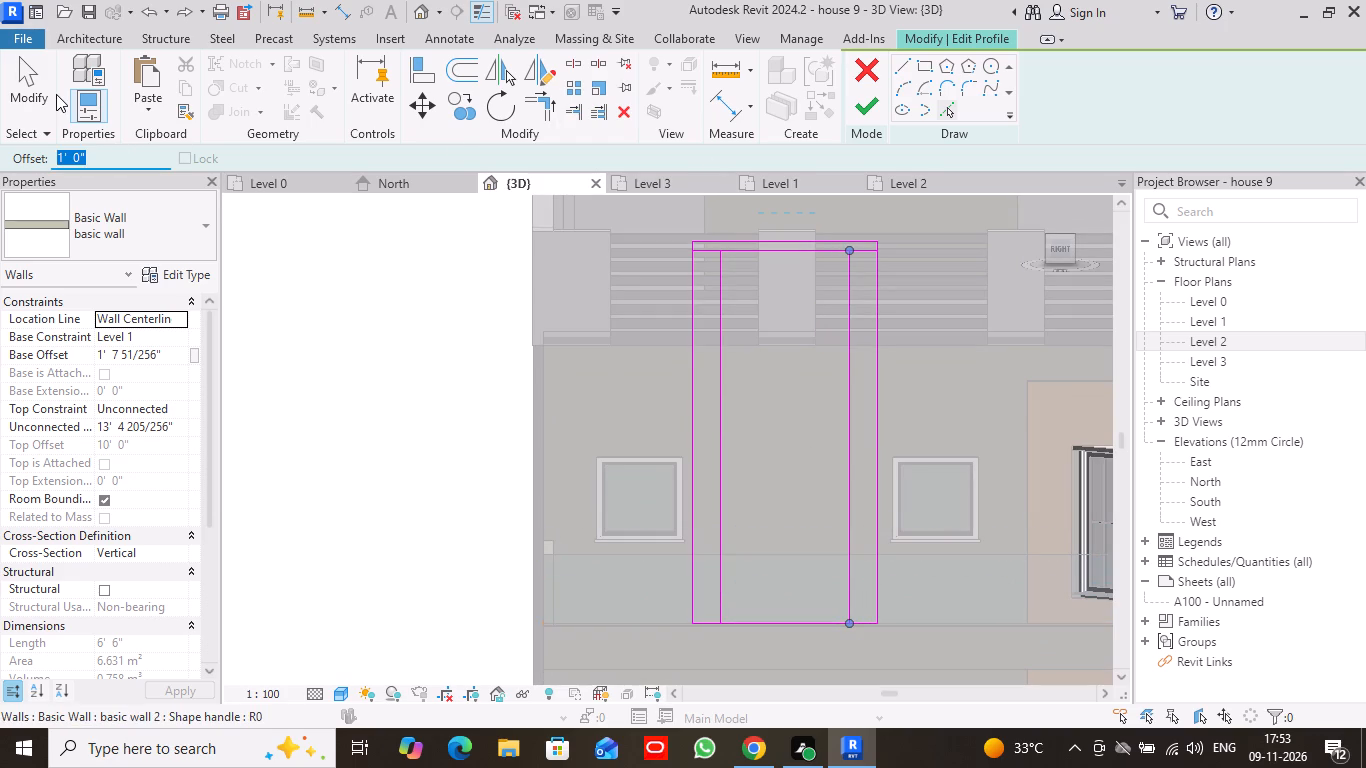
key(2)
key(shift+quotedbl)
key(Return)
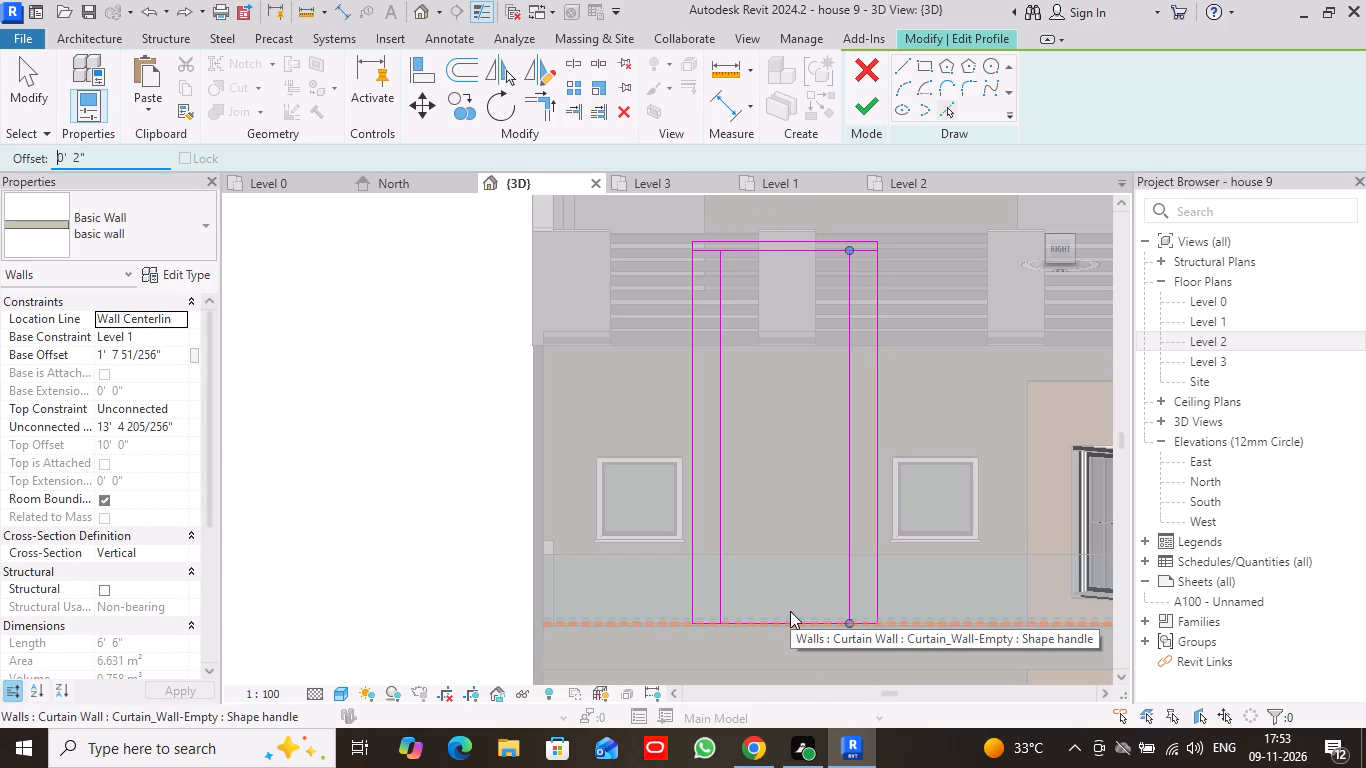
scroll(790, 611, up, 4)
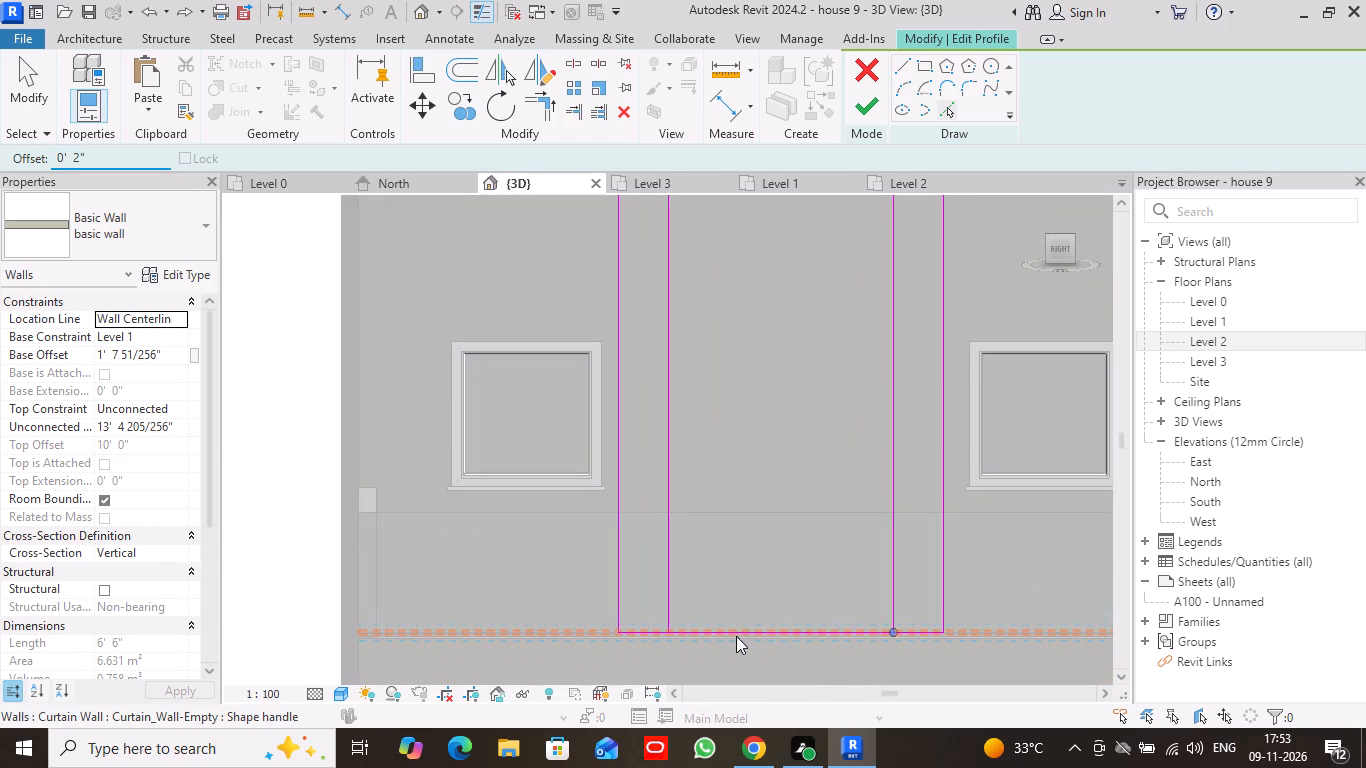
scroll(793, 608, up, 5)
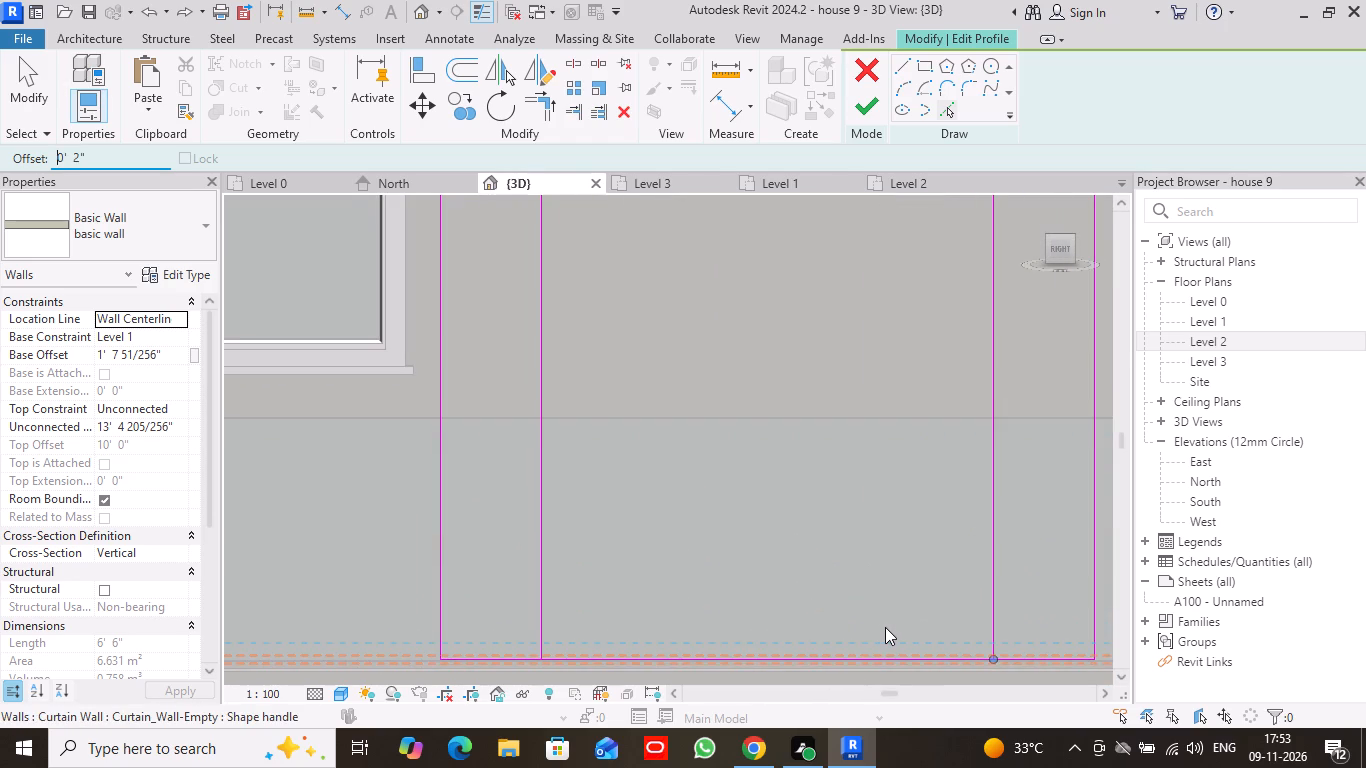
click(885, 627)
Trim the inner top line and both inner vertical lines into the two upper corners of the opening.
scroll(856, 391, down, 6)
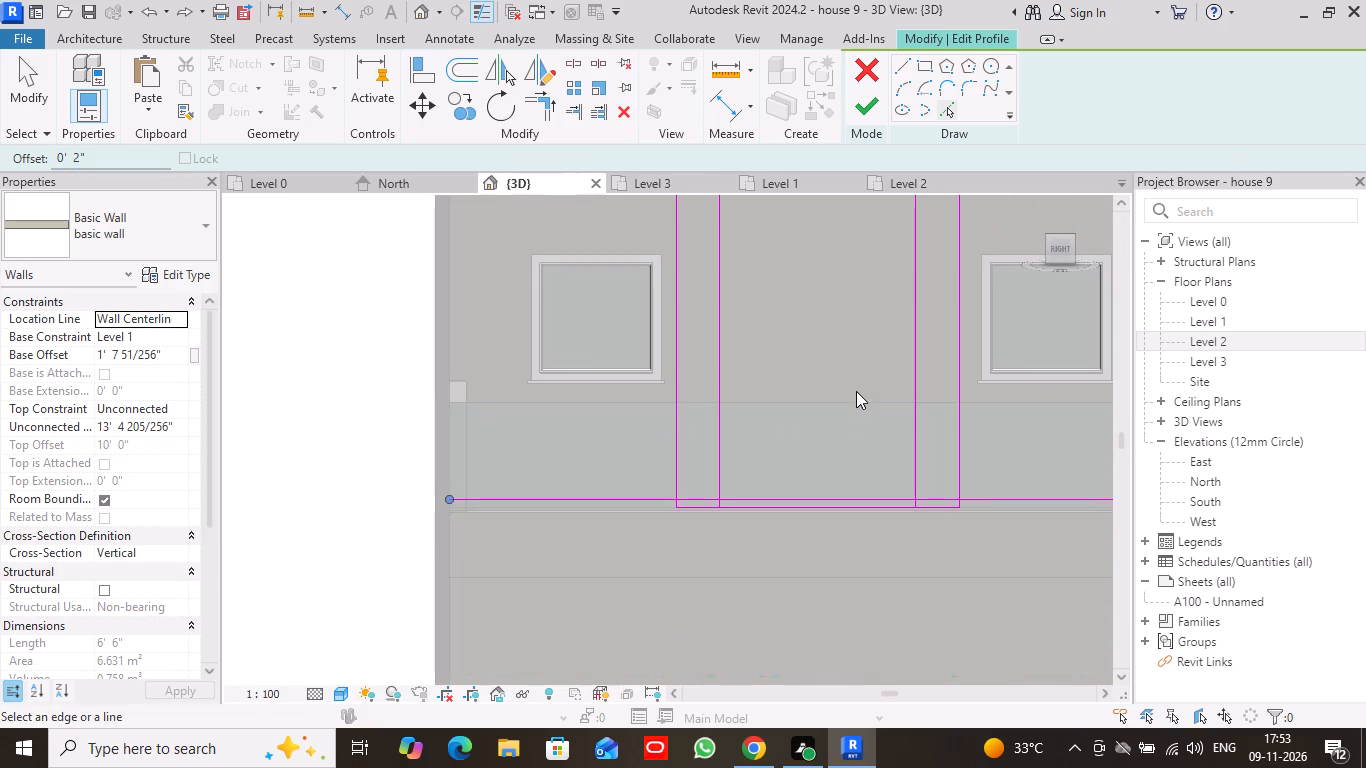
scroll(857, 393, down, 1)
middle_drag(872, 289, 764, 394)
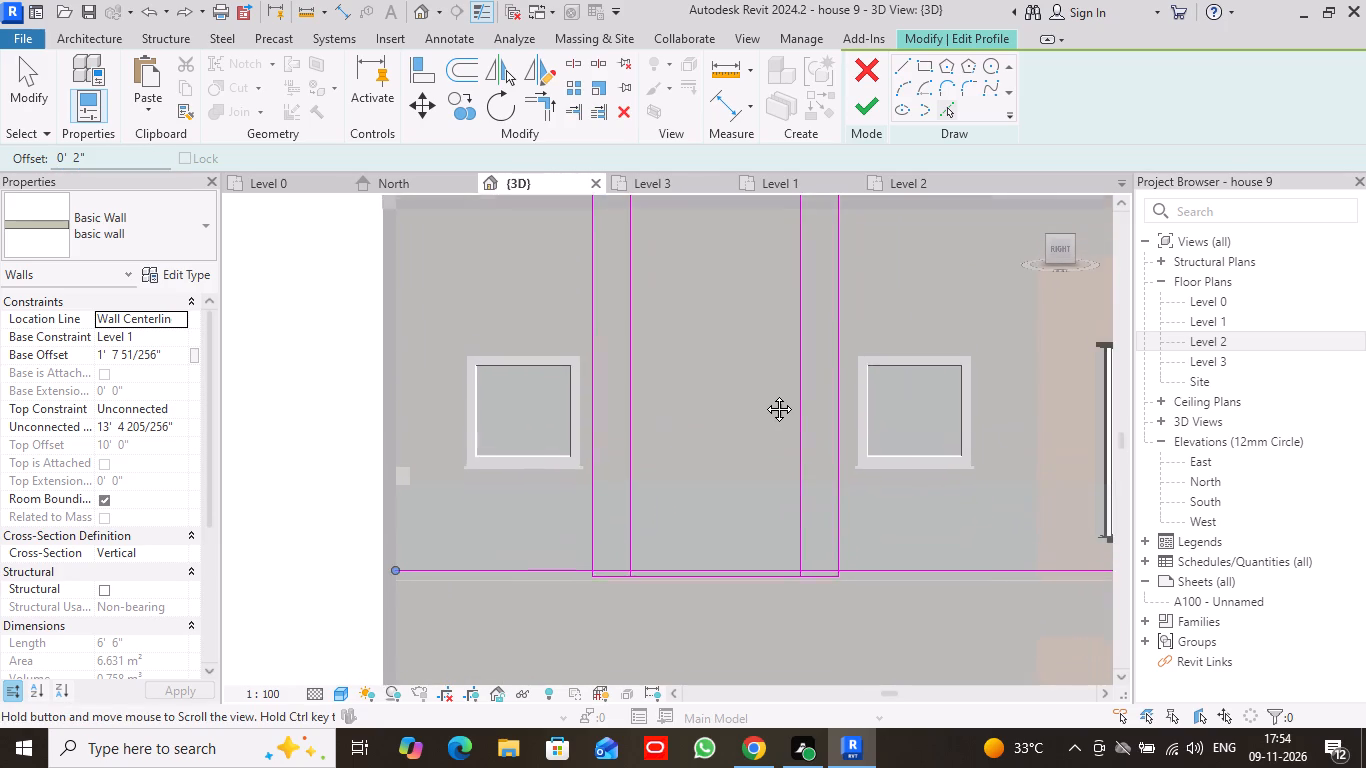
middle_drag(764, 394, 773, 532)
middle_drag(744, 252, 740, 292)
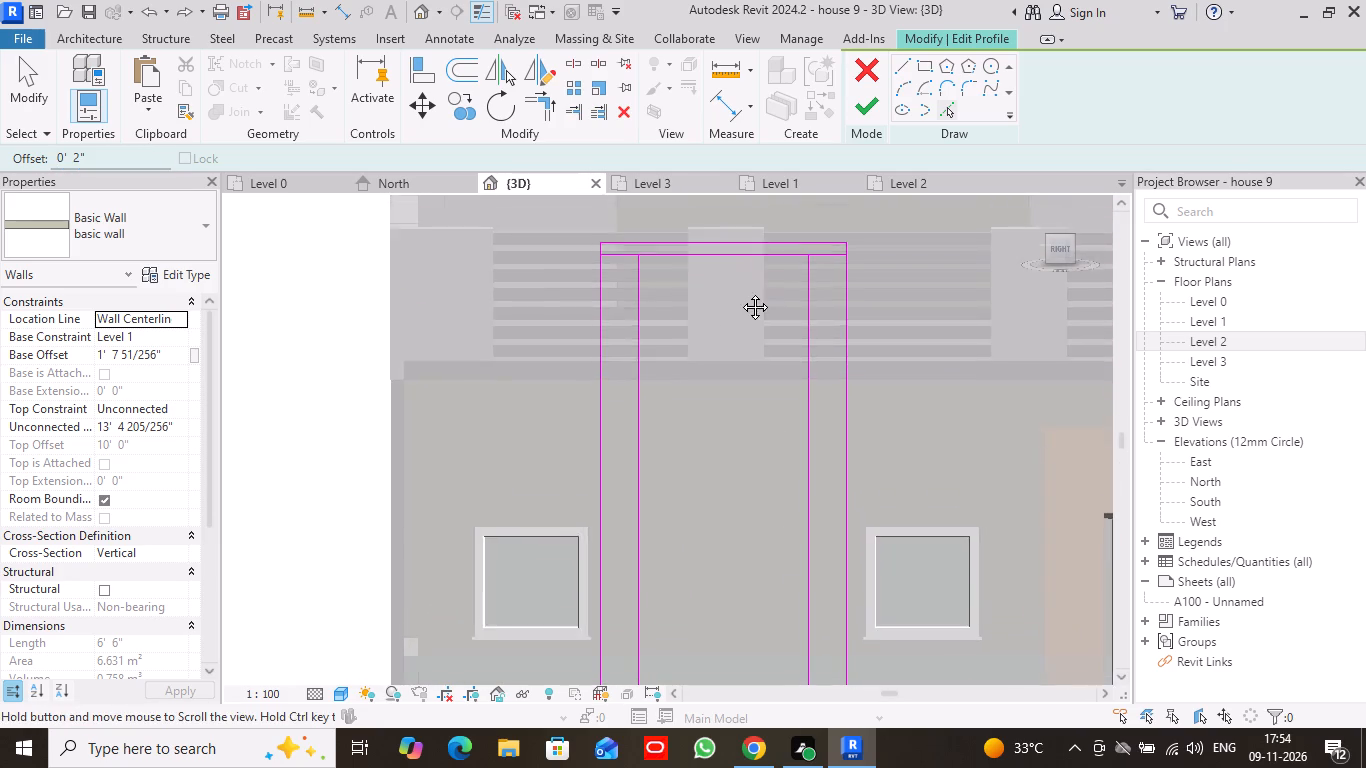
middle_drag(740, 292, 733, 342)
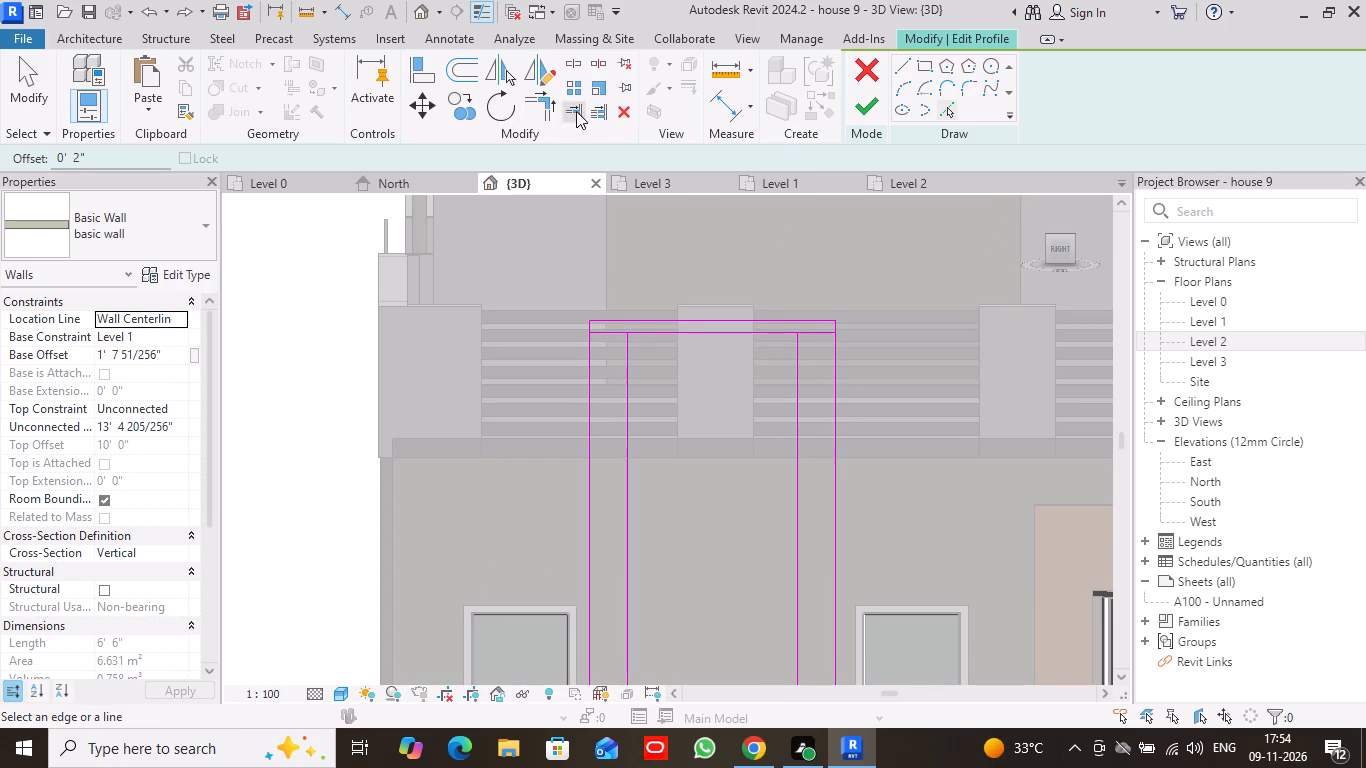
click(542, 111)
click(628, 377)
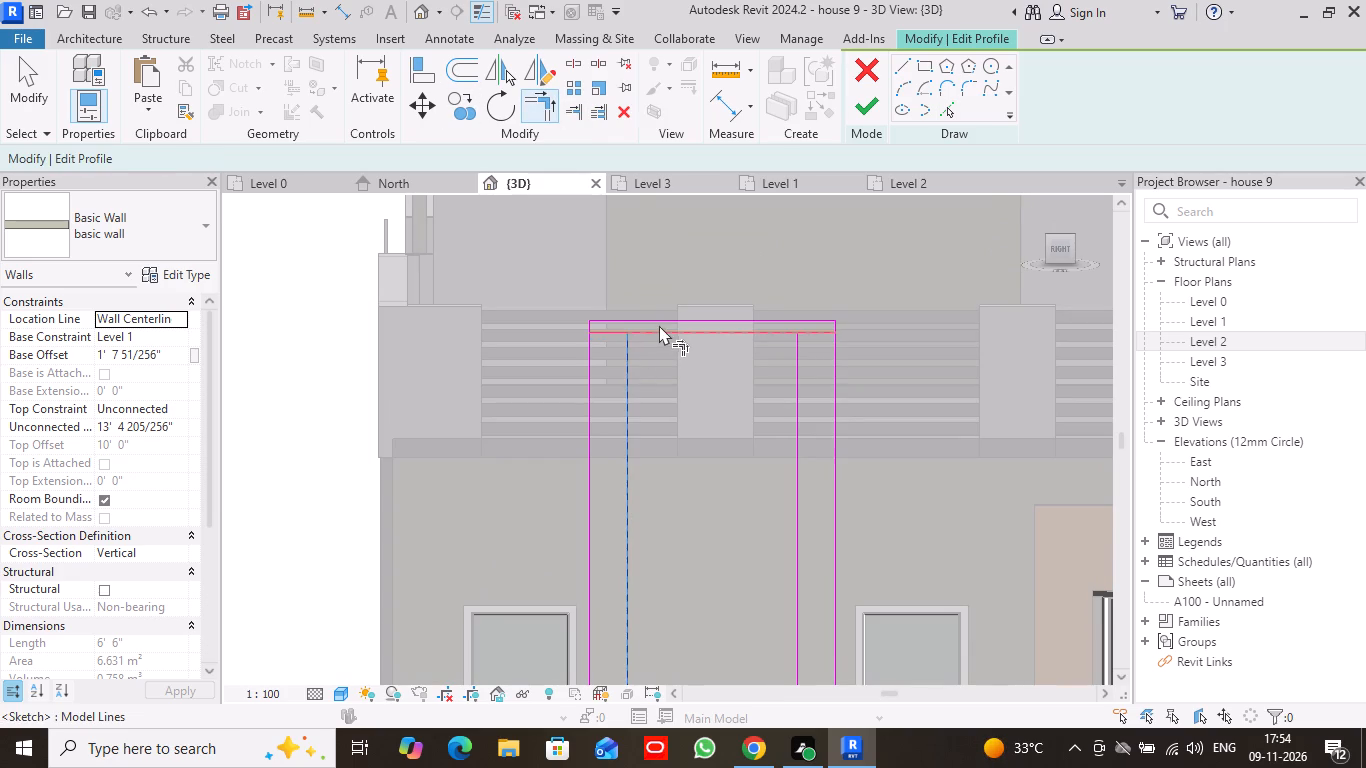
click(660, 328)
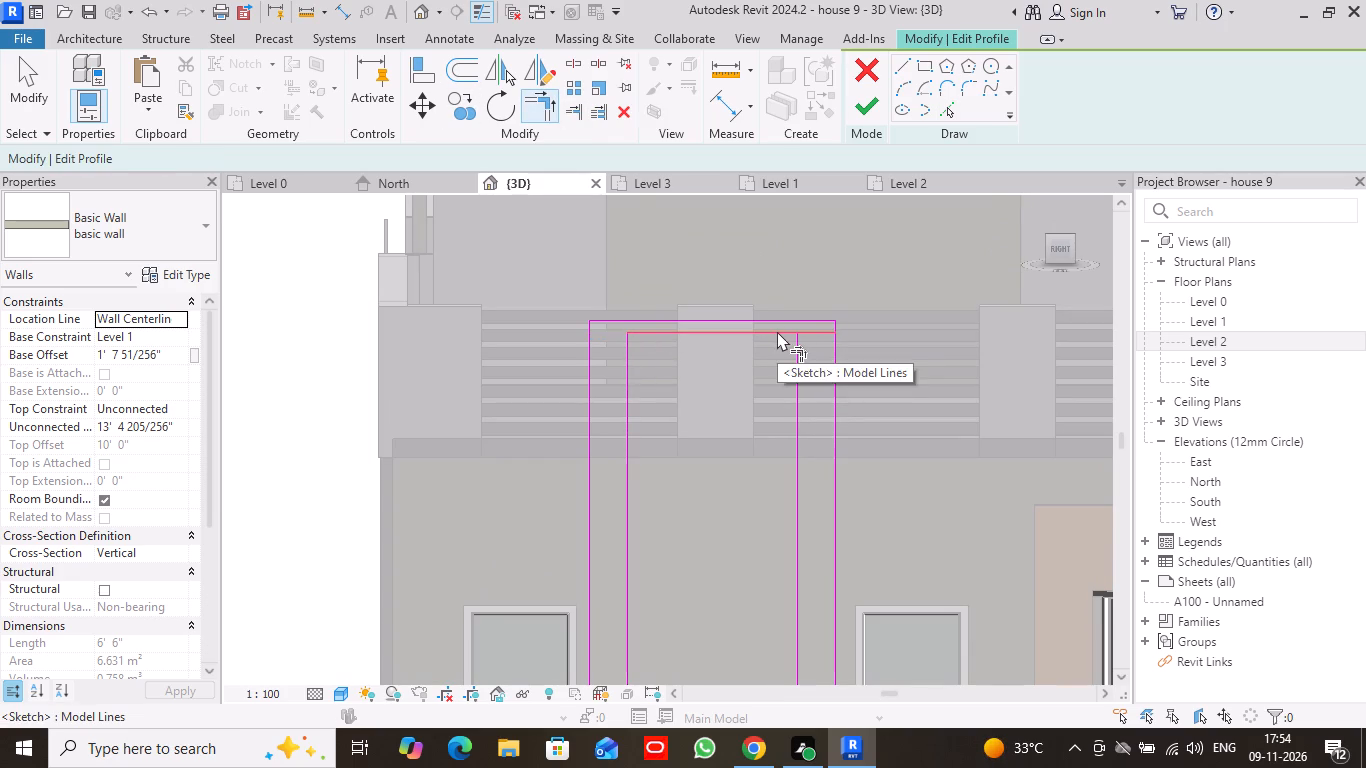
click(777, 331)
click(794, 366)
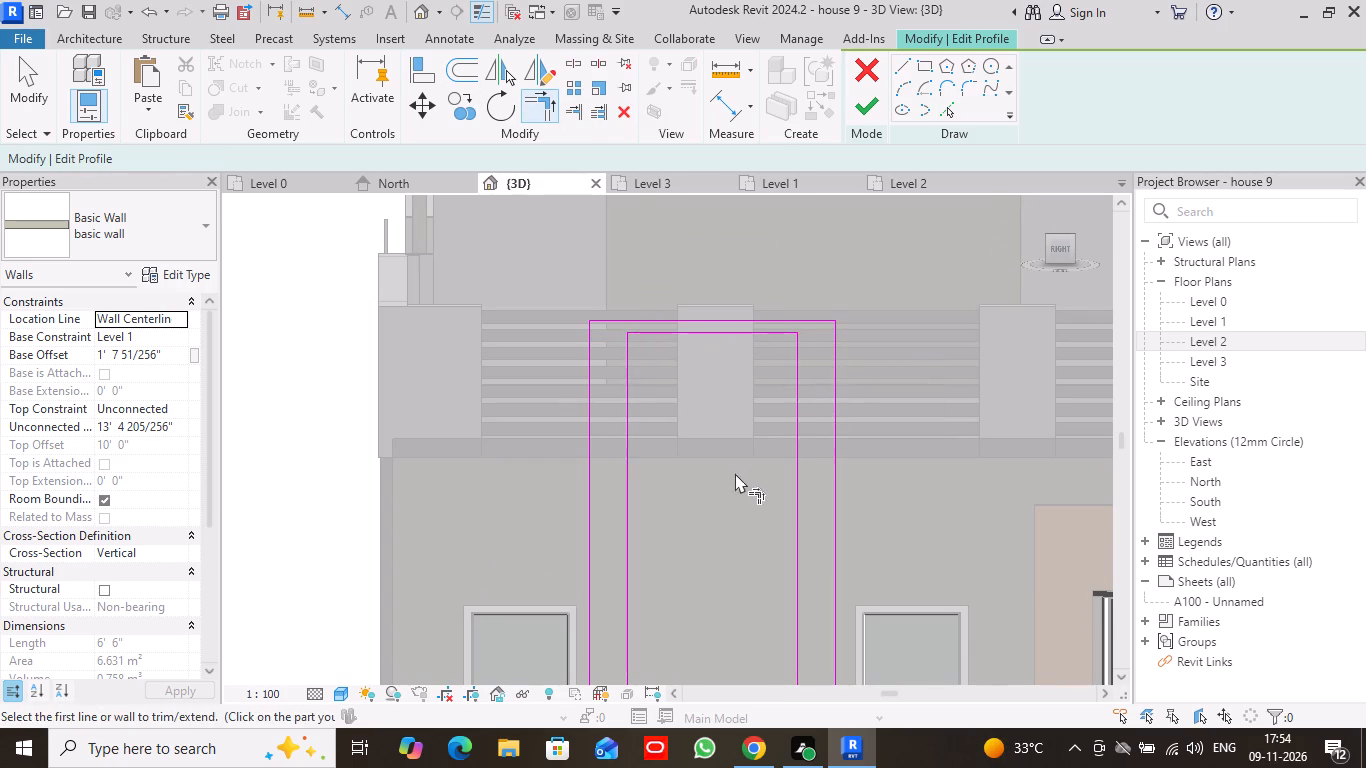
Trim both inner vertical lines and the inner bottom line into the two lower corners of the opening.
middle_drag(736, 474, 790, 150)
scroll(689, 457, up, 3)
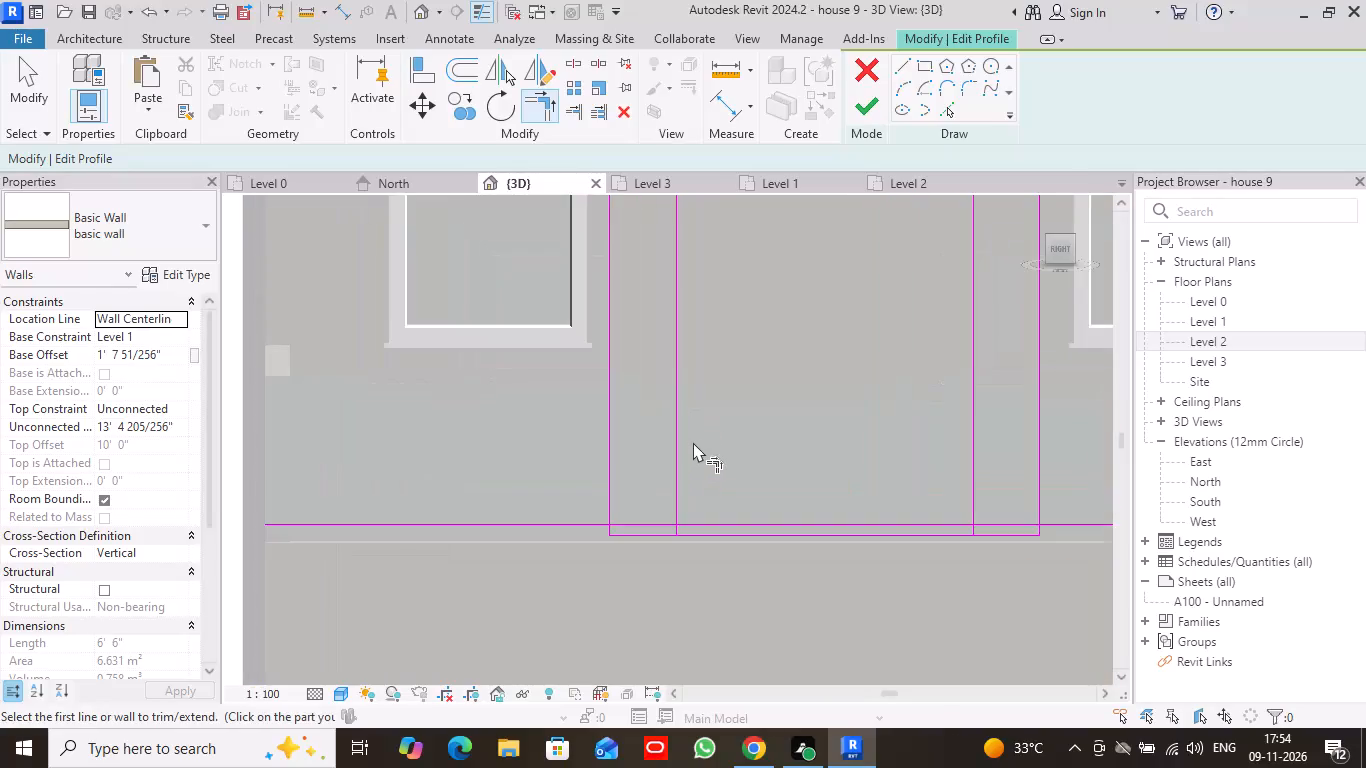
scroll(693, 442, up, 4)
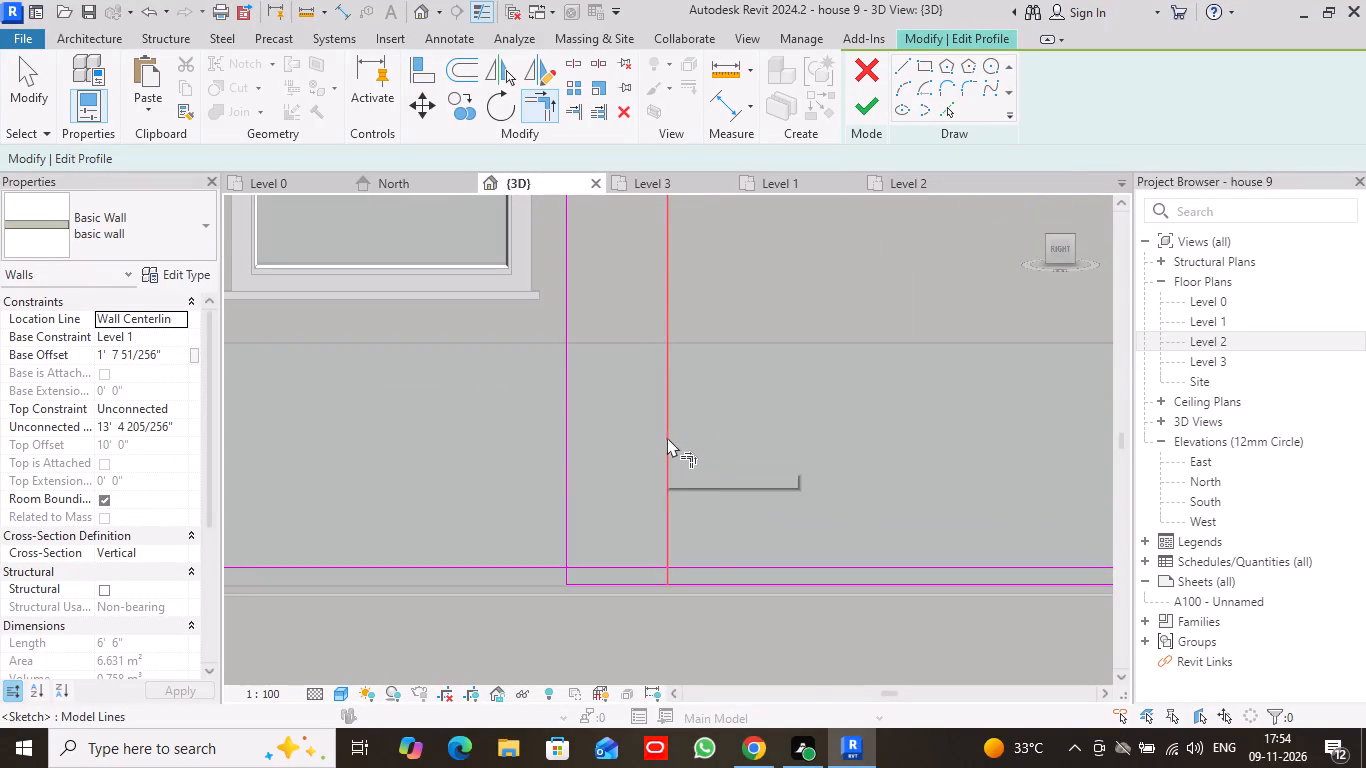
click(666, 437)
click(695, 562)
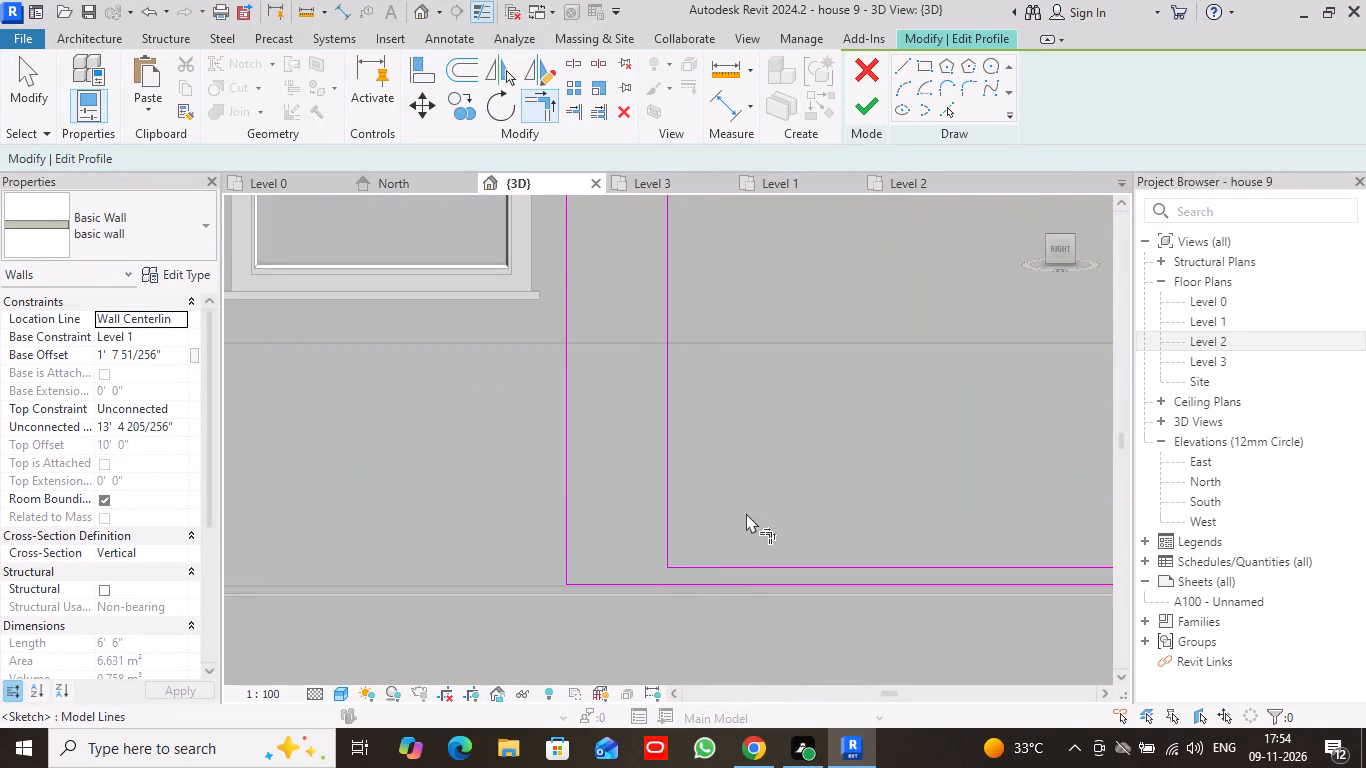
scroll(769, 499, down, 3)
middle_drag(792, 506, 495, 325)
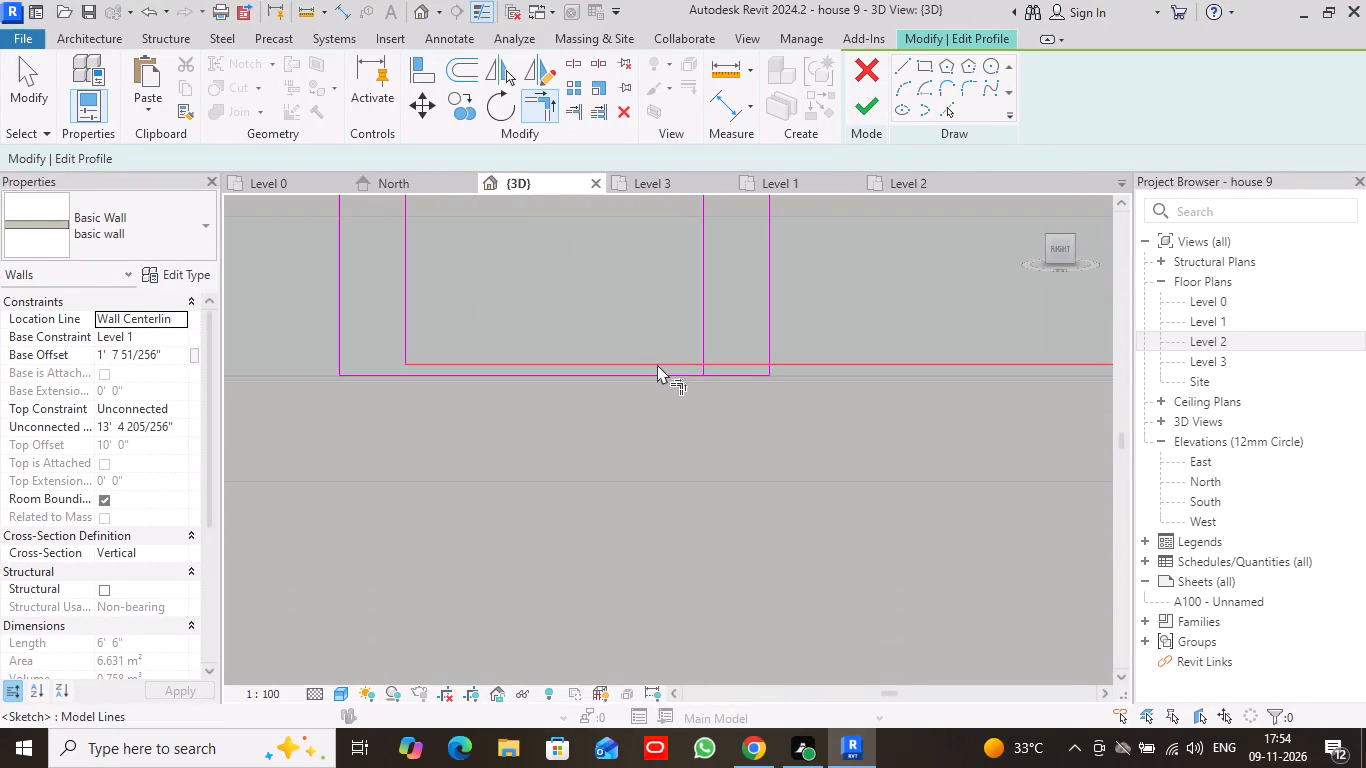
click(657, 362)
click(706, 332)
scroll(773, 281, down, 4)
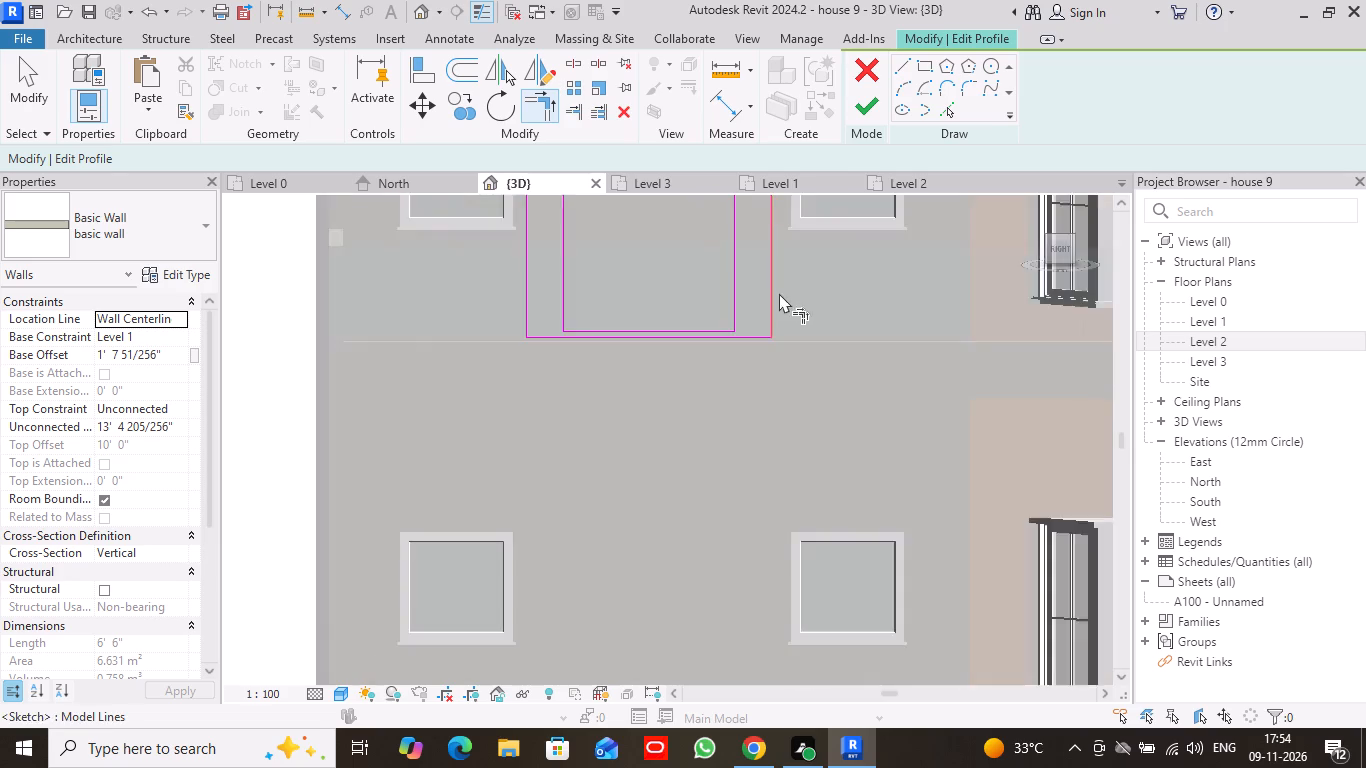
Add profile lines offset 2' inward from both vertical edges of the wall with Pick Lines.
scroll(779, 293, down, 3)
middle_drag(709, 199, 703, 383)
middle_drag(707, 420, 677, 530)
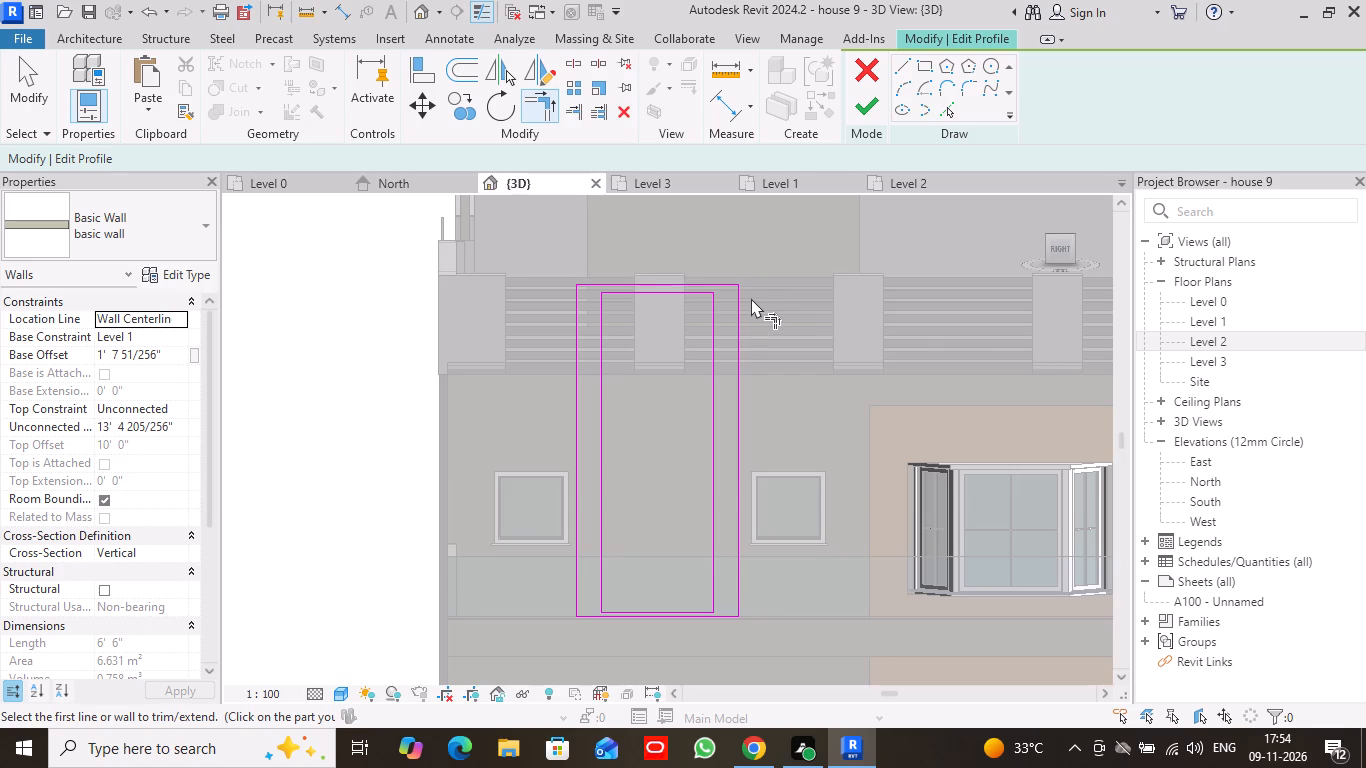
scroll(751, 298, down, 2)
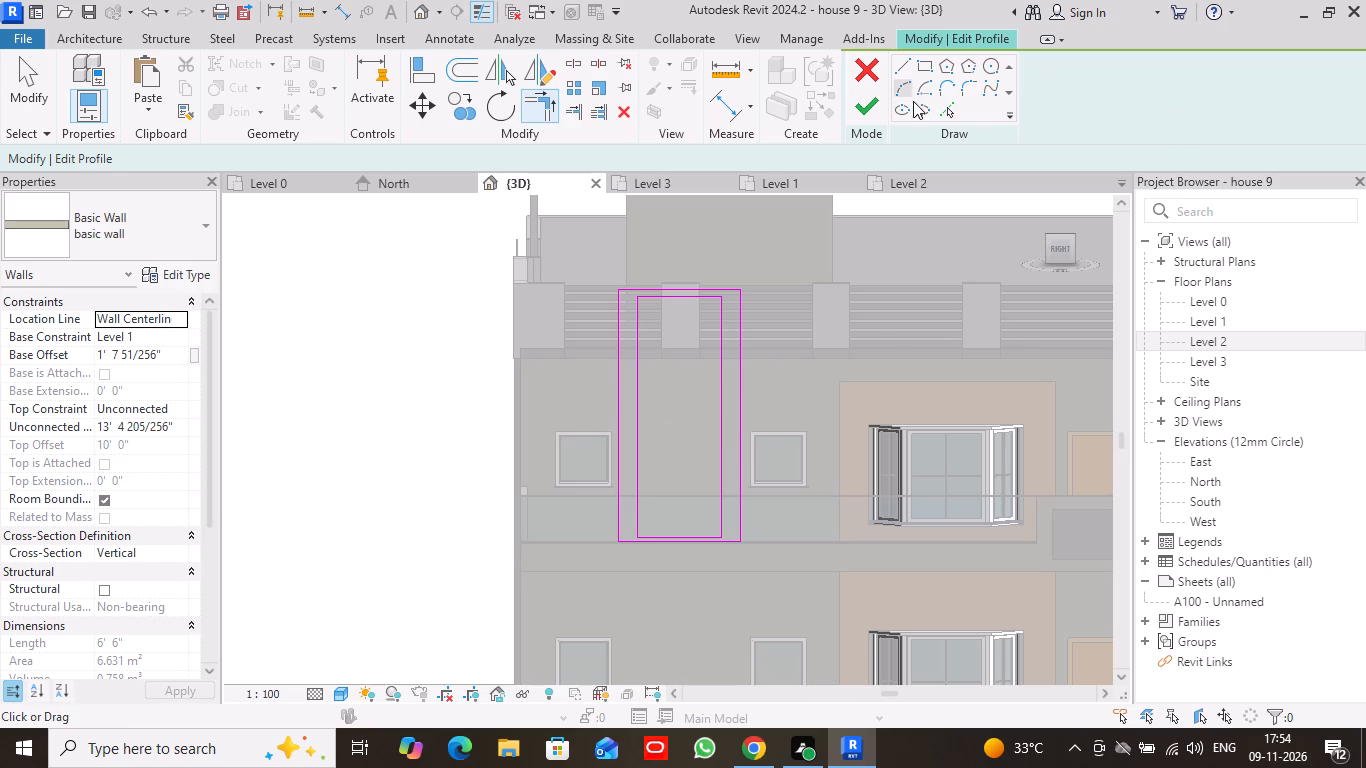
click(953, 107)
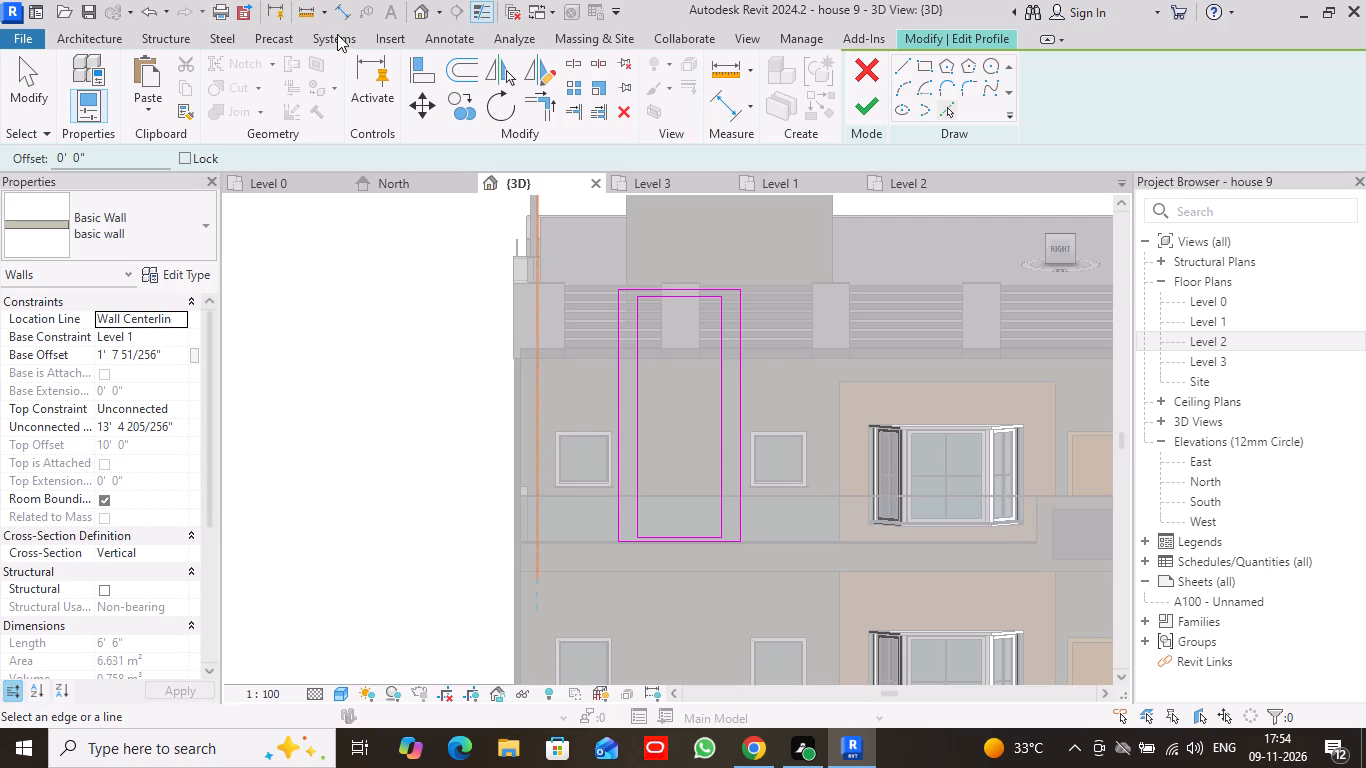
drag(99, 157, 25, 149)
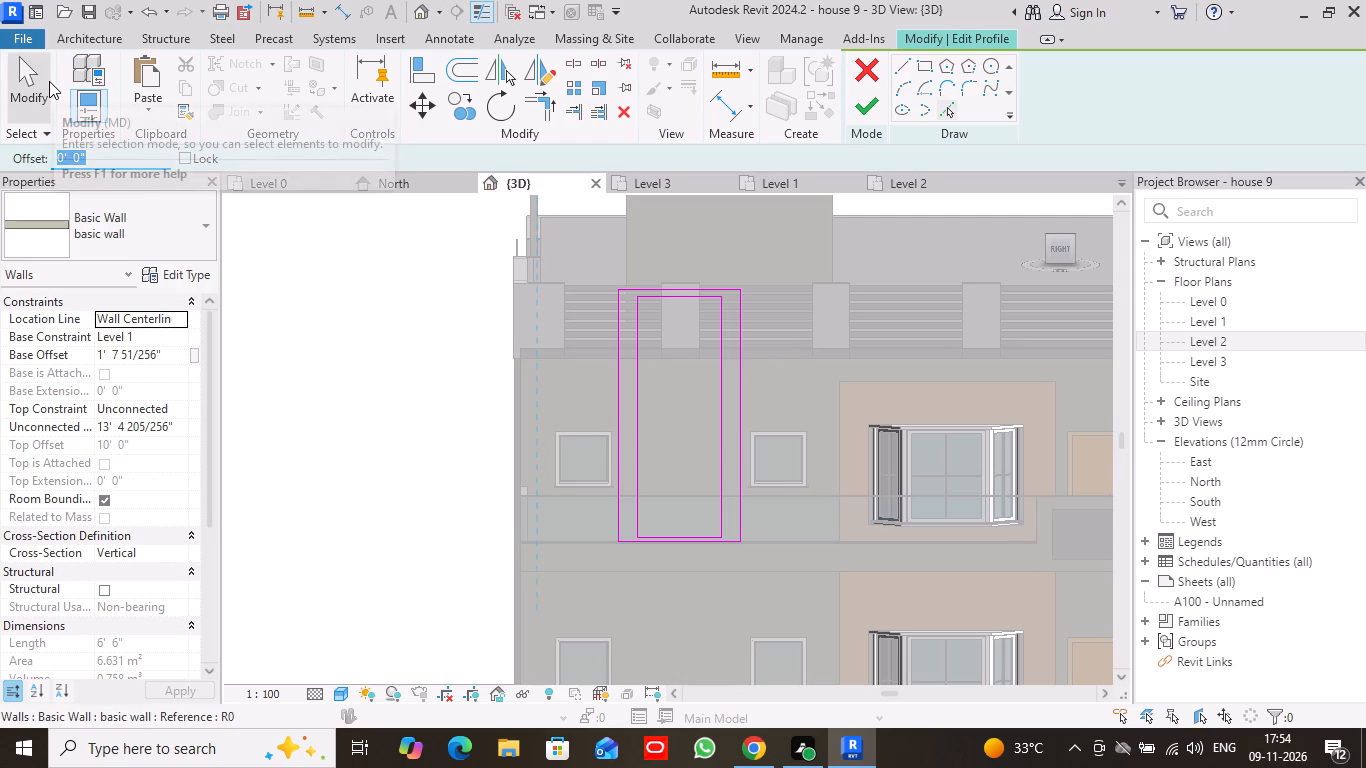
key(3)
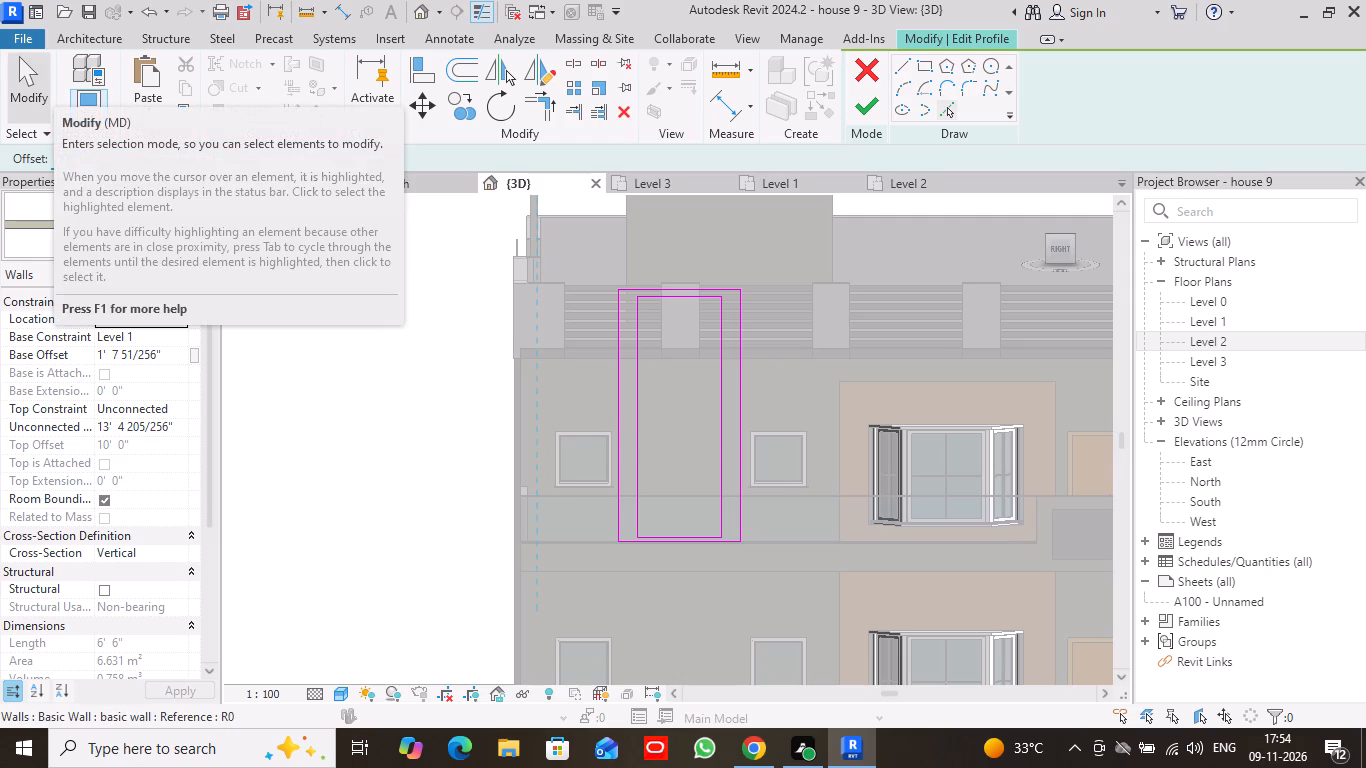
key(apostrophe)
key(Return)
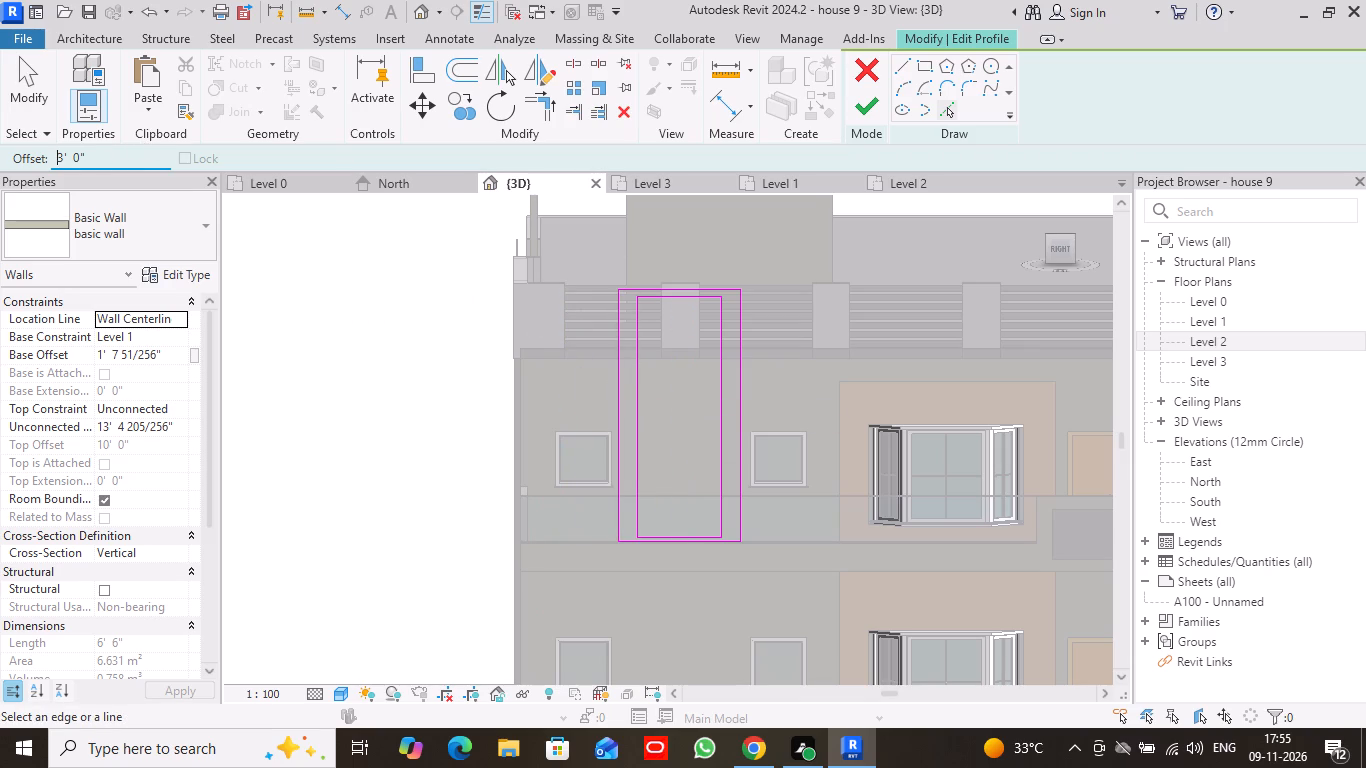
drag(89, 156, 40, 156)
key(2)
key(apostrophe)
key(Return)
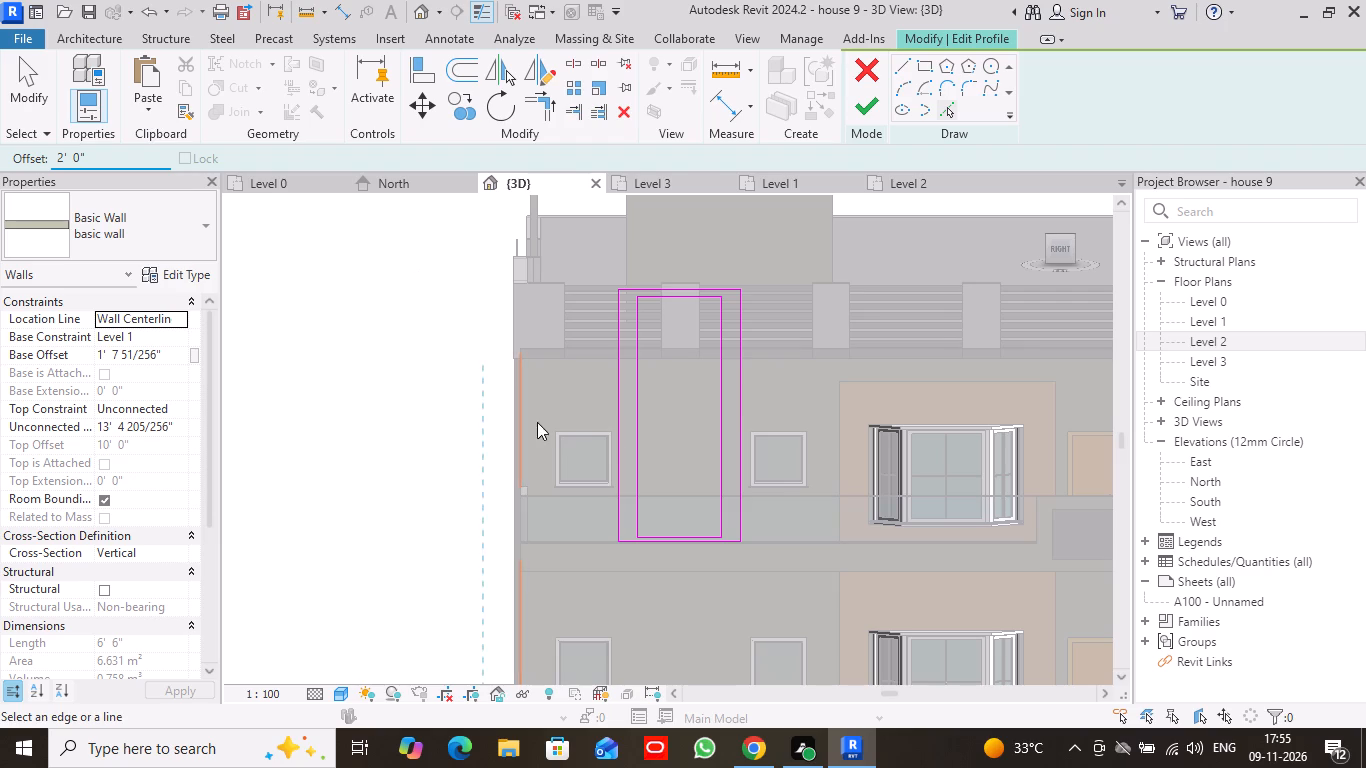
click(625, 452)
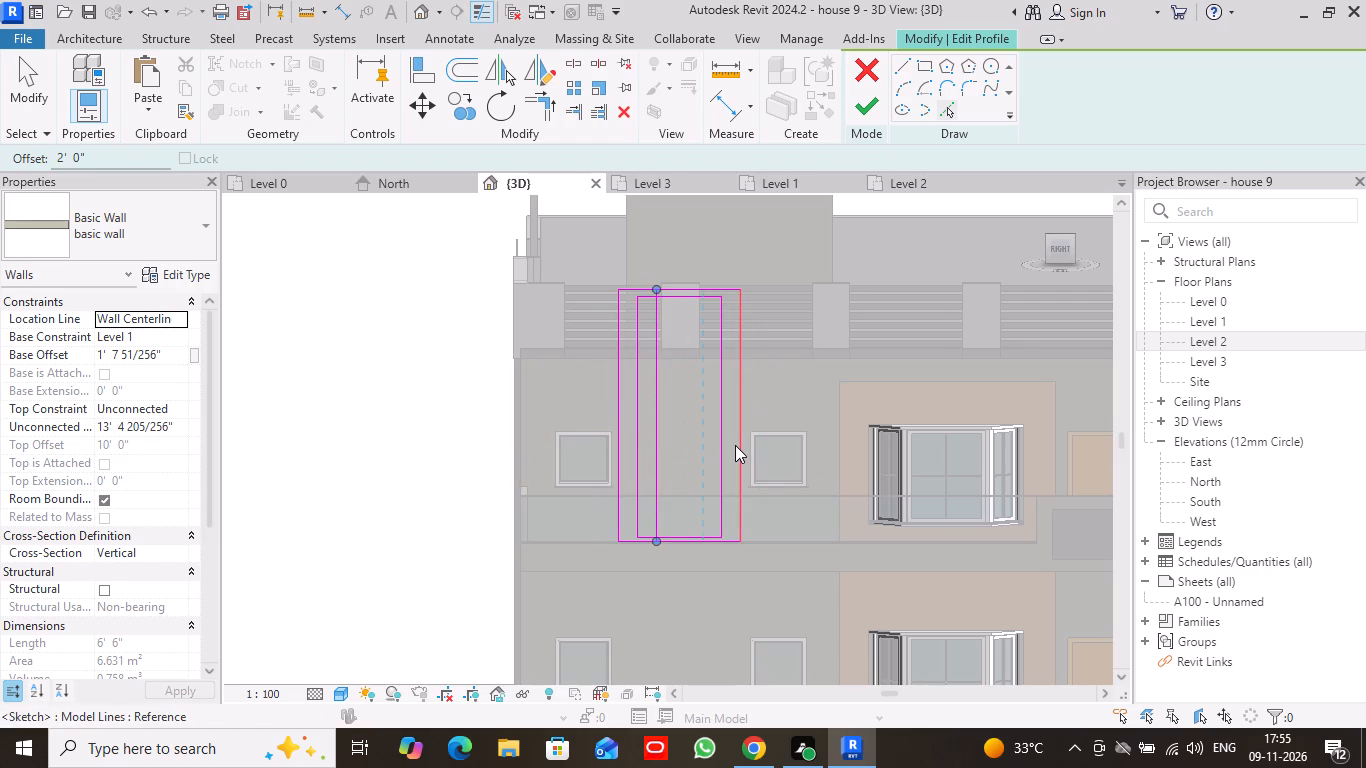
click(735, 445)
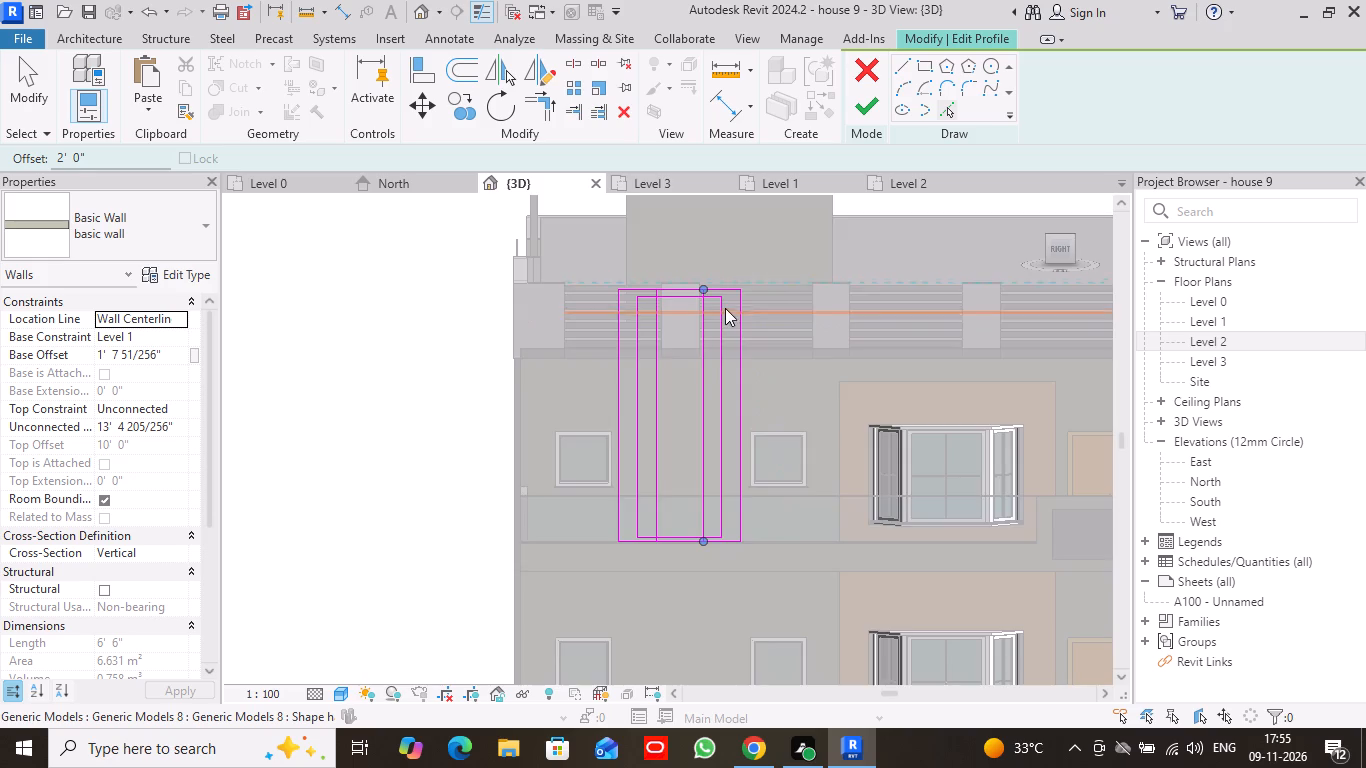
Delete the two inner vertical profile lines that lie 1' inside the wall's vertical edges.
scroll(729, 306, up, 5)
scroll(735, 297, down, 1)
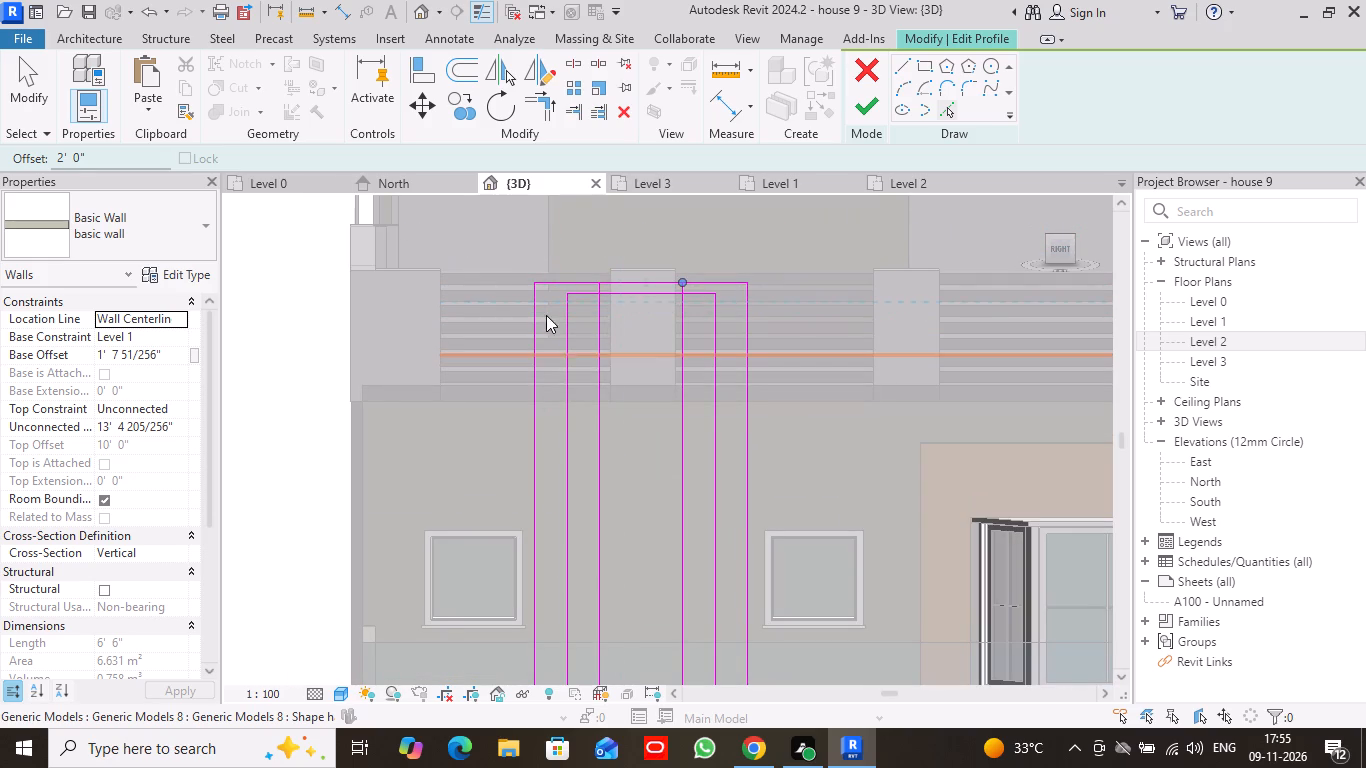
click(26, 98)
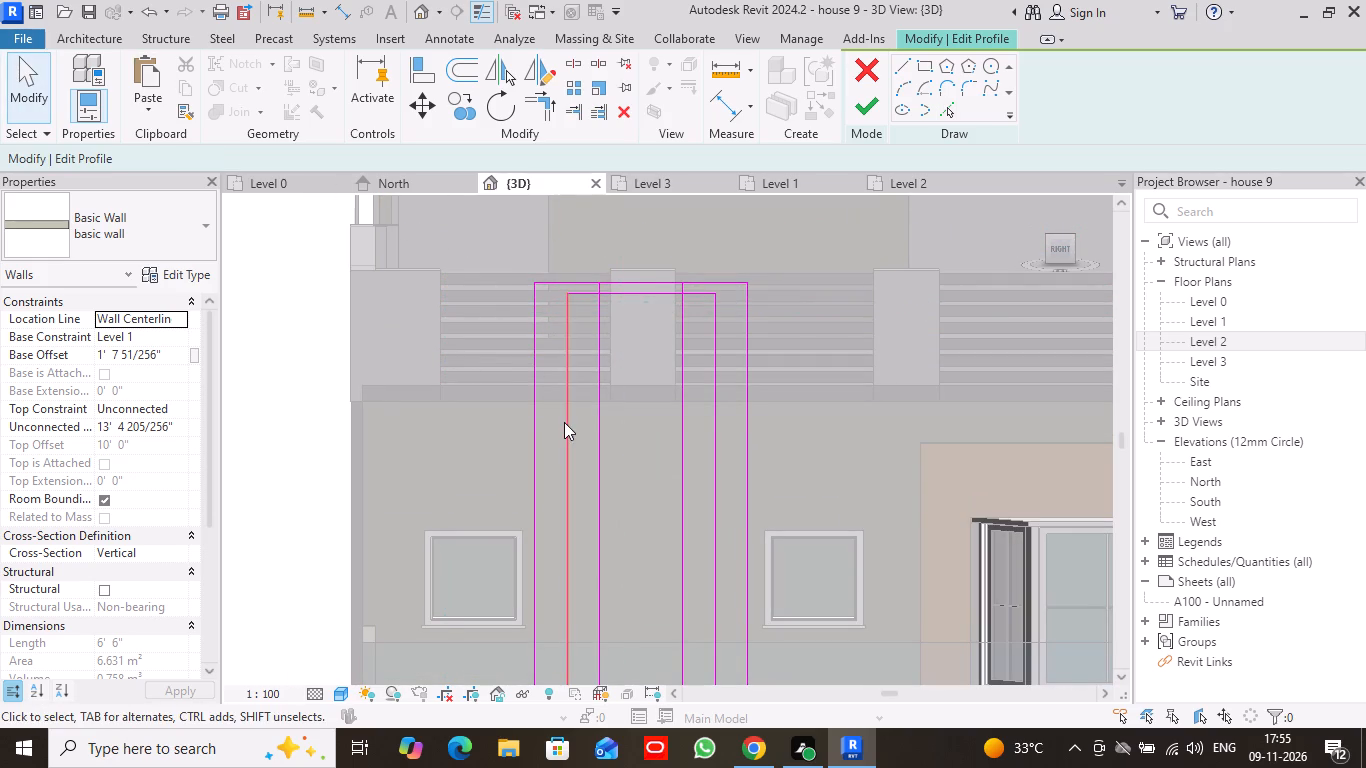
click(568, 422)
right_click(569, 419)
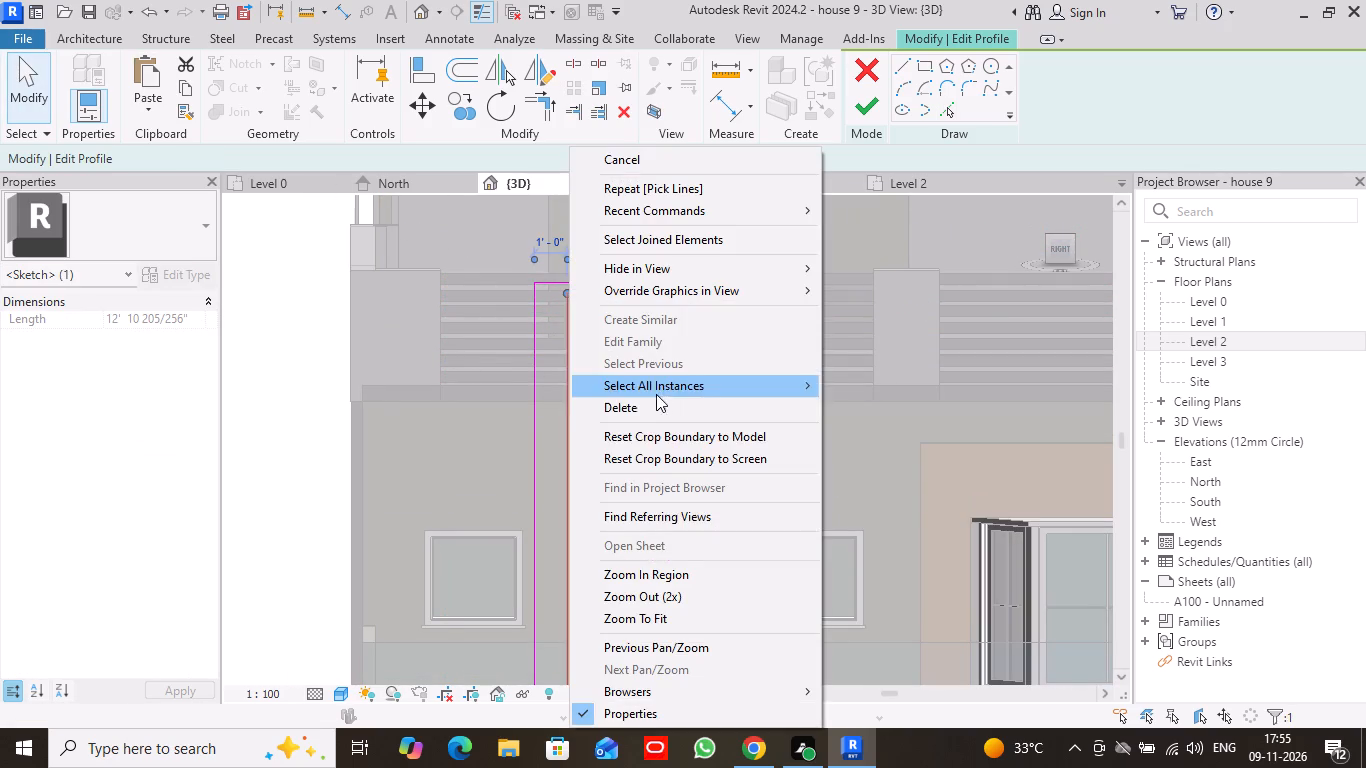
click(642, 401)
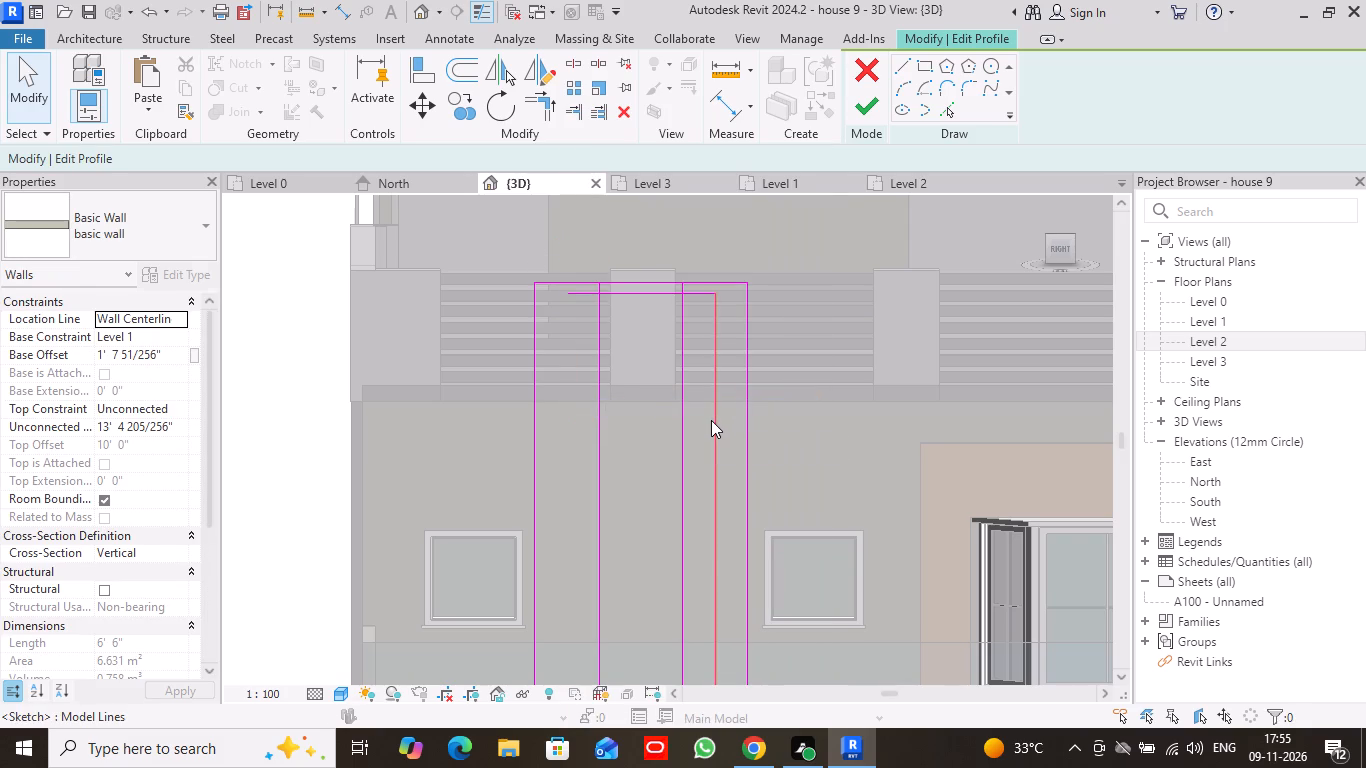
click(715, 419)
right_click(715, 419)
click(771, 406)
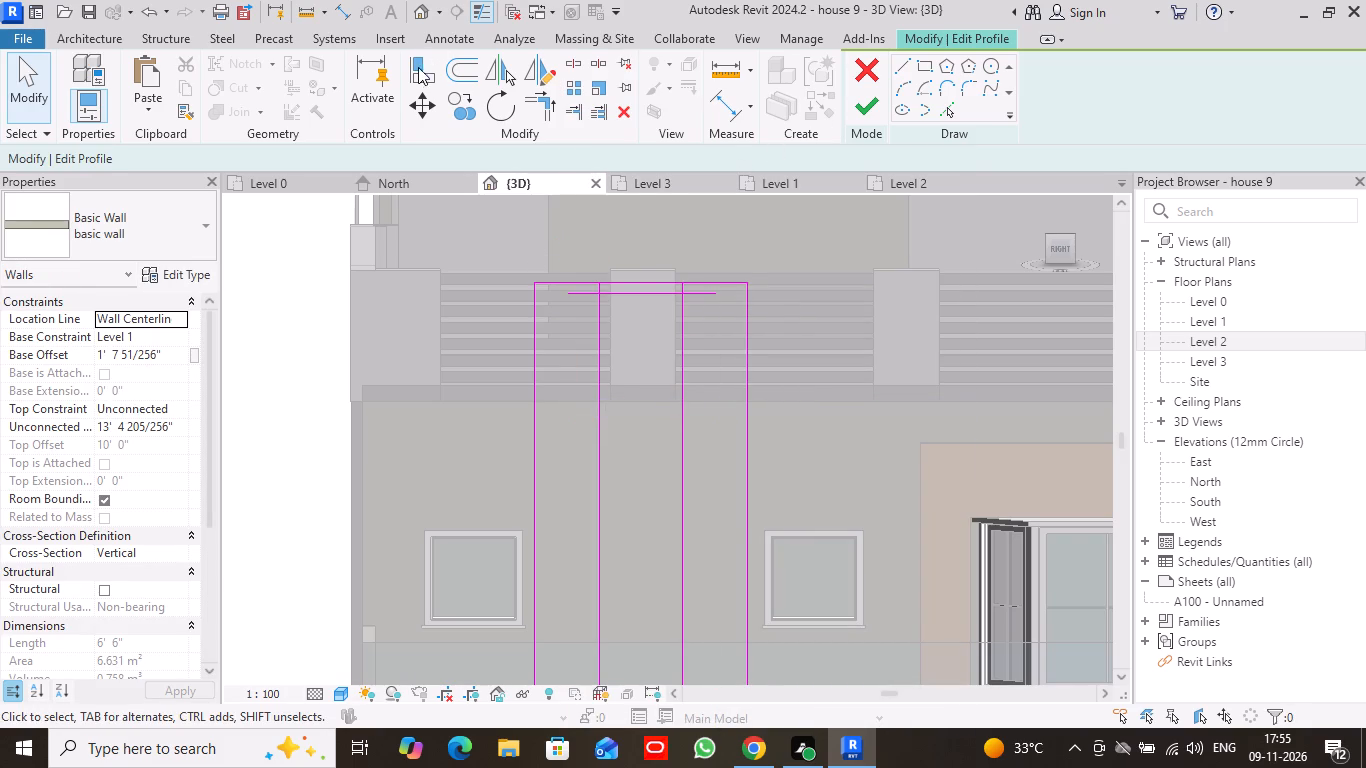
Trim the 2' offset vertical lines with the inner top and bottom lines into a closed rectangular opening.
click(537, 106)
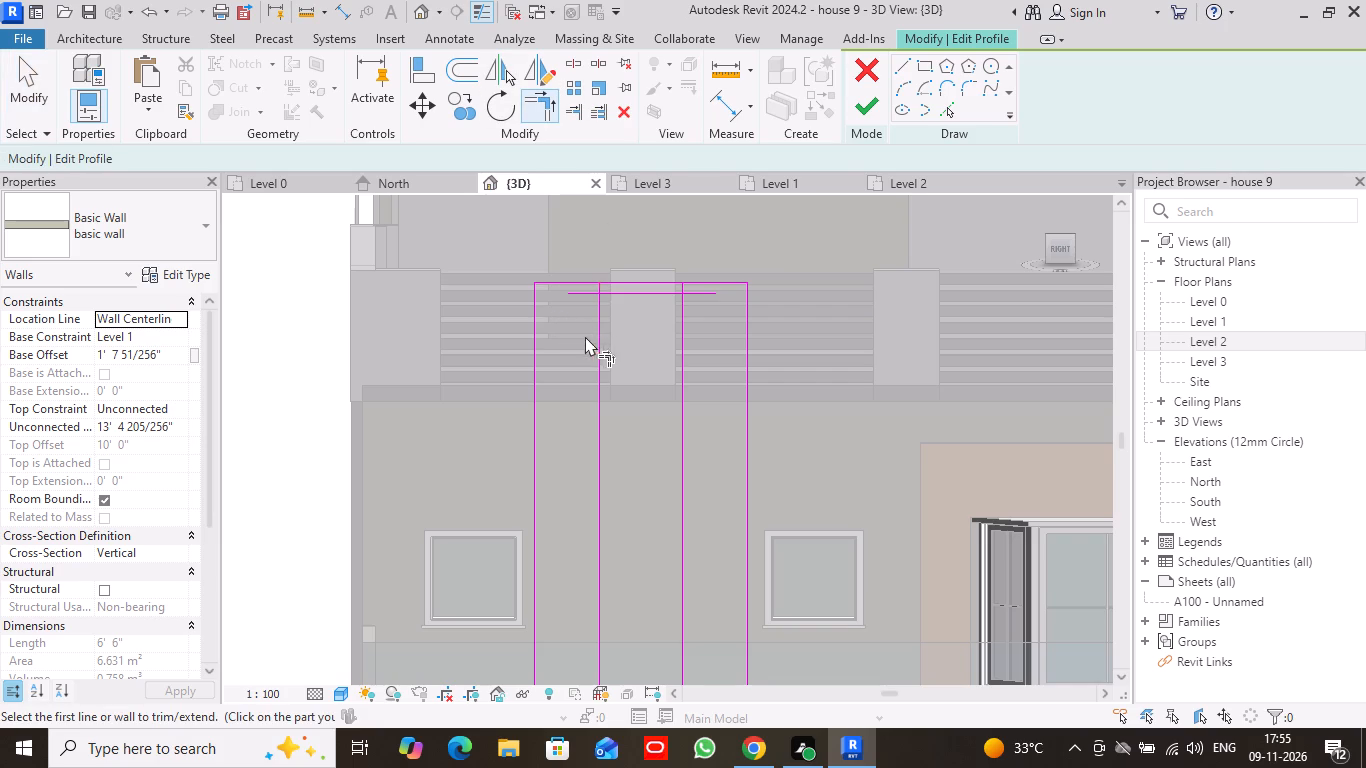
click(598, 341)
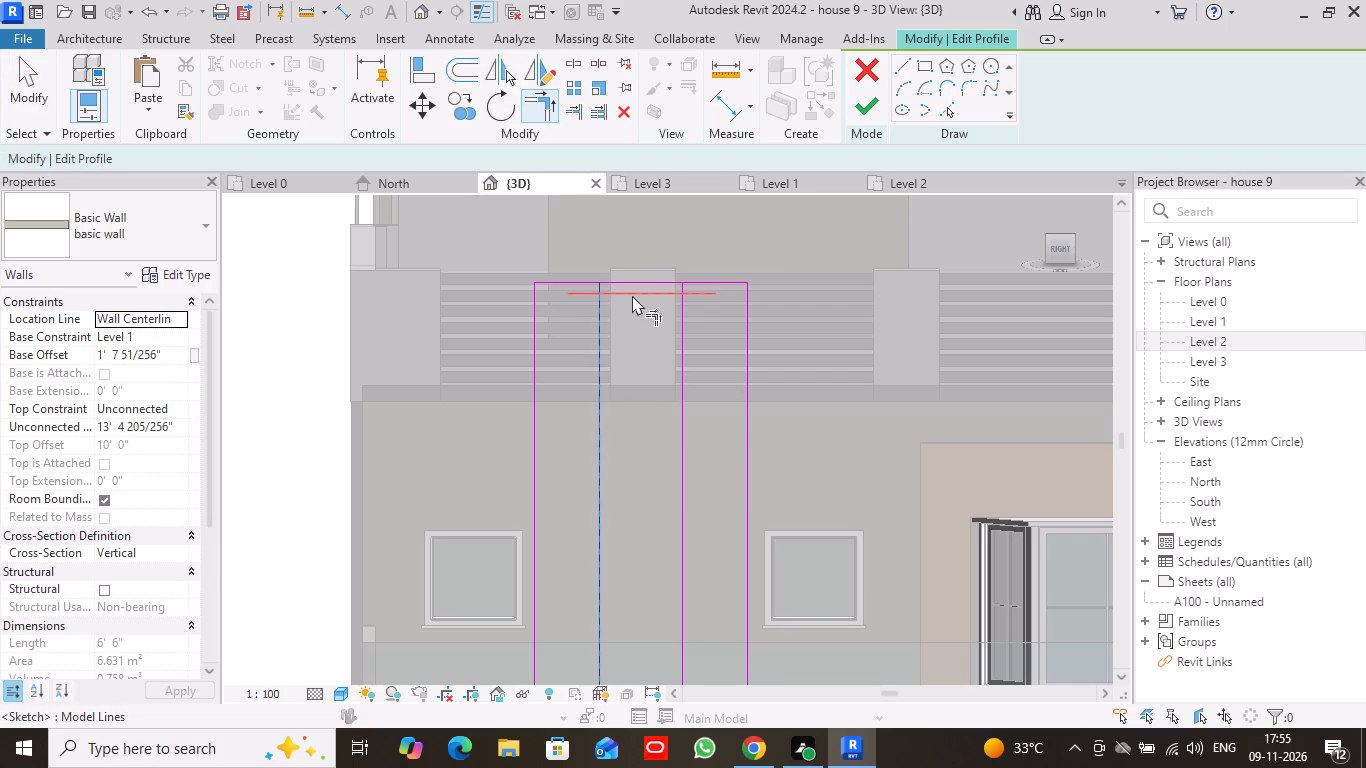
click(632, 295)
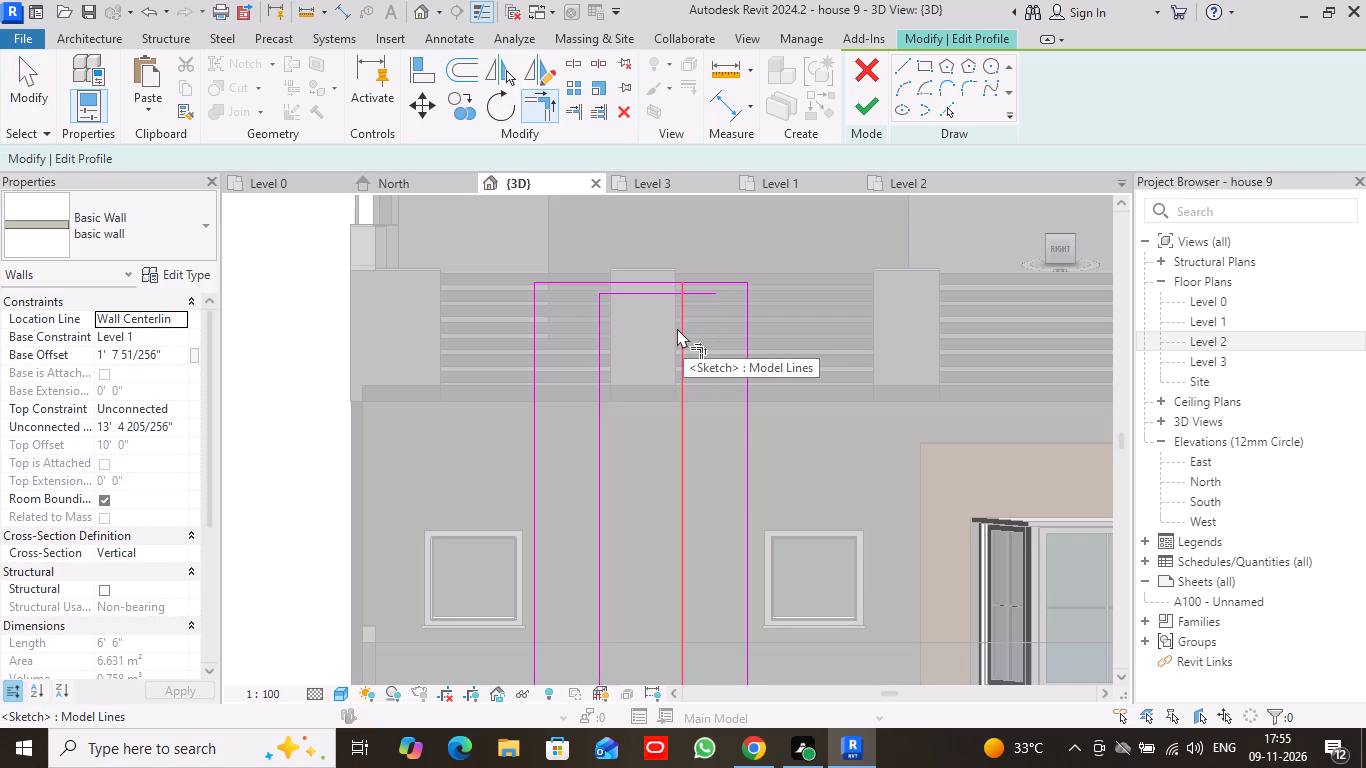
click(680, 327)
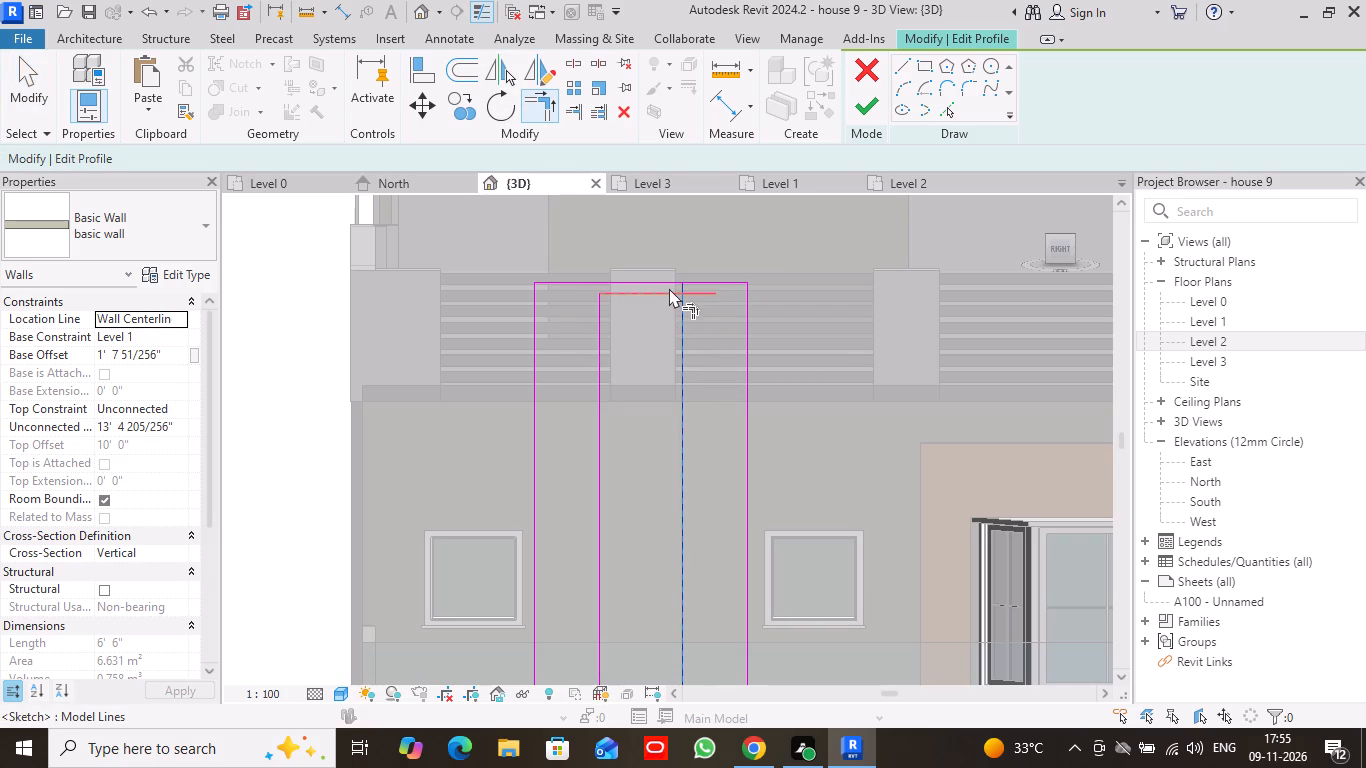
click(666, 288)
scroll(684, 324, down, 5)
middle_drag(710, 398, 725, 233)
scroll(692, 363, up, 8)
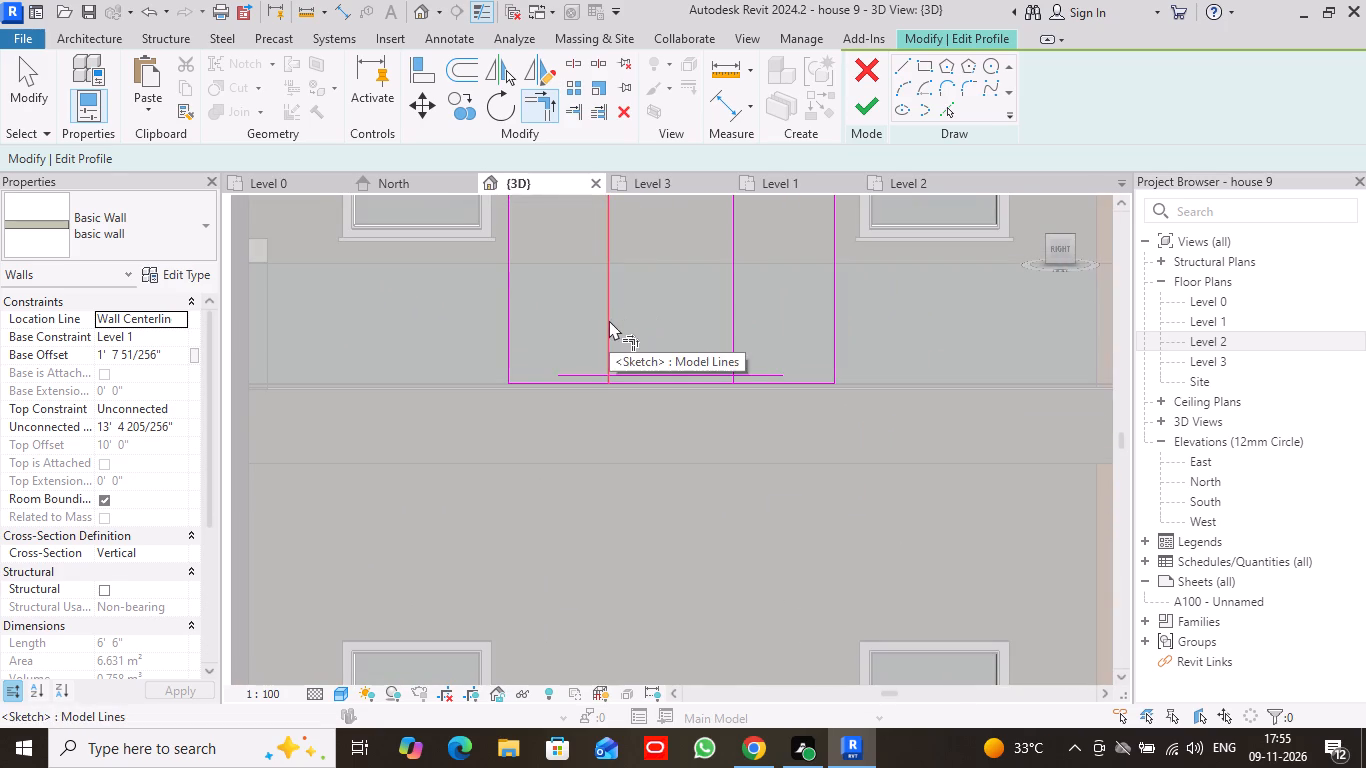
click(609, 320)
click(649, 371)
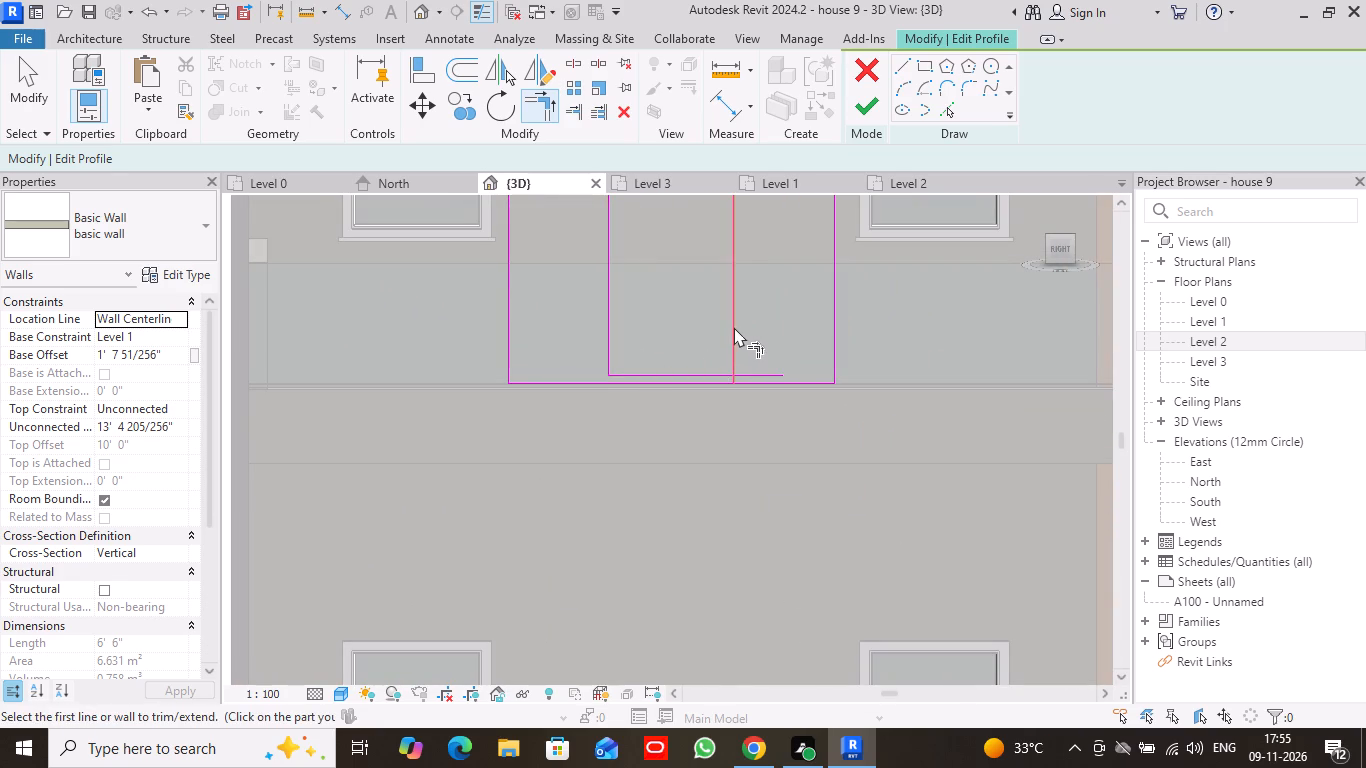
click(733, 327)
click(693, 369)
Add profile lines offset 1' inward from the top and bottom edges of the wall with Pick Lines.
scroll(746, 317, down, 8)
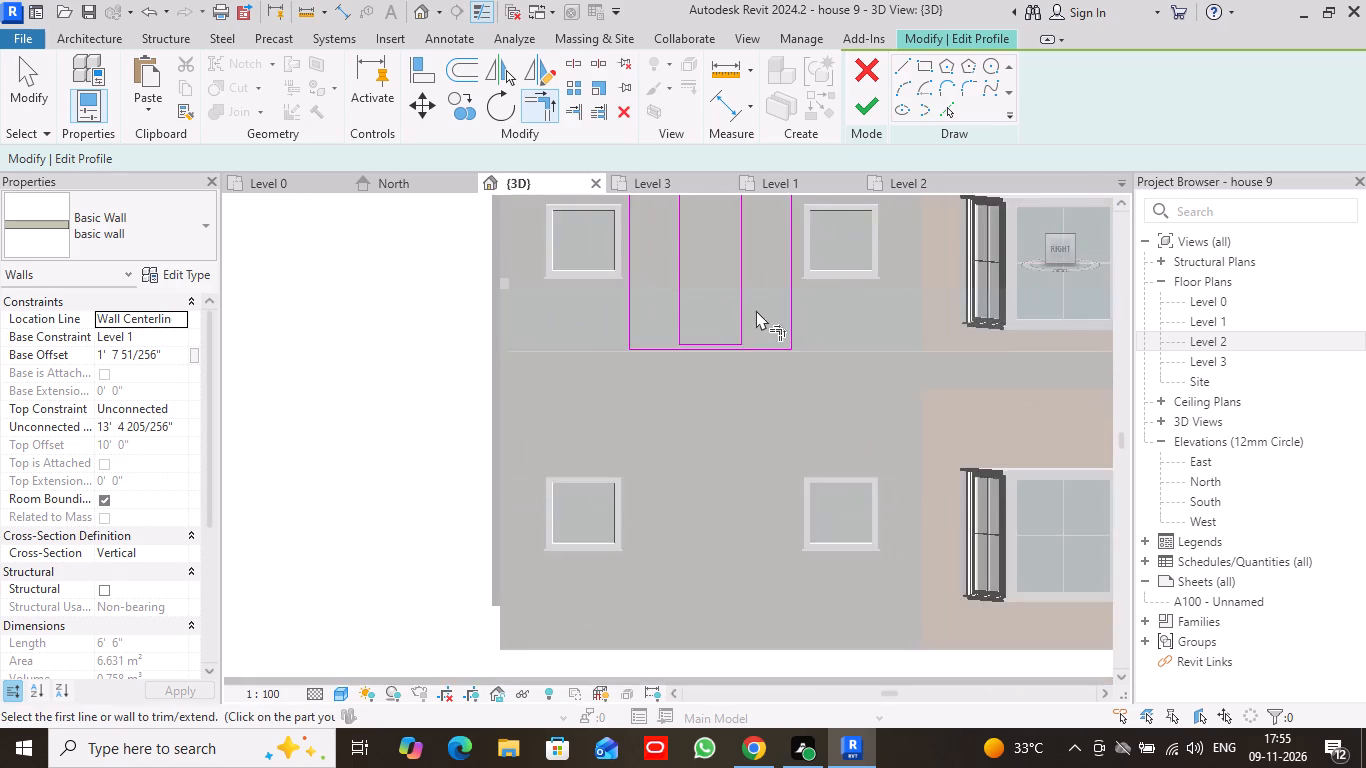
middle_drag(771, 250, 762, 467)
scroll(767, 402, up, 2)
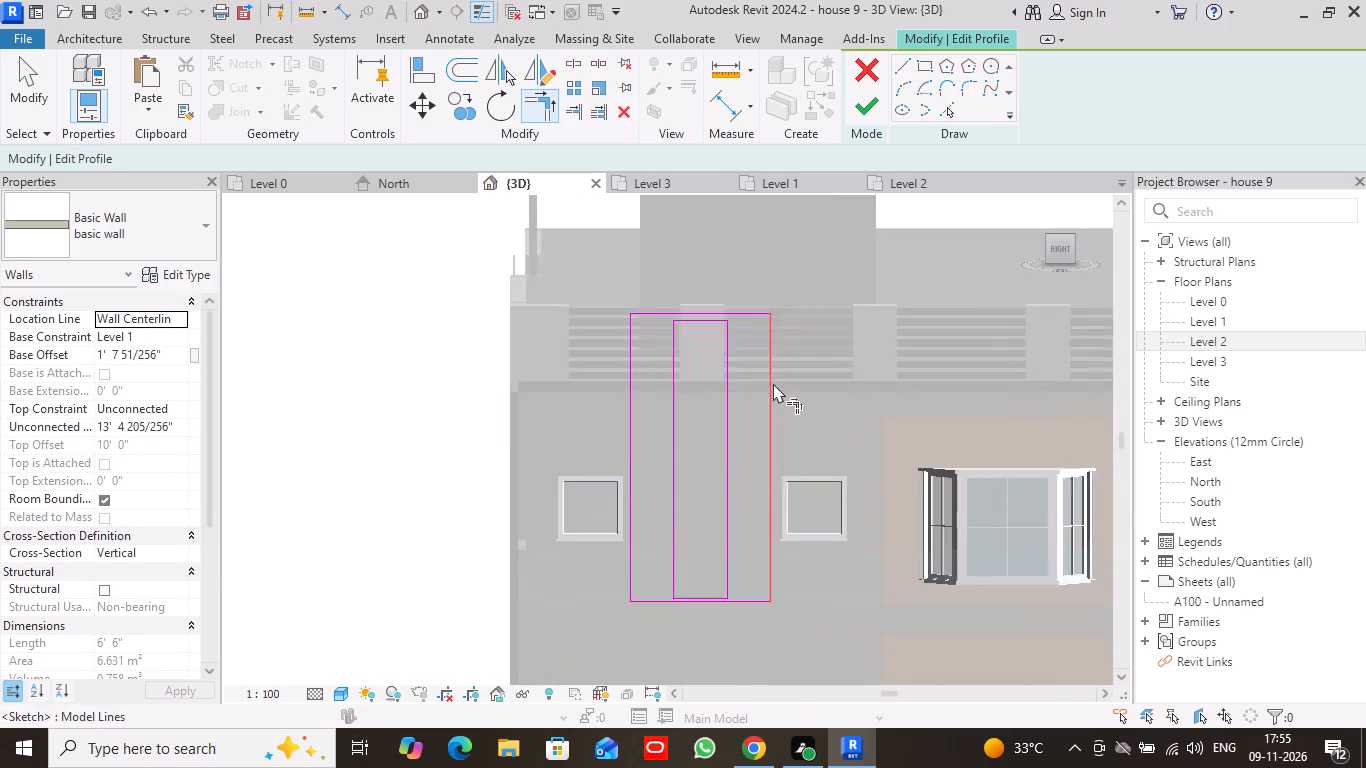
scroll(773, 383, up, 2)
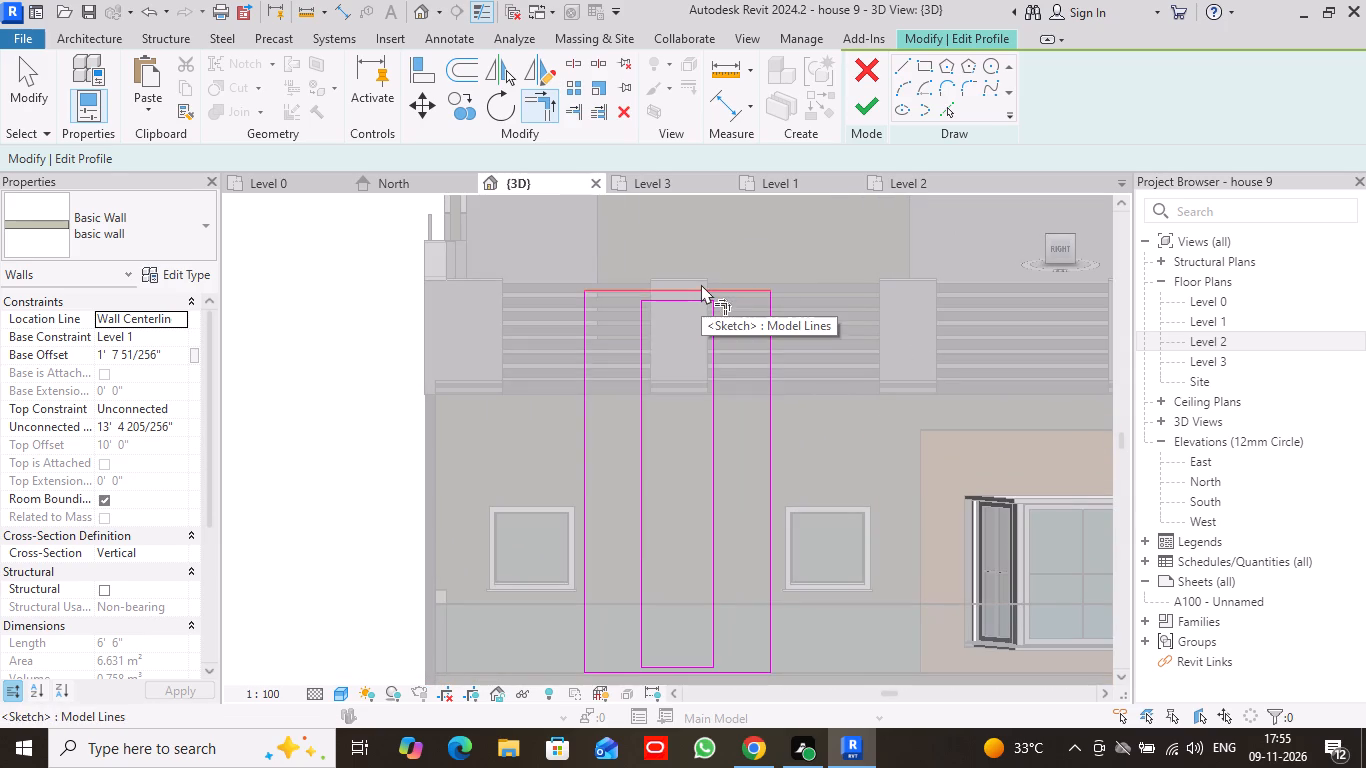
click(937, 114)
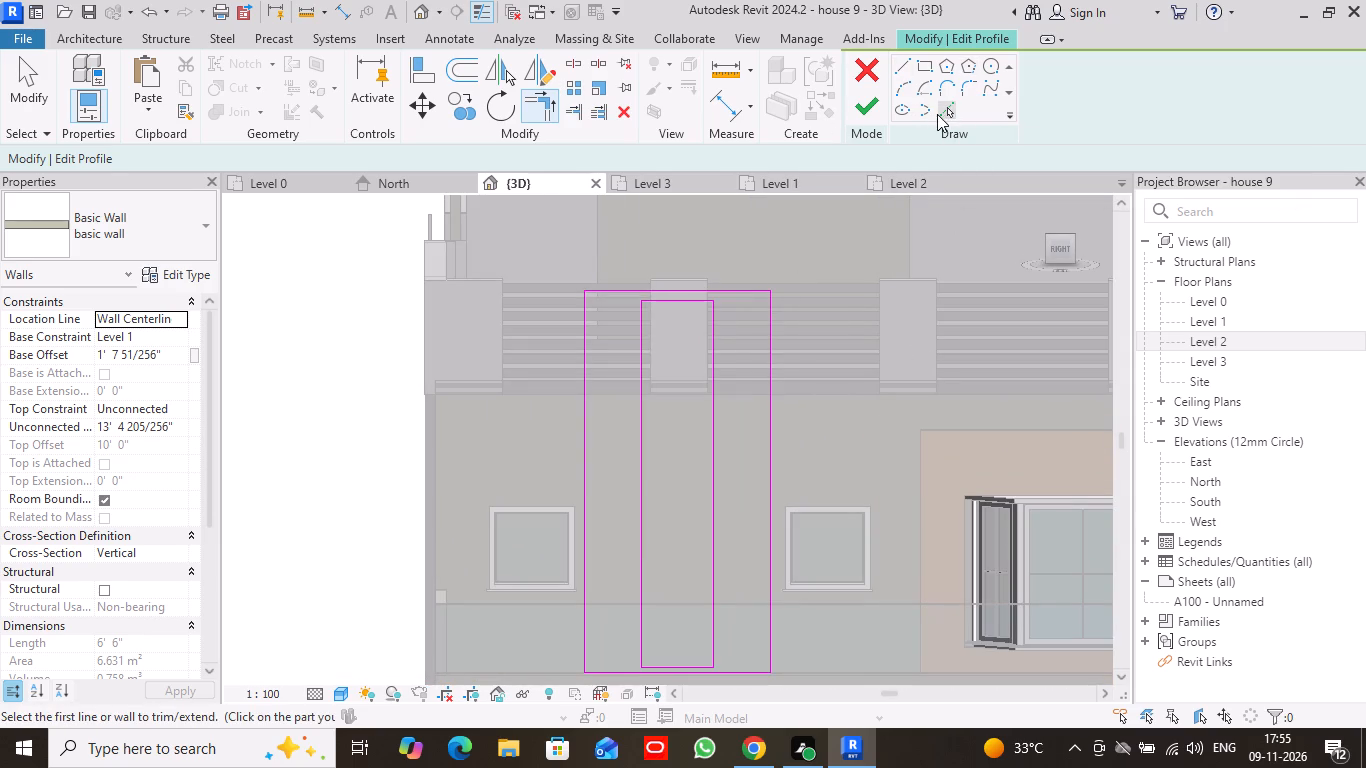
drag(93, 155, 46, 157)
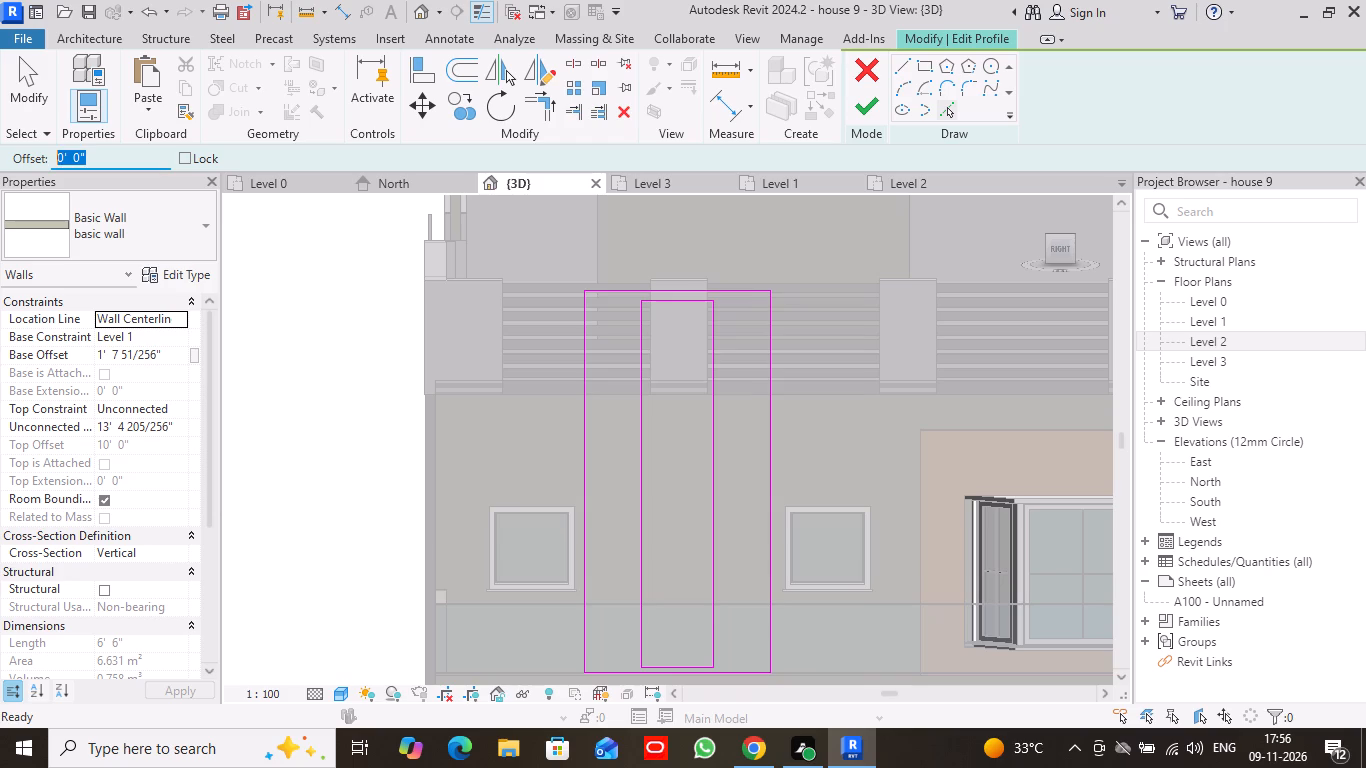
drag(46, 157, 38, 157)
key(1)
key(apostrophe)
key(Return)
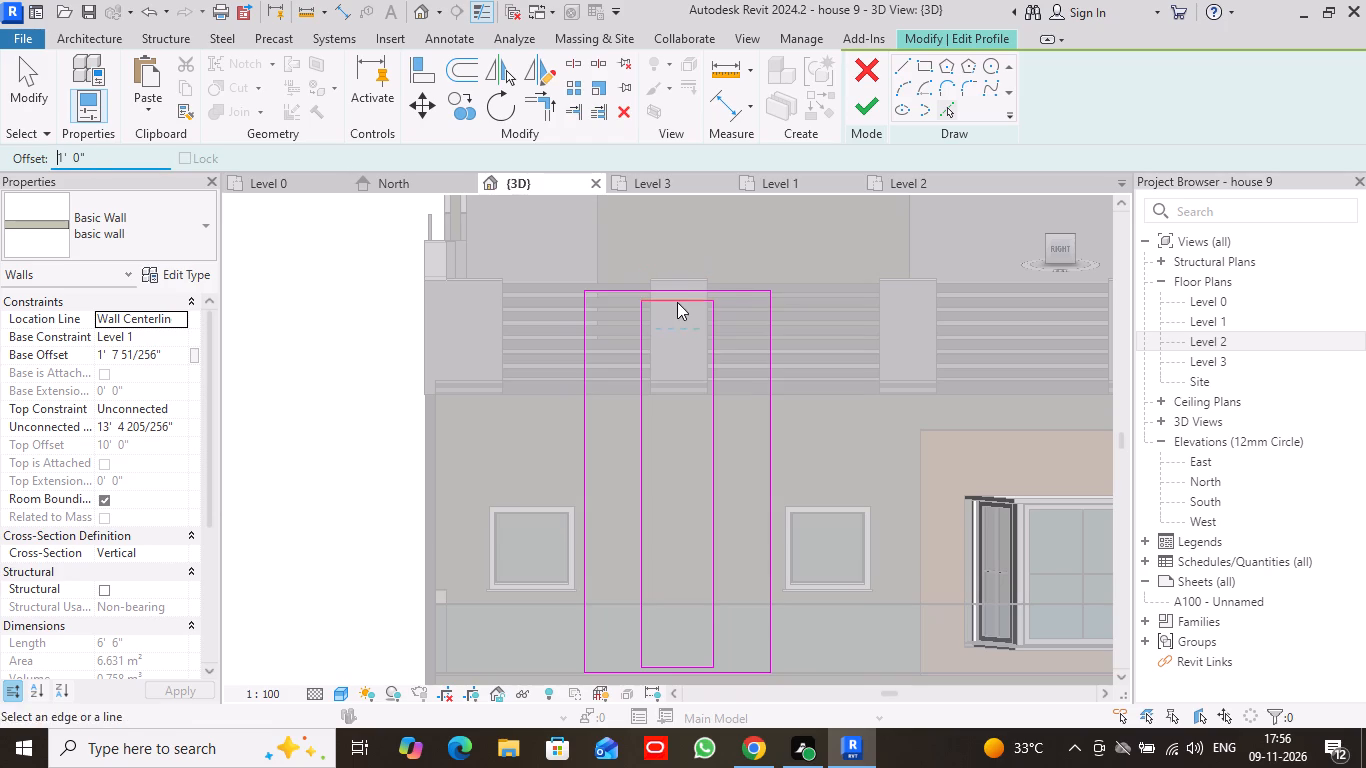
click(683, 291)
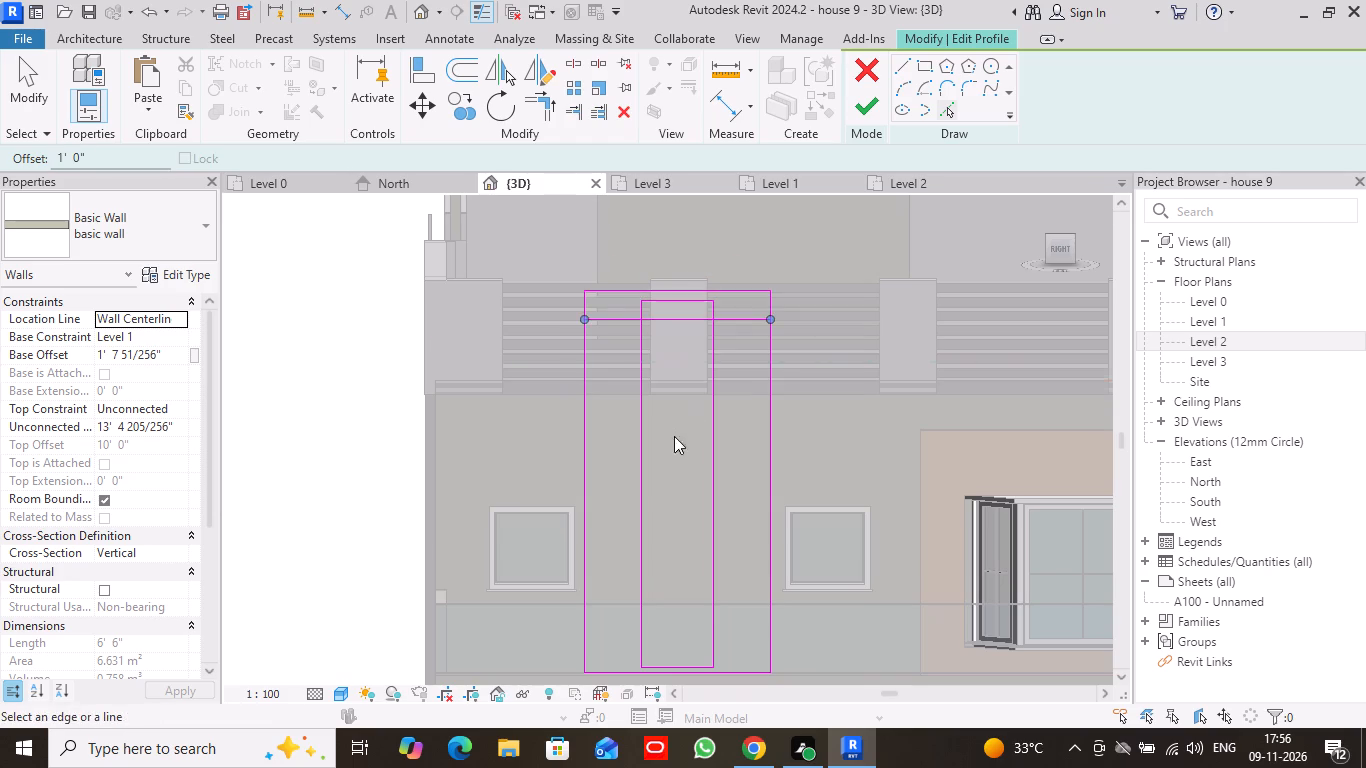
scroll(674, 455, down, 3)
middle_drag(661, 578, 687, 404)
scroll(688, 411, up, 4)
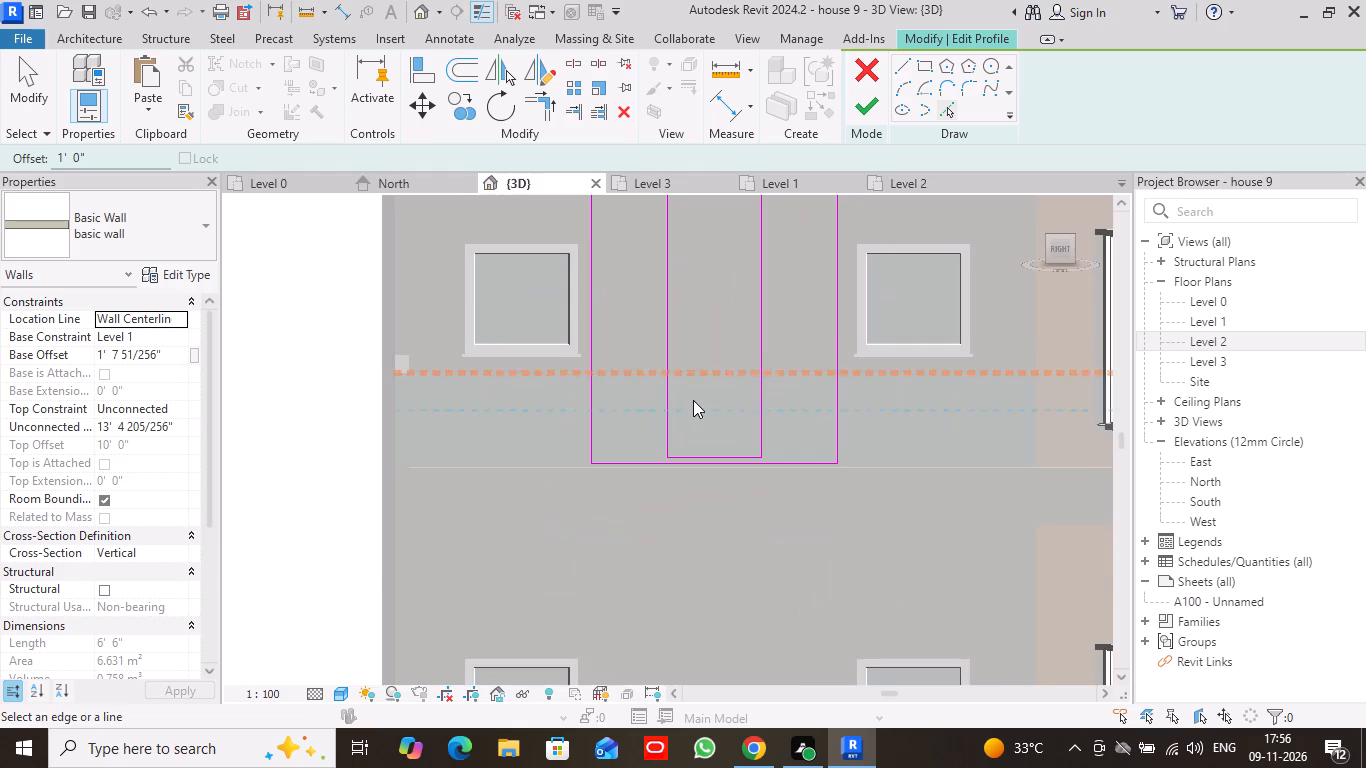
scroll(693, 400, up, 3)
click(719, 483)
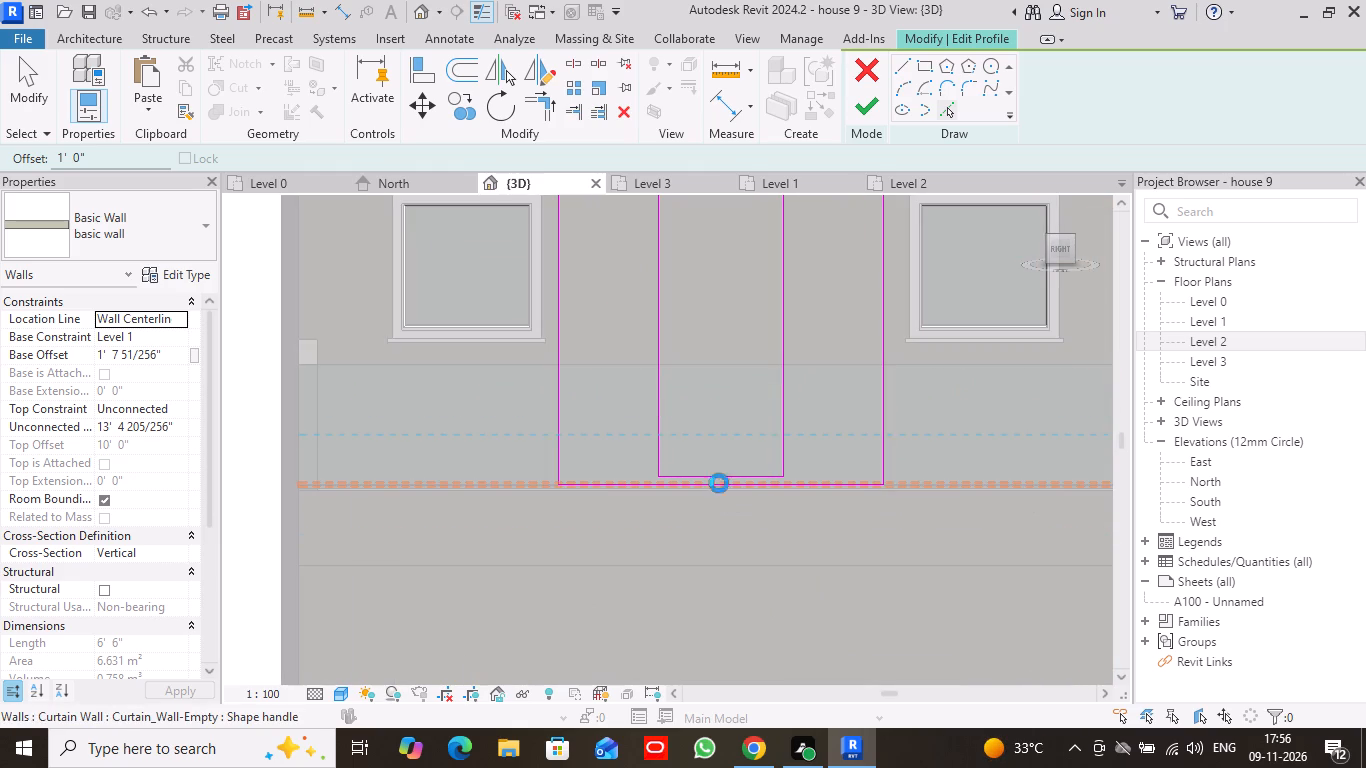
Delete the old inner top and bottom profile lines lying closest to the wall's top and bottom edges.
scroll(770, 403, down, 3)
scroll(759, 267, down, 2)
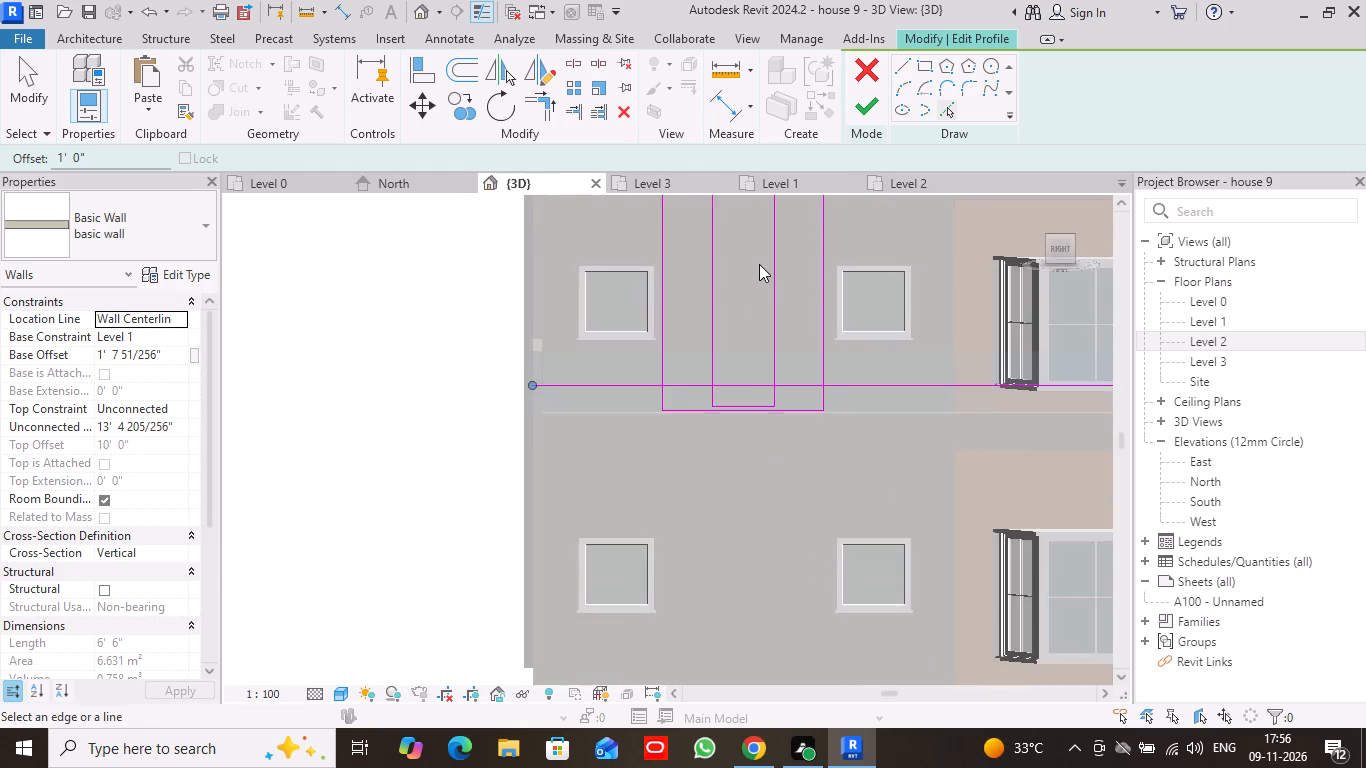
middle_drag(759, 264, 669, 491)
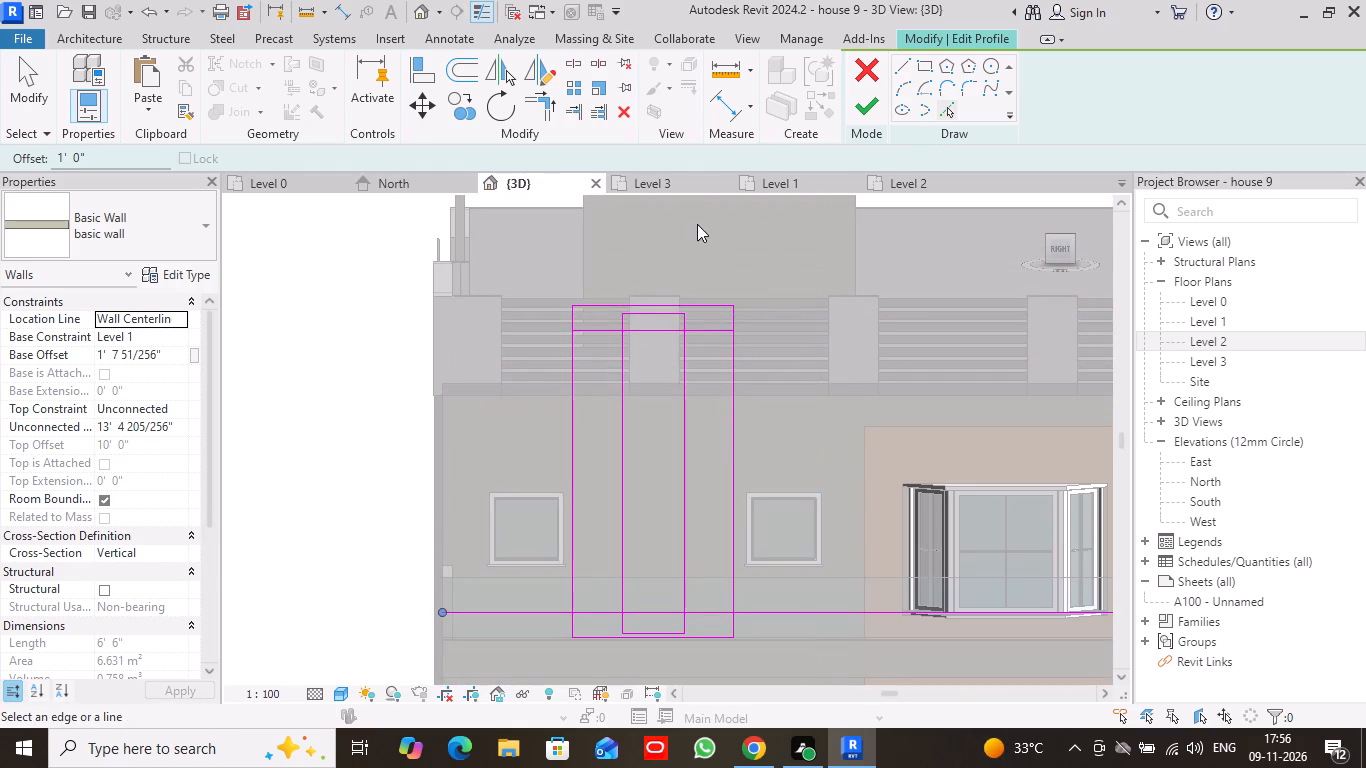
click(35, 88)
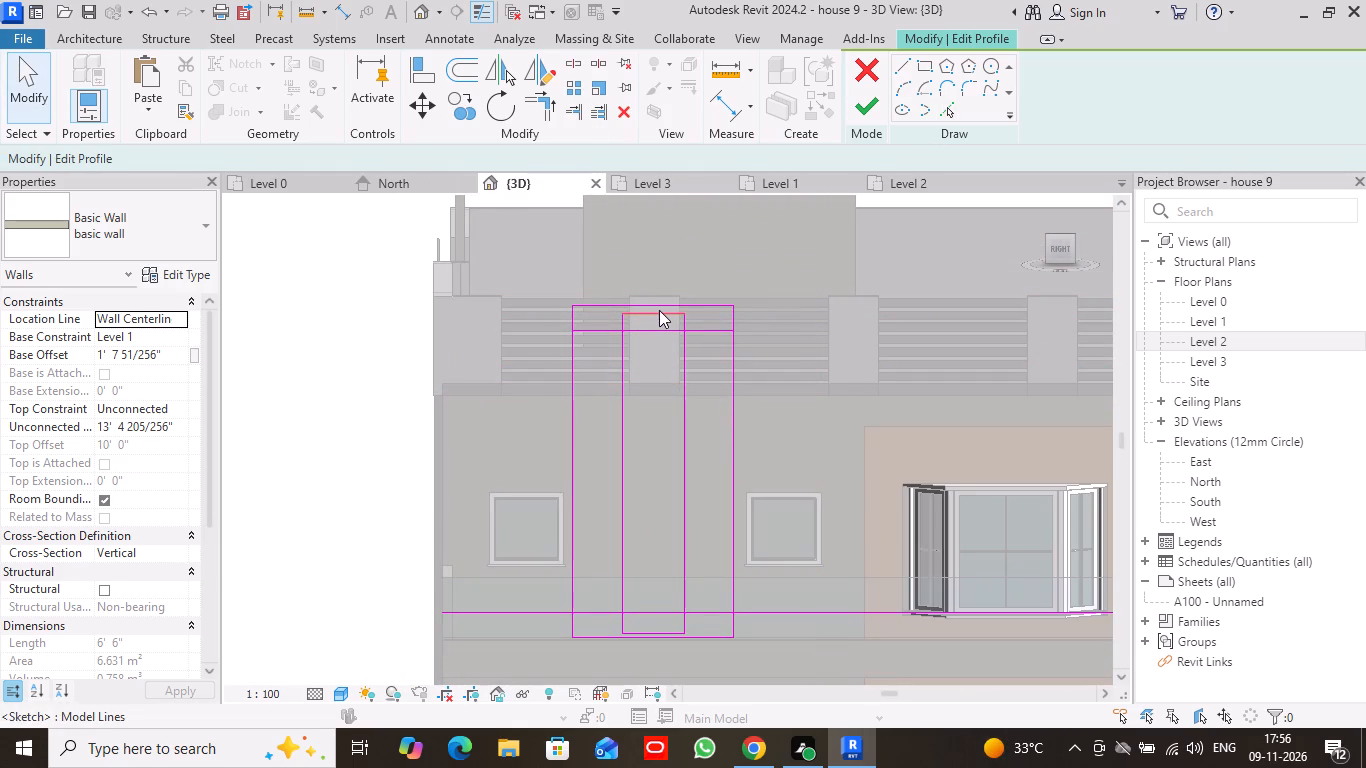
click(659, 312)
right_click(659, 312)
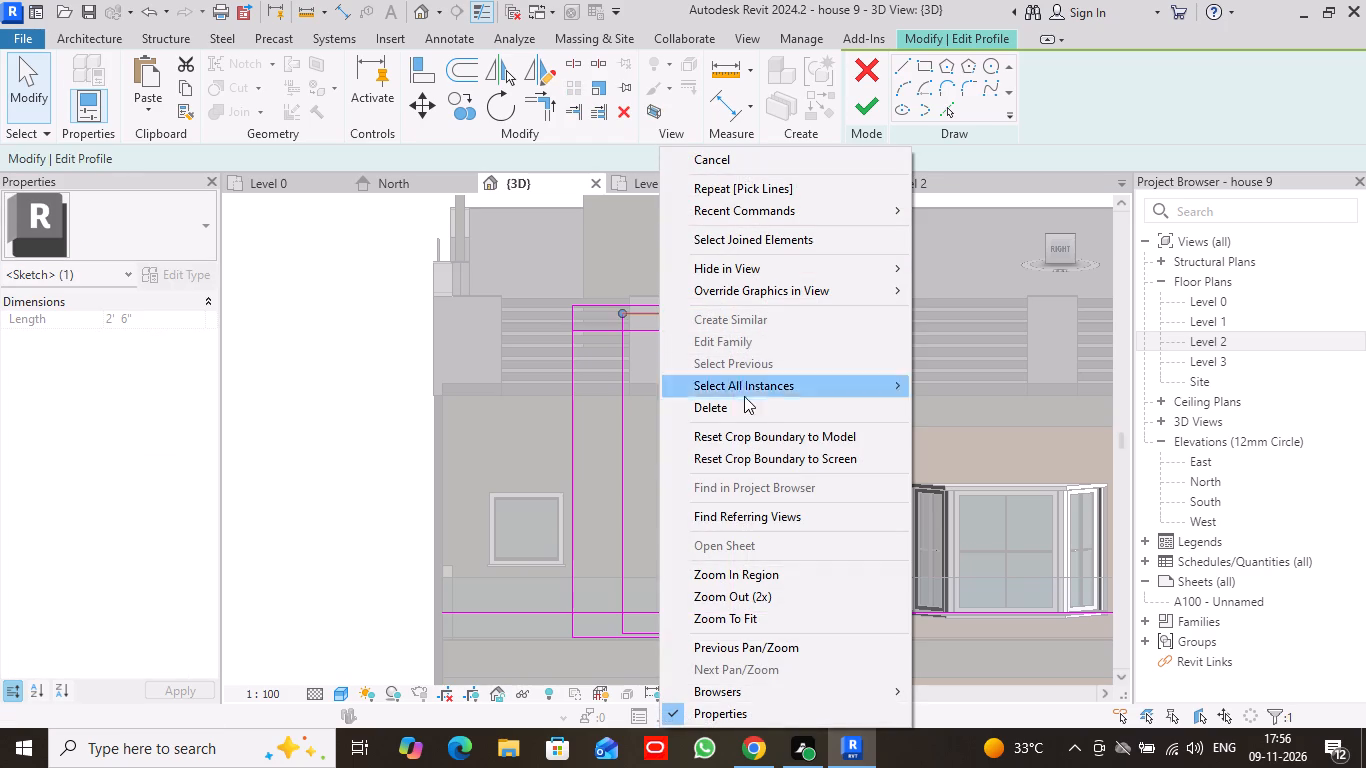
click(741, 408)
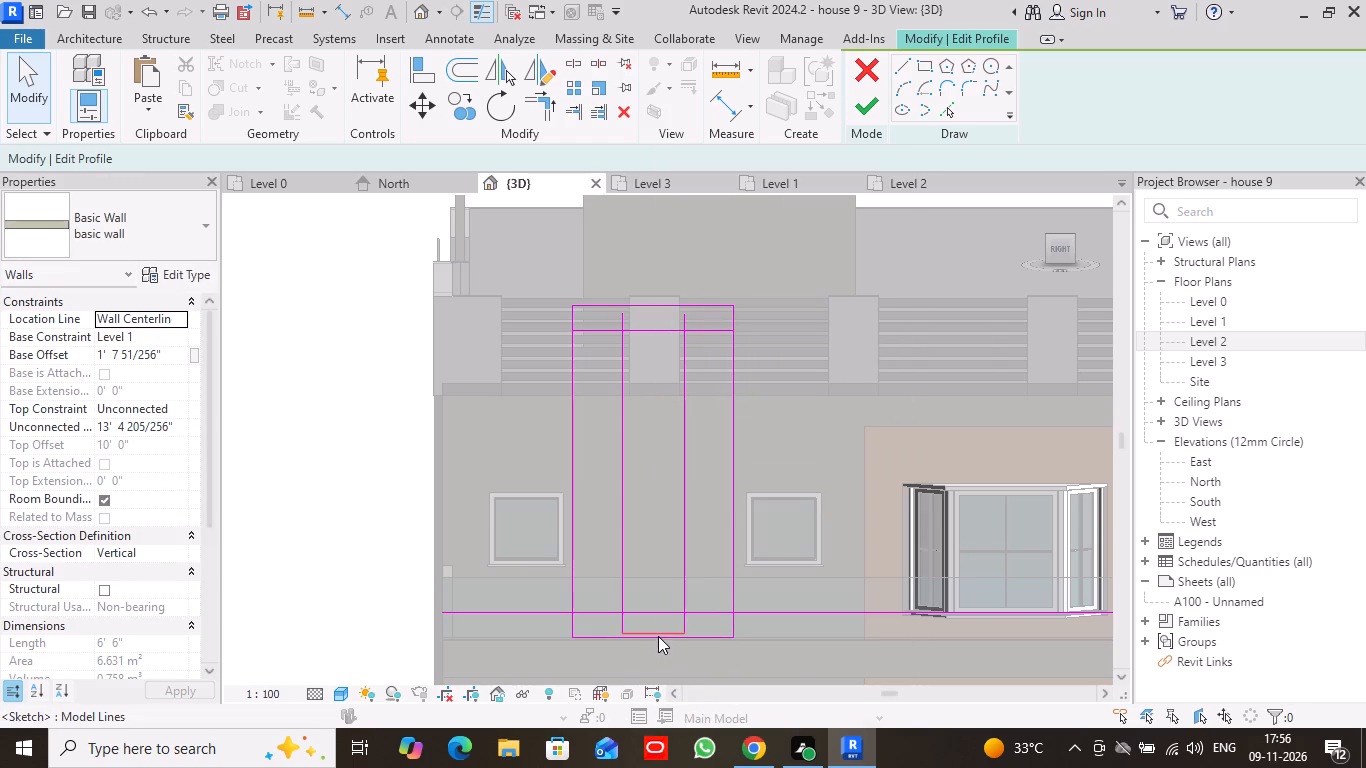
click(660, 632)
right_click(660, 632)
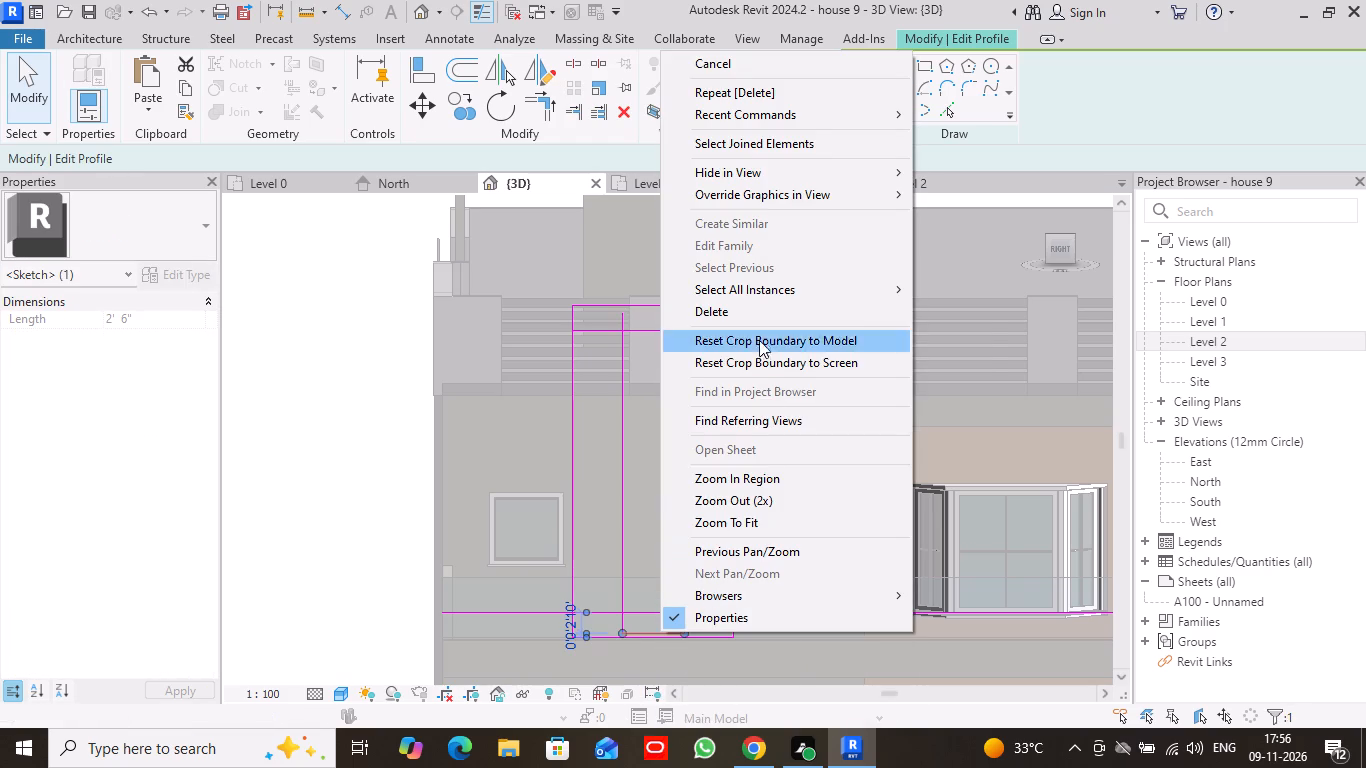
click(760, 316)
Trim the two inner vertical lines with the 1' offset top and bottom lines into a closed rectangular opening.
scroll(687, 406, down, 2)
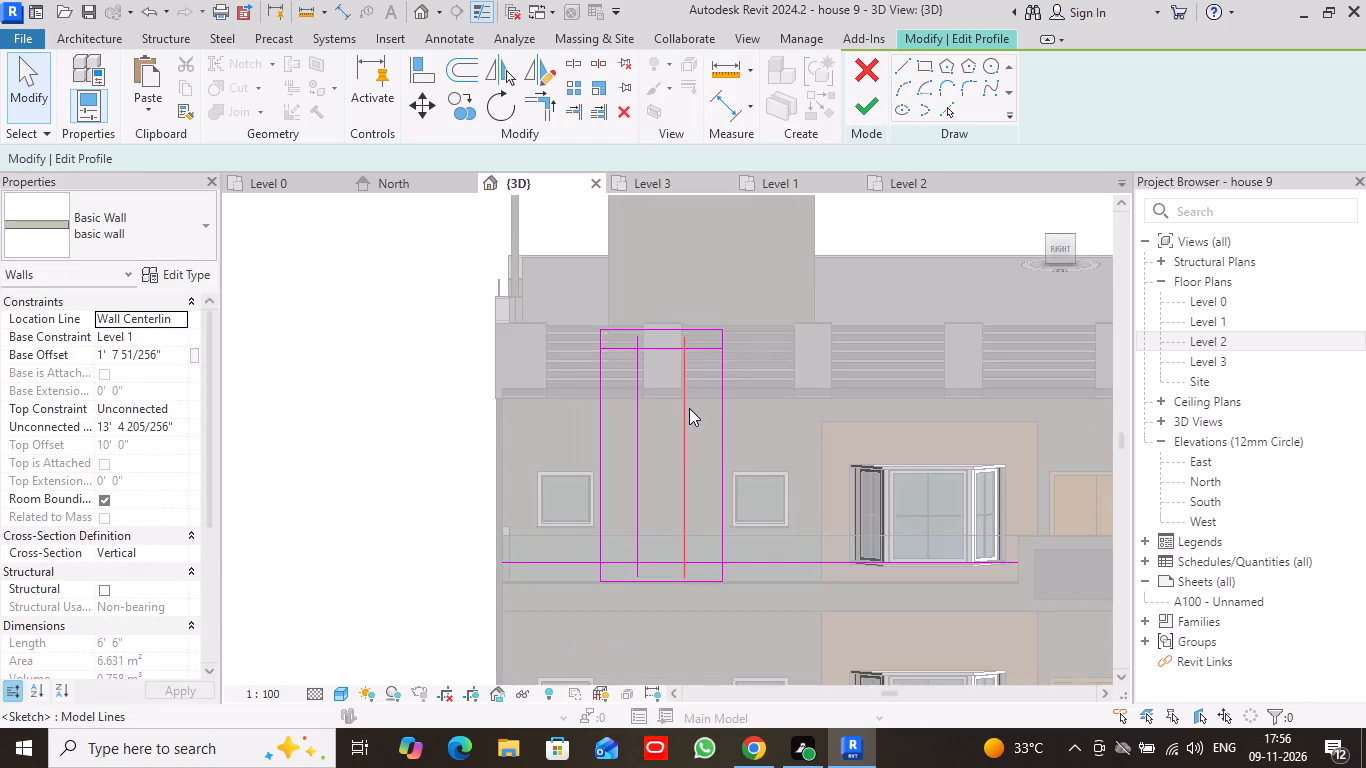
scroll(690, 406, up, 4)
scroll(586, 348, up, 2)
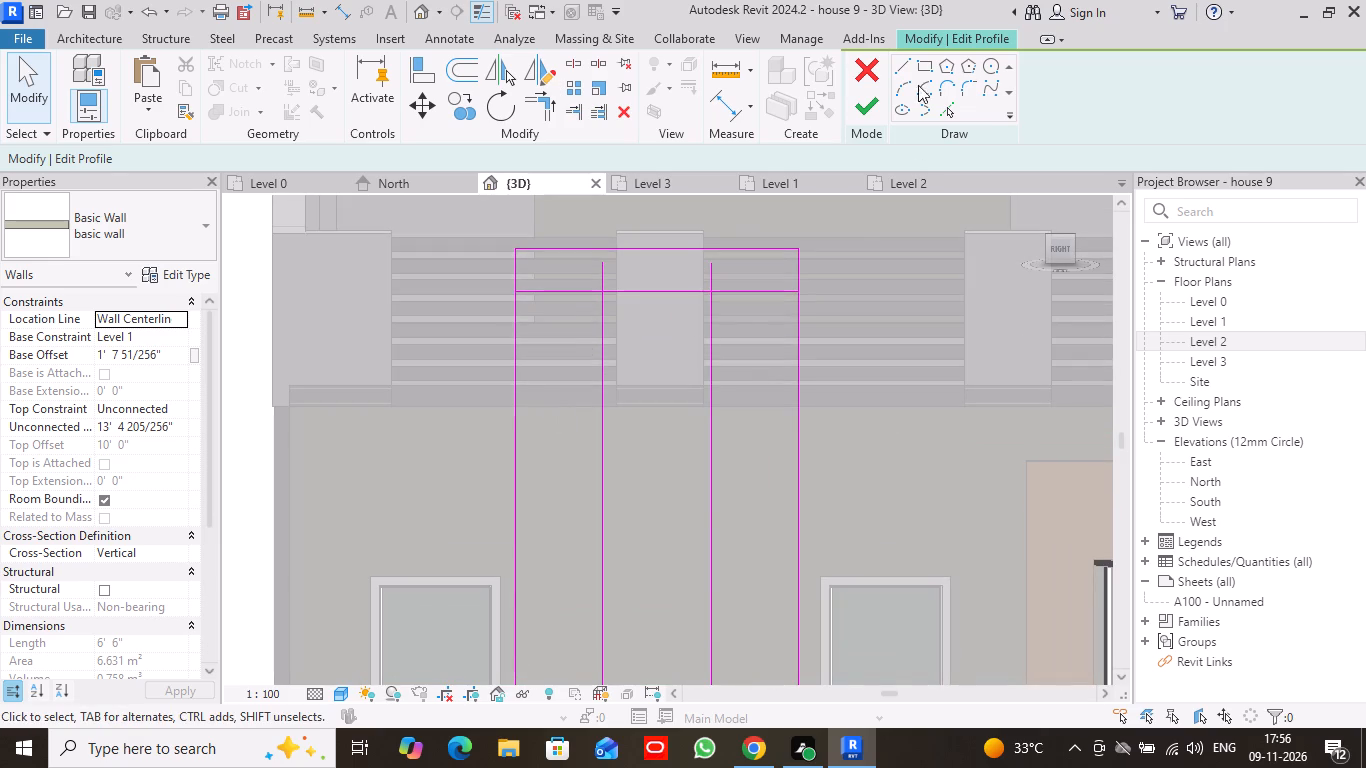
click(546, 107)
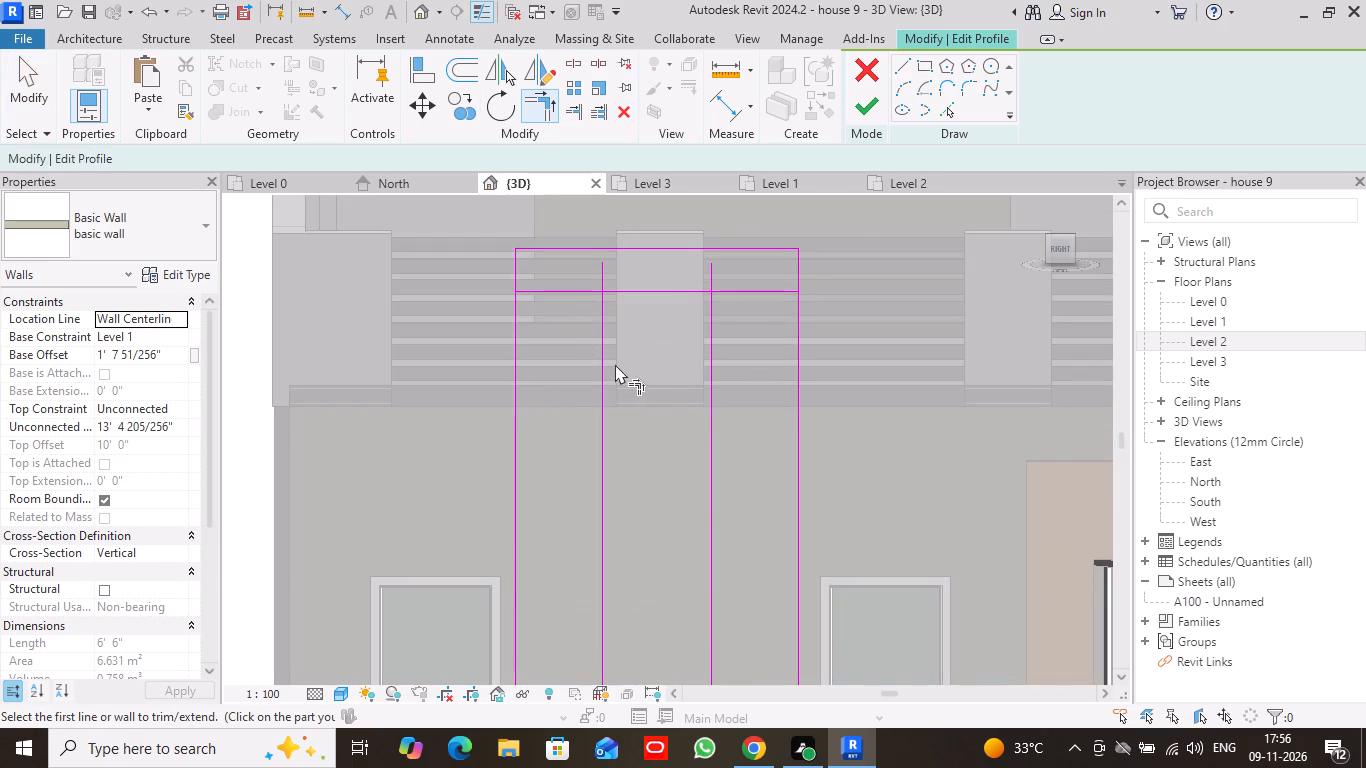
click(601, 366)
click(642, 287)
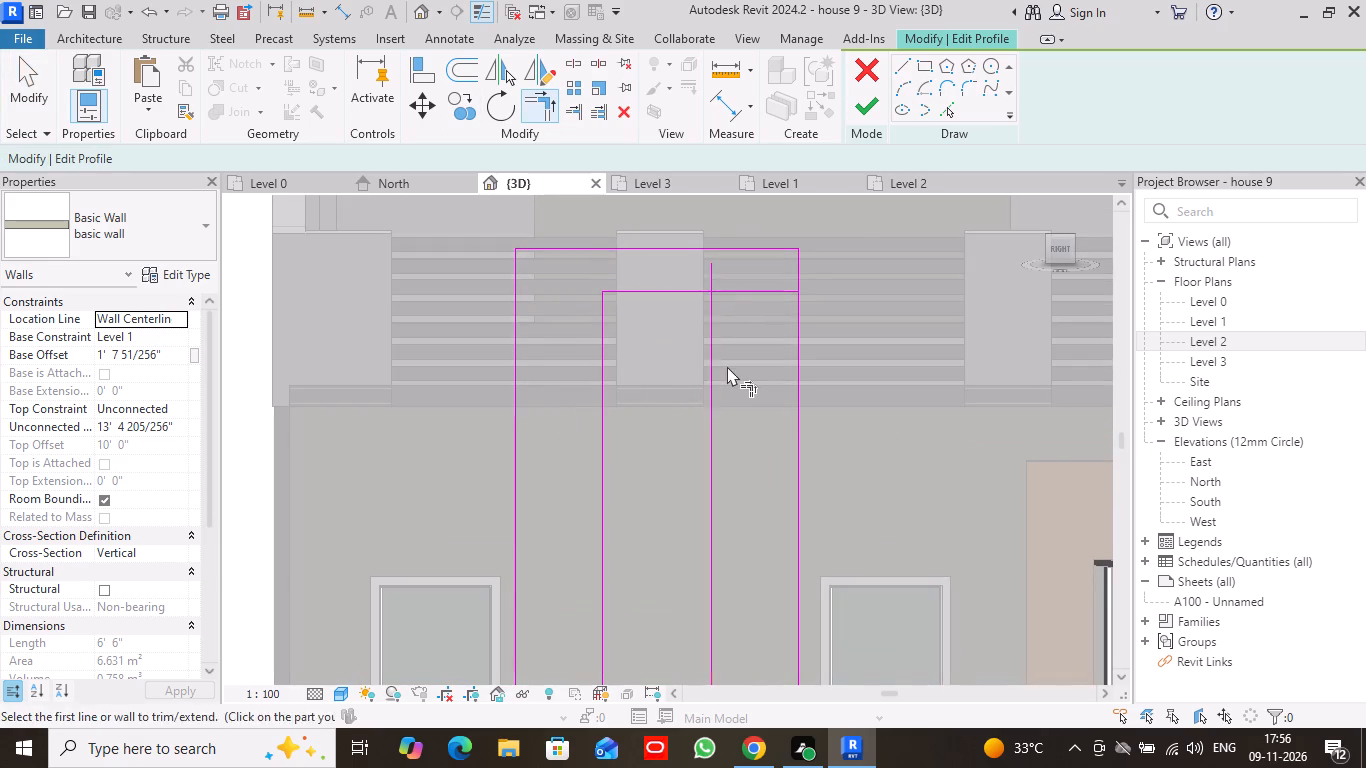
click(712, 363)
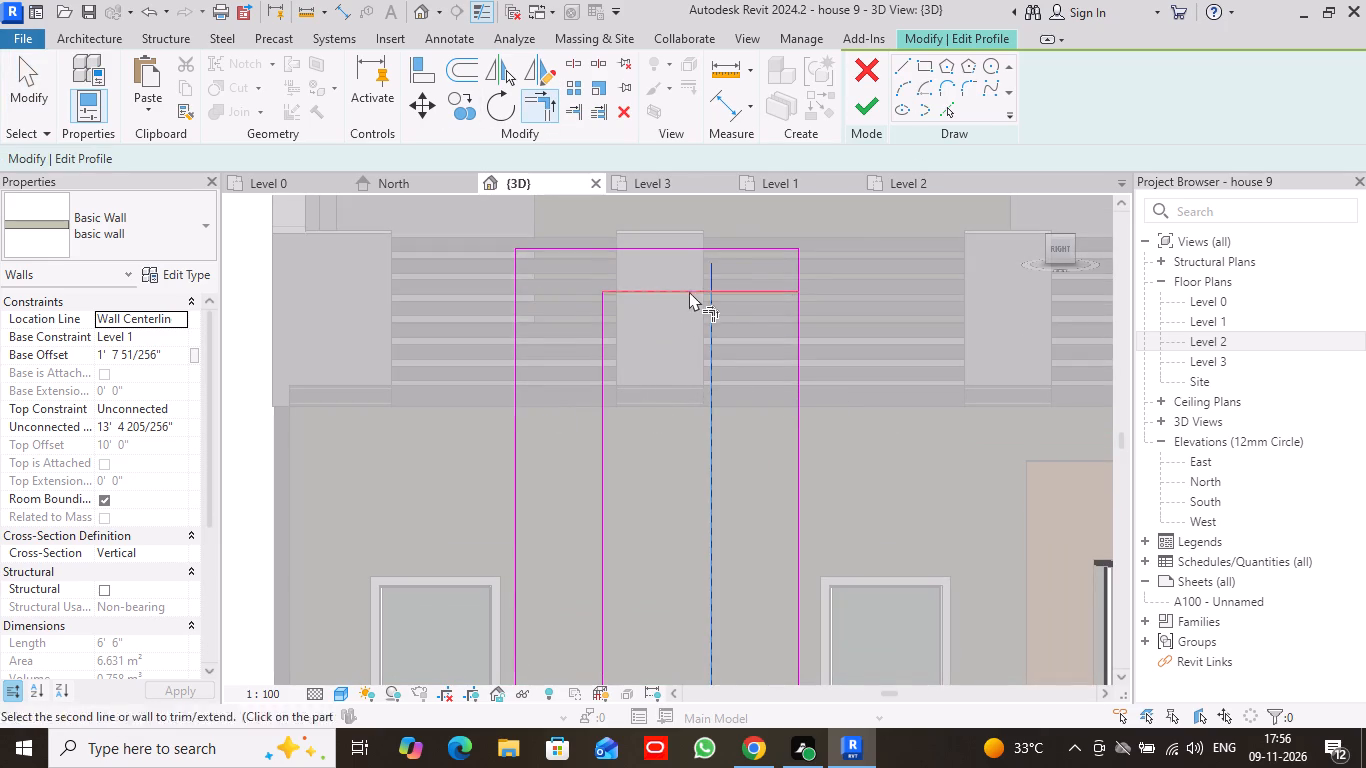
click(688, 287)
scroll(719, 357, down, 5)
middle_drag(750, 472, 757, 355)
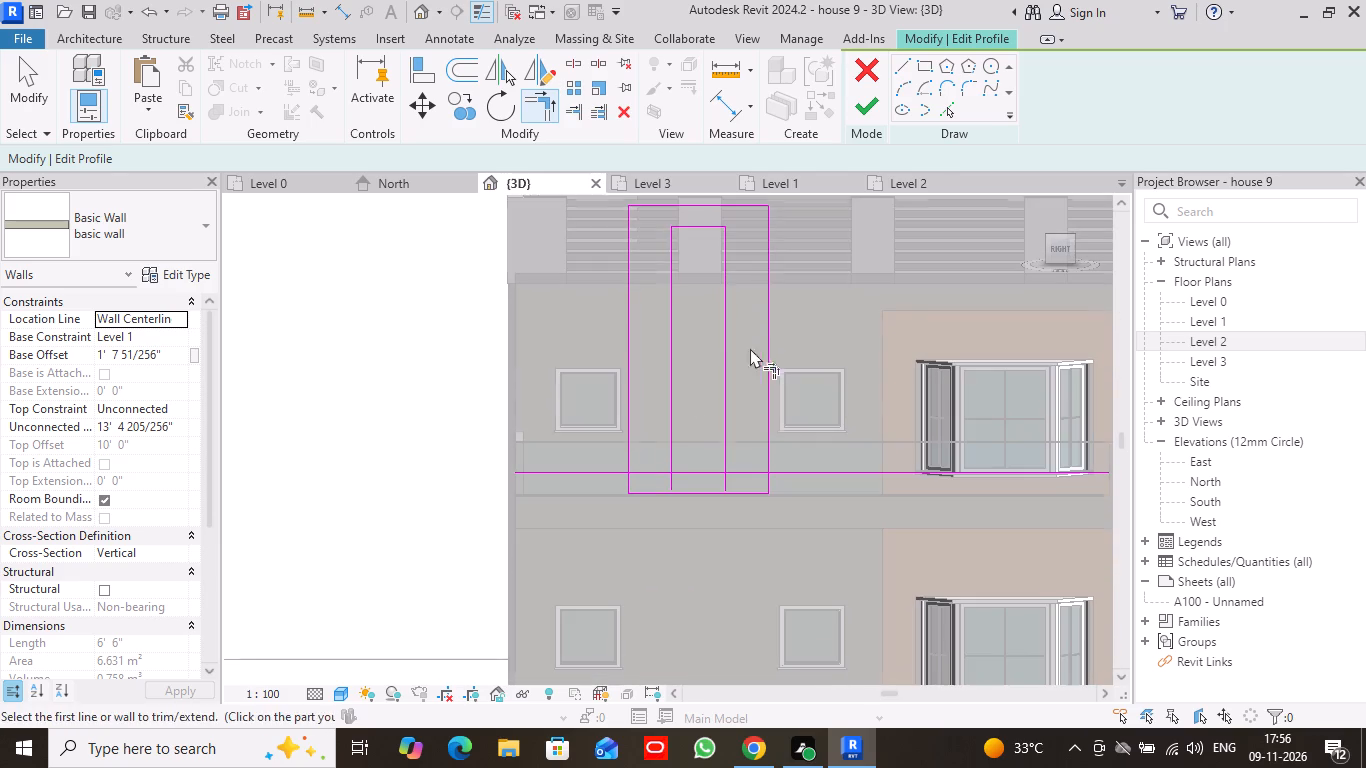
click(672, 438)
click(693, 472)
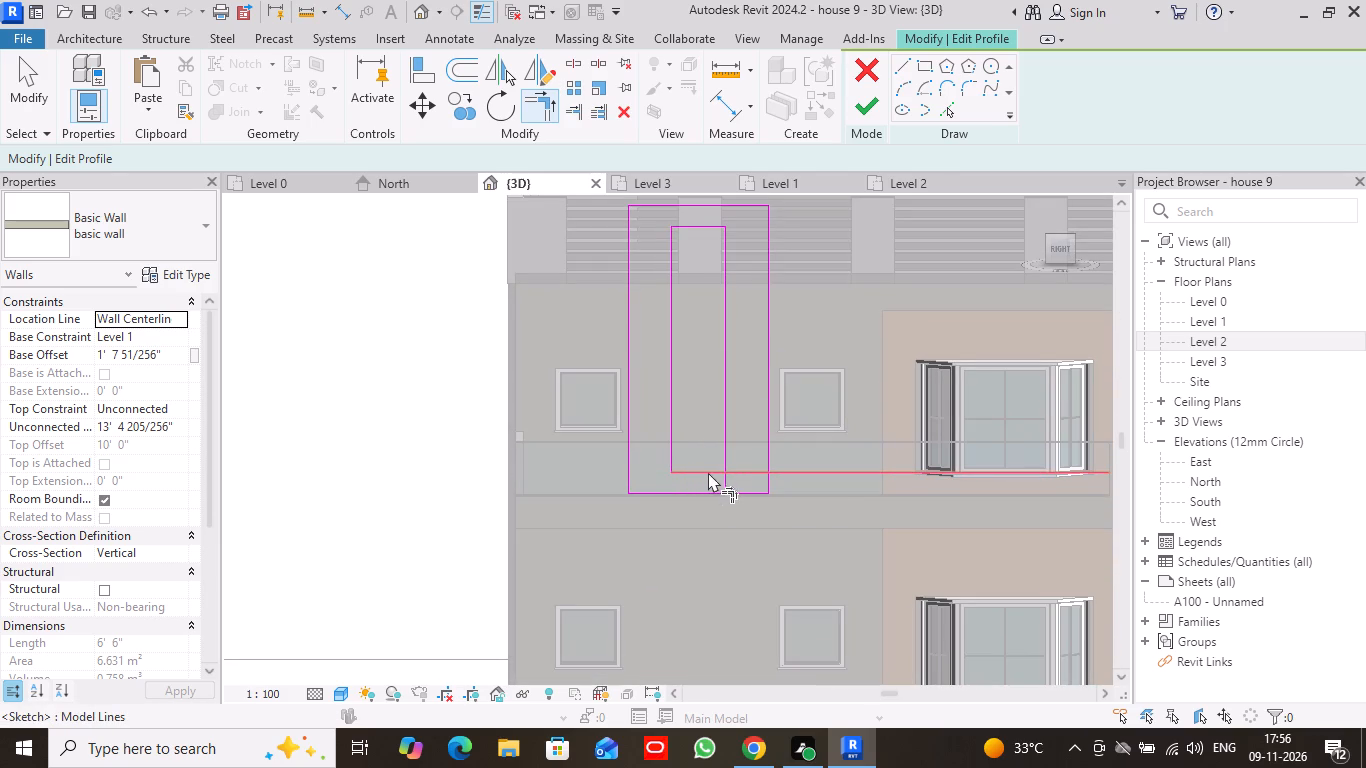
click(724, 424)
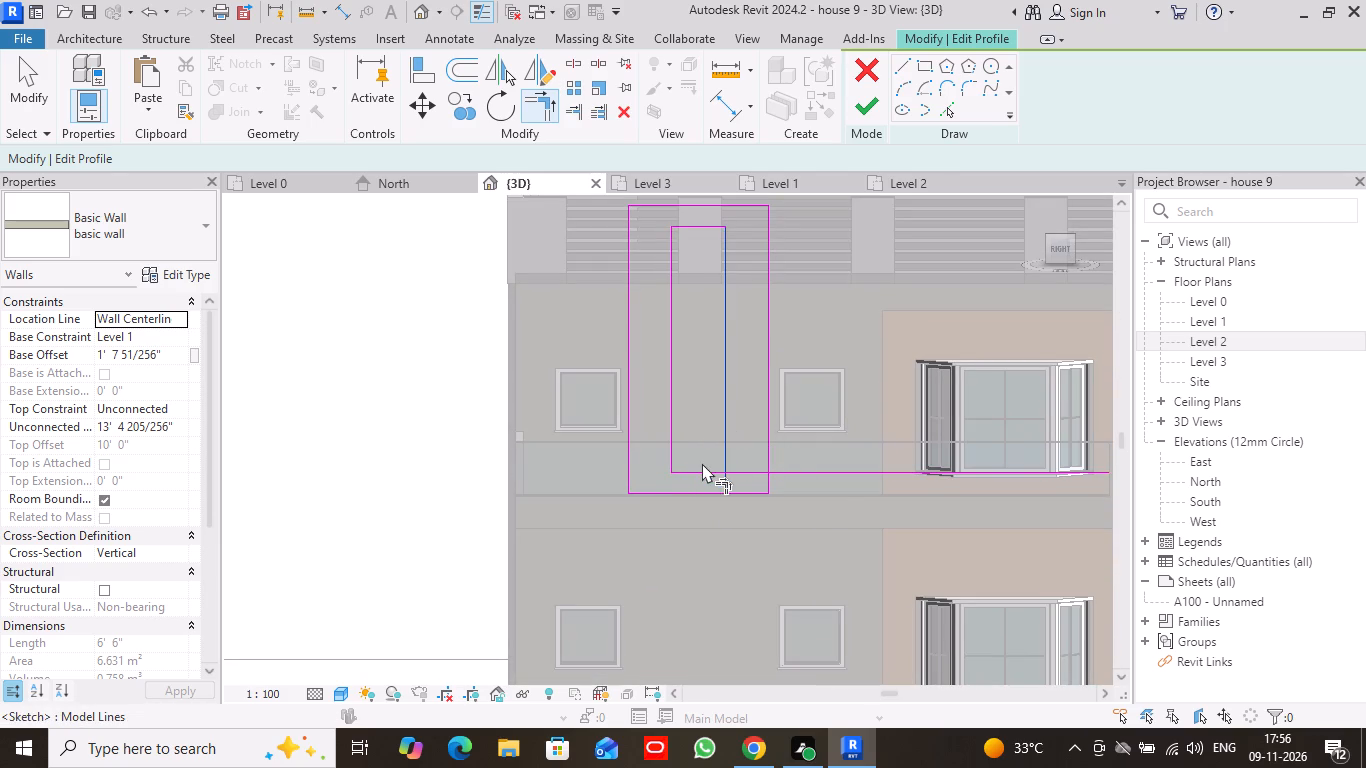
click(704, 470)
Finish the wall's profile edit without saving the project.
scroll(791, 393, down, 3)
middle_drag(822, 306, 779, 350)
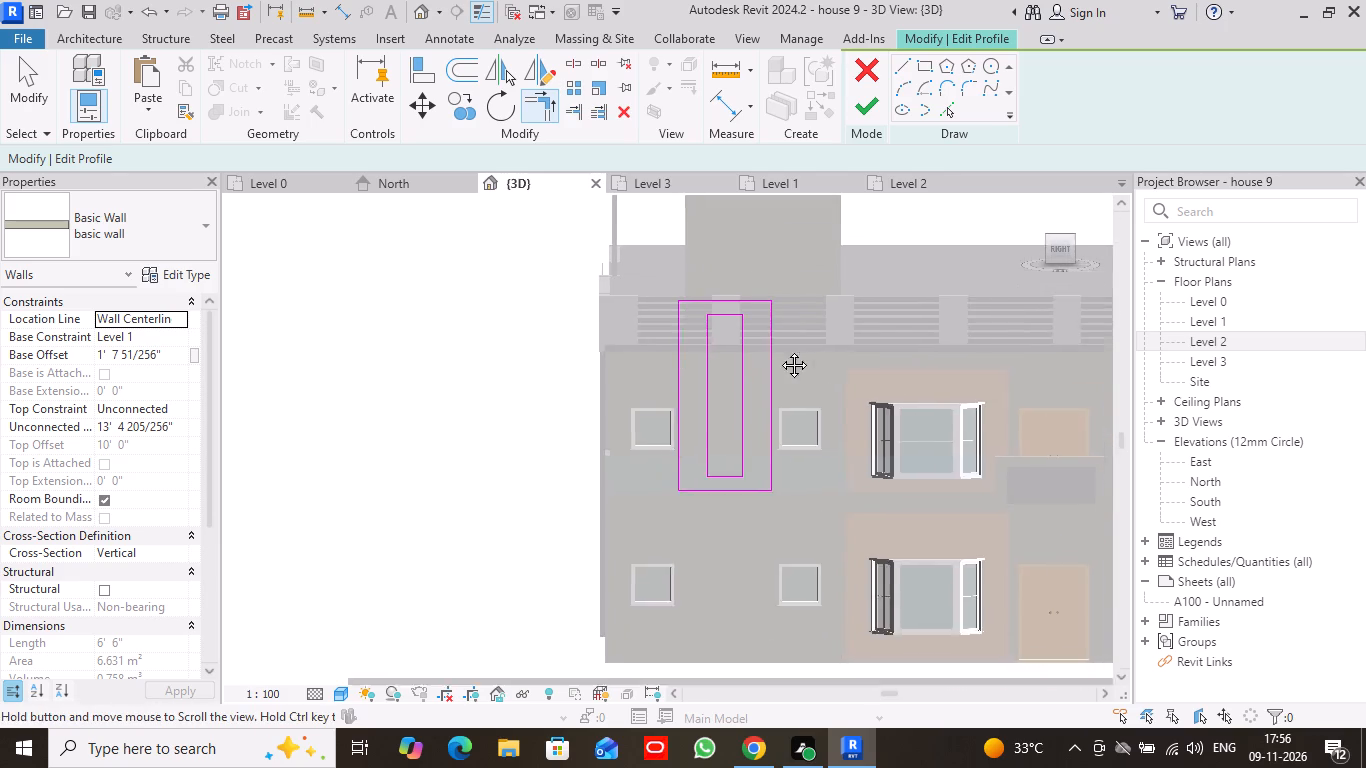
middle_drag(779, 350, 723, 357)
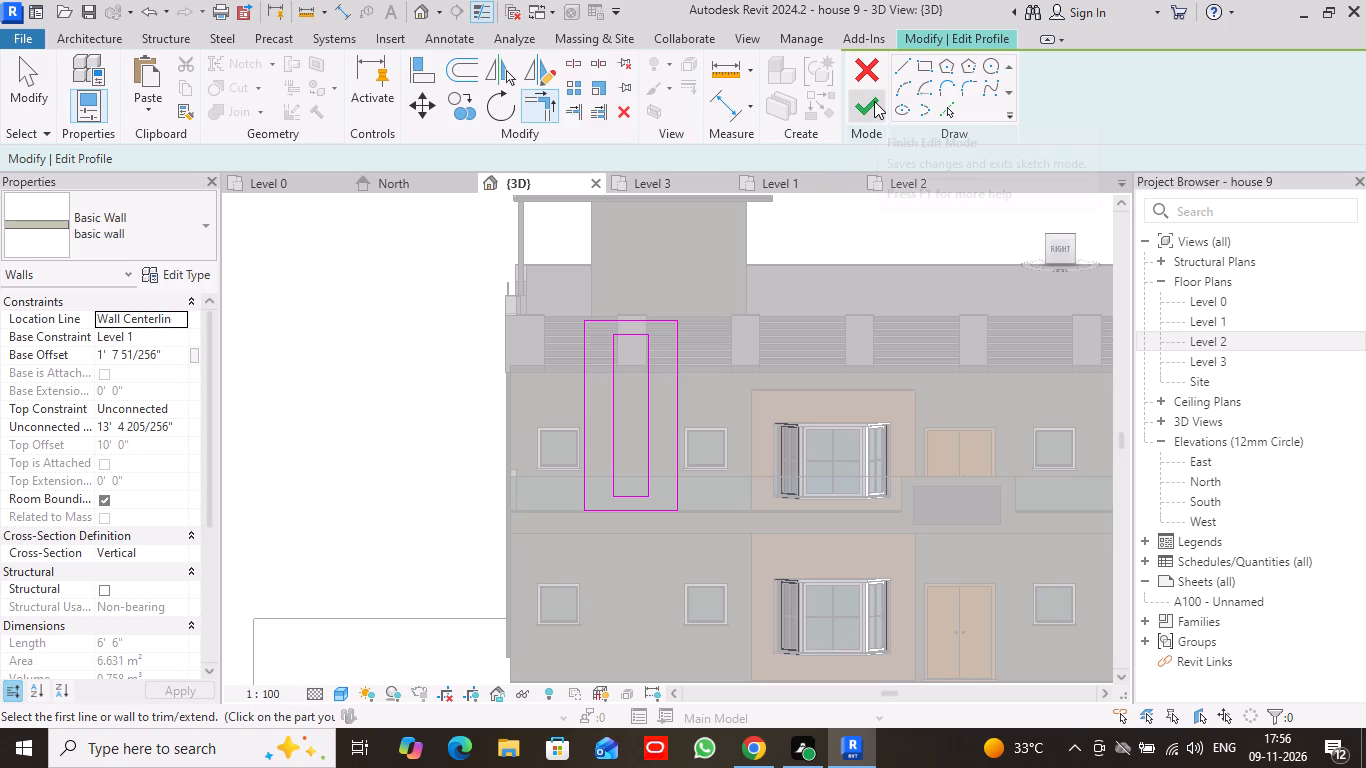
click(874, 101)
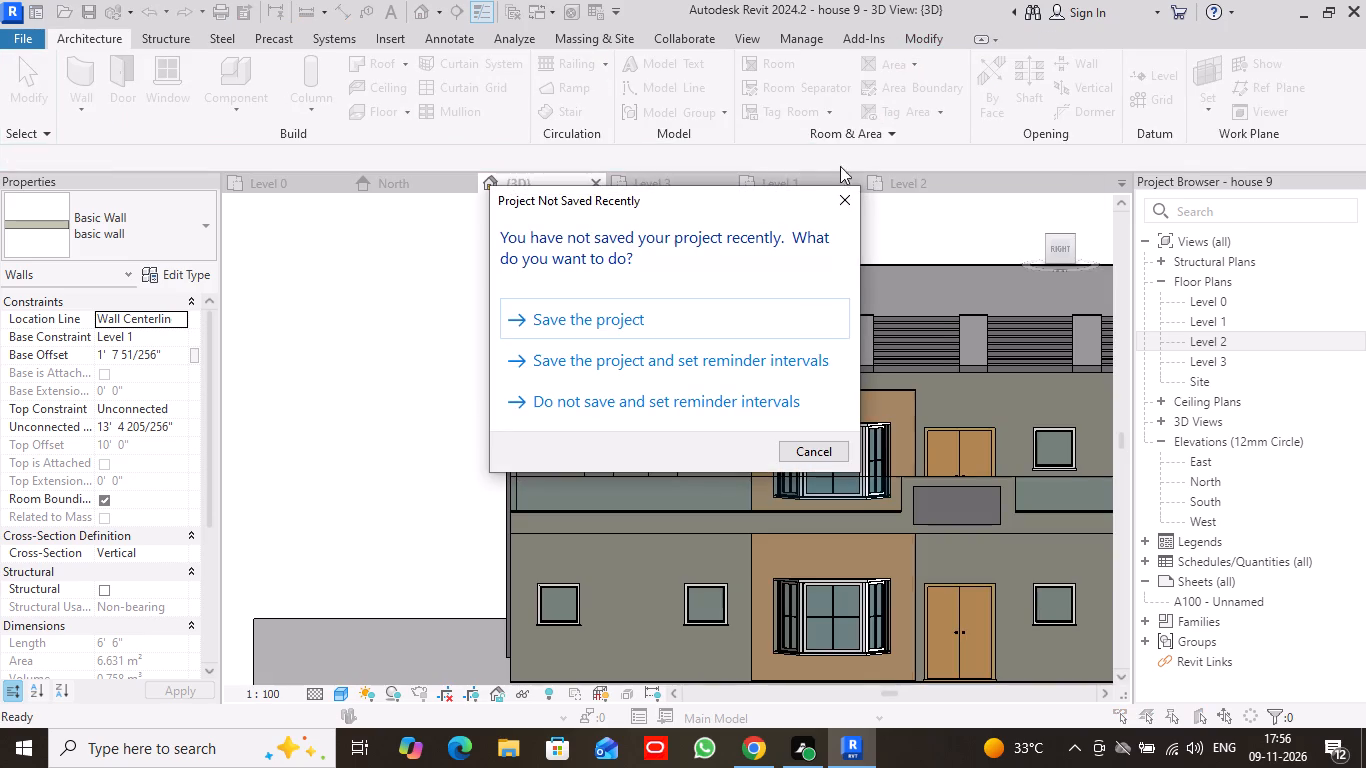
click(844, 193)
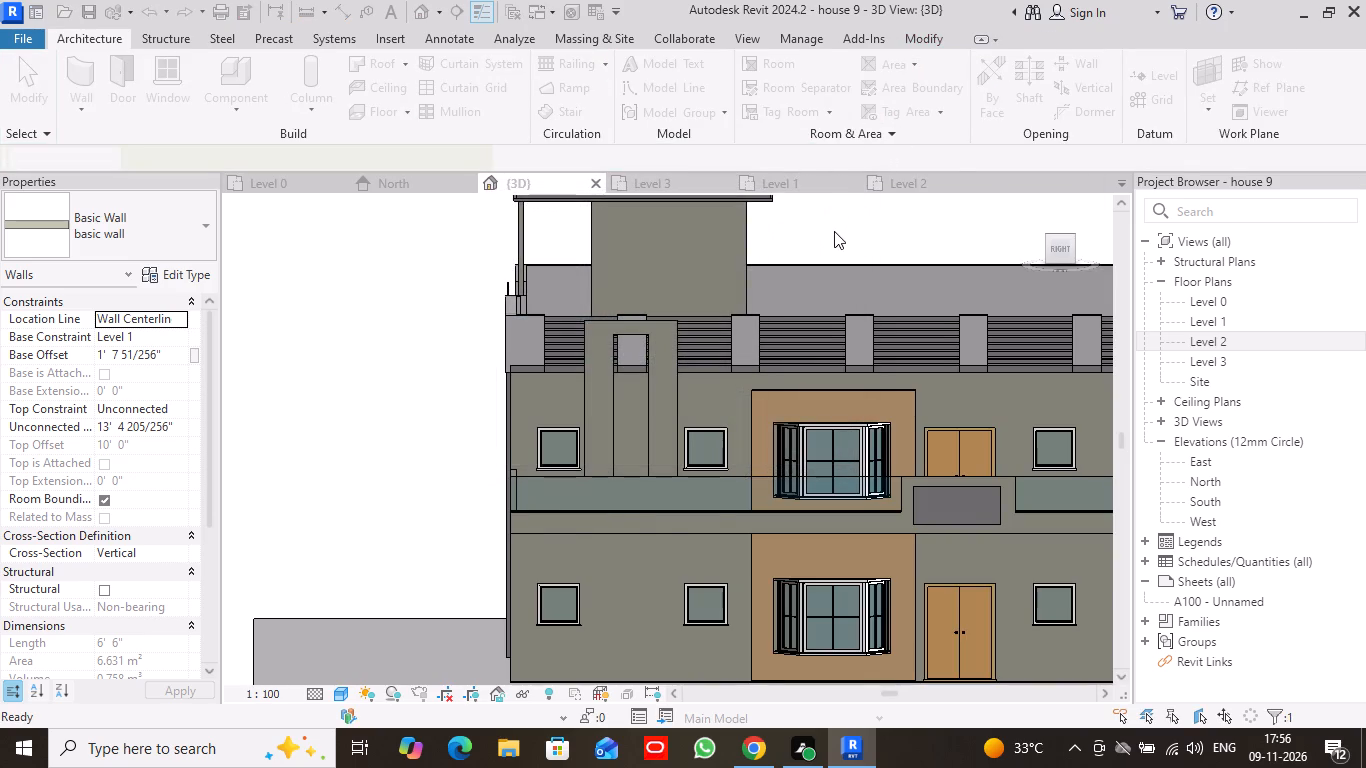
Examine the framed wall and its opening above the Level 1 overhang from several angles in 3D.
drag(1048, 236, 1052, 238)
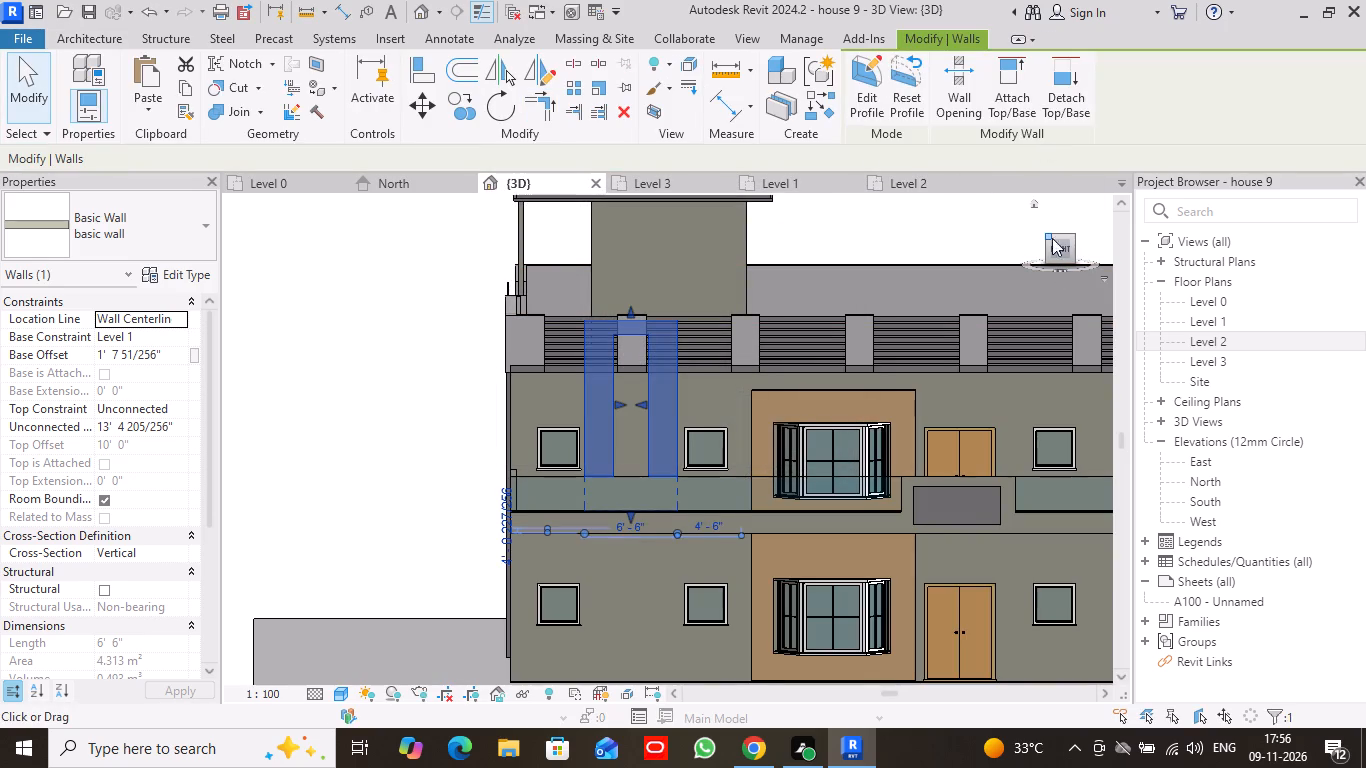
drag(1052, 238, 302, 241)
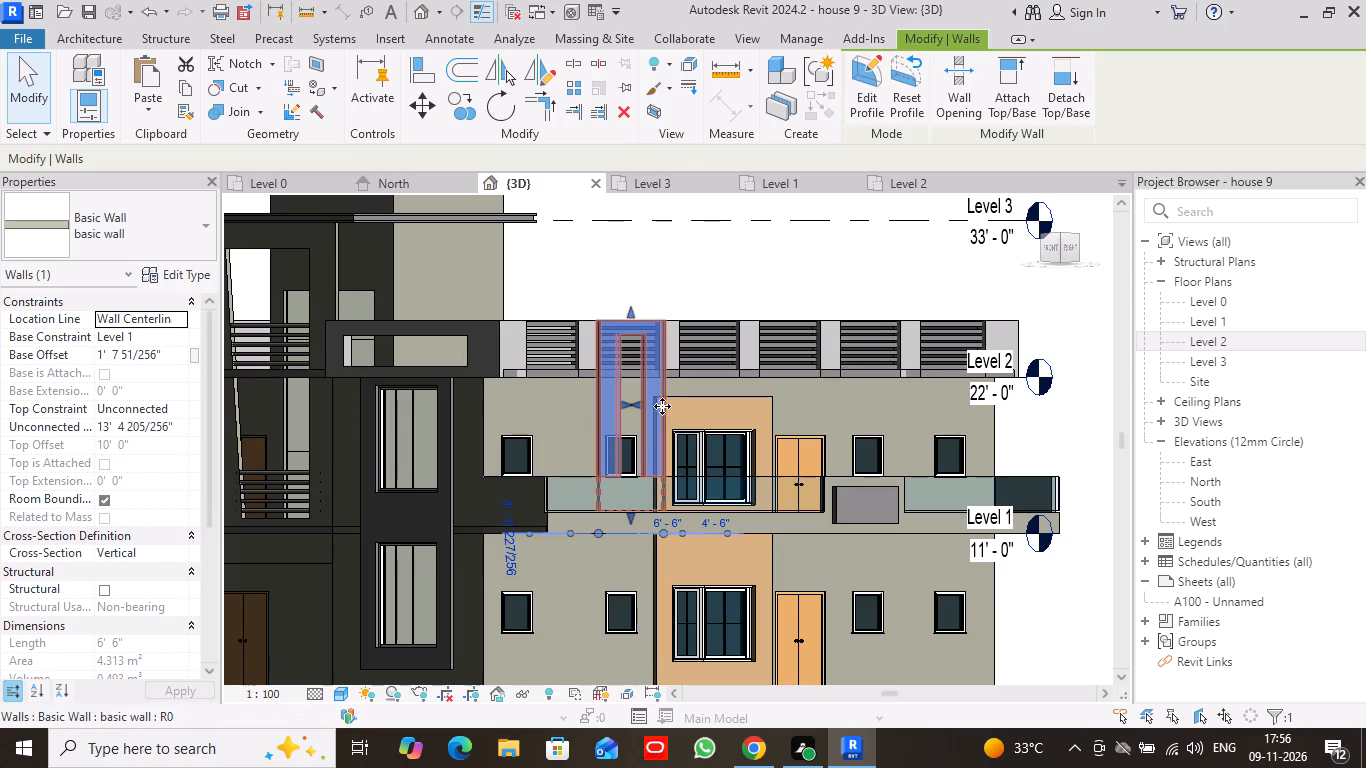
scroll(668, 393, up, 3)
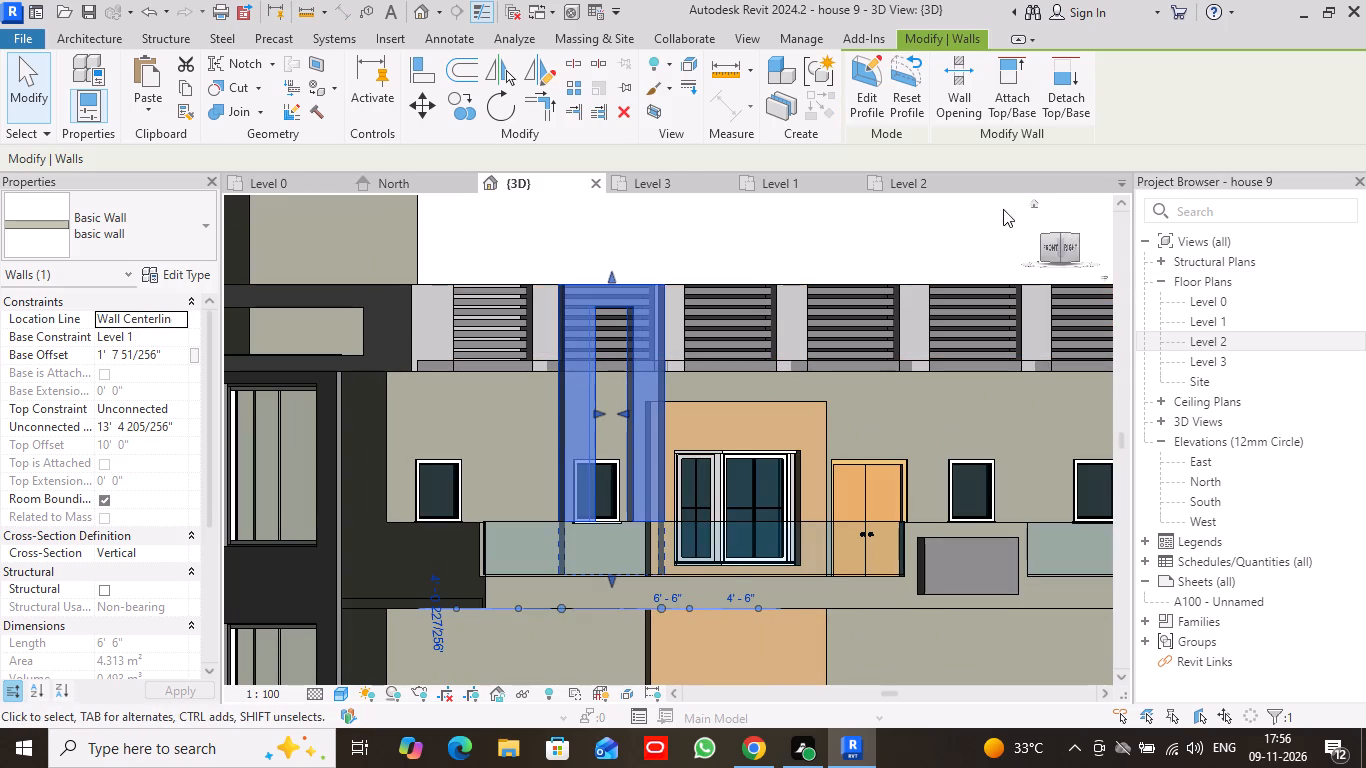
click(817, 236)
scroll(713, 283, down, 2)
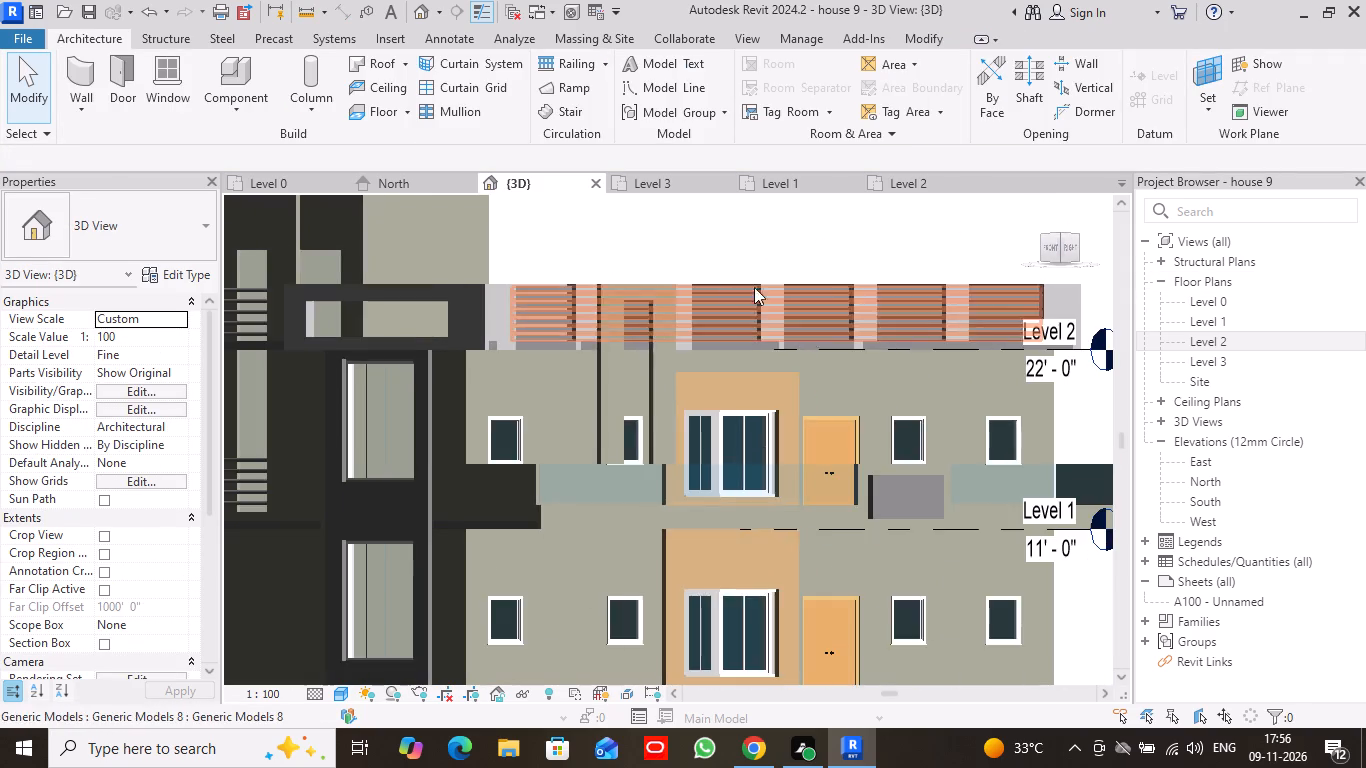
drag(1058, 251, 1066, 262)
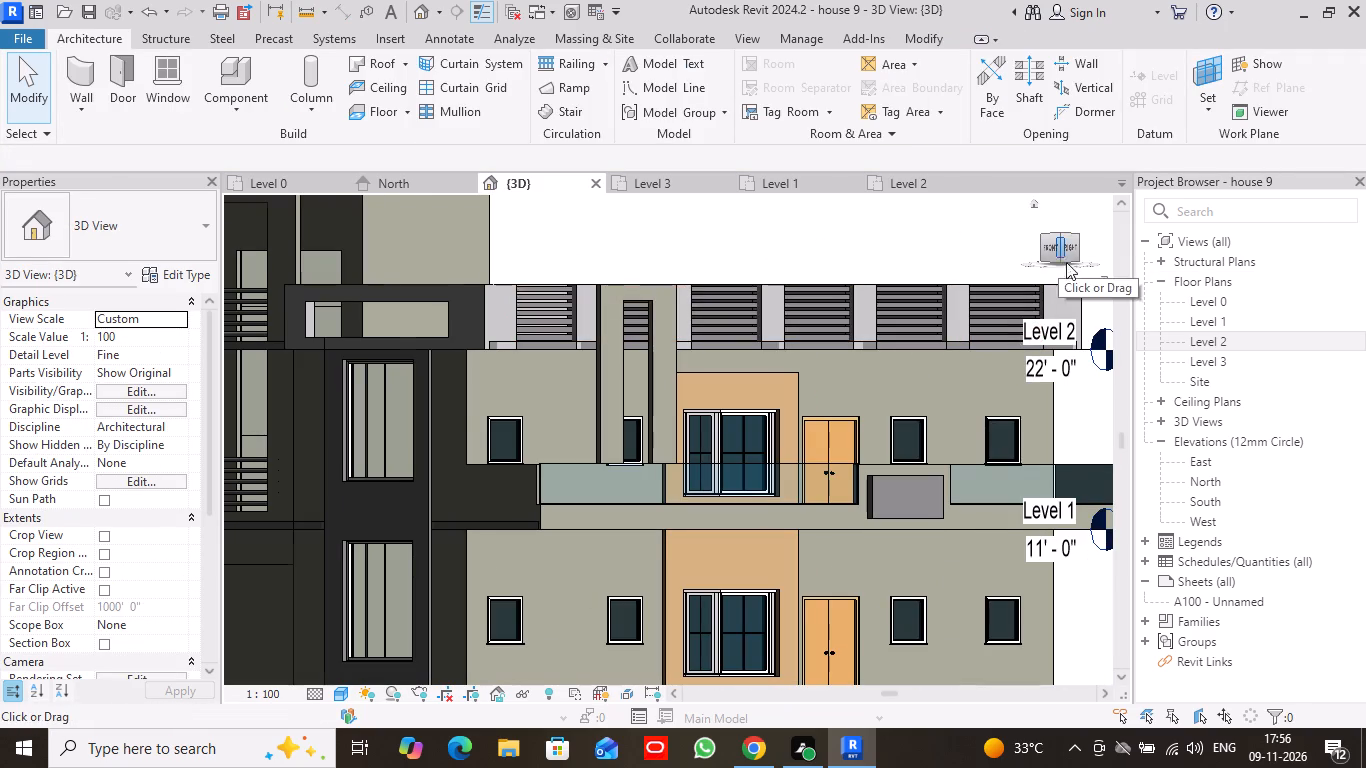
drag(1066, 262, 230, 320)
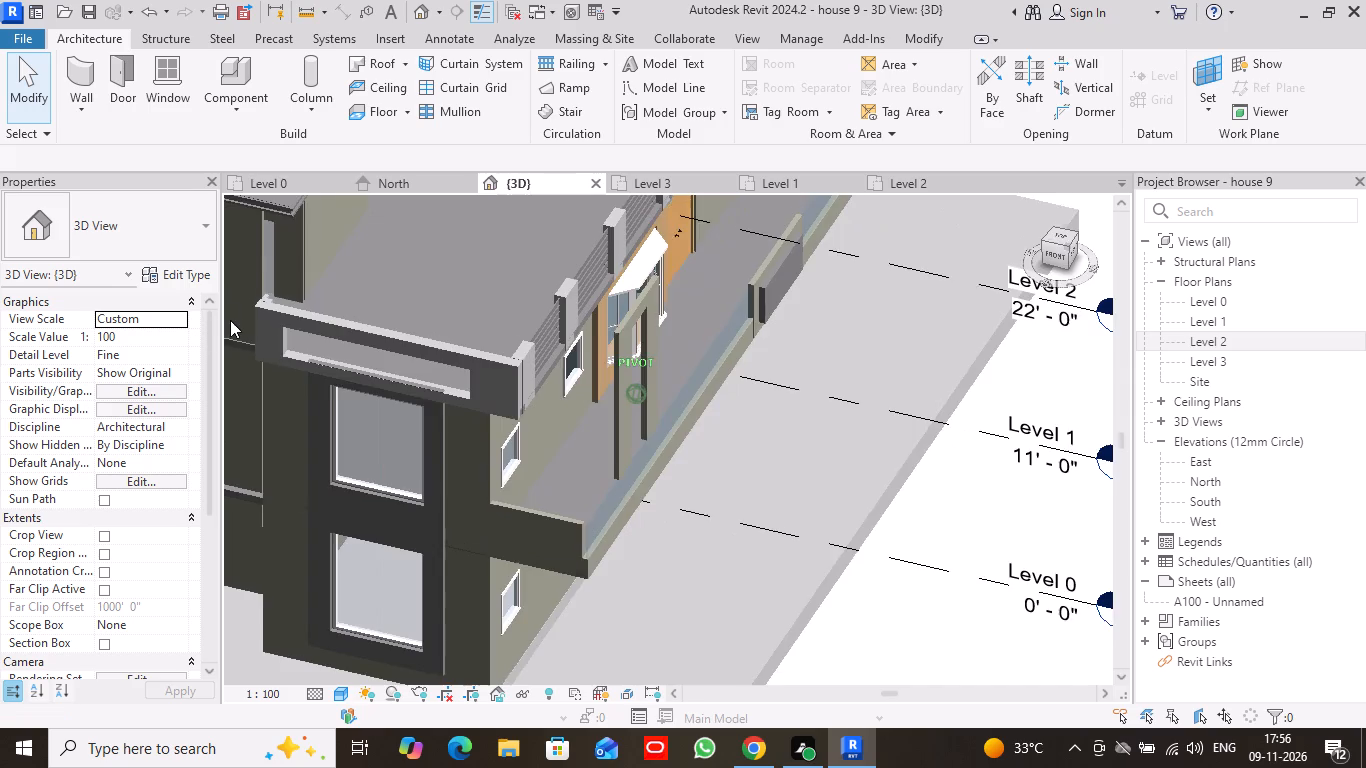
drag(230, 320, 968, 257)
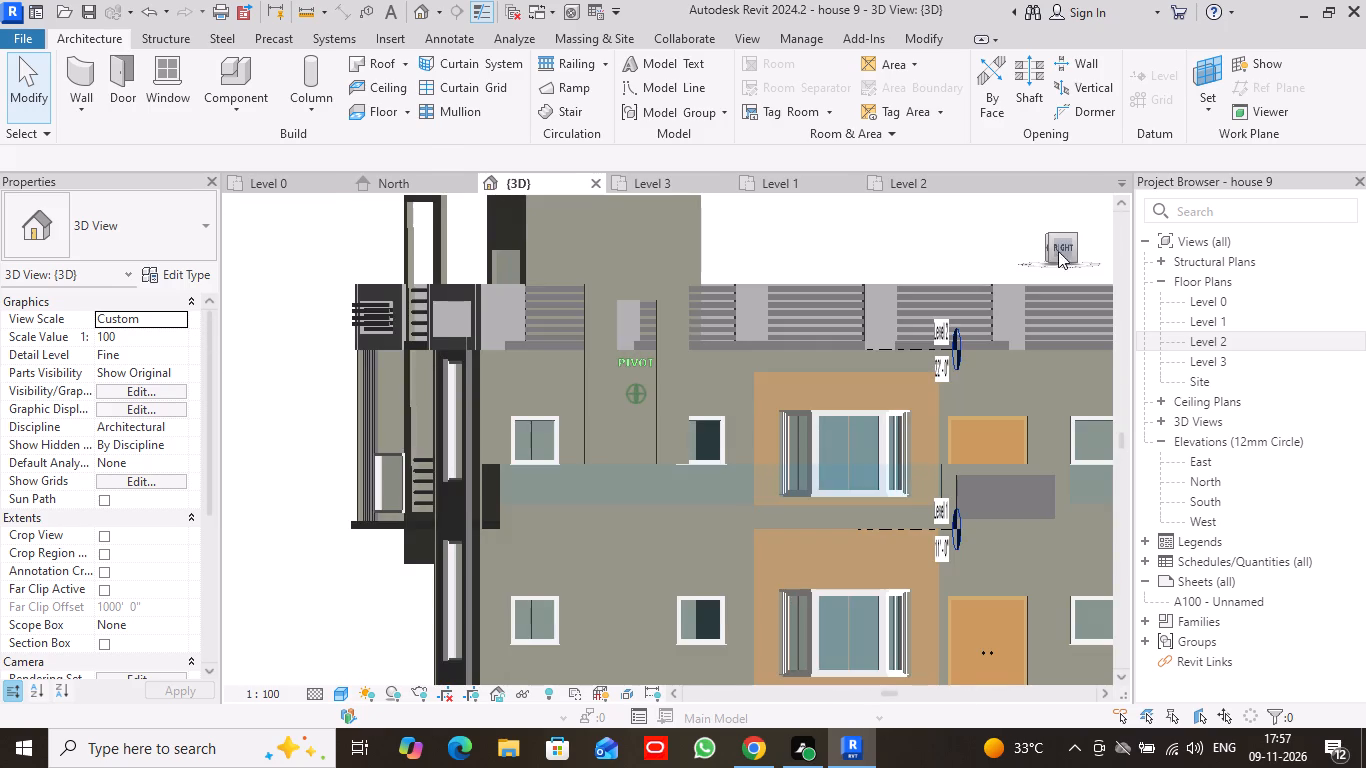
Examine the framed wall above the Level 1 overhang from the side and from above in 3D.
click(678, 426)
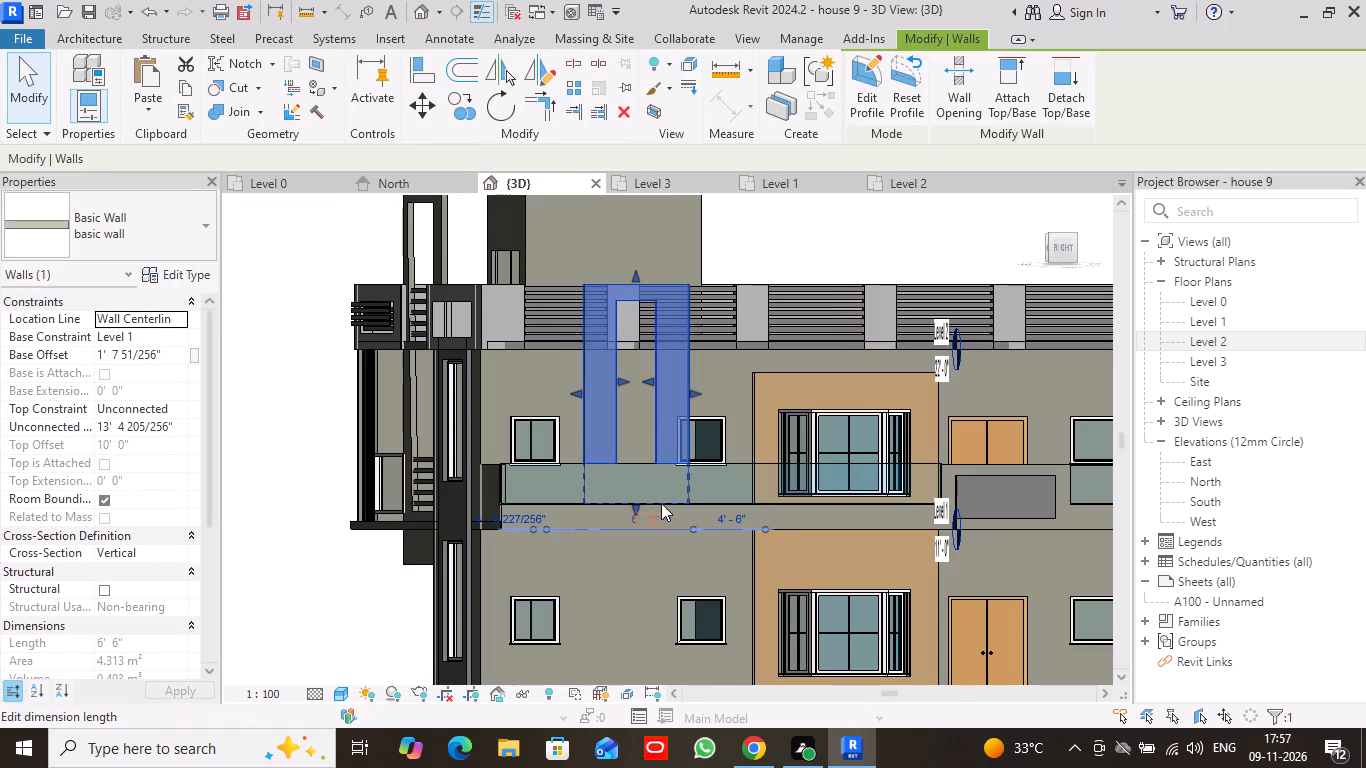
click(27, 75)
scroll(687, 312, down, 2)
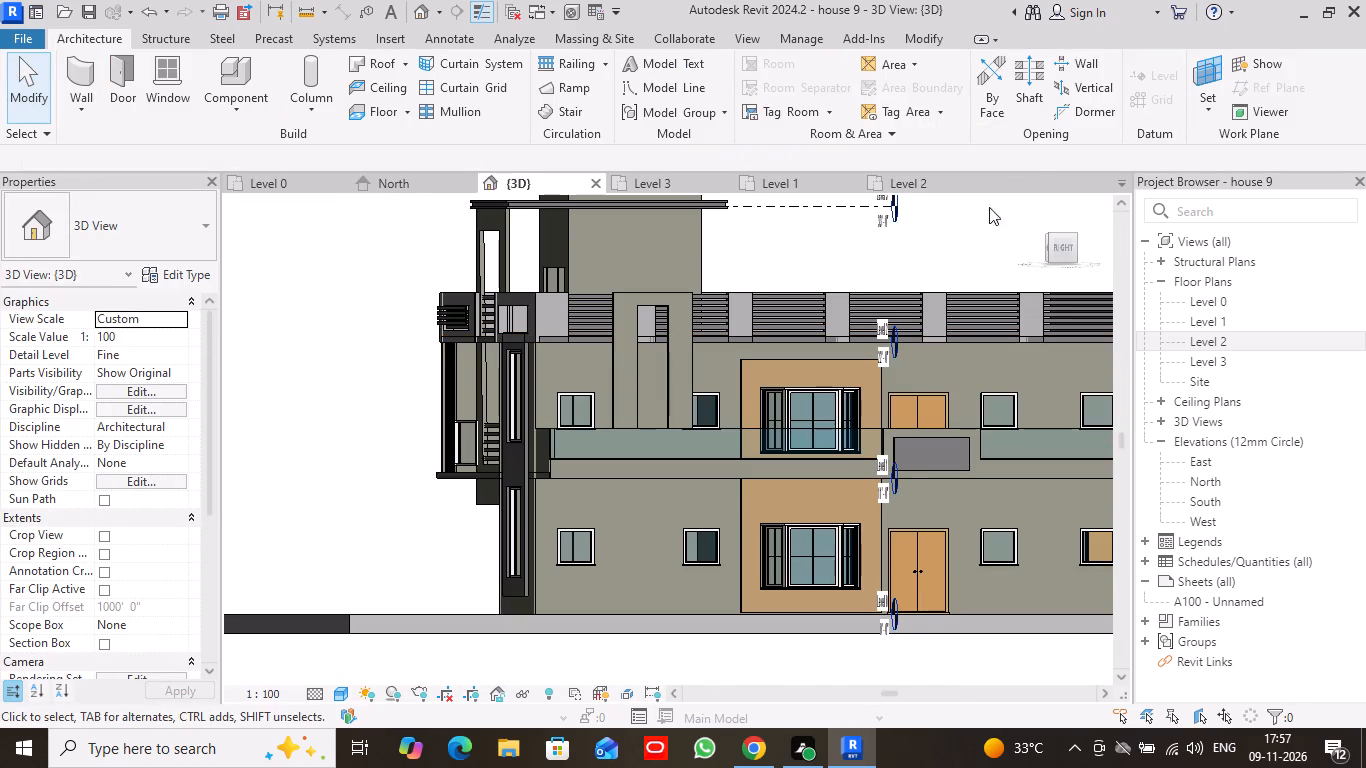
drag(1049, 234, 1076, 276)
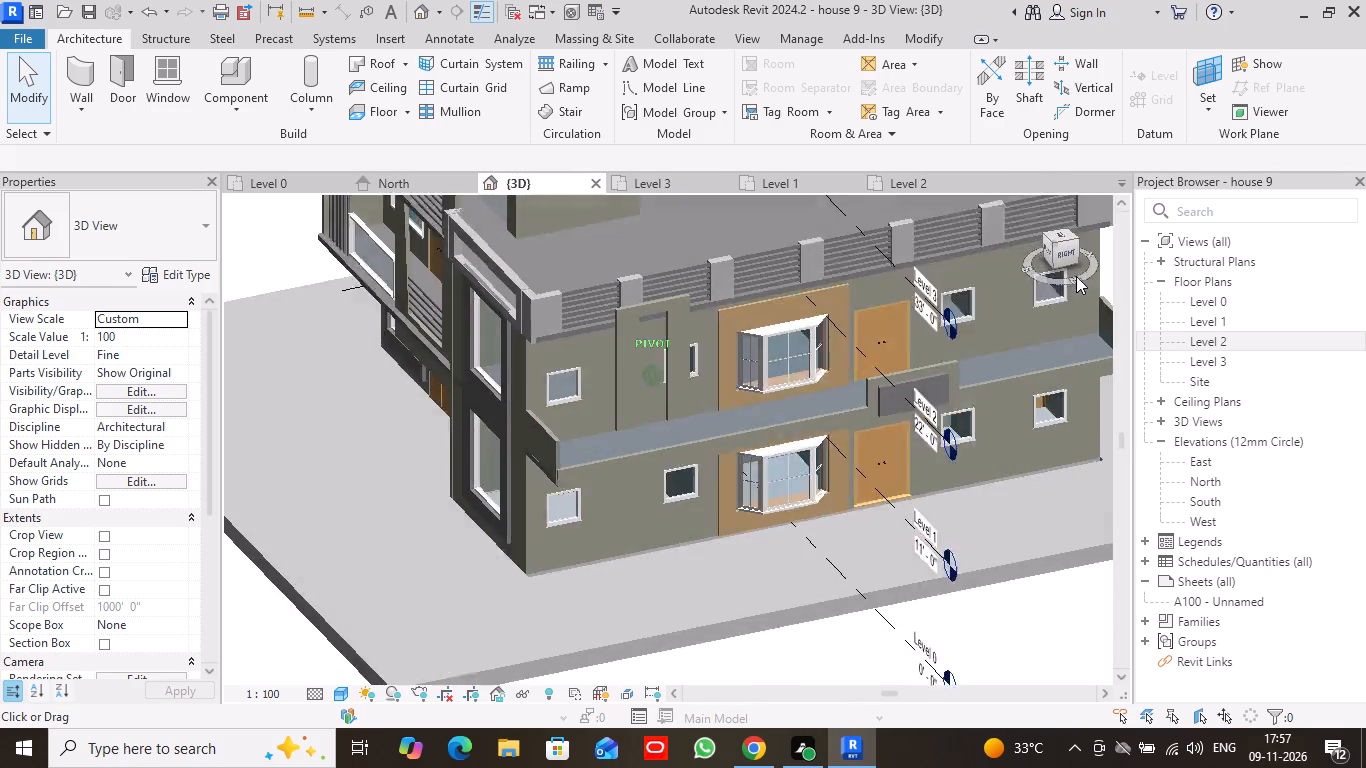
drag(1076, 276, 1046, 392)
Open the Level 1 floor plan and examine the overhang strip between the house wall and the framed wall.
click(798, 181)
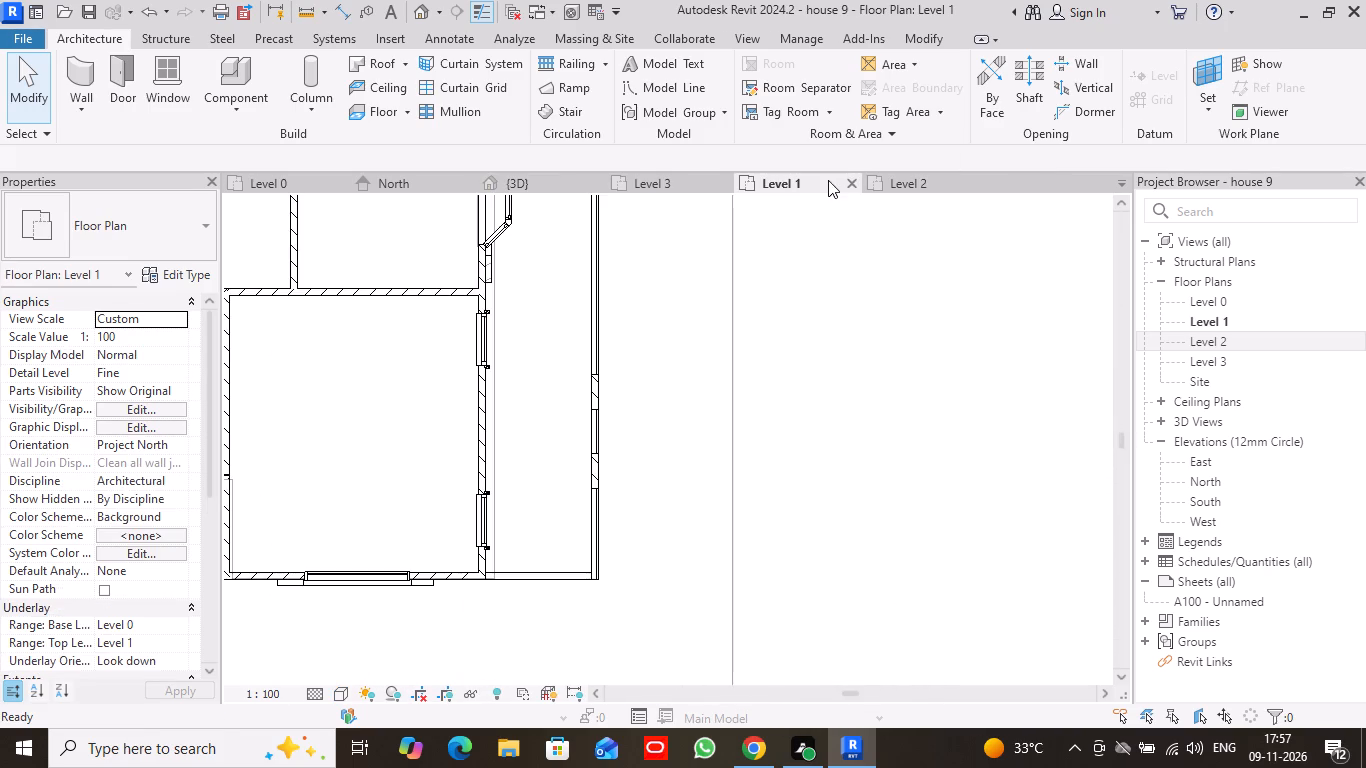
scroll(838, 196, down, 3)
middle_click(714, 346)
scroll(714, 346, up, 1)
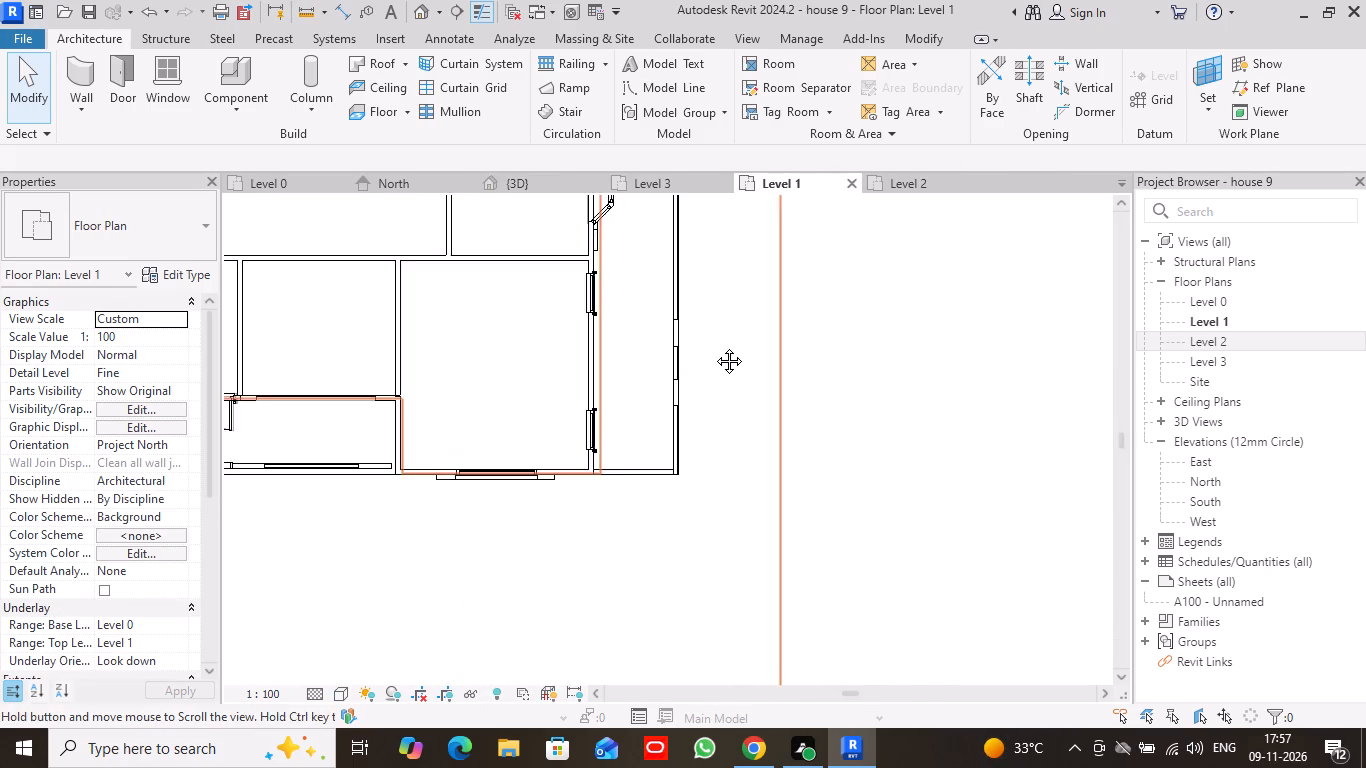
scroll(714, 346, up, 4)
middle_drag(715, 333, 762, 217)
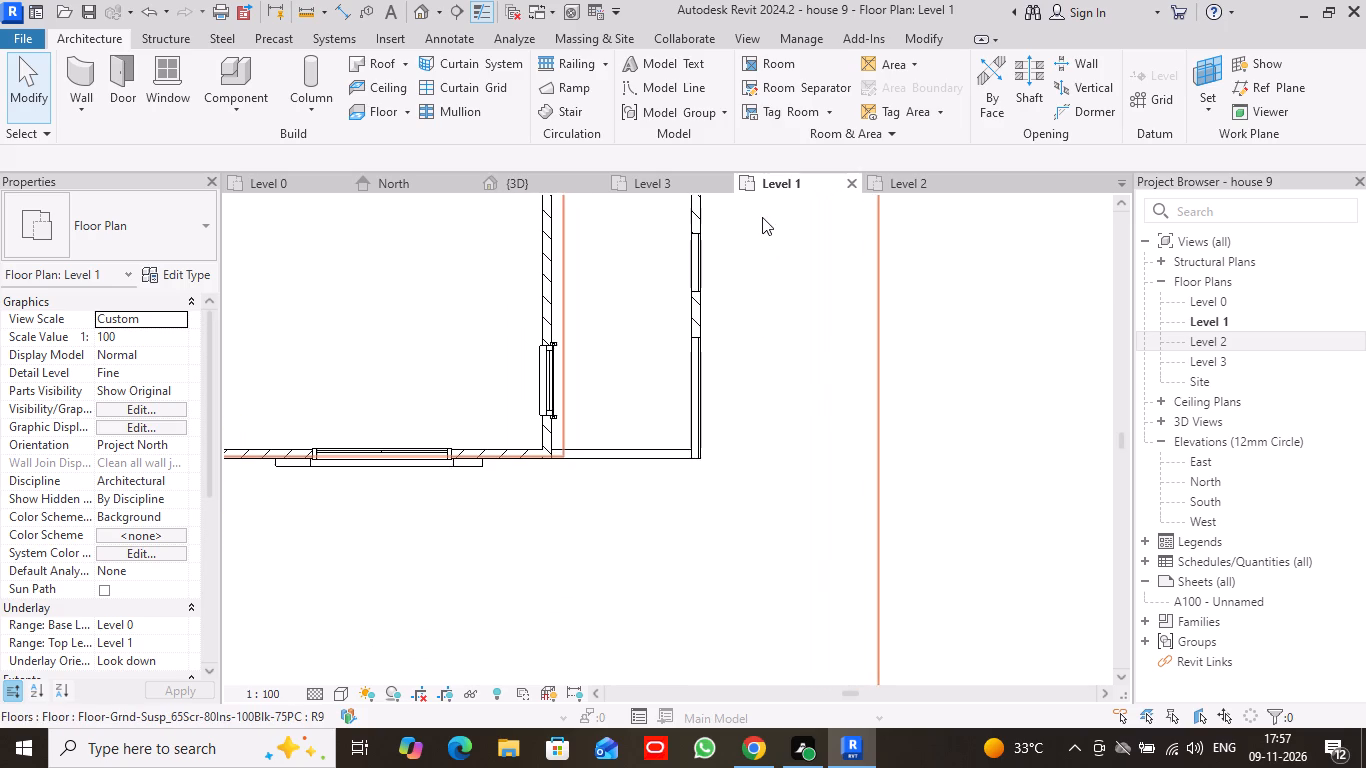
scroll(756, 255, down, 1)
scroll(788, 265, up, 1)
middle_drag(585, 217, 629, 387)
scroll(625, 331, down, 1)
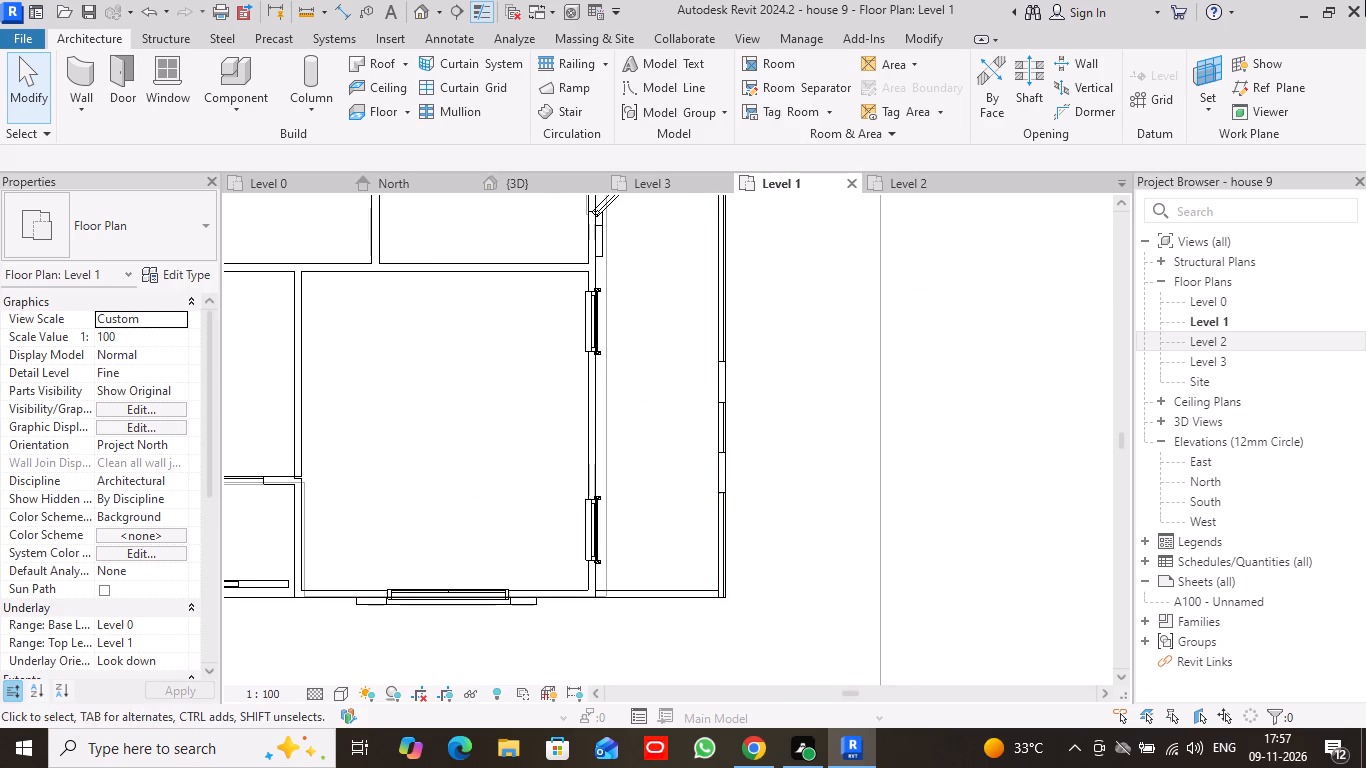
middle_drag(676, 387, 571, 332)
scroll(685, 360, up, 1)
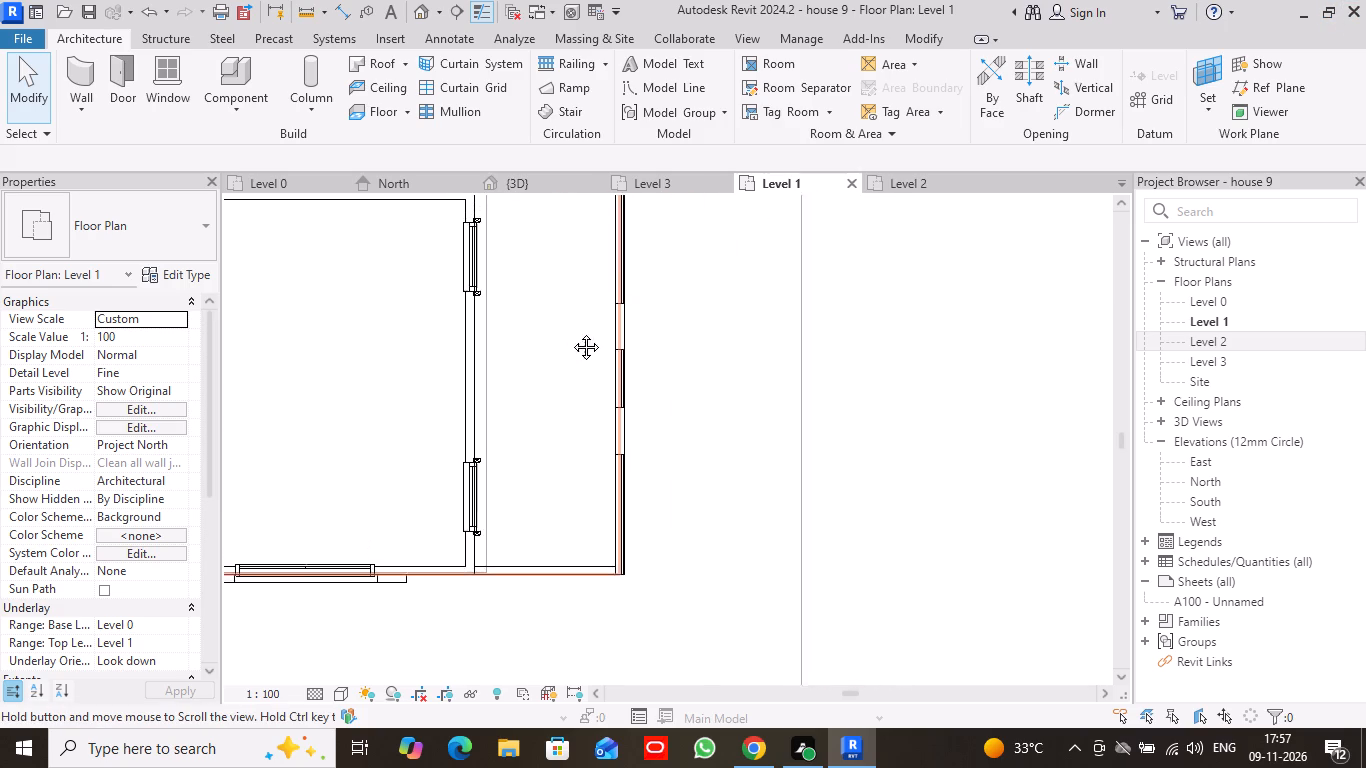
middle_drag(571, 332, 596, 324)
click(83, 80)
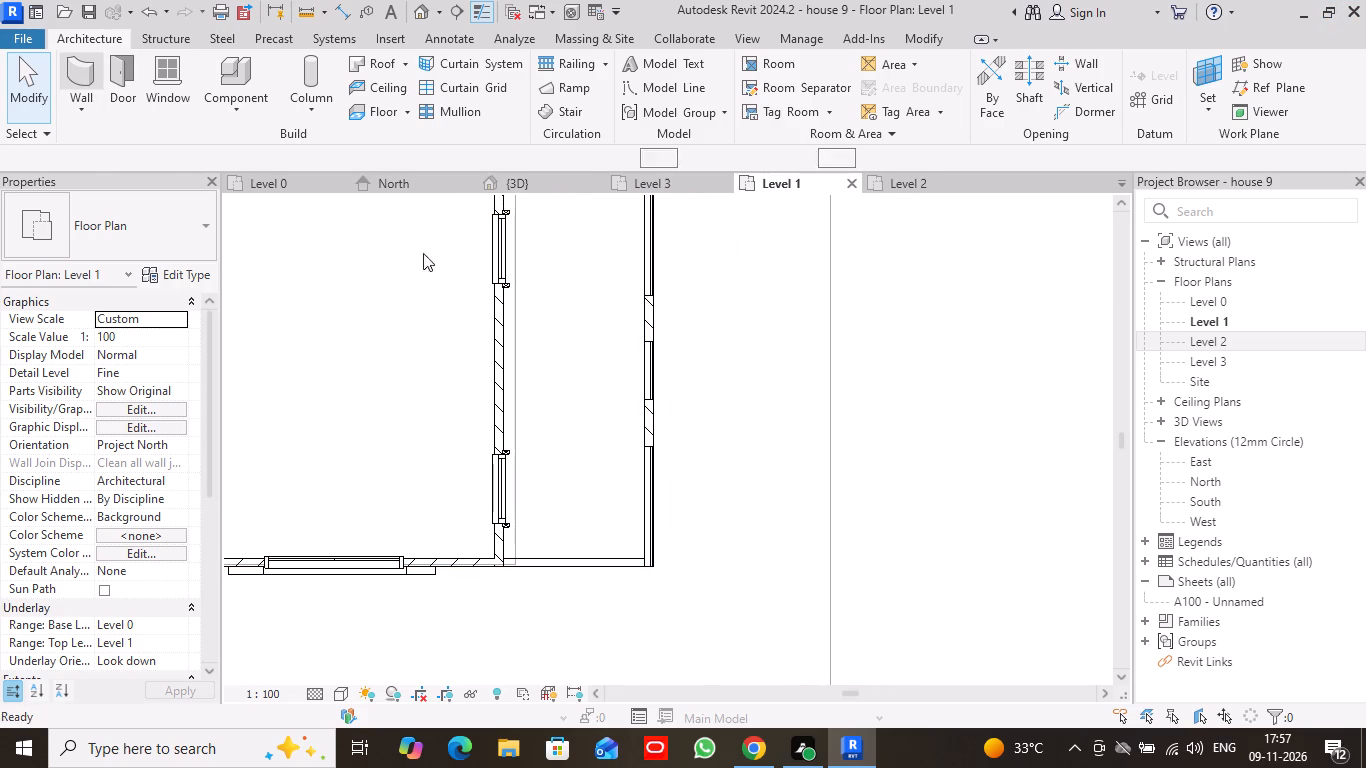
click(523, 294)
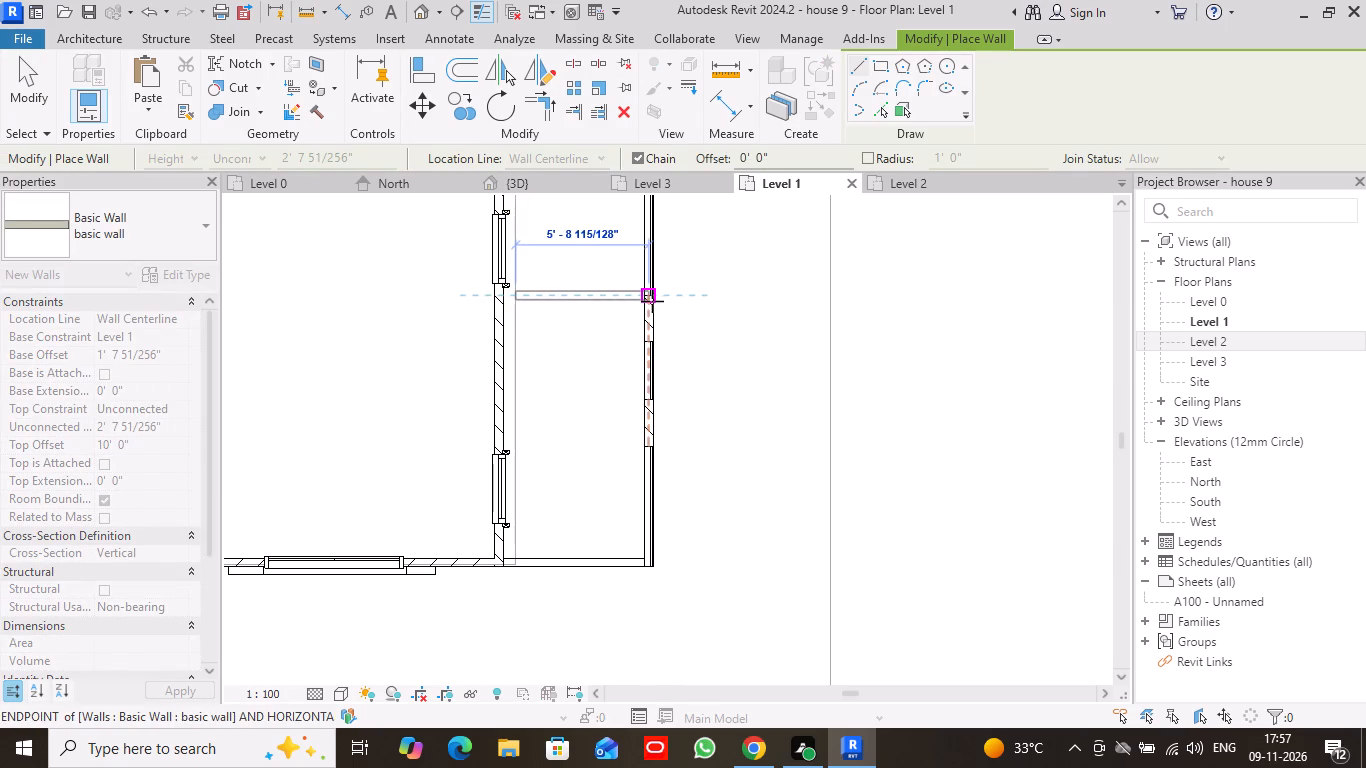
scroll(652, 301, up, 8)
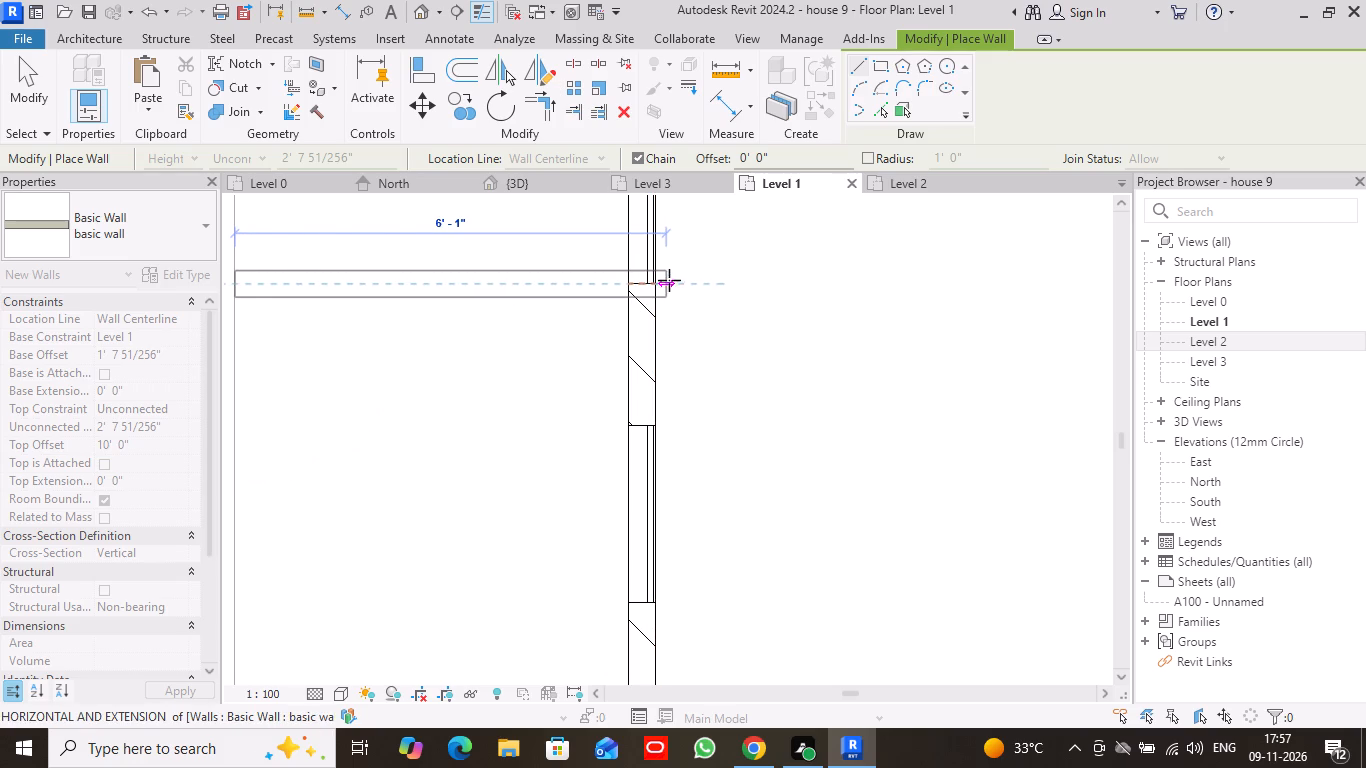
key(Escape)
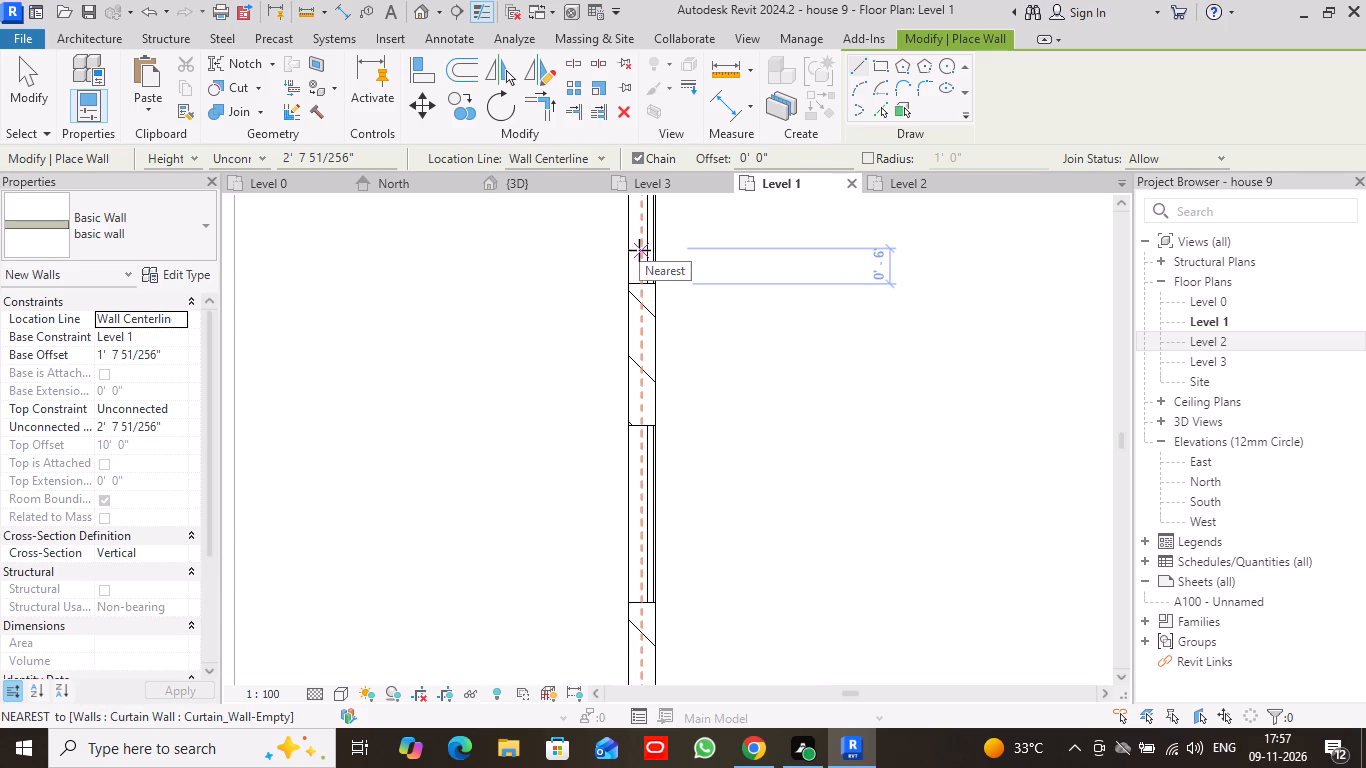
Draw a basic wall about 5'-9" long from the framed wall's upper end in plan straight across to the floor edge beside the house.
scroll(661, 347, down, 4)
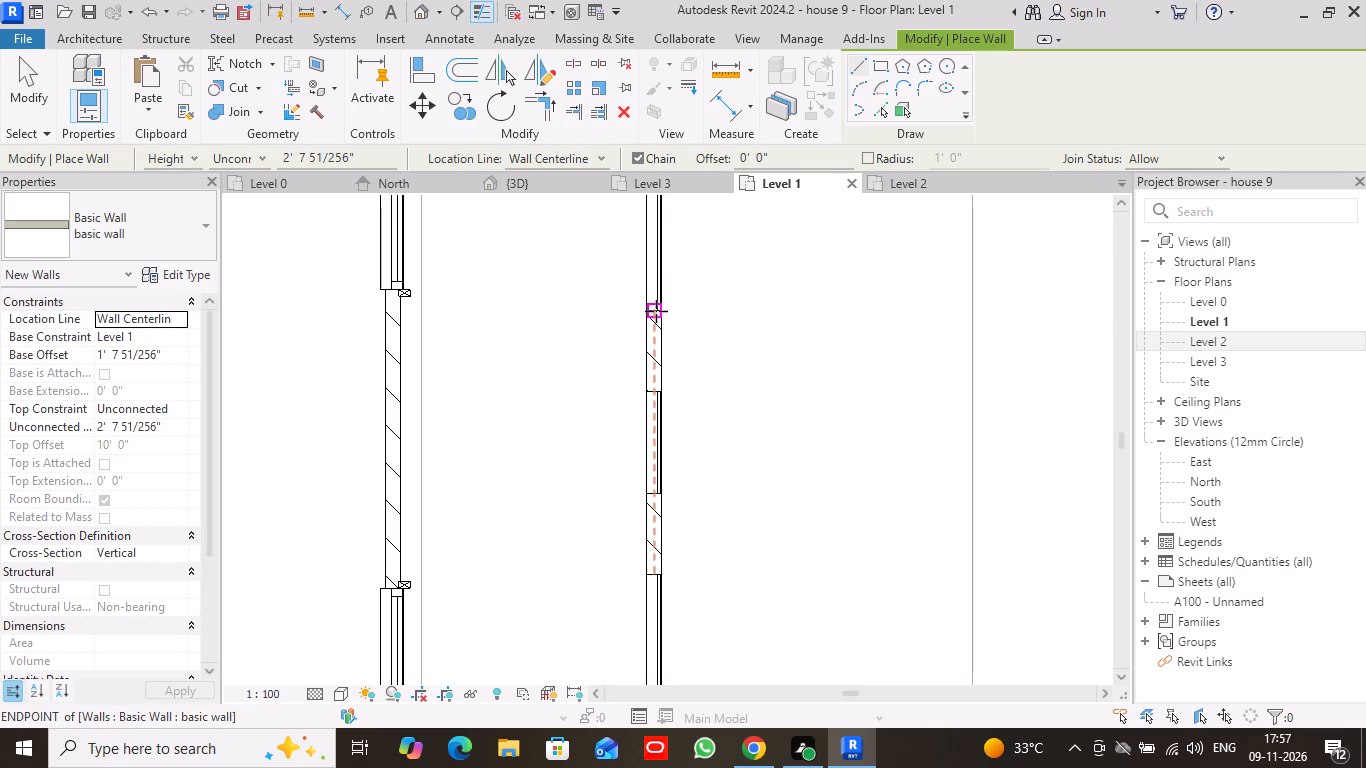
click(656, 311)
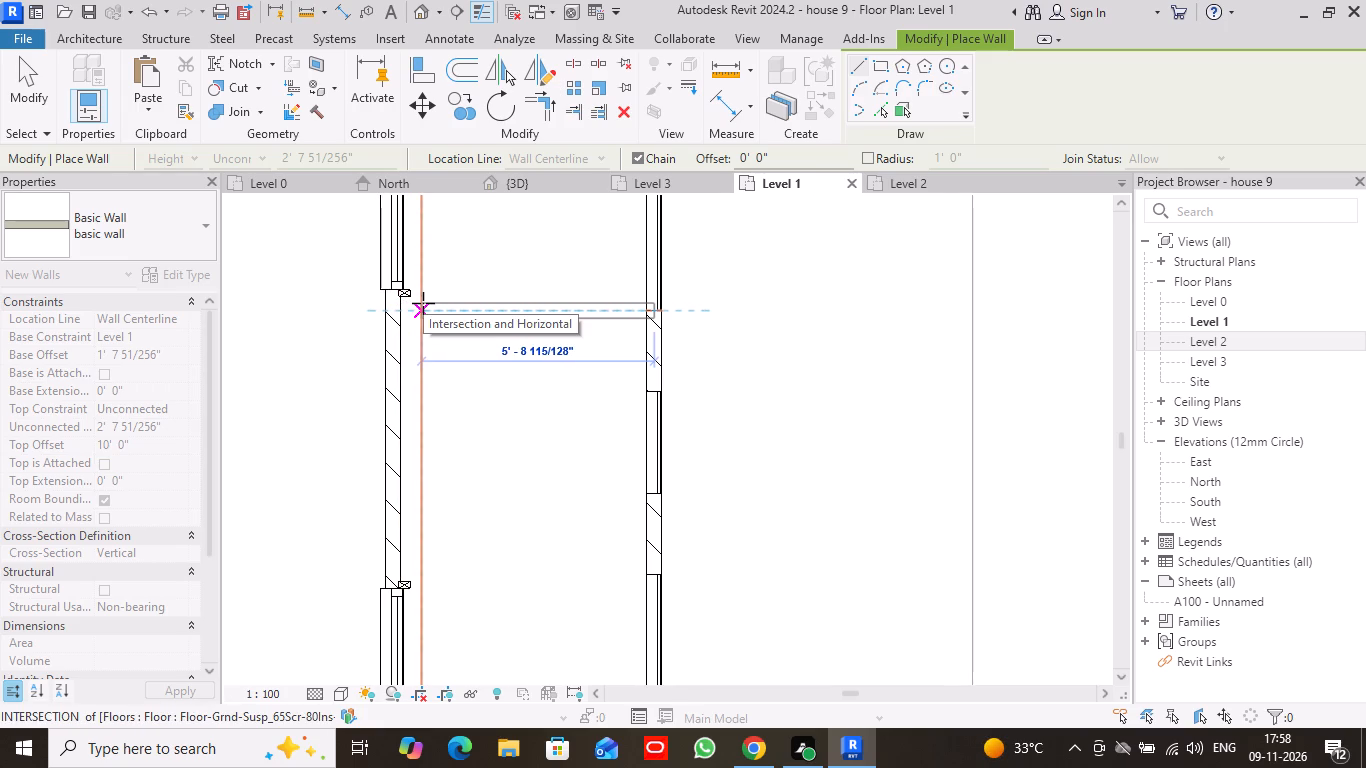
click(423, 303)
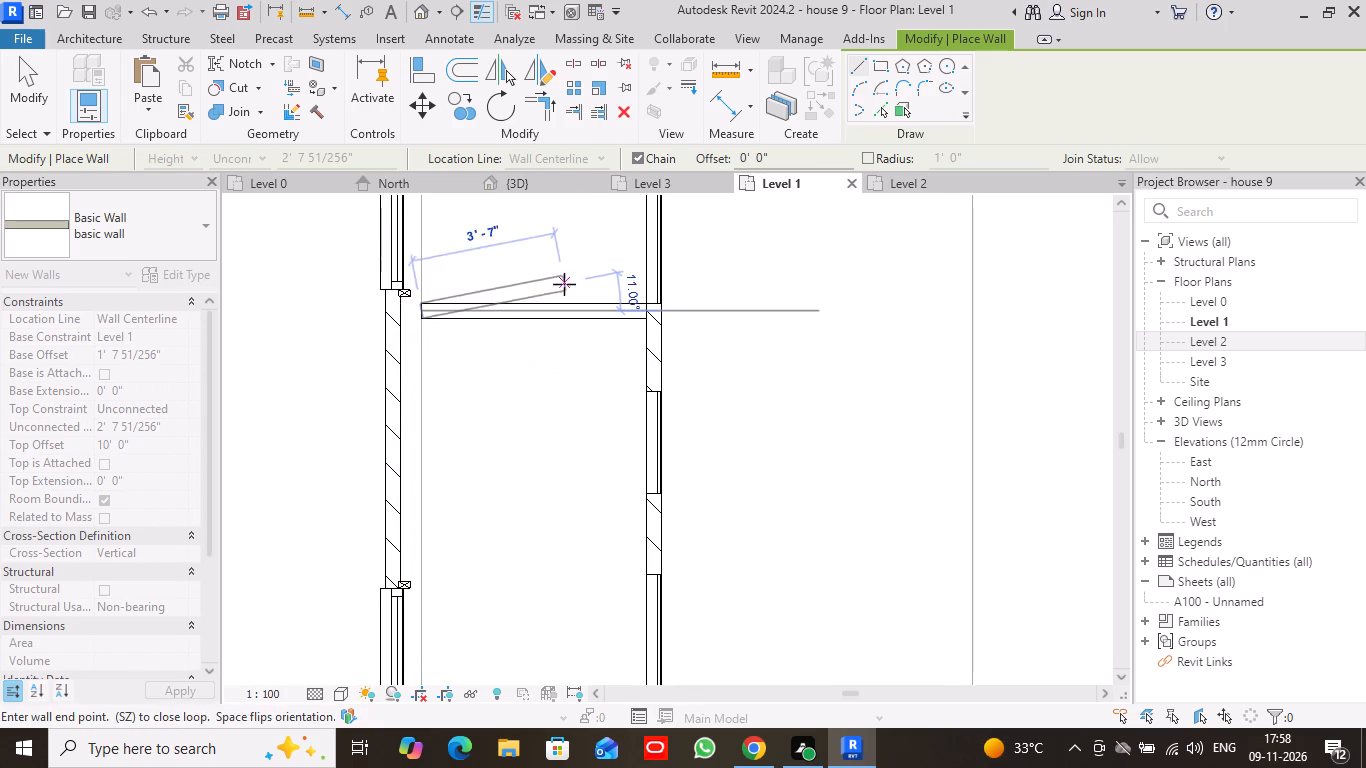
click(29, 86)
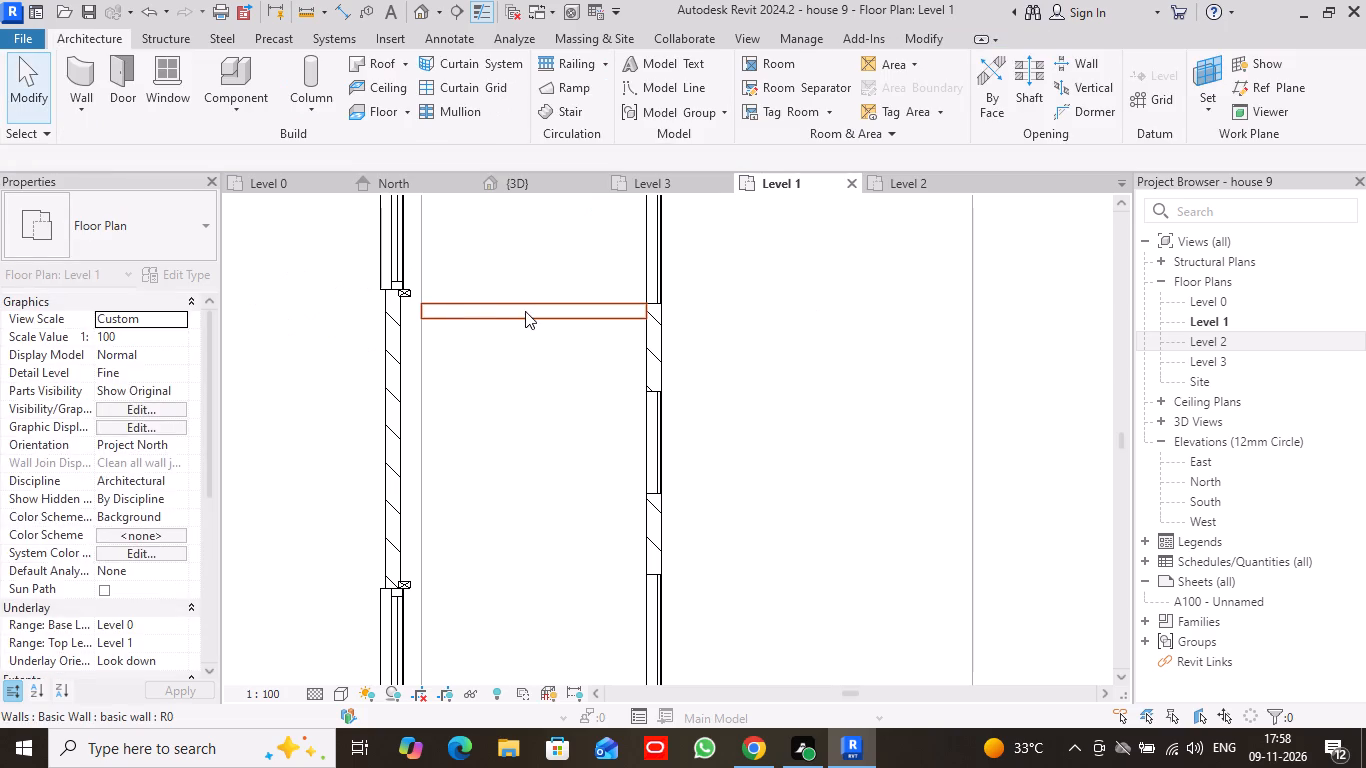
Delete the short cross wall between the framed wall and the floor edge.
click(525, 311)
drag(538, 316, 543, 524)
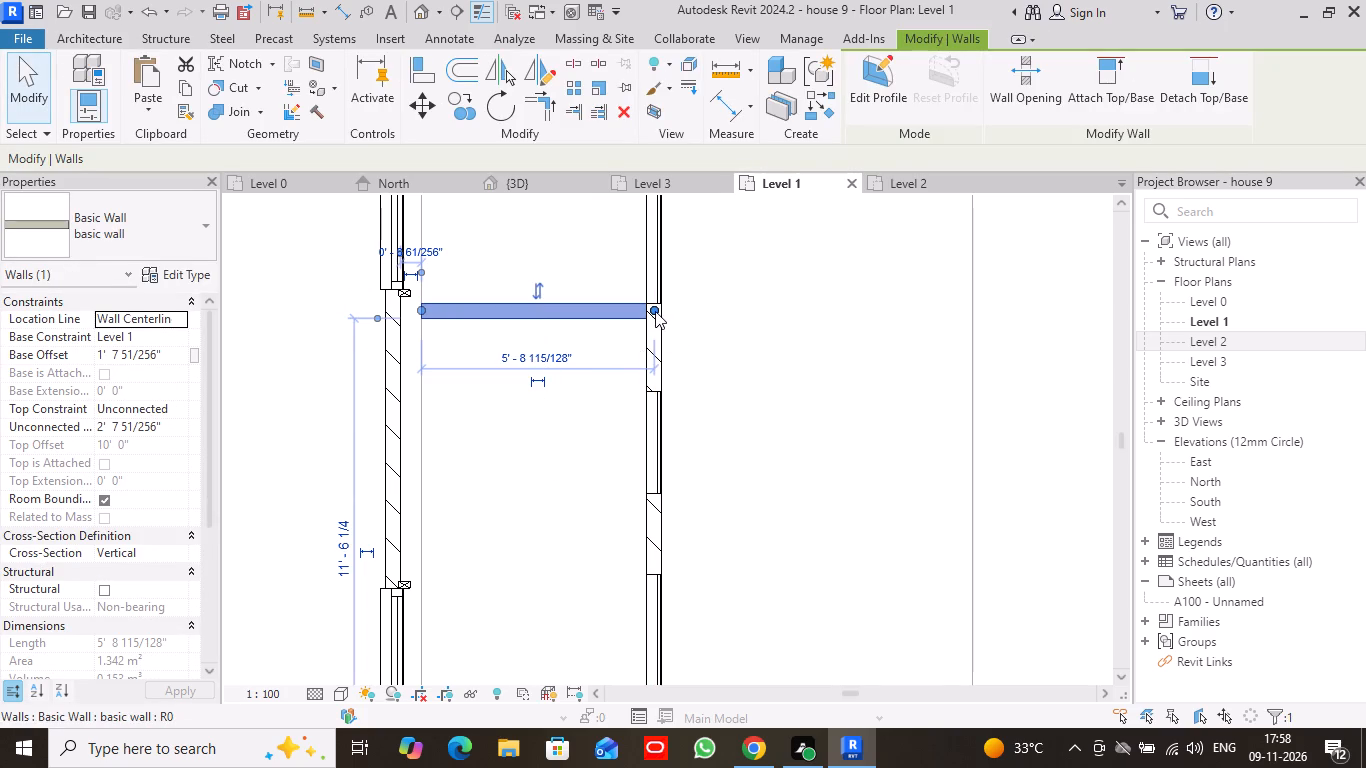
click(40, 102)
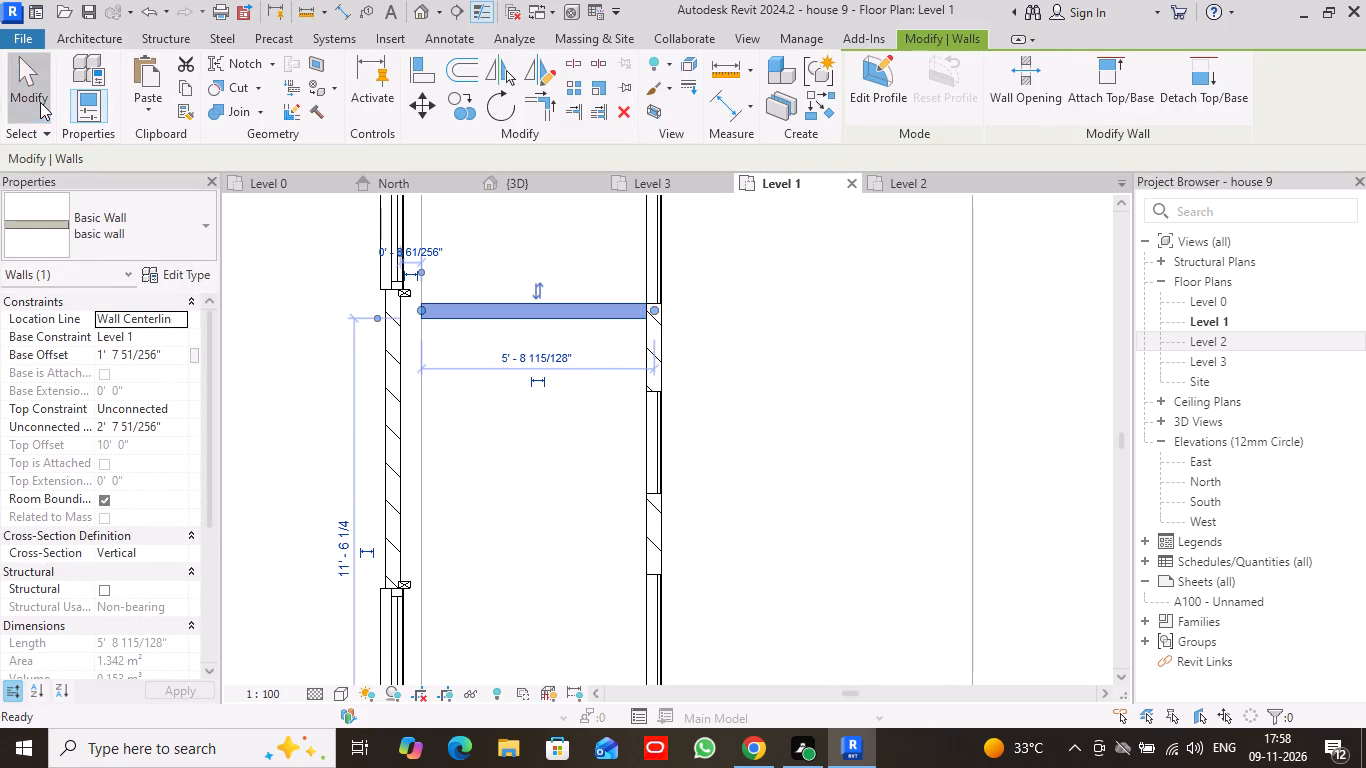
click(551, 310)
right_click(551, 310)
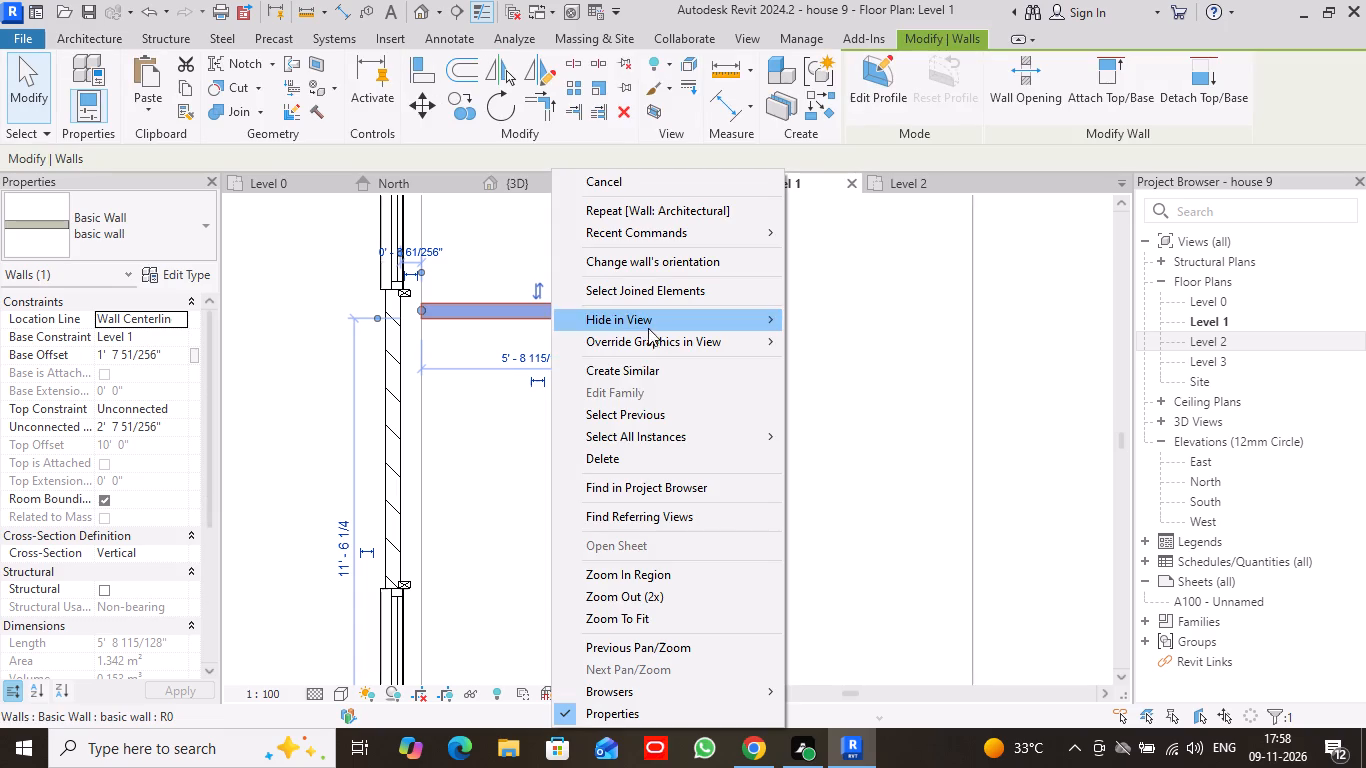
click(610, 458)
Create a rectangular footprint roof on Level 1, 6'-6" along the framed wall and spanning from its outer face to the floor edge beside the house.
scroll(706, 381, down, 2)
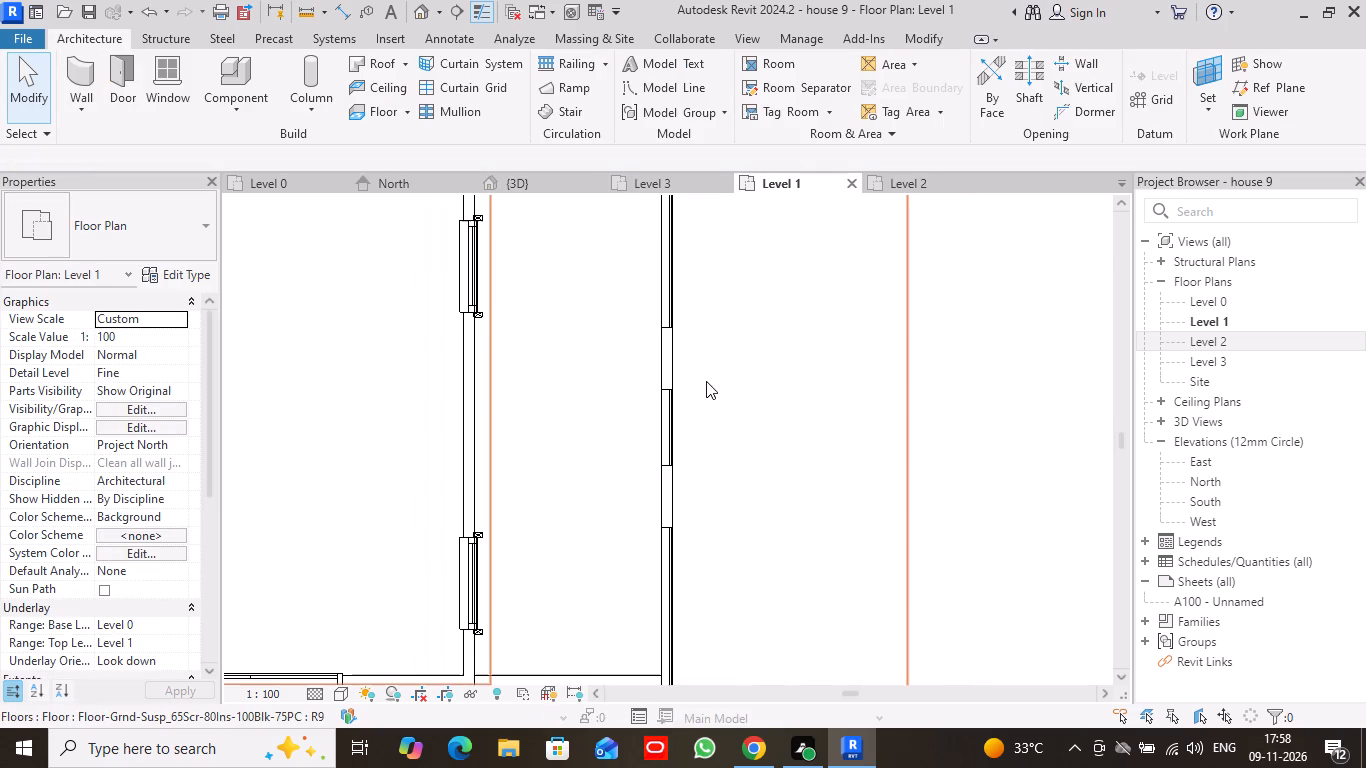
click(387, 66)
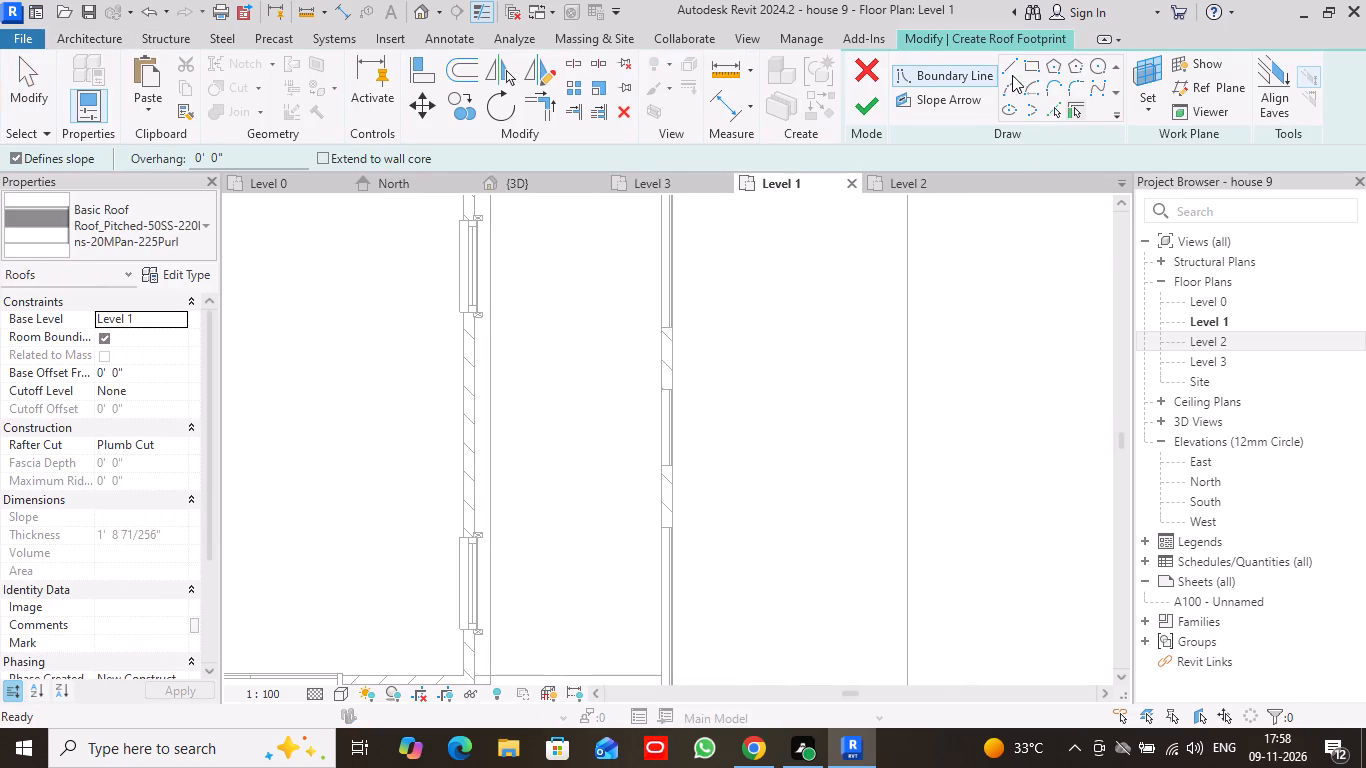
click(1027, 70)
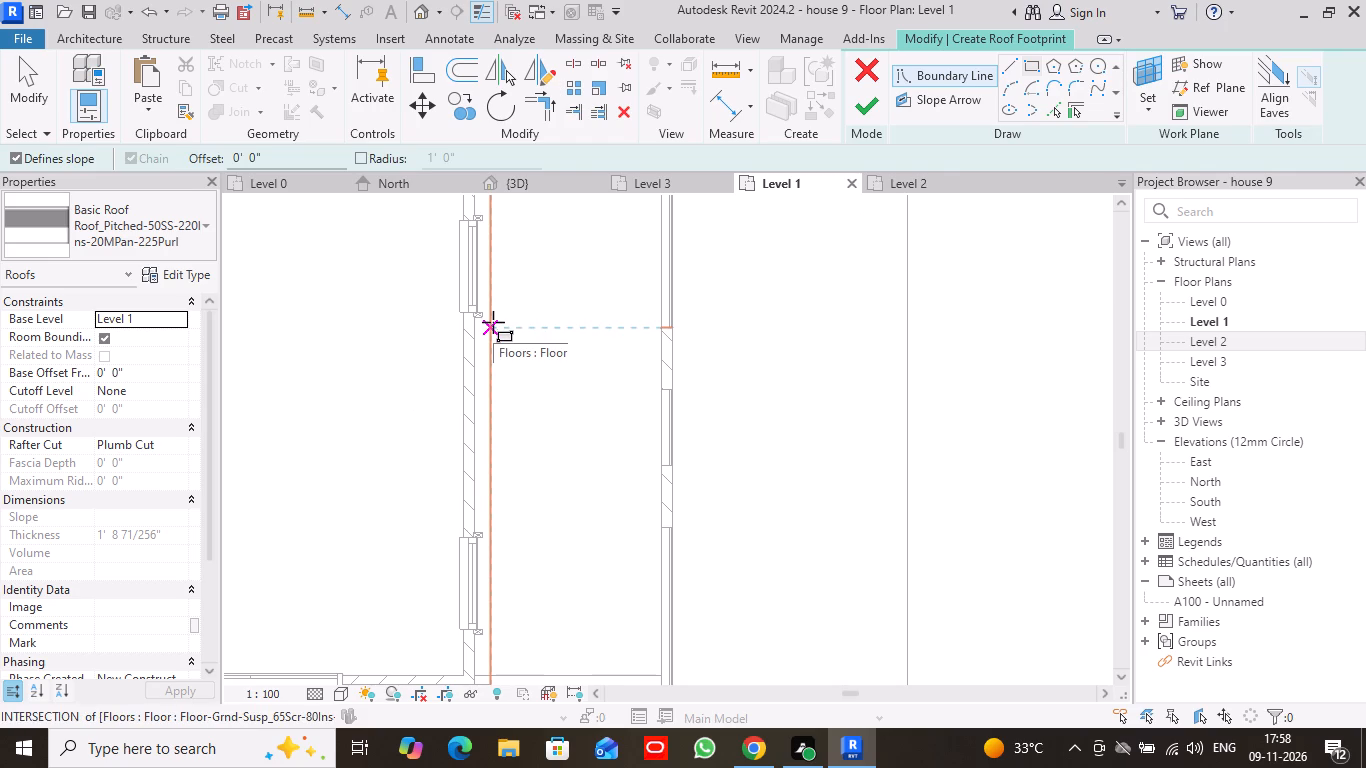
click(493, 322)
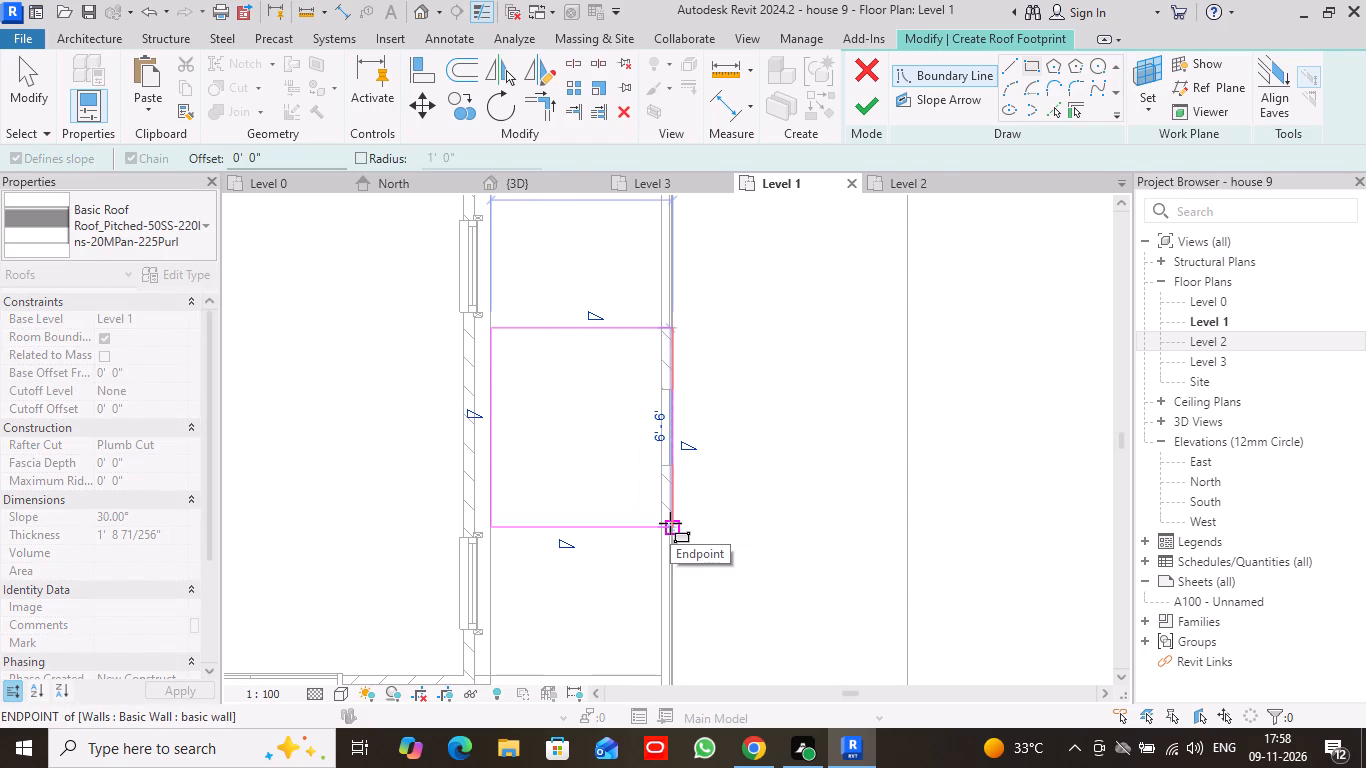
click(670, 523)
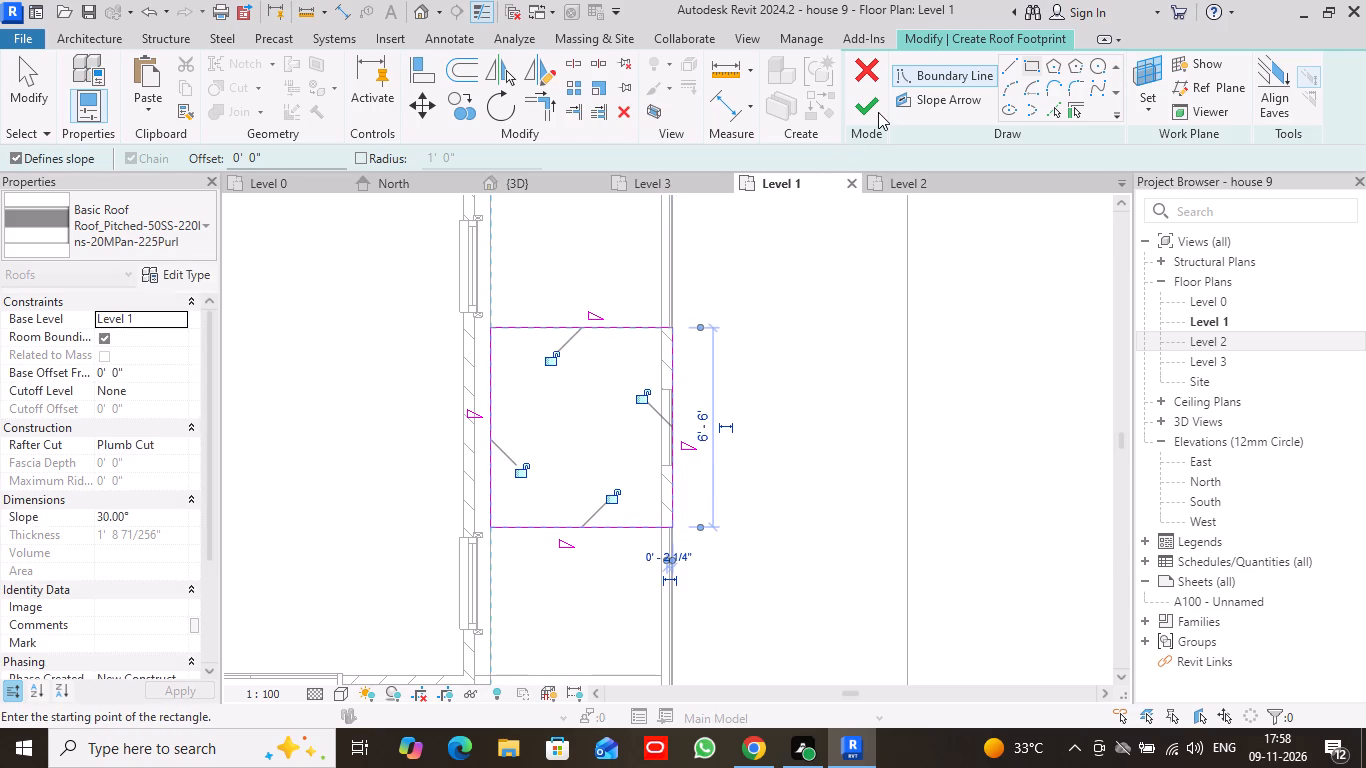
click(876, 106)
scroll(763, 277, down, 2)
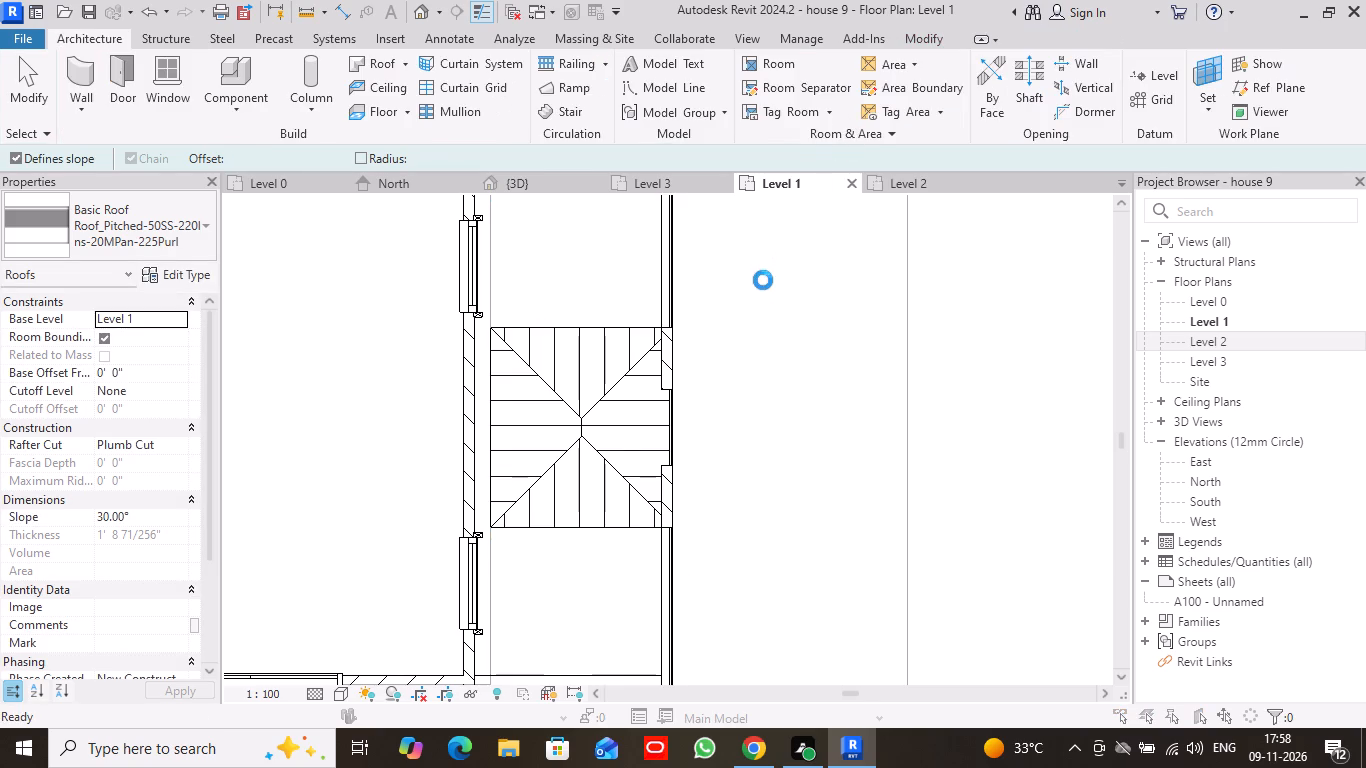
click(875, 274)
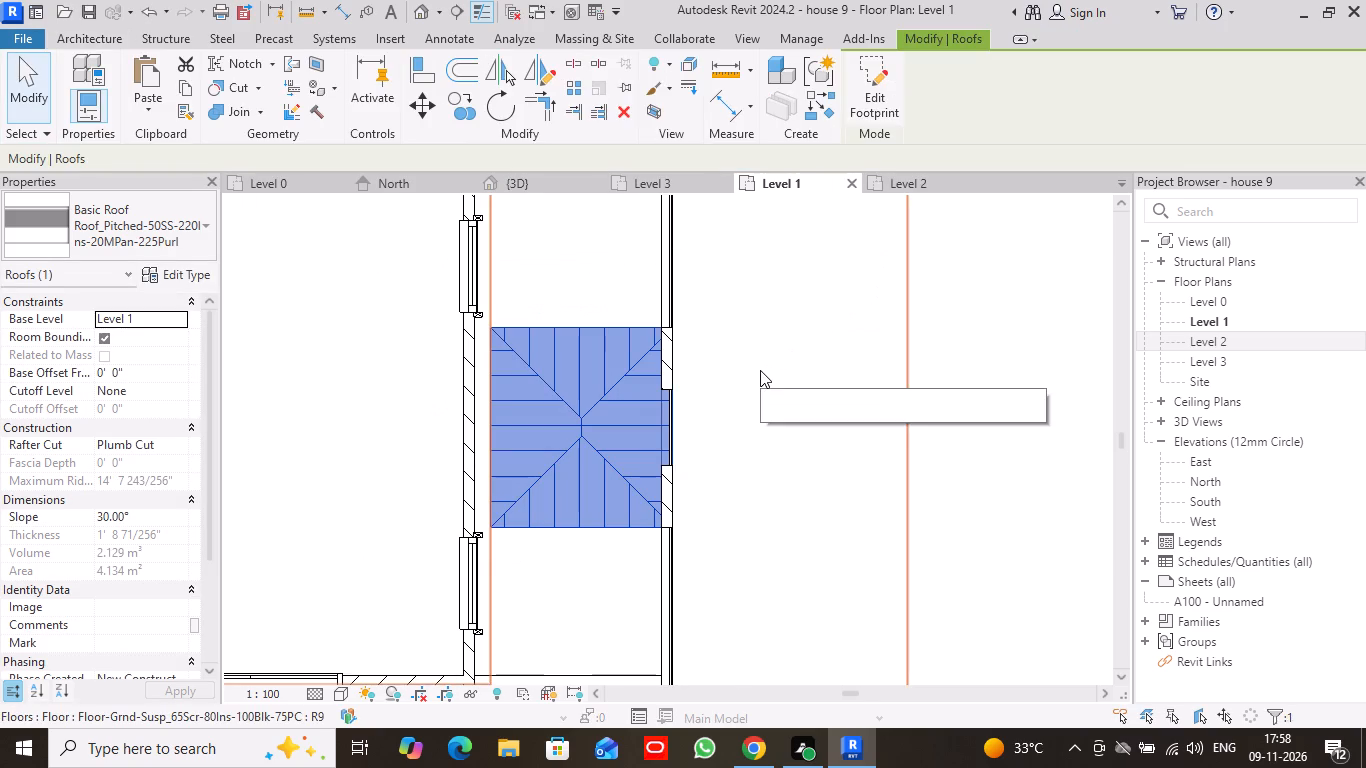
Open the 3D view to check the new roof.
click(563, 184)
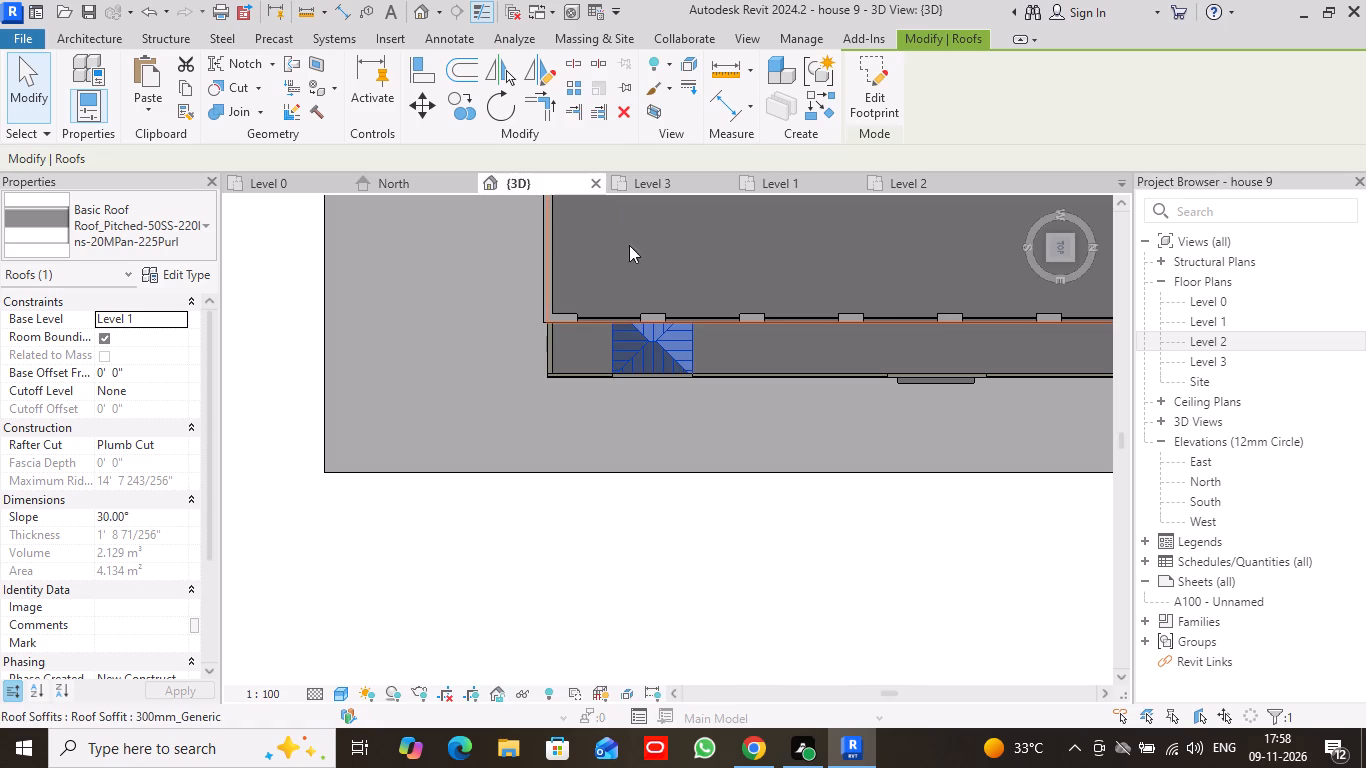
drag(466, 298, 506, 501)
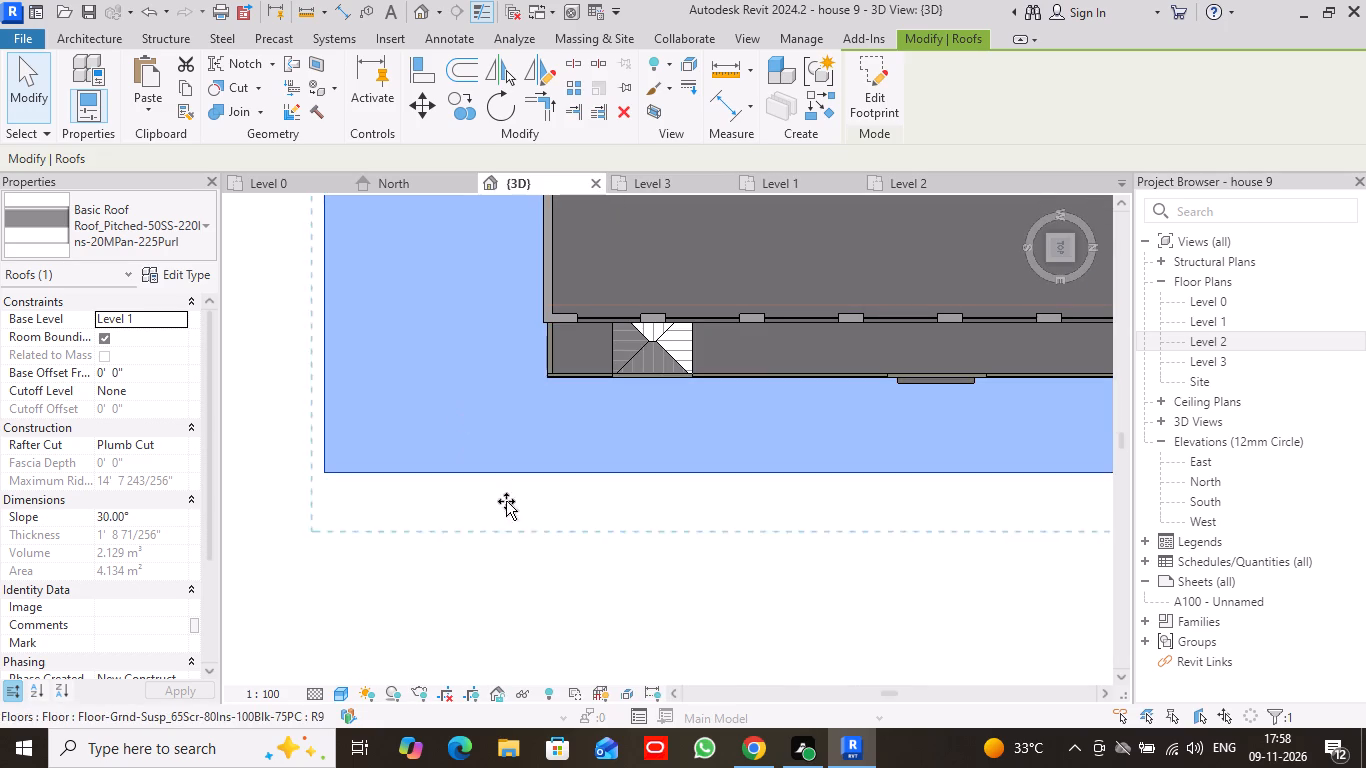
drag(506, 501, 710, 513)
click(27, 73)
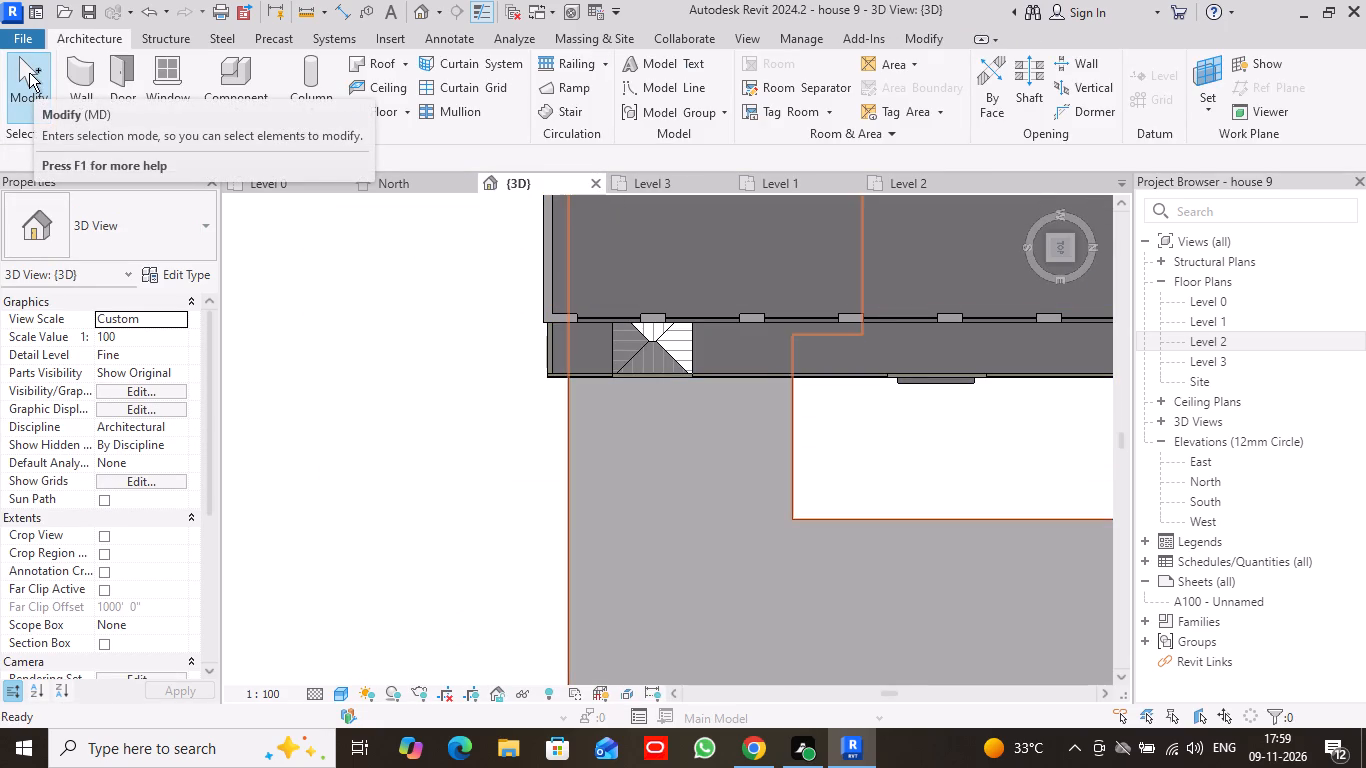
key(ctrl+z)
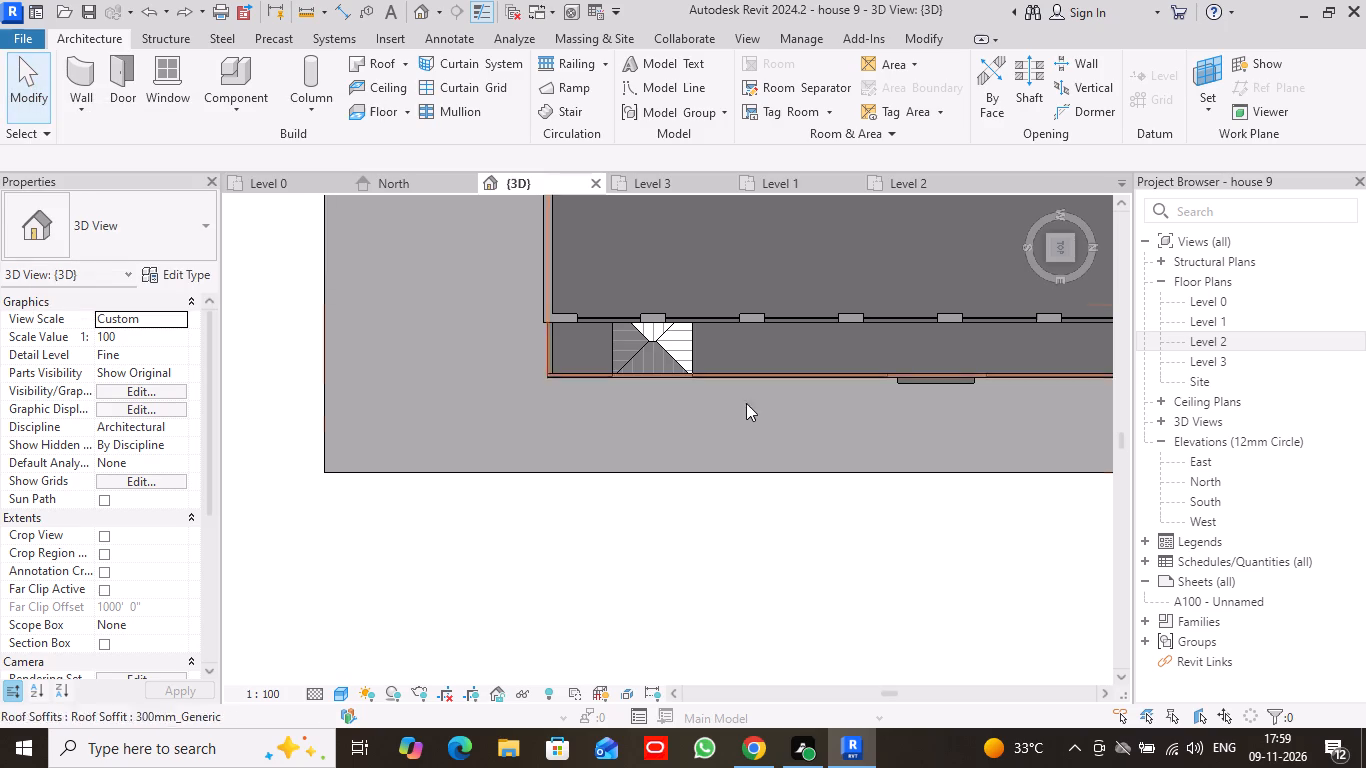
Examine the new roof on the Level 1 overhang from several angles in 3D.
scroll(794, 427, down, 8)
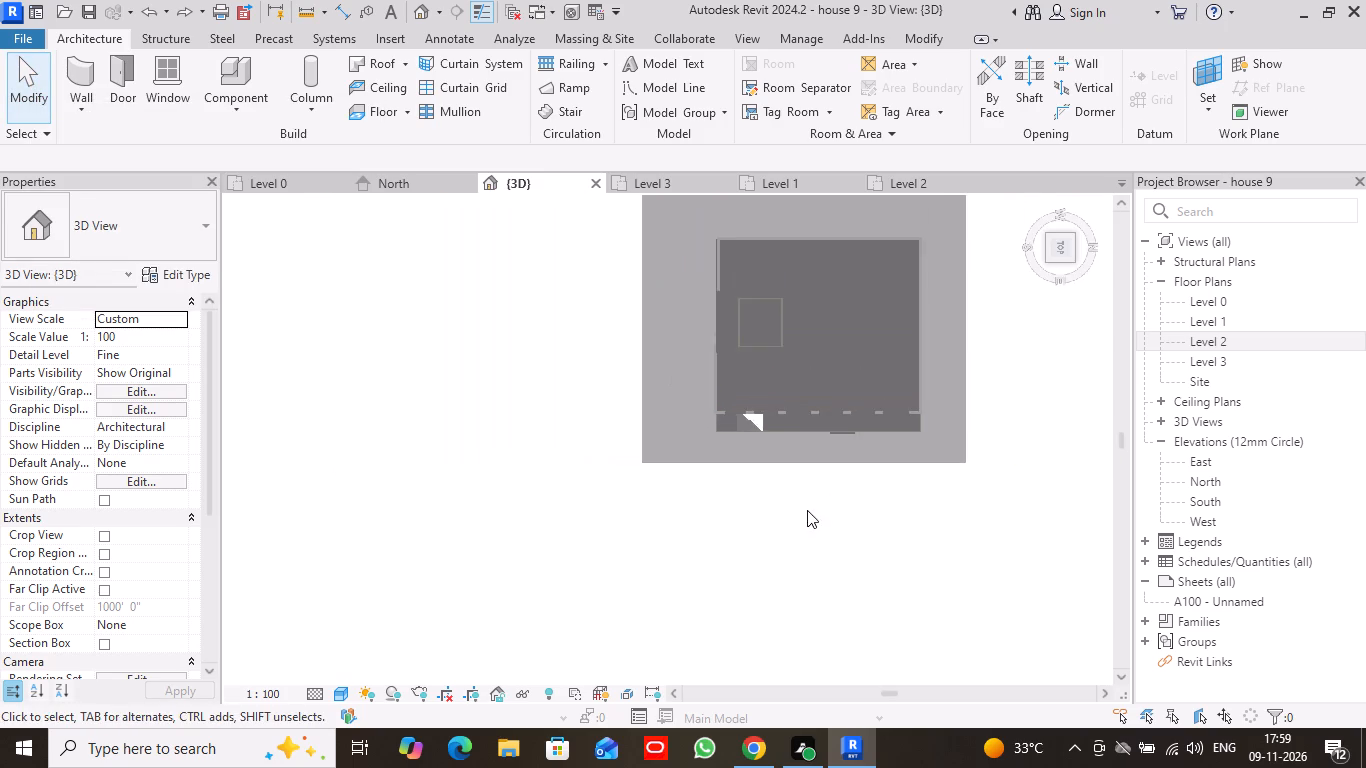
drag(1073, 259, 1072, 256)
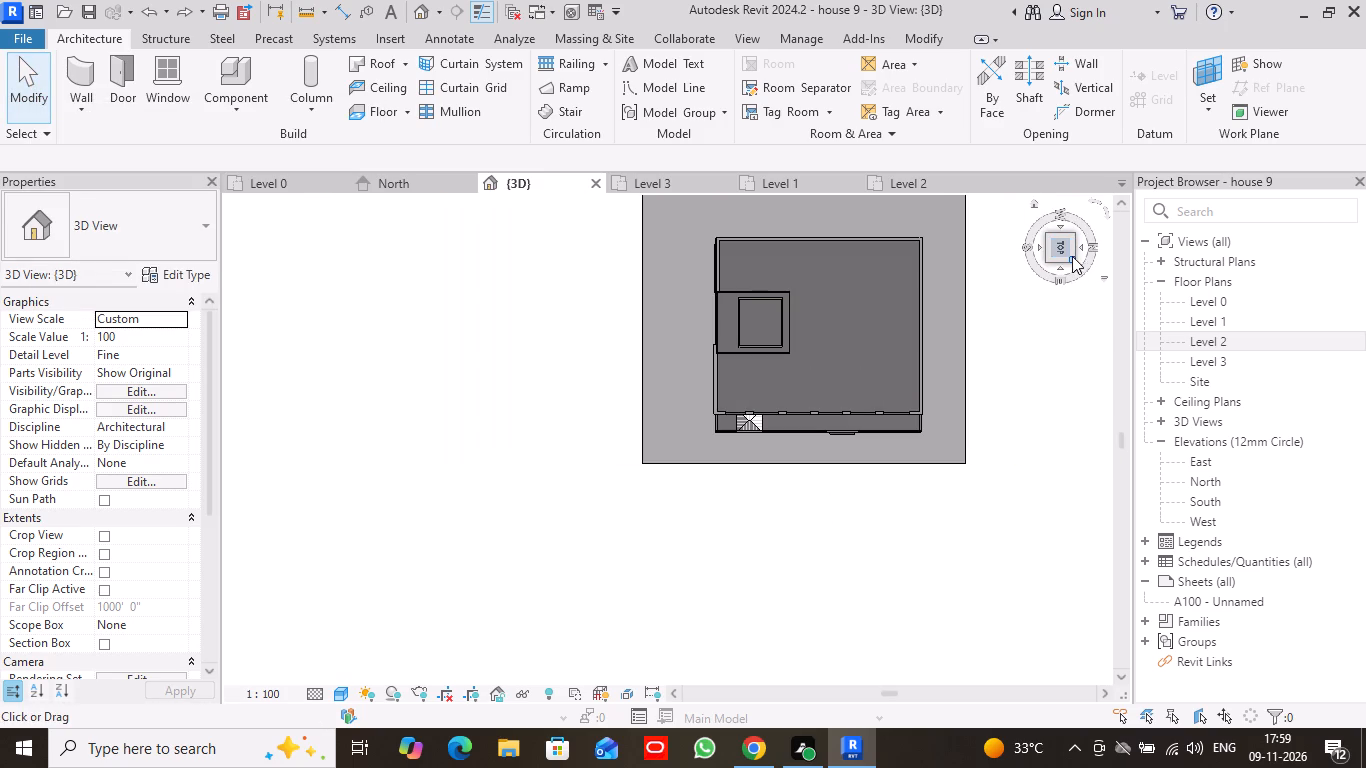
drag(1072, 256, 337, 185)
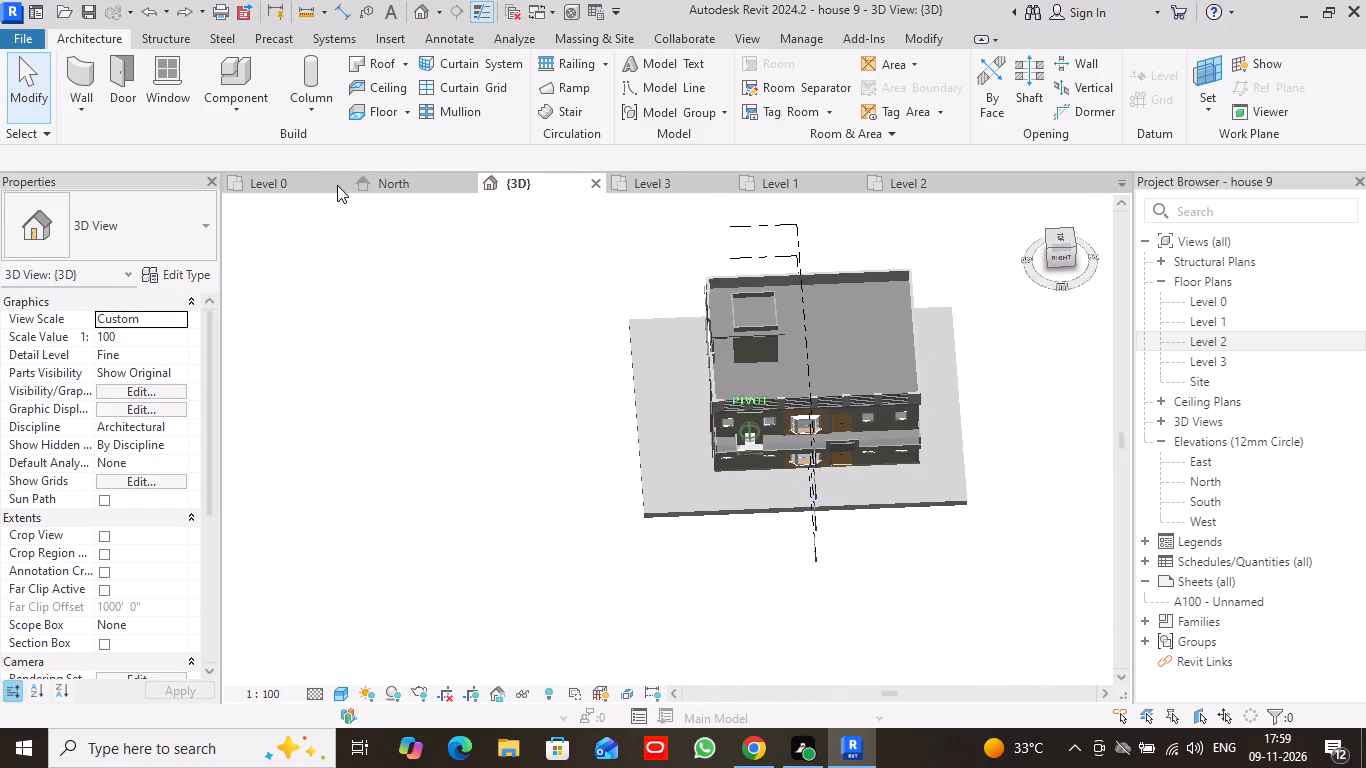
drag(337, 185, 417, 594)
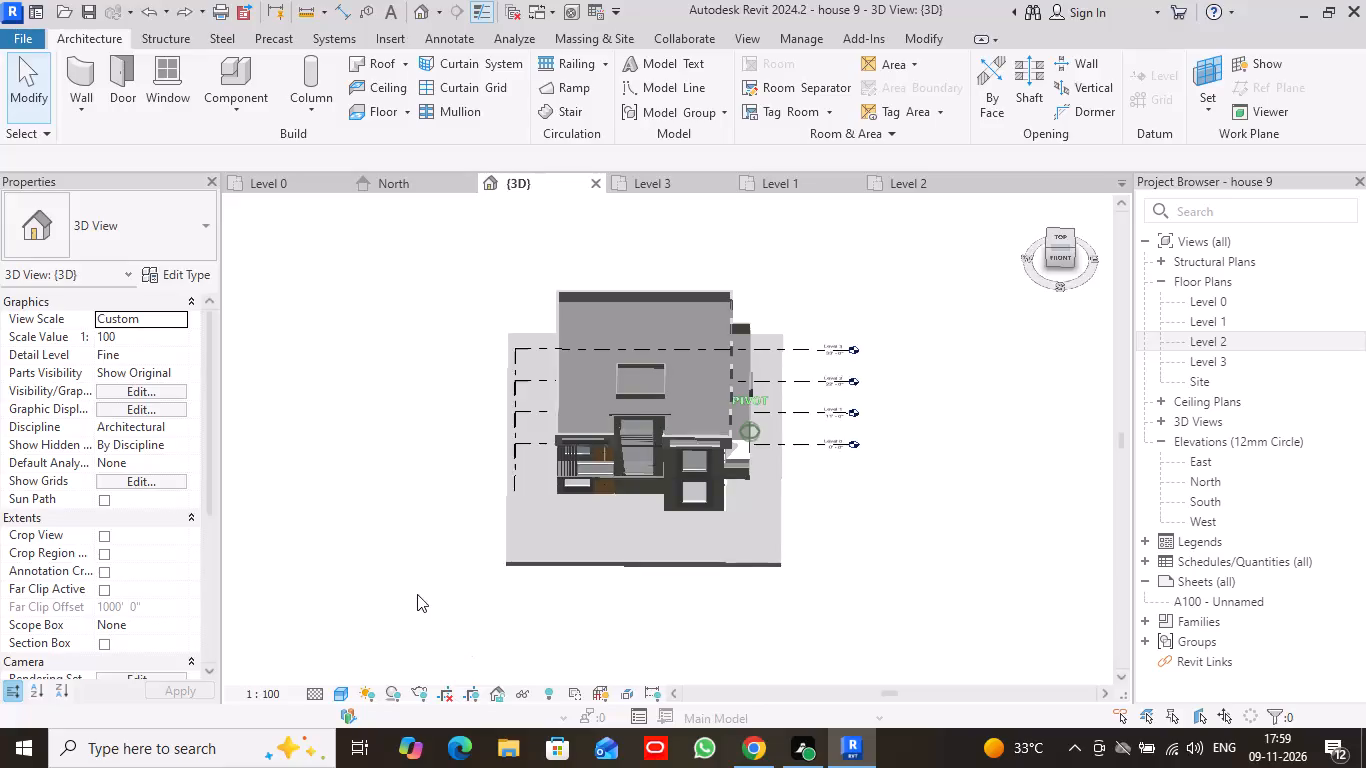
drag(417, 594, 401, 587)
scroll(775, 515, up, 9)
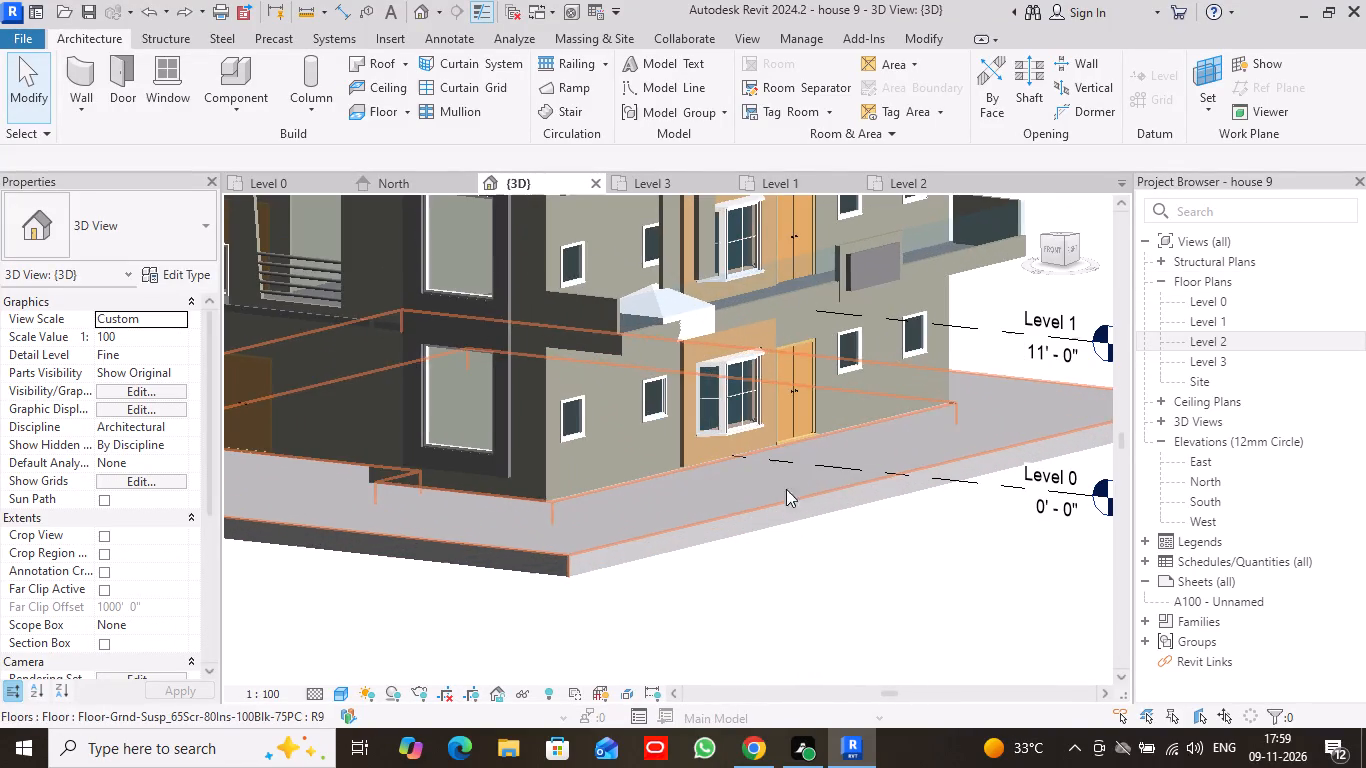
Delete the hipped footprint roof from the Level 1 overhang.
click(700, 328)
right_click(700, 328)
click(780, 409)
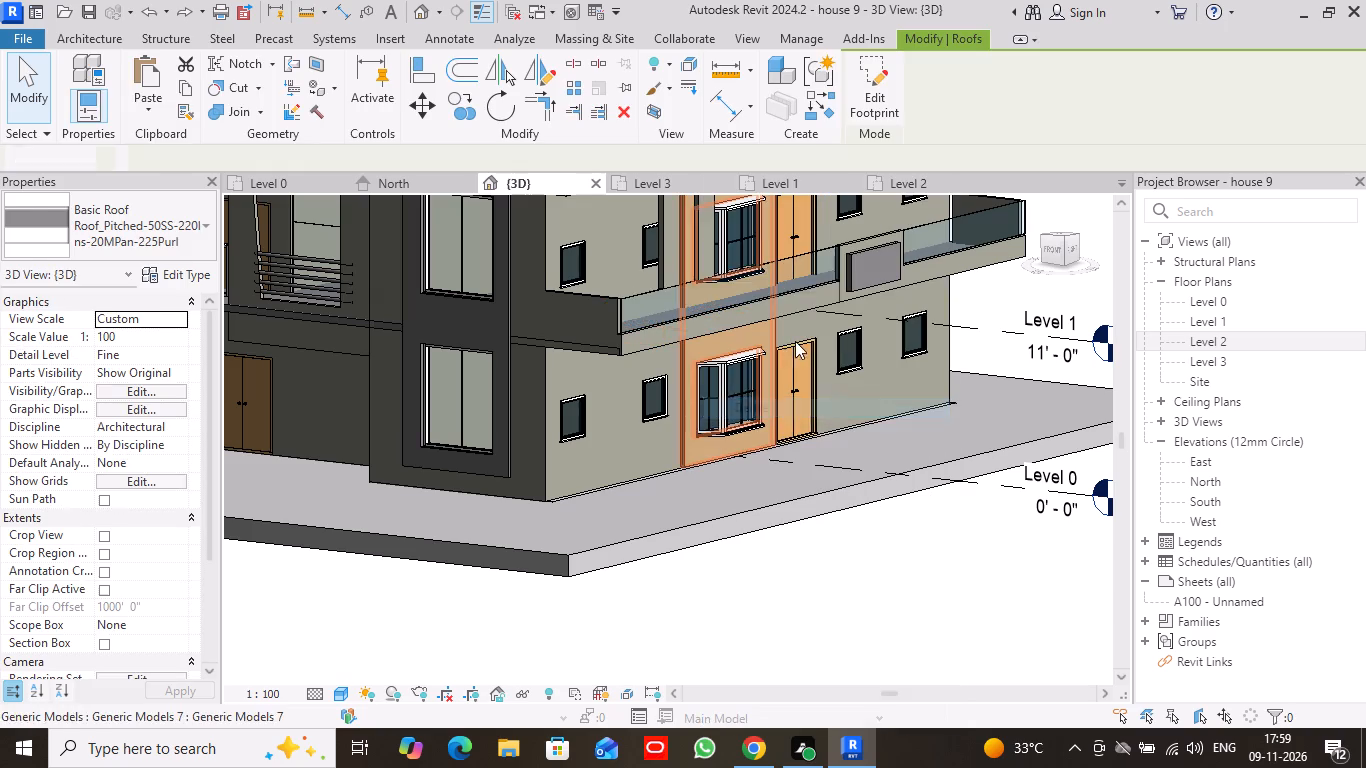
Create a rectangular floor on Level 2, 6'-6" along the framed wall, spanning from the wall's outer face to the house's outer wall edge.
click(909, 186)
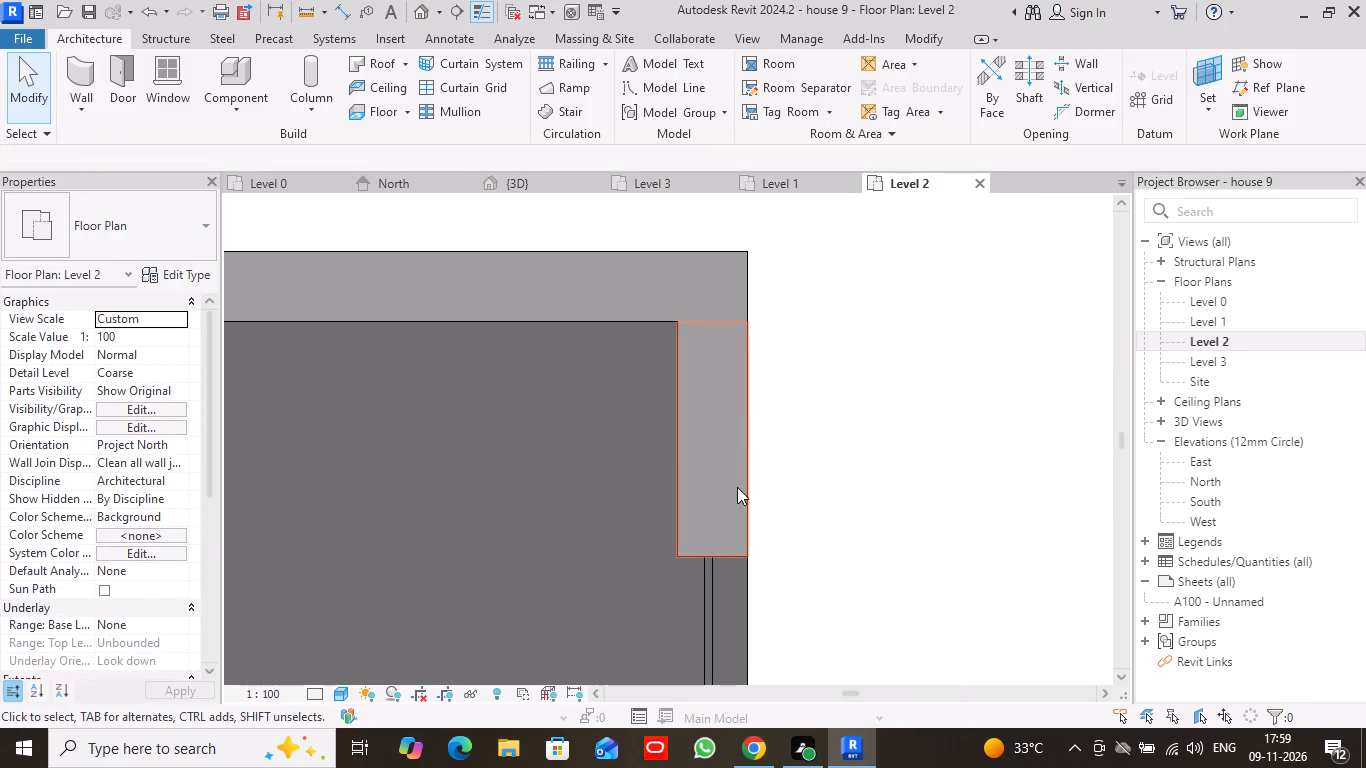
scroll(737, 487, down, 10)
middle_drag(803, 597, 787, 338)
scroll(779, 408, down, 3)
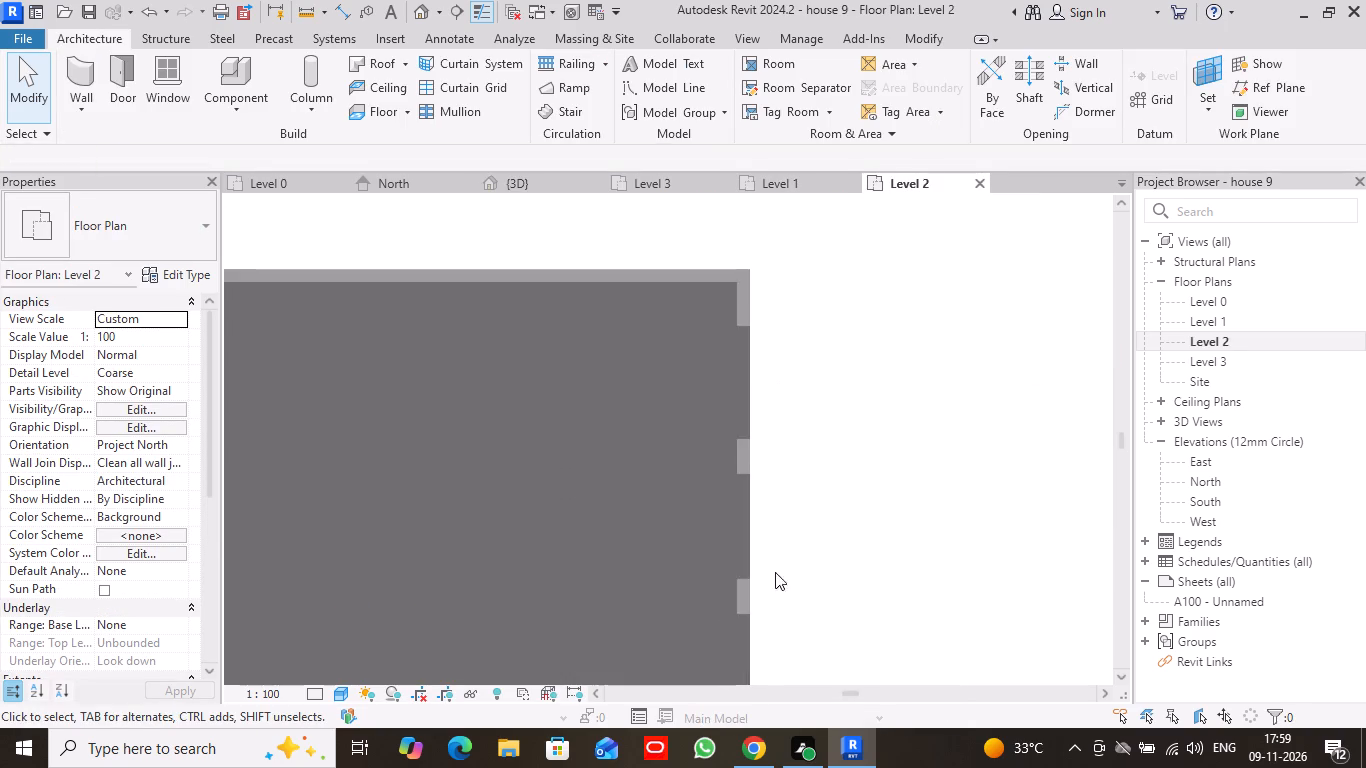
middle_drag(775, 572, 735, 299)
scroll(735, 502, up, 3)
scroll(763, 591, down, 4)
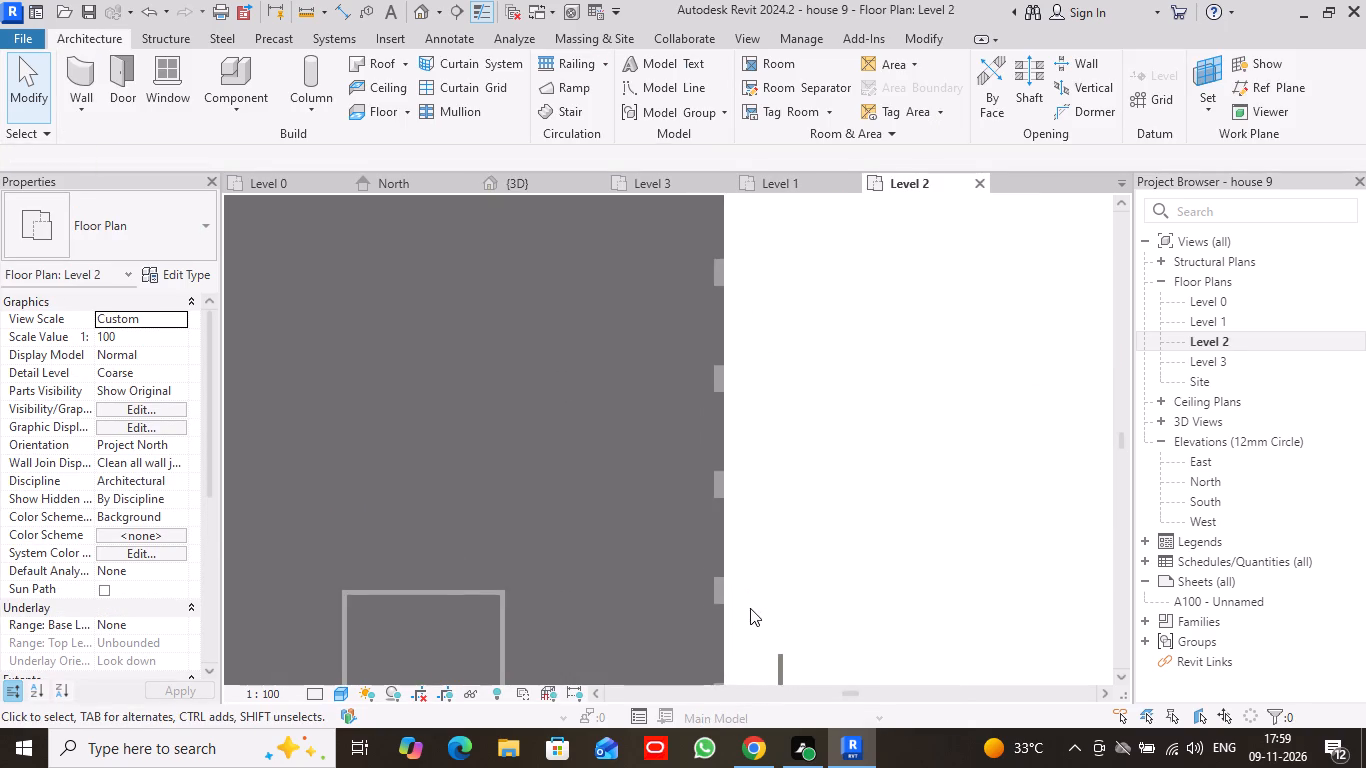
middle_drag(751, 609, 702, 416)
scroll(691, 497, up, 3)
middle_drag(775, 608, 774, 555)
scroll(755, 548, up, 3)
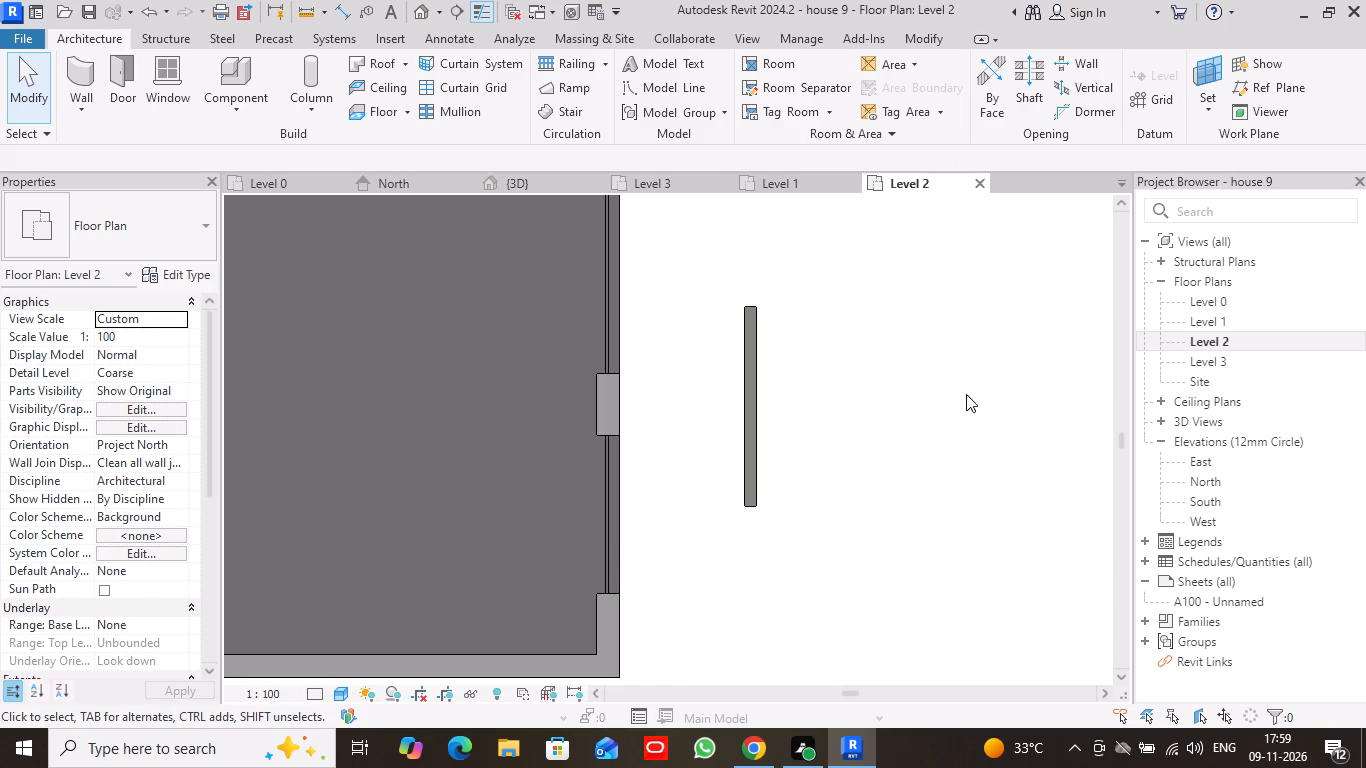
click(387, 109)
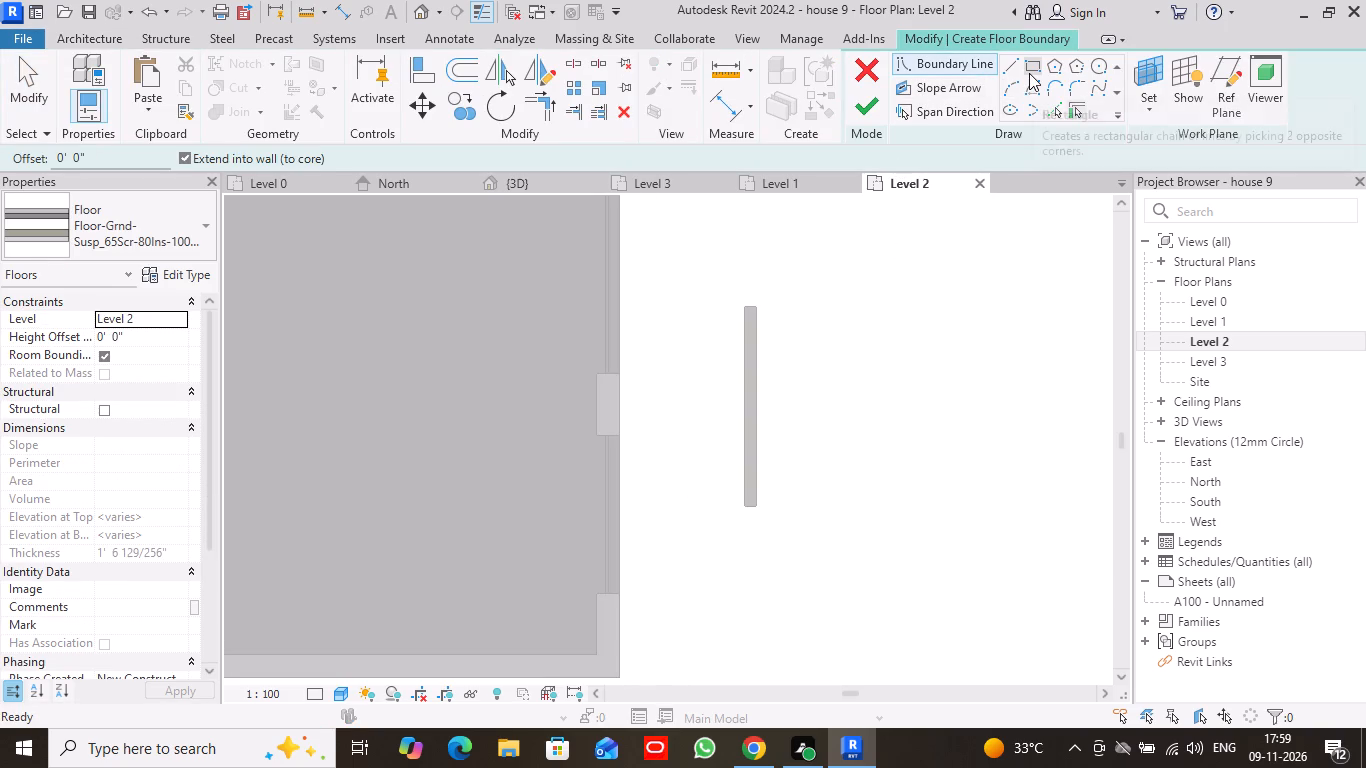
click(1029, 73)
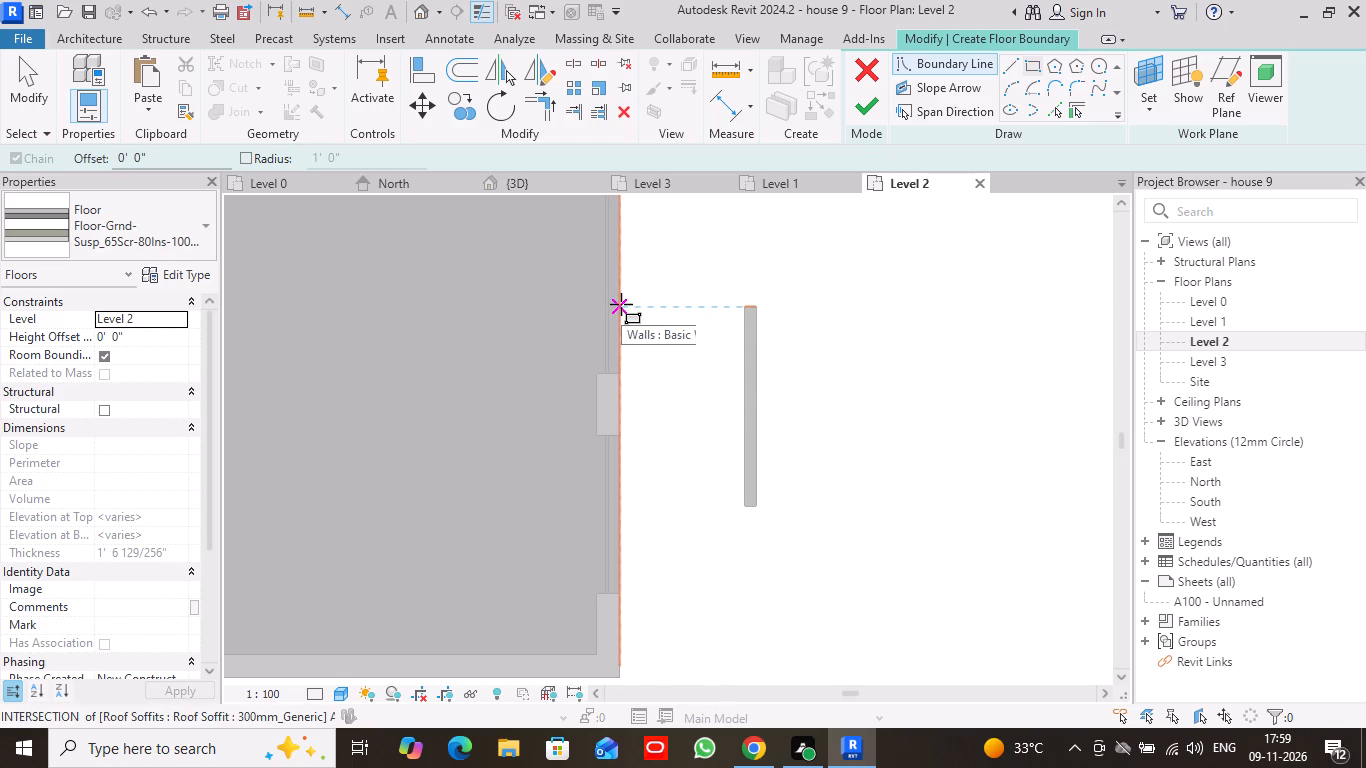
click(621, 304)
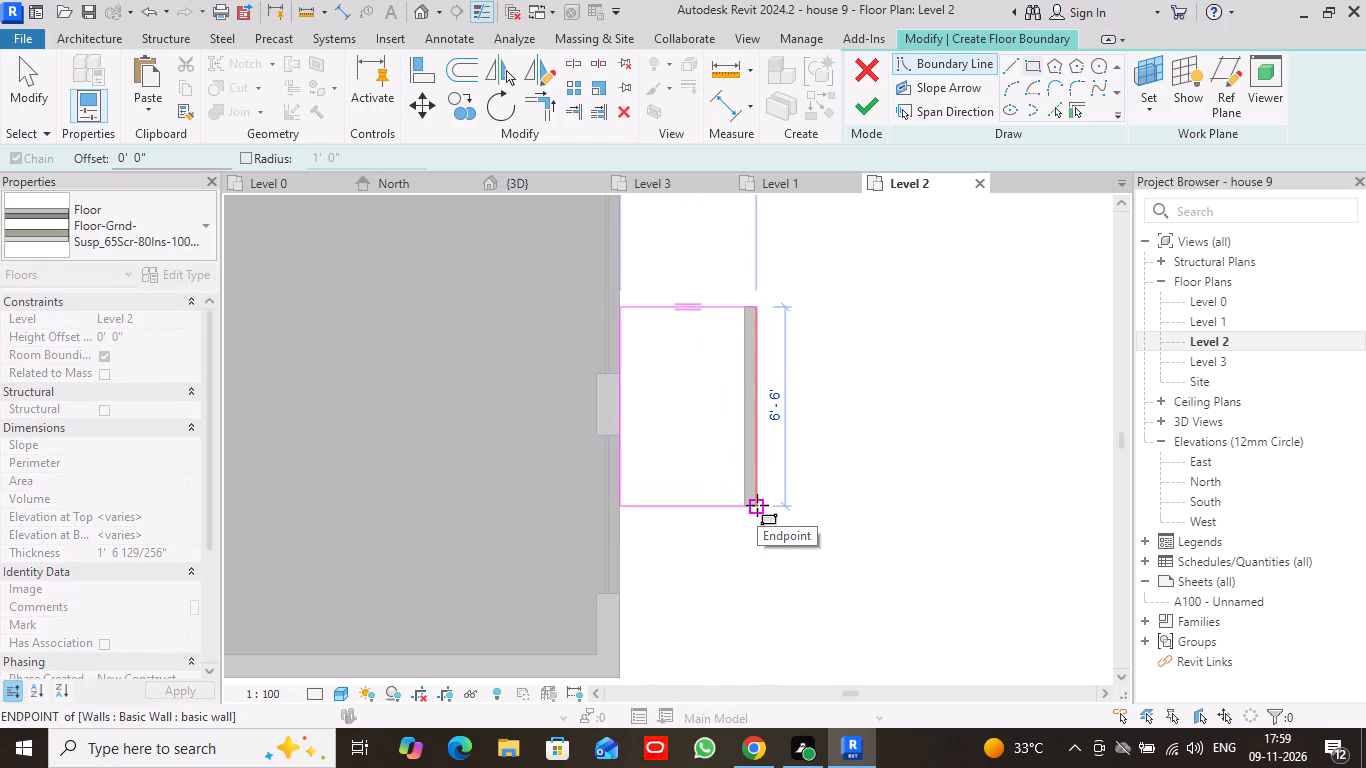
click(757, 505)
click(871, 108)
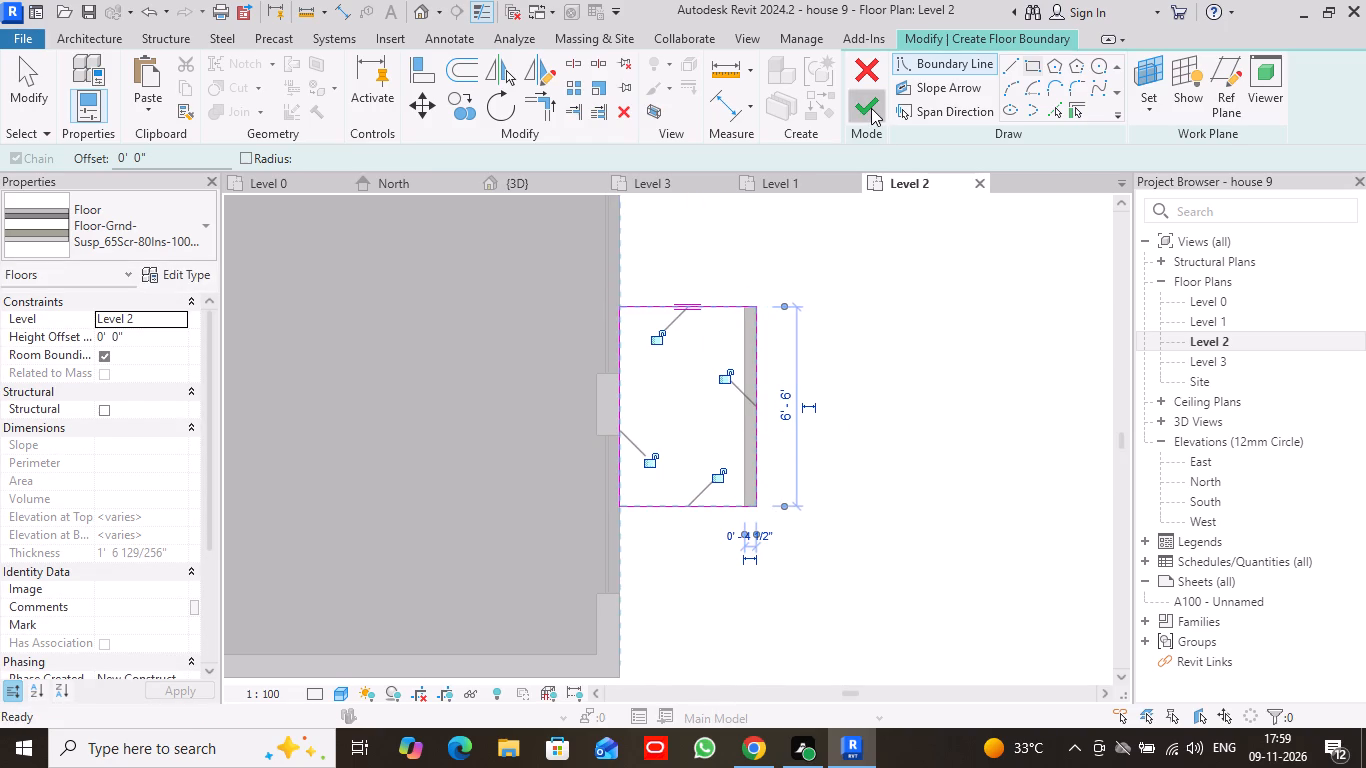
click(825, 428)
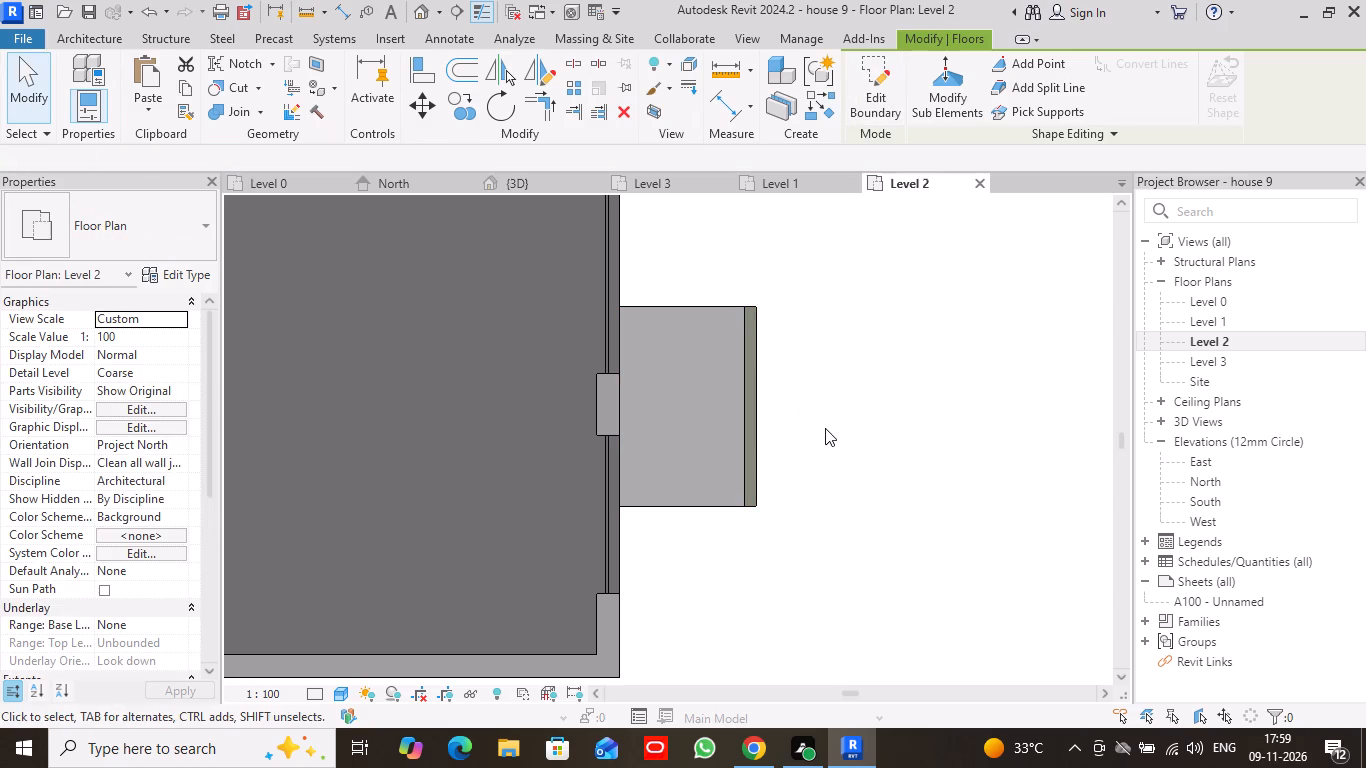
scroll(825, 428, up, 2)
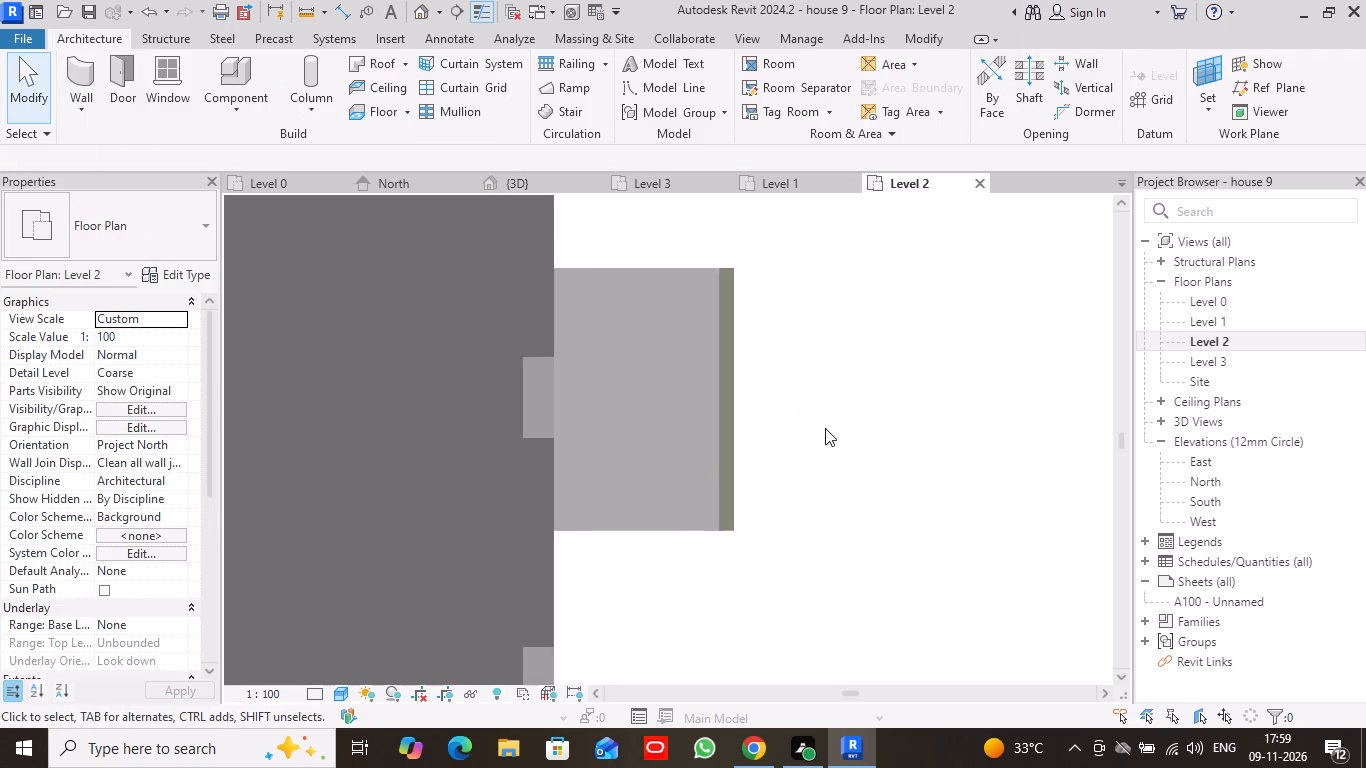
scroll(825, 428, up, 2)
scroll(825, 428, down, 2)
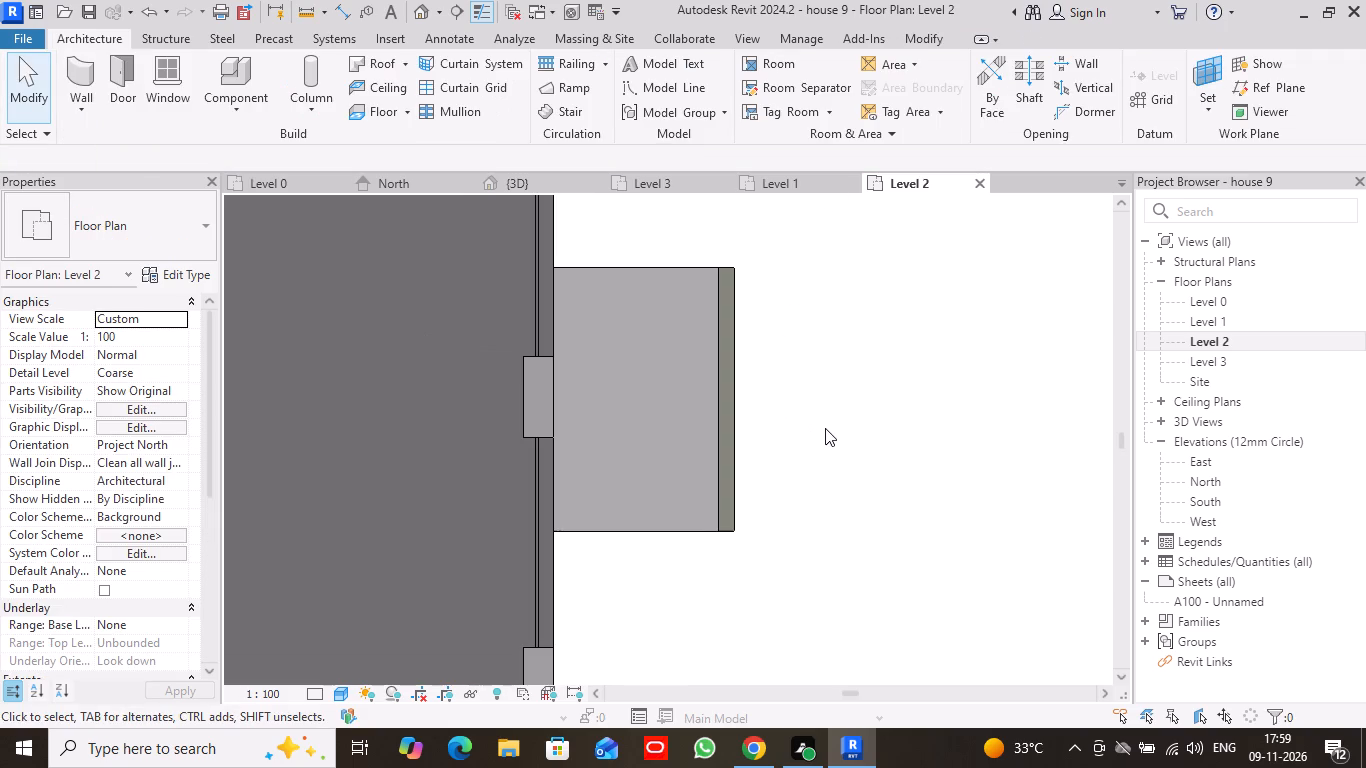
Try to nudge the new floor slab upward toward the top of the framed wall in the angled 3D view.
click(560, 185)
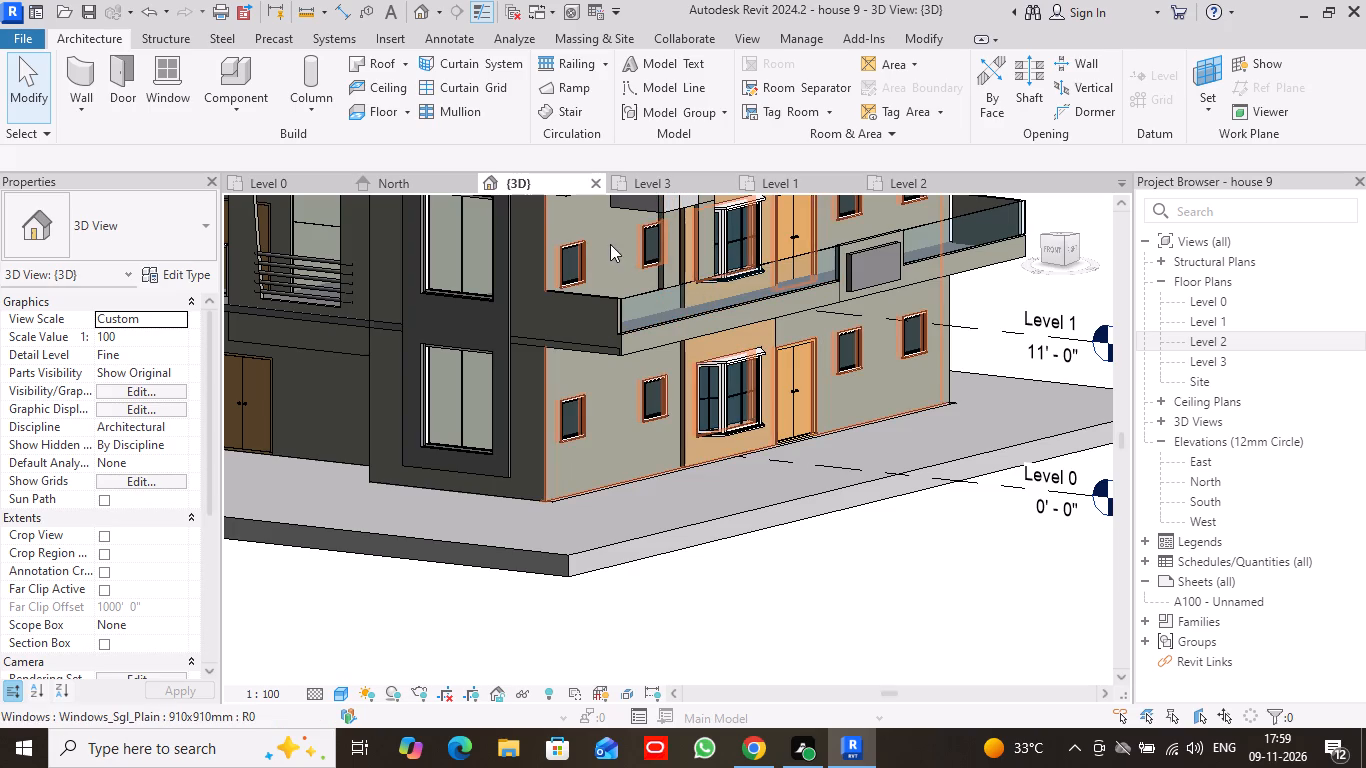
middle_drag(610, 244, 636, 366)
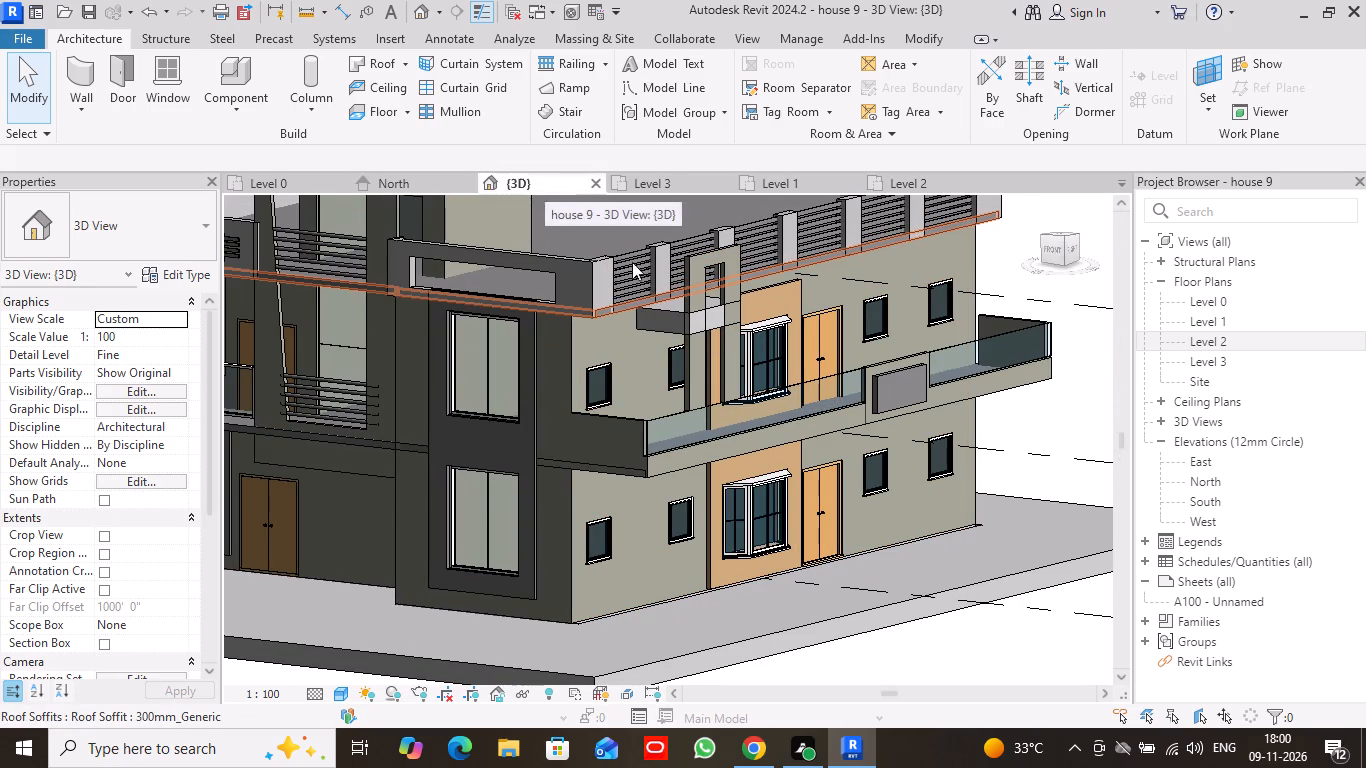
click(676, 323)
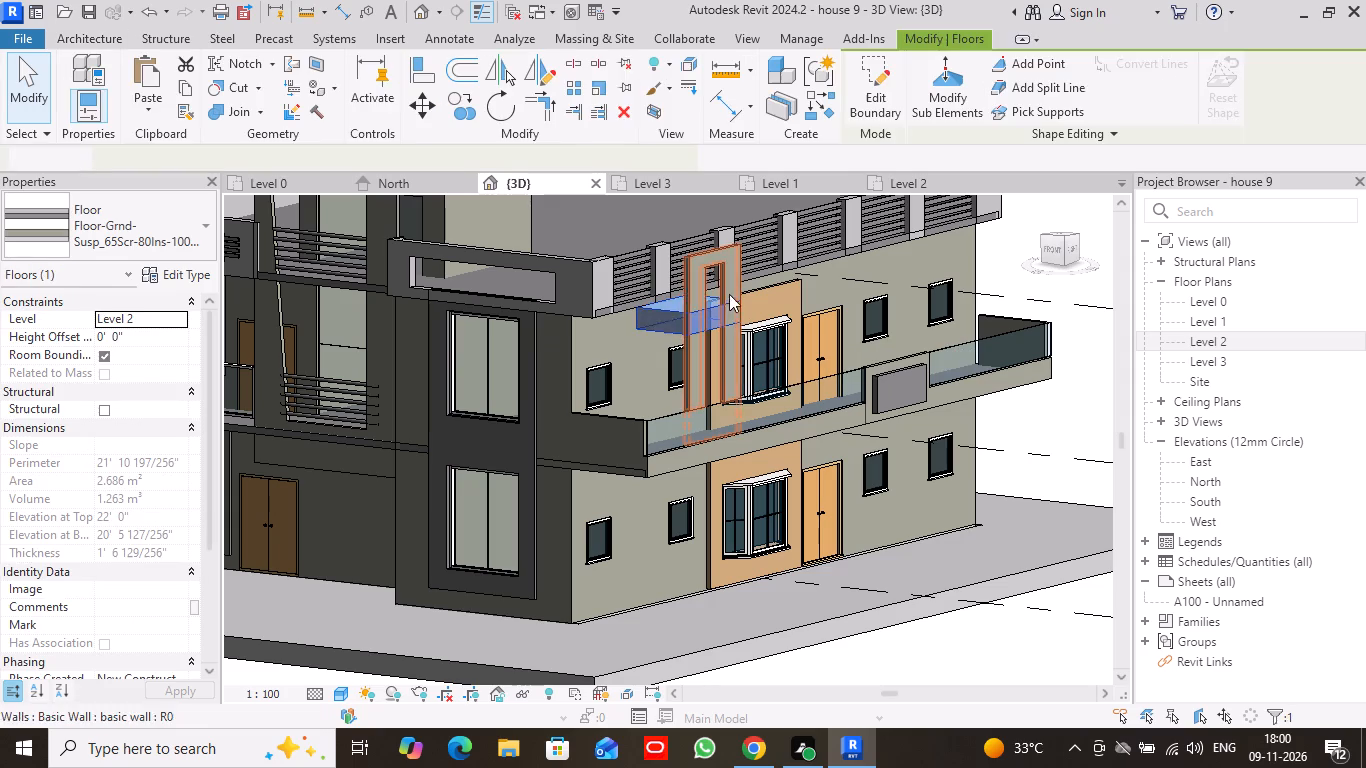
key(Up)
key(Up)
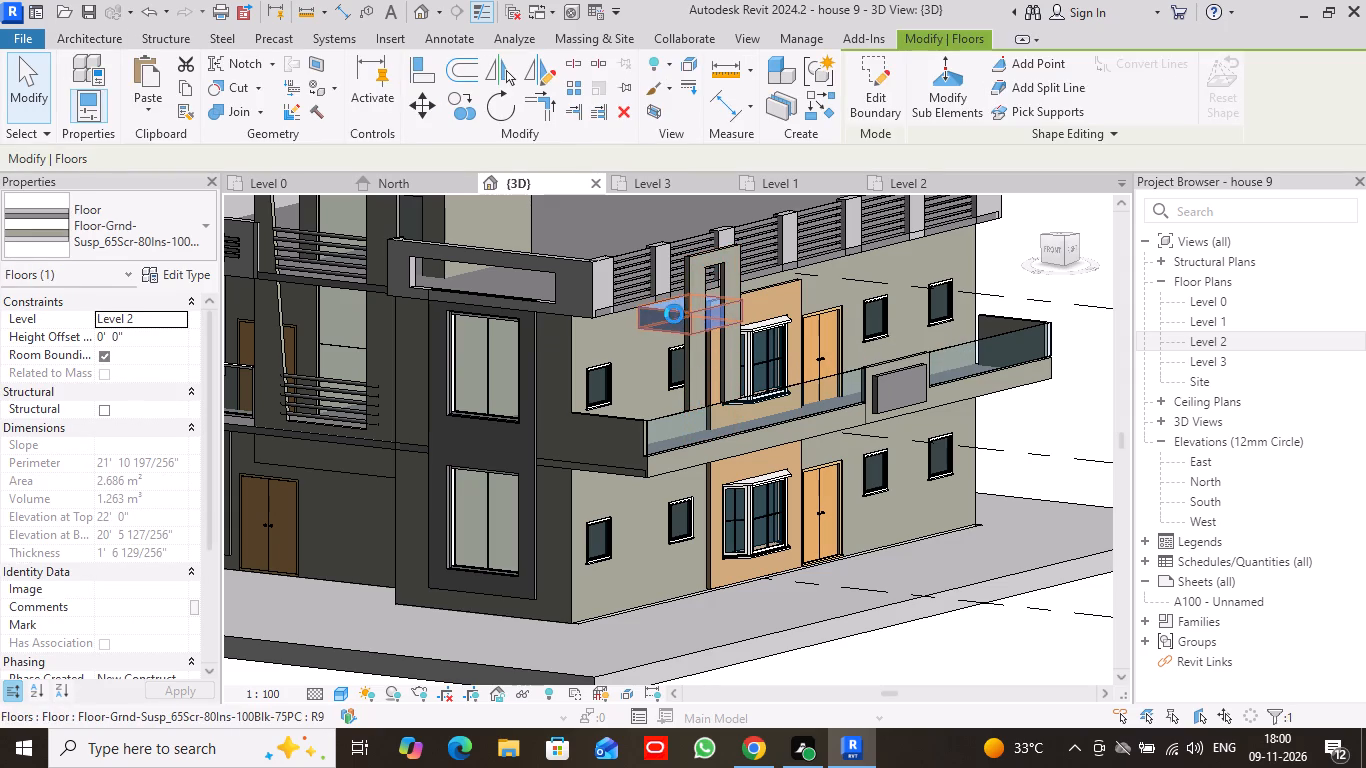
key(Up)
key(Up)
key(Up)
key(Left)
key(Left)
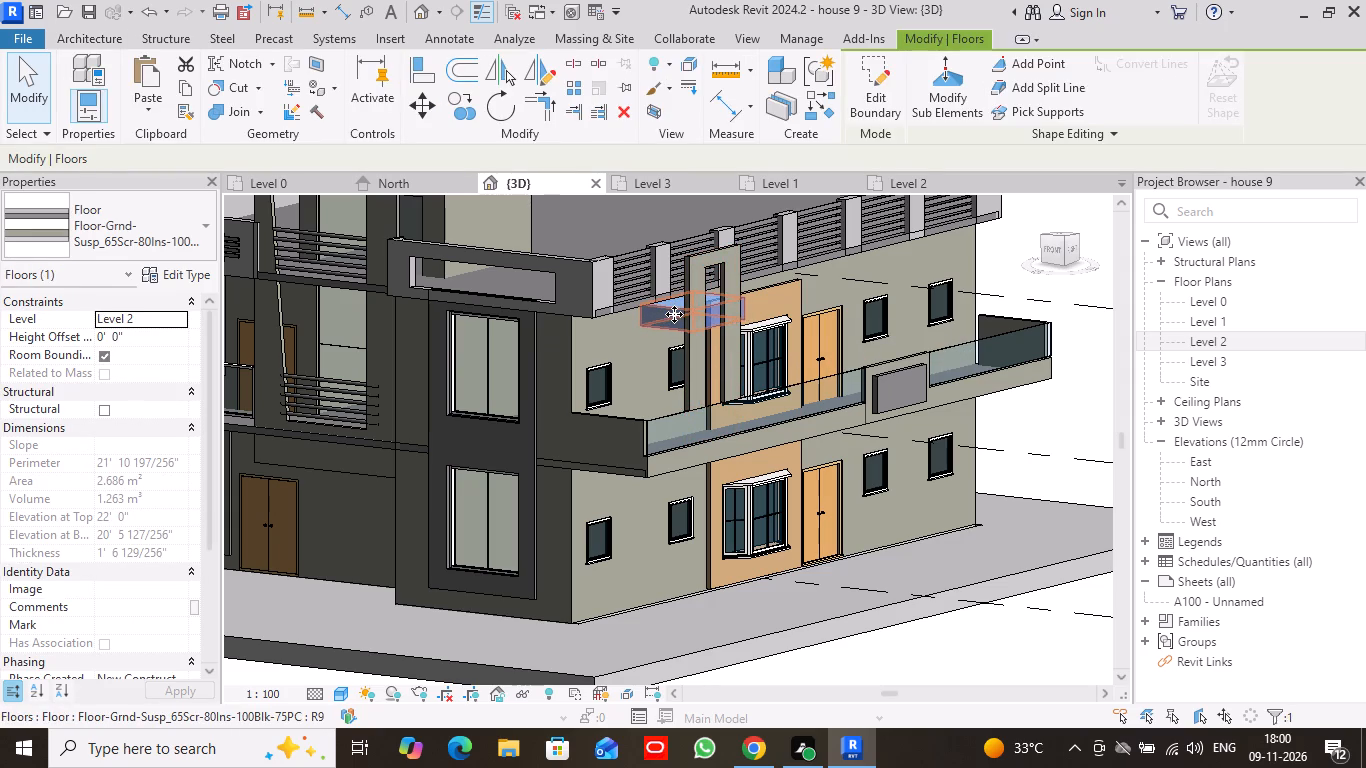
key(Left)
key(Down)
key(Down)
key(Down)
key(Up)
key(Up)
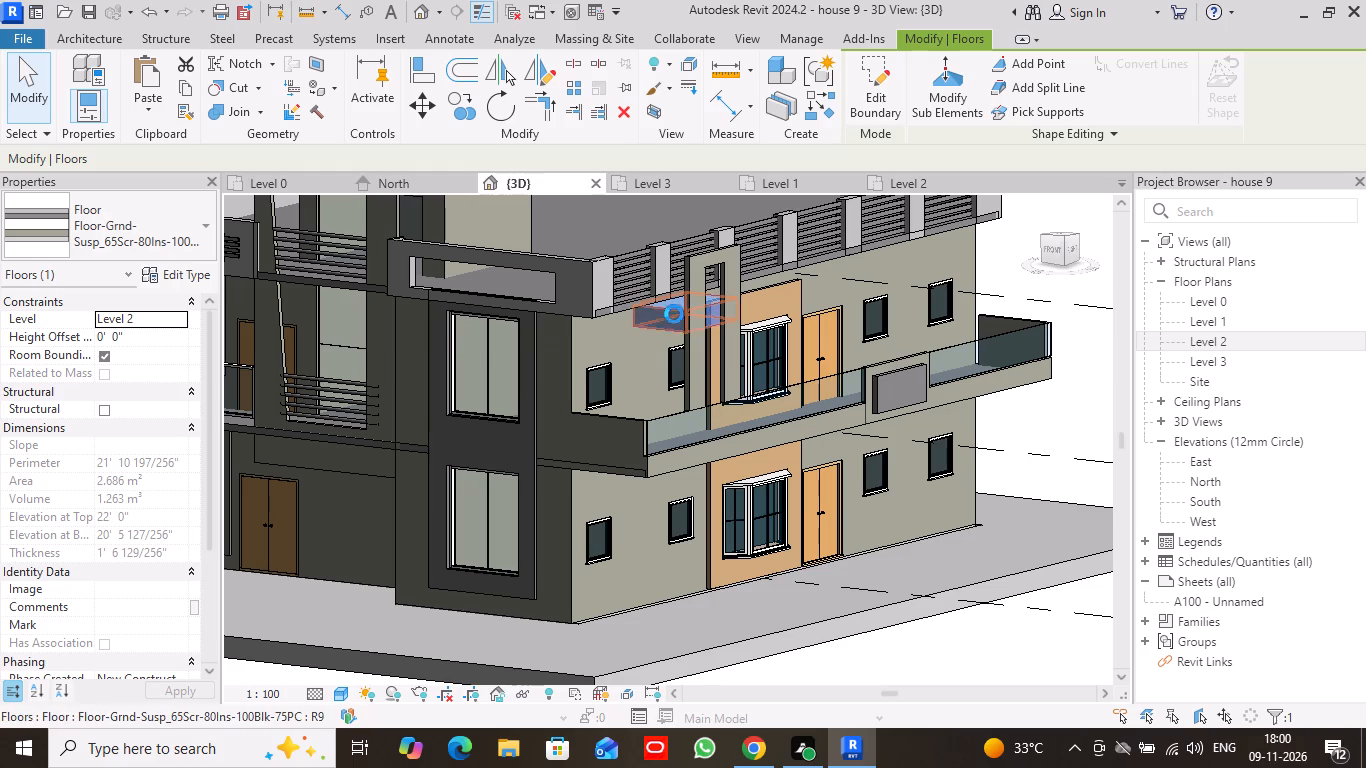
key(Up)
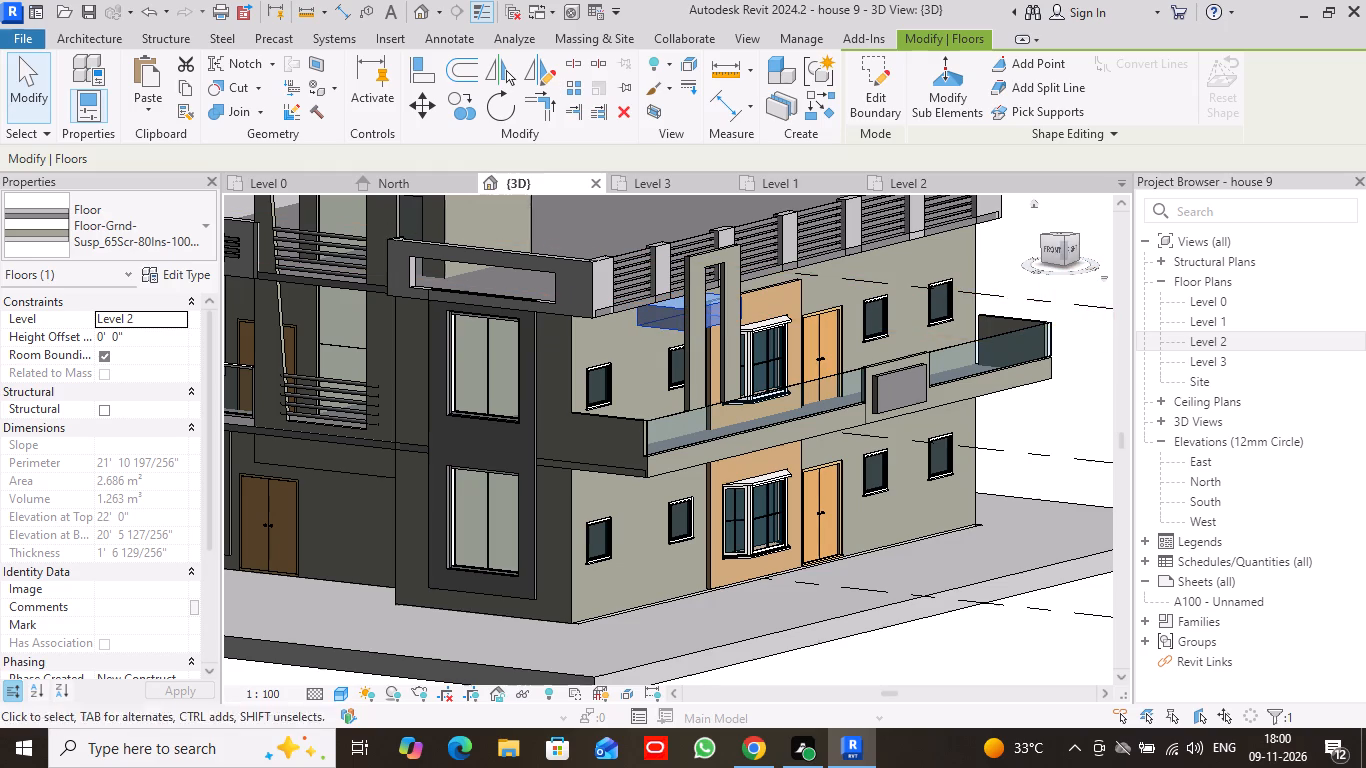
Shift the floor slab sideways in the Right view until its ends line up with the framed wall's edges.
click(1075, 252)
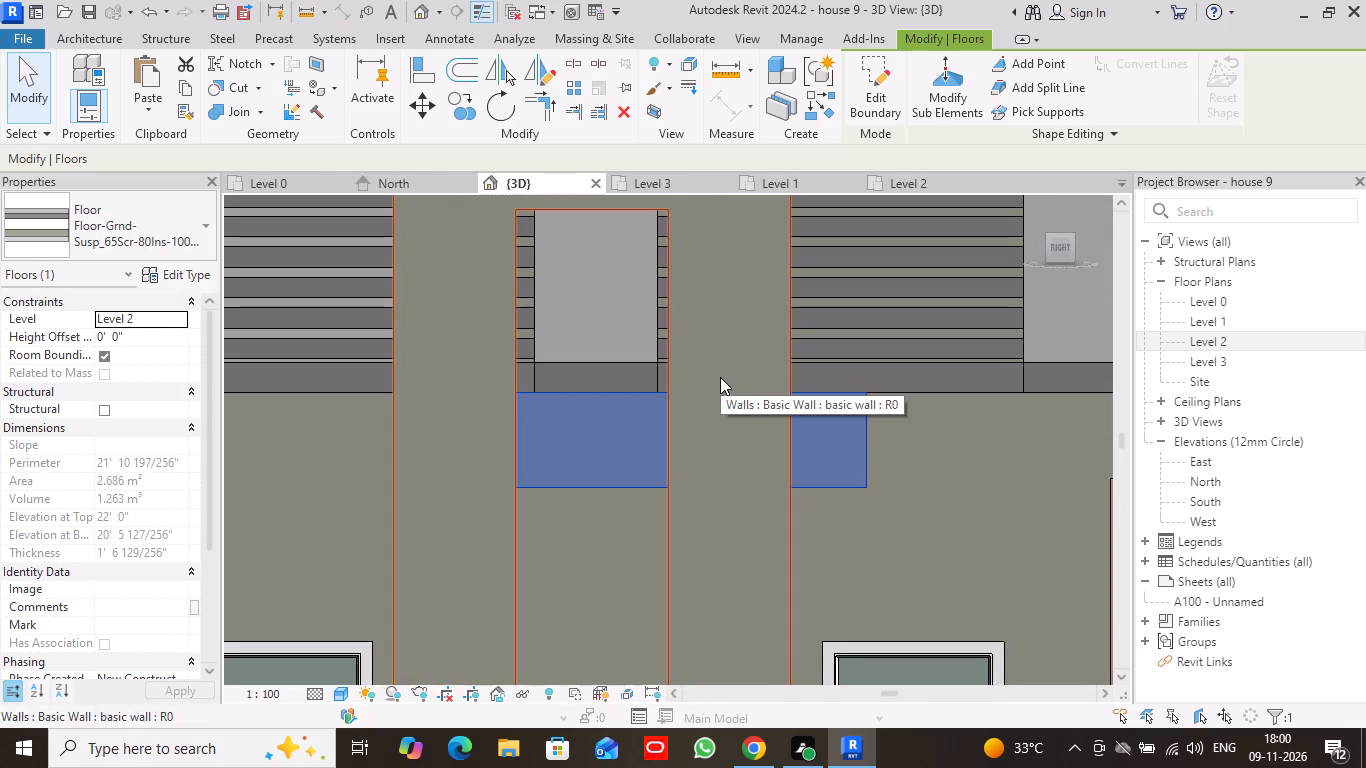
key(Left)
key(Left)
key(Left)
key(Left)
key(Left)
key(Left)
key(Left)
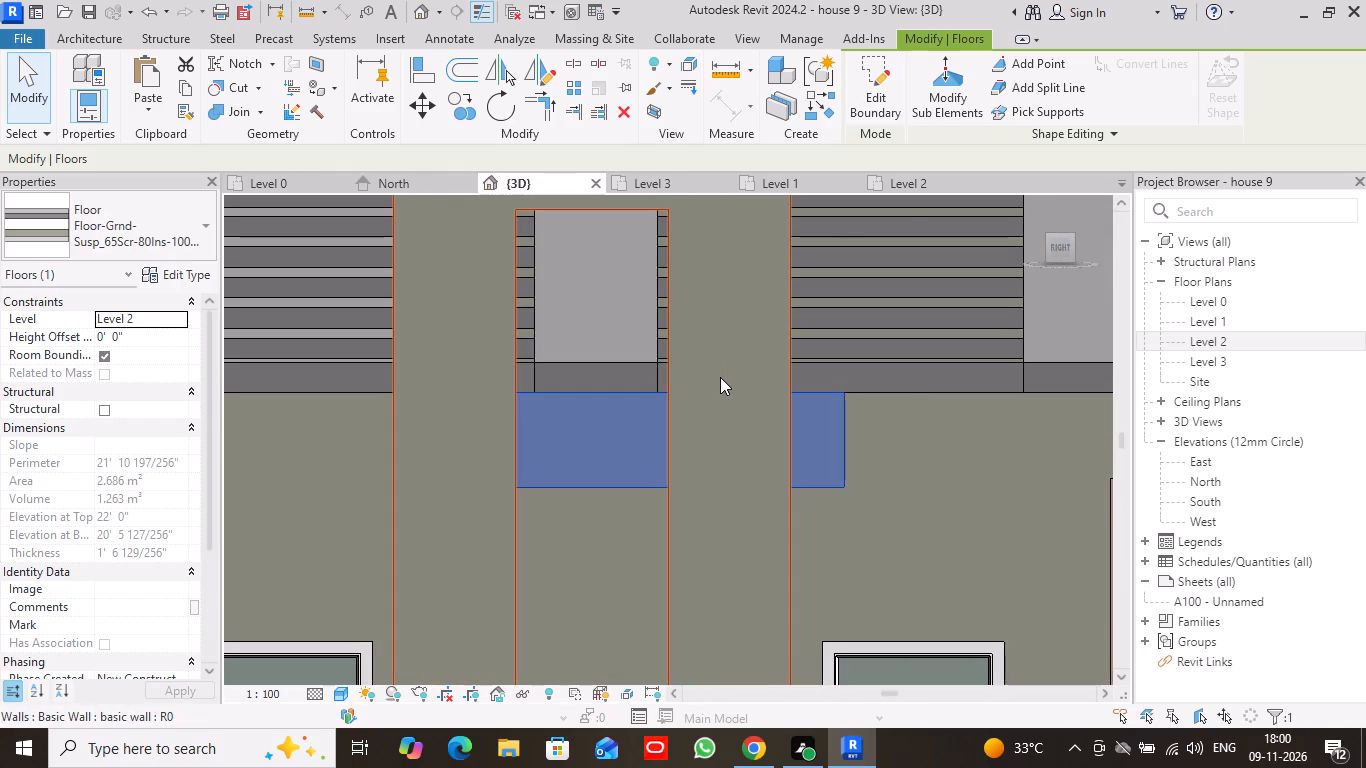
key(Left)
key(Left)
key(Left)
key(Left)
key(Left)
key(Left)
key(Left)
key(Left)
key(Left)
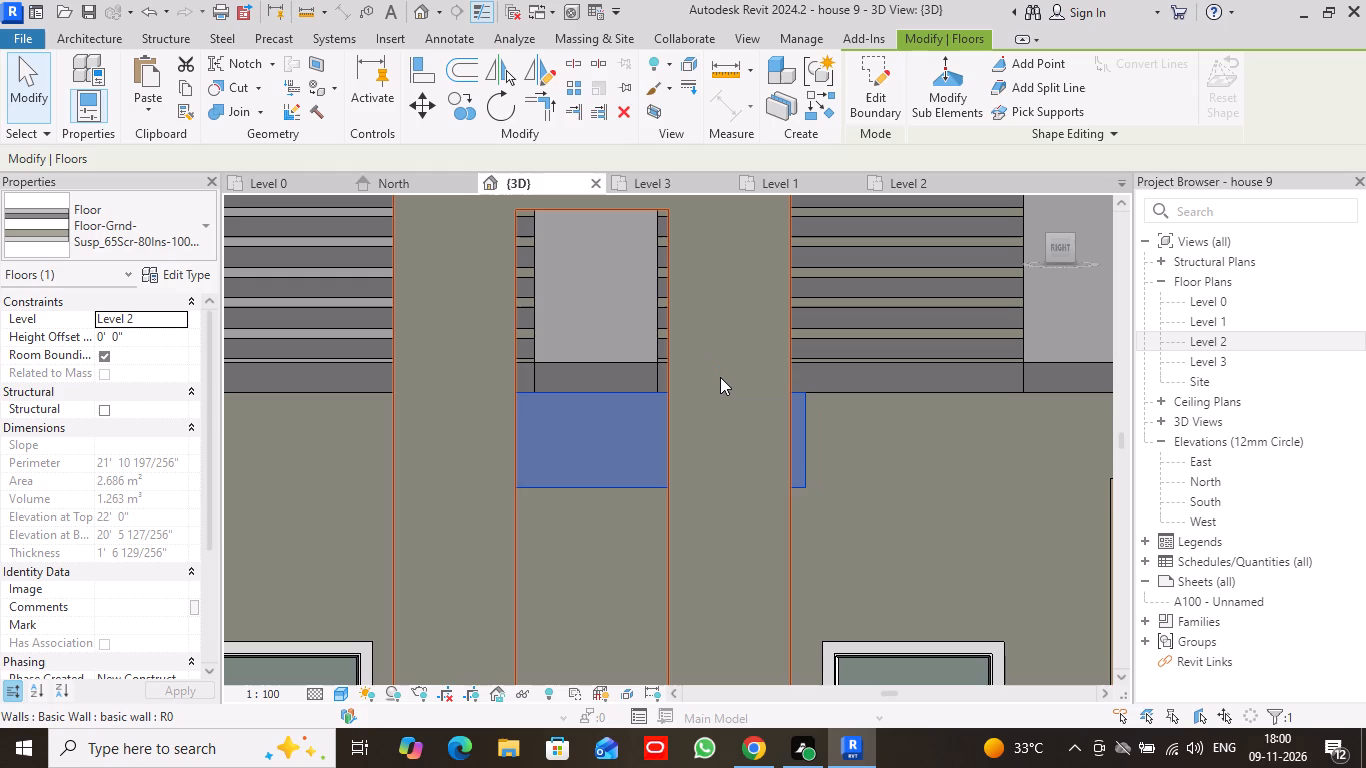
key(Left)
key(Left)
key(Left)
key(Left)
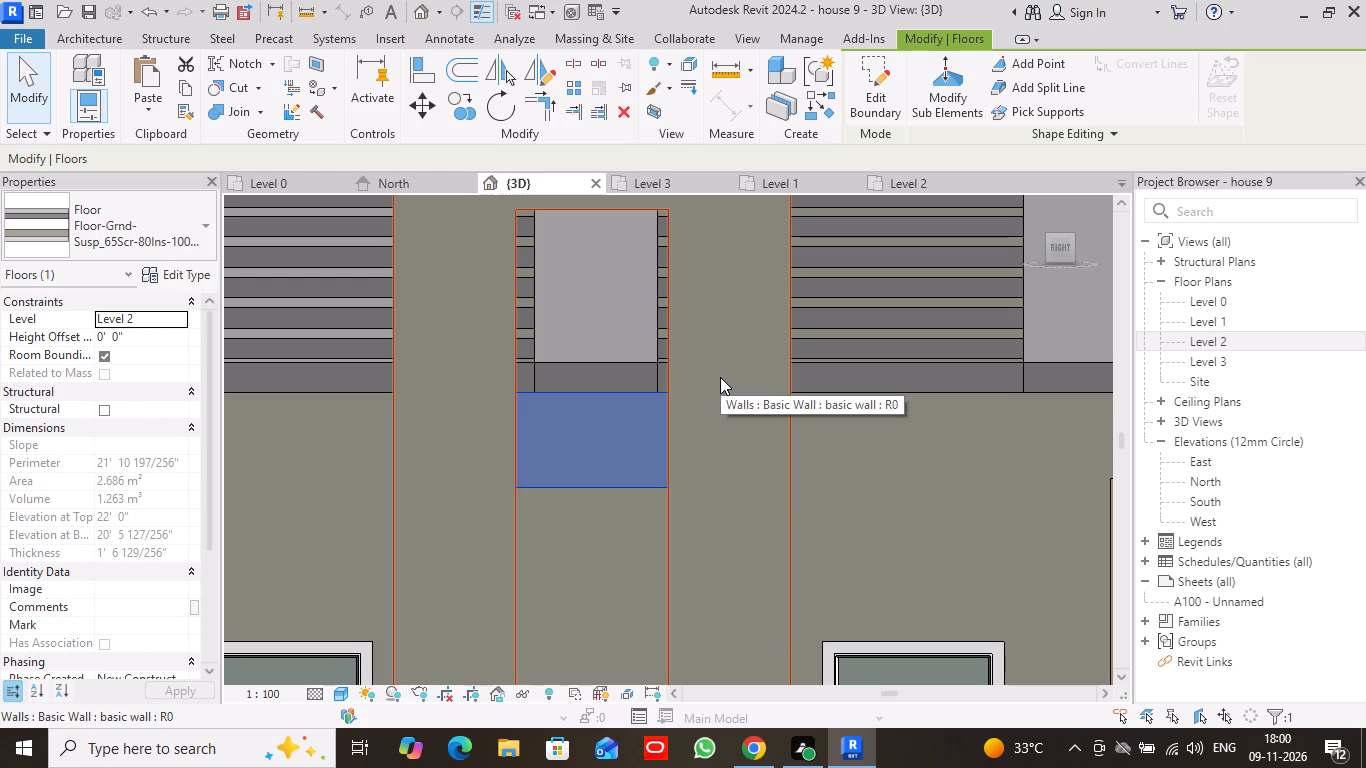
Raise the floor slab to a height offset of 3'-11 3/4" above Level 2, level with the framed wall's top.
key(Up)
key(Up)
key(Up)
key(Up)
key(Up)
key(Up)
key(Up)
key(Up)
key(Up)
key(Up)
key(Up)
key(Up)
key(Up)
key(Up)
key(Up)
key(Up)
key(Up)
key(Up)
key(Up)
key(Up)
key(Up)
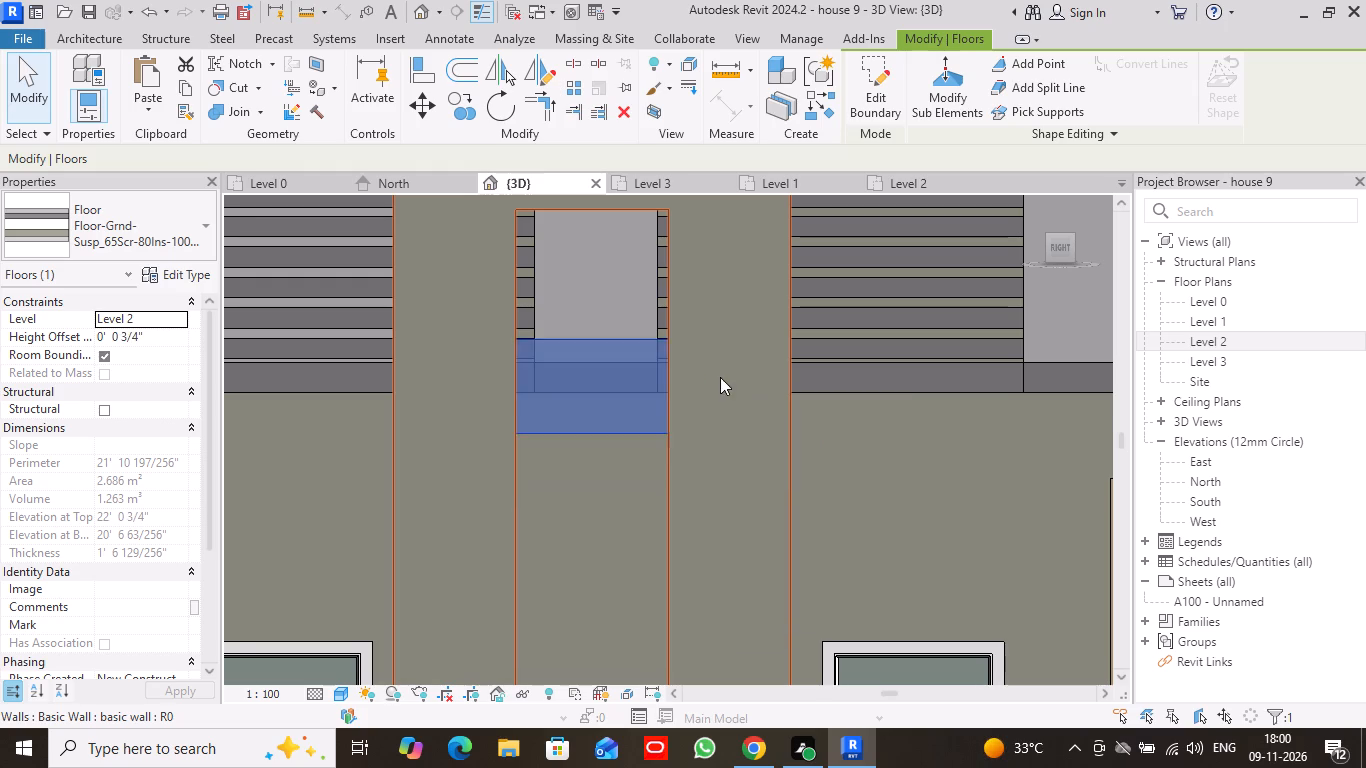
key(Up)
key(Up)
key(Up)
key(Up)
key(Up)
key(Up)
key(Up)
key(Up)
key(Up)
key(Up)
key(Up)
key(Up)
key(Up)
key(Up)
key(Up)
key(Up)
key(Up)
key(Up)
key(Up)
key(Up)
key(Up)
key(Up)
key(Up)
key(Up)
key(Up)
key(Up)
key(Up)
key(Up)
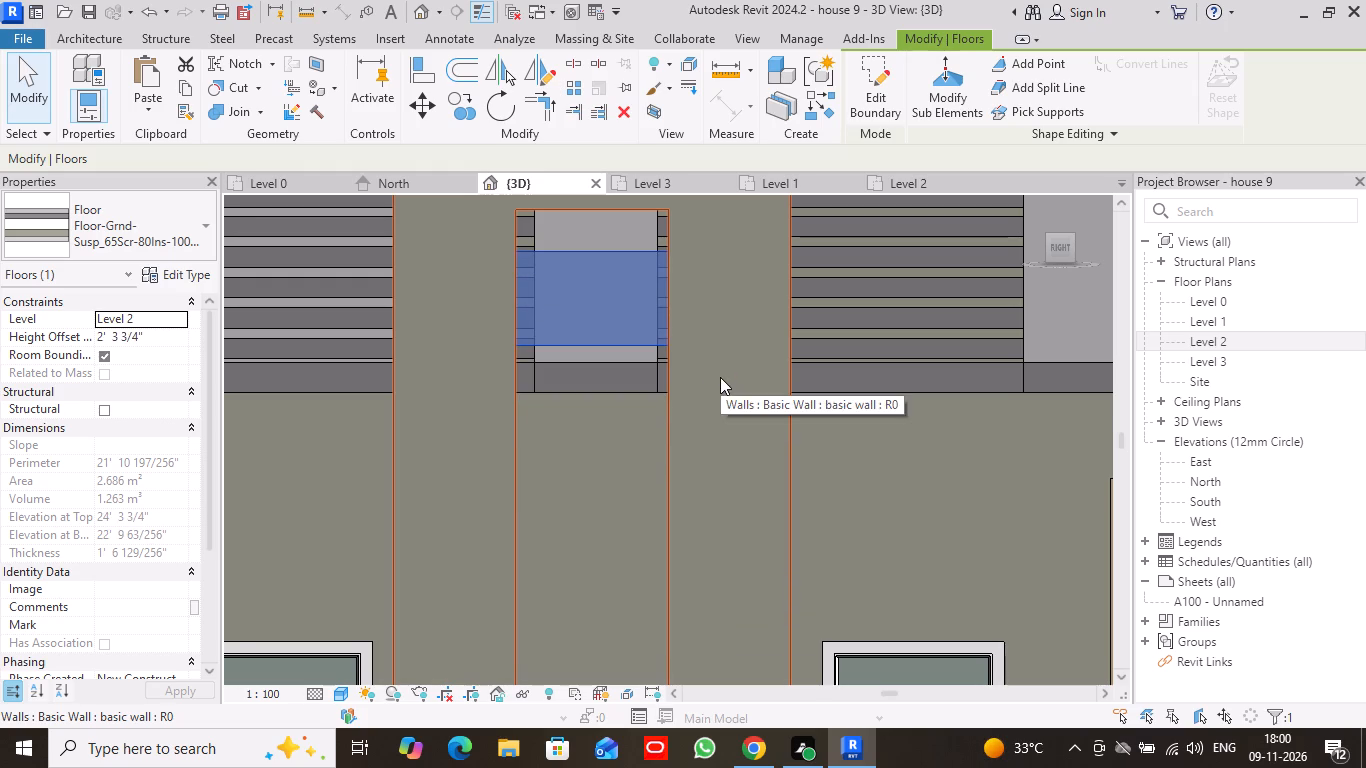
scroll(720, 377, down, 4)
middle_drag(720, 380, 706, 488)
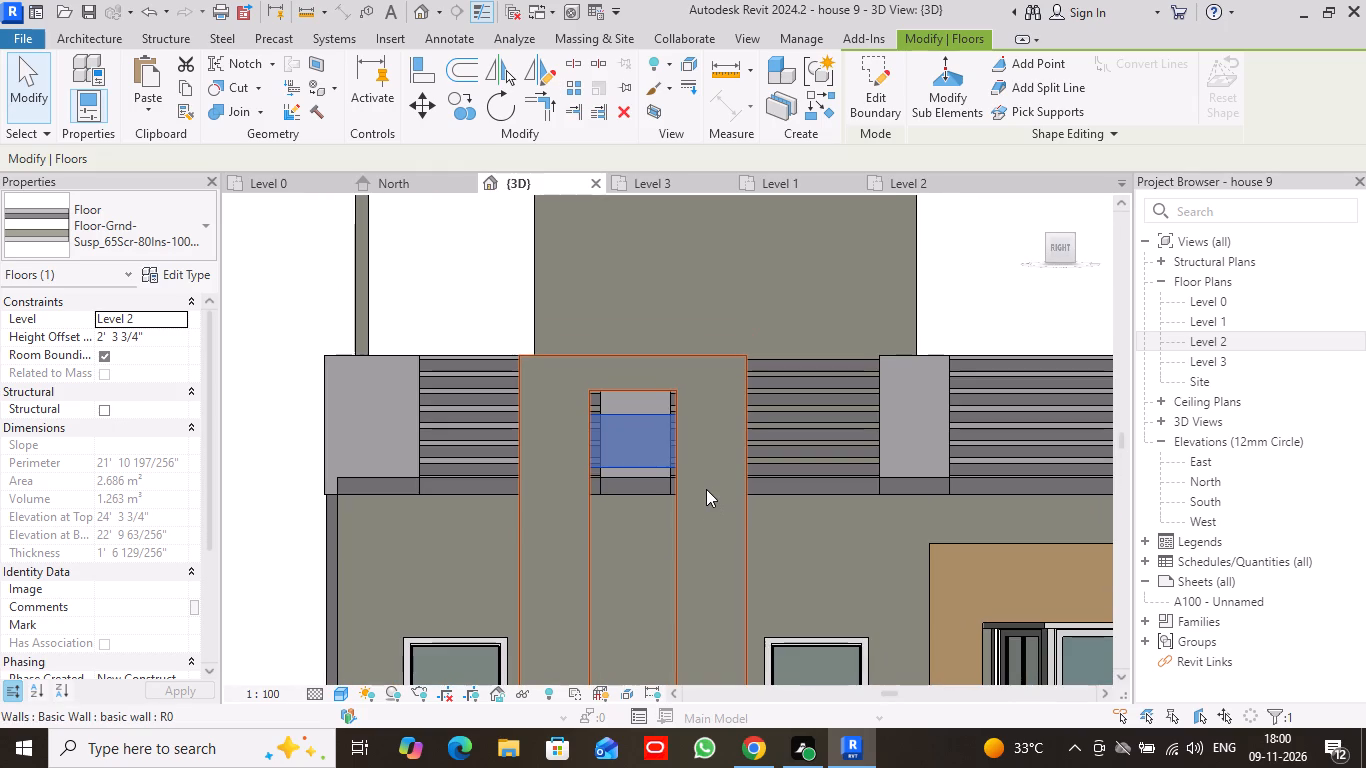
key(Up)
key(Up)
key(Up)
key(Up)
key(Up)
key(Up)
key(Up)
key(Up)
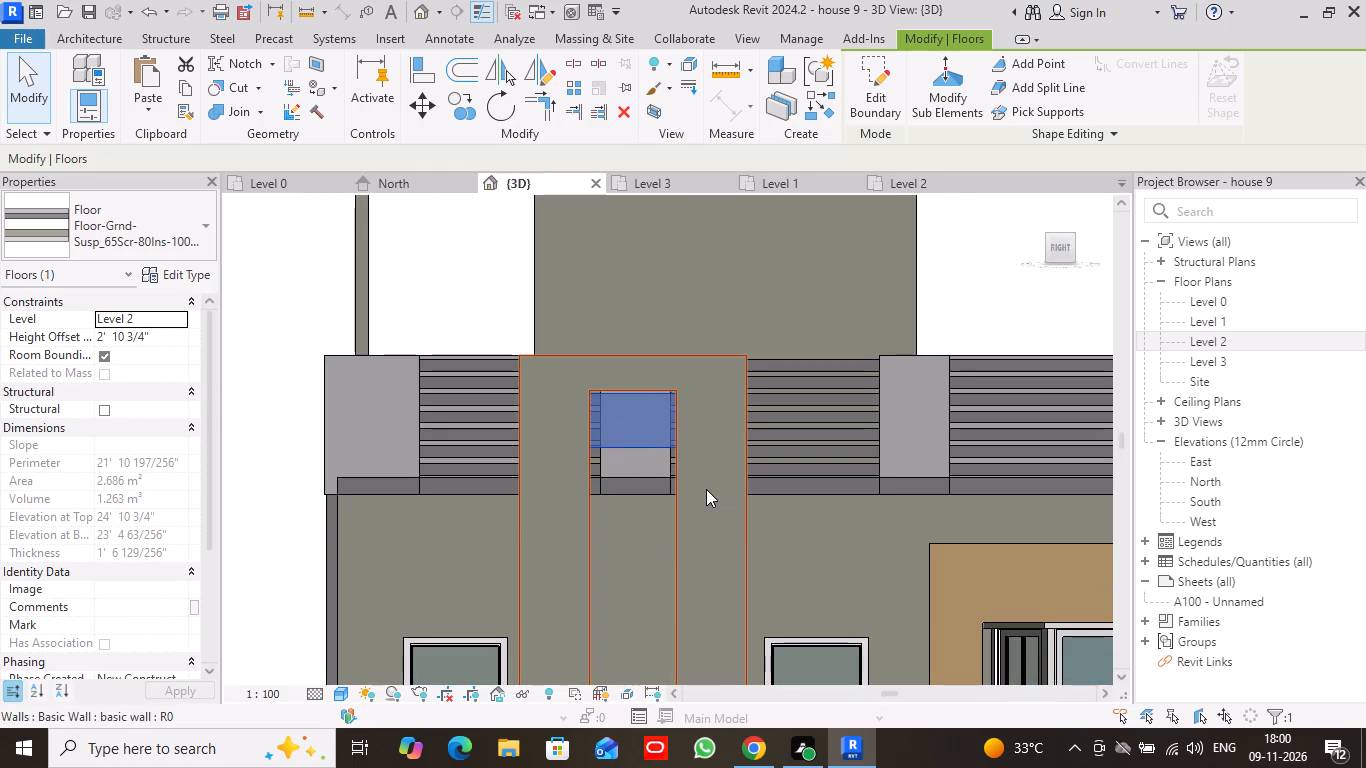
key(Up)
key(Up)
key(Up)
key(Up)
key(Up)
key(Up)
key(Up)
key(Up)
key(Up)
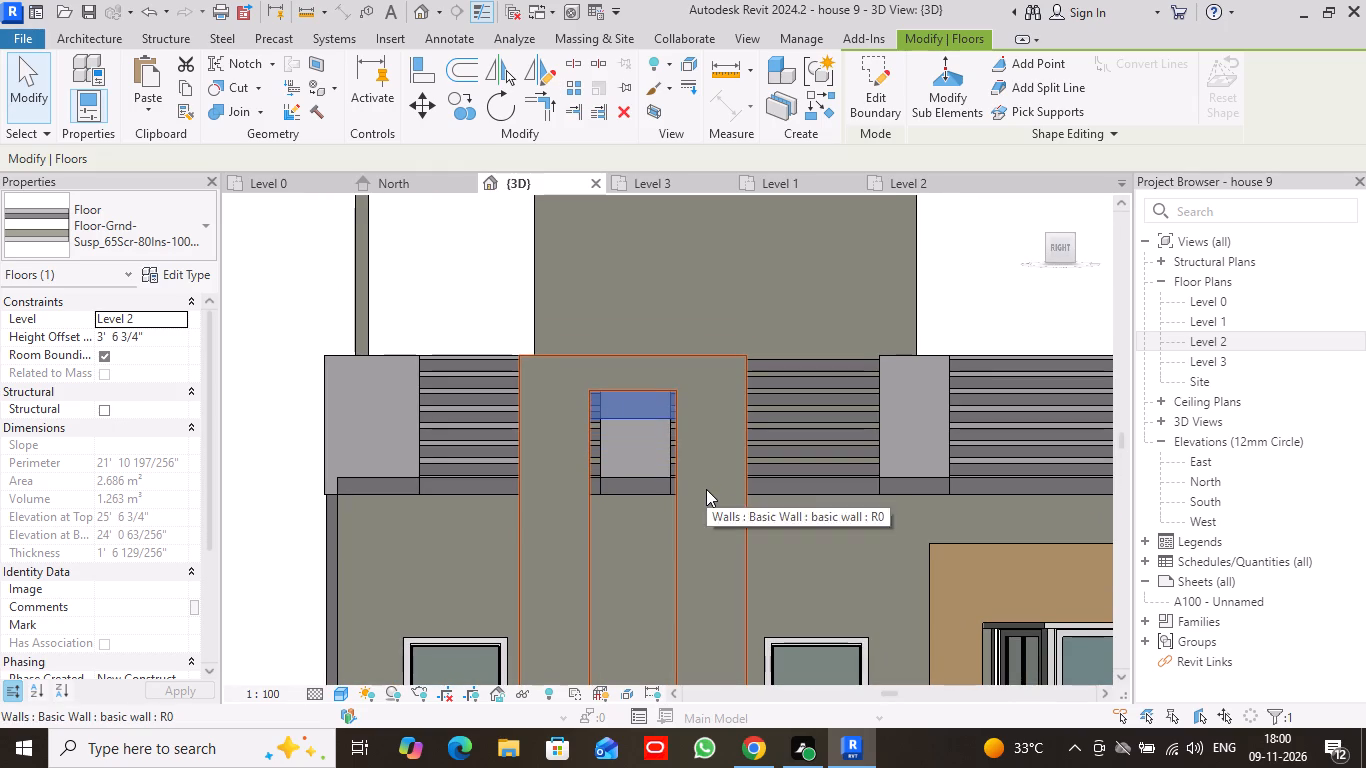
key(Up)
key(Up)
key(Up)
key(Up)
key(Up)
key(Down)
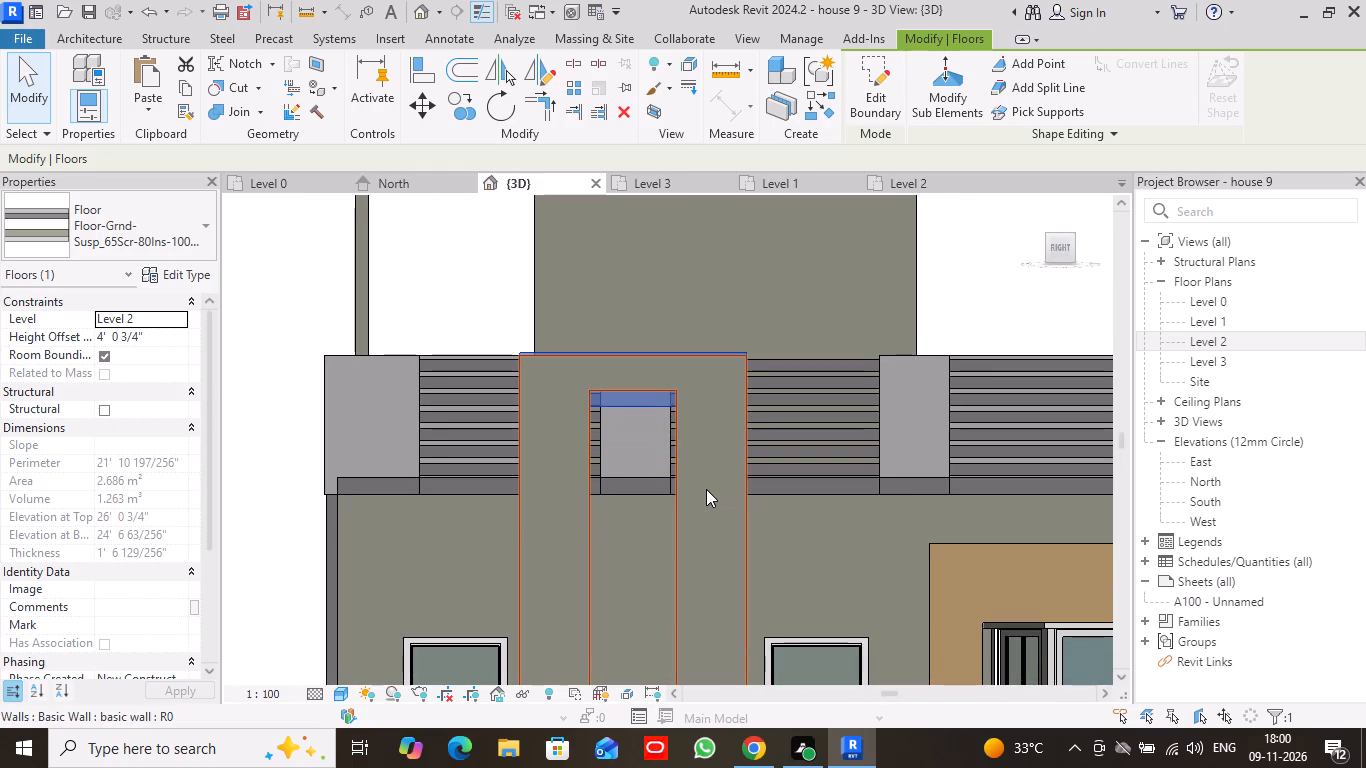
key(Down)
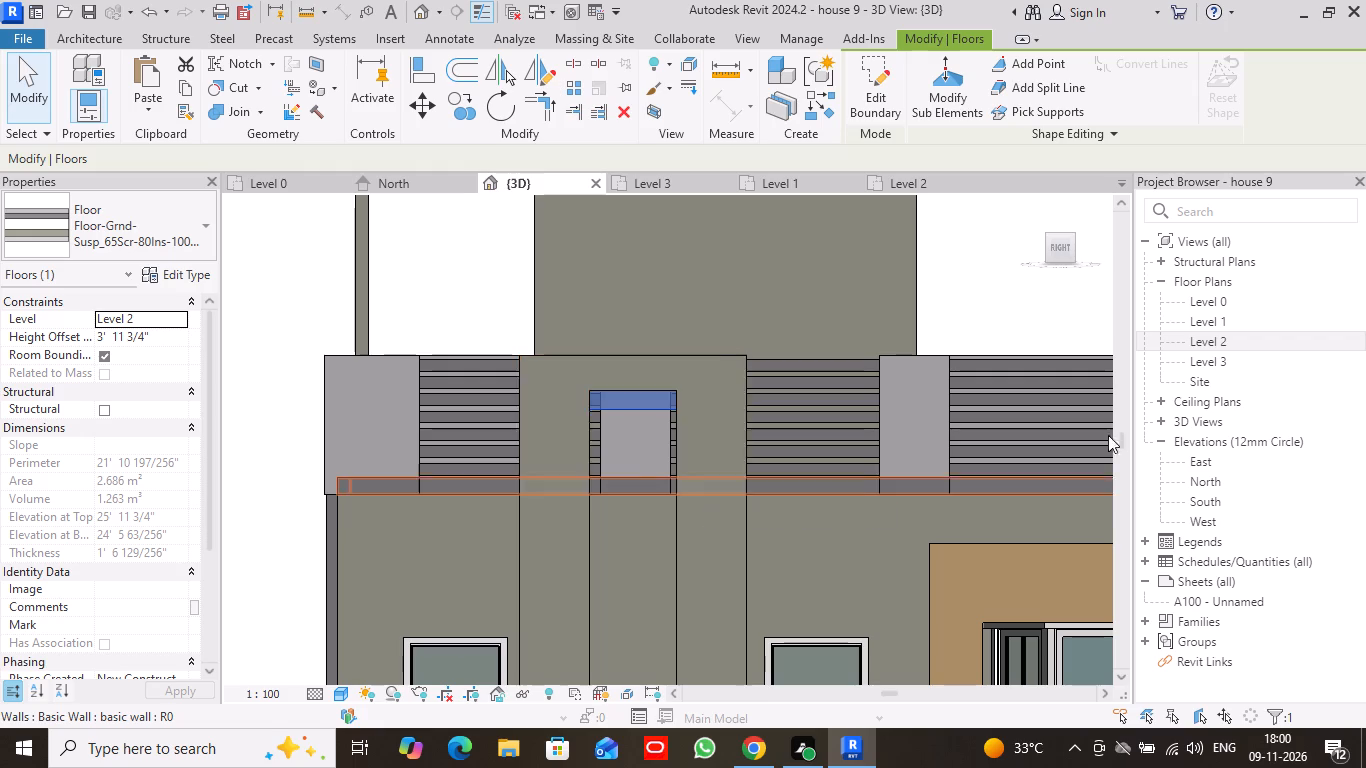
click(973, 277)
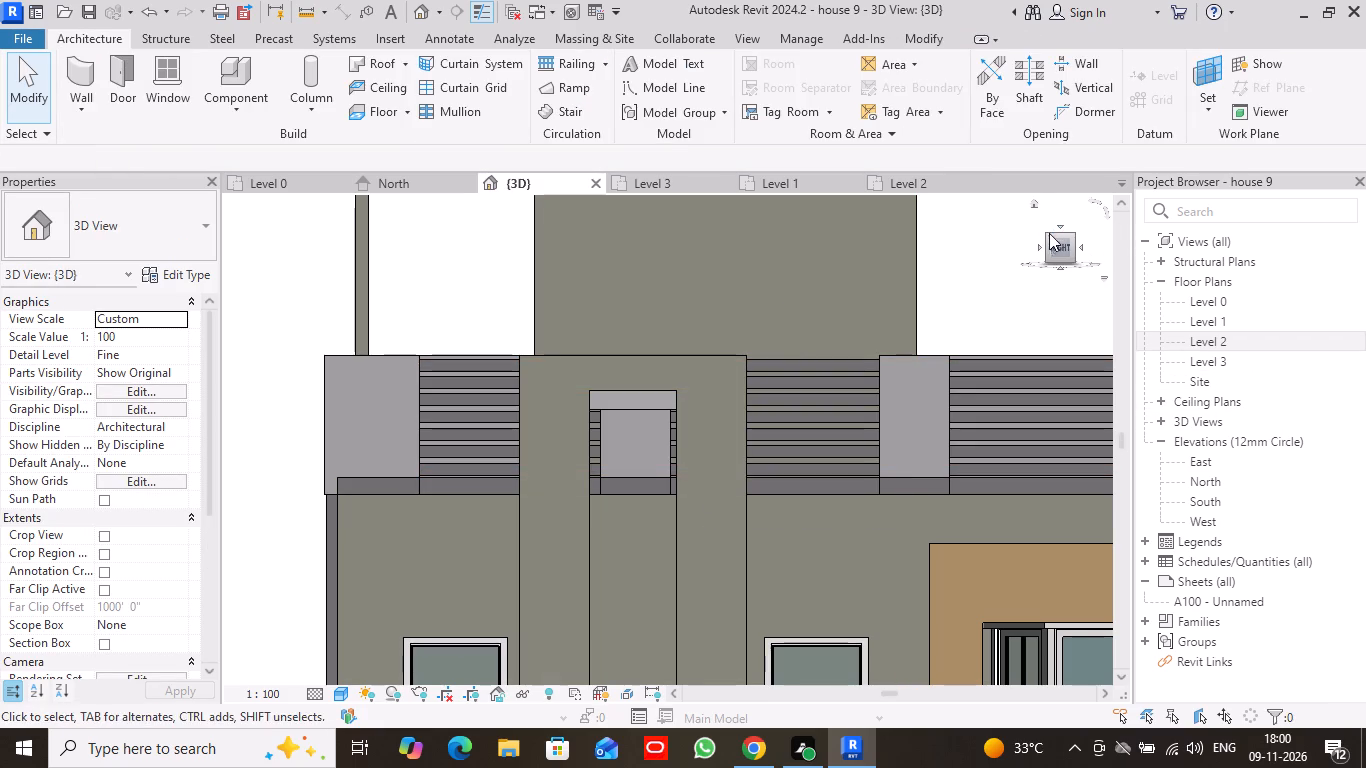
Examine the raised slab's position against the framed wall and parapet in 3D from an angle and directly above.
drag(1048, 235, 252, 306)
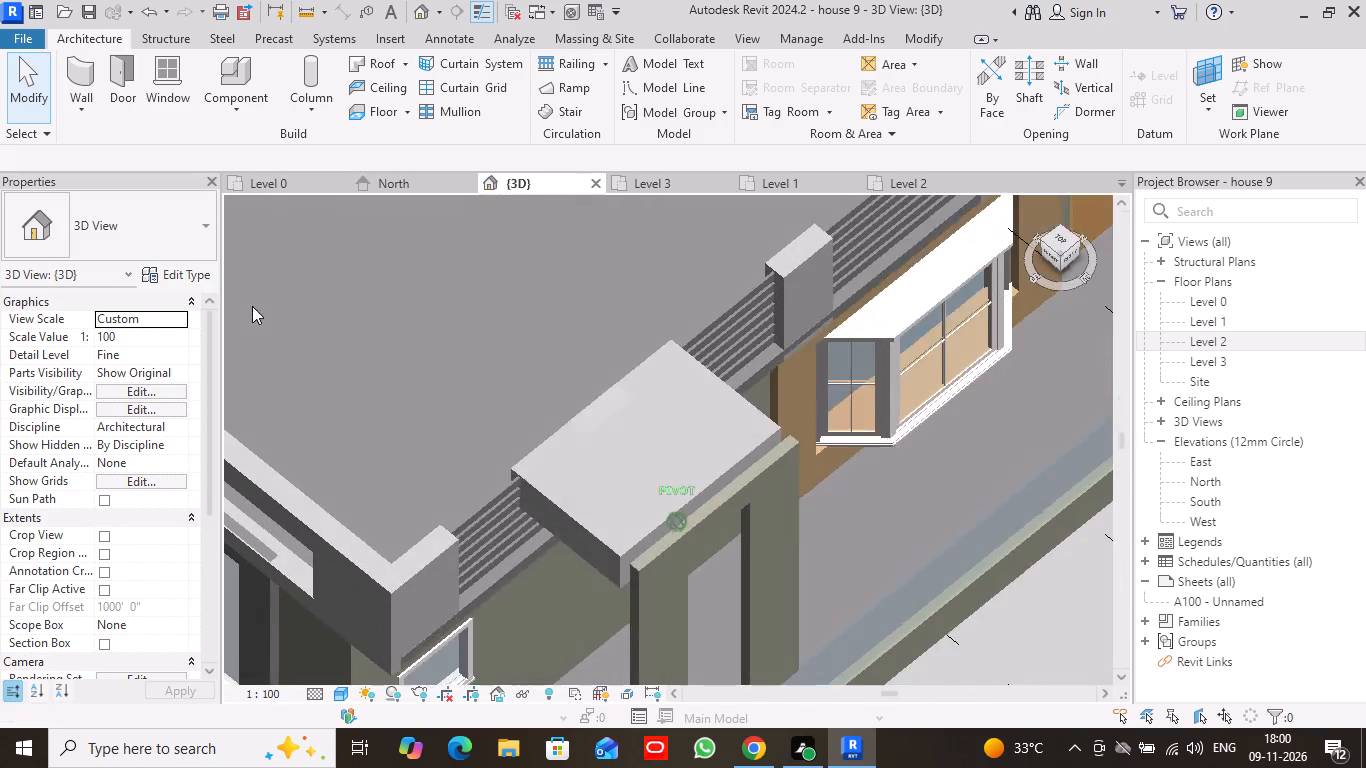
drag(252, 306, 274, 315)
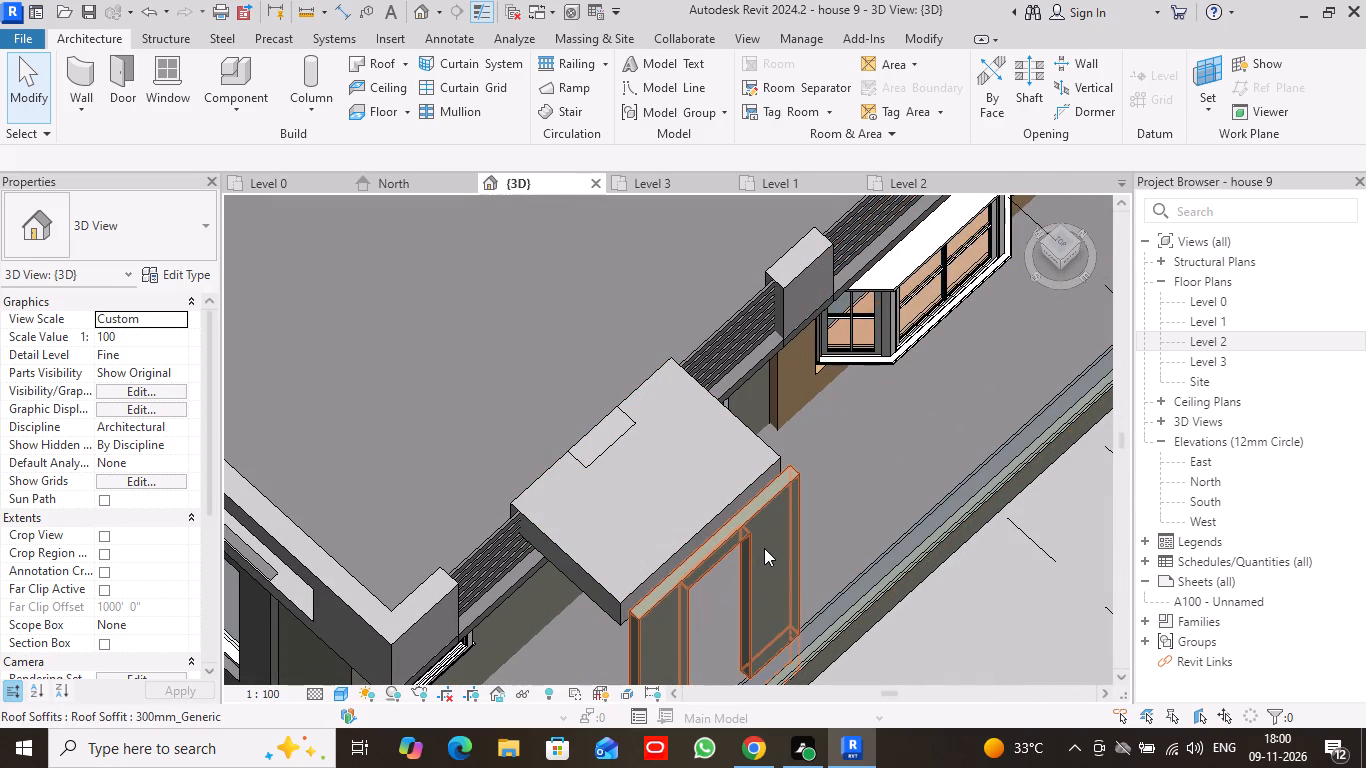
click(1060, 241)
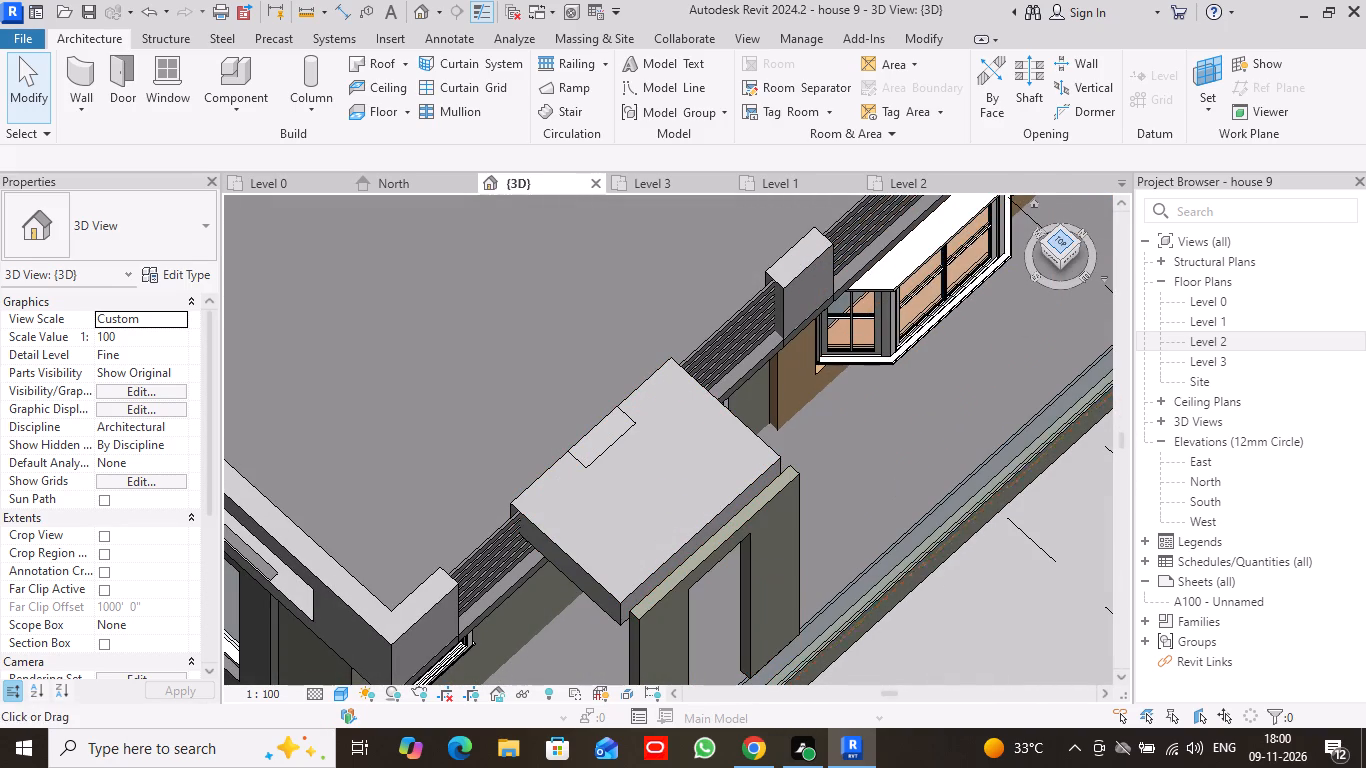
scroll(615, 540, up, 10)
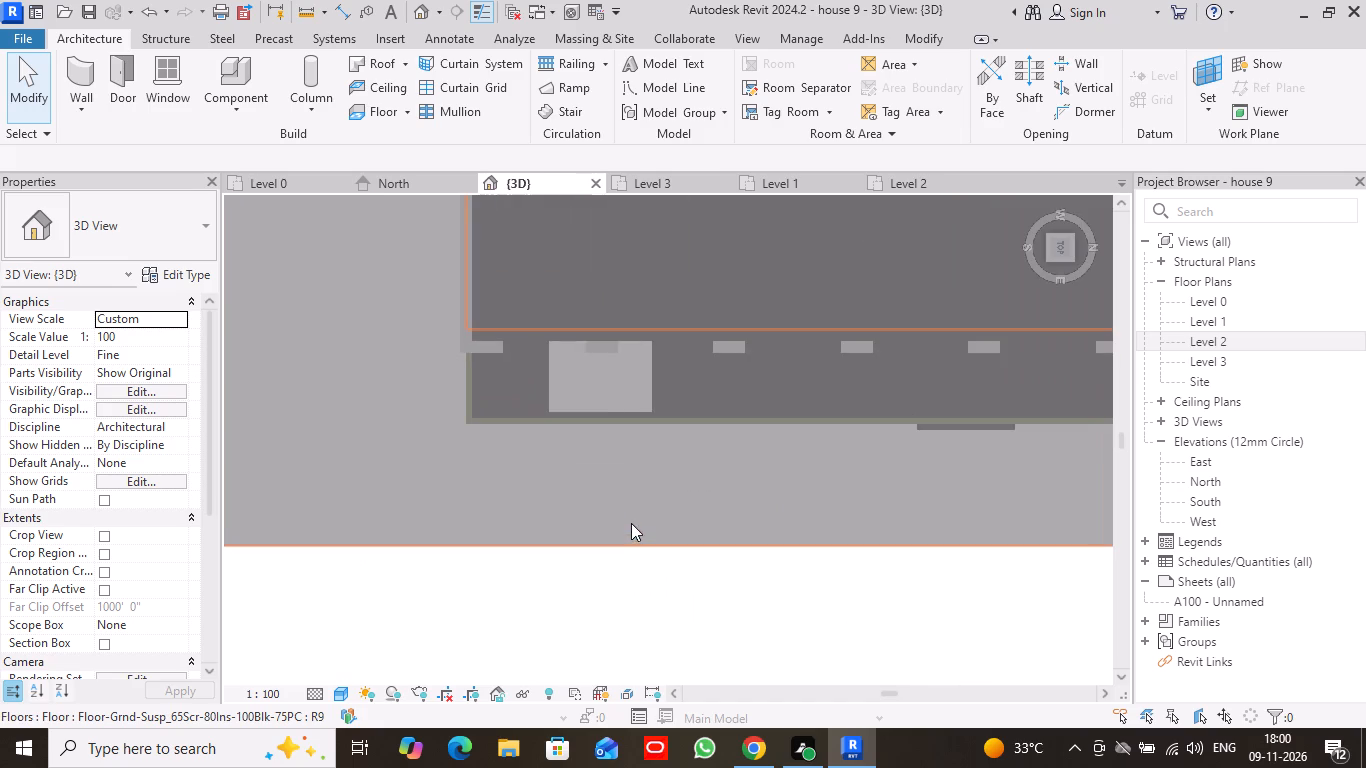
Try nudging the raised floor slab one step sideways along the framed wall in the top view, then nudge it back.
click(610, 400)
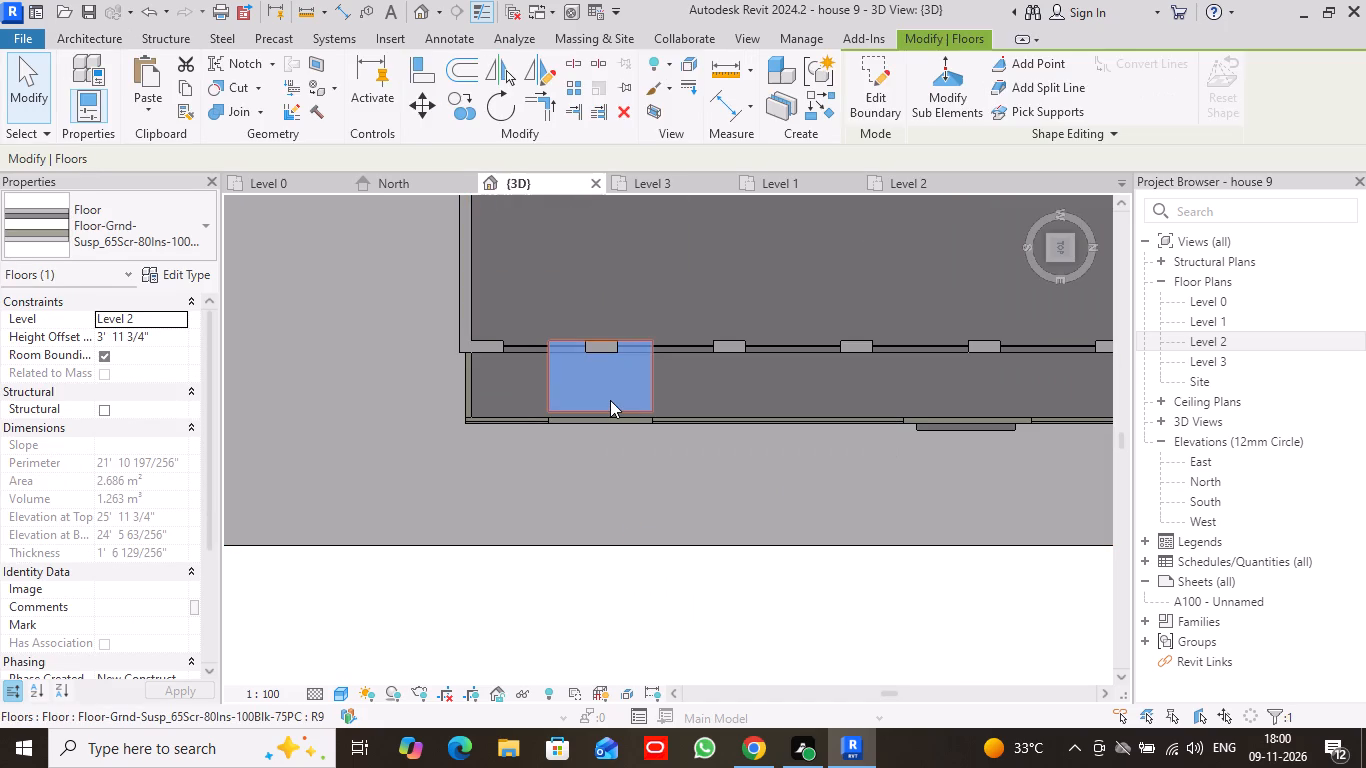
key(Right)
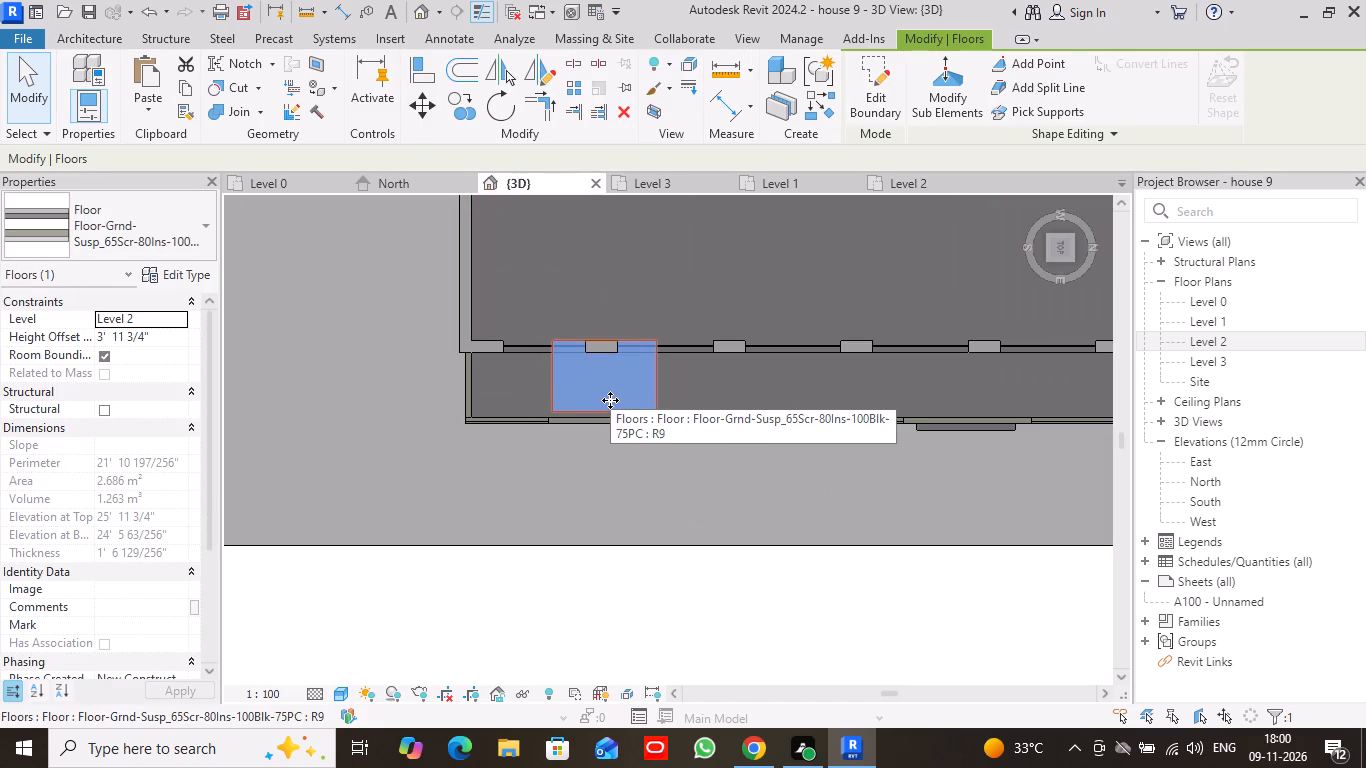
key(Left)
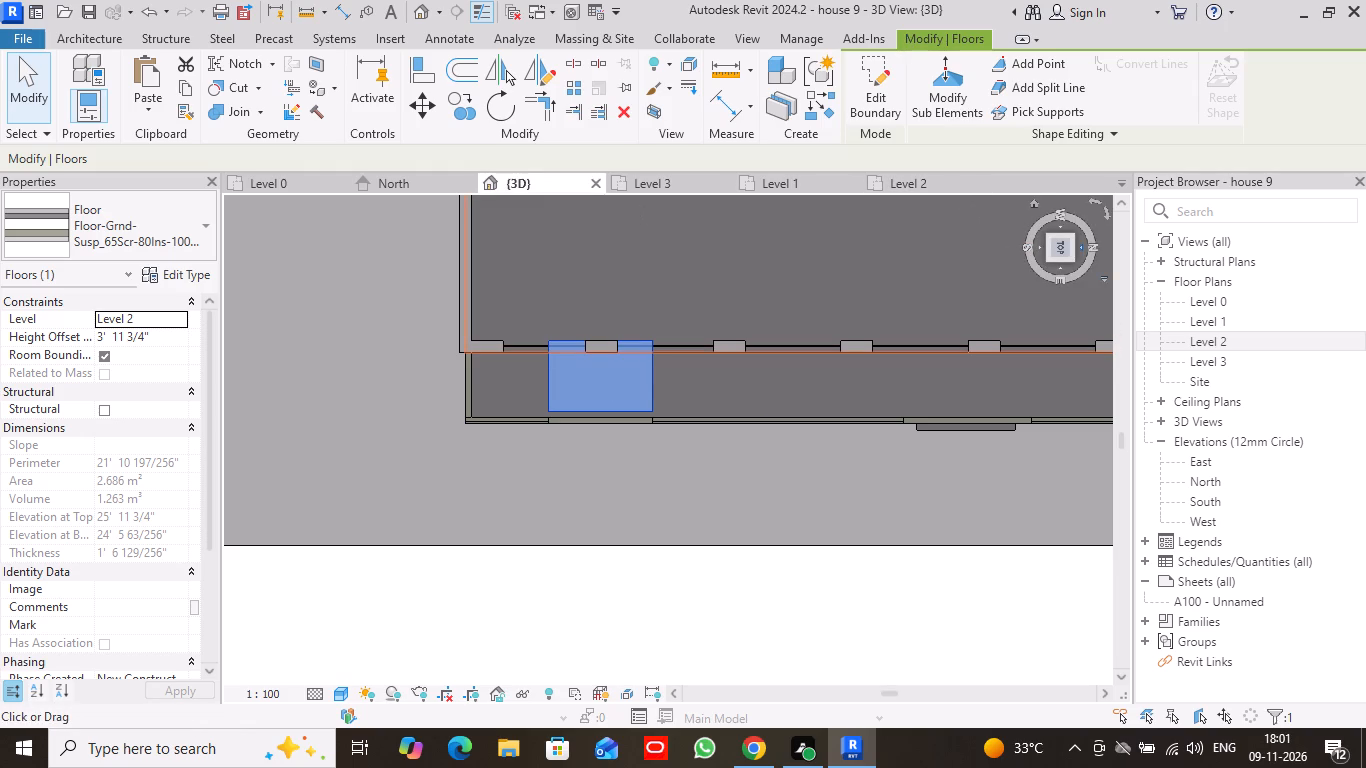
Examine the floor slab on the framed wall from an angled 3D view, including how it sits within the whole house.
drag(1074, 258, 1094, 672)
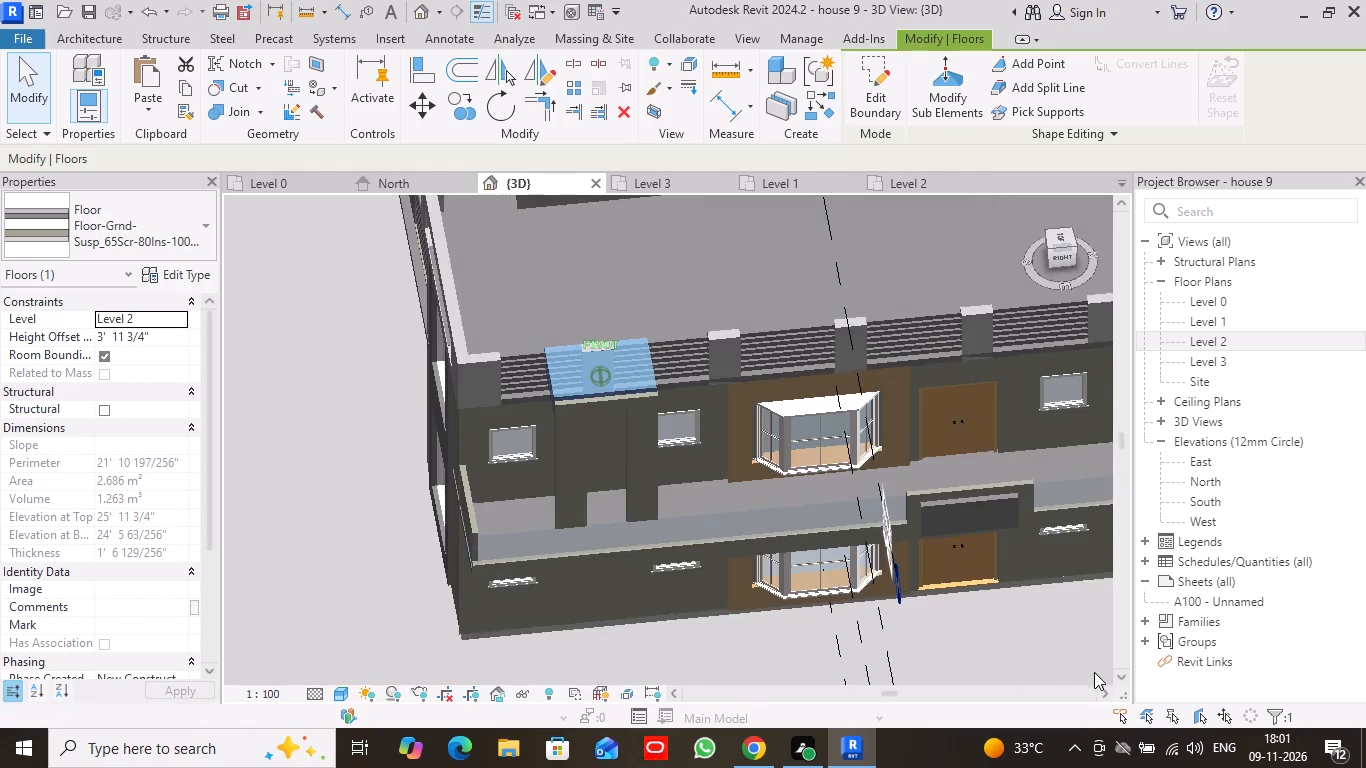
drag(1094, 672, 315, 625)
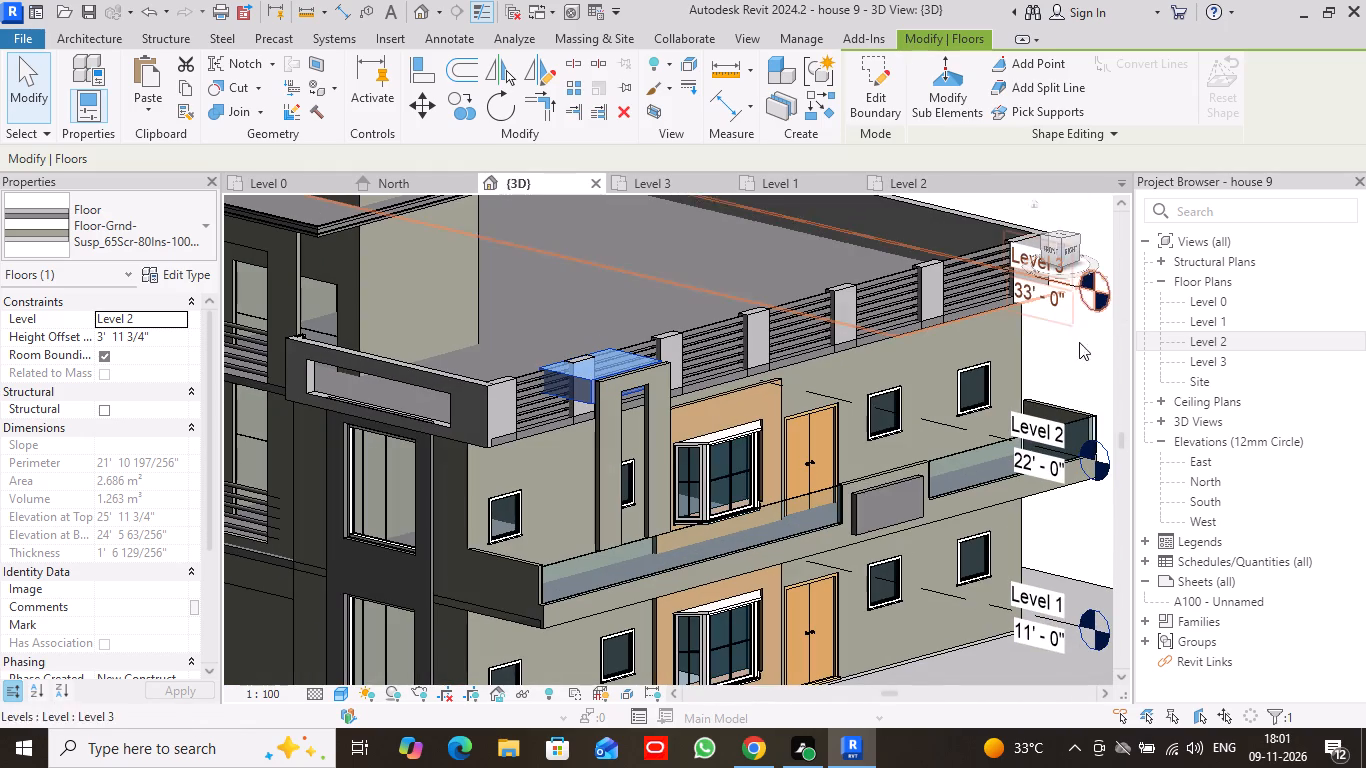
scroll(864, 395, down, 5)
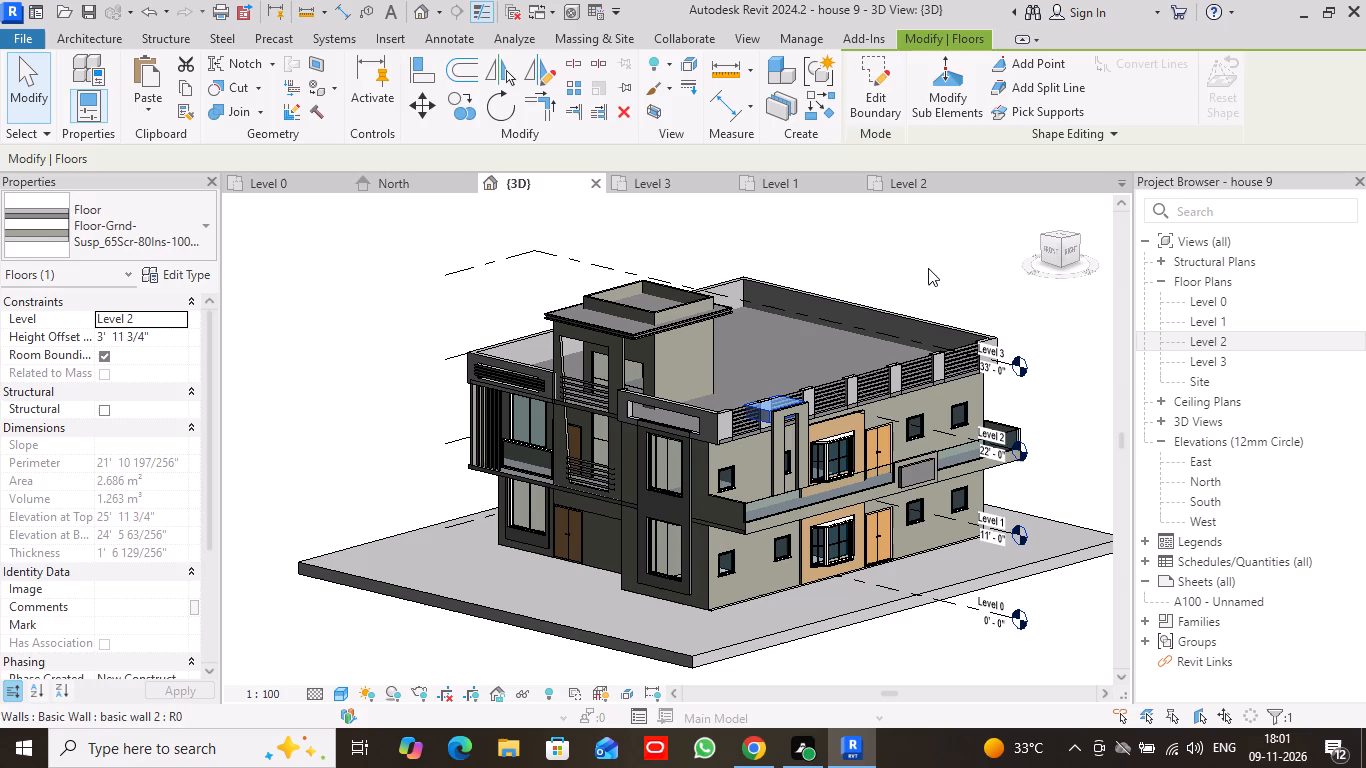
click(928, 268)
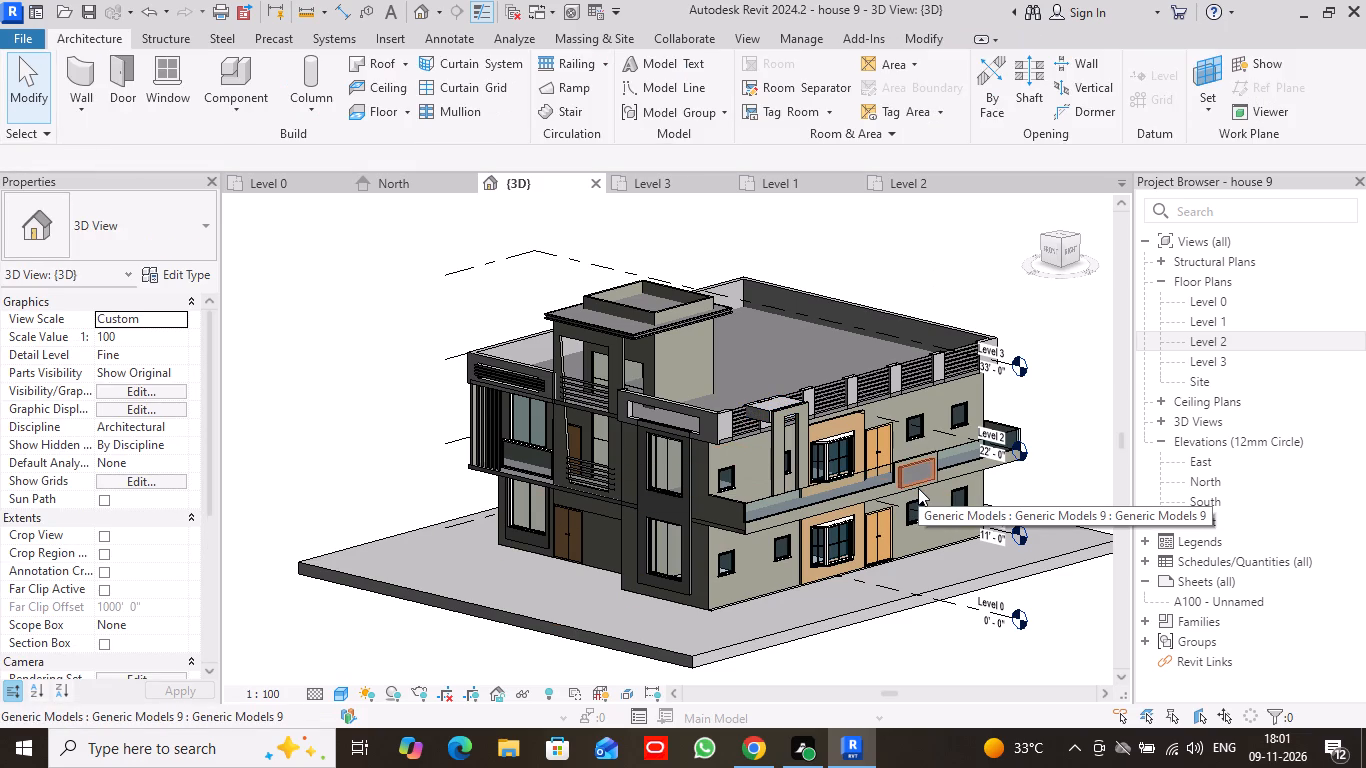
scroll(877, 476, down, 1)
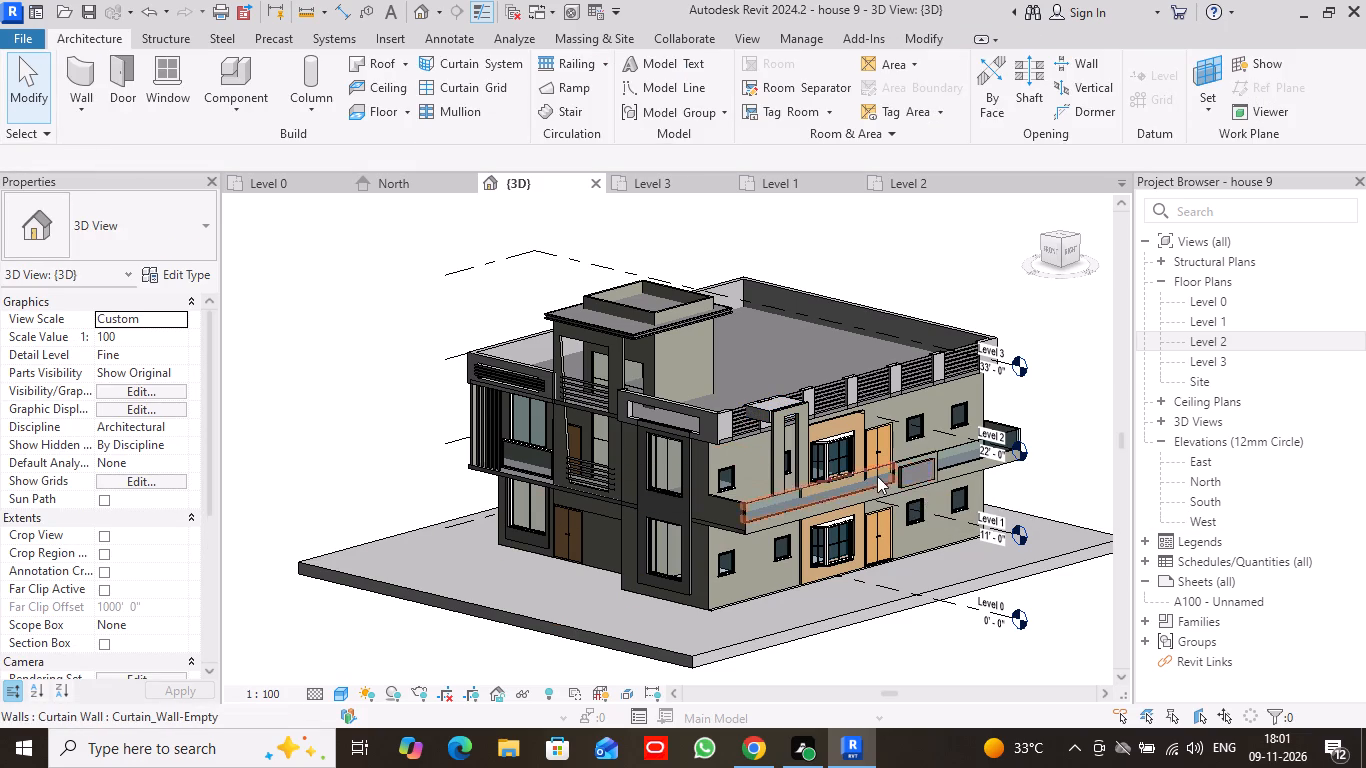
scroll(877, 476, down, 2)
scroll(877, 476, up, 4)
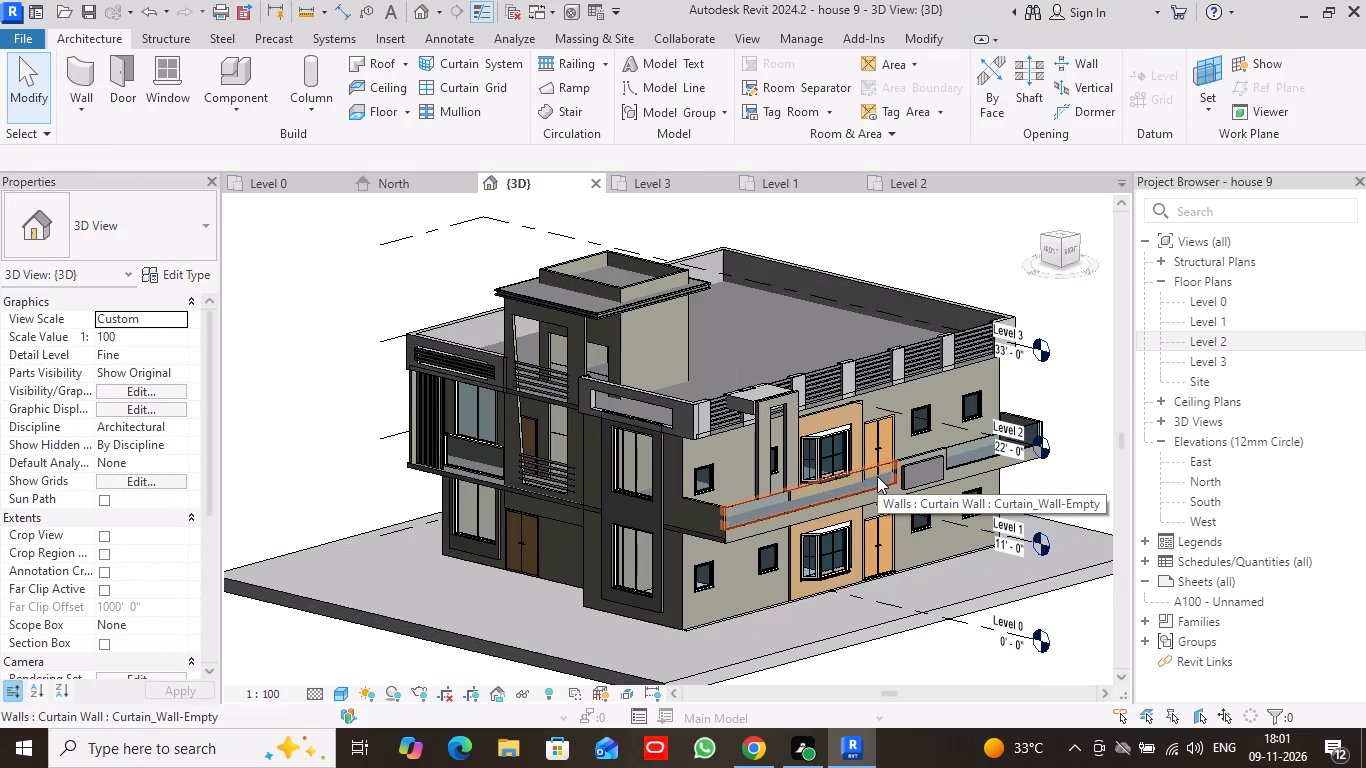
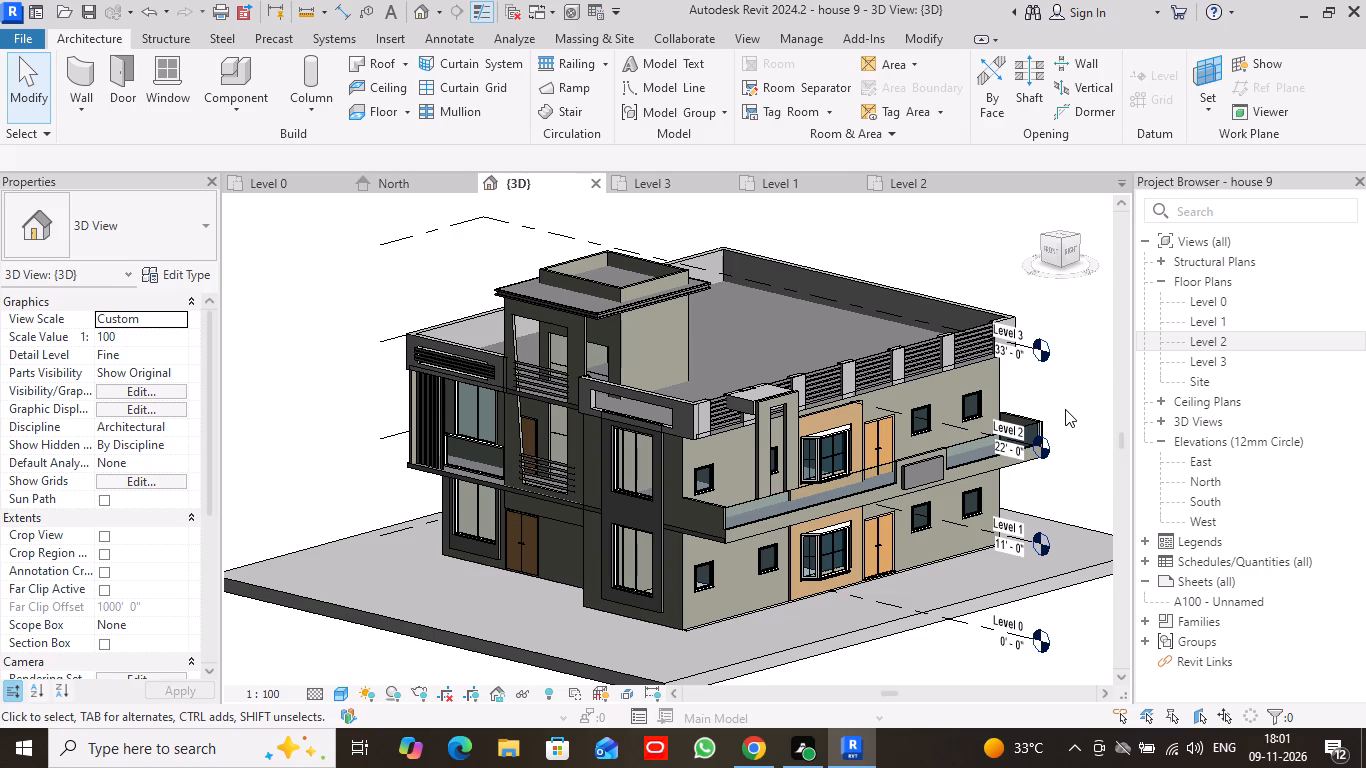
In the front view, nudge the small roof-level slab sideways until its end meets the tall frame wall.
click(740, 401)
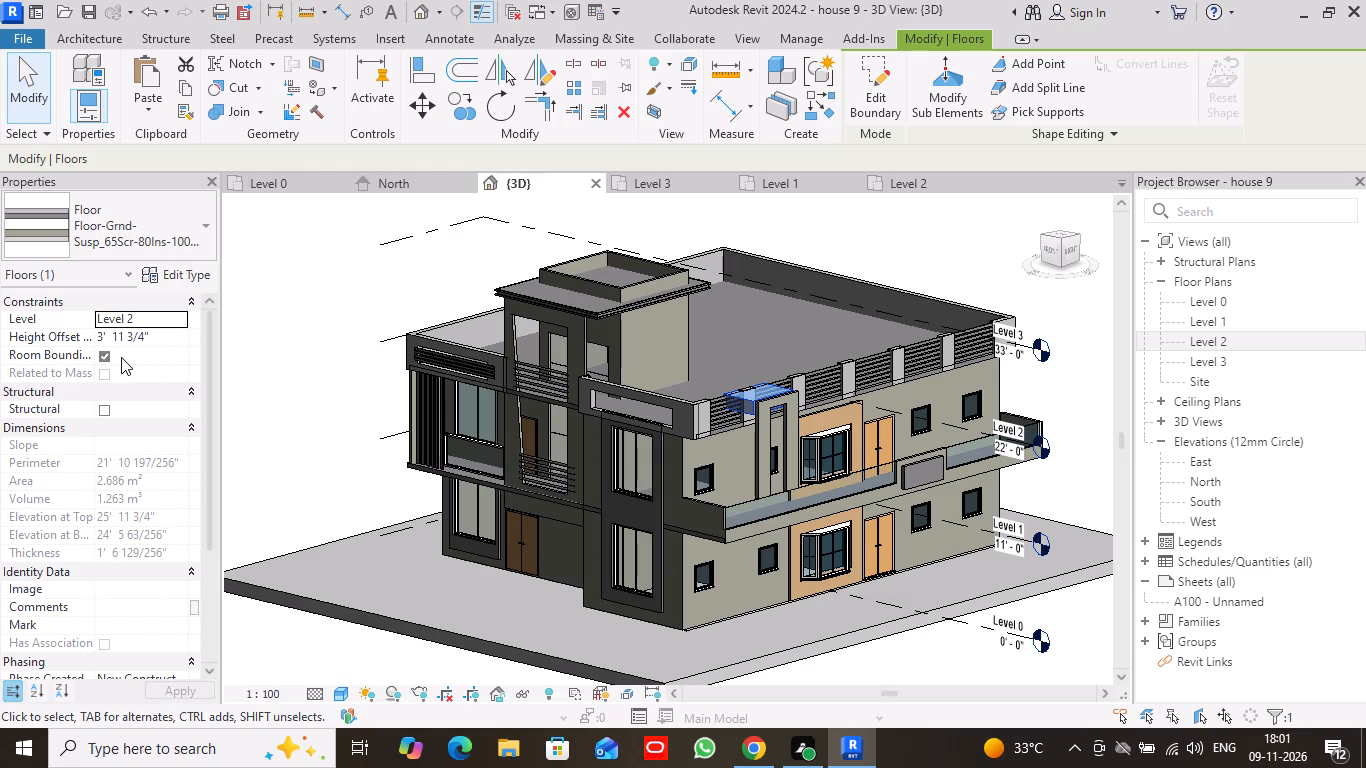
scroll(120, 357, down, 2)
scroll(120, 357, up, 8)
scroll(136, 351, down, 1)
scroll(136, 351, up, 3)
click(1052, 251)
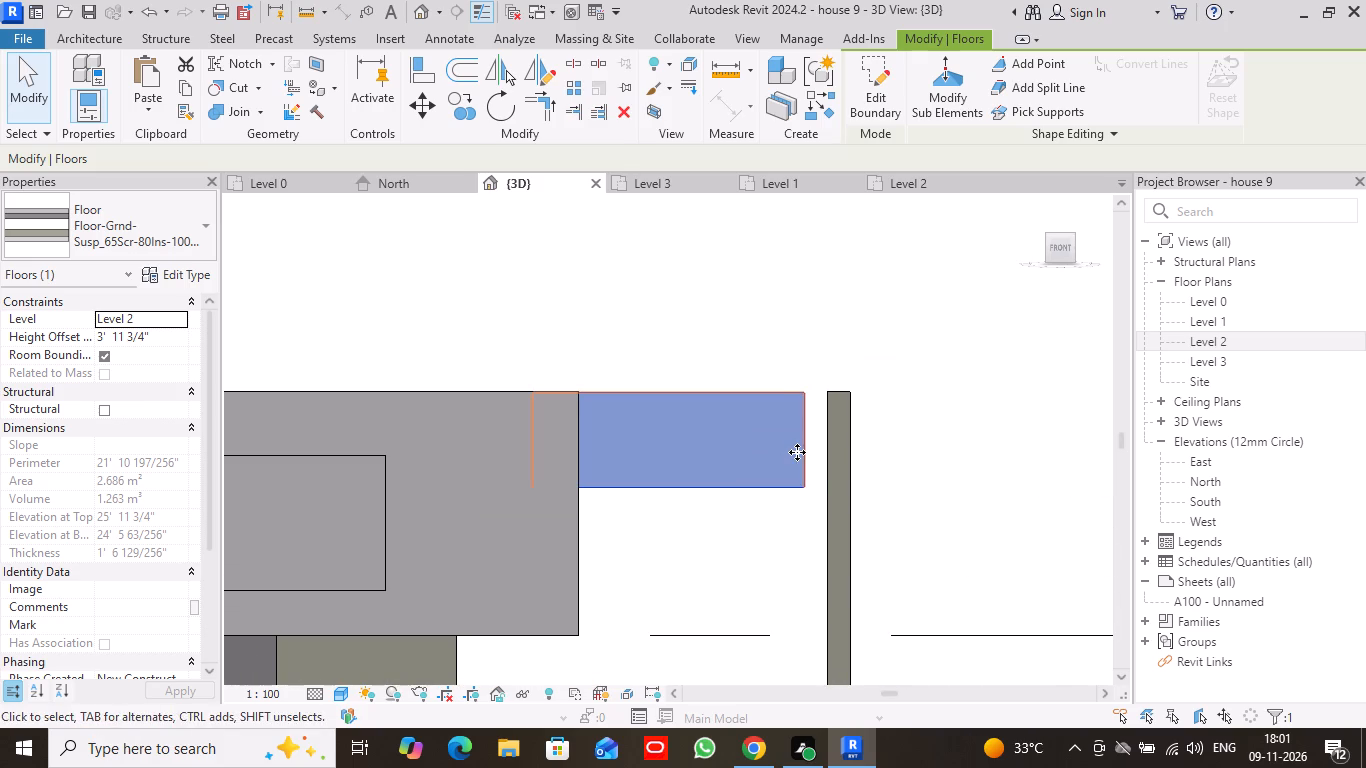
click(756, 448)
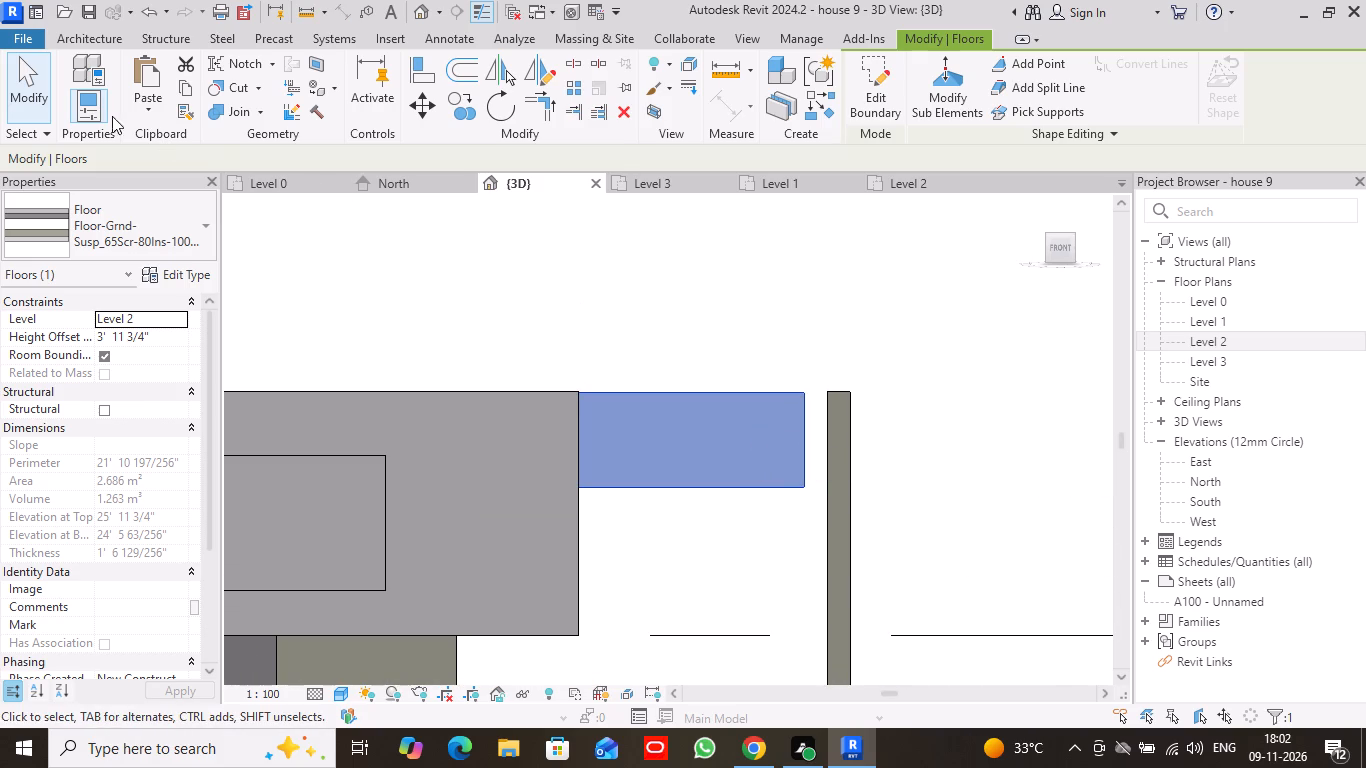
click(26, 74)
click(677, 441)
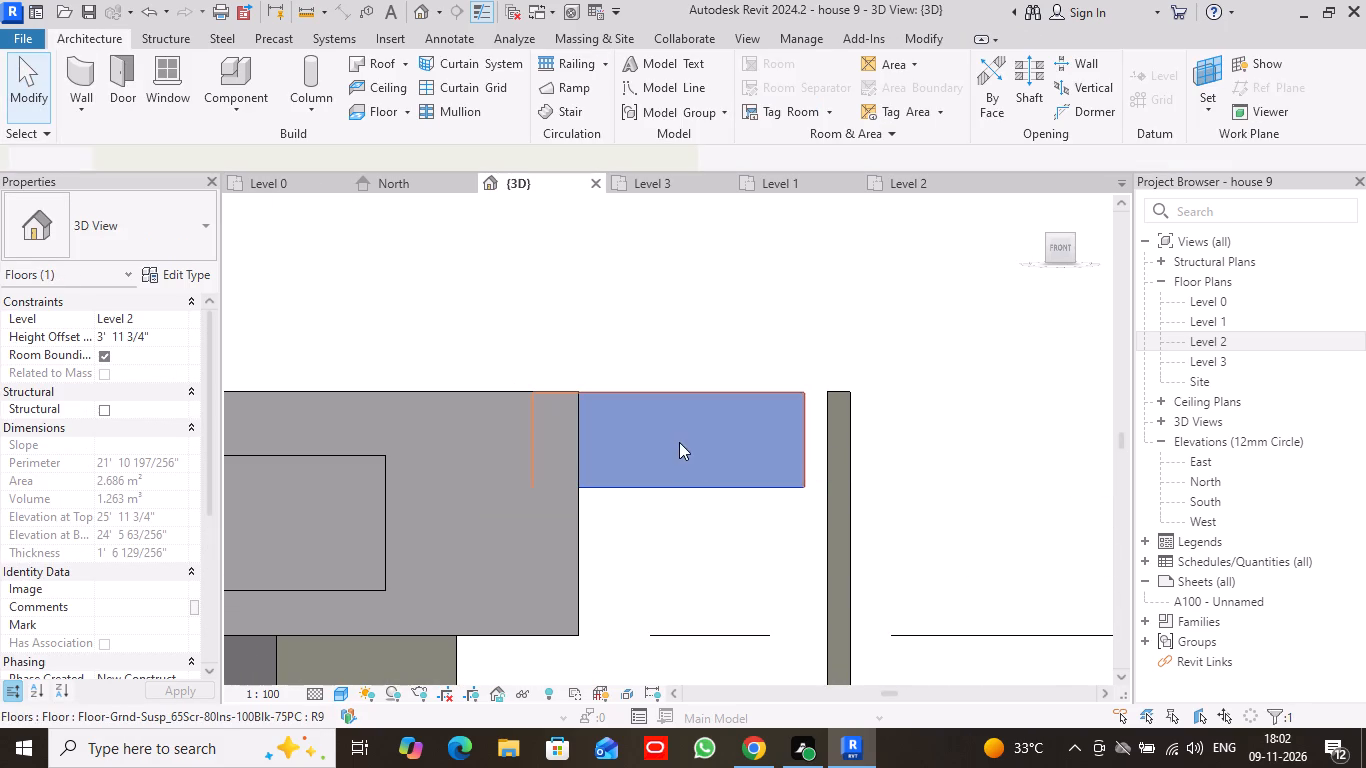
key(Right)
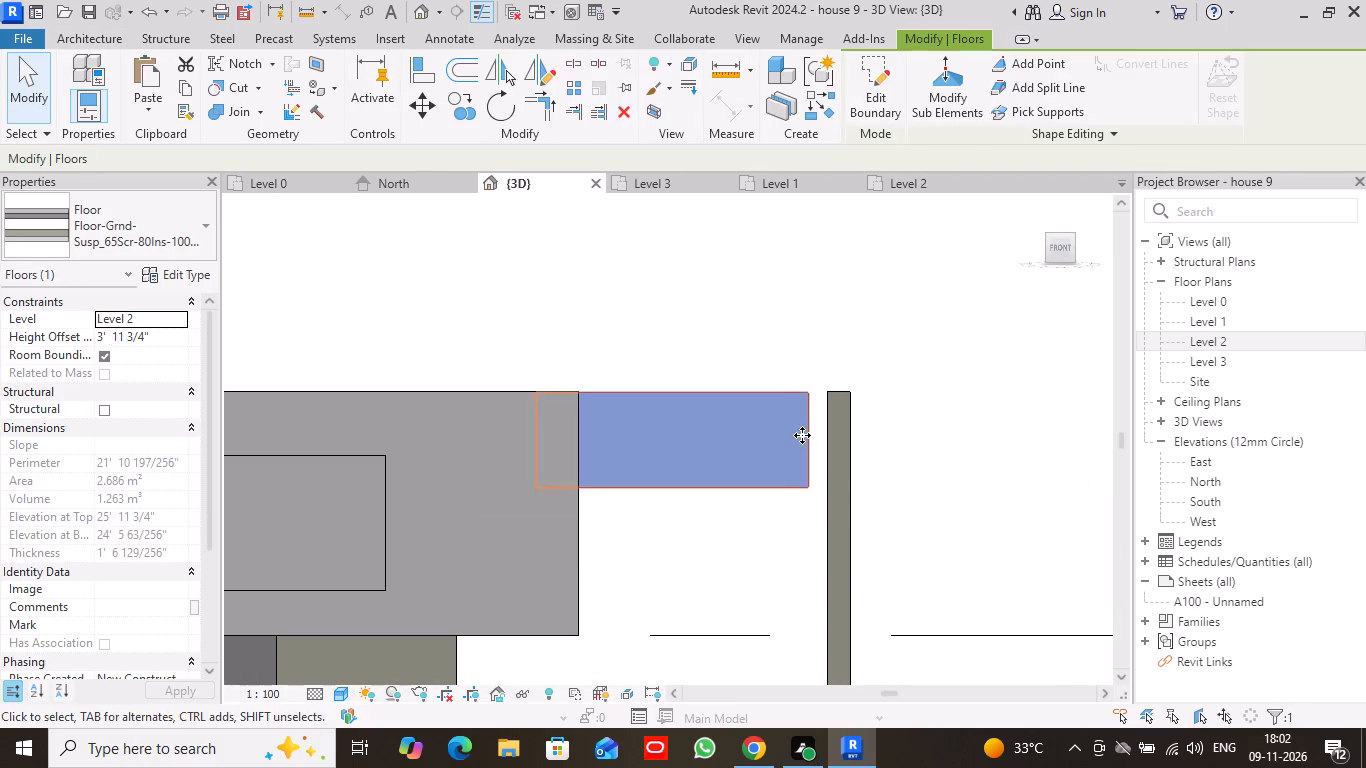
key(Right)
key(Right)
key(Right)
key(Right)
key(Right)
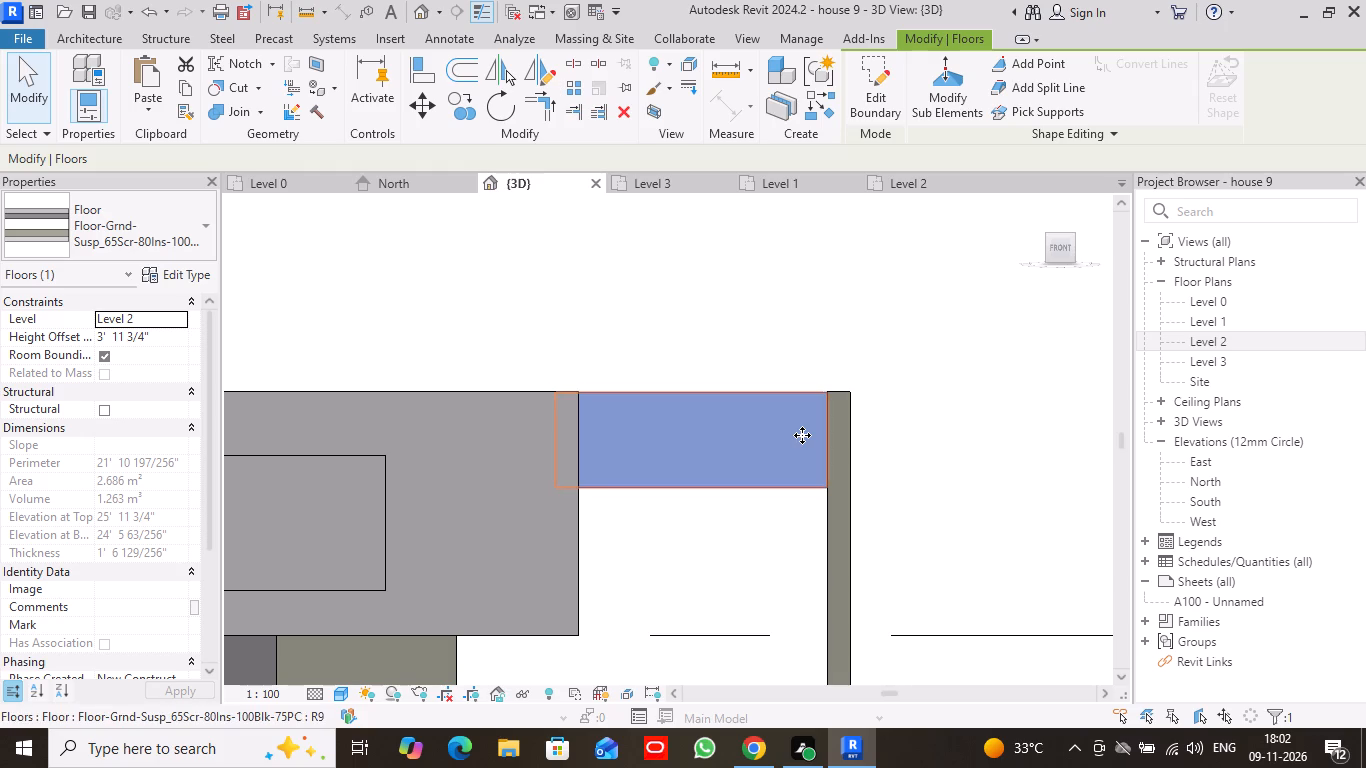
key(Right)
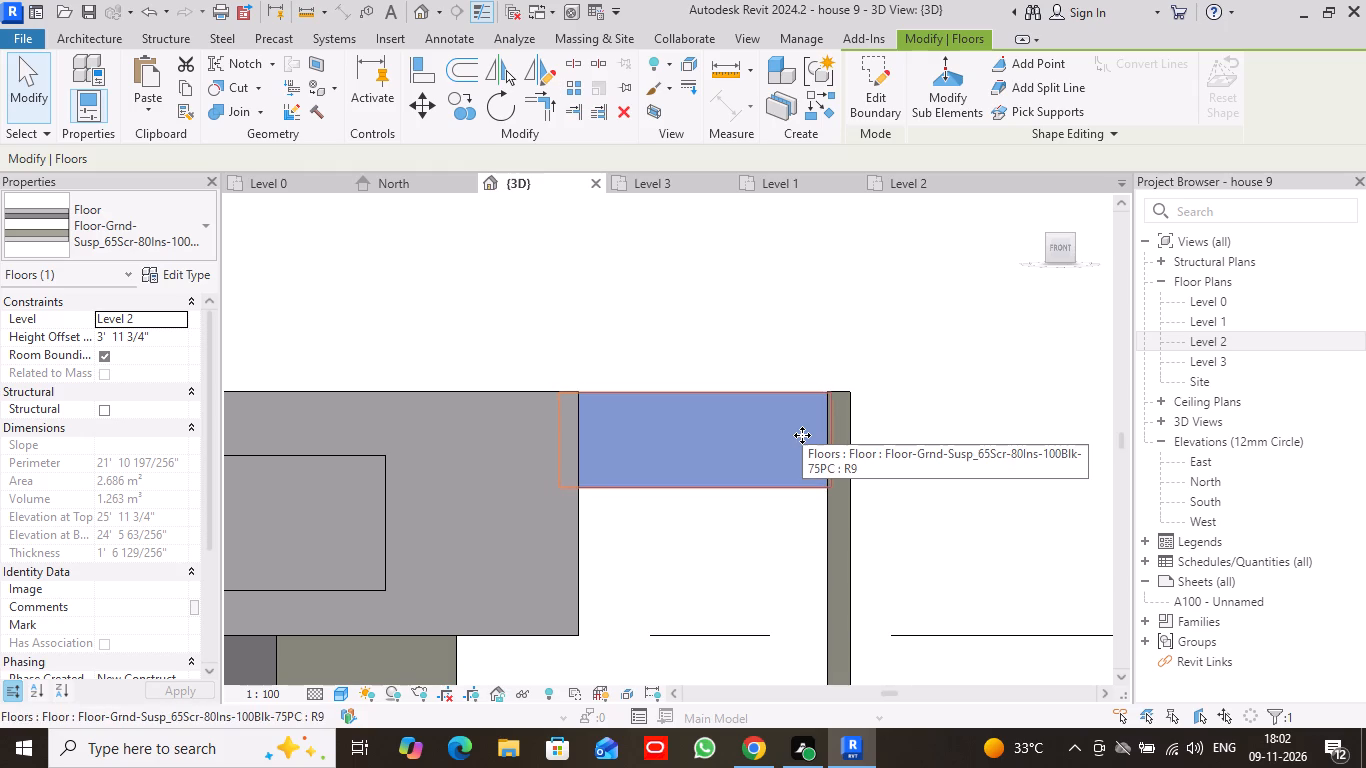
click(27, 79)
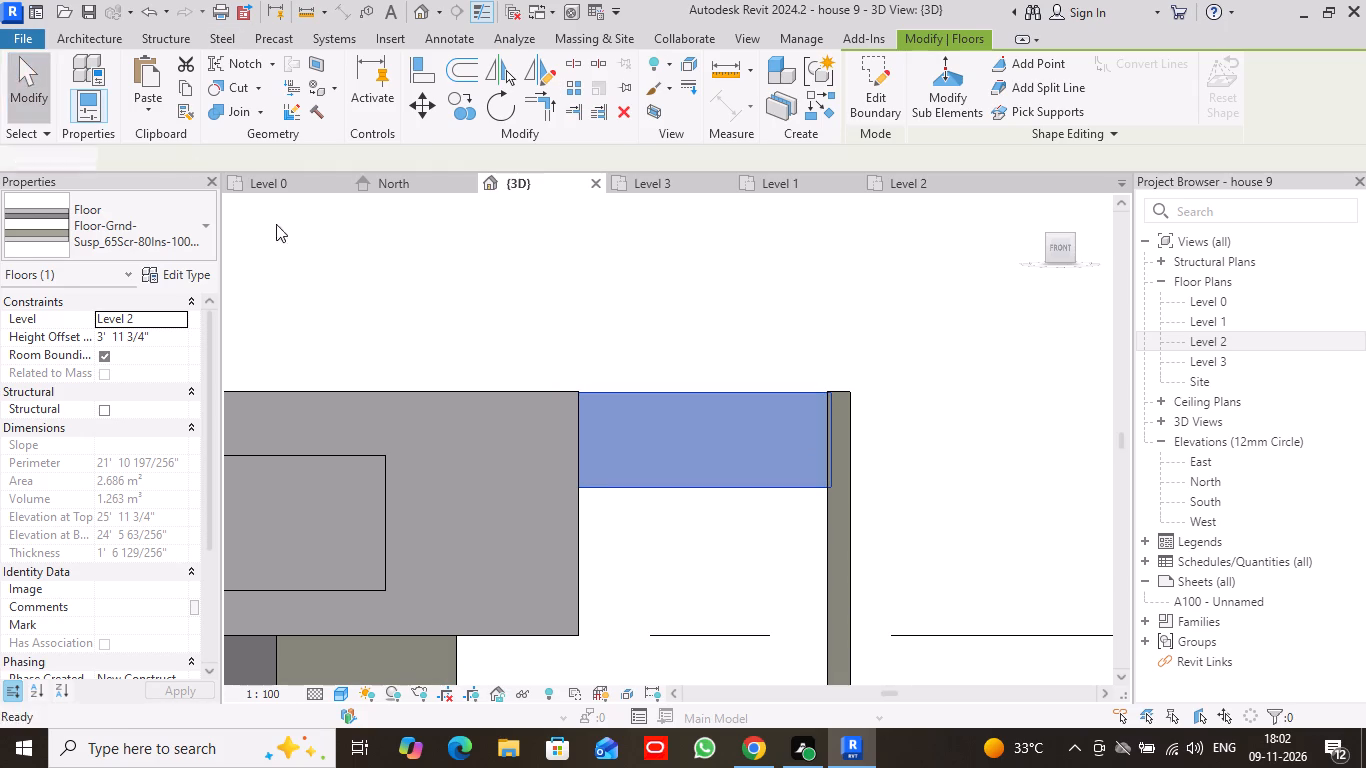
click(723, 487)
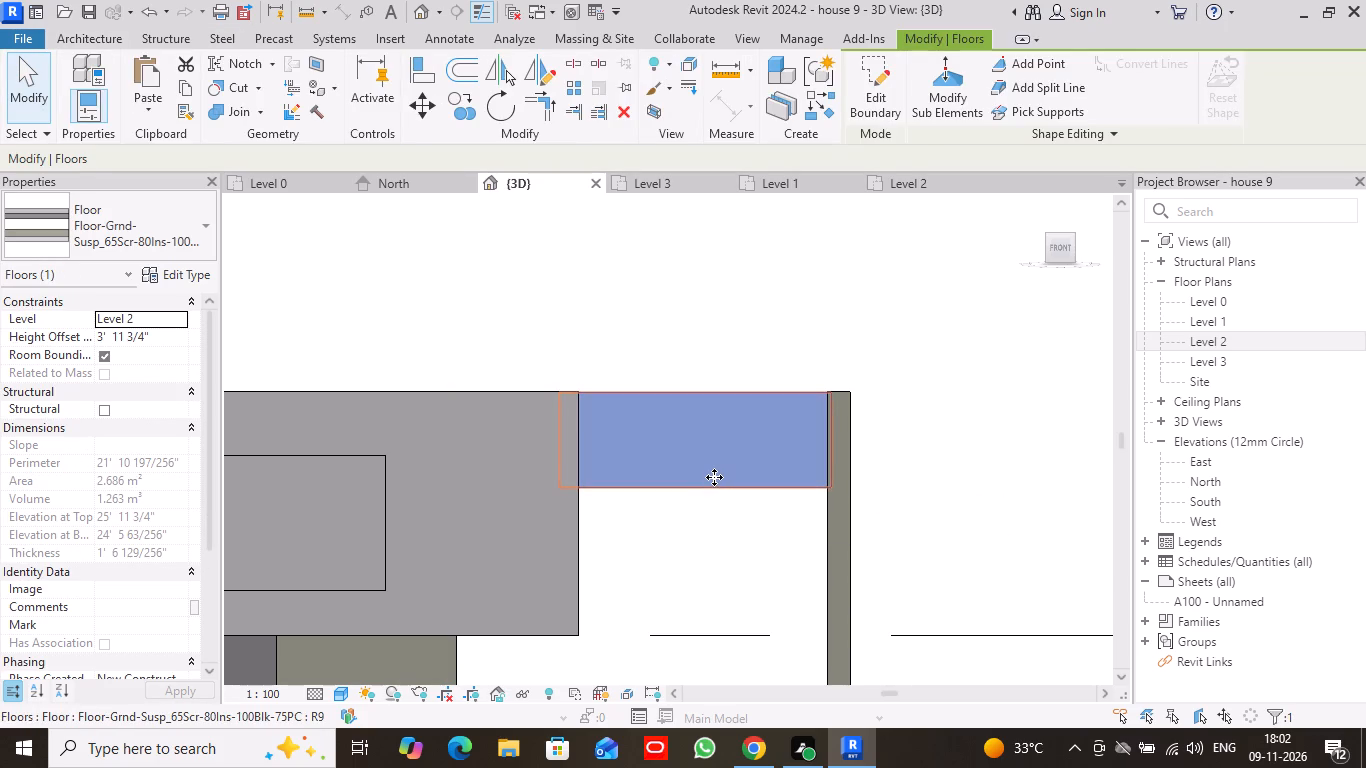
scroll(714, 476, down, 3)
click(14, 78)
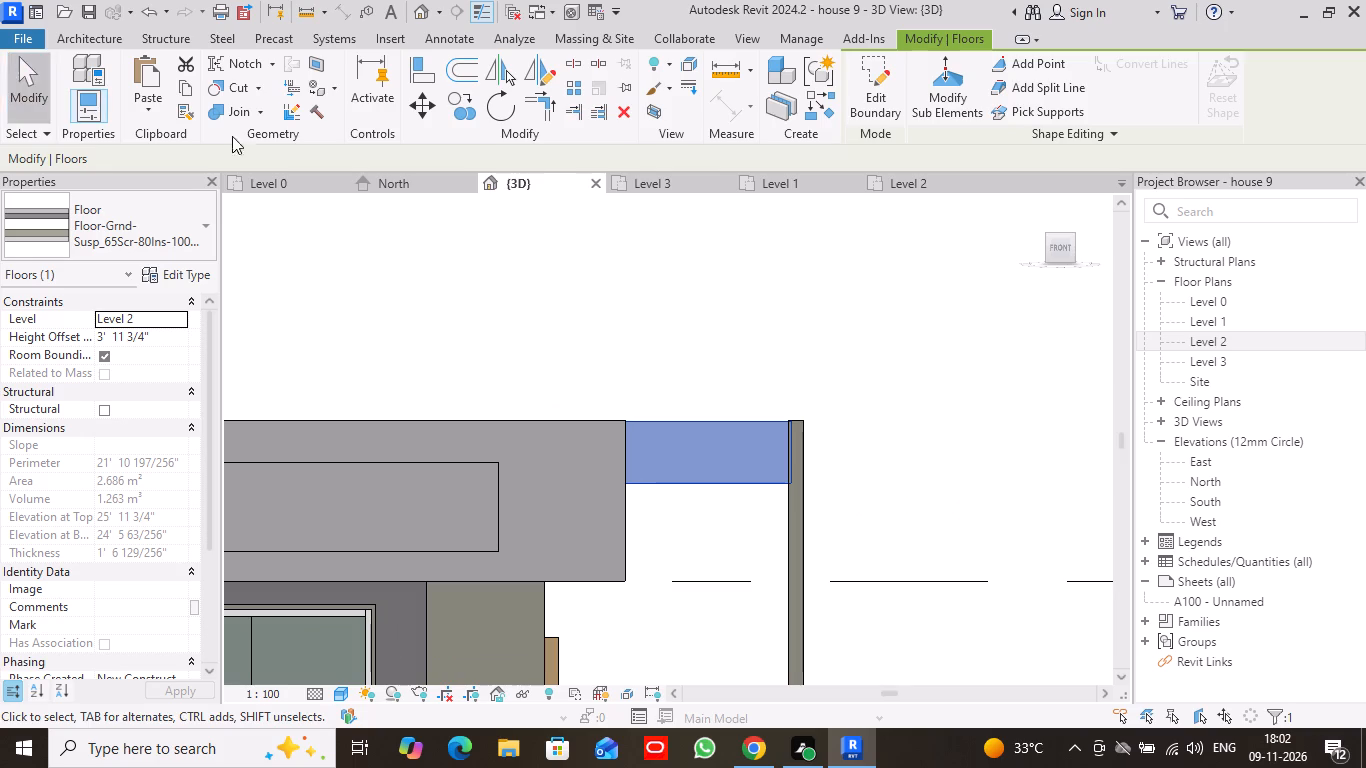
Start a new in-place component in the Generic Models category, keeping the default name.
drag(1075, 234, 1023, 256)
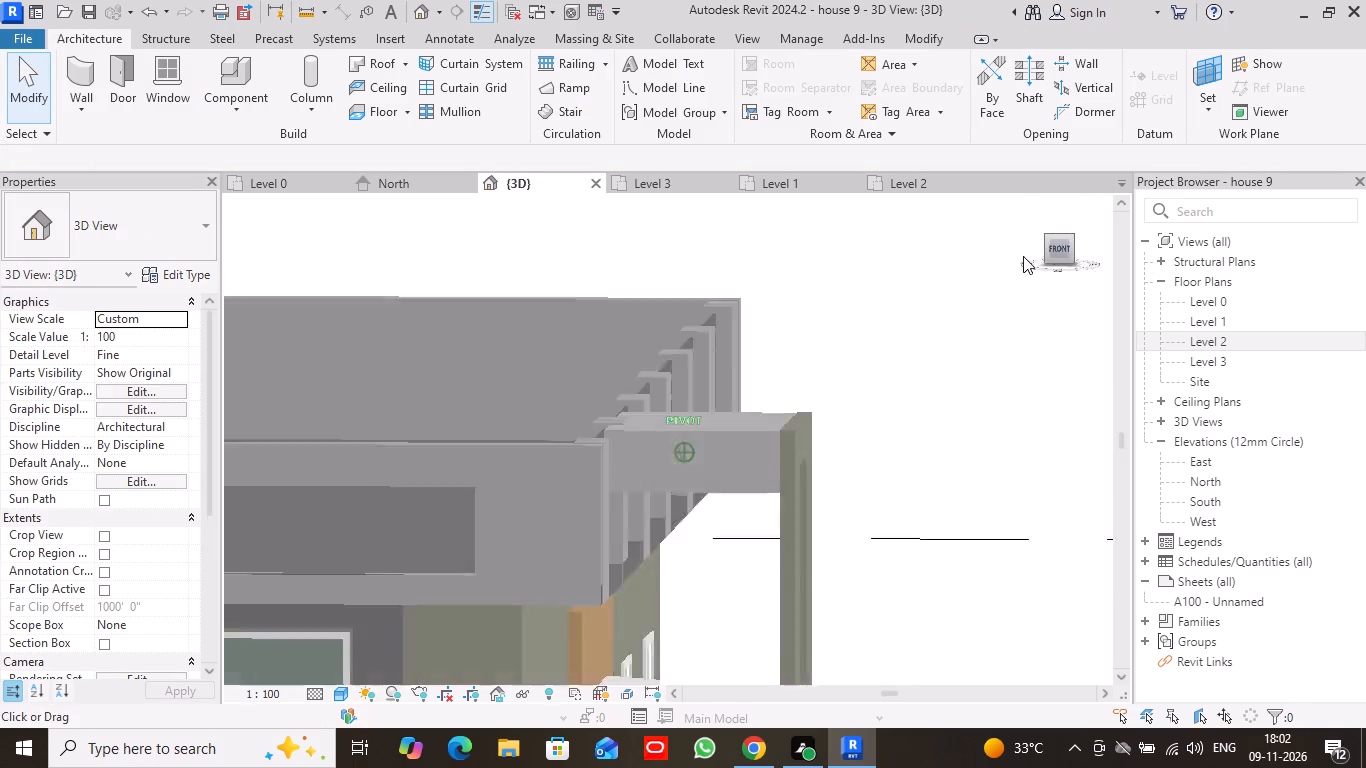
drag(1023, 256, 988, 259)
scroll(892, 484, down, 3)
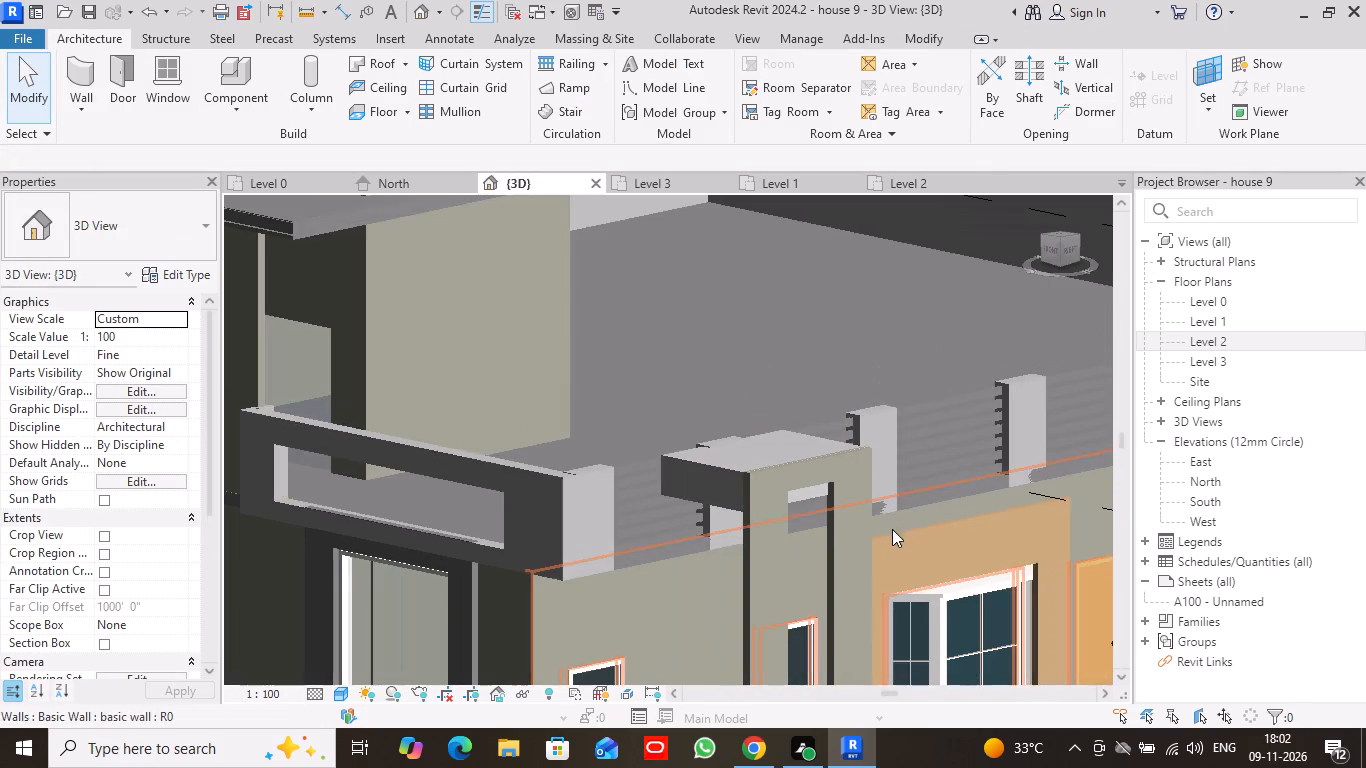
middle_drag(892, 545, 888, 316)
scroll(909, 356, down, 1)
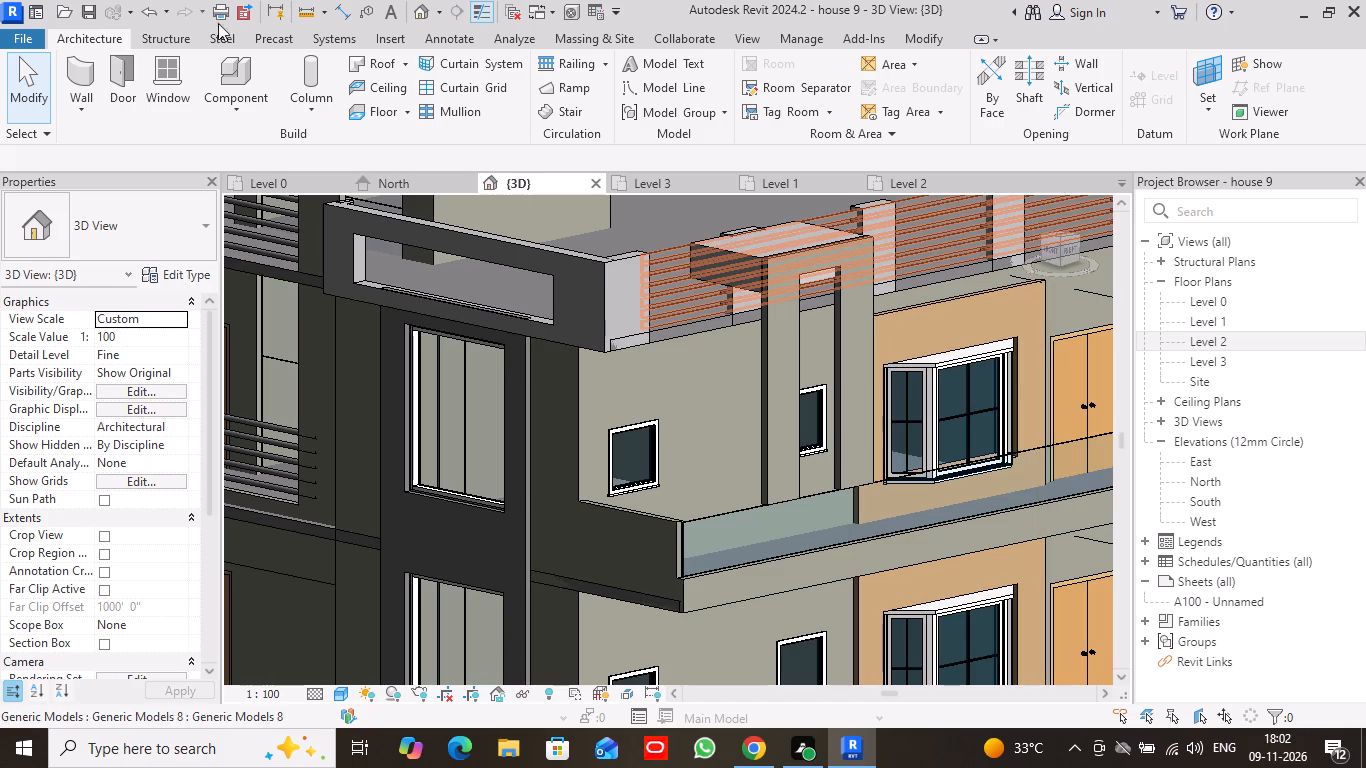
click(231, 102)
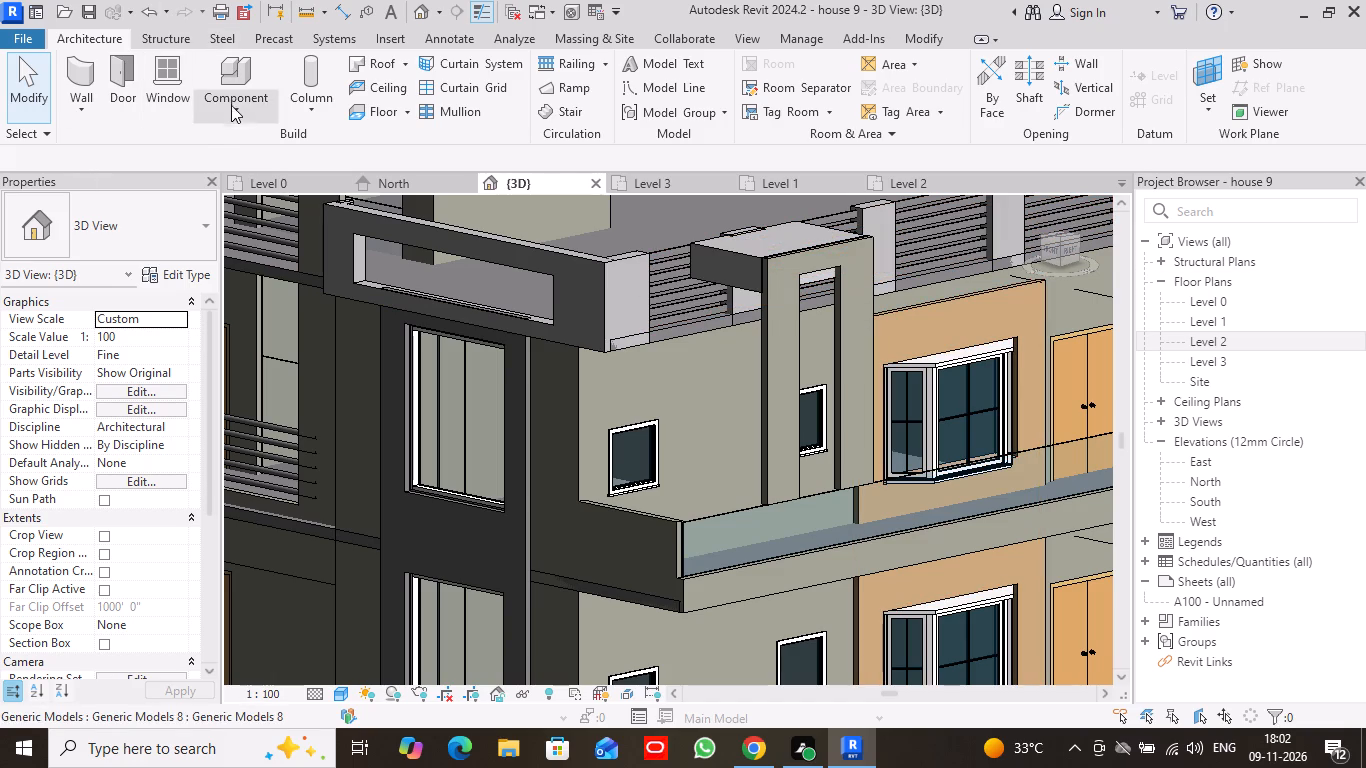
click(275, 184)
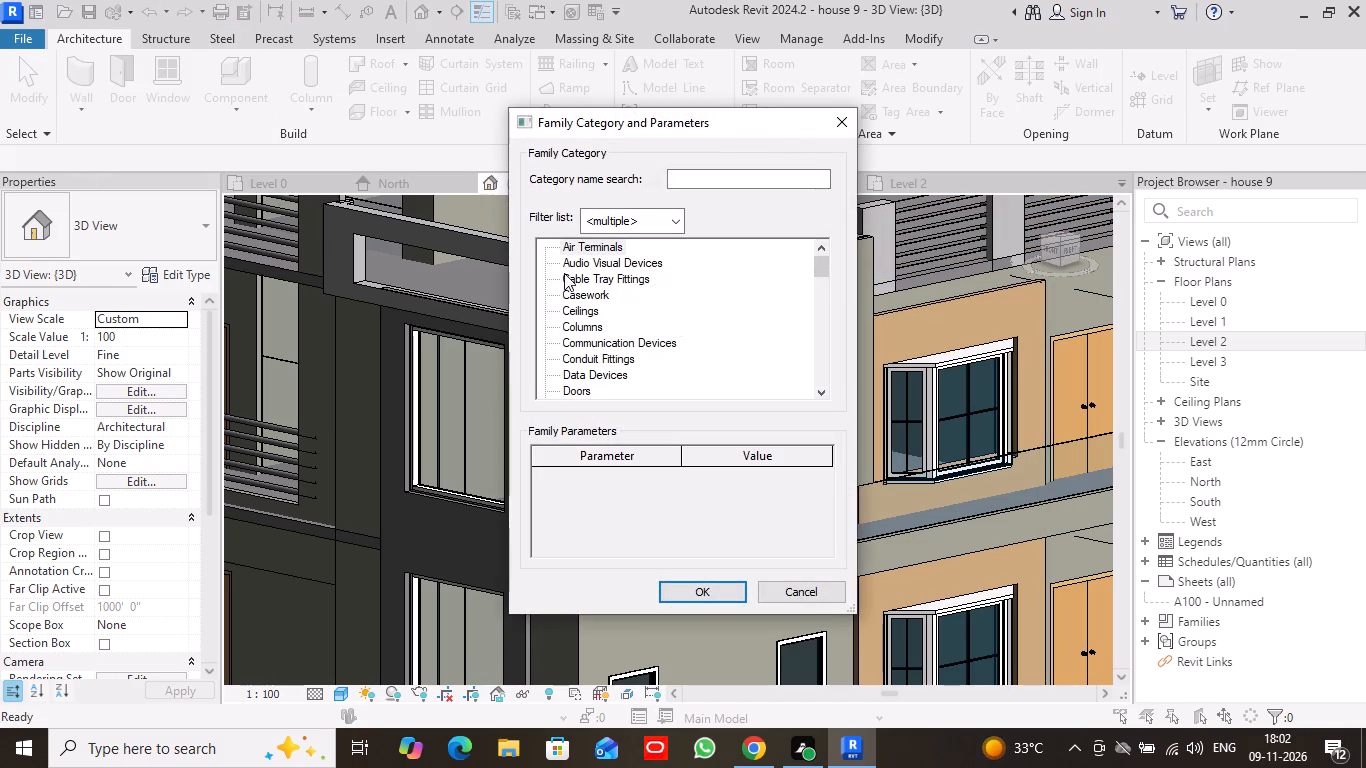
scroll(644, 323, down, 15)
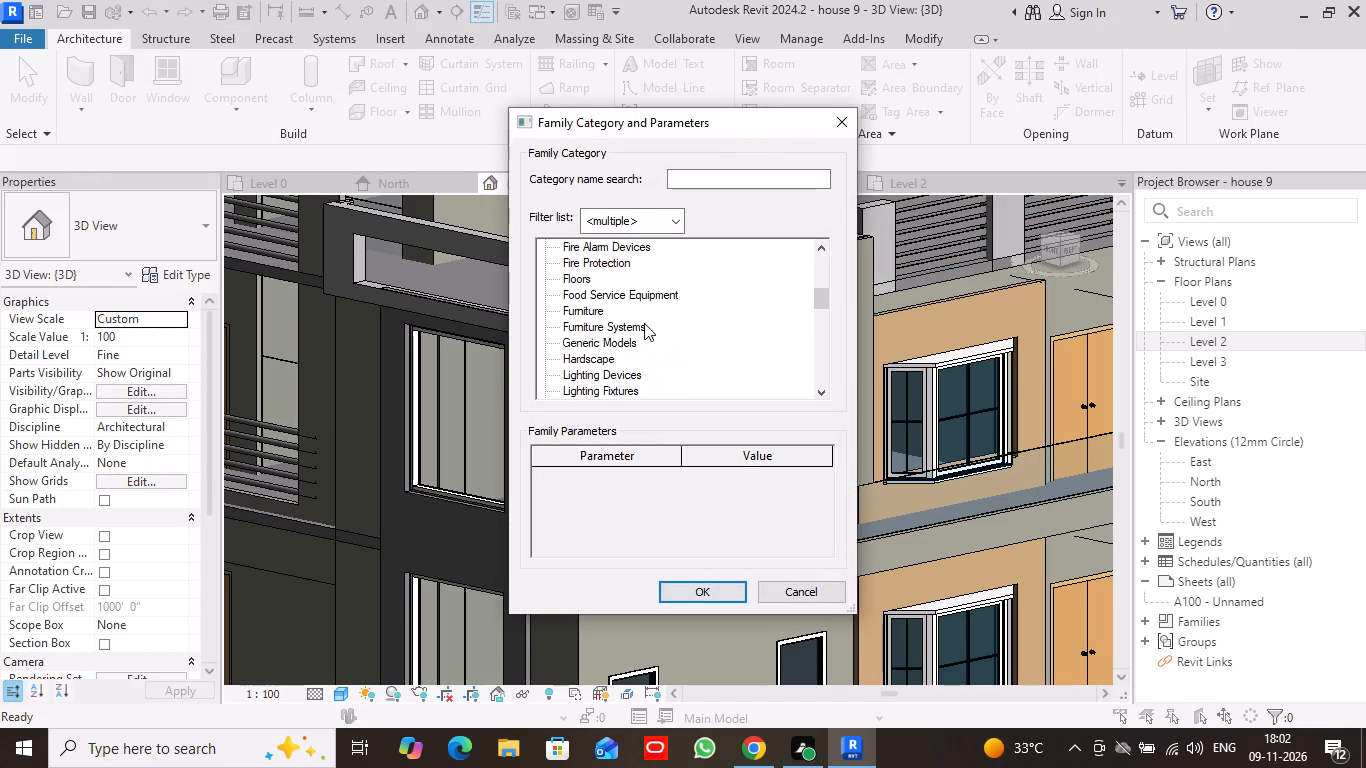
scroll(644, 323, down, 2)
scroll(644, 323, up, 1)
click(609, 329)
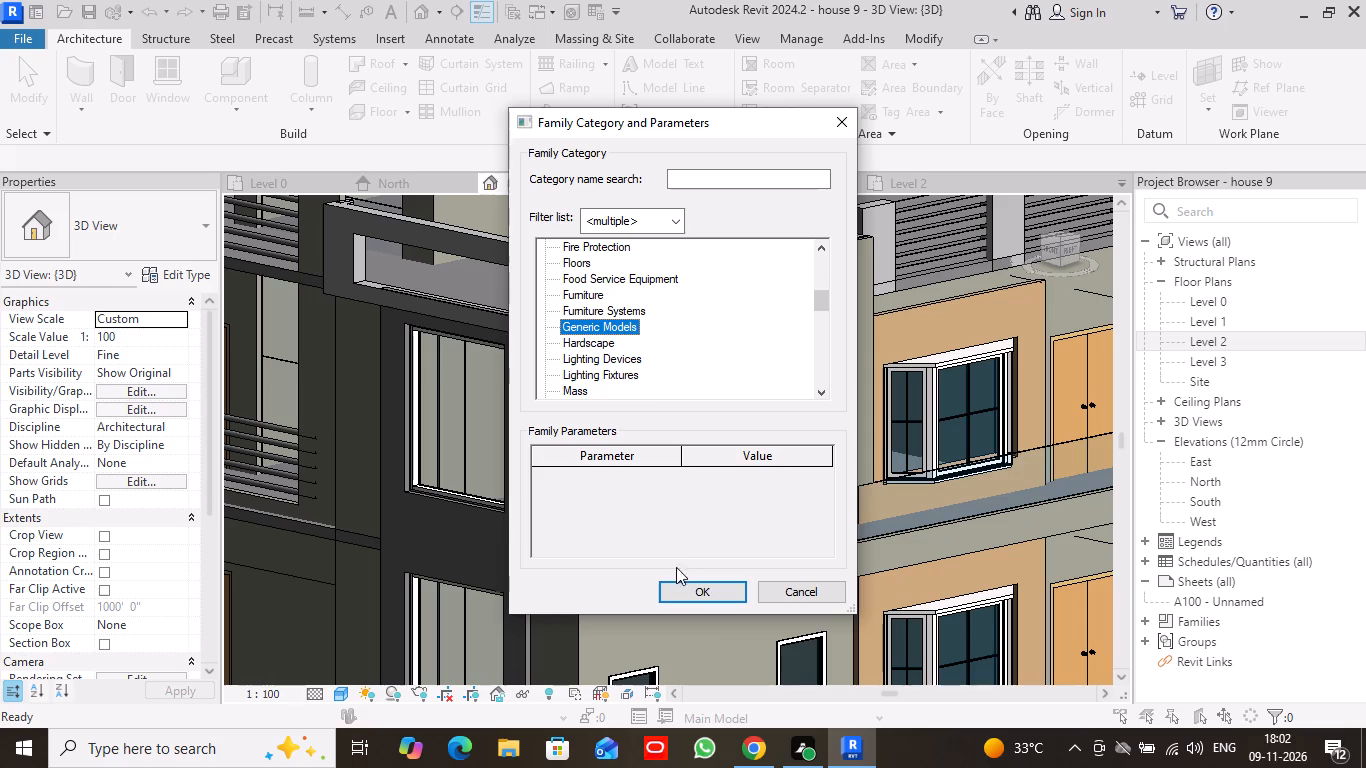
click(690, 586)
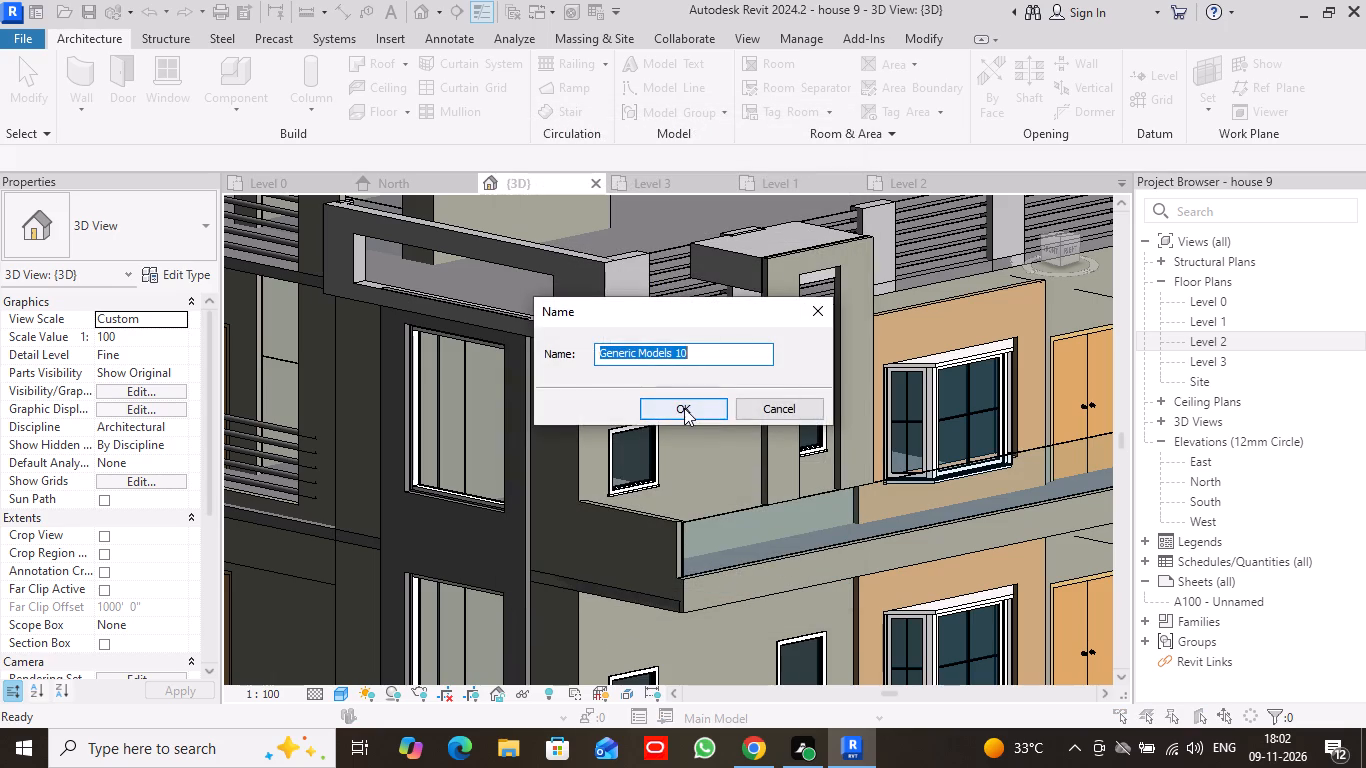
click(684, 408)
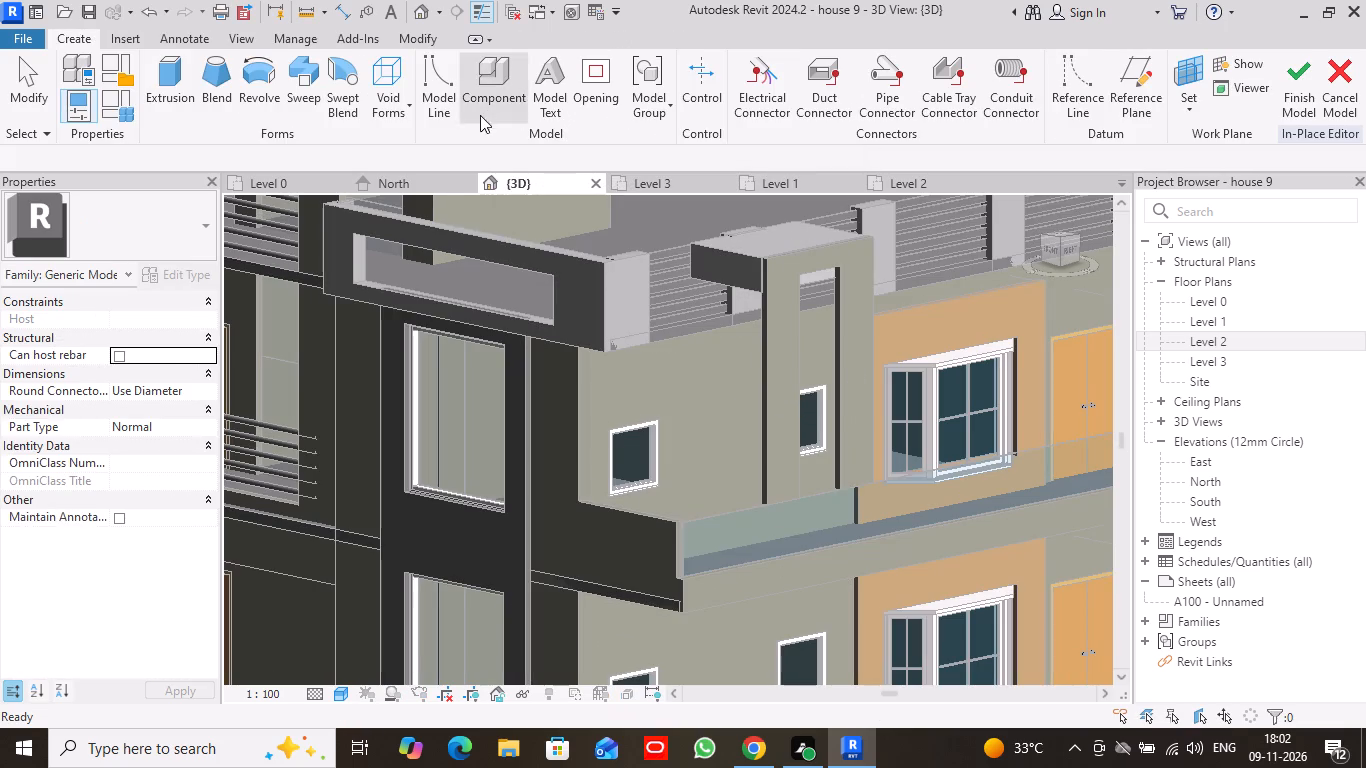
Start an extrusion and set its work plane by picking the narrow inner face of the tall frame wall's opening.
click(153, 78)
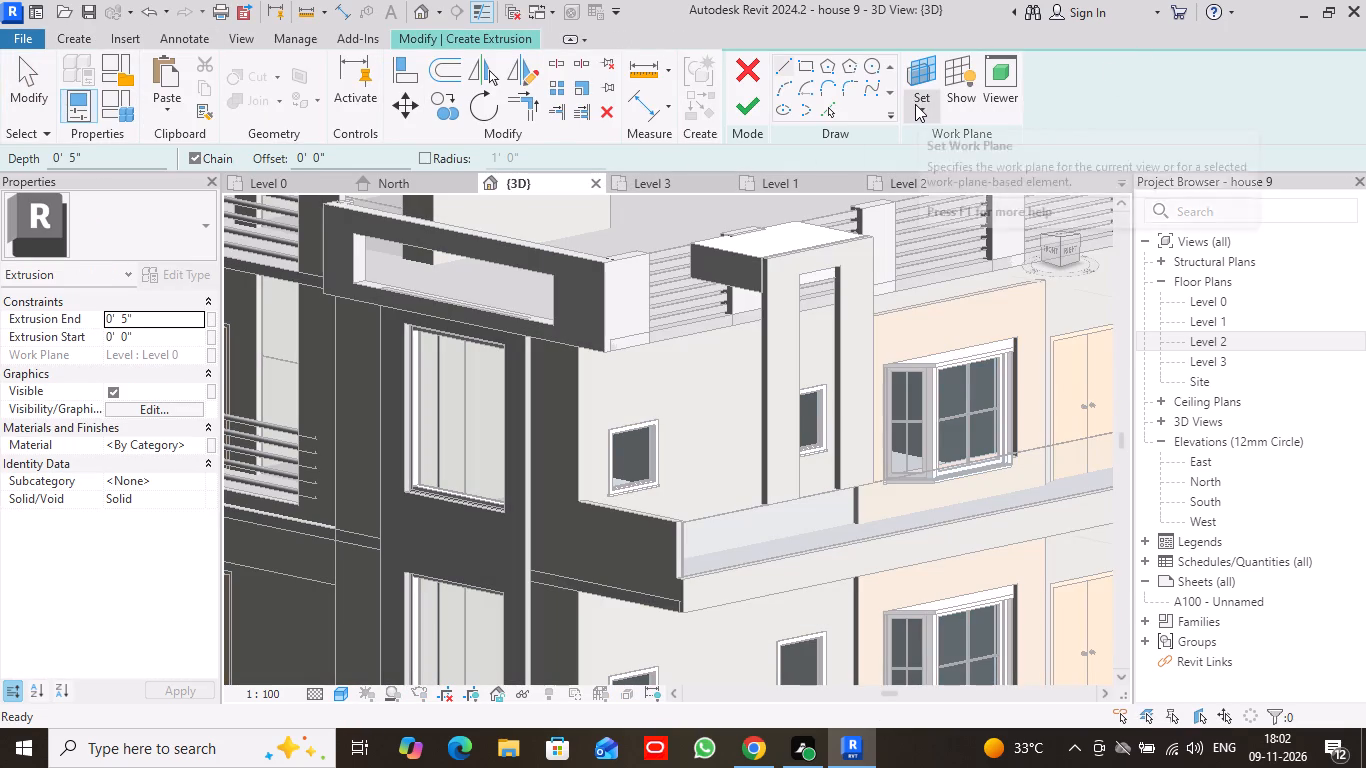
click(915, 104)
click(951, 183)
scroll(841, 336, up, 4)
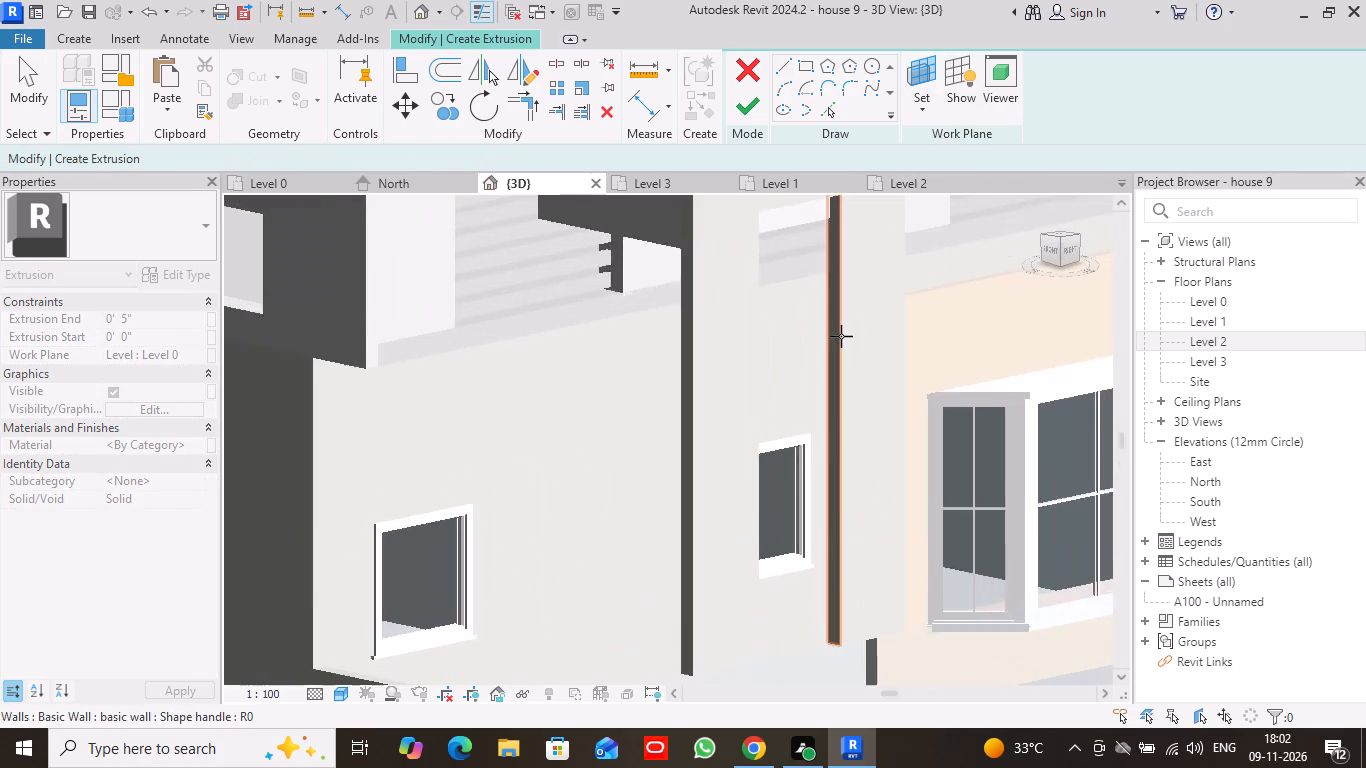
scroll(841, 336, up, 4)
click(830, 334)
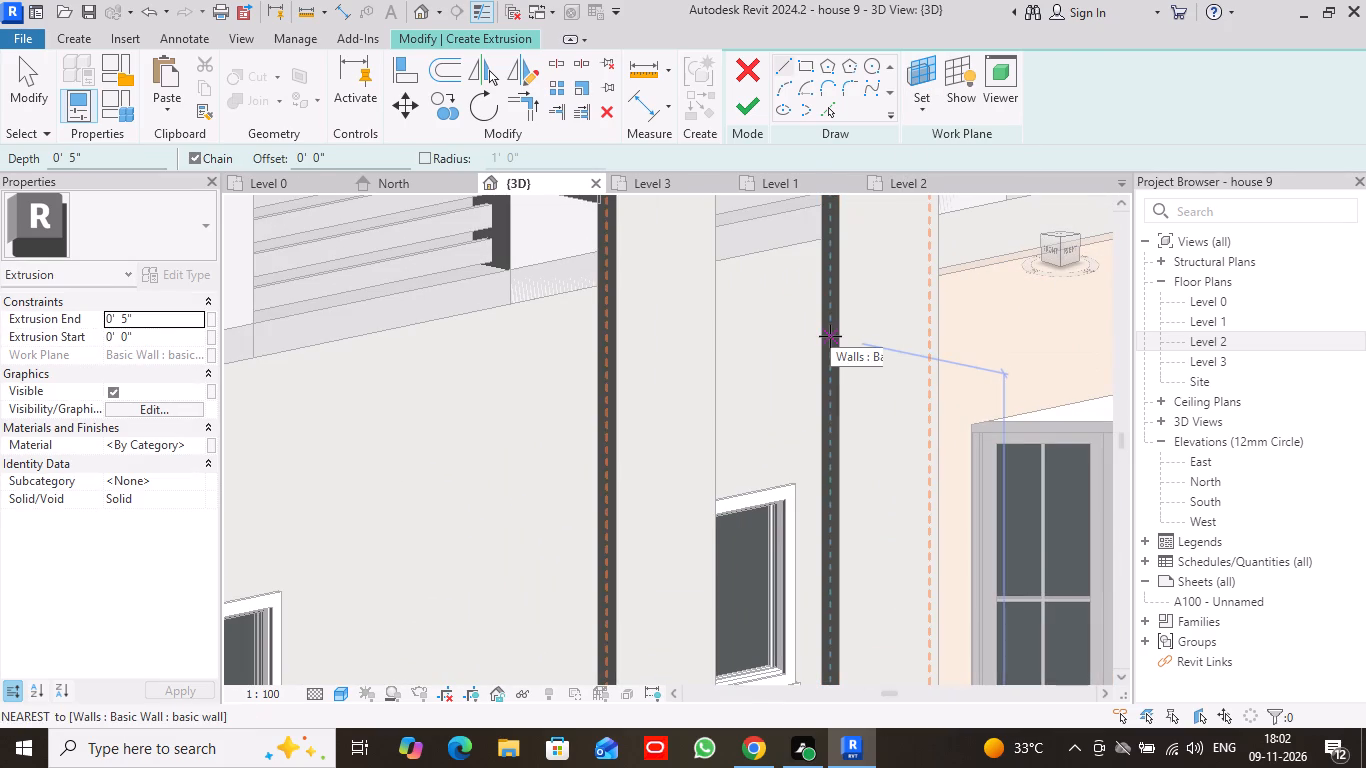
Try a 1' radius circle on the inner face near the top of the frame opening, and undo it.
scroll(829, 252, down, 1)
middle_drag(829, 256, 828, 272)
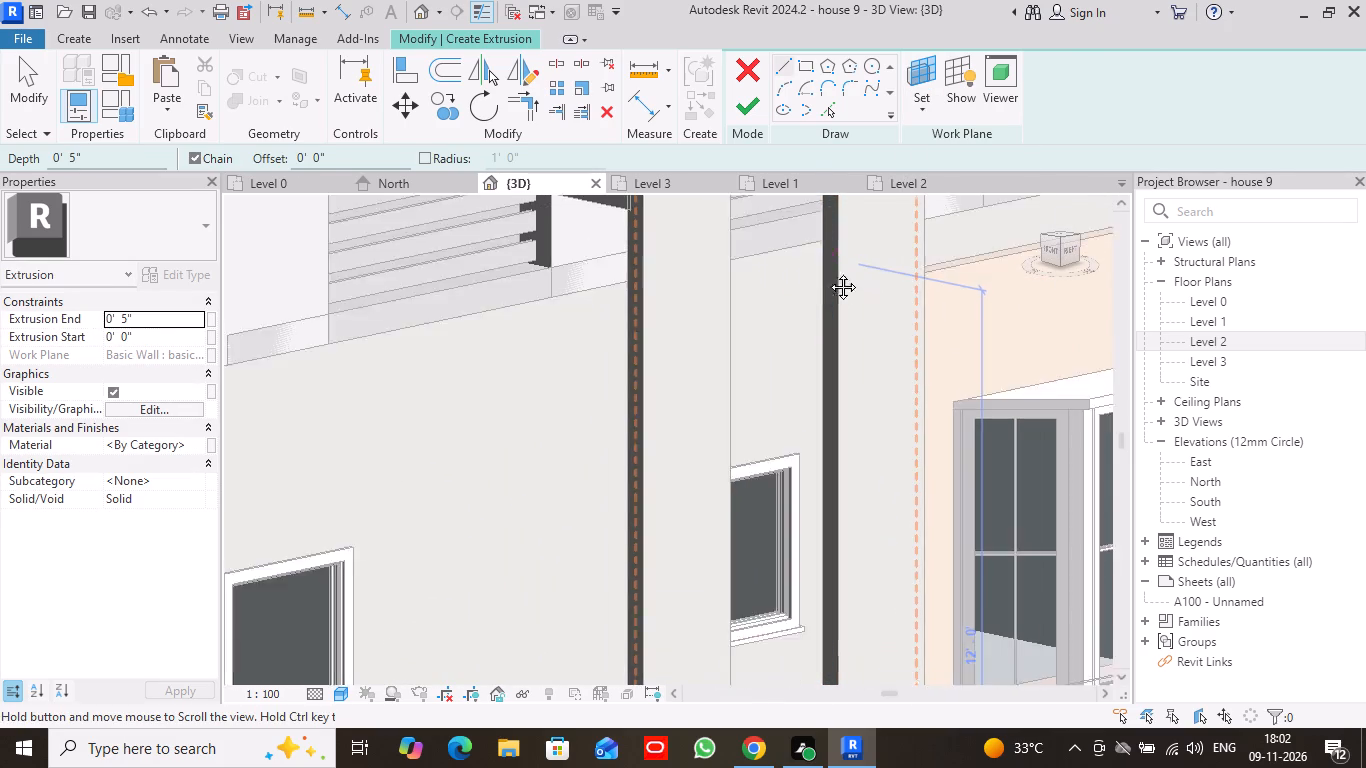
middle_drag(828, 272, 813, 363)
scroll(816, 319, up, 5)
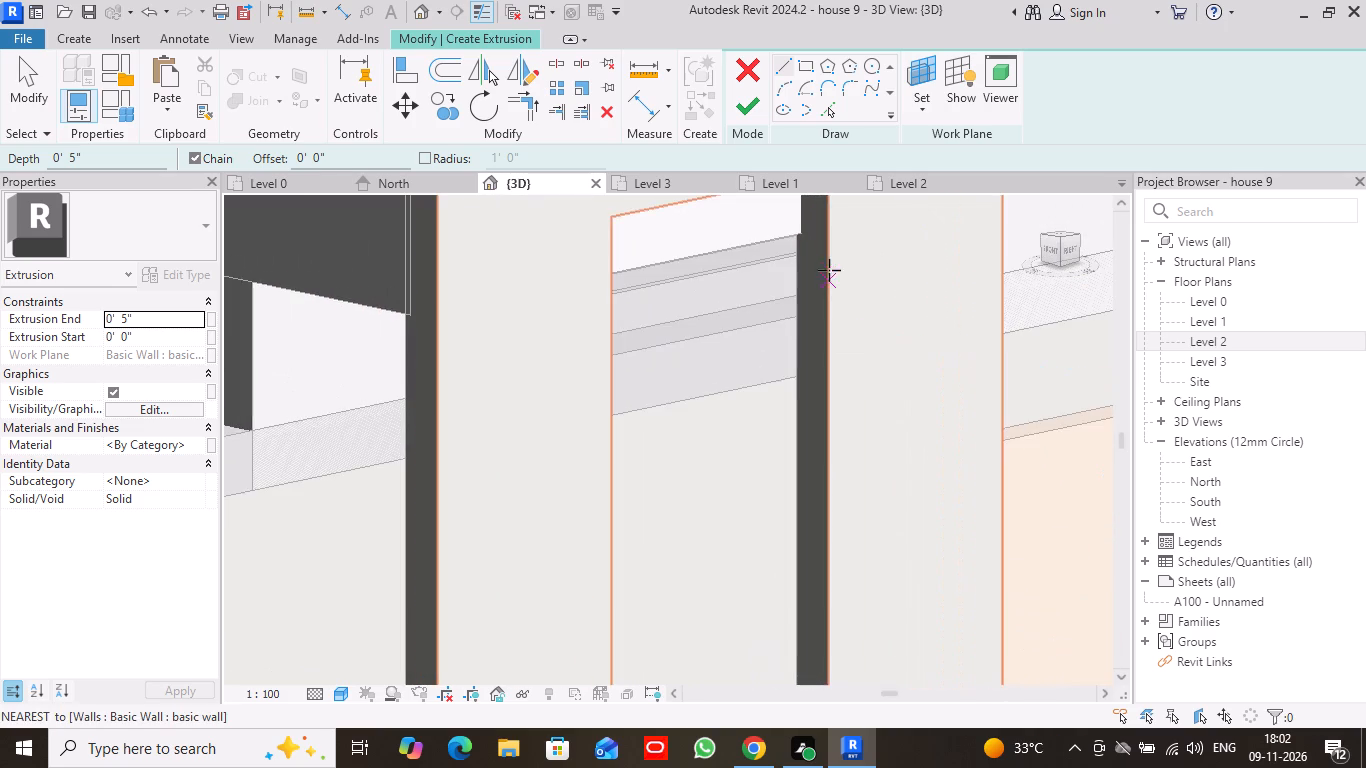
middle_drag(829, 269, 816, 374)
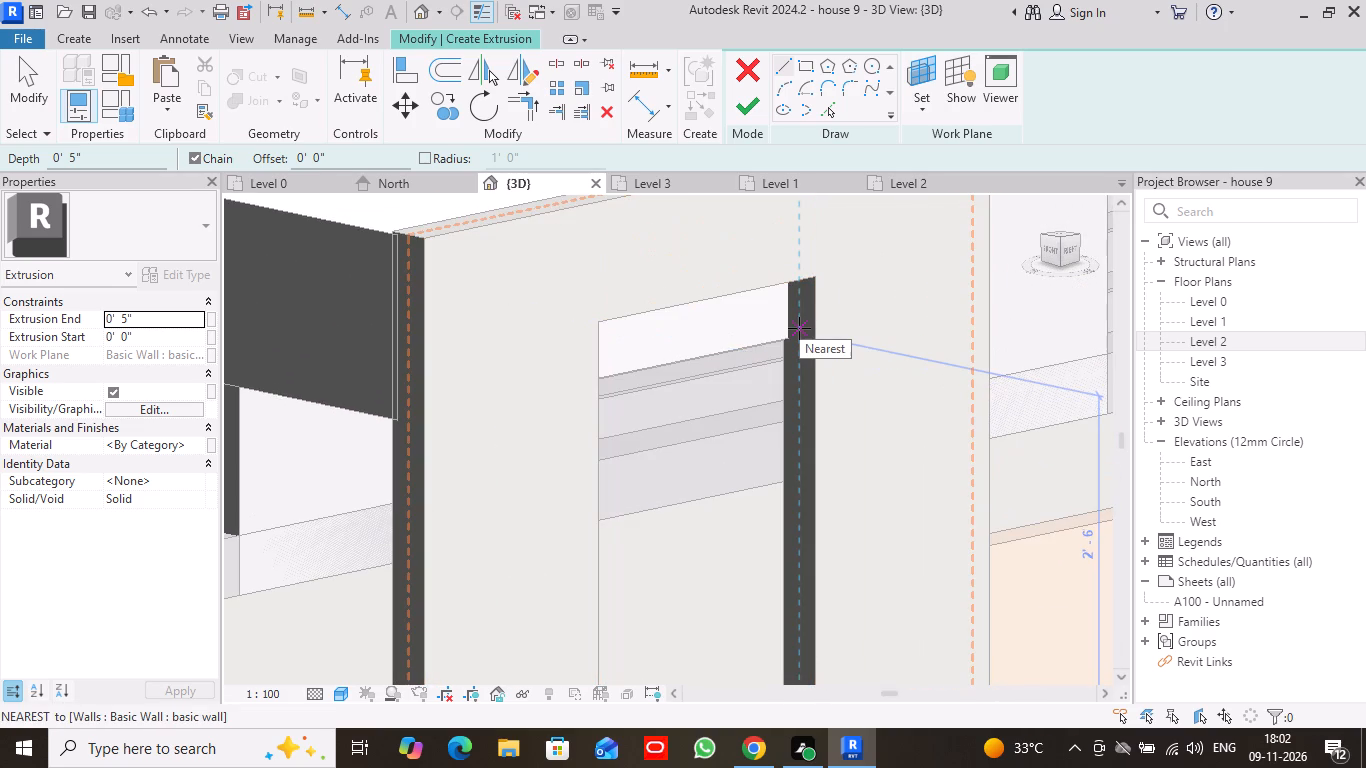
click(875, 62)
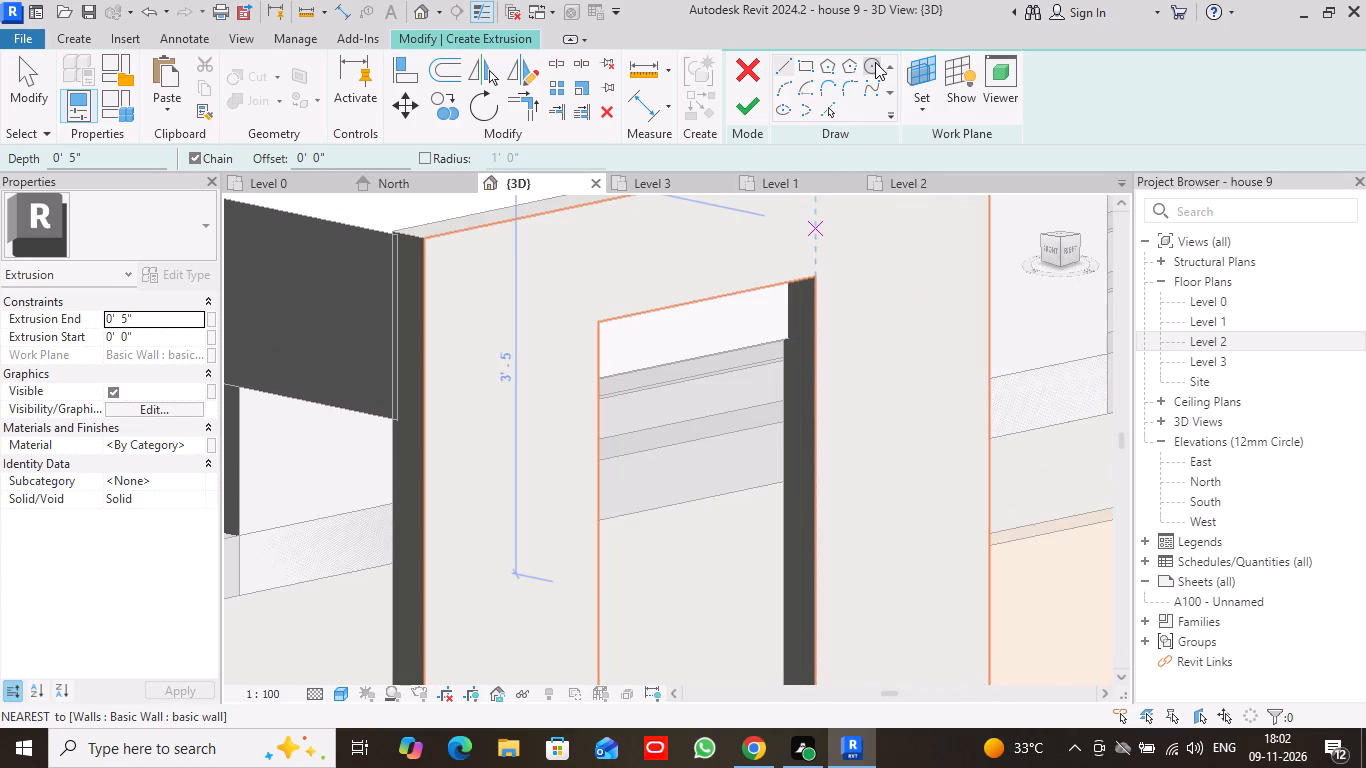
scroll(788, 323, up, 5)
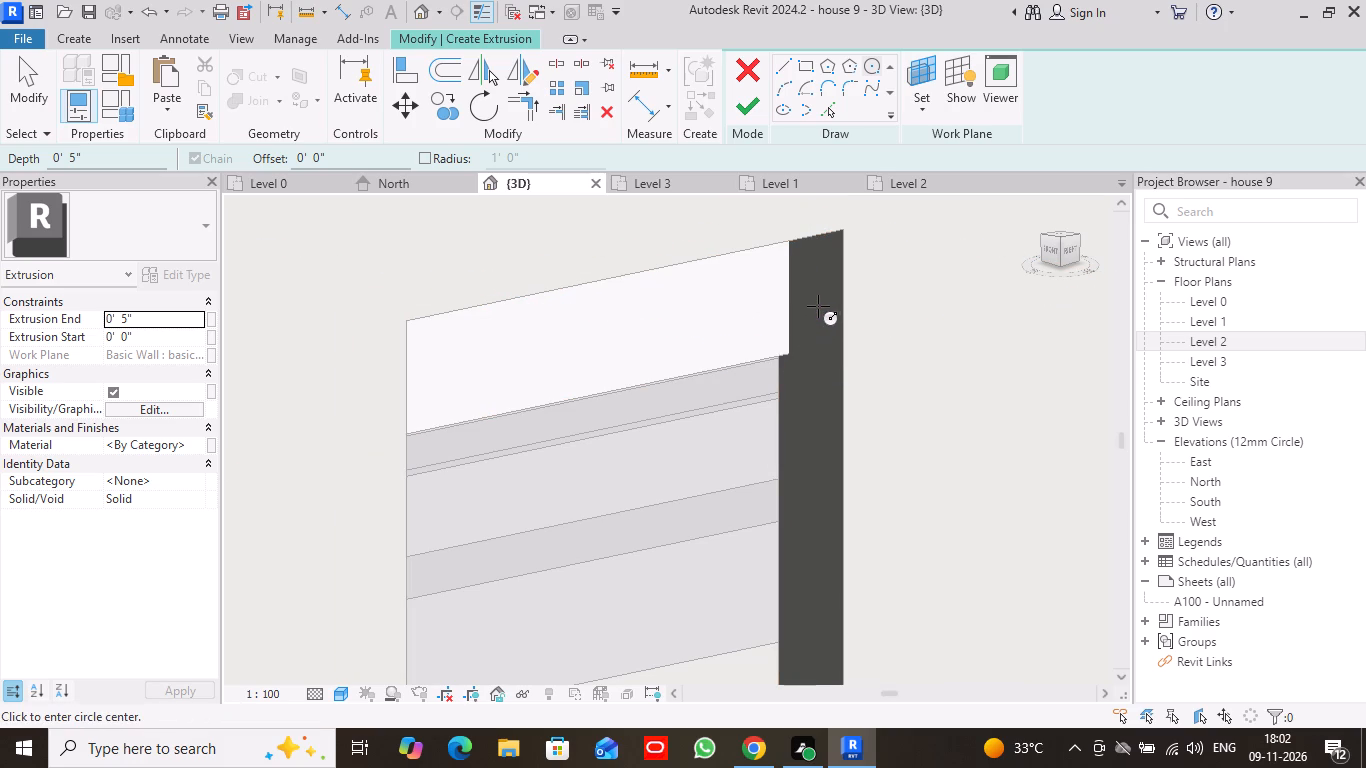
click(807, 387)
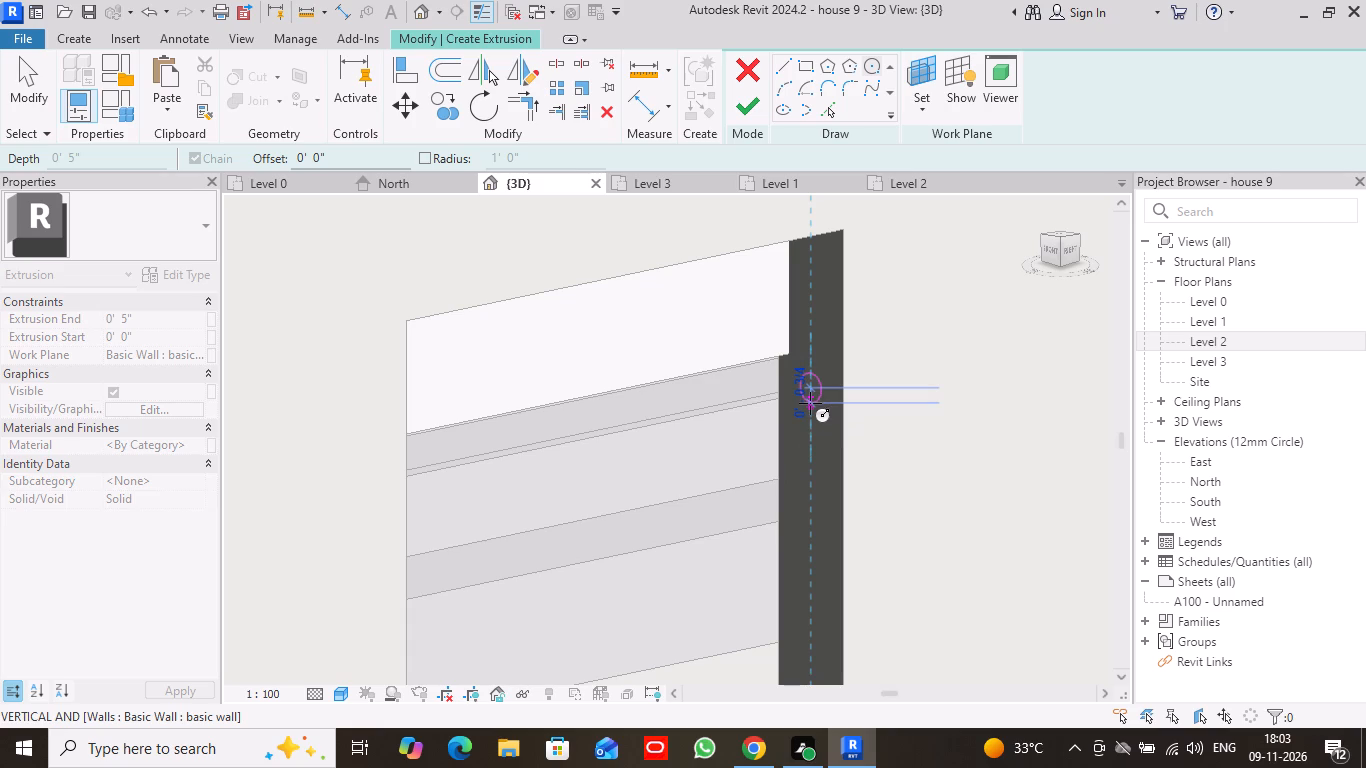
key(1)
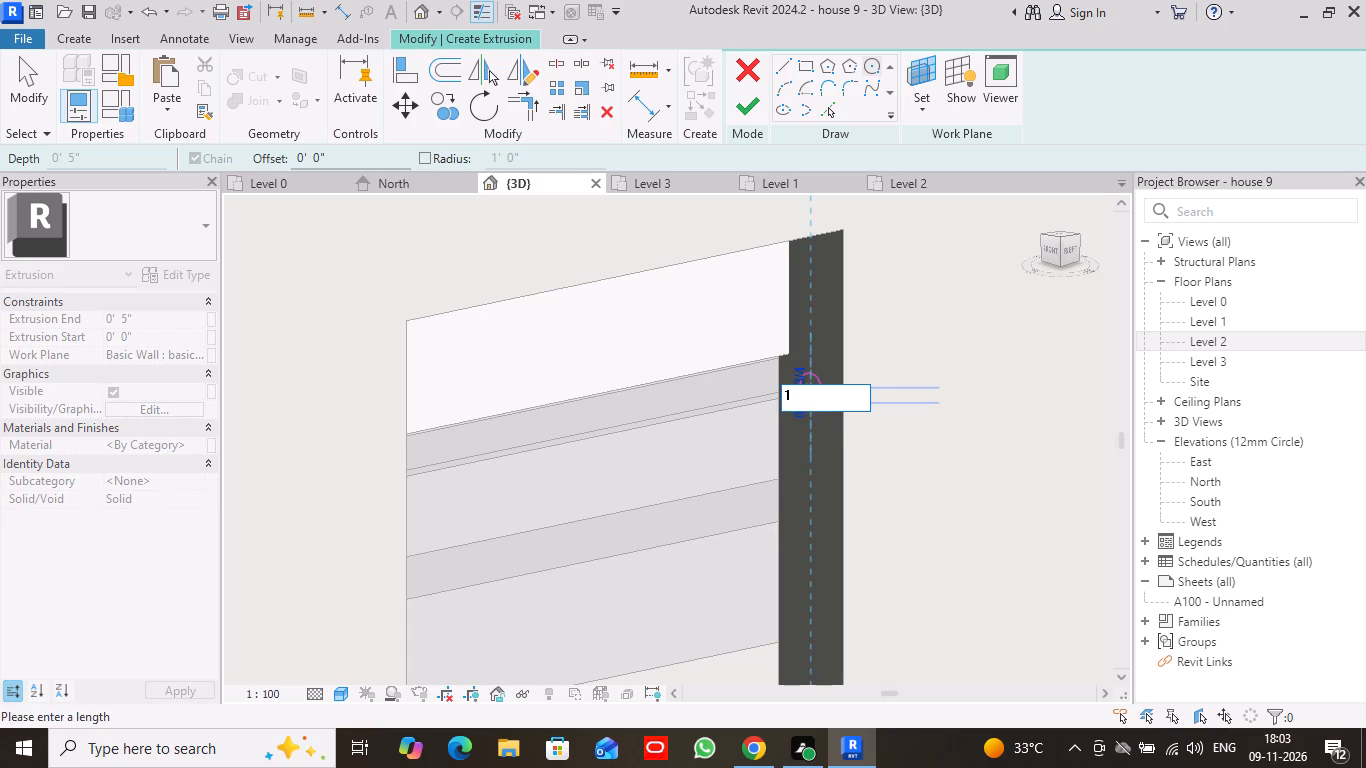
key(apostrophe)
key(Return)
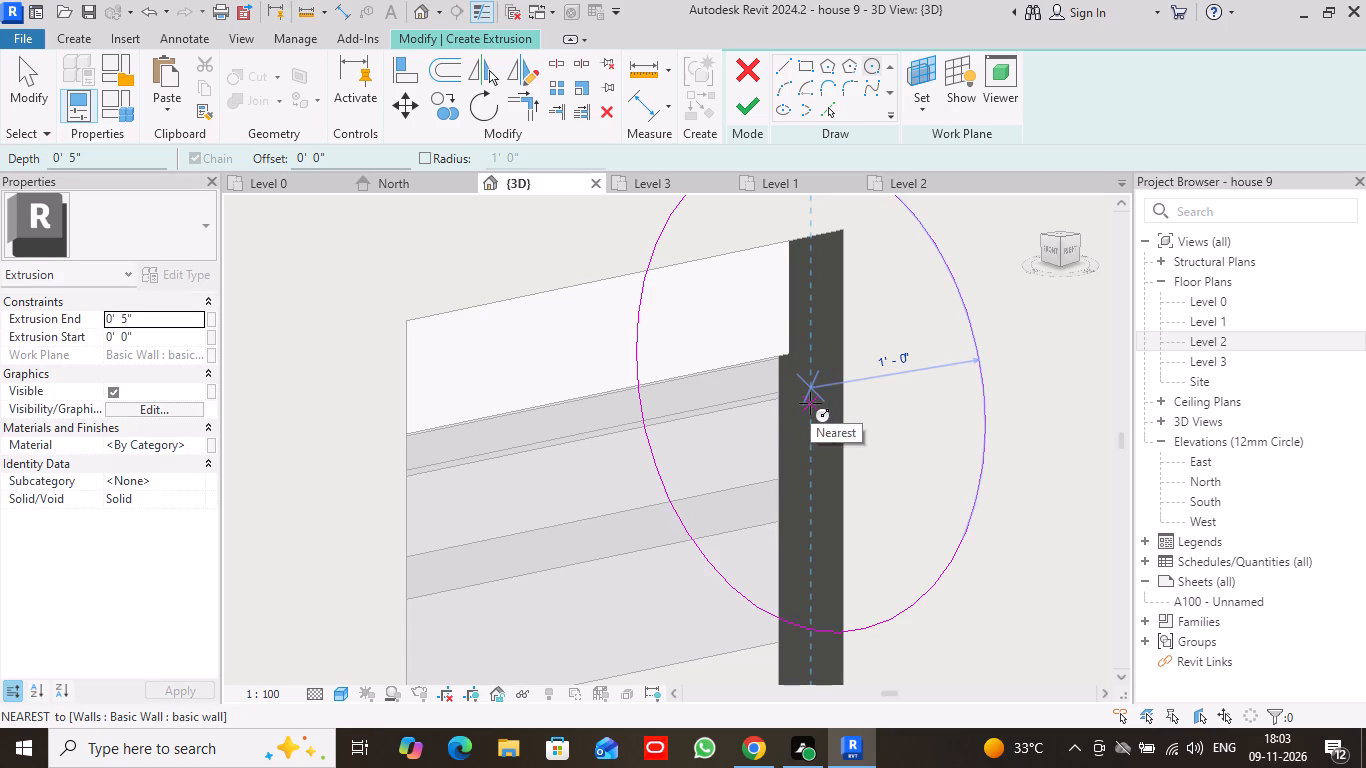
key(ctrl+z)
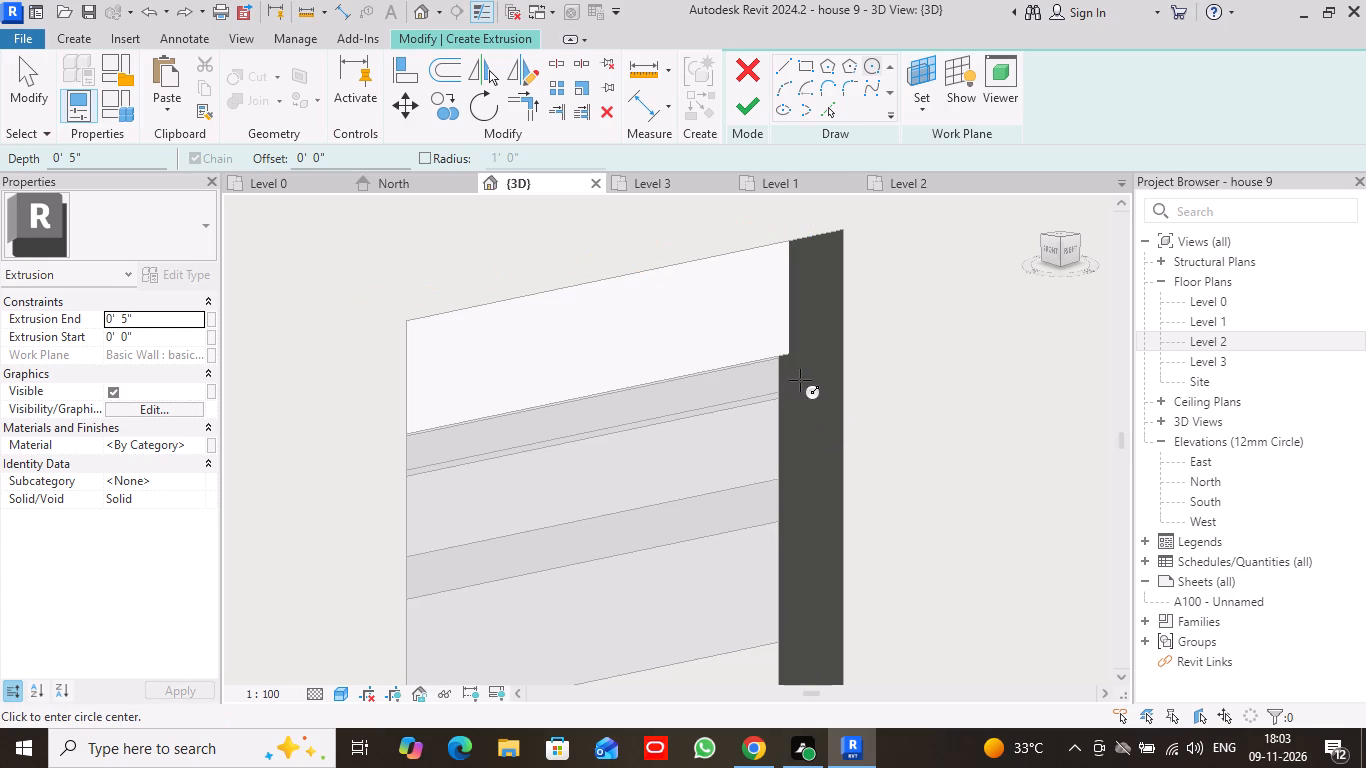
Sketch a circle of 1" radius on the inner face near the top of the frame opening.
click(808, 382)
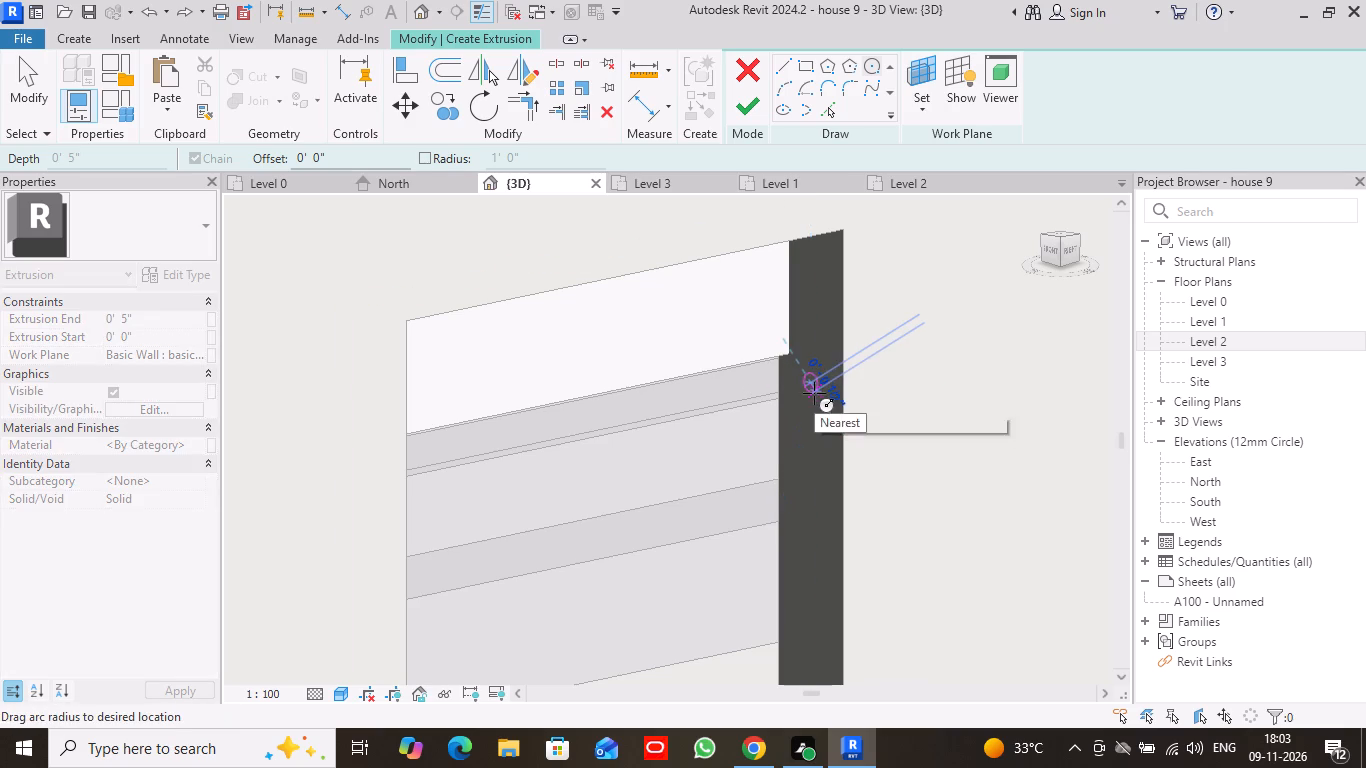
key(1)
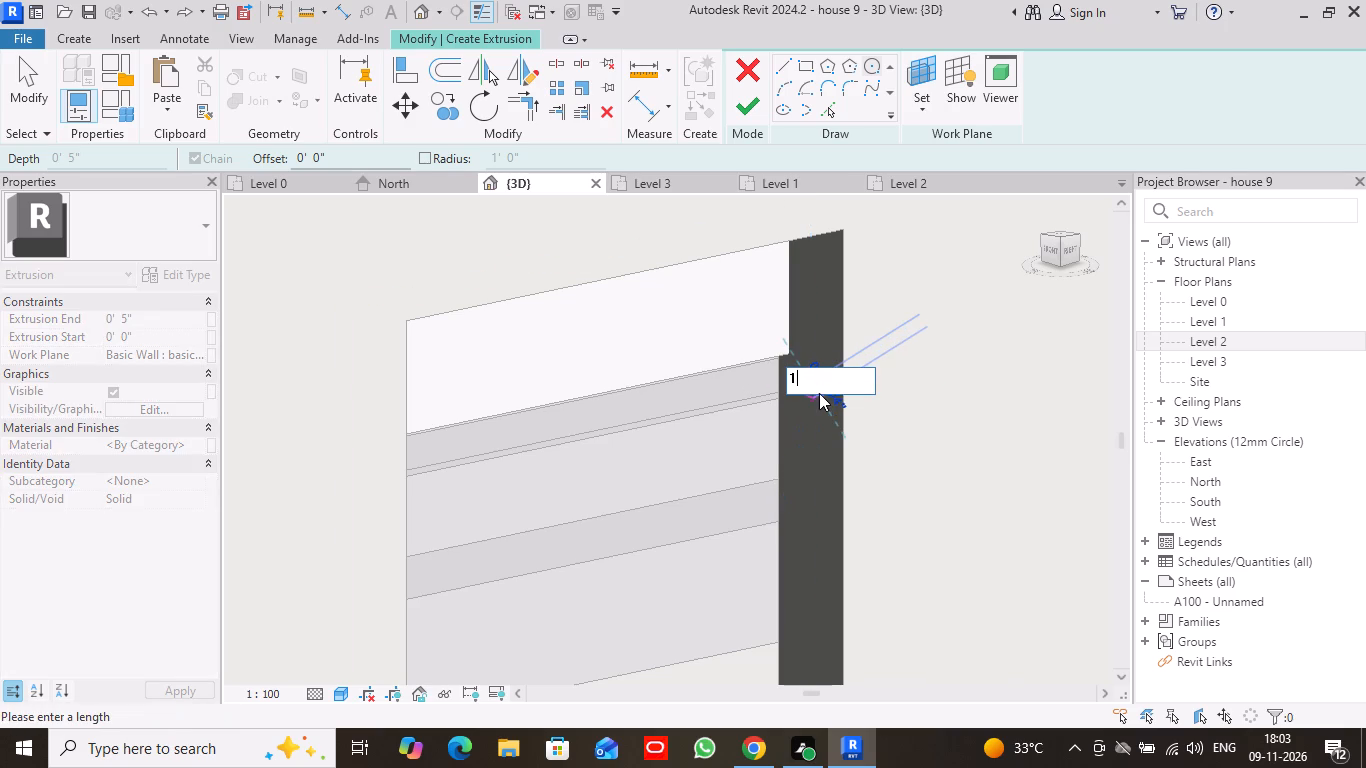
key(shift+quotedbl)
key(Return)
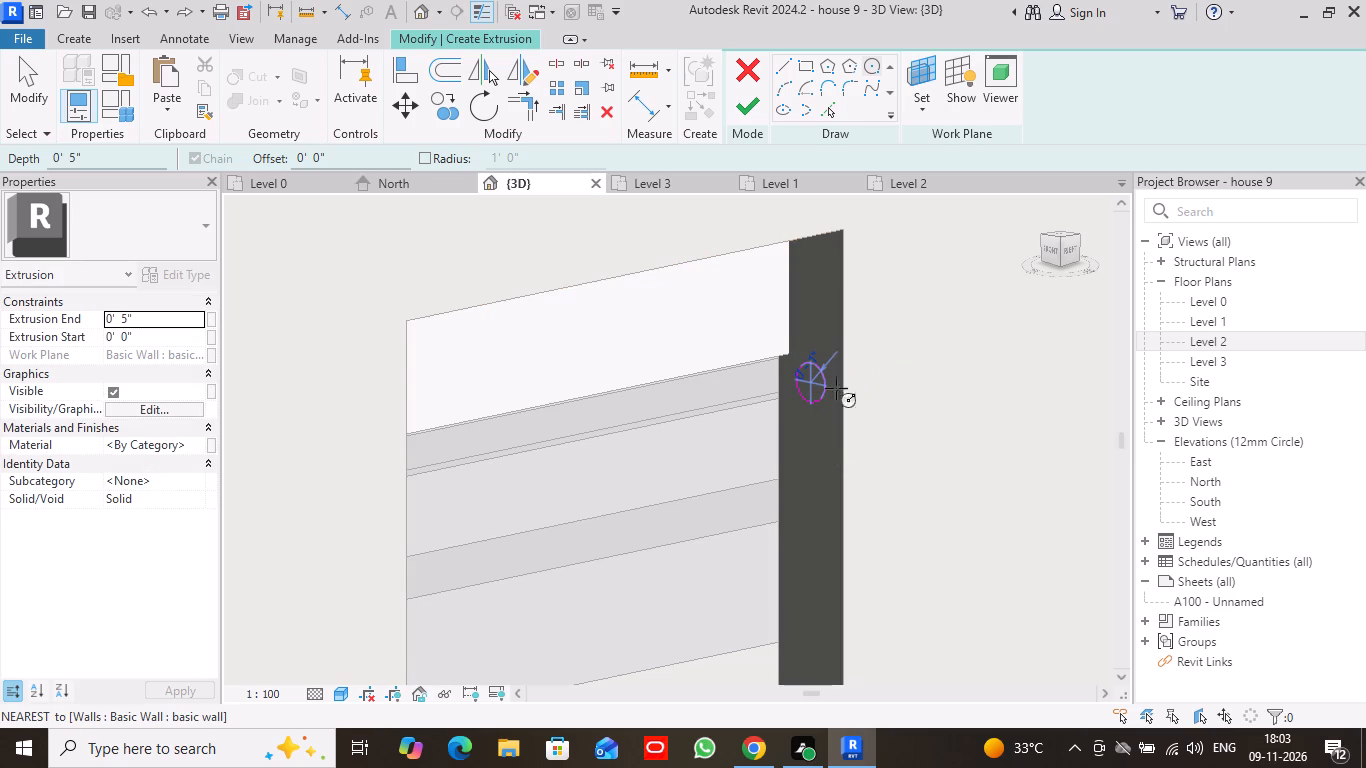
Copy the sketched circle 5" straight down the inner face of the frame opening.
click(35, 90)
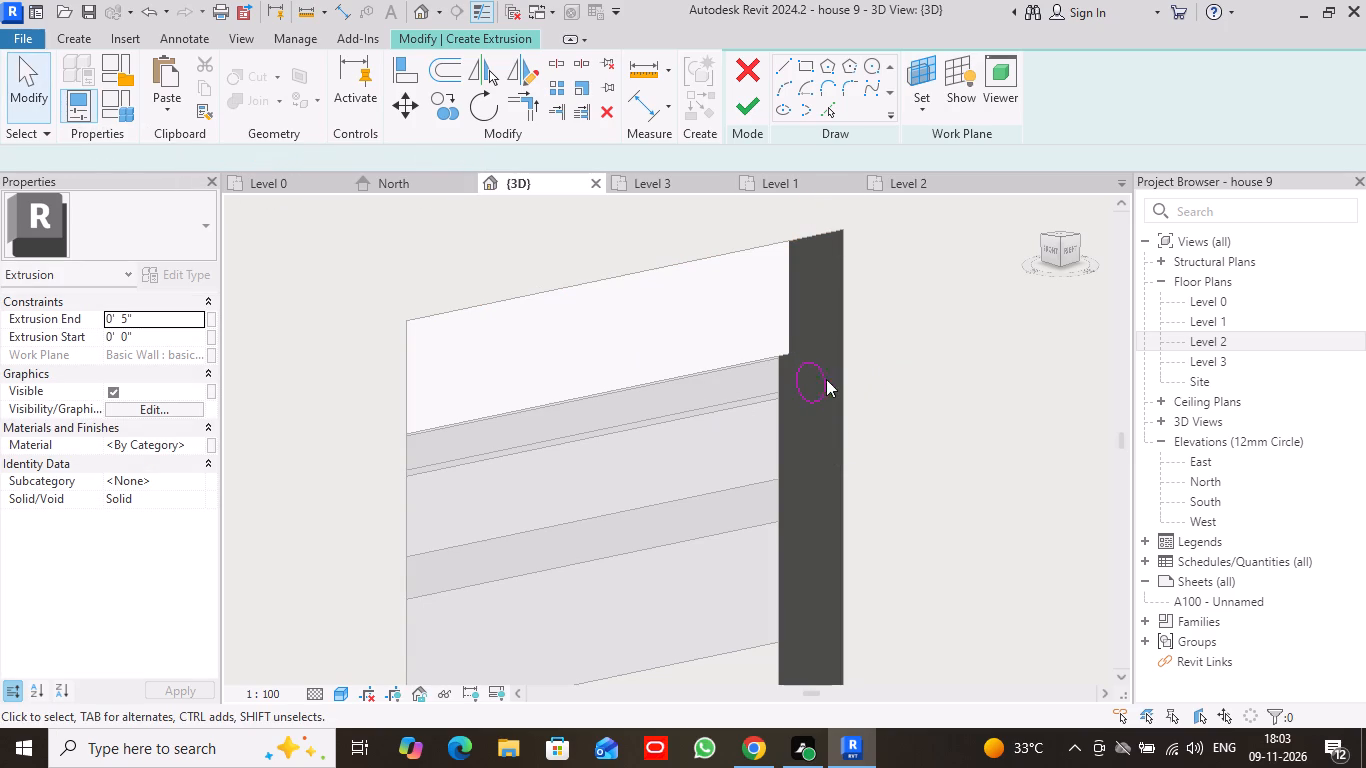
click(440, 110)
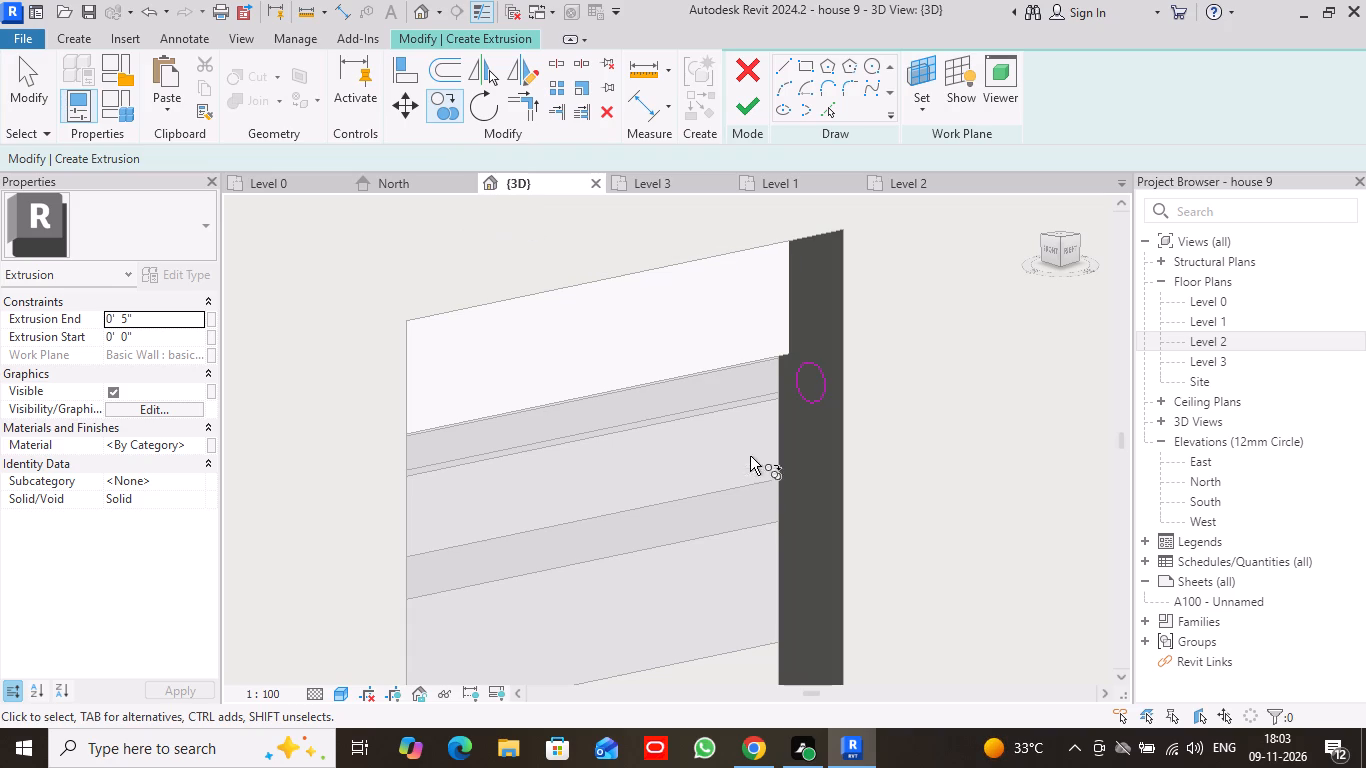
click(794, 352)
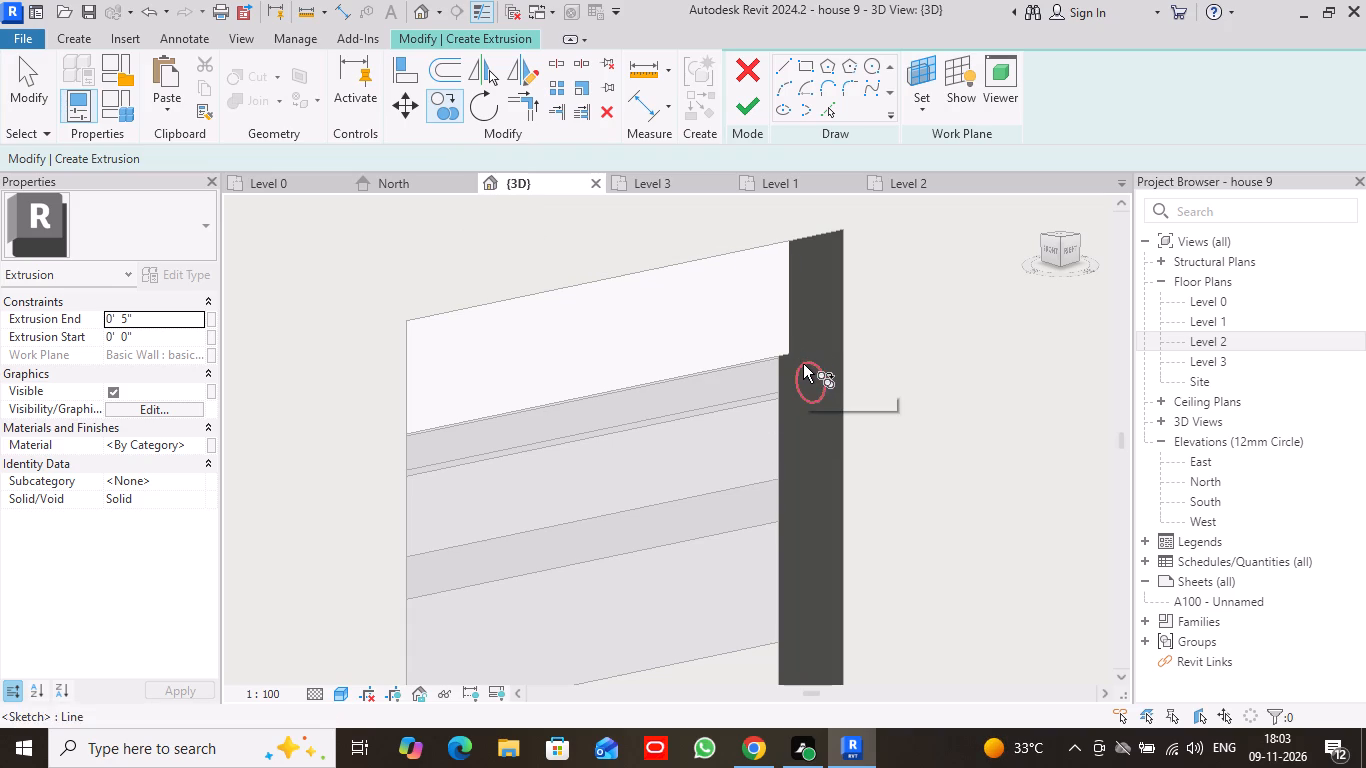
click(803, 364)
key(Return)
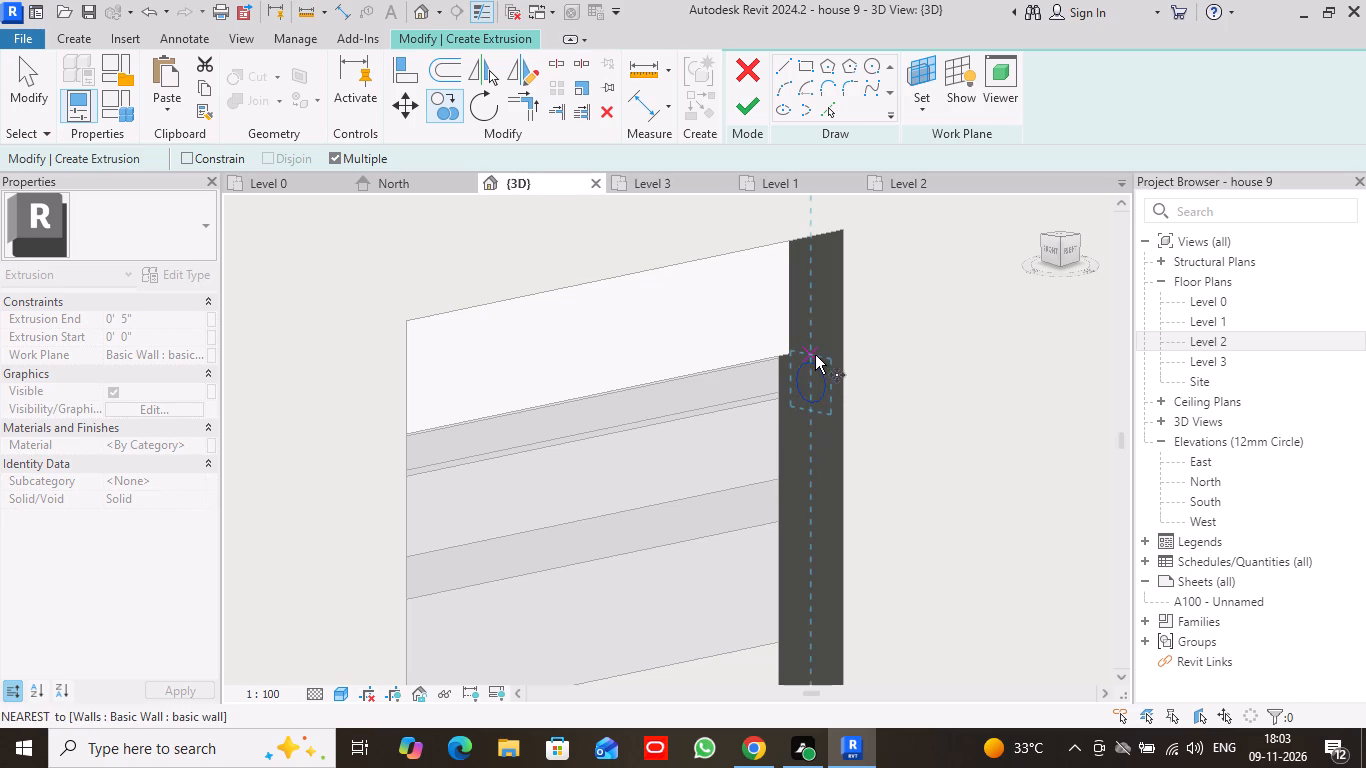
click(807, 361)
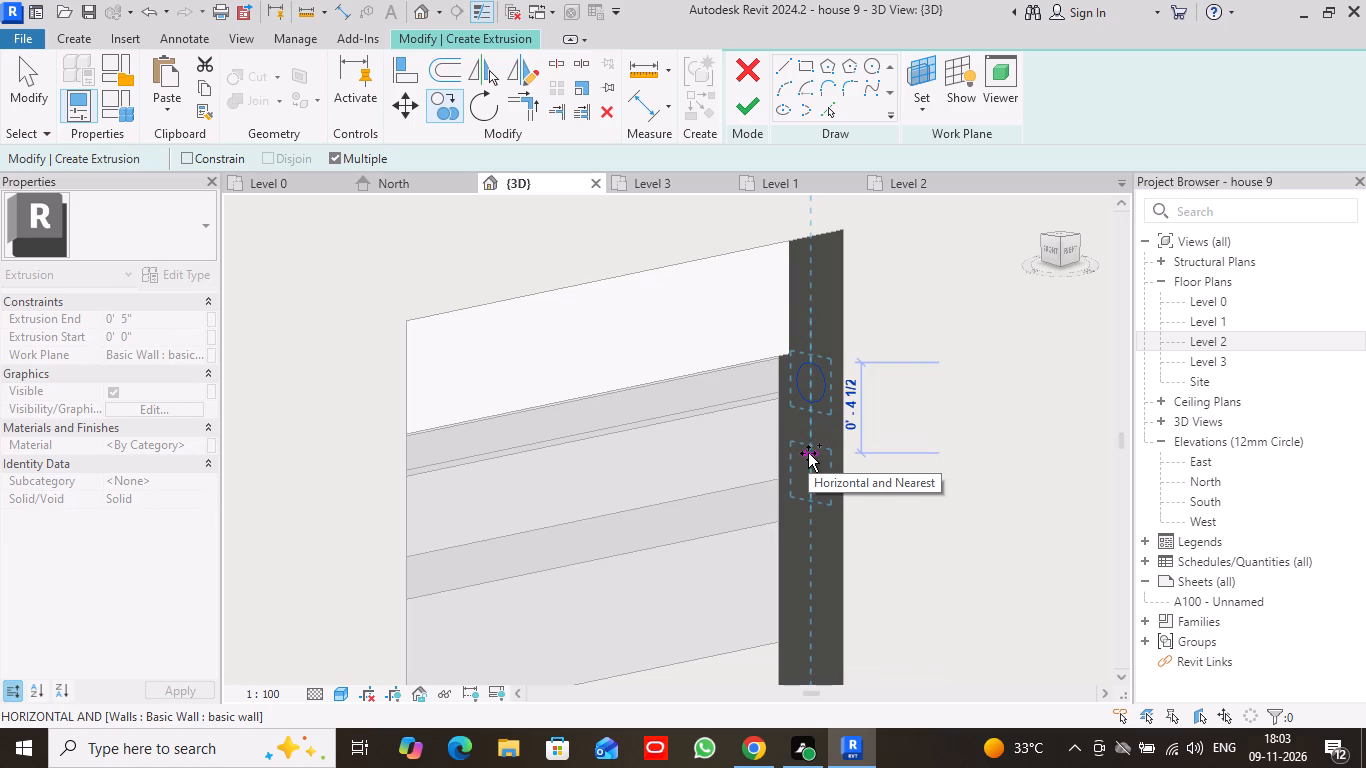
key(5)
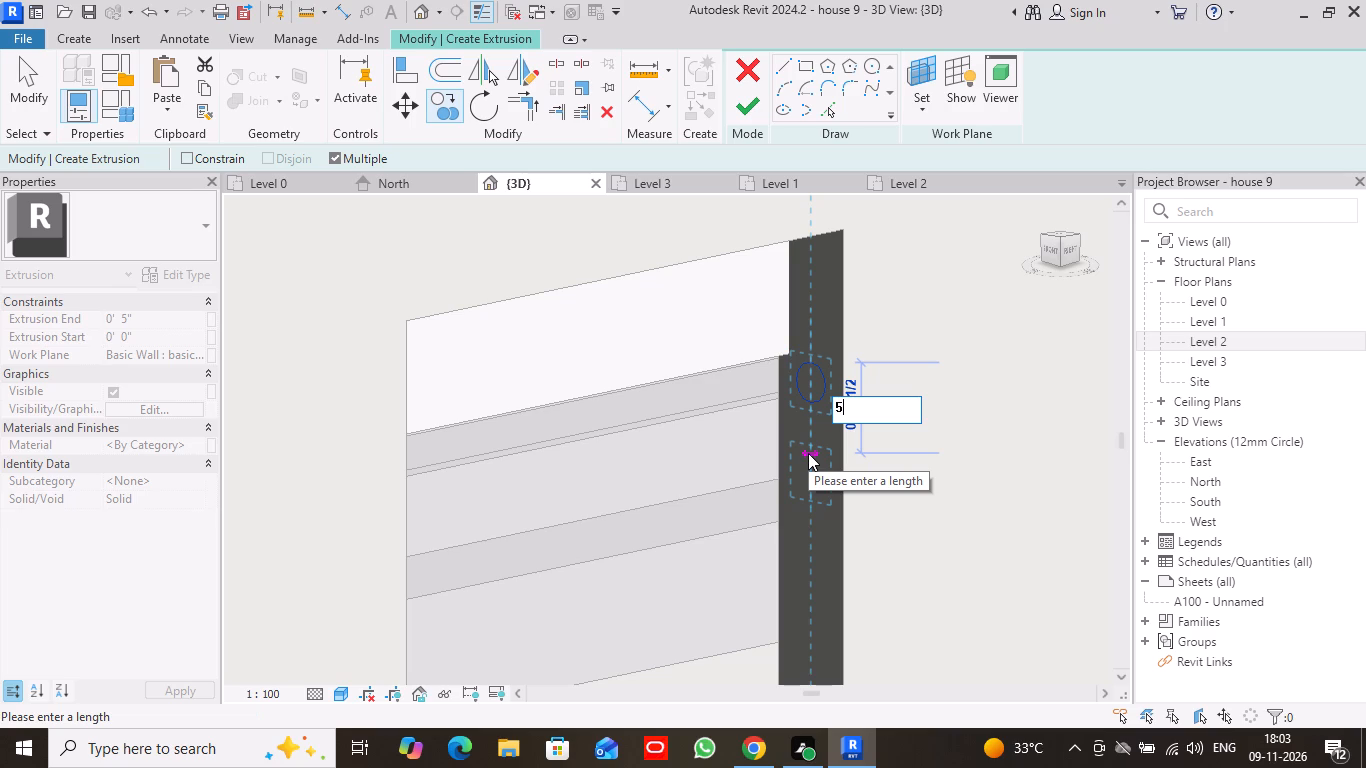
key(shift+quotedbl)
key(shift+Return)
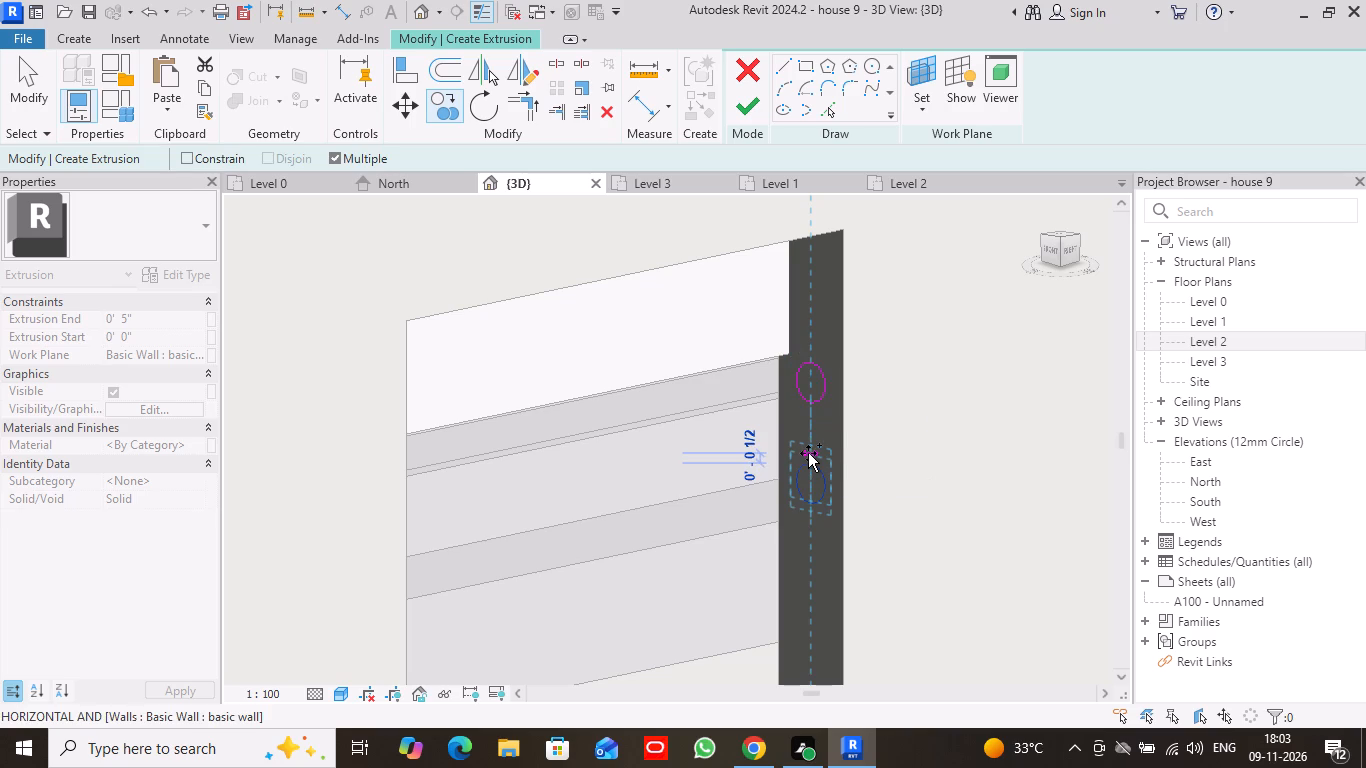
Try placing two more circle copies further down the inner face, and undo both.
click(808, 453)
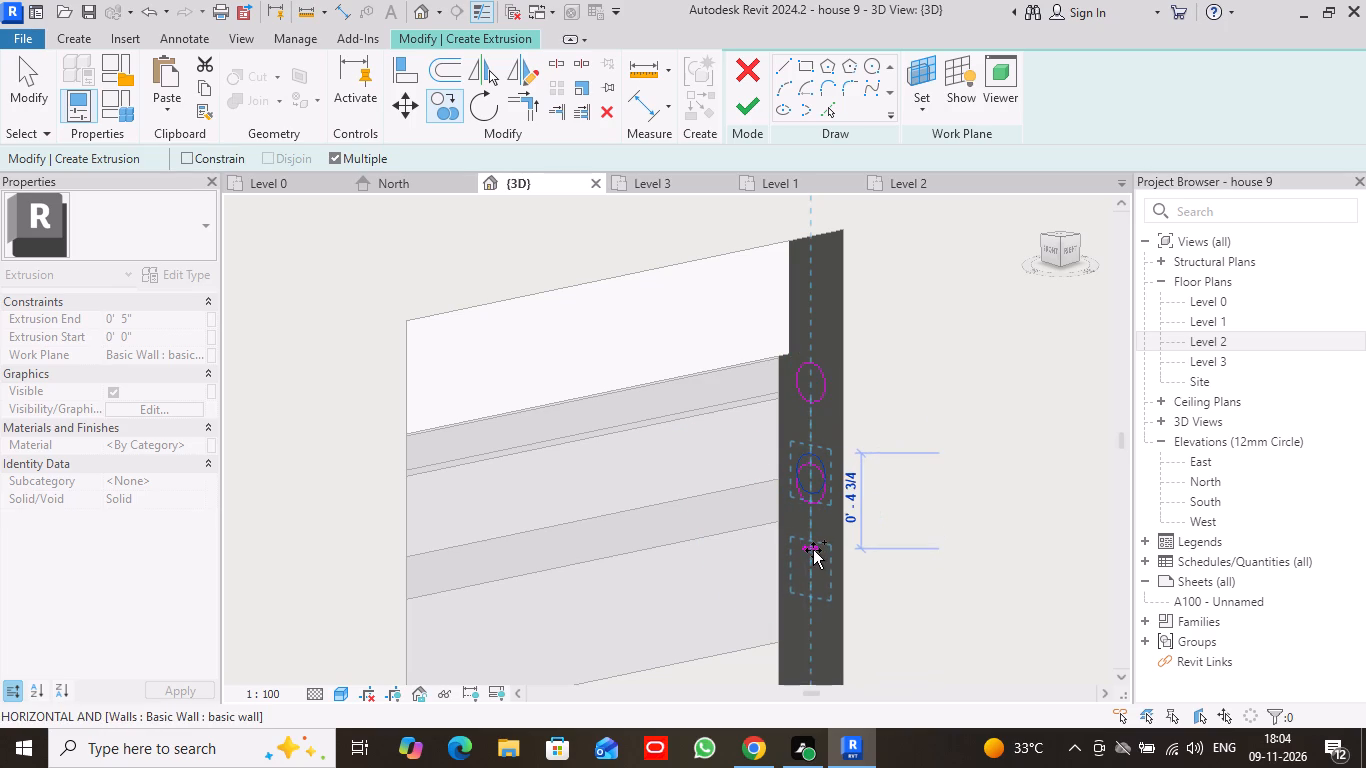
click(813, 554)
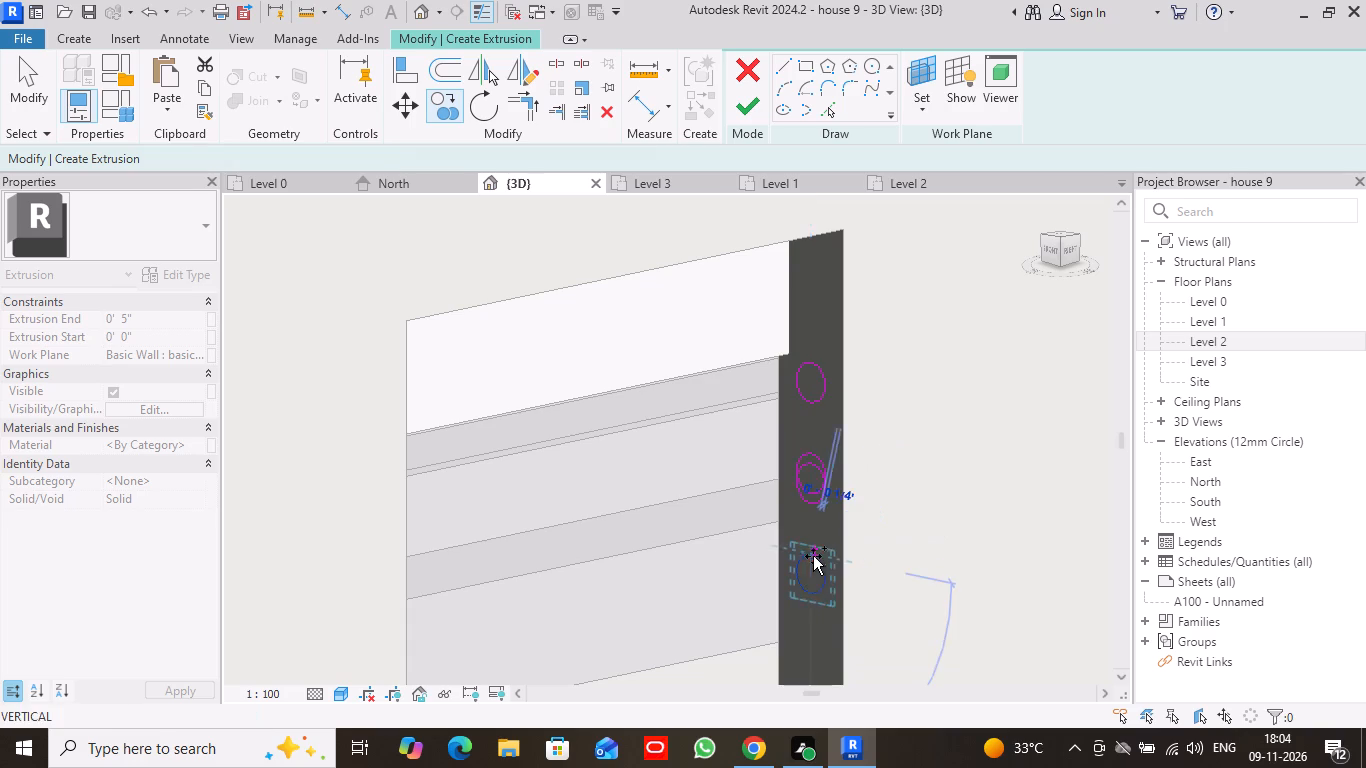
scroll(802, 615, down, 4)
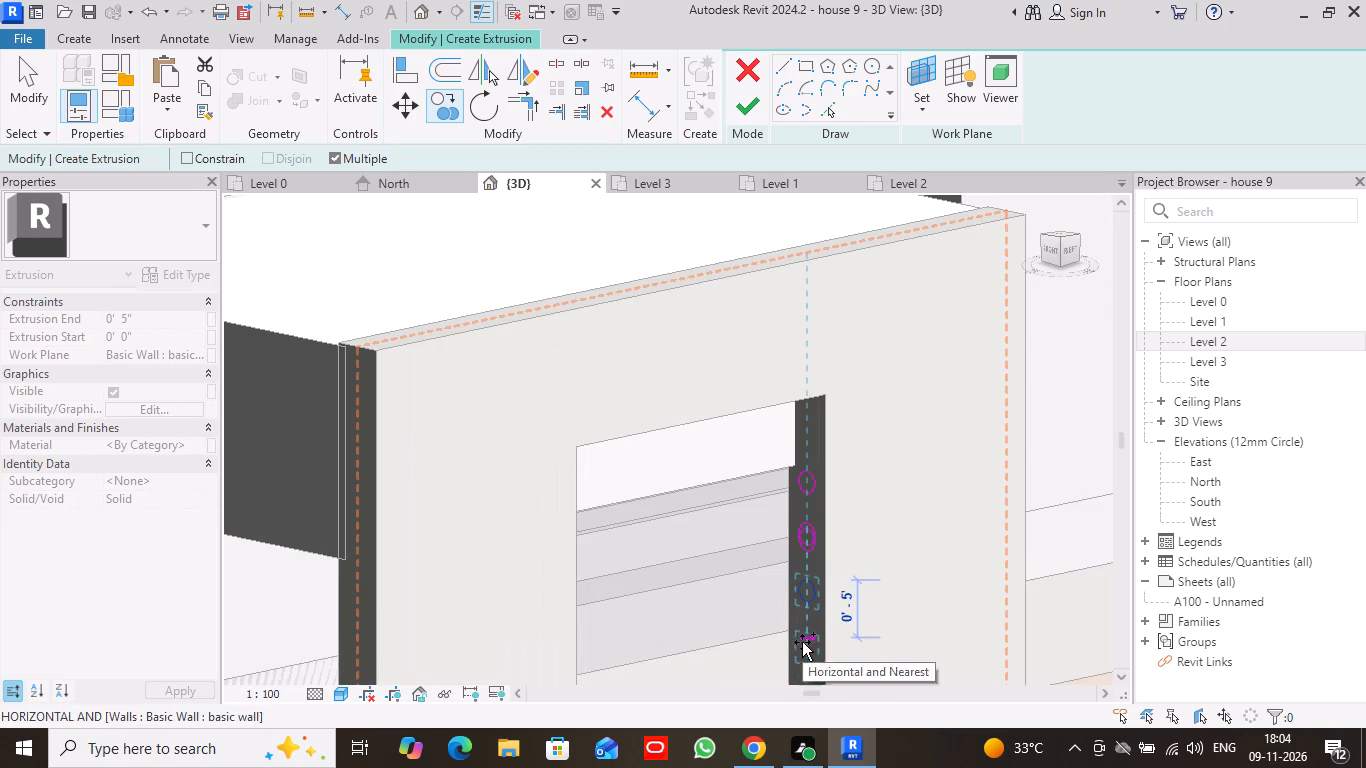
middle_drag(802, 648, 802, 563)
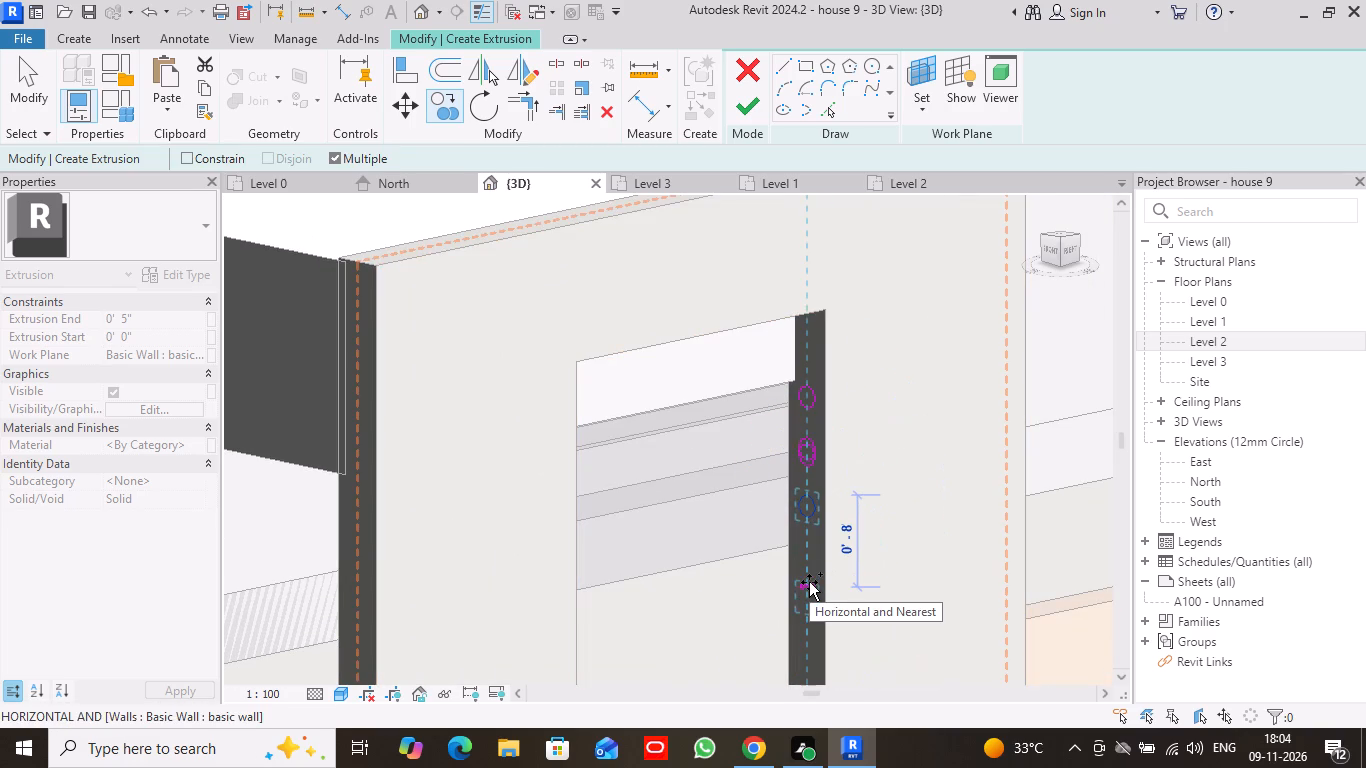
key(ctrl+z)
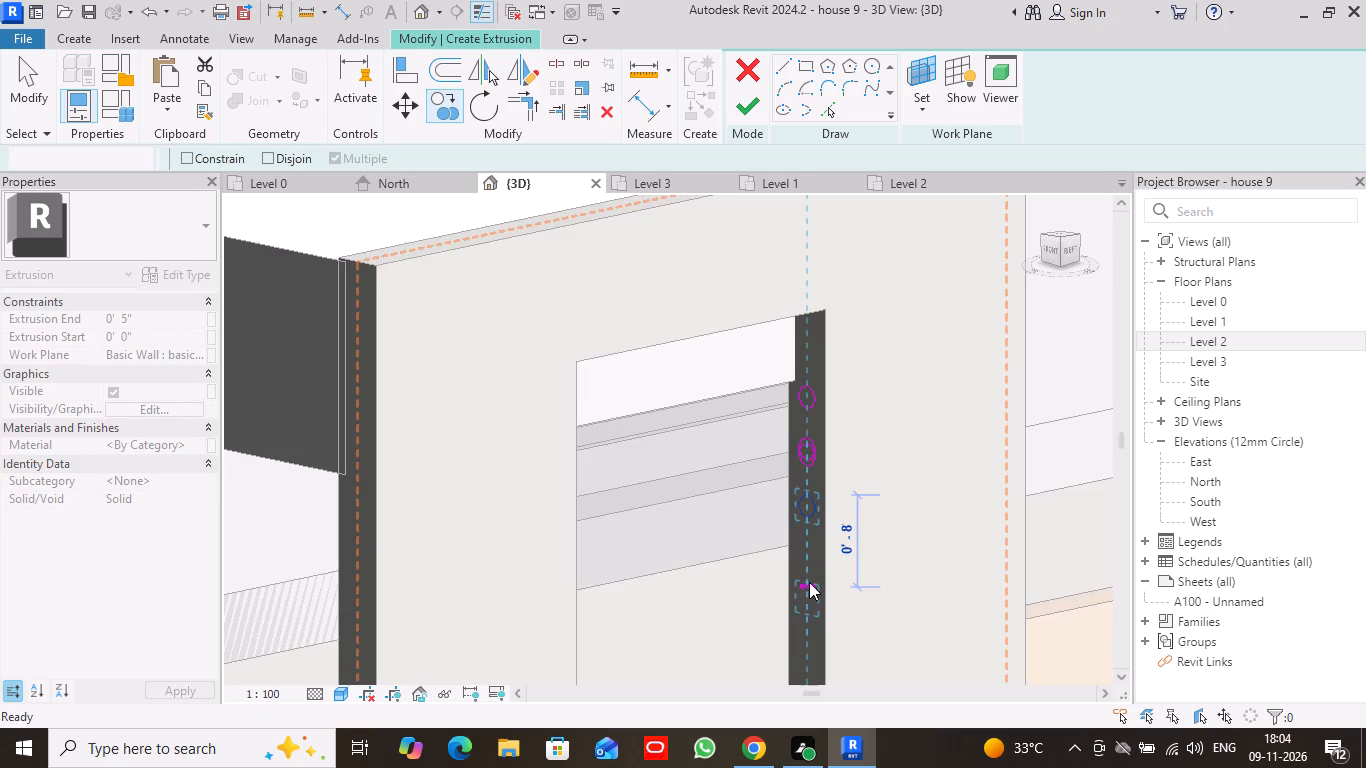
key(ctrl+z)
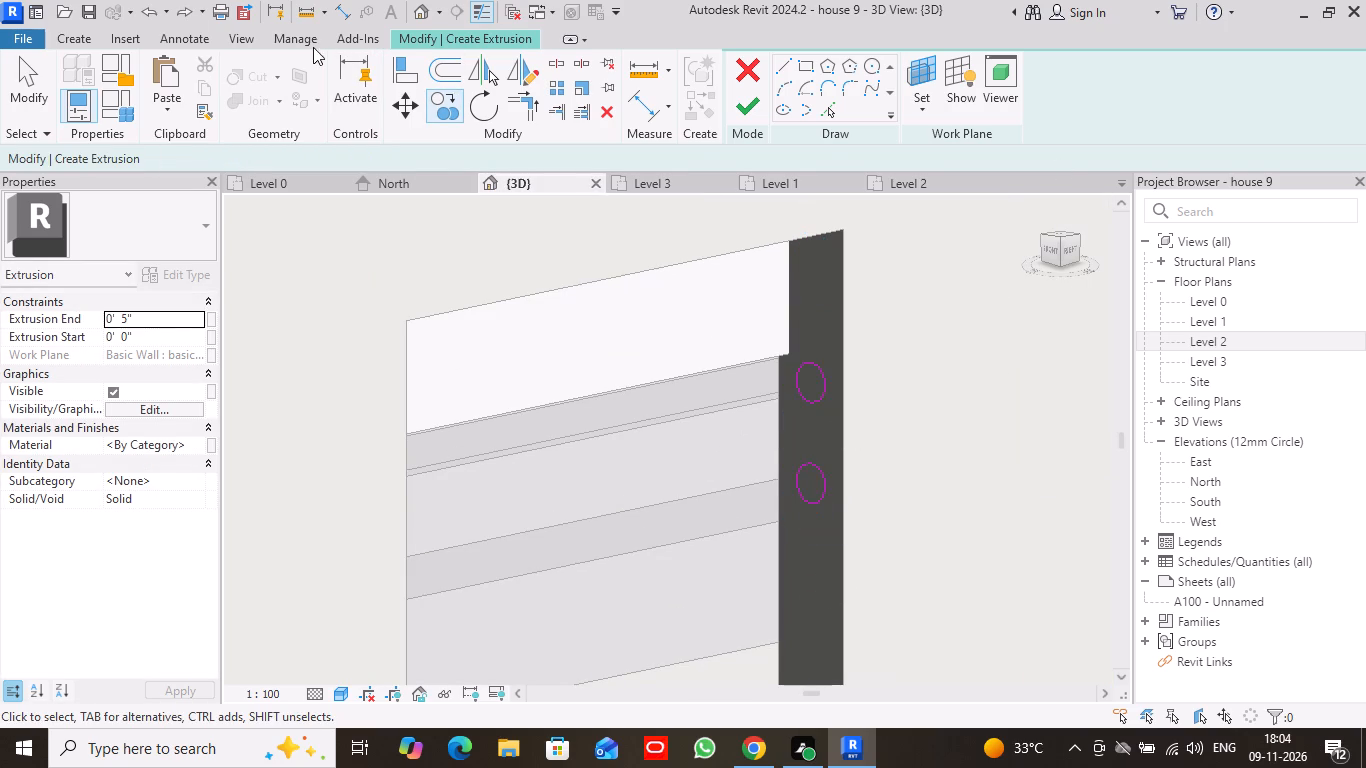
Copy the lower circle straight down the inner face five times at 5" spacing, forming a vertical row.
click(446, 109)
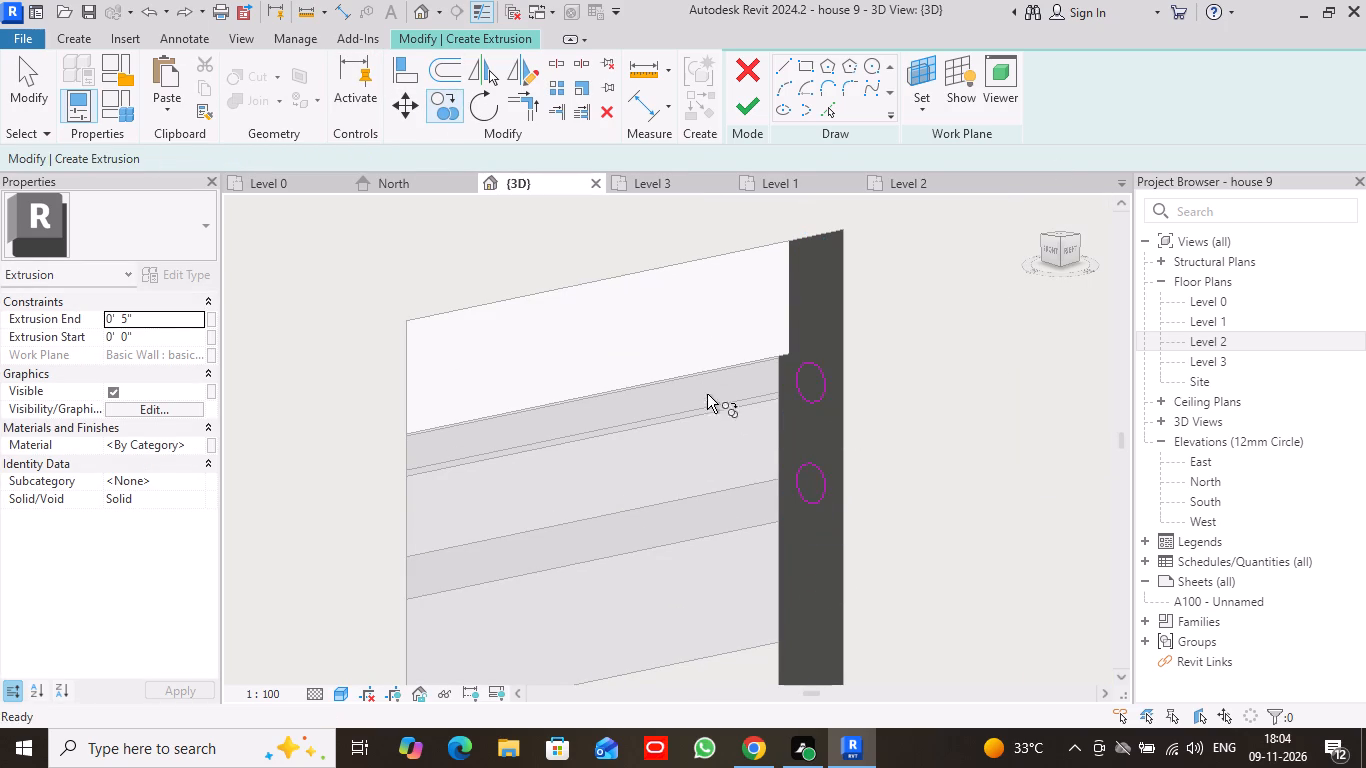
click(813, 500)
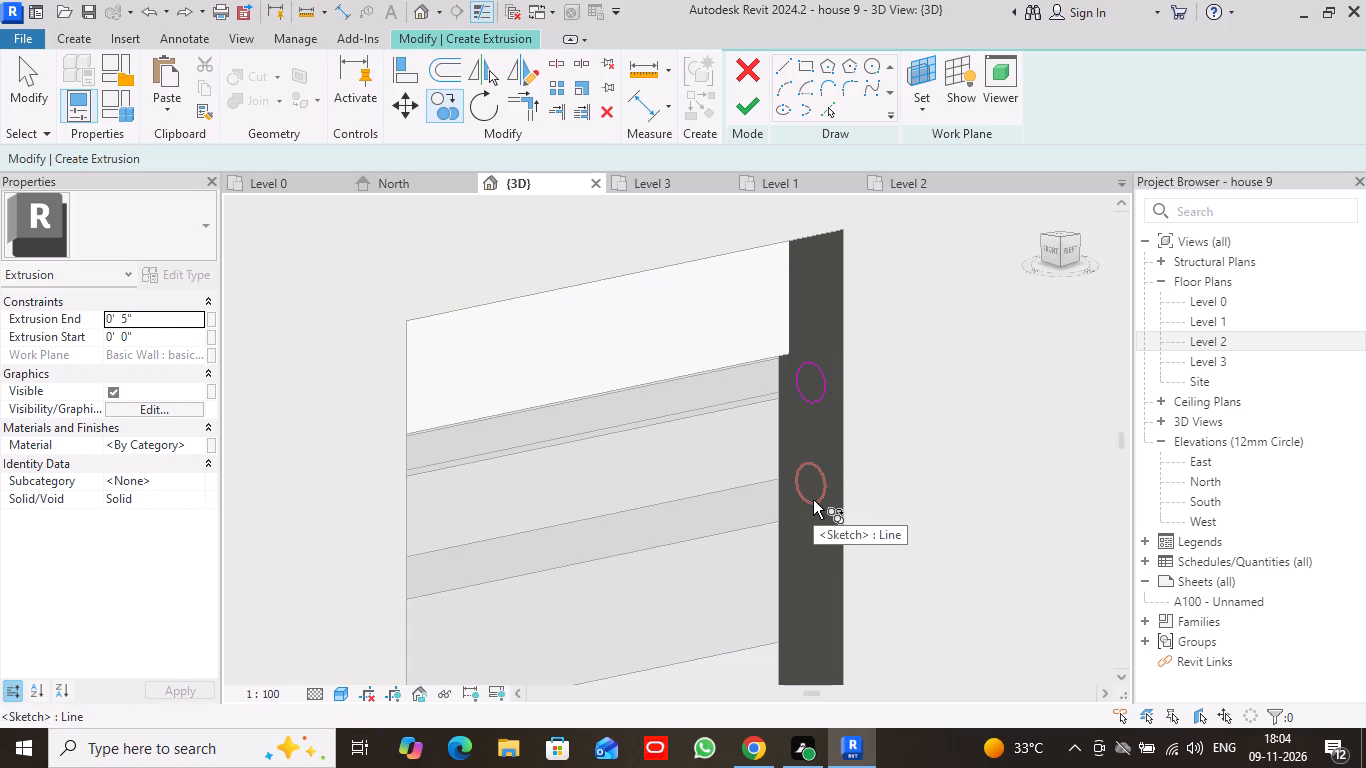
key(Return)
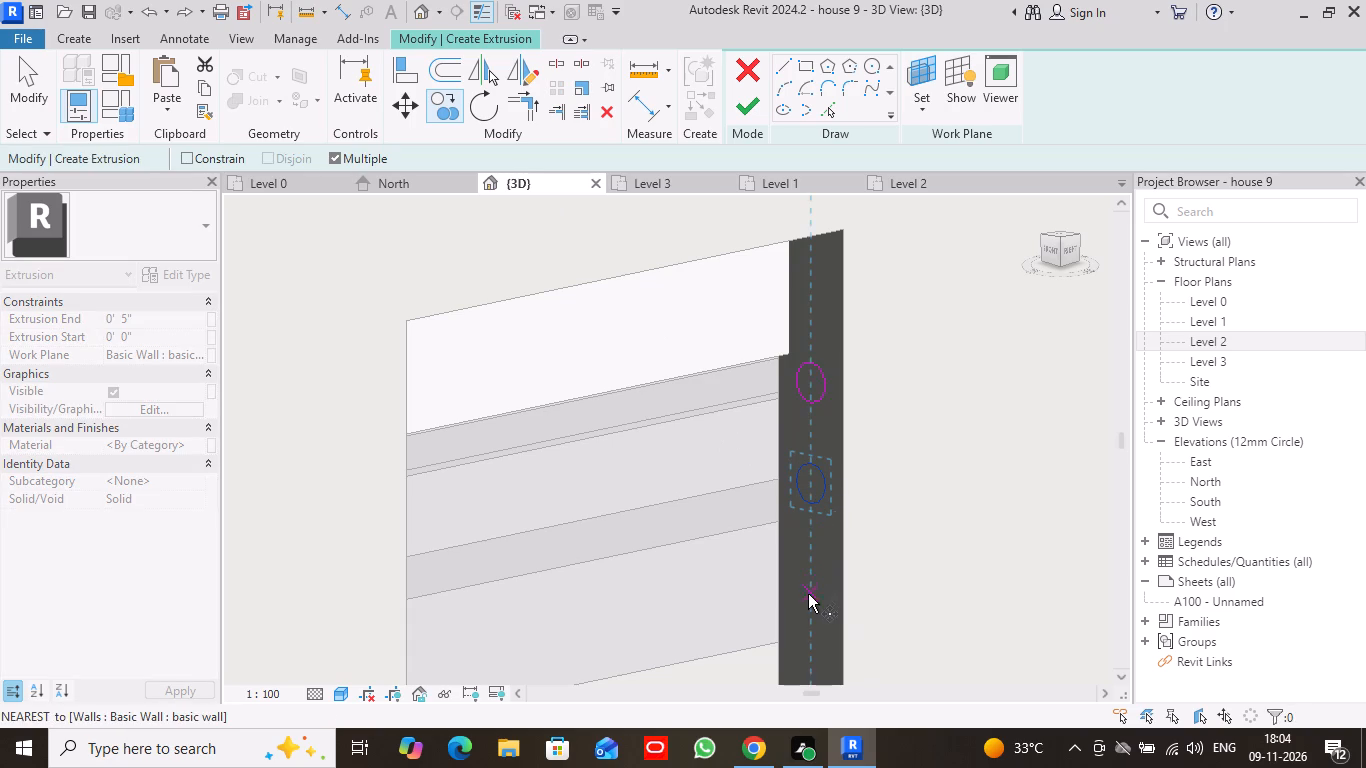
drag(813, 455, 813, 482)
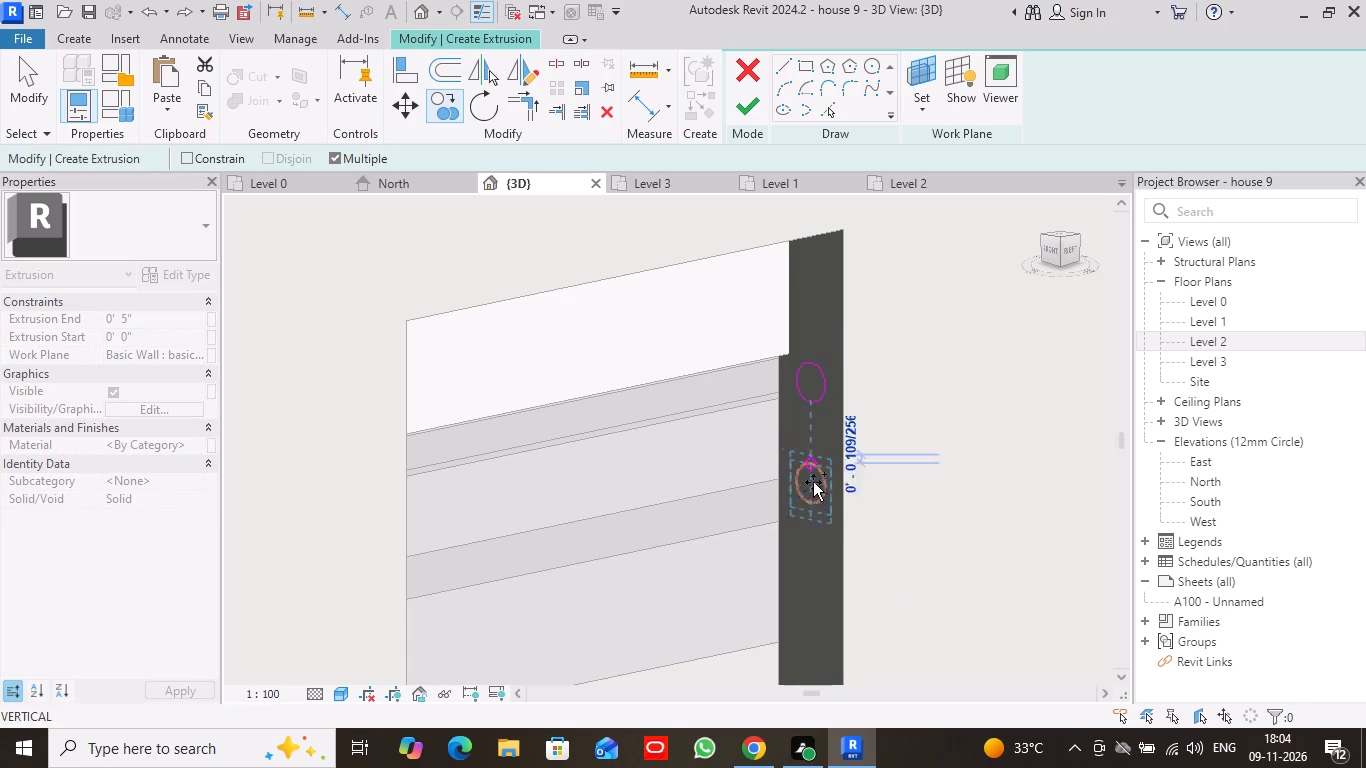
drag(813, 482, 812, 492)
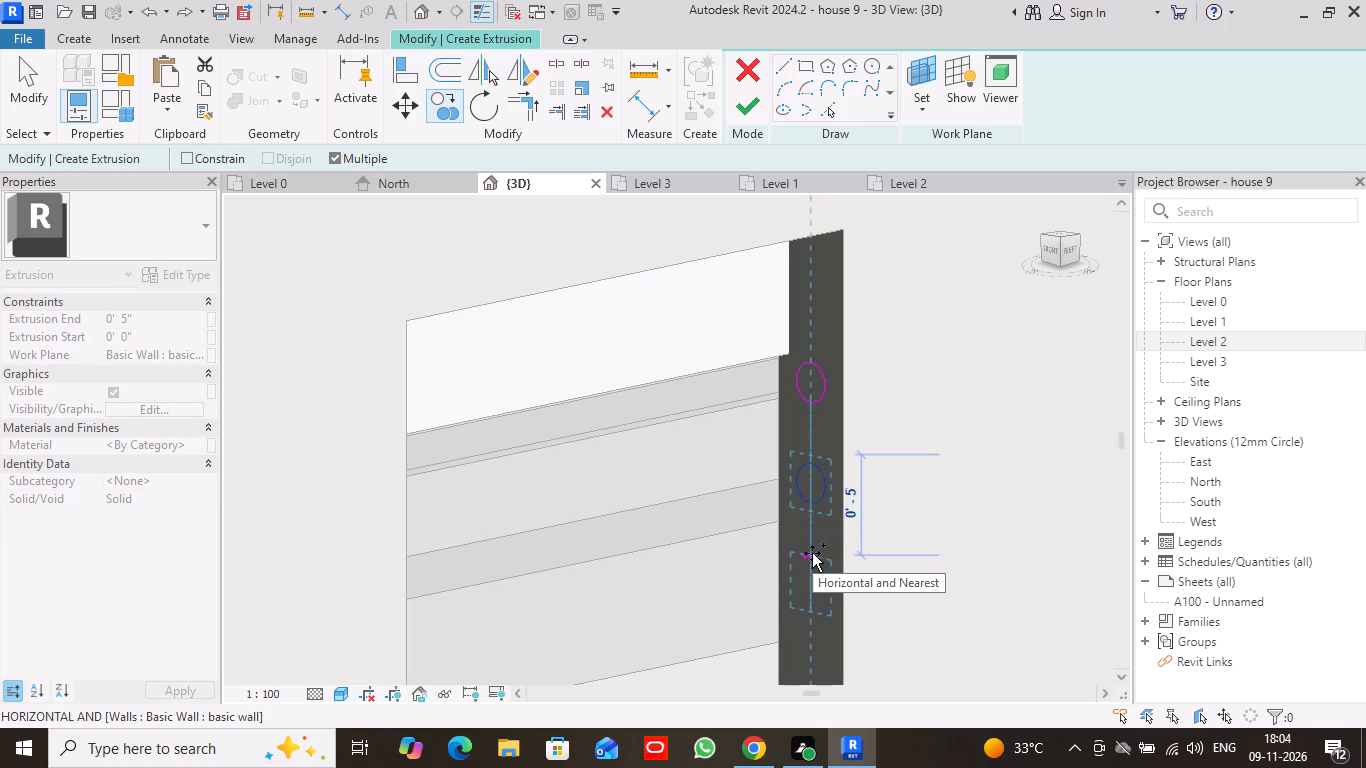
click(812, 553)
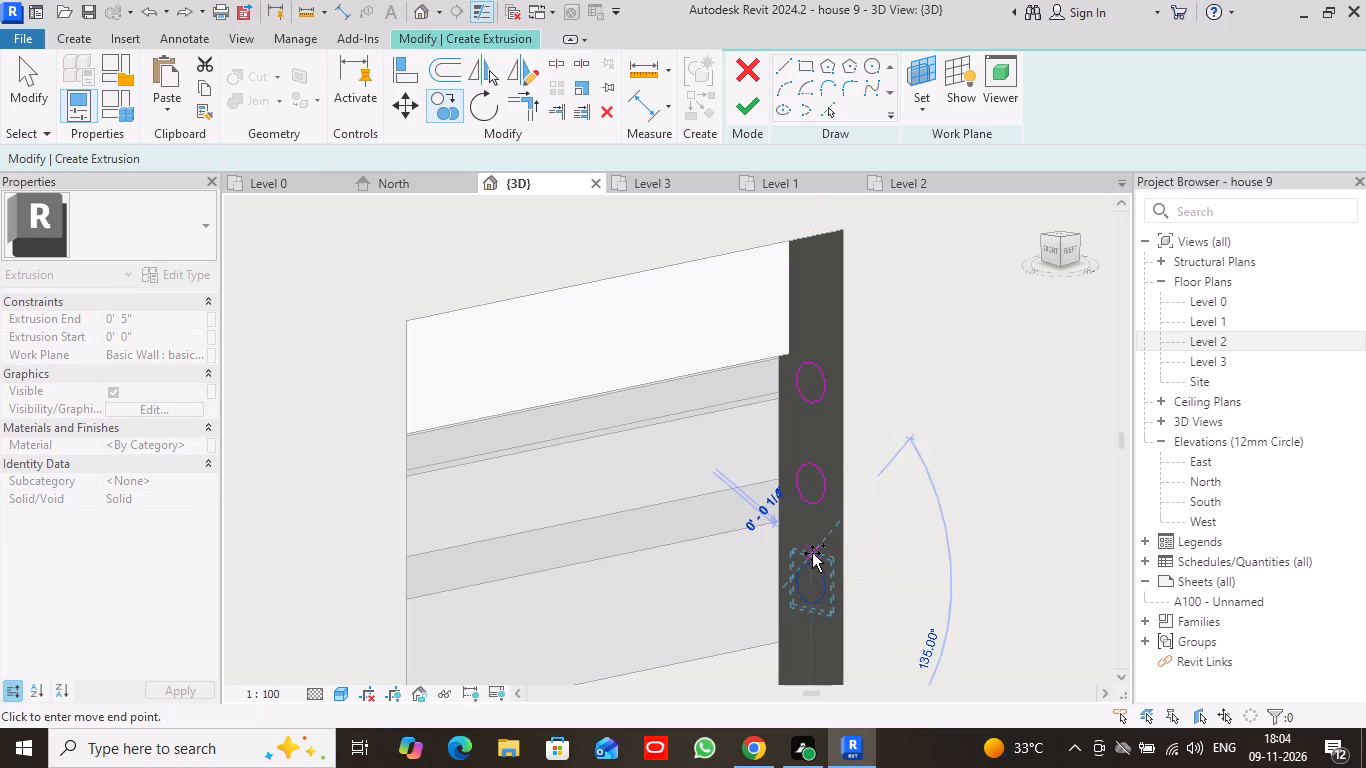
scroll(812, 553, down, 3)
middle_drag(812, 553, 836, 228)
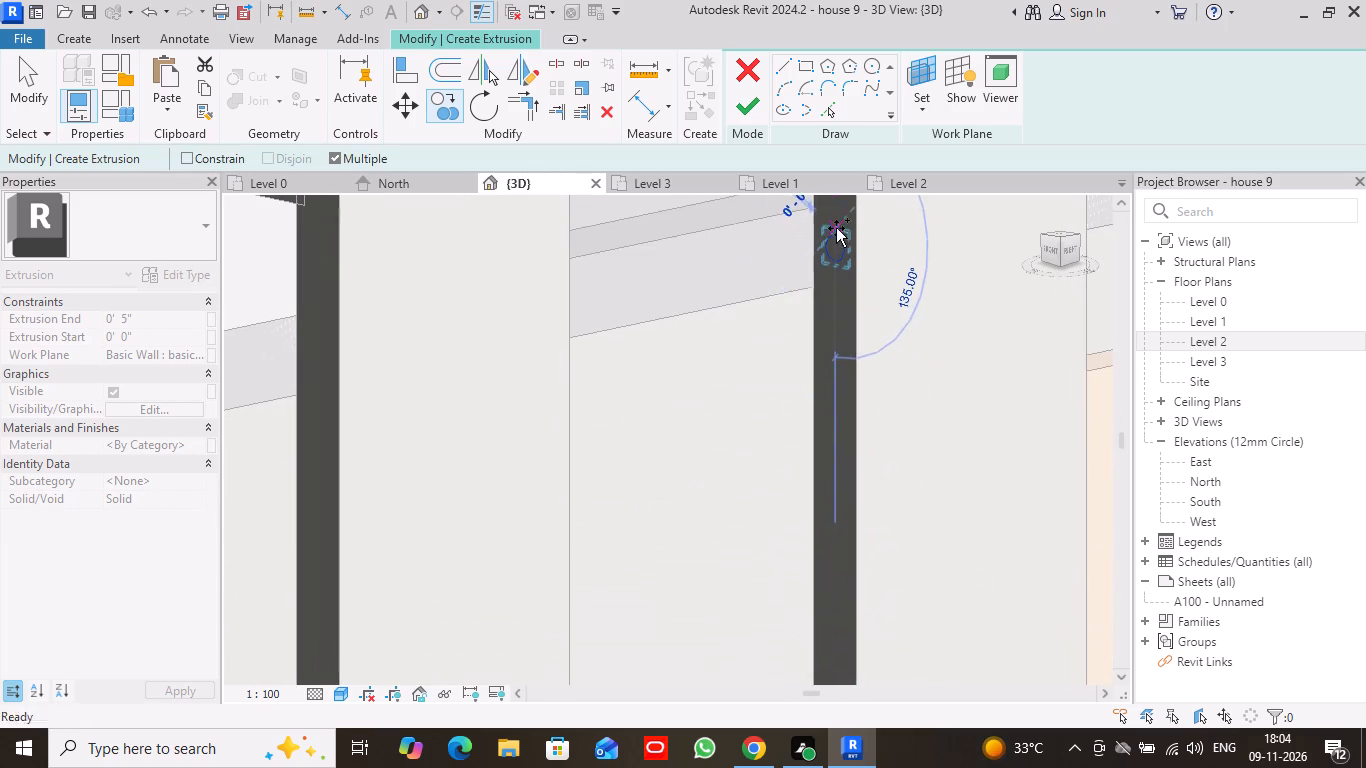
click(836, 297)
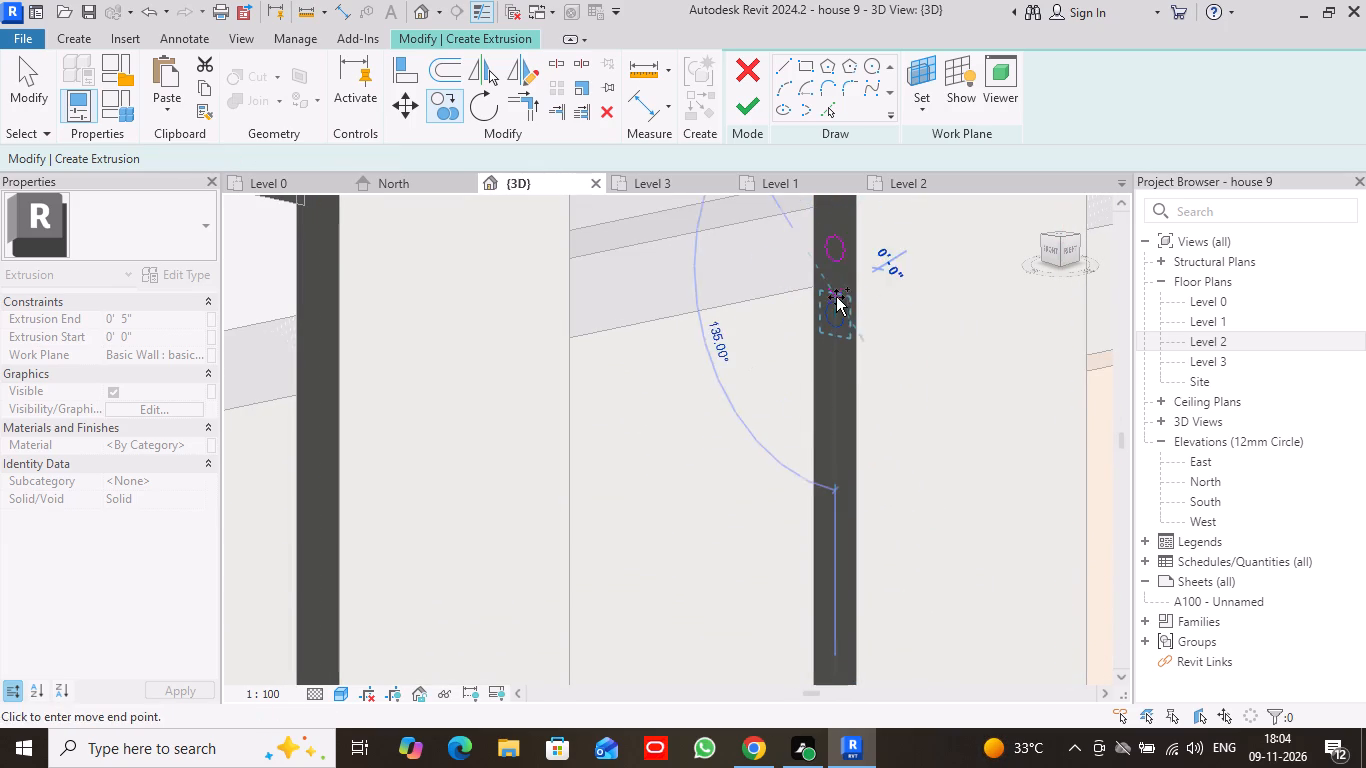
click(841, 366)
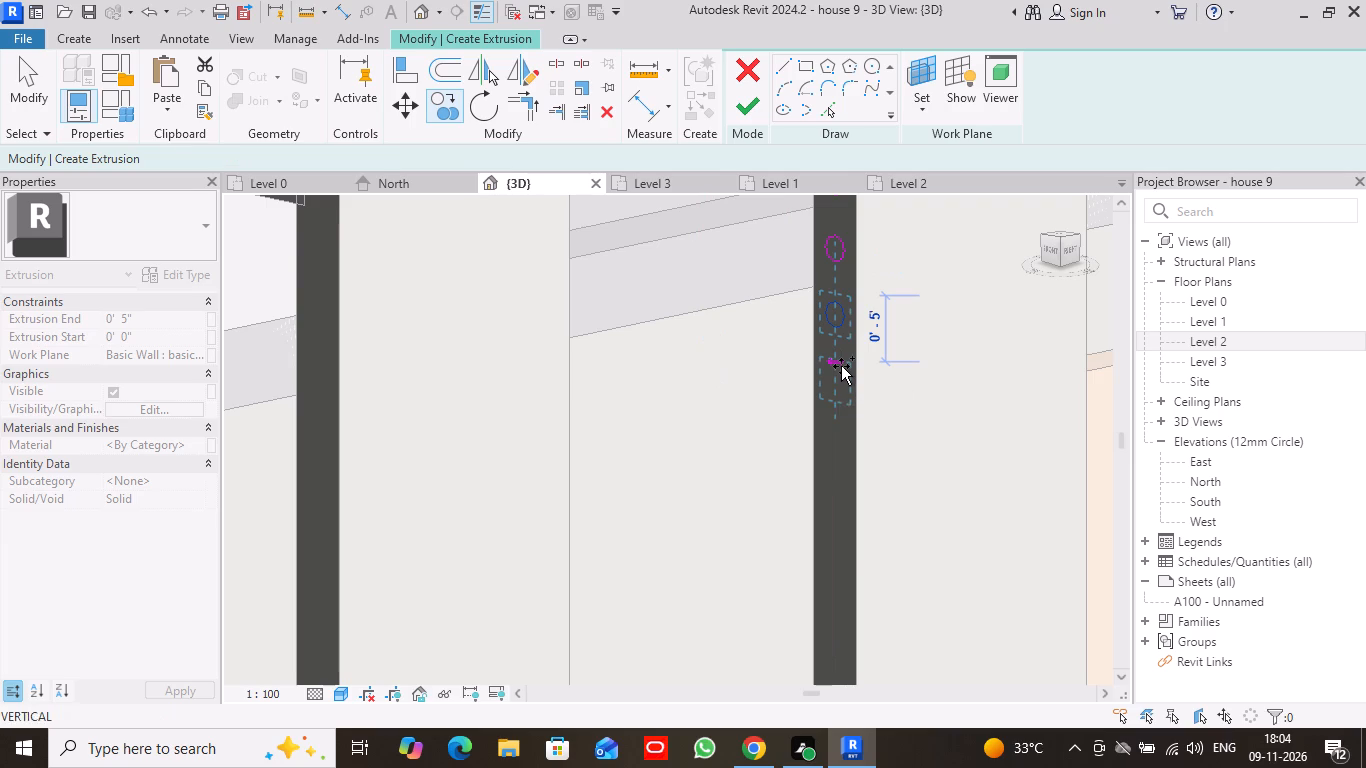
click(840, 426)
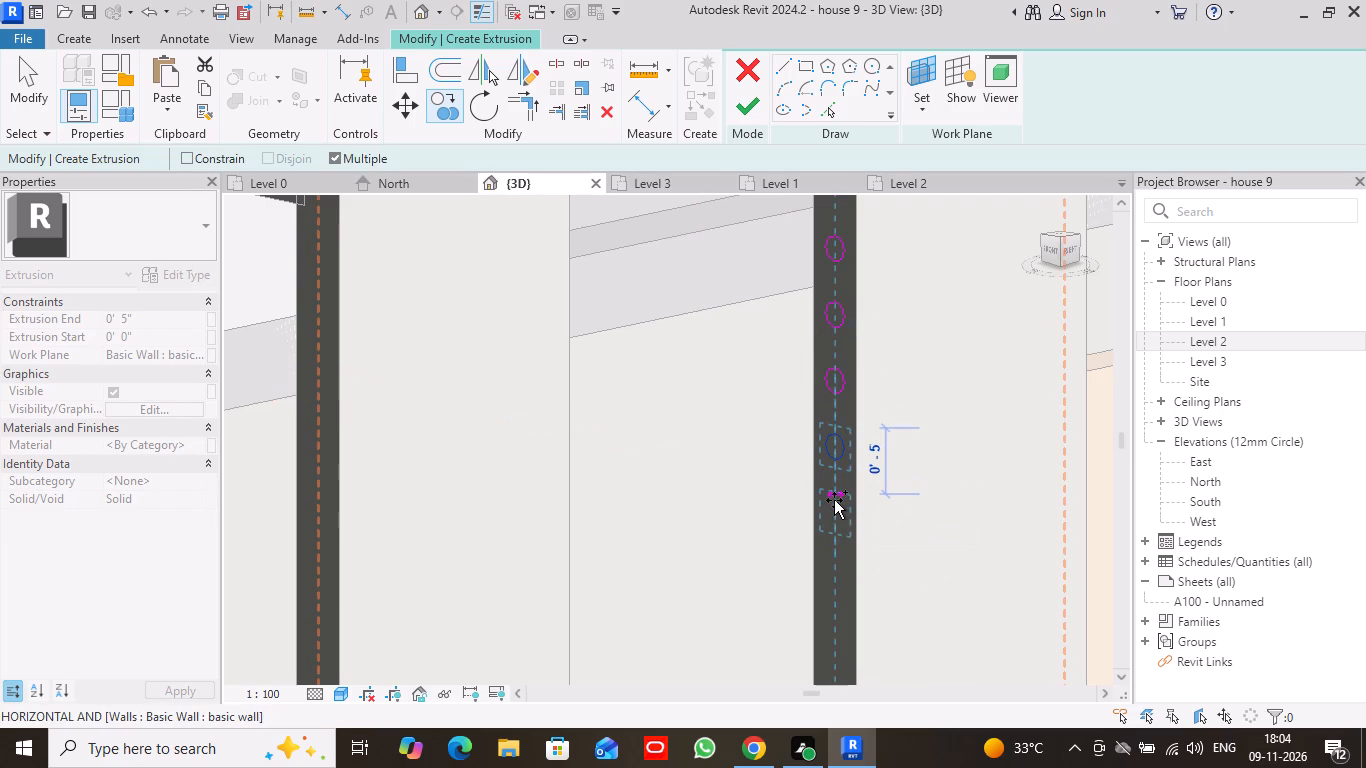
click(834, 500)
Add four more circle copies at 5" spacing, continuing the vertical row down the inner face above the window level.
middle_drag(835, 511, 897, 275)
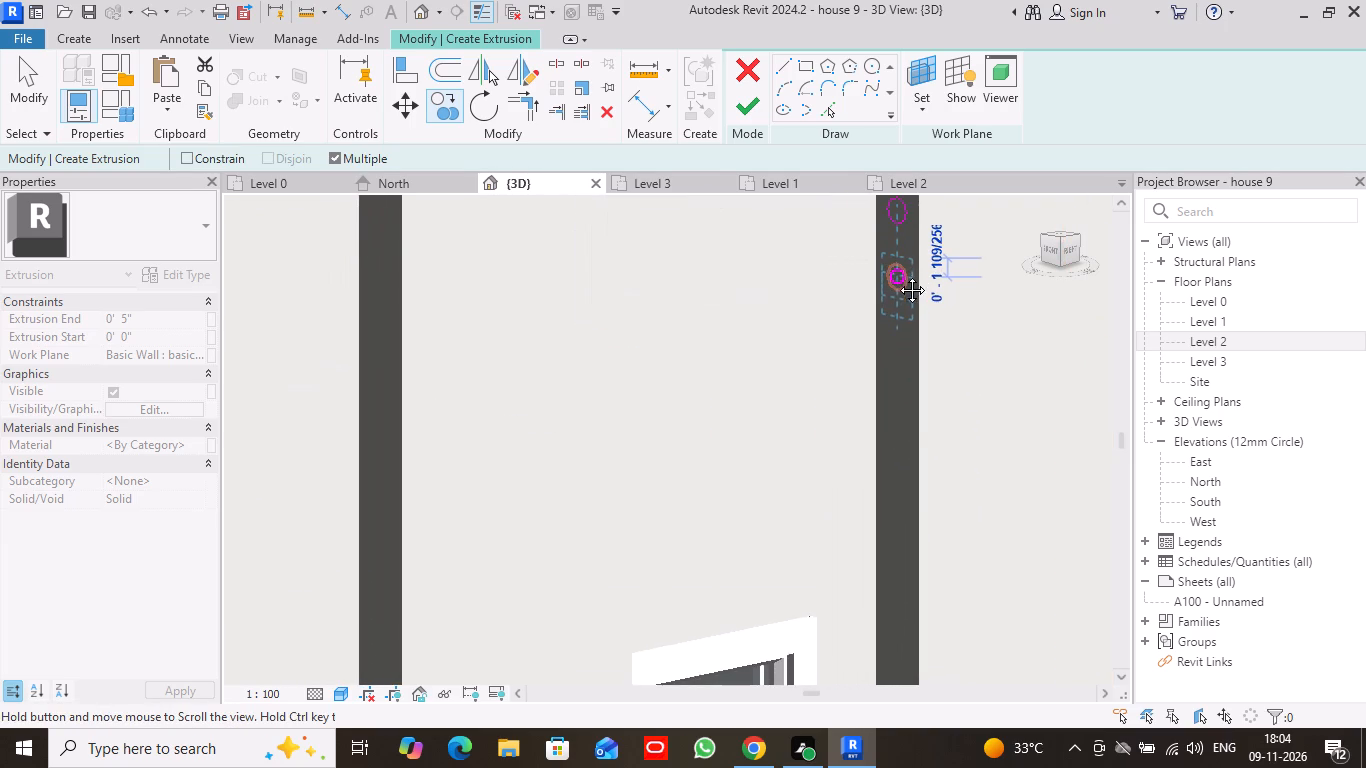
middle_drag(897, 275, 844, 252)
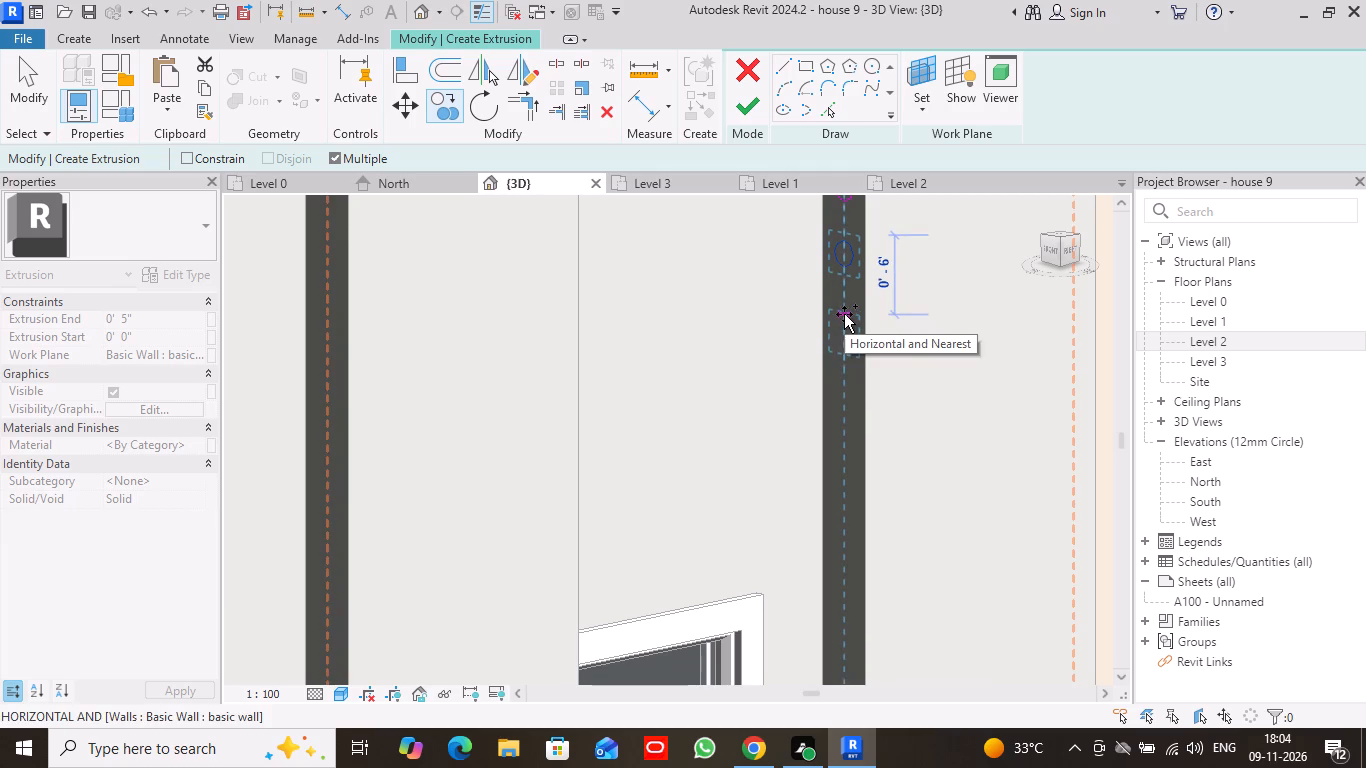
click(845, 308)
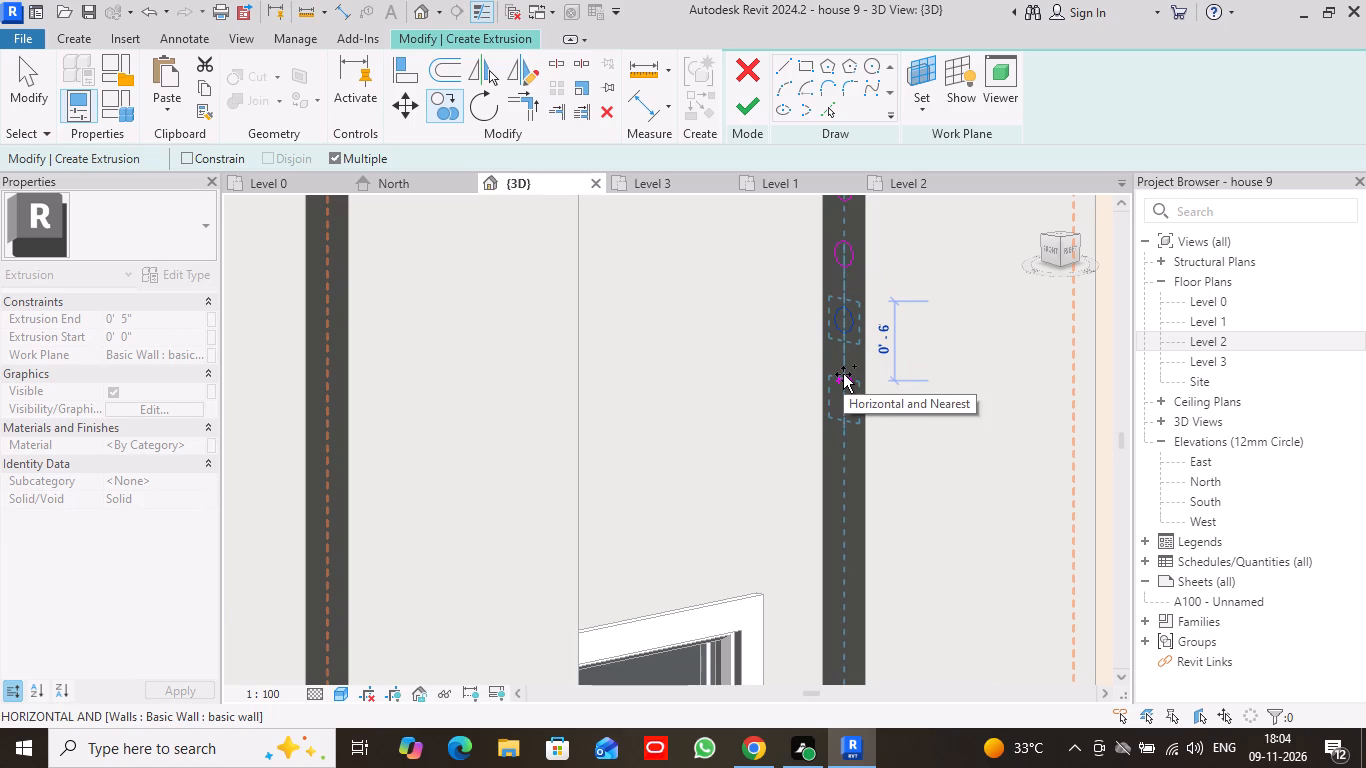
click(843, 371)
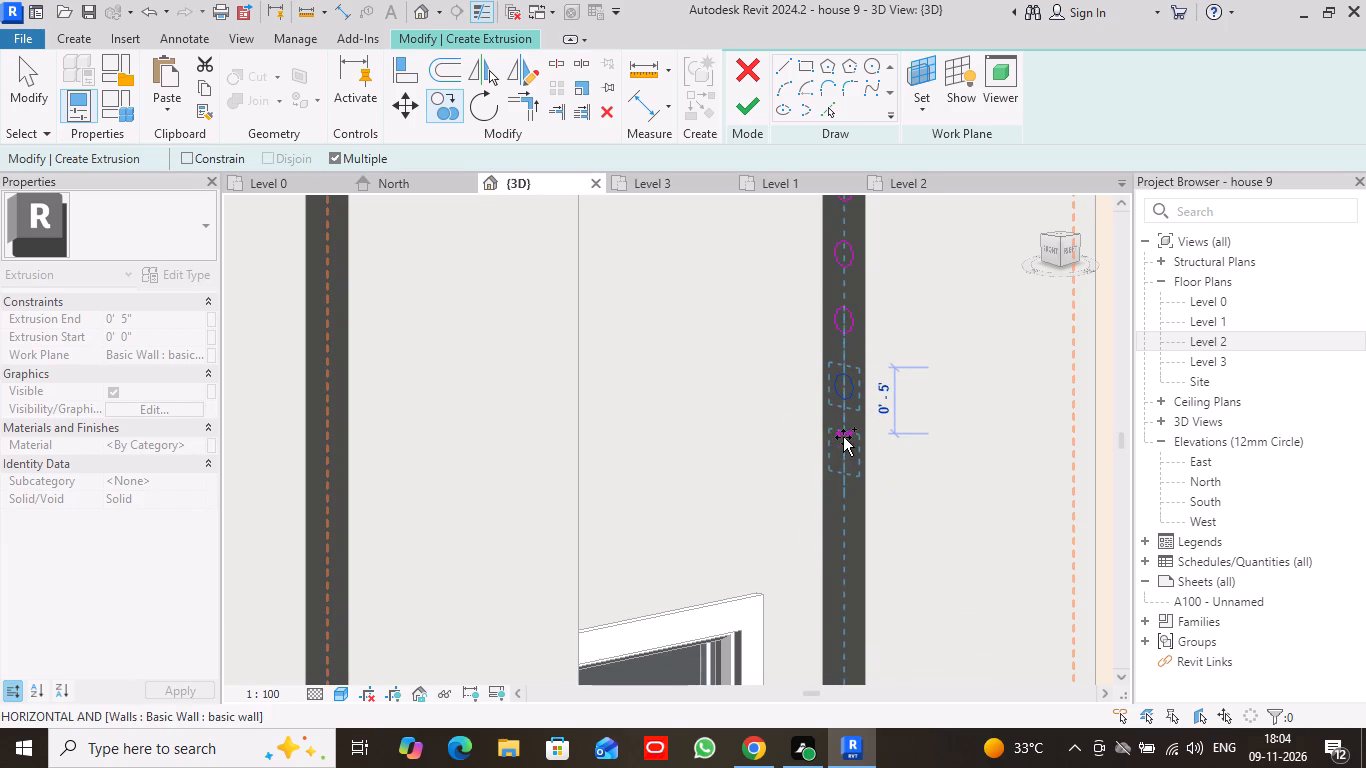
click(843, 437)
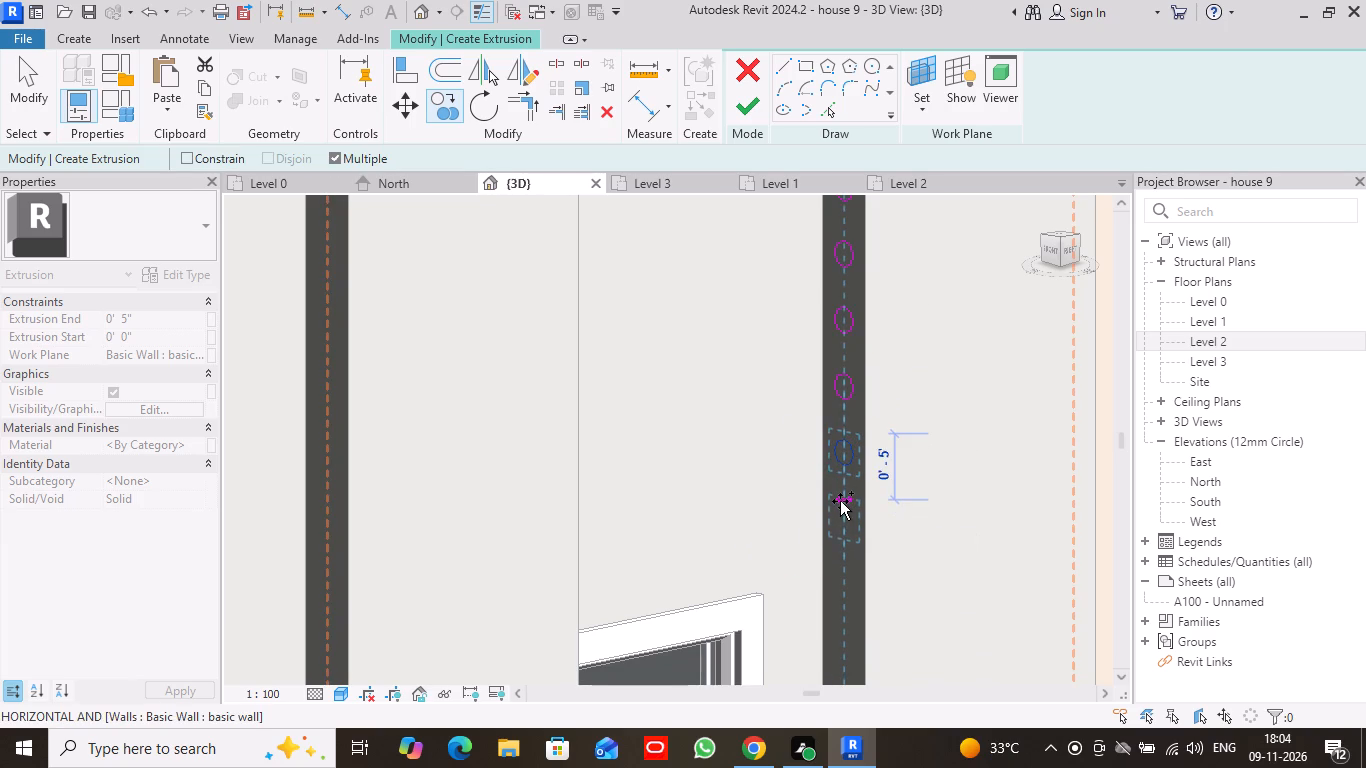
click(840, 501)
Continue the vertical circle row down the inner face beside the window with seven more copies at 5" spacing.
scroll(841, 542, down, 7)
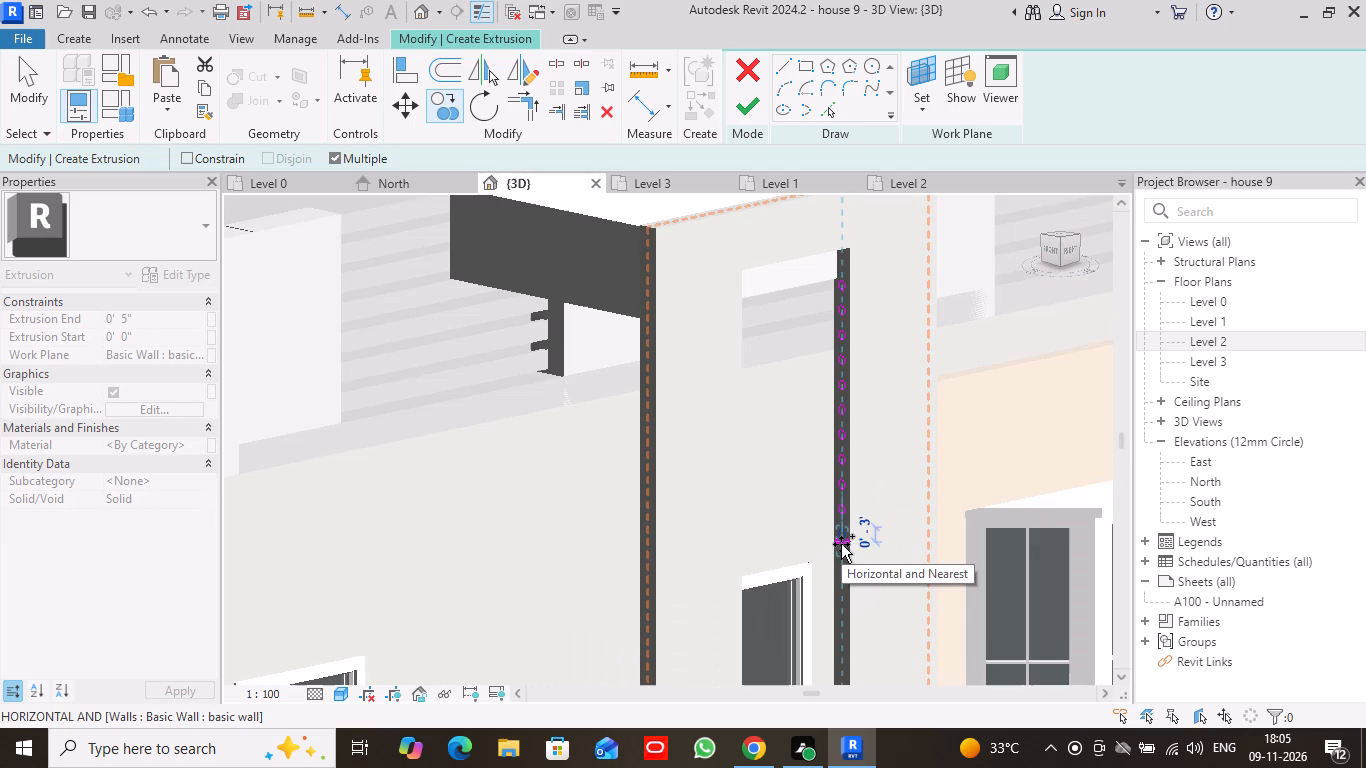
middle_drag(841, 544, 820, 308)
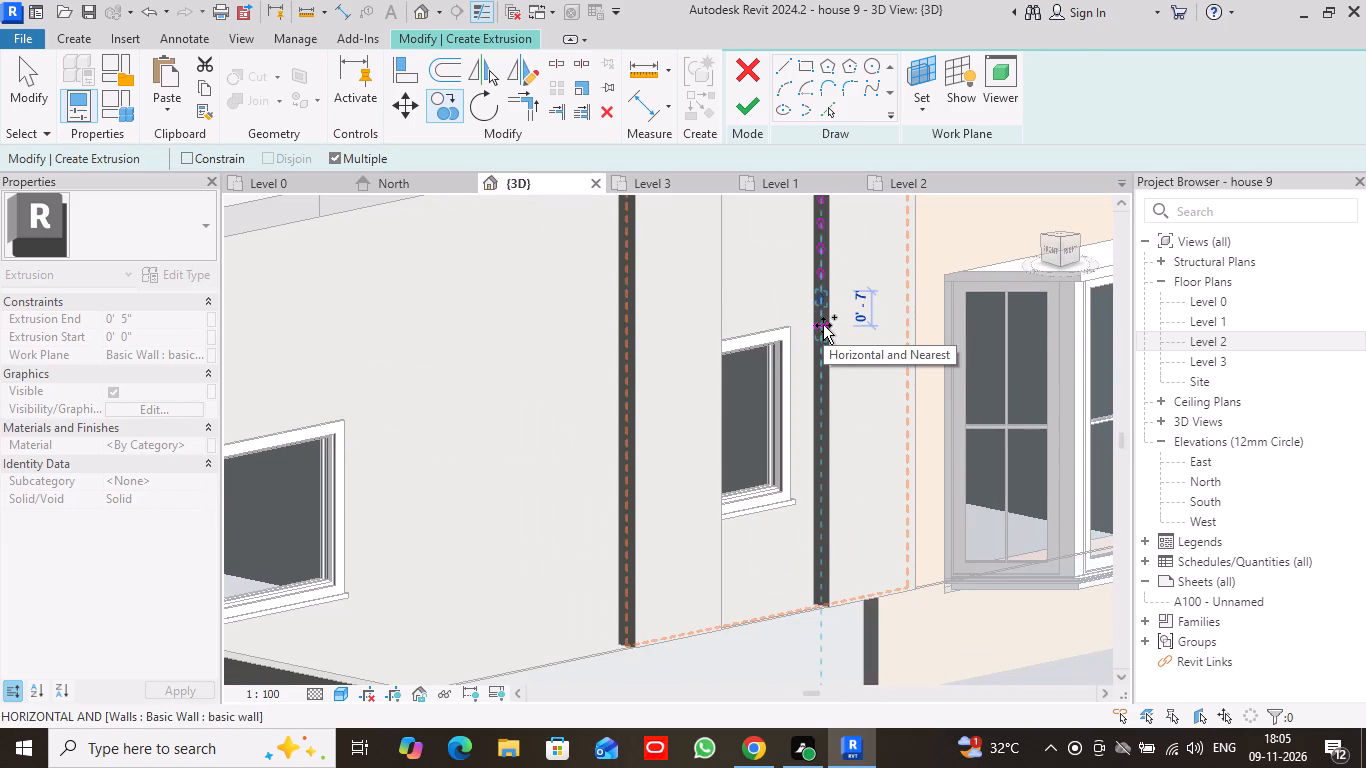
scroll(824, 318, up, 6)
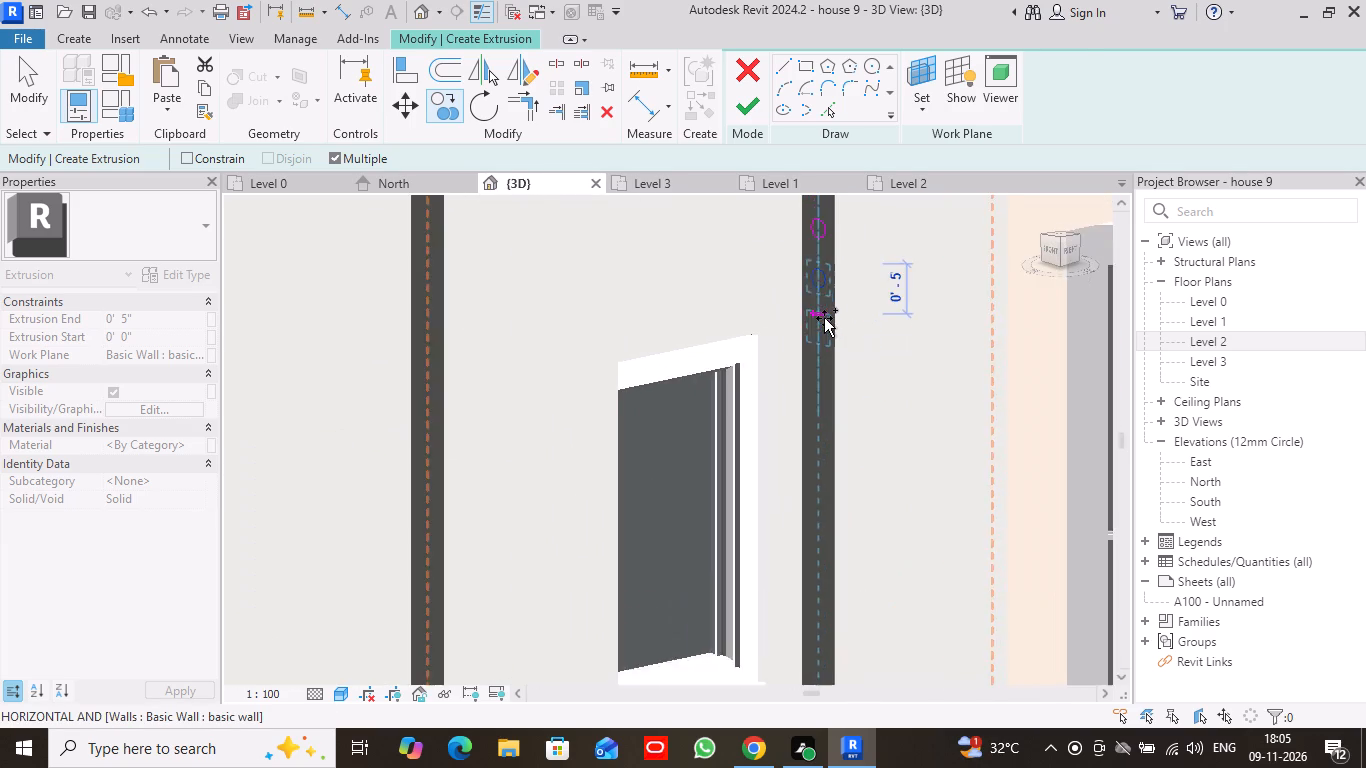
scroll(824, 318, up, 2)
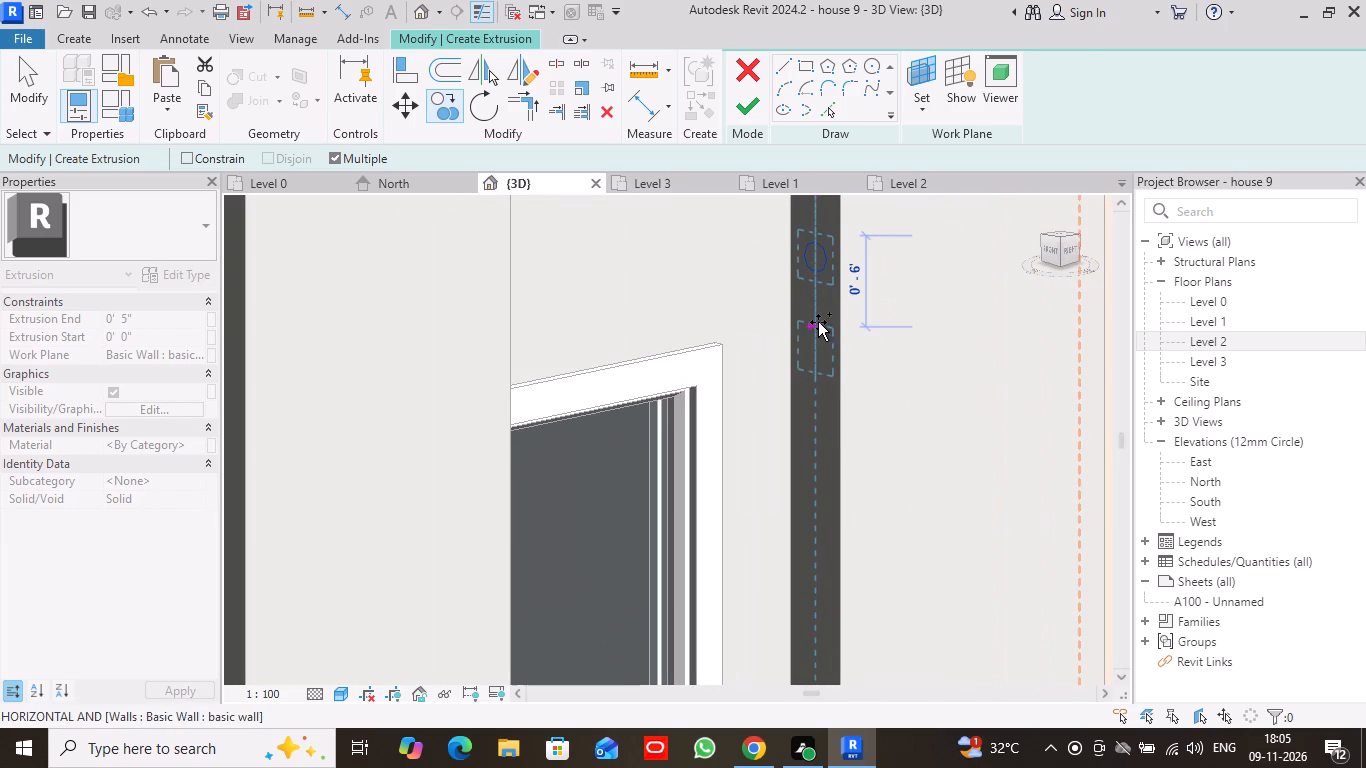
click(819, 318)
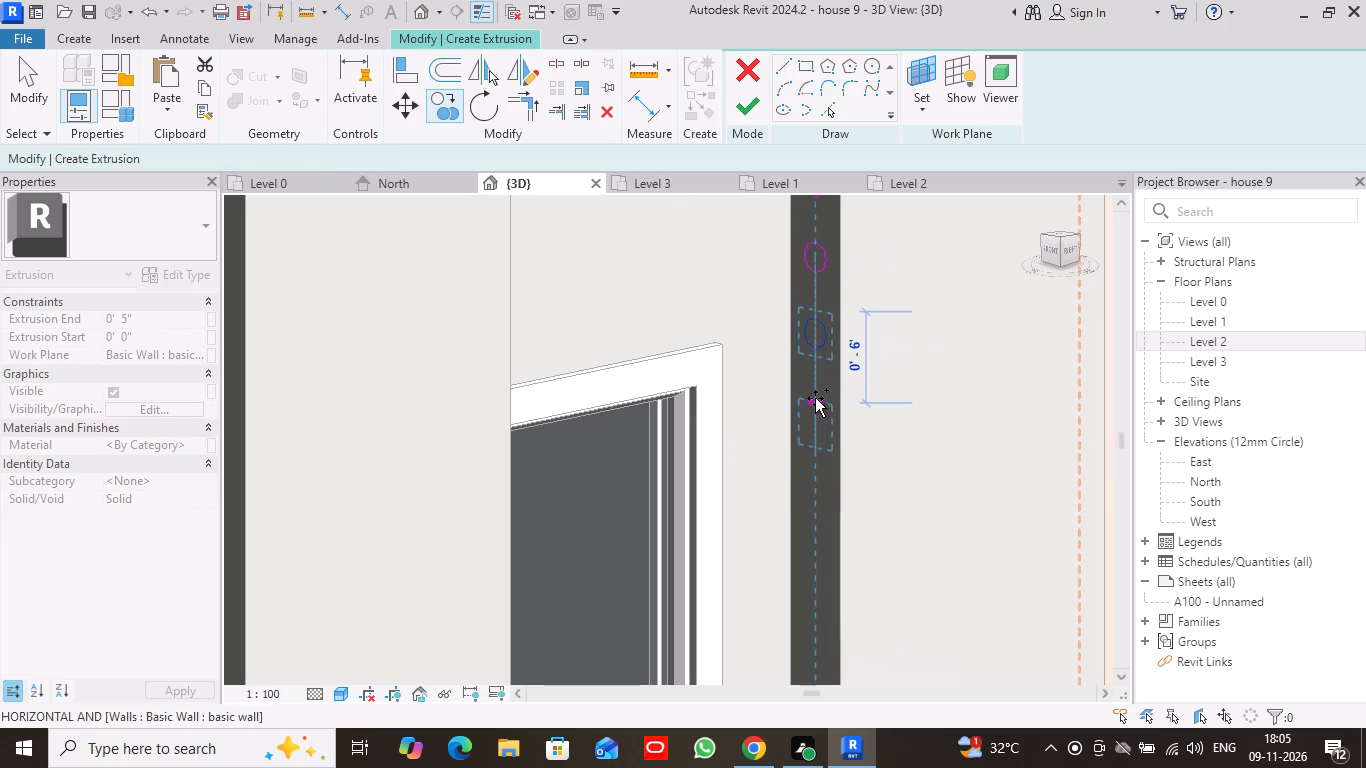
click(814, 390)
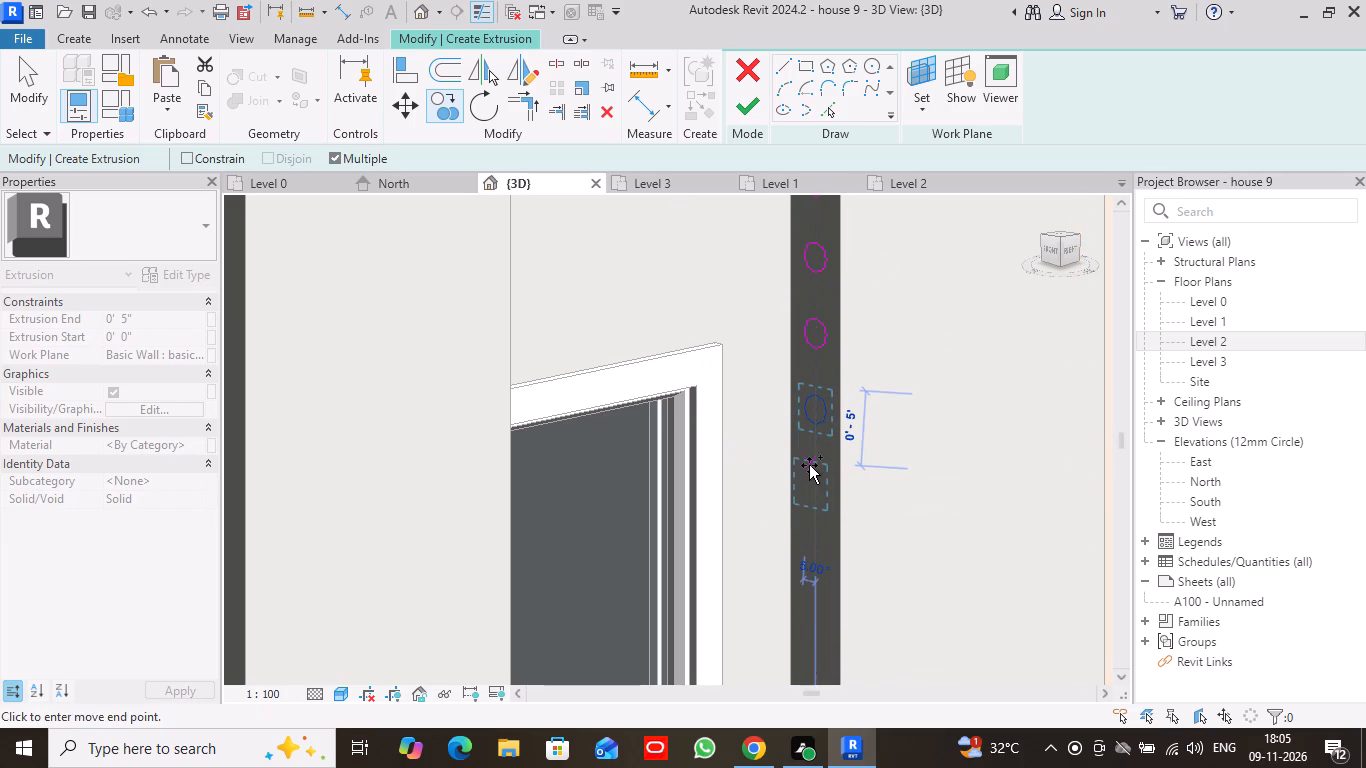
click(812, 462)
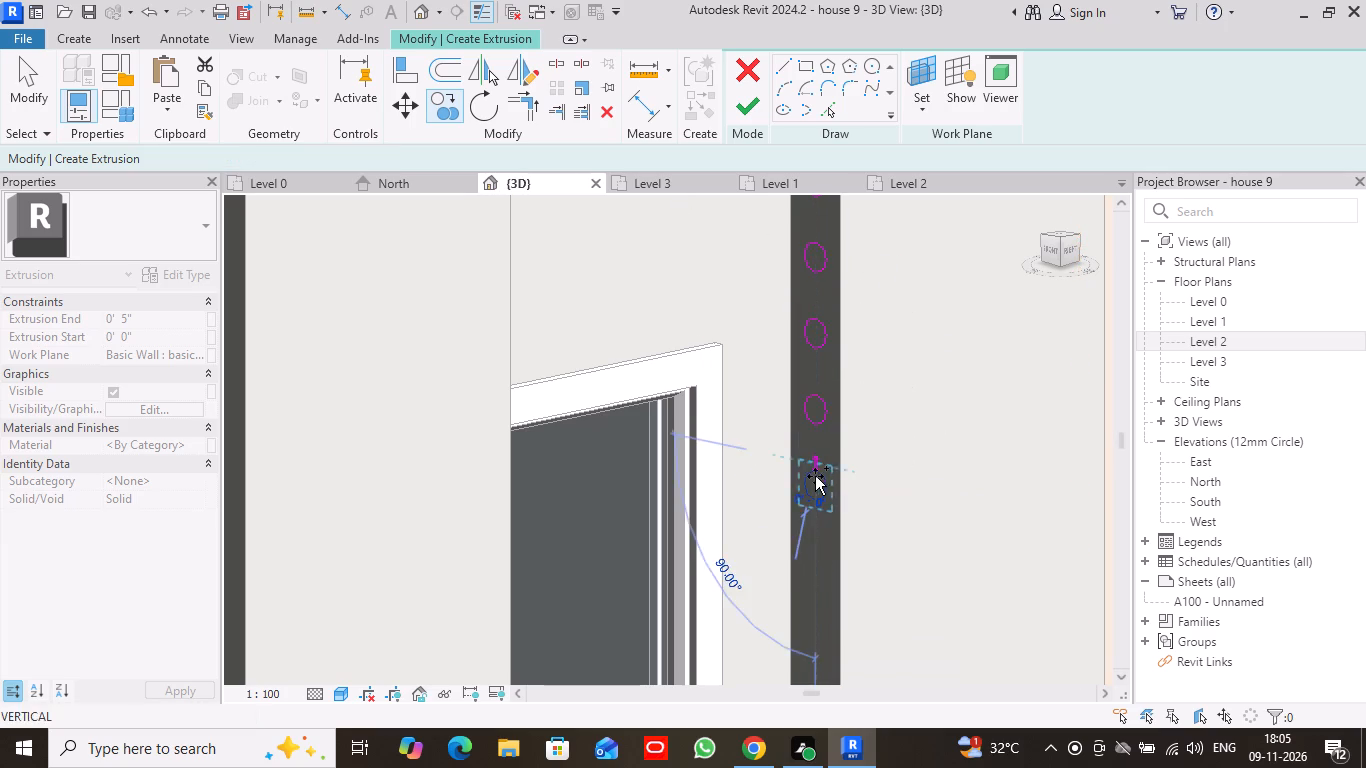
middle_drag(809, 509, 809, 262)
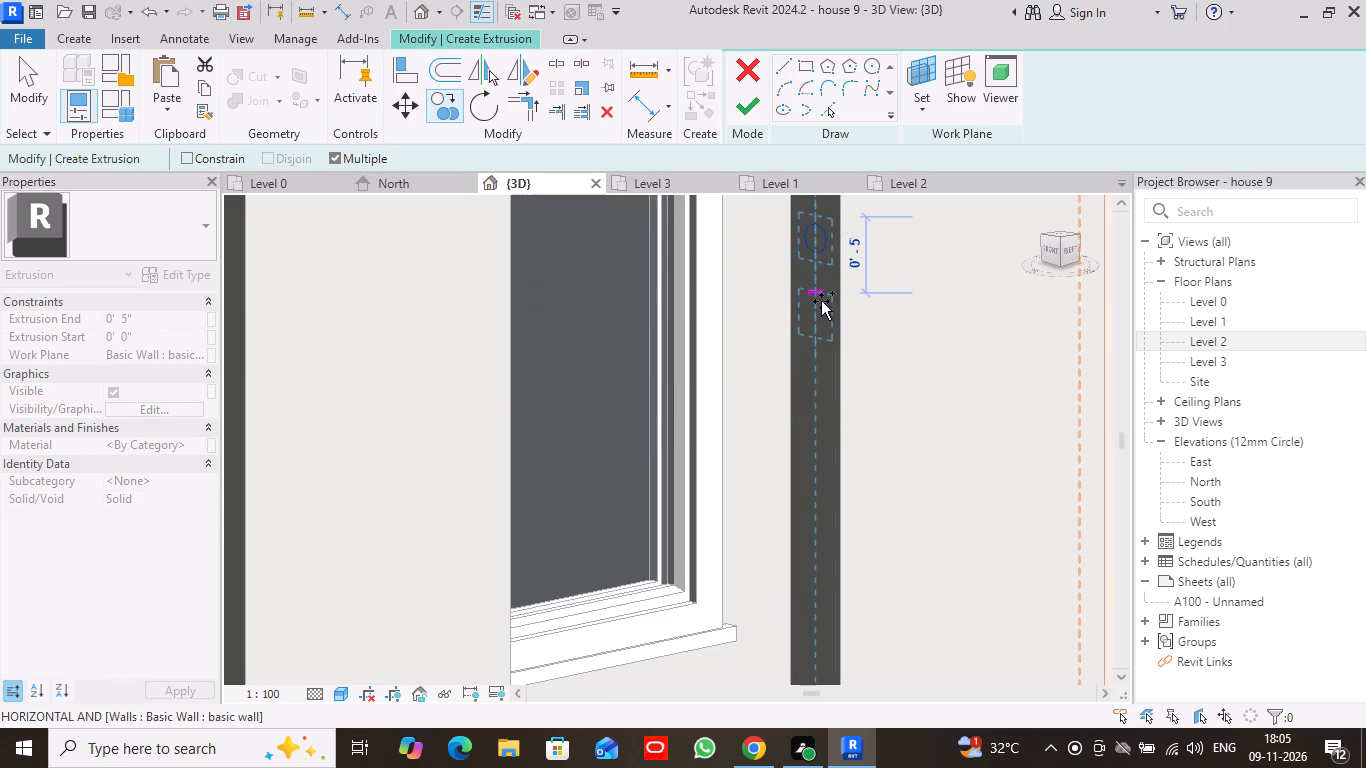
click(821, 301)
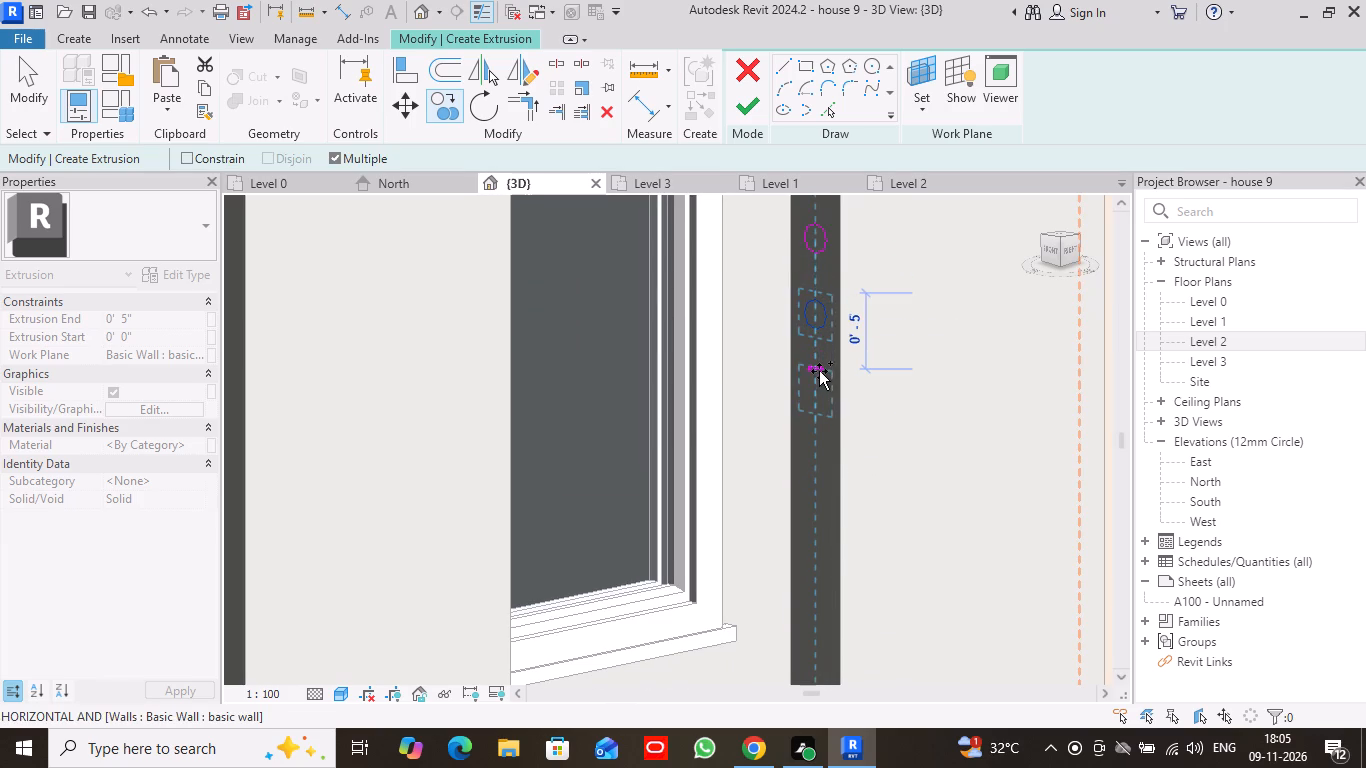
click(819, 372)
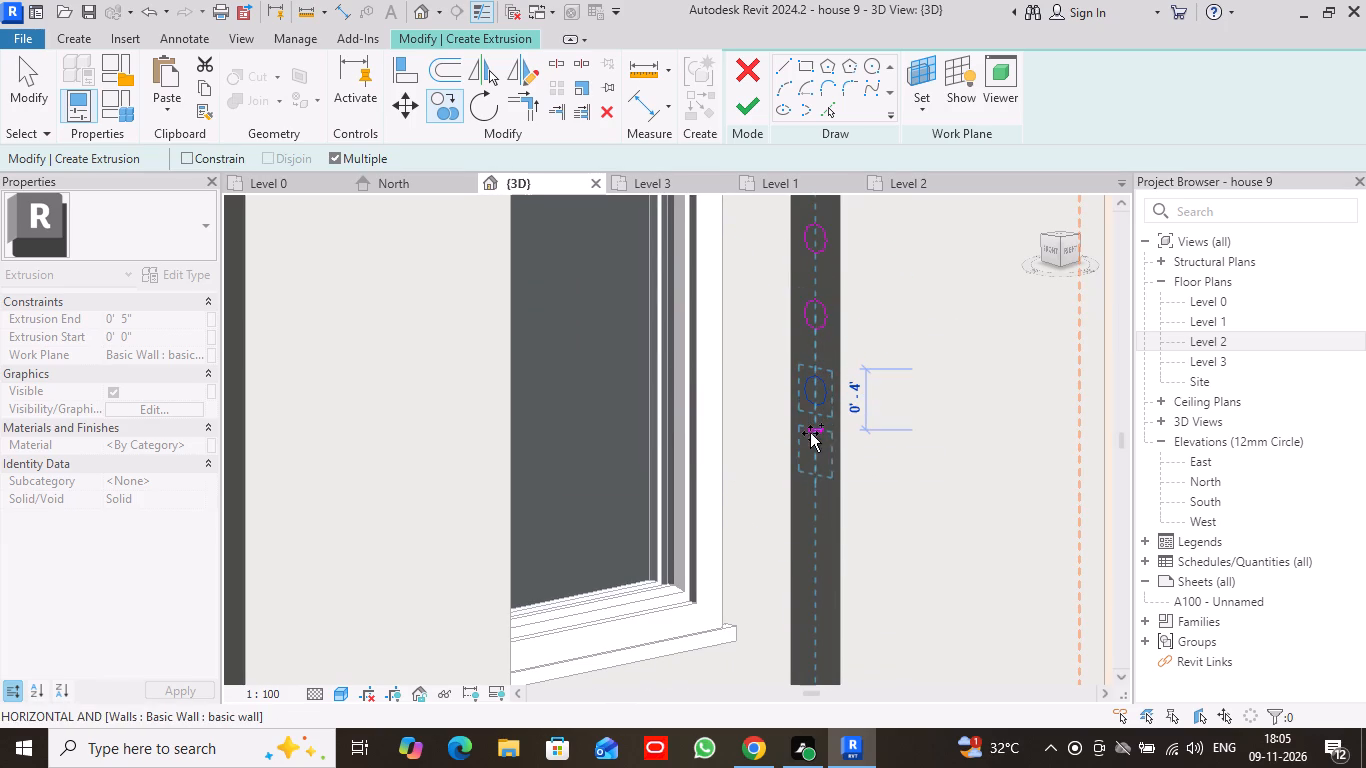
click(810, 442)
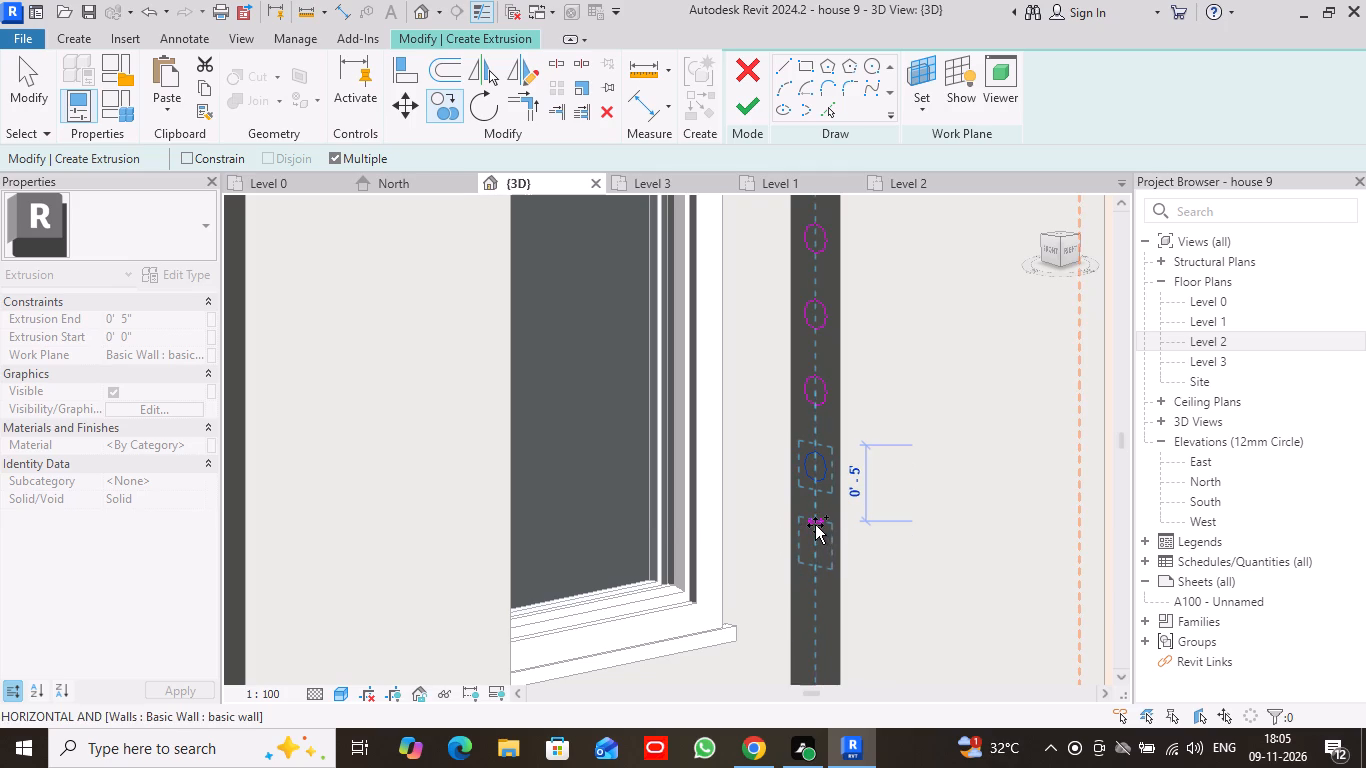
click(815, 525)
Add four more circle copies at 5" spacing to complete the row down to the bottom of the frame opening.
scroll(815, 525, down, 7)
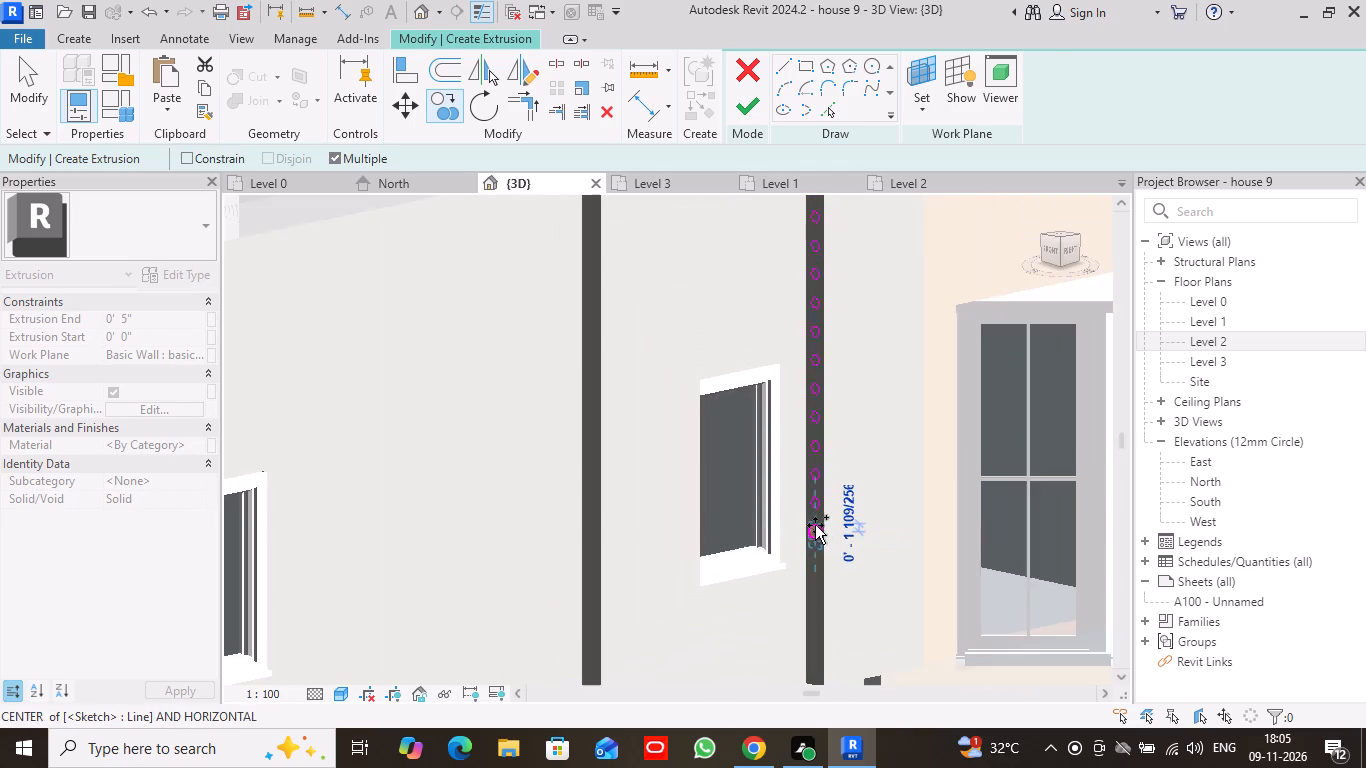
middle_drag(815, 525, 822, 365)
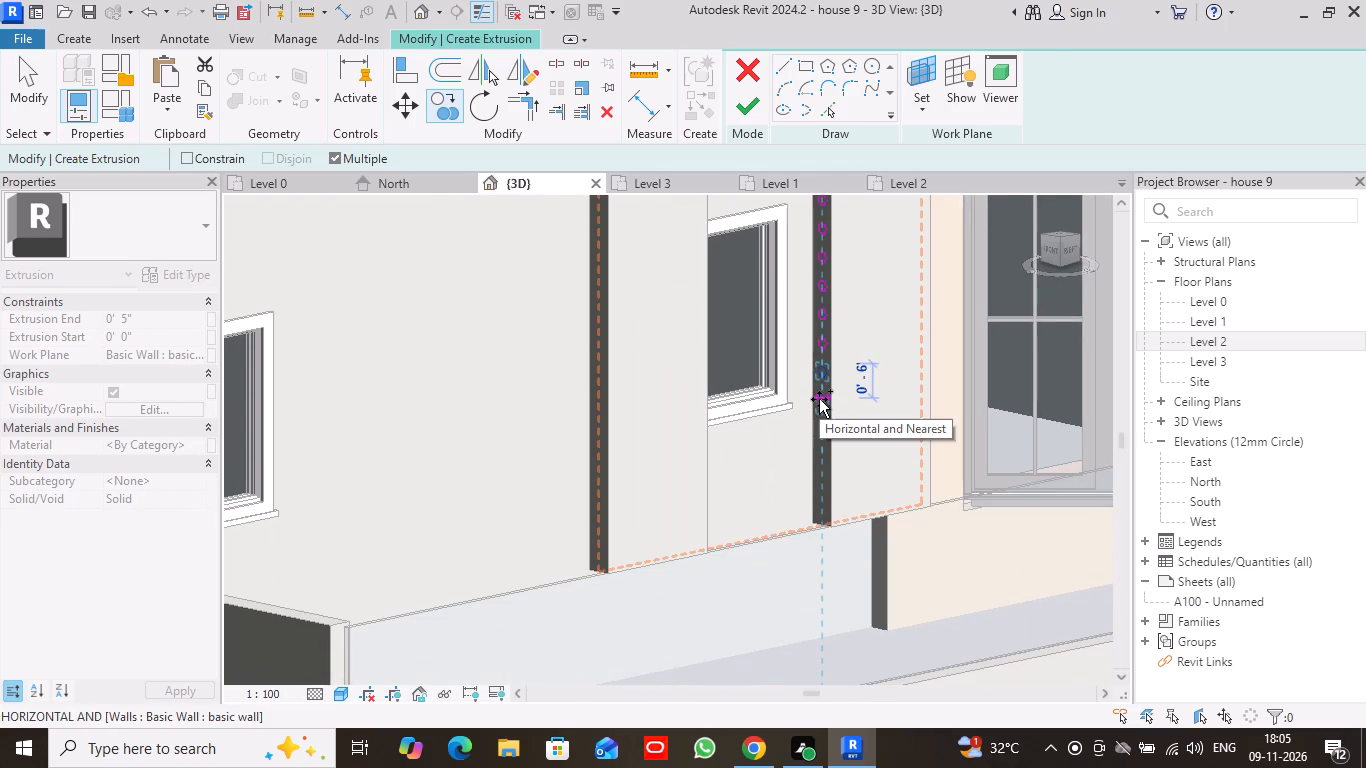
click(819, 392)
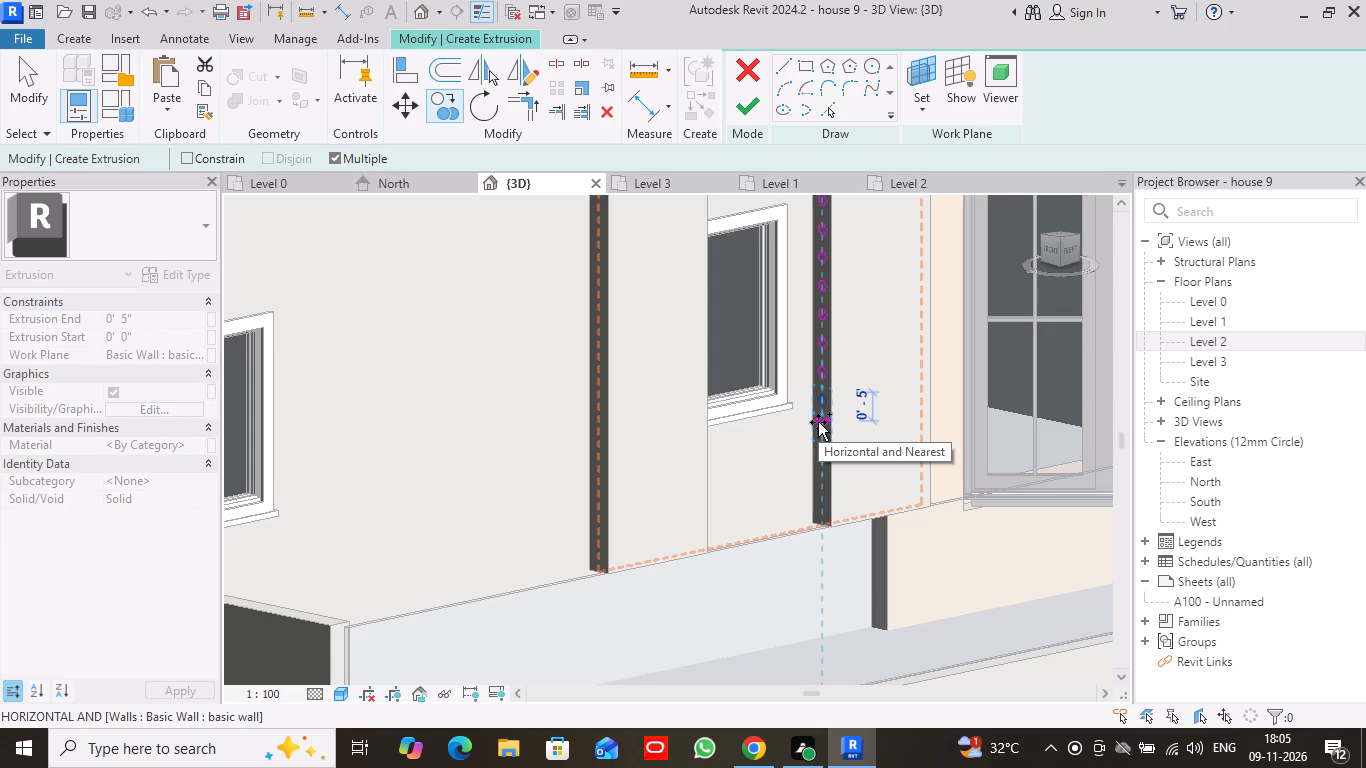
click(818, 422)
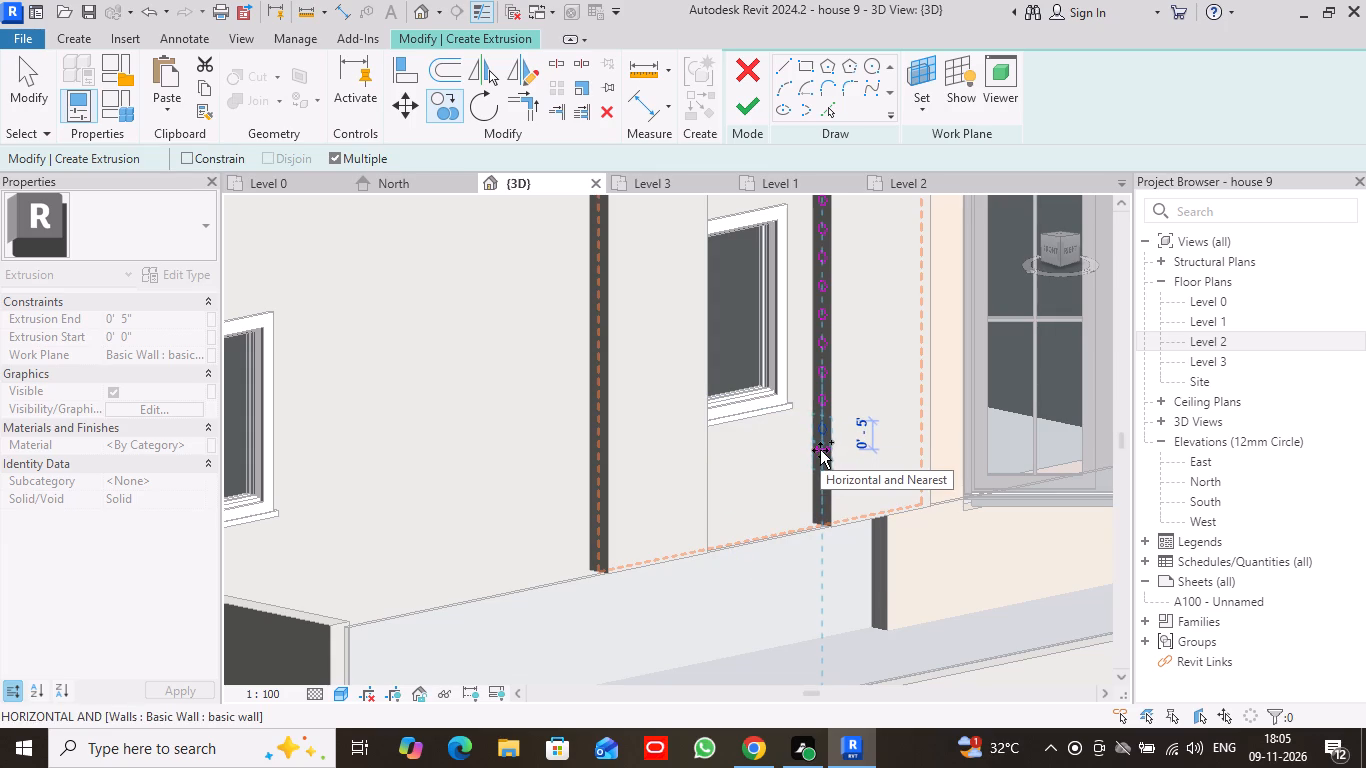
click(820, 450)
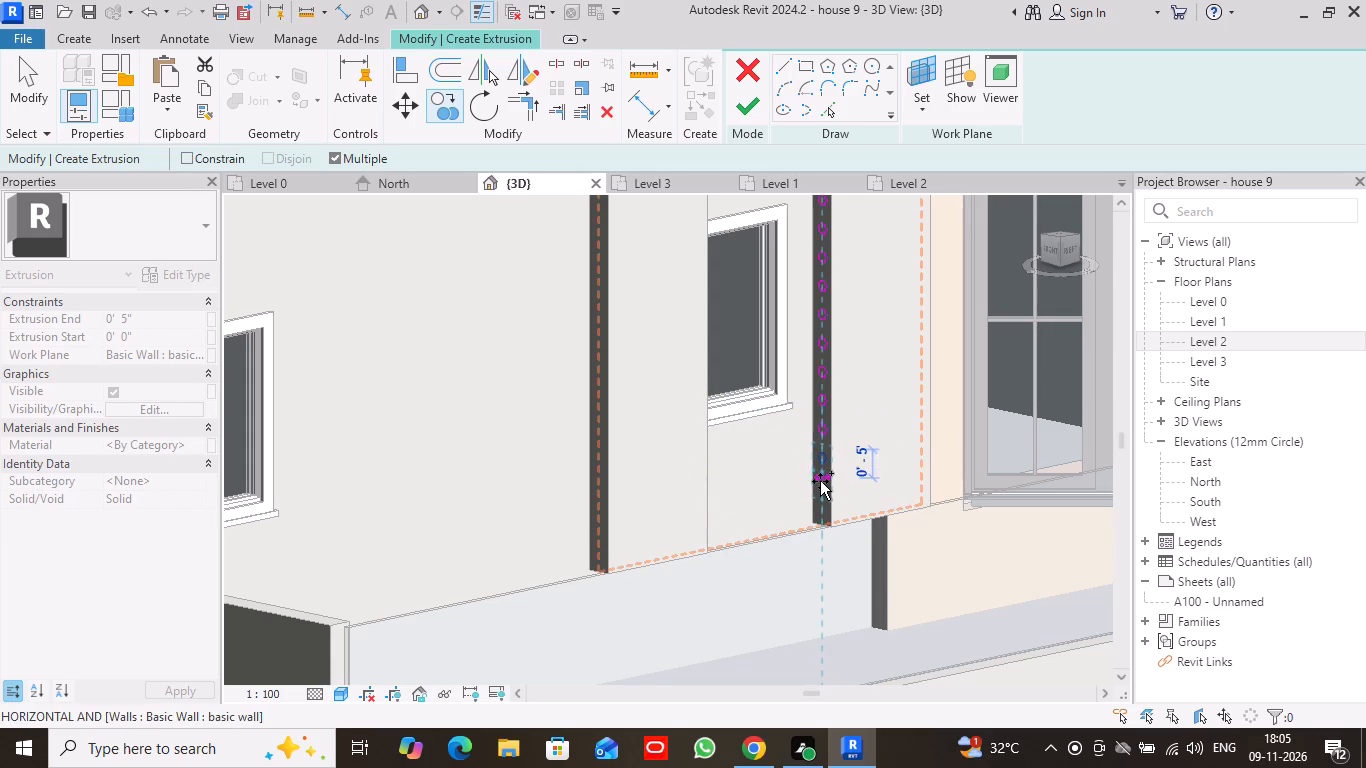
click(821, 477)
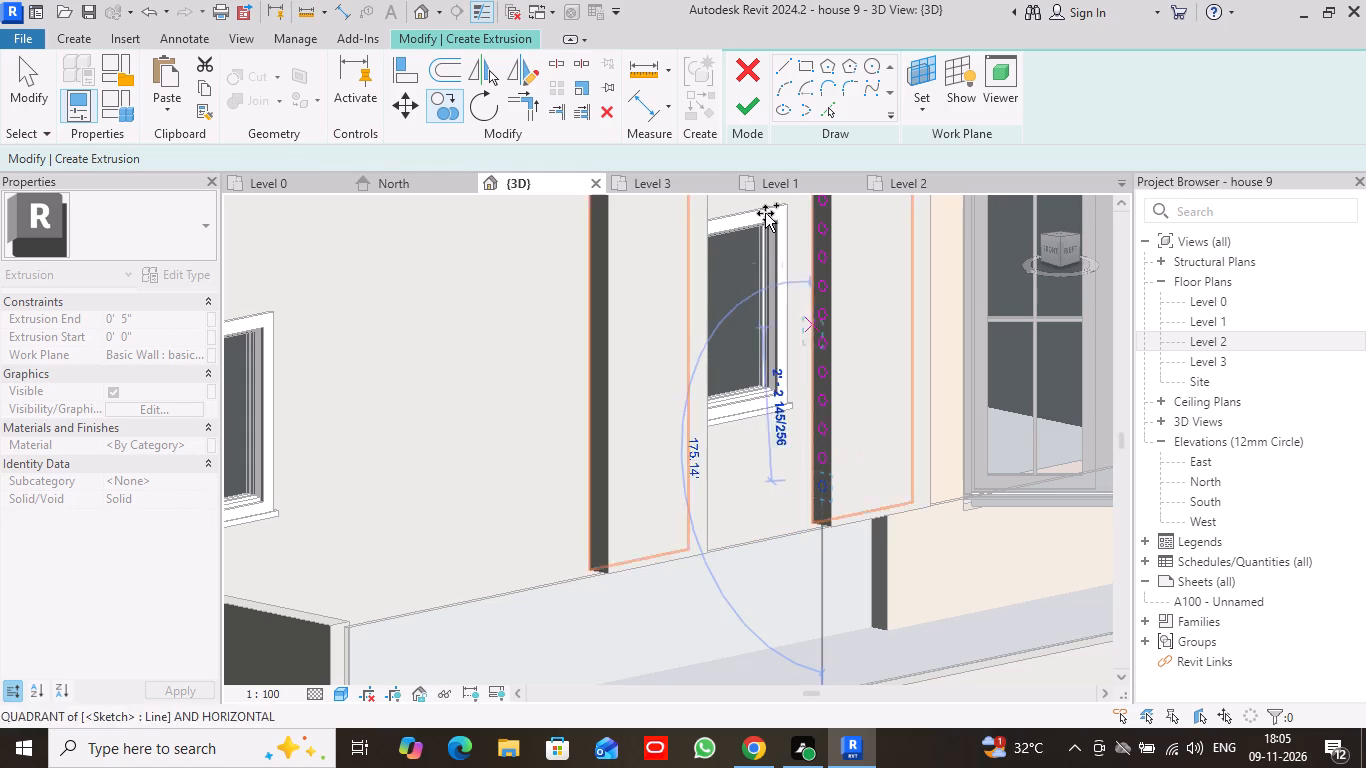
click(41, 74)
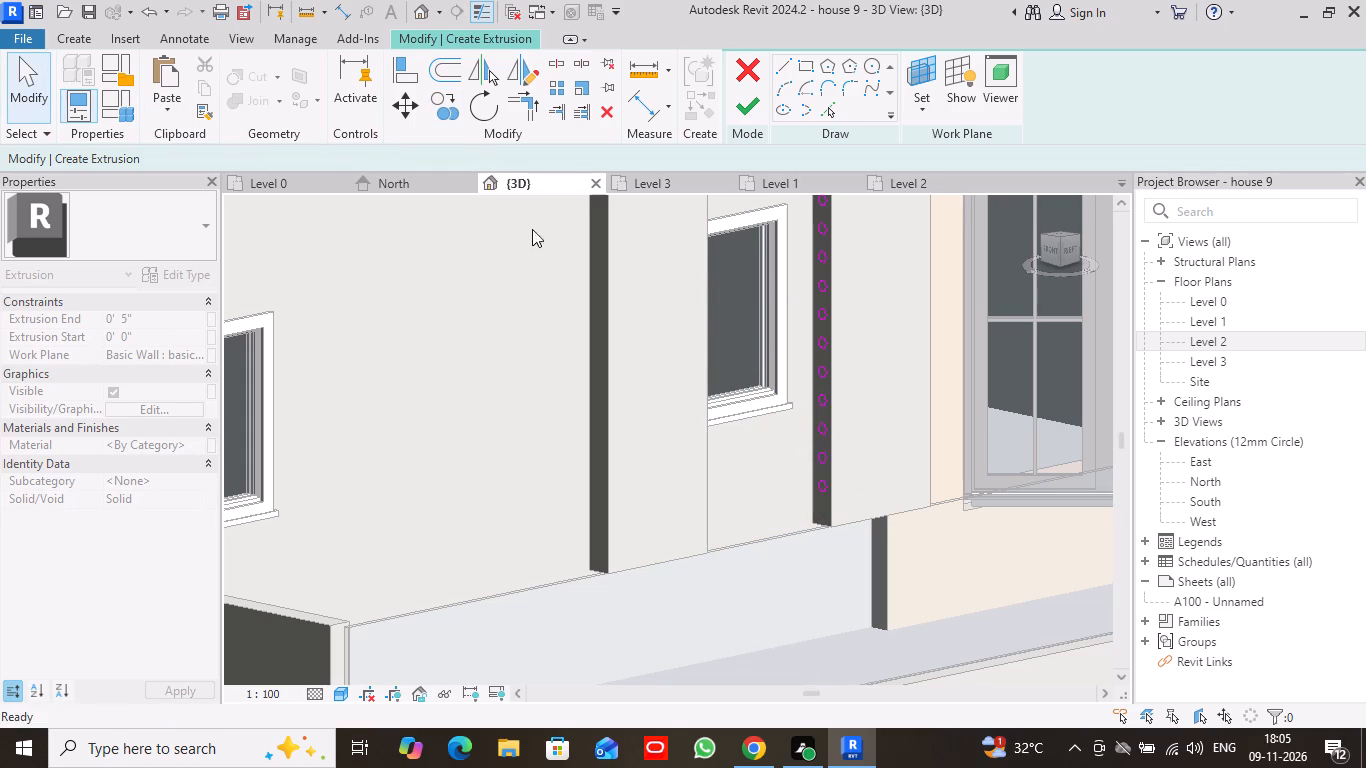
Finish the sketch to create the extrusion from the row of circles.
scroll(811, 305, down, 3)
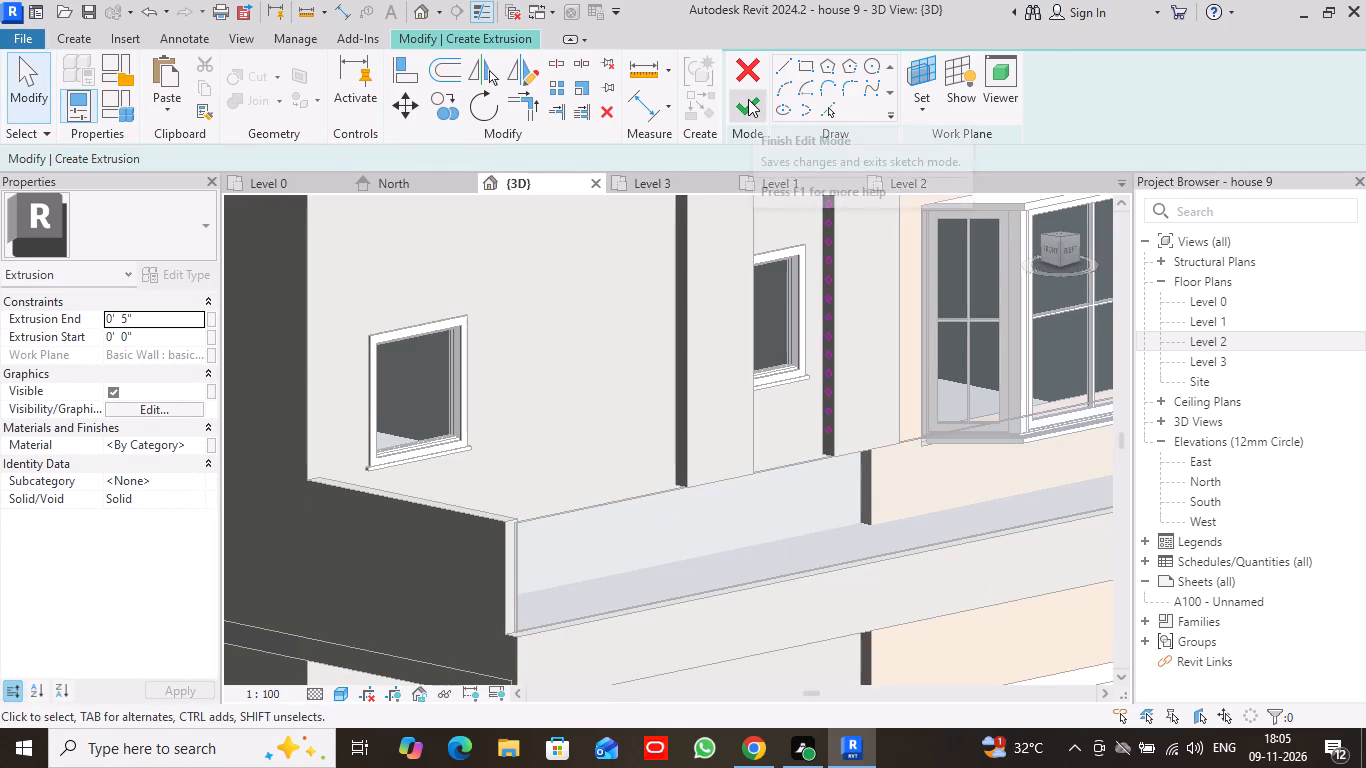
click(748, 103)
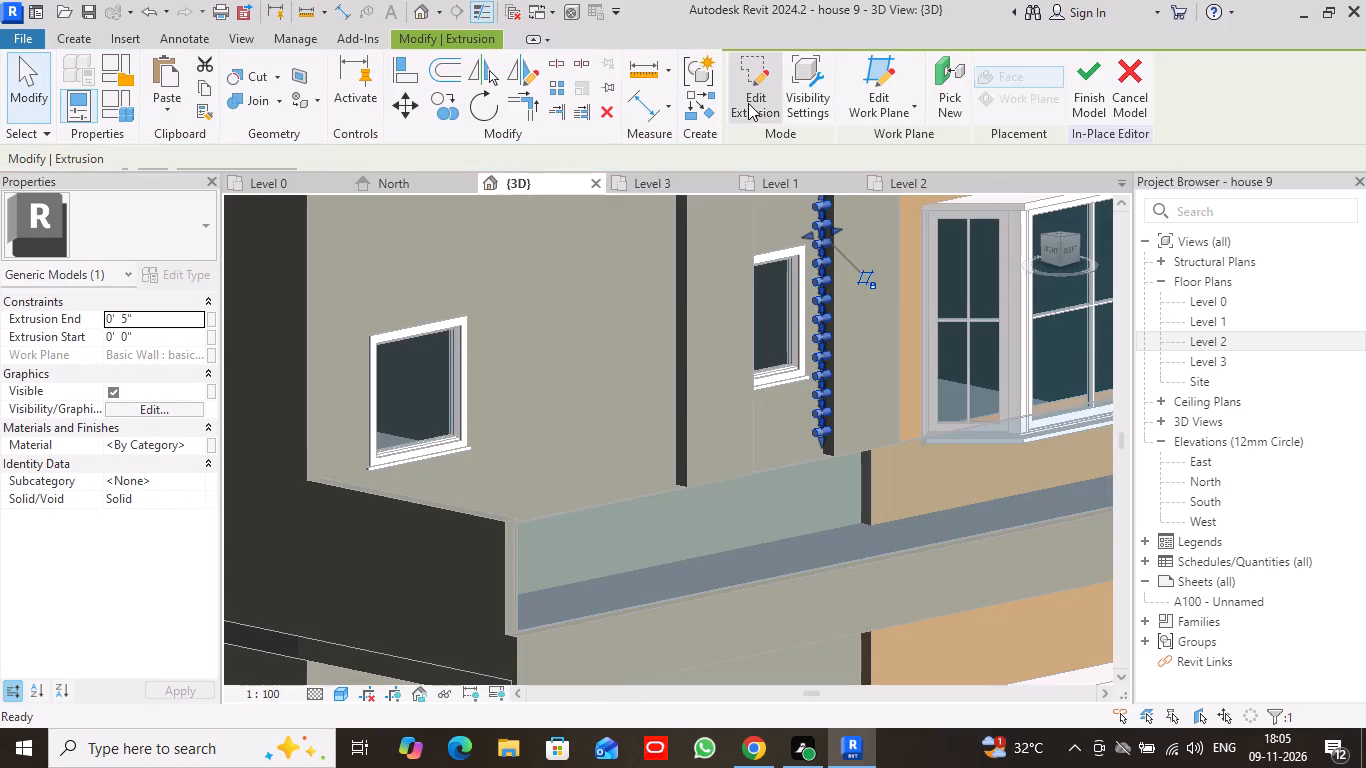
Stretch the circle extrusion across the opening to the opposite frame face, 2' 6" deep, and finish the in-place model.
scroll(892, 305, down, 3)
middle_drag(866, 244, 778, 394)
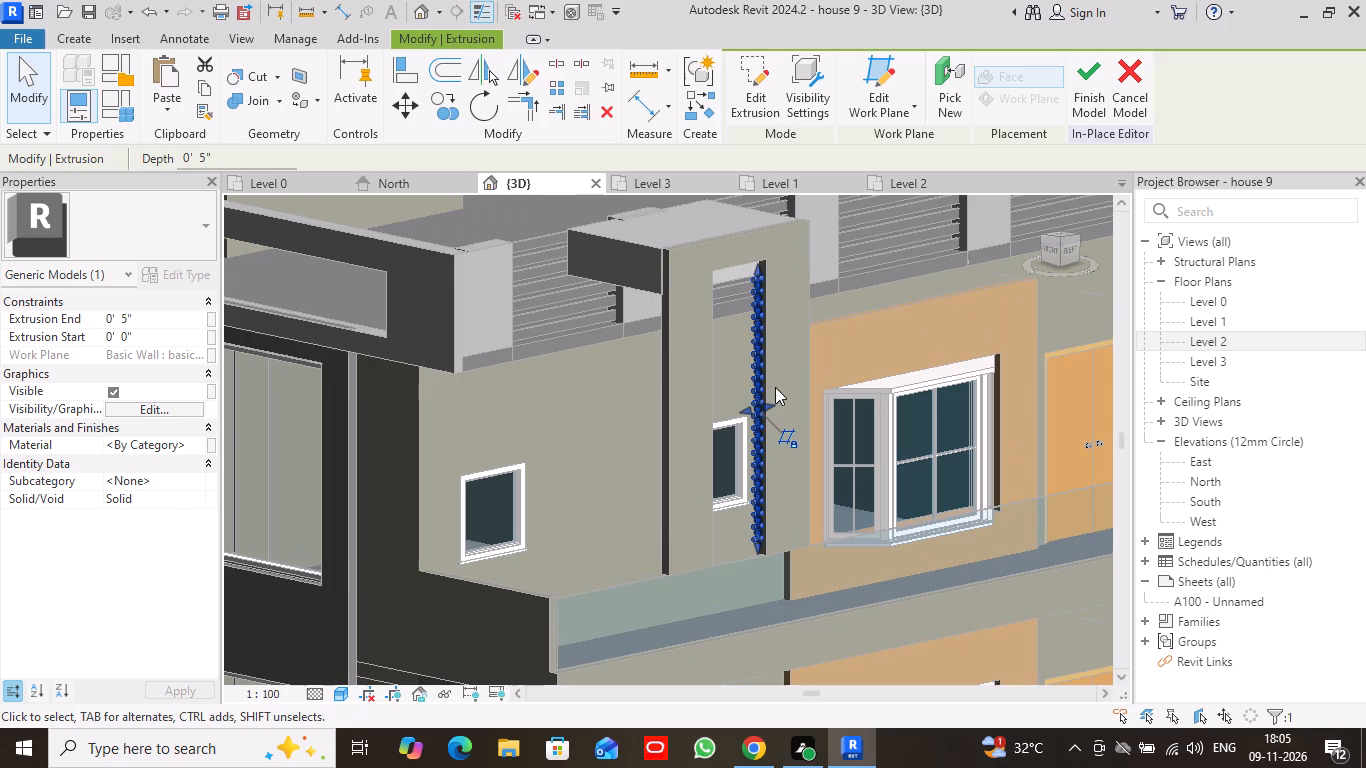
click(1069, 249)
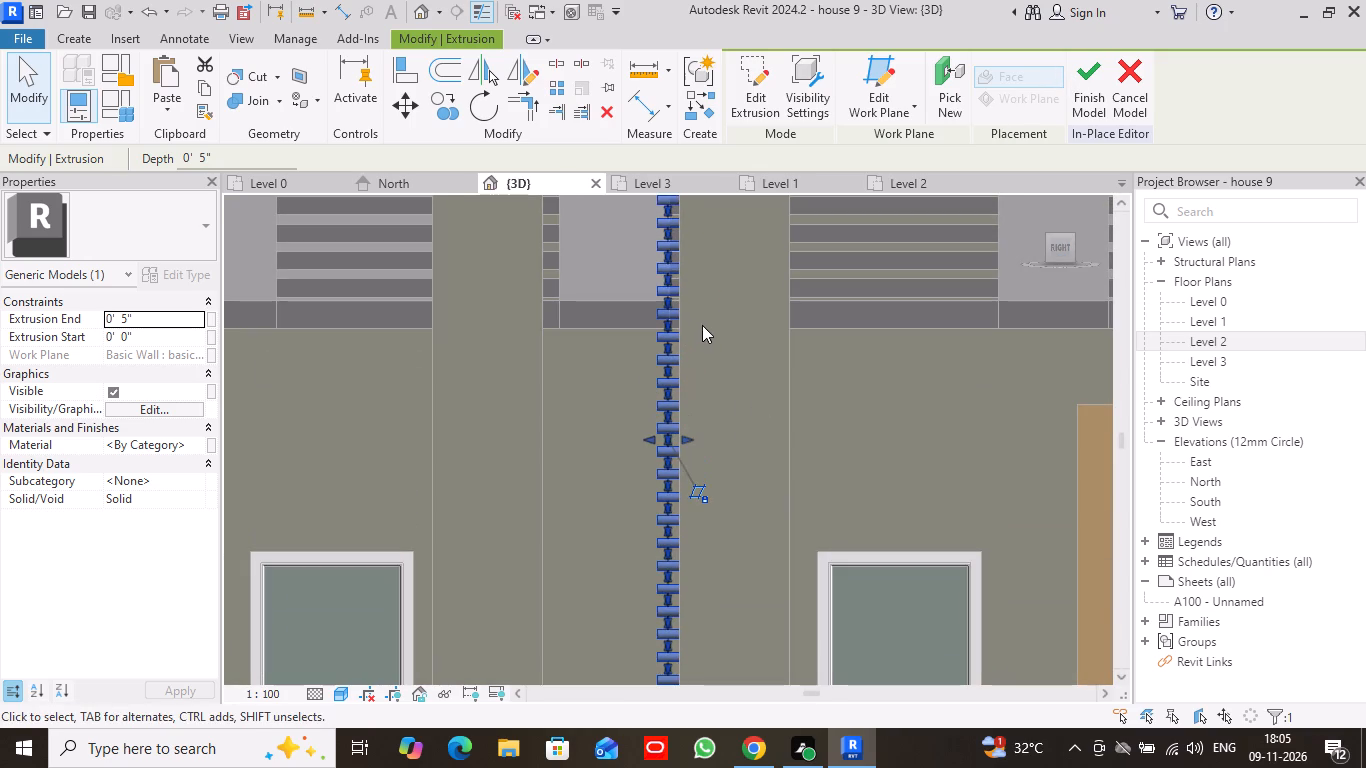
drag(649, 438, 620, 438)
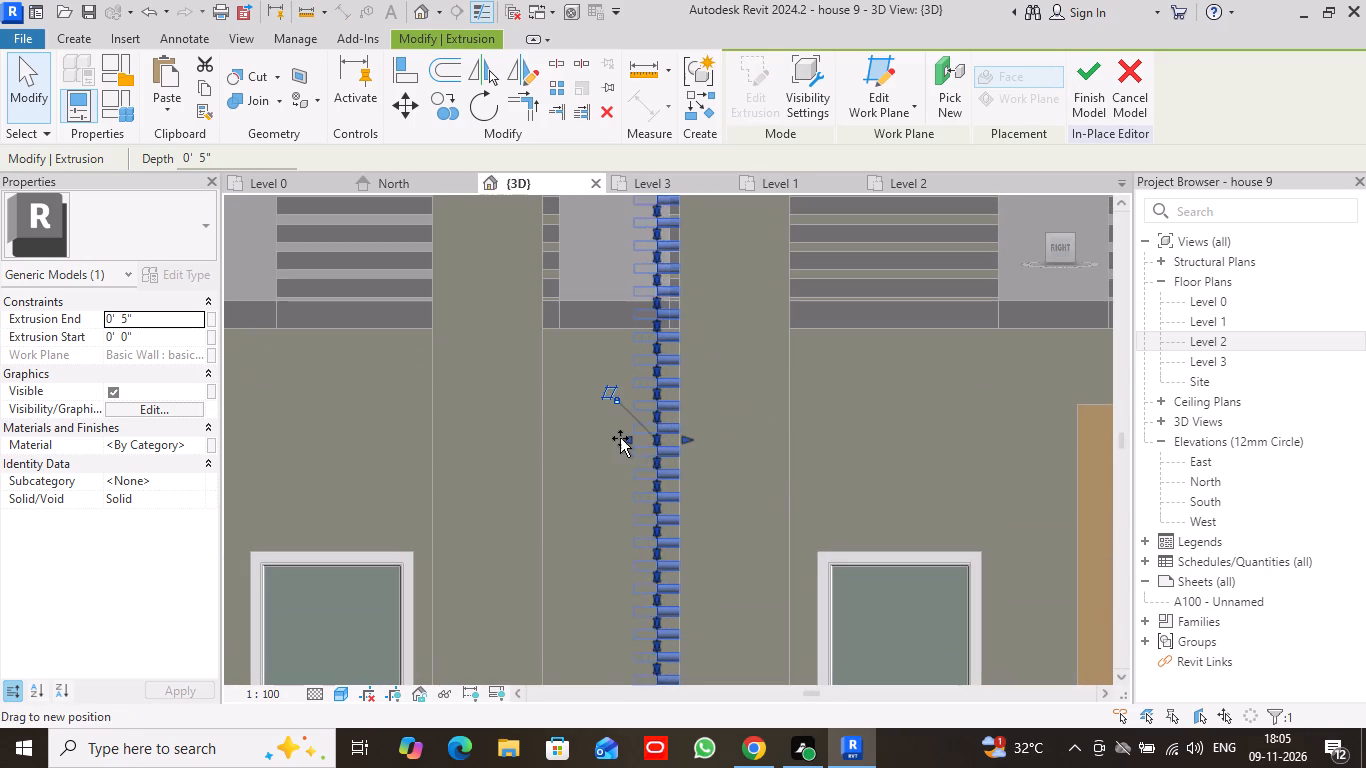
drag(620, 438, 539, 436)
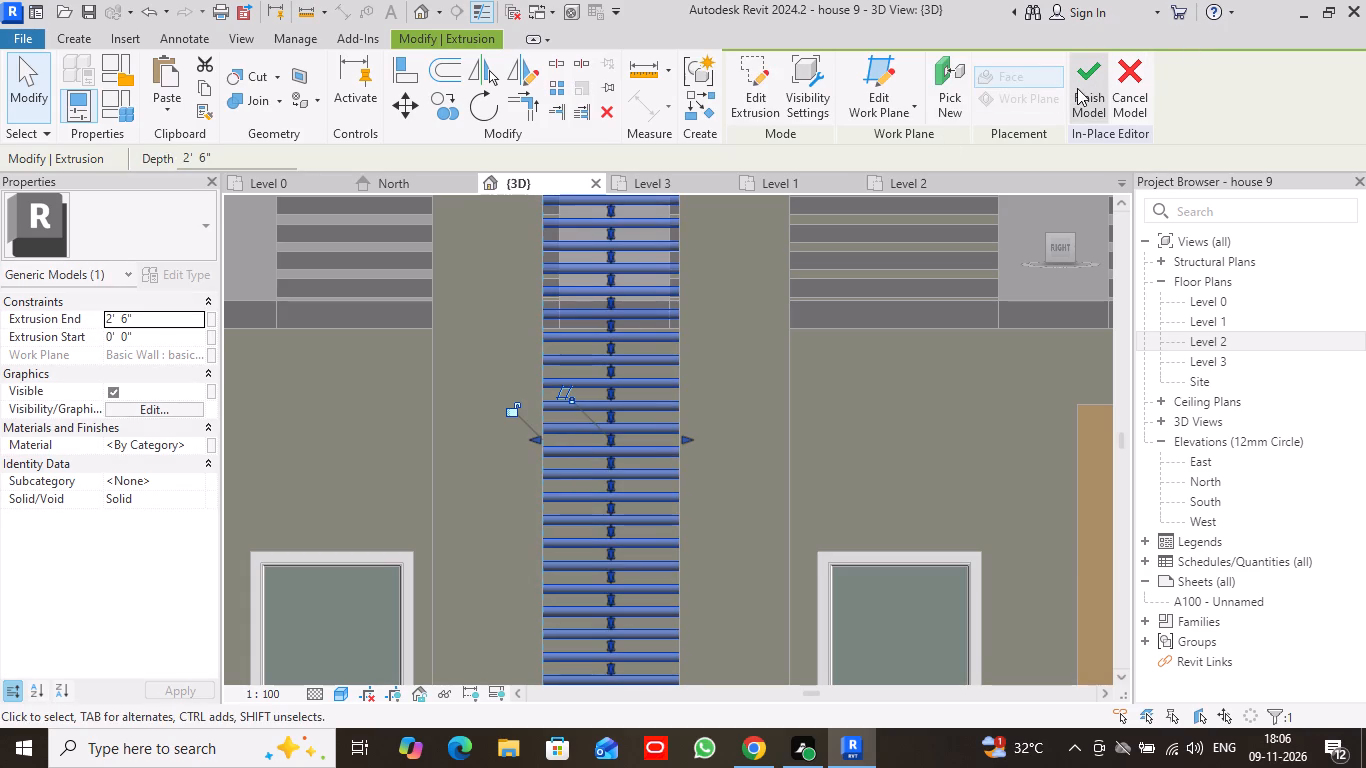
click(1085, 79)
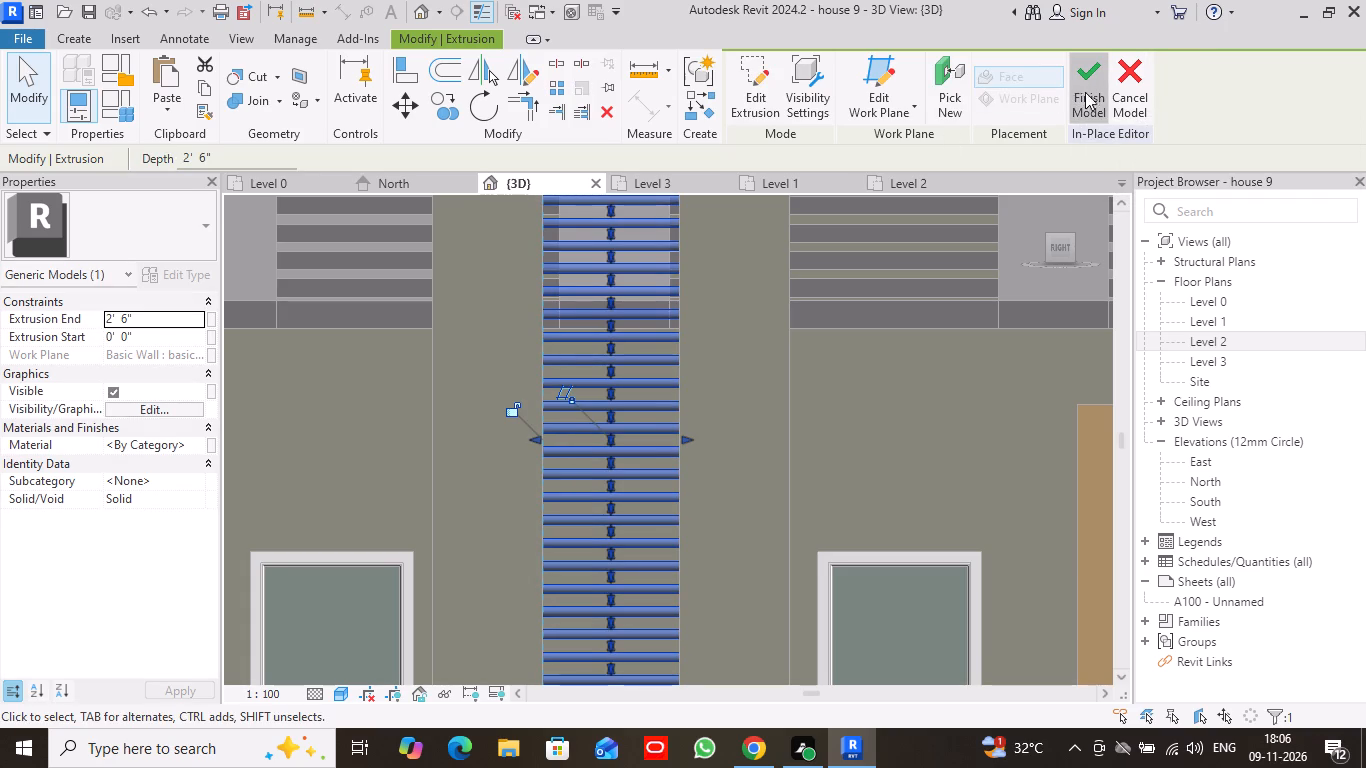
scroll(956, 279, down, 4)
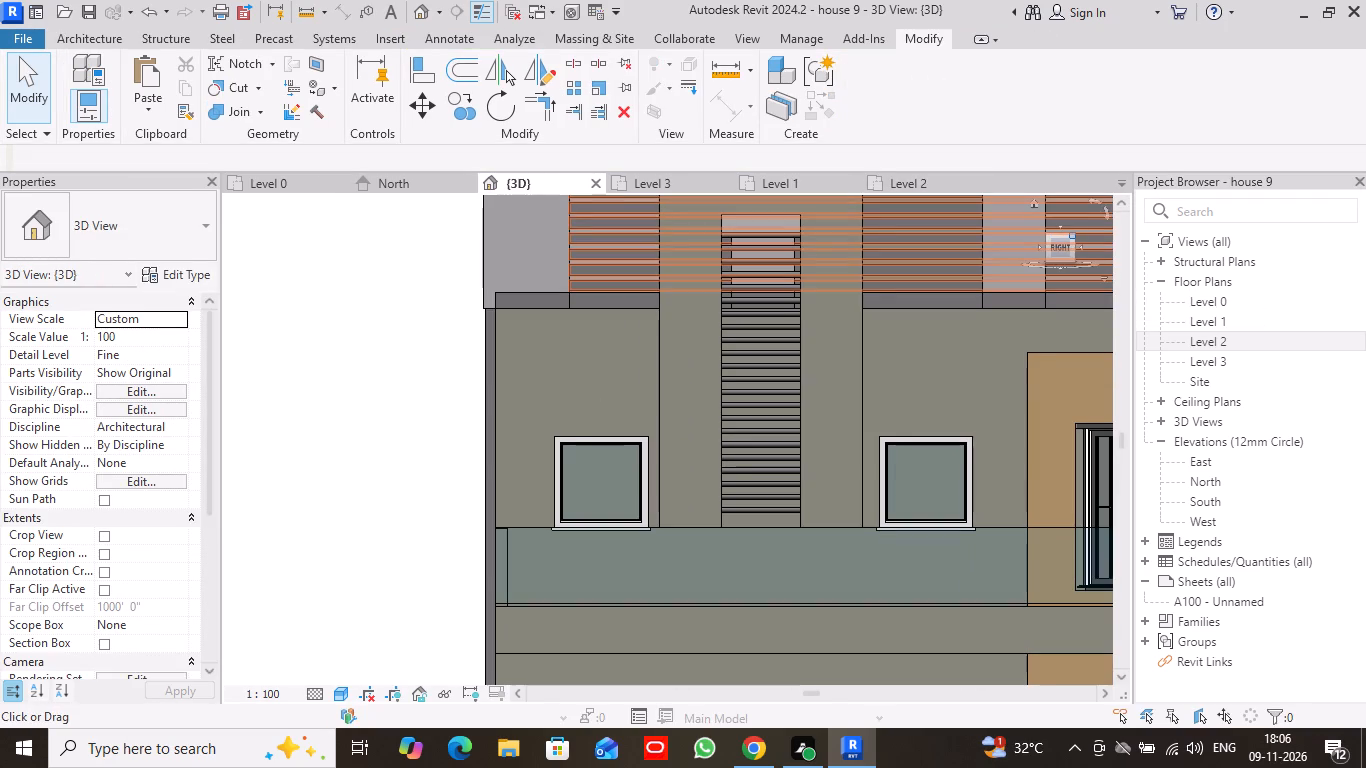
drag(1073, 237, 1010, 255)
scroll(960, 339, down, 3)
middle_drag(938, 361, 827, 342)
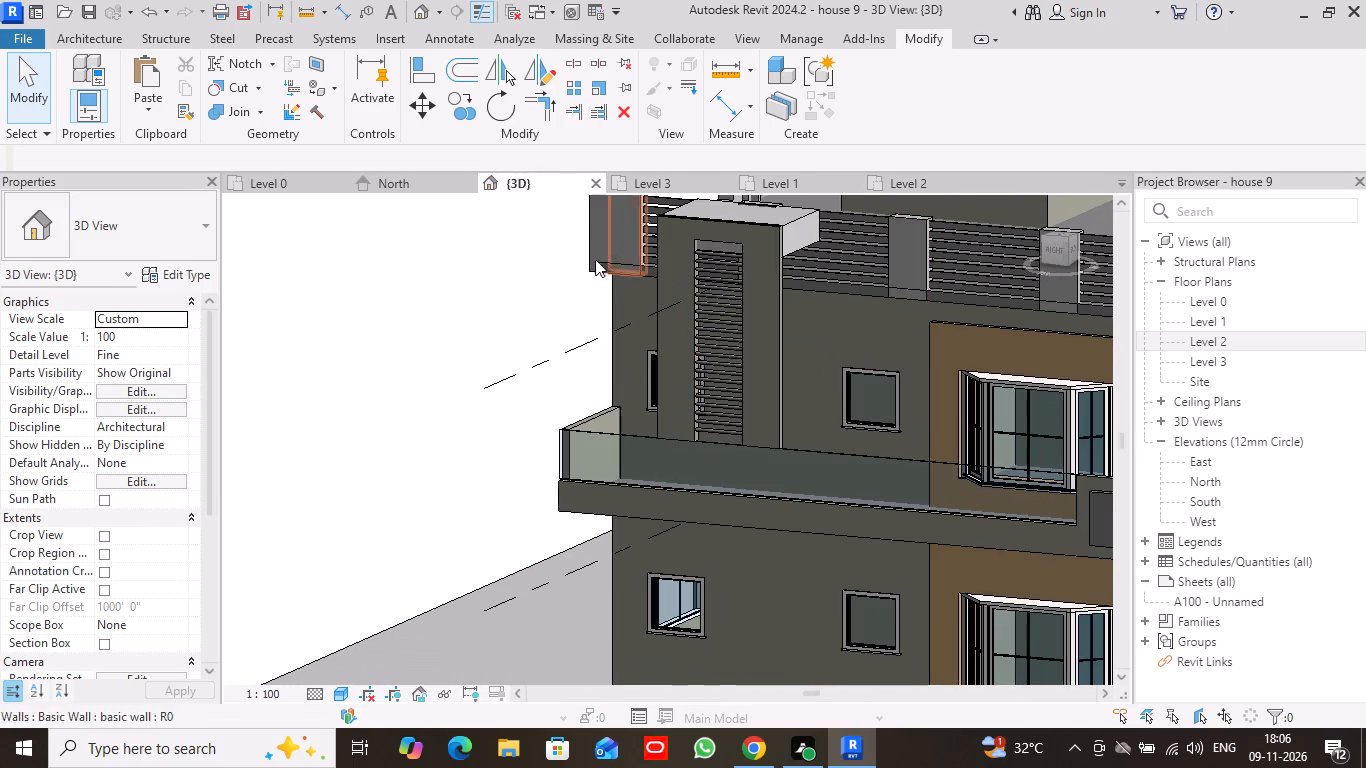
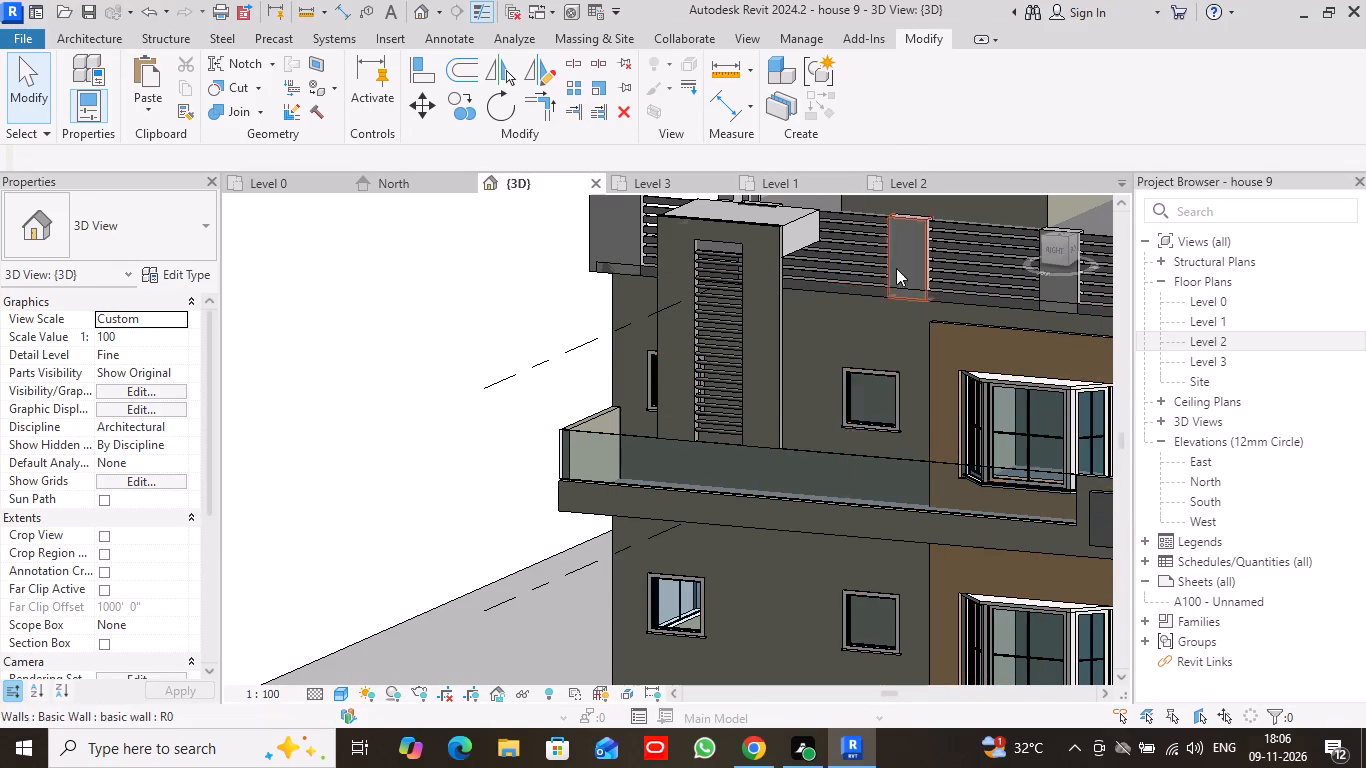
Examine the house's front and side facades and the roof from several angles, including the newly barred side frame.
scroll(597, 265, down, 9)
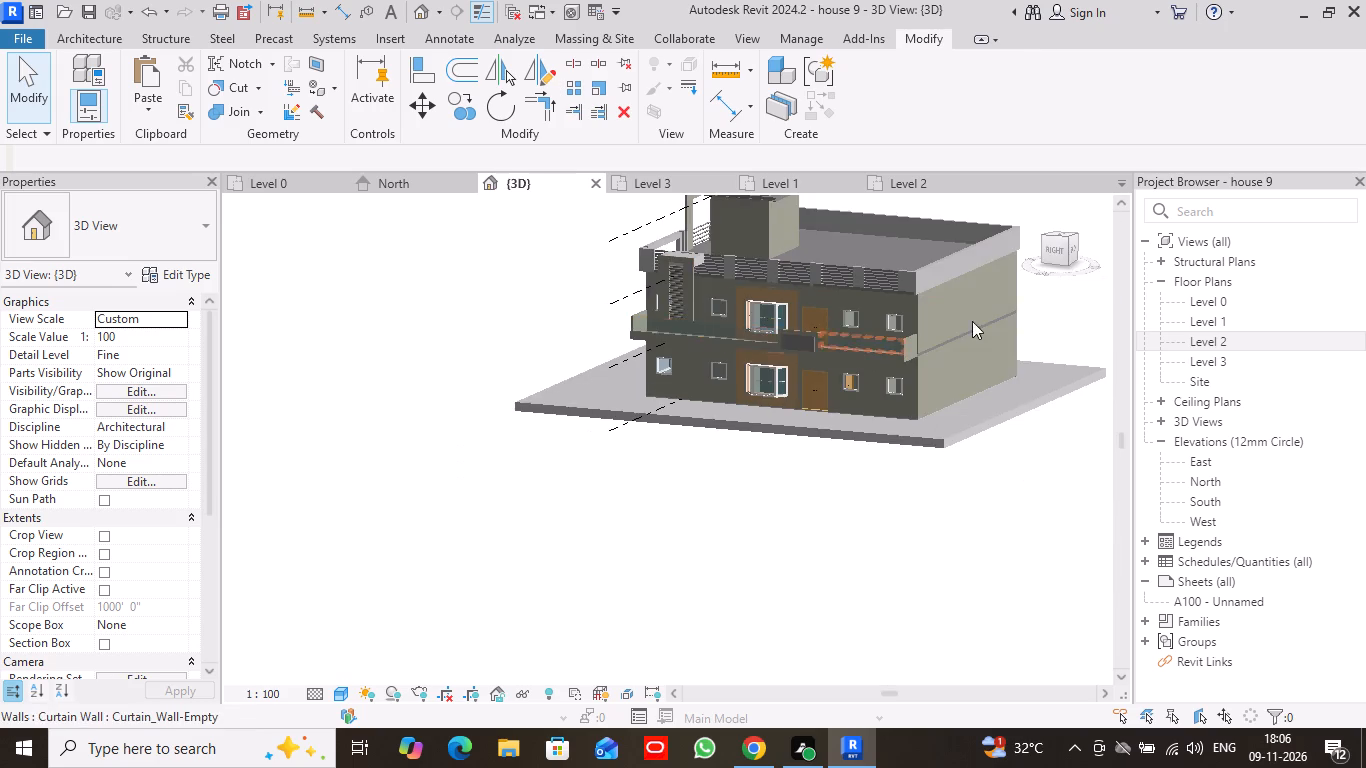
drag(1041, 239, 258, 269)
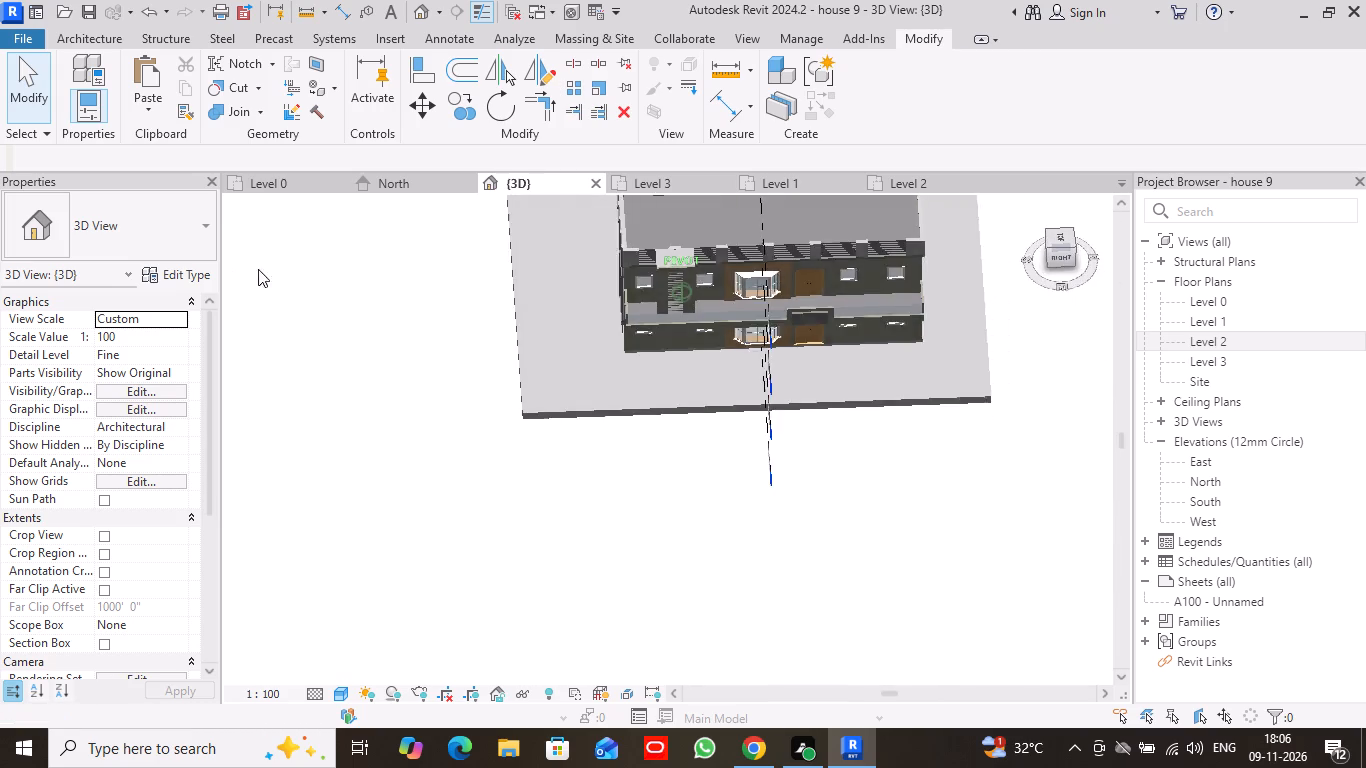
drag(258, 269, 398, 661)
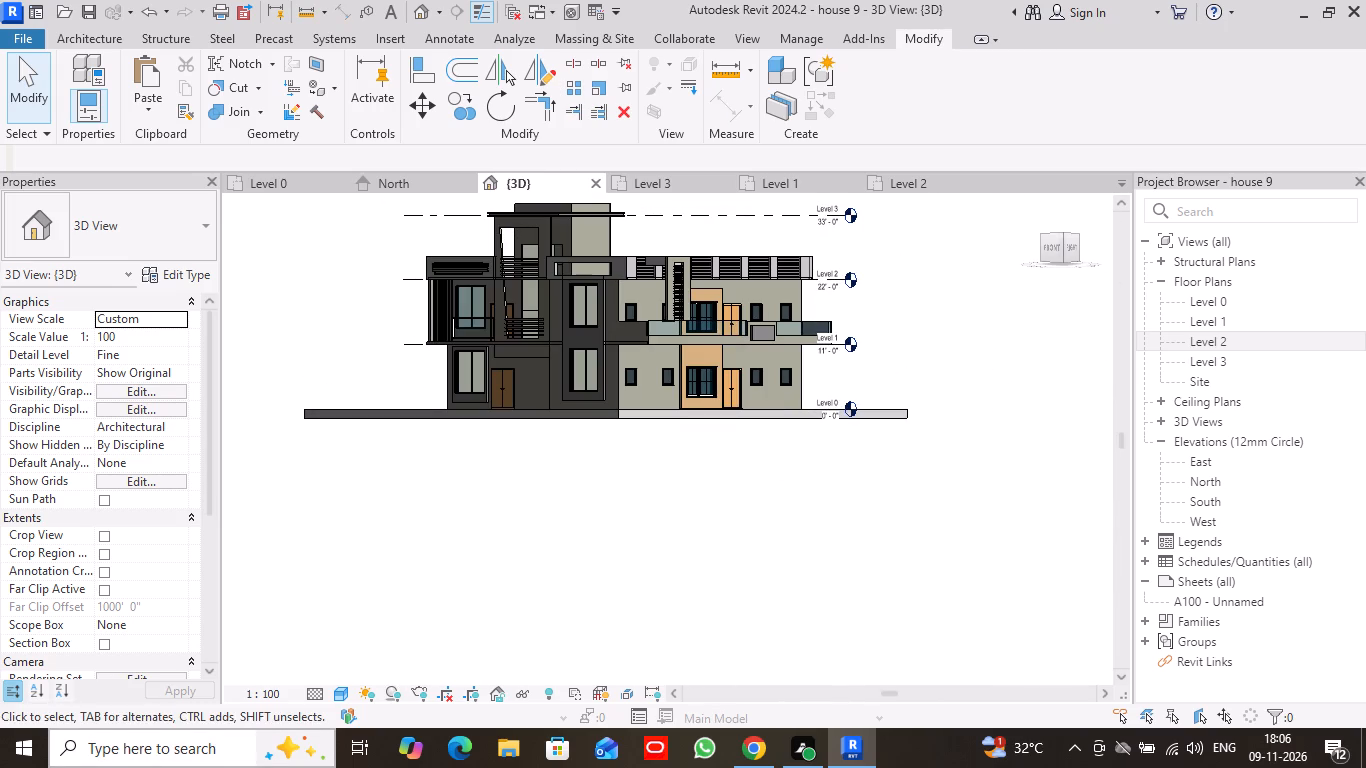
scroll(0, 713, up, 4)
scroll(707, 668, up, 1)
scroll(537, 361, up, 5)
middle_drag(643, 305, 674, 536)
scroll(681, 528, down, 2)
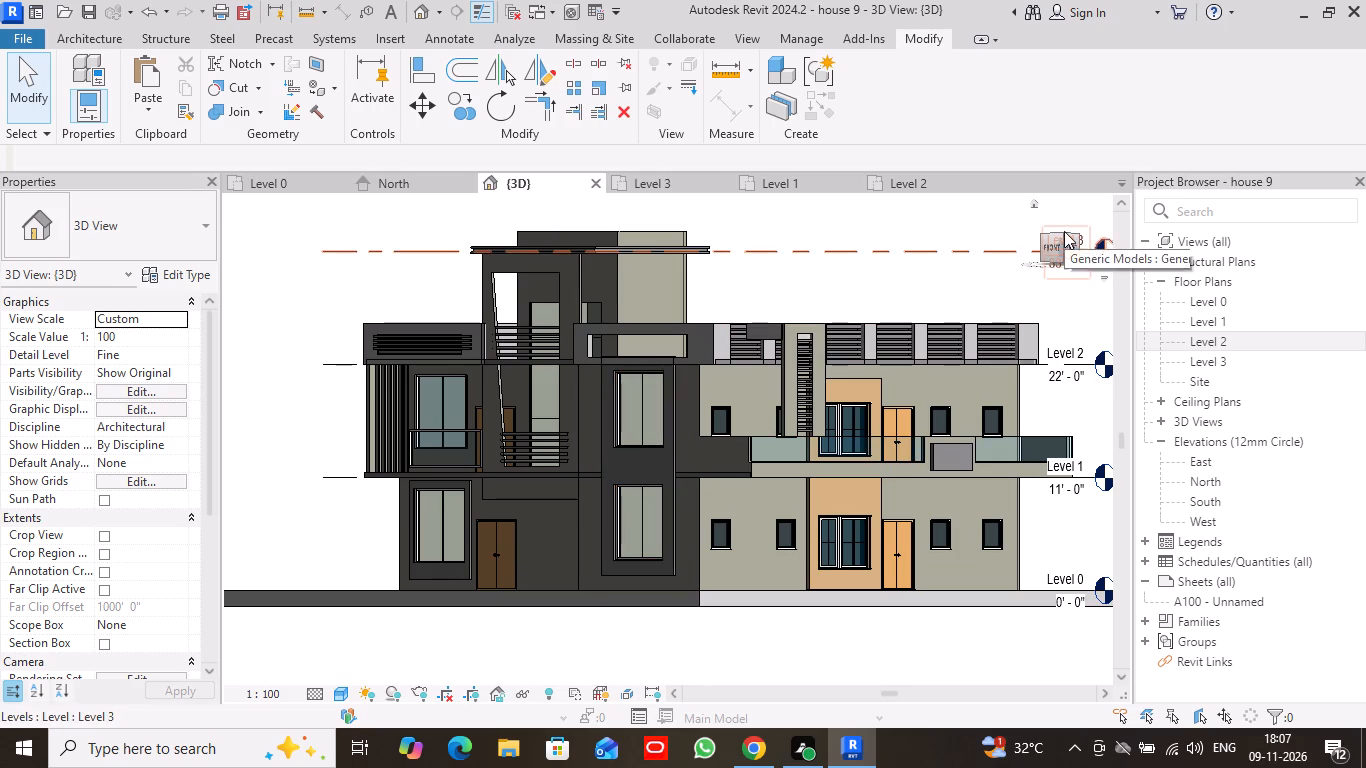
drag(1064, 234, 1064, 273)
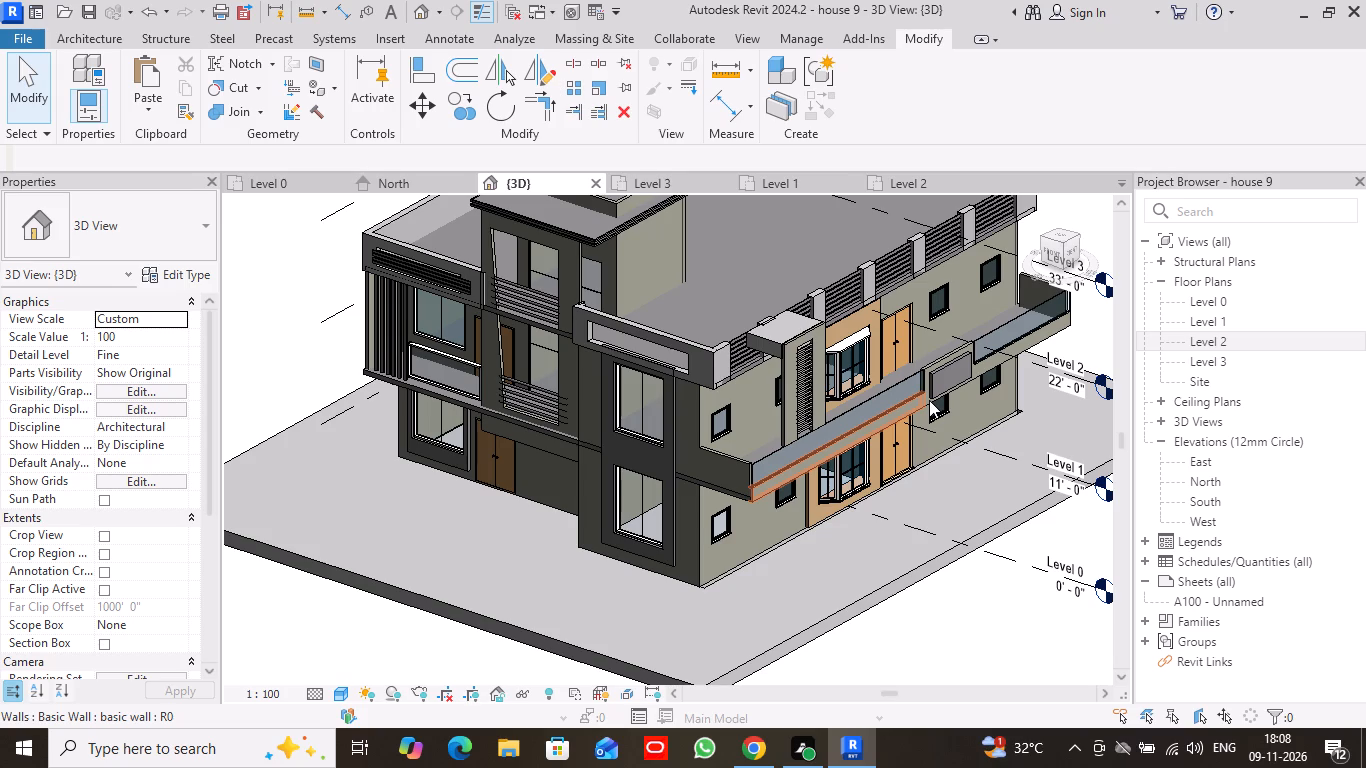
scroll(822, 356, up, 3)
scroll(821, 324, down, 3)
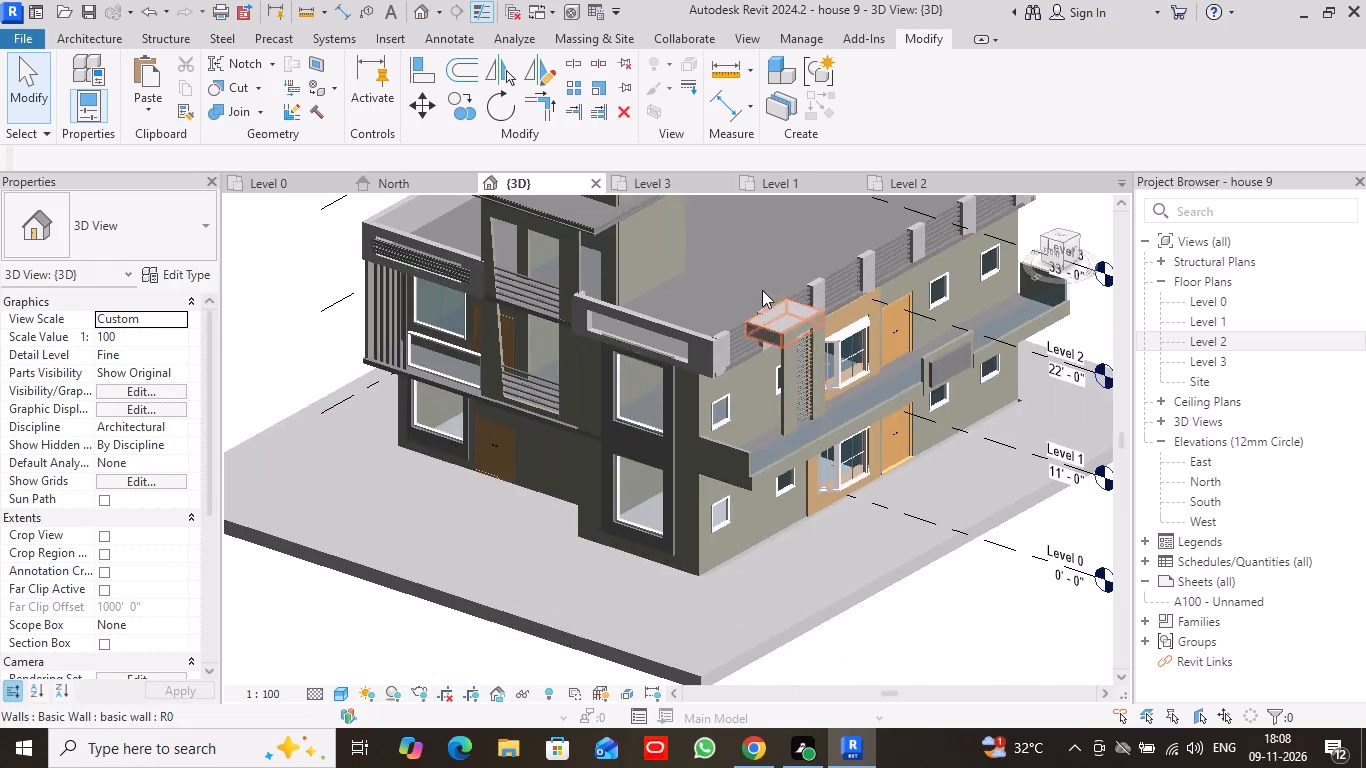
middle_drag(732, 271, 757, 333)
scroll(753, 322, down, 2)
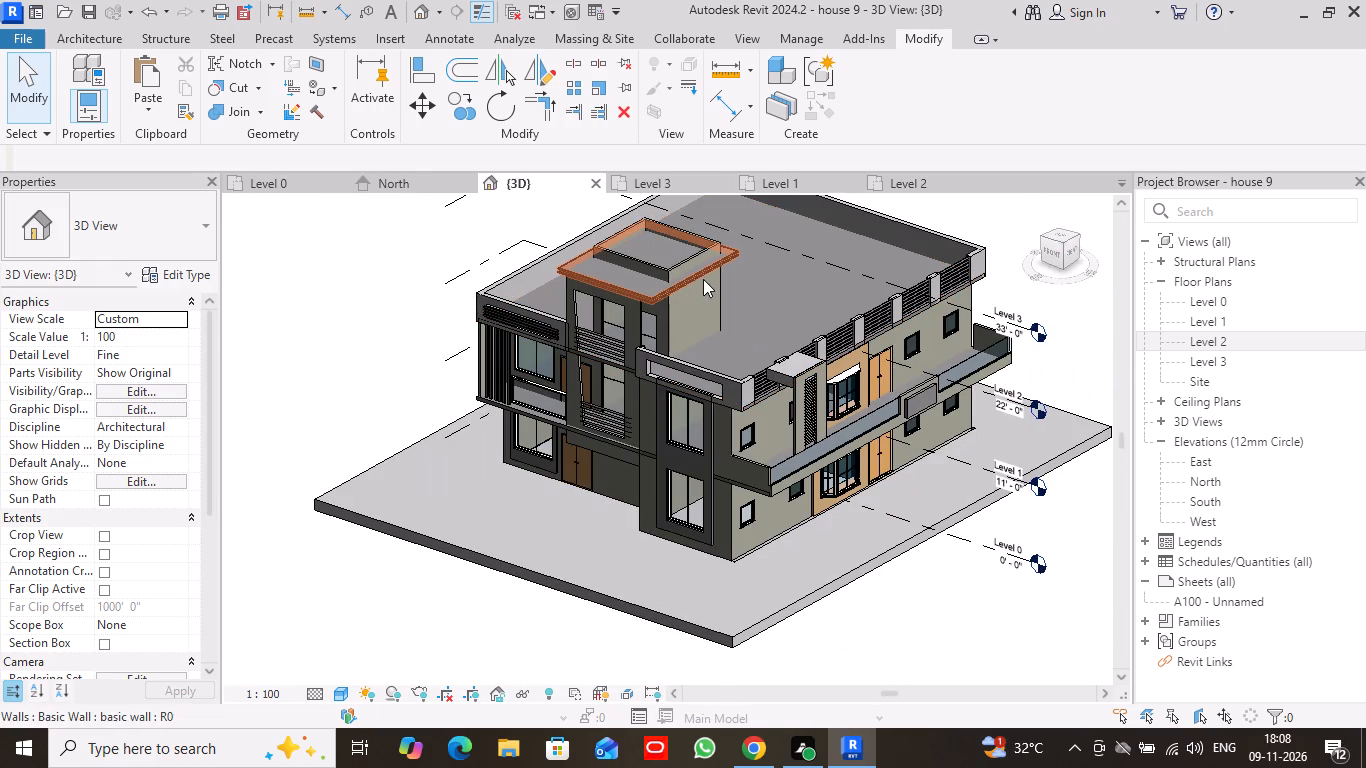
Create a new in-place model in the Generic Models category, keeping the proposed name.
scroll(679, 282, up, 9)
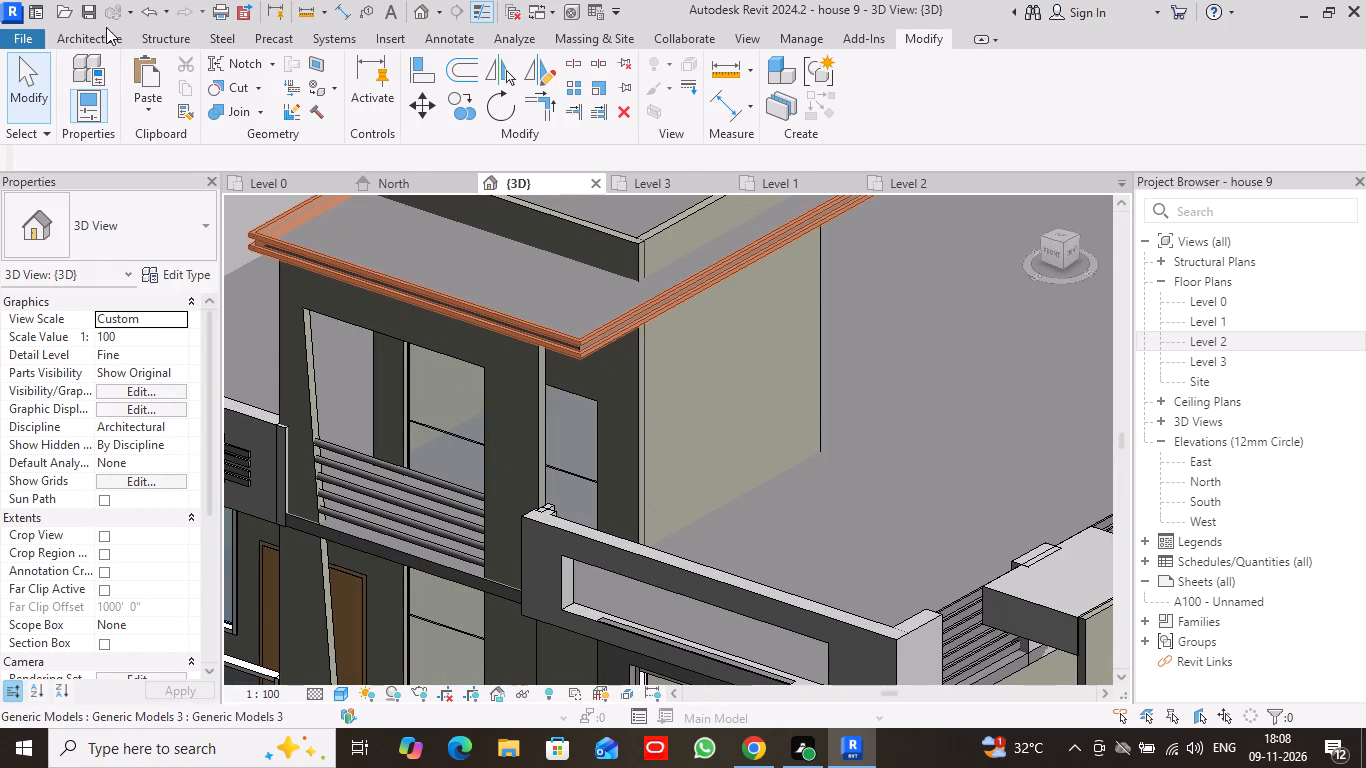
click(80, 39)
click(240, 116)
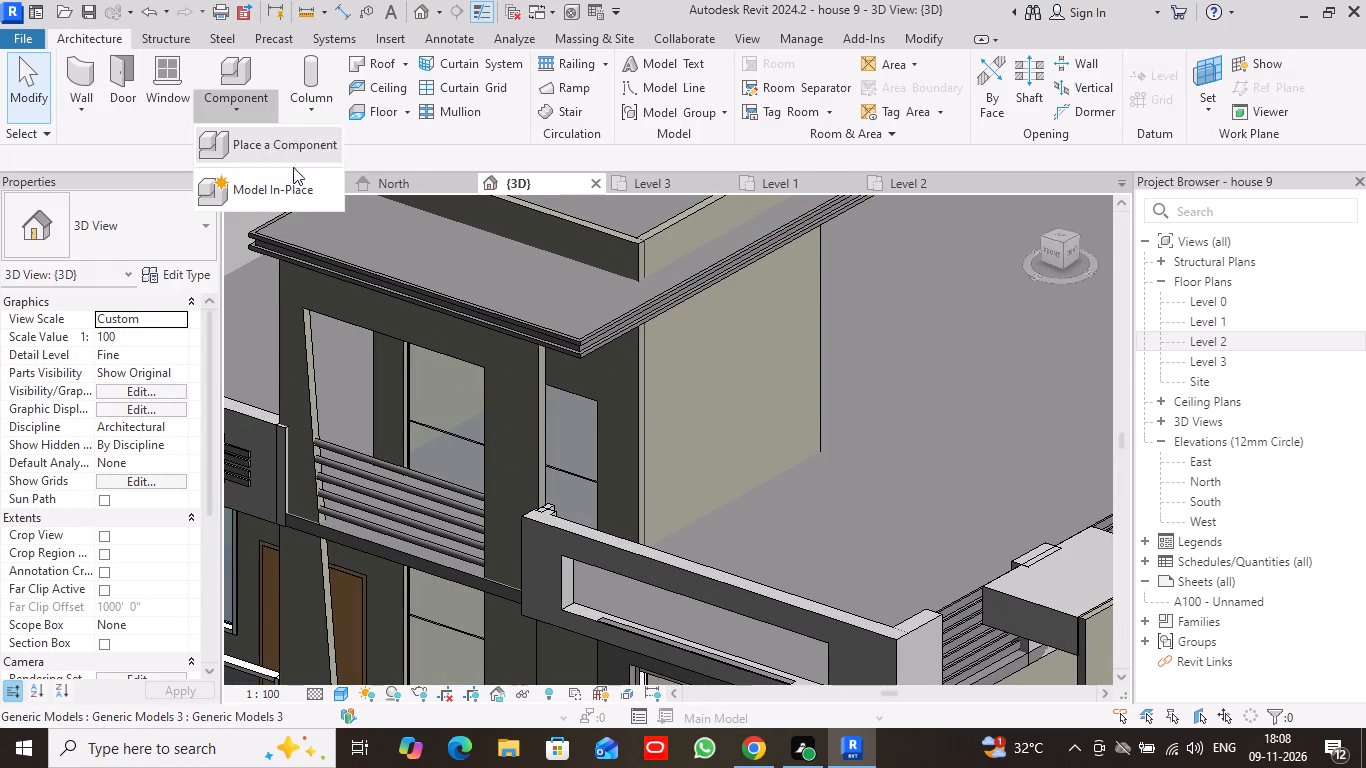
click(278, 194)
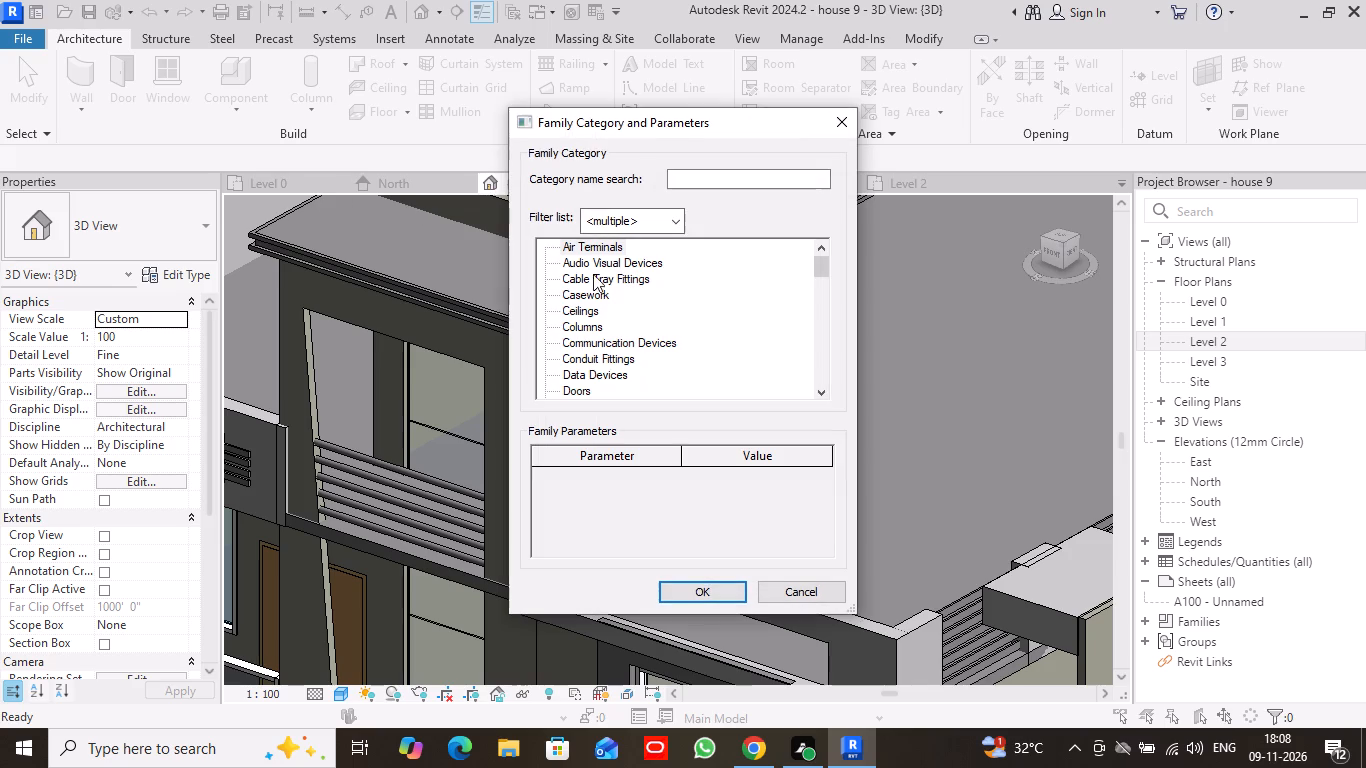
scroll(619, 345, down, 14)
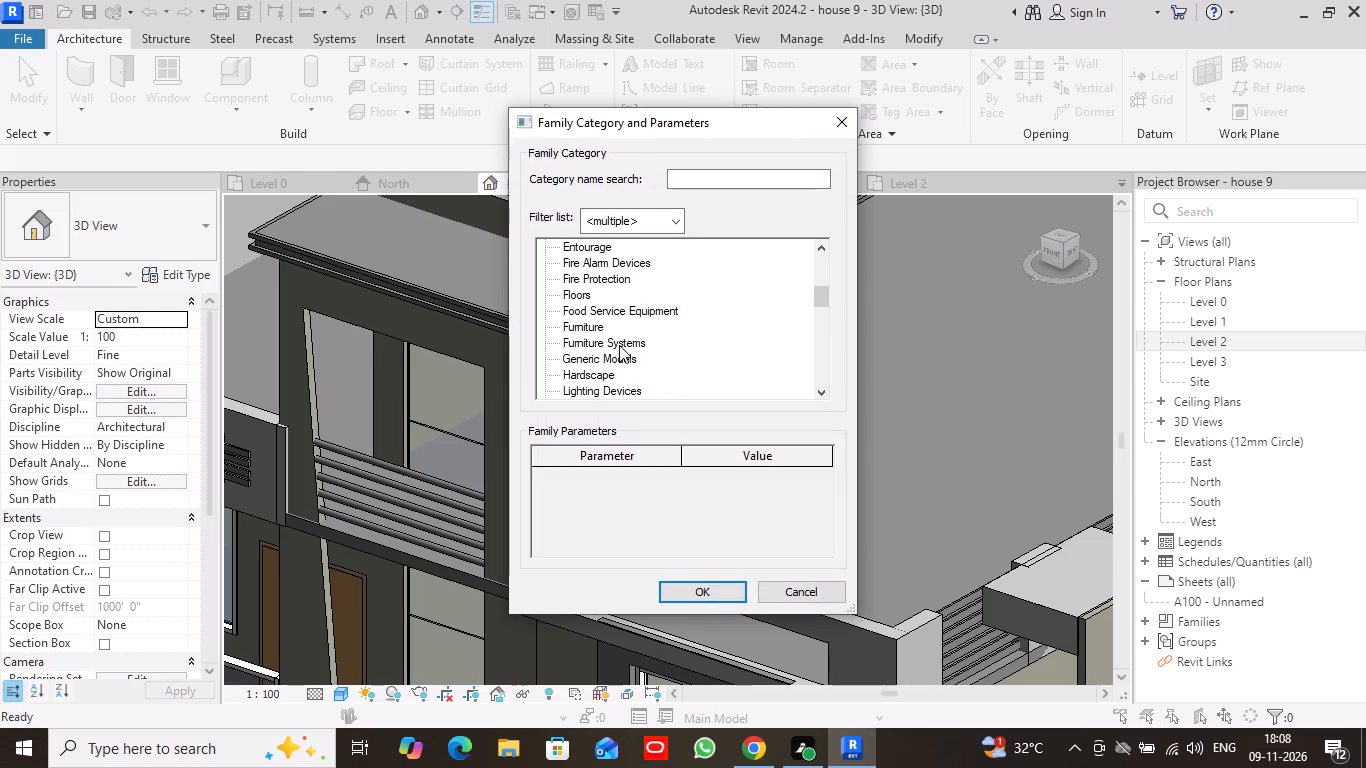
scroll(619, 345, down, 2)
click(607, 322)
click(701, 585)
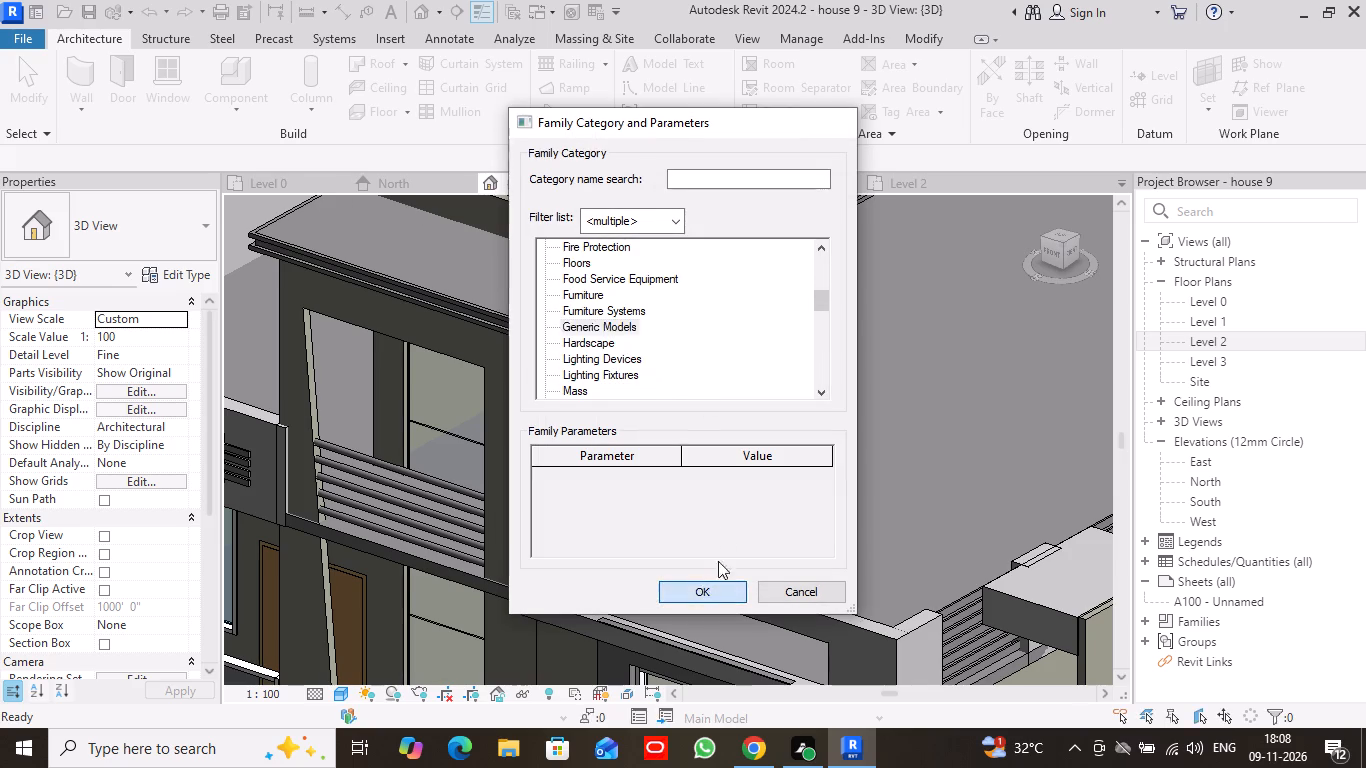
click(695, 411)
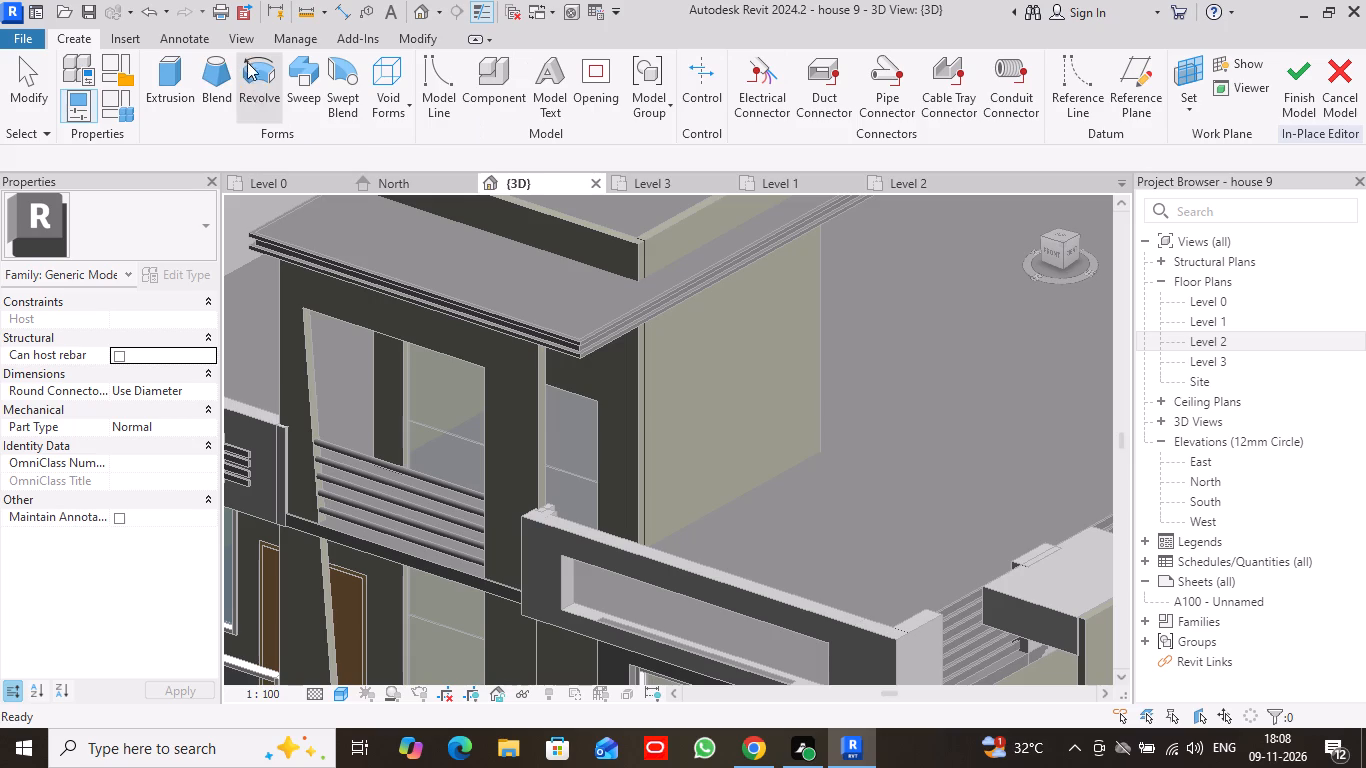
Start an extrusion and pick the side face of the stair tower roof's edge trim as its work plane.
click(177, 76)
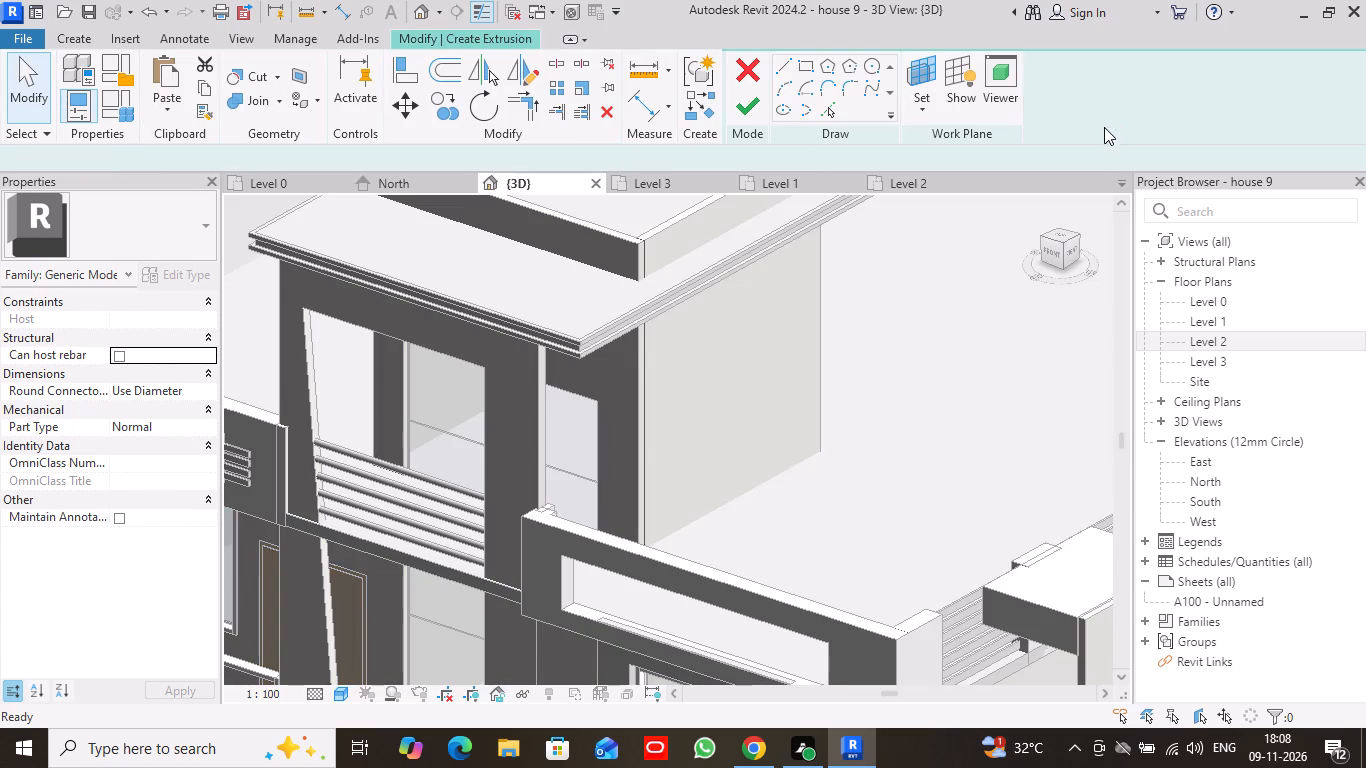
click(918, 101)
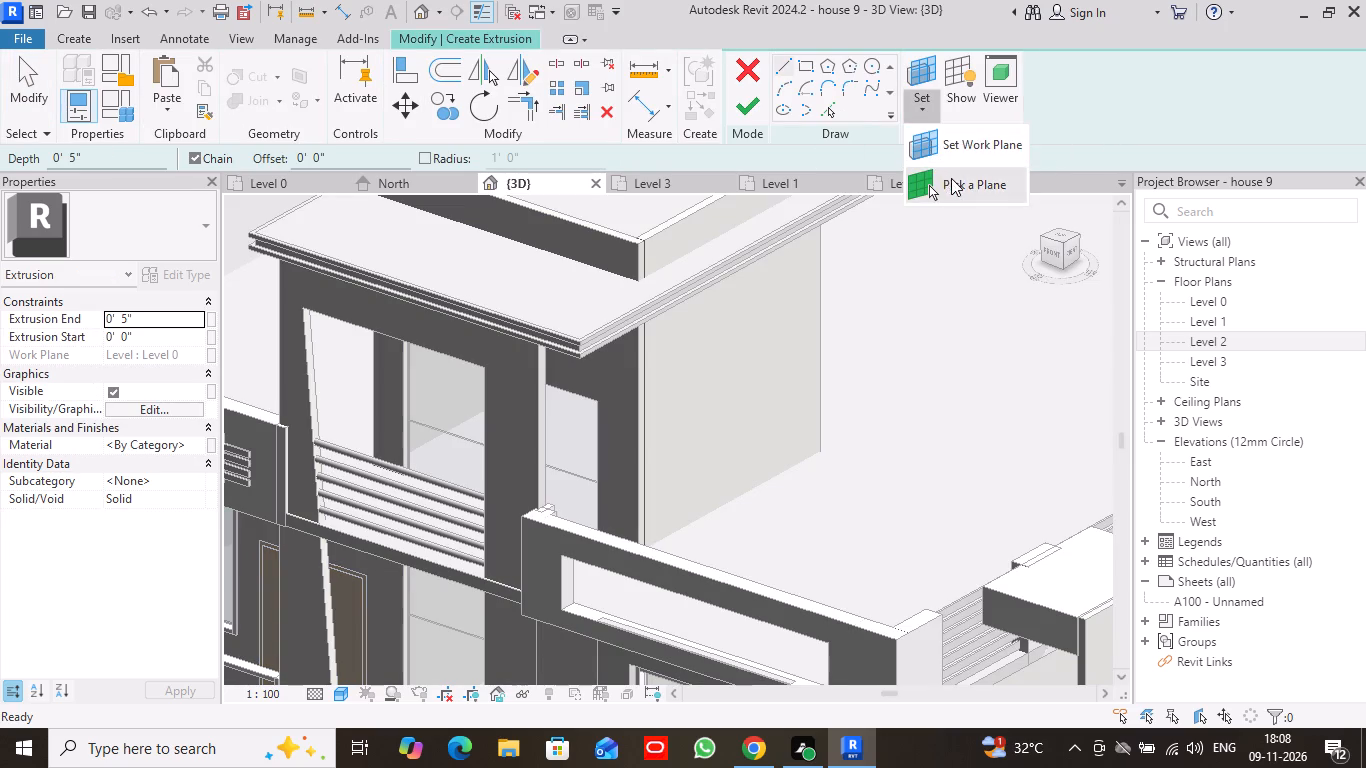
click(951, 178)
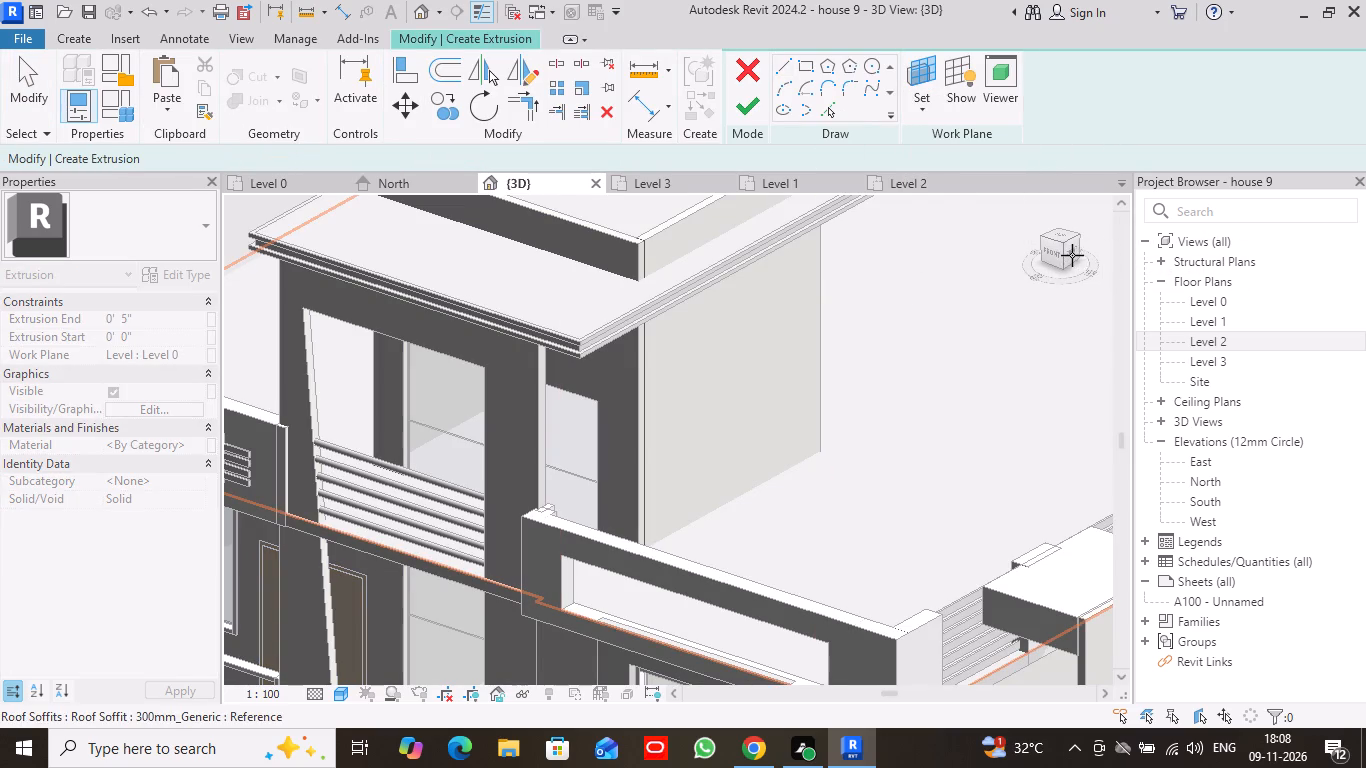
scroll(679, 298, up, 4)
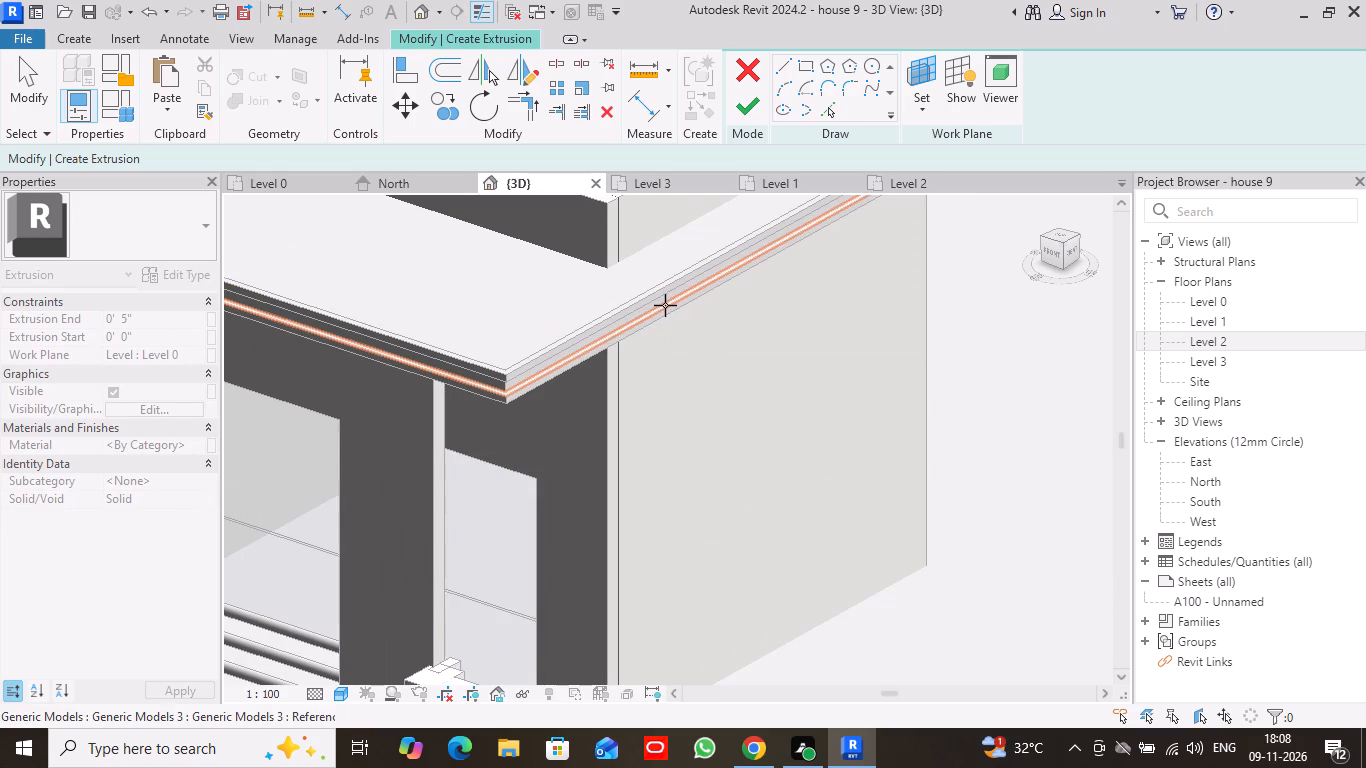
click(665, 303)
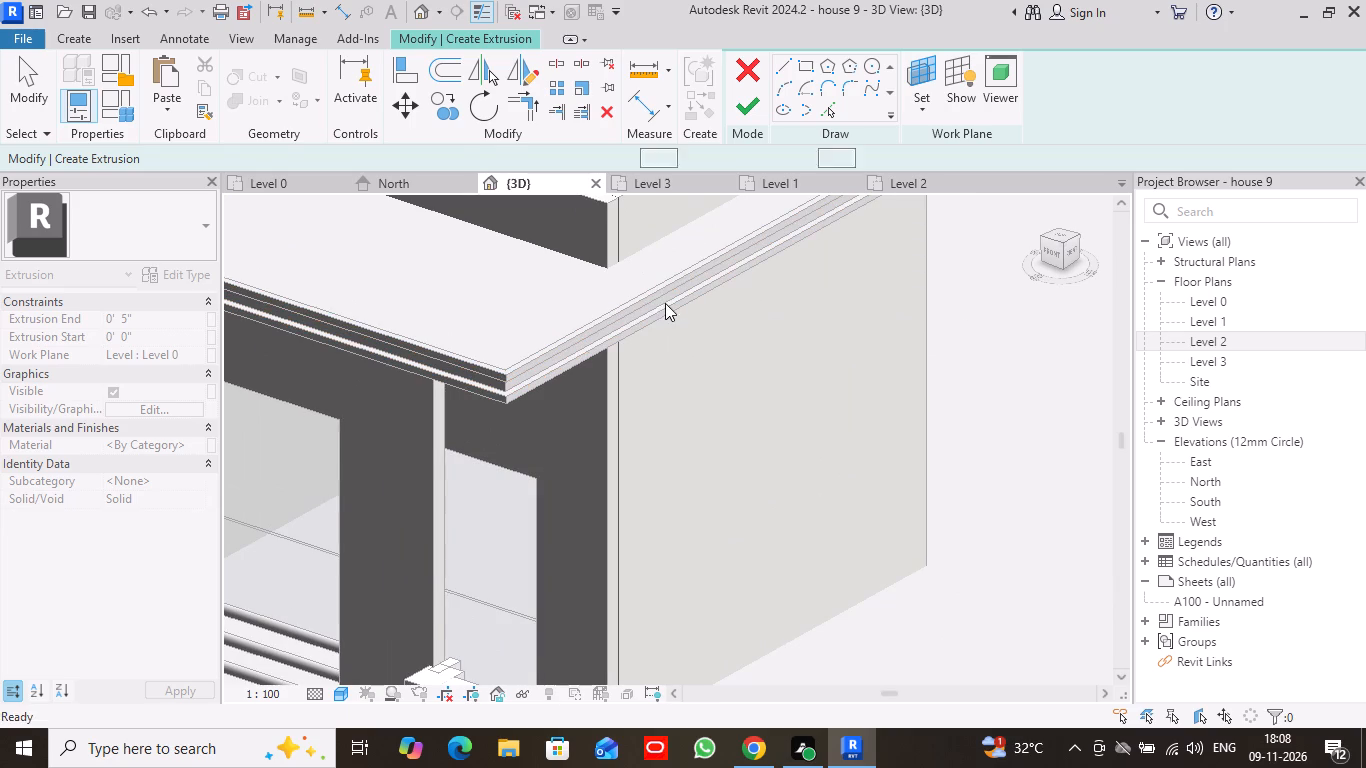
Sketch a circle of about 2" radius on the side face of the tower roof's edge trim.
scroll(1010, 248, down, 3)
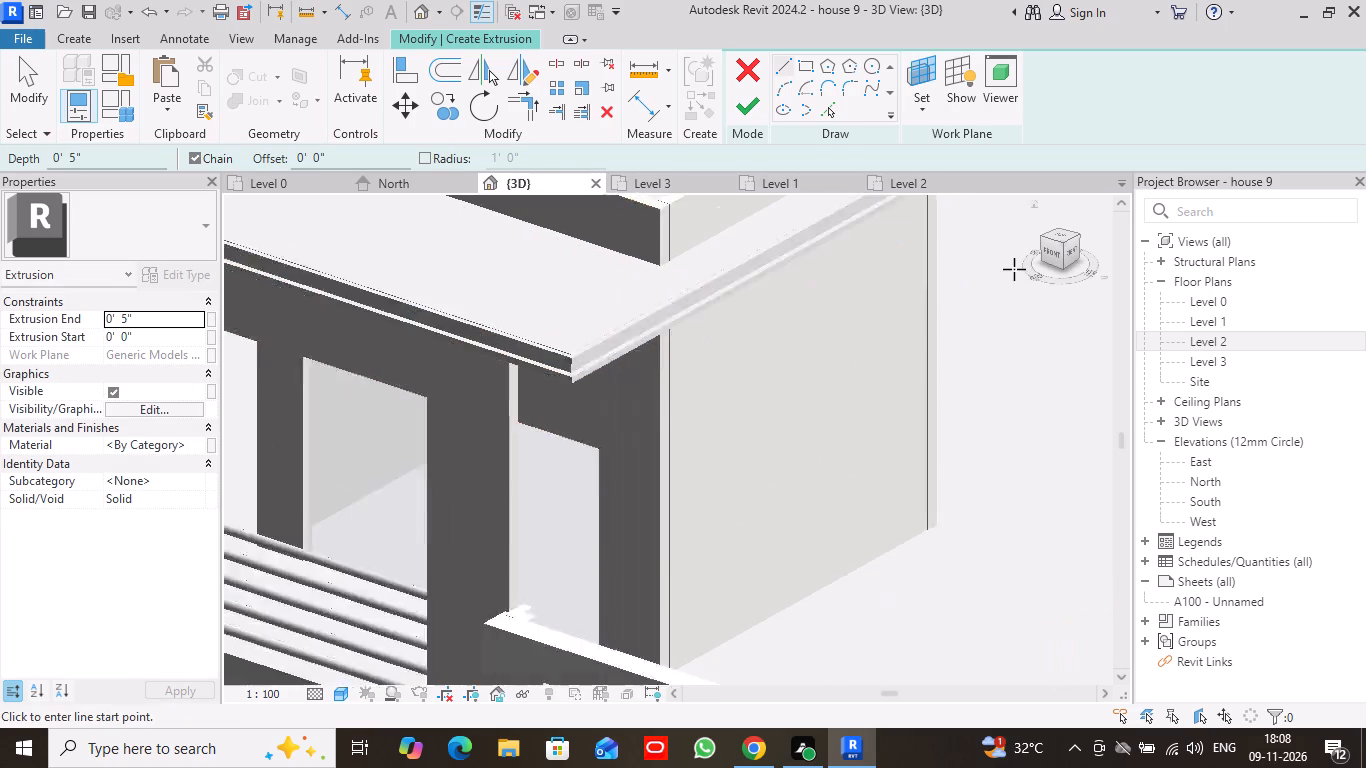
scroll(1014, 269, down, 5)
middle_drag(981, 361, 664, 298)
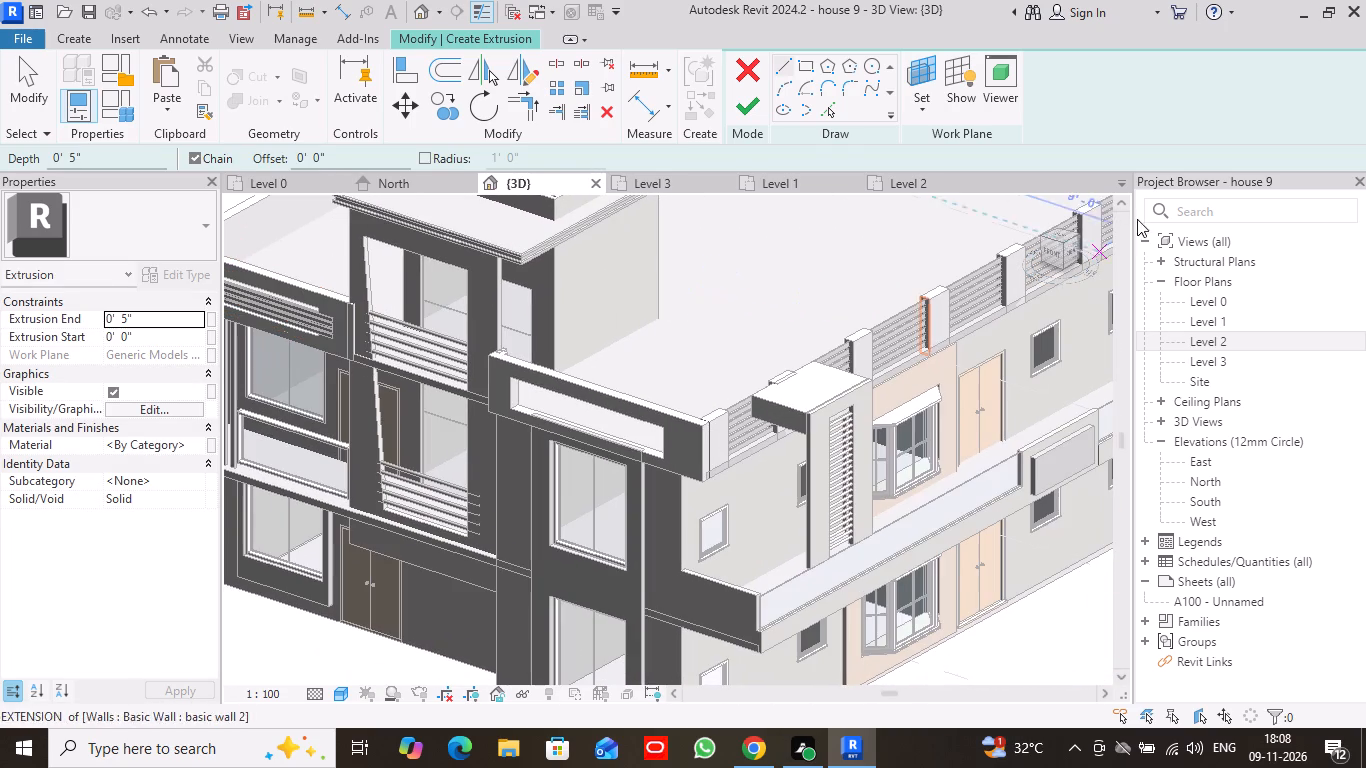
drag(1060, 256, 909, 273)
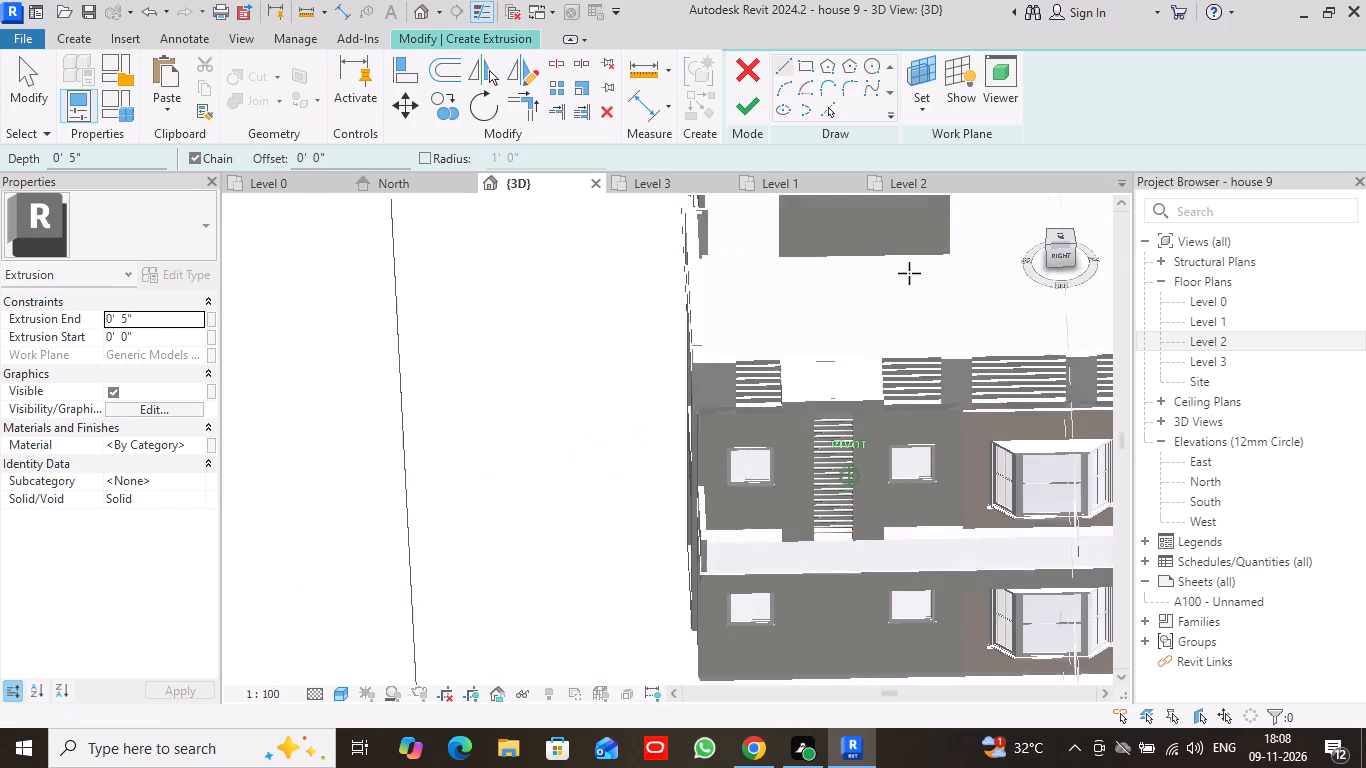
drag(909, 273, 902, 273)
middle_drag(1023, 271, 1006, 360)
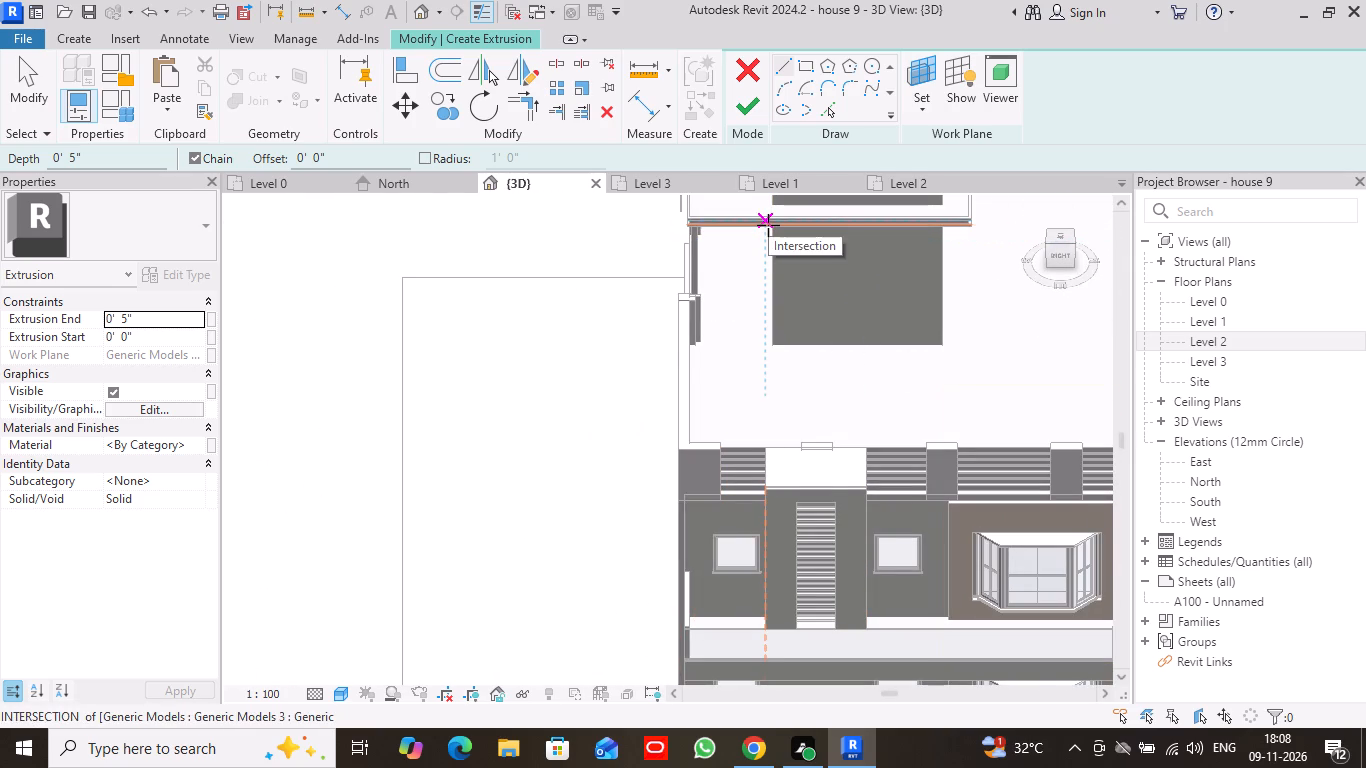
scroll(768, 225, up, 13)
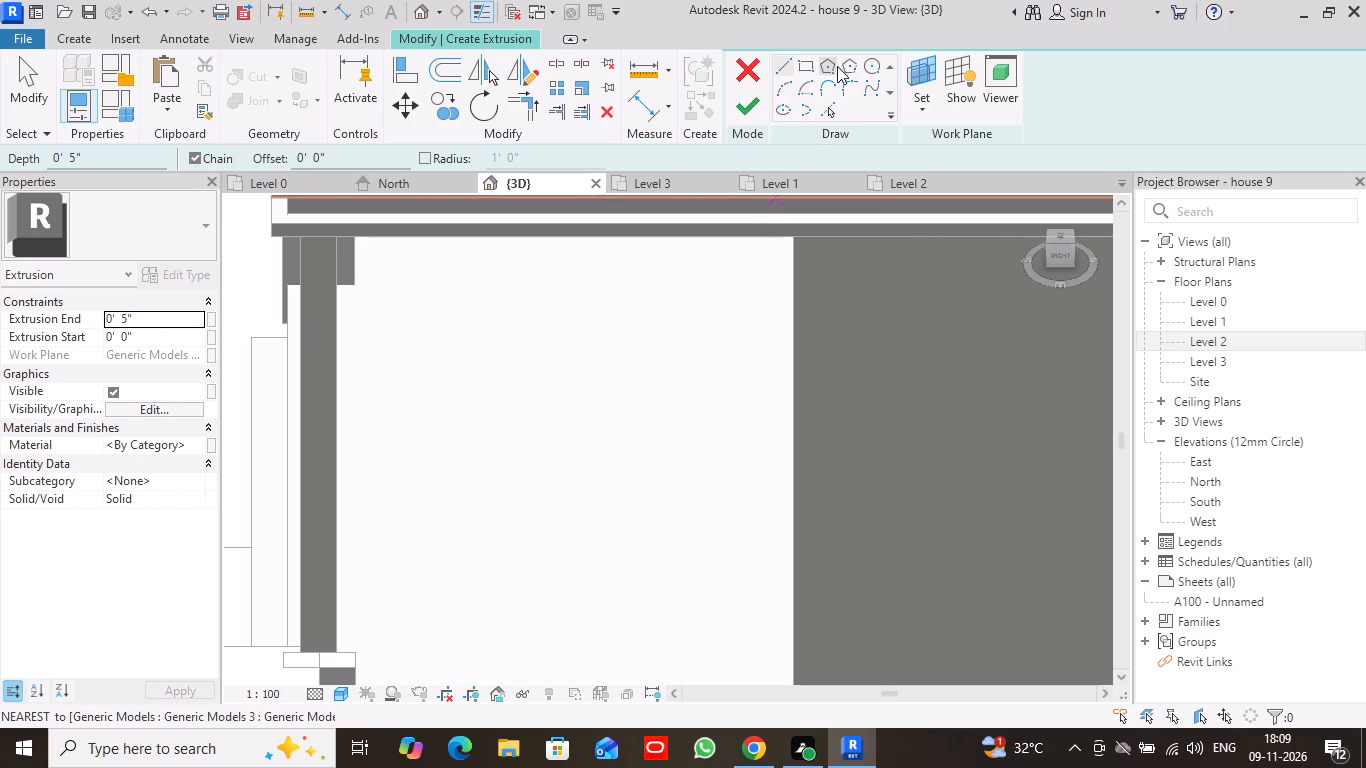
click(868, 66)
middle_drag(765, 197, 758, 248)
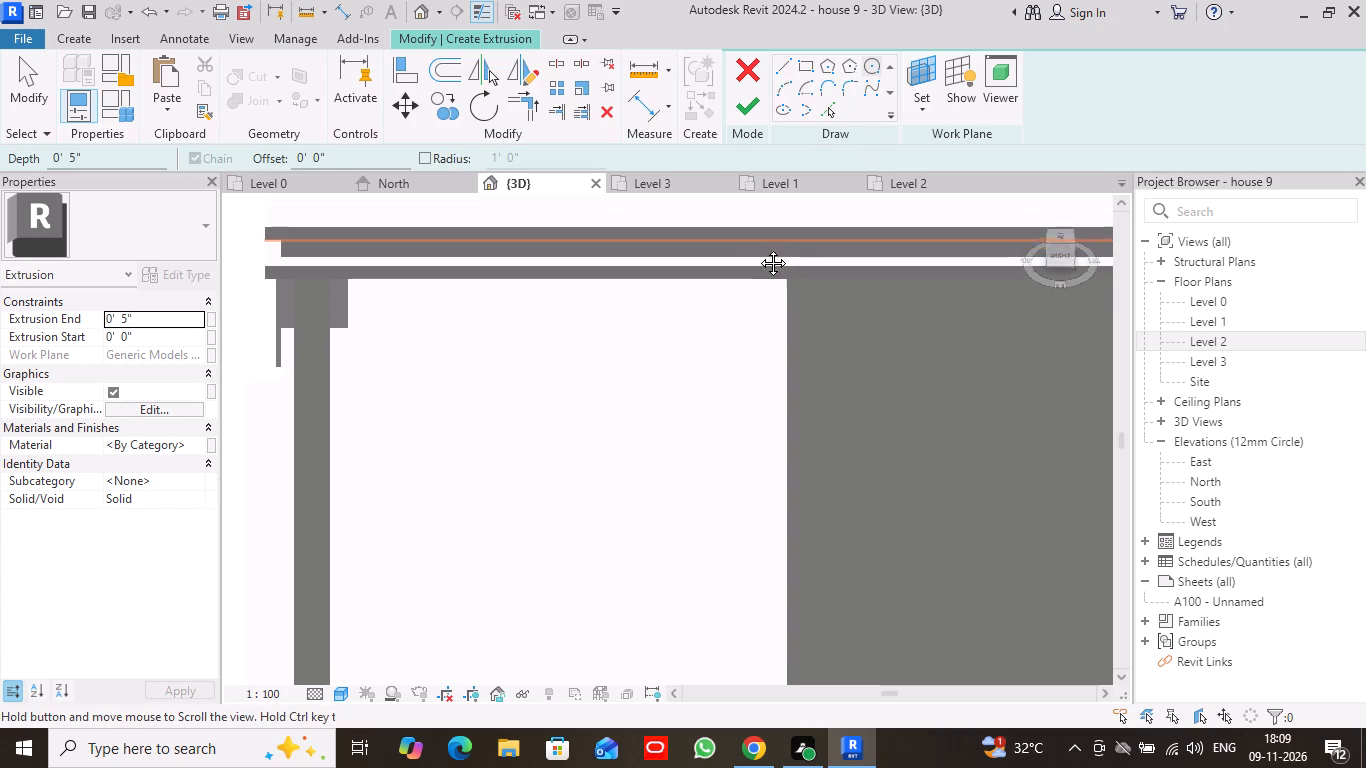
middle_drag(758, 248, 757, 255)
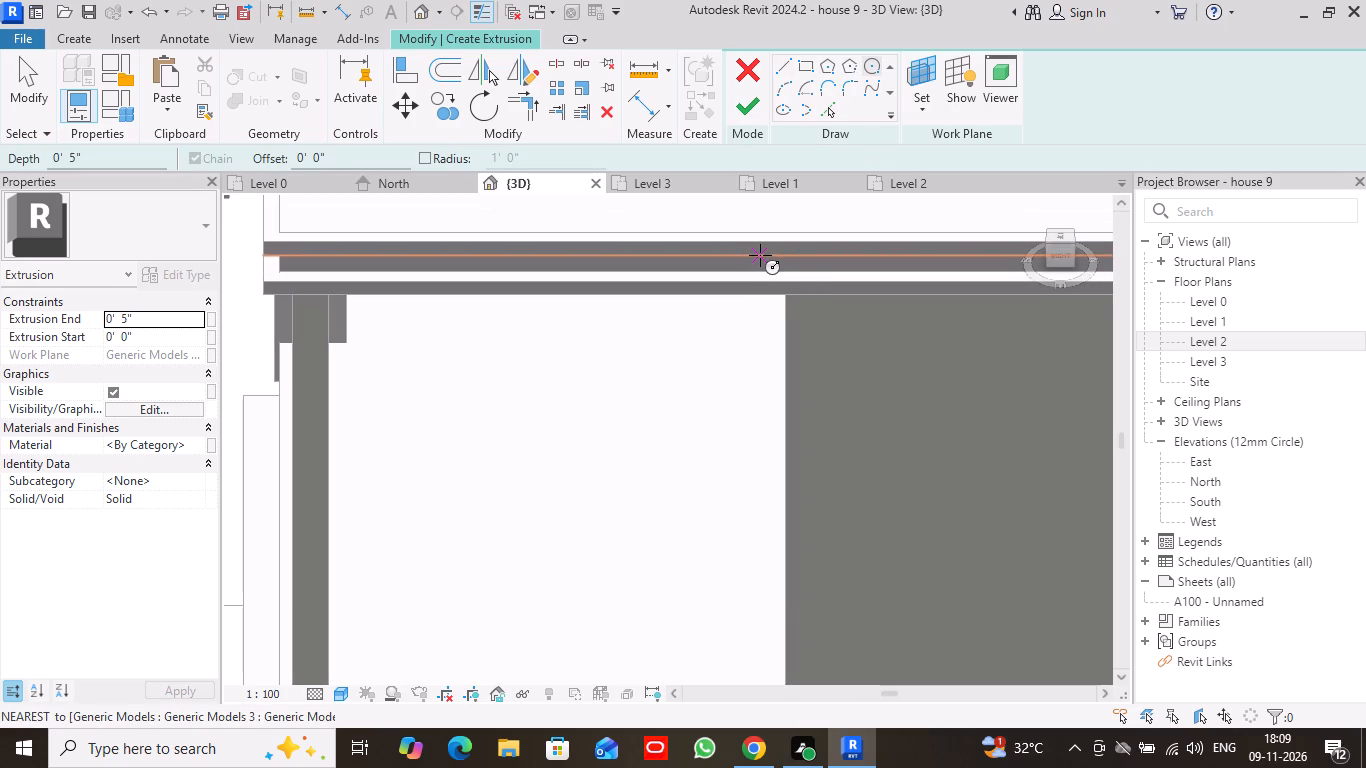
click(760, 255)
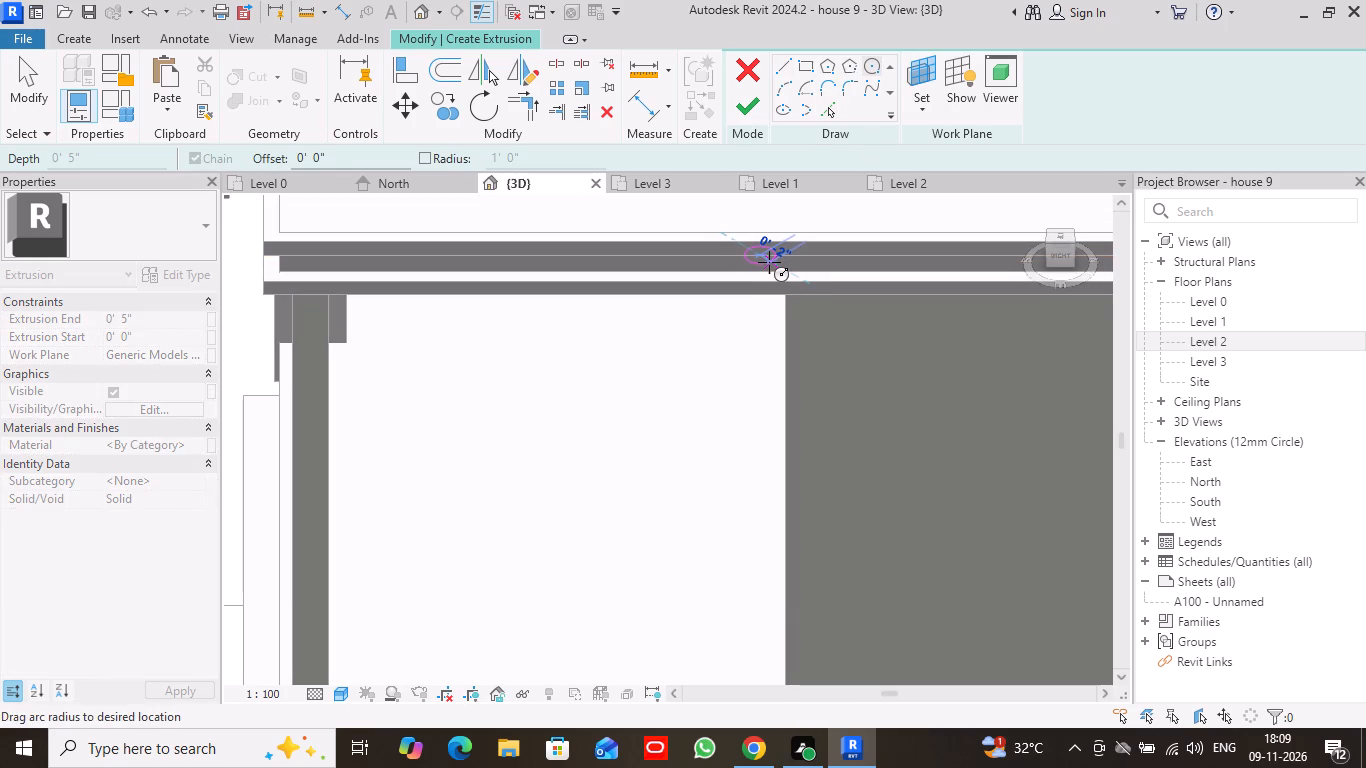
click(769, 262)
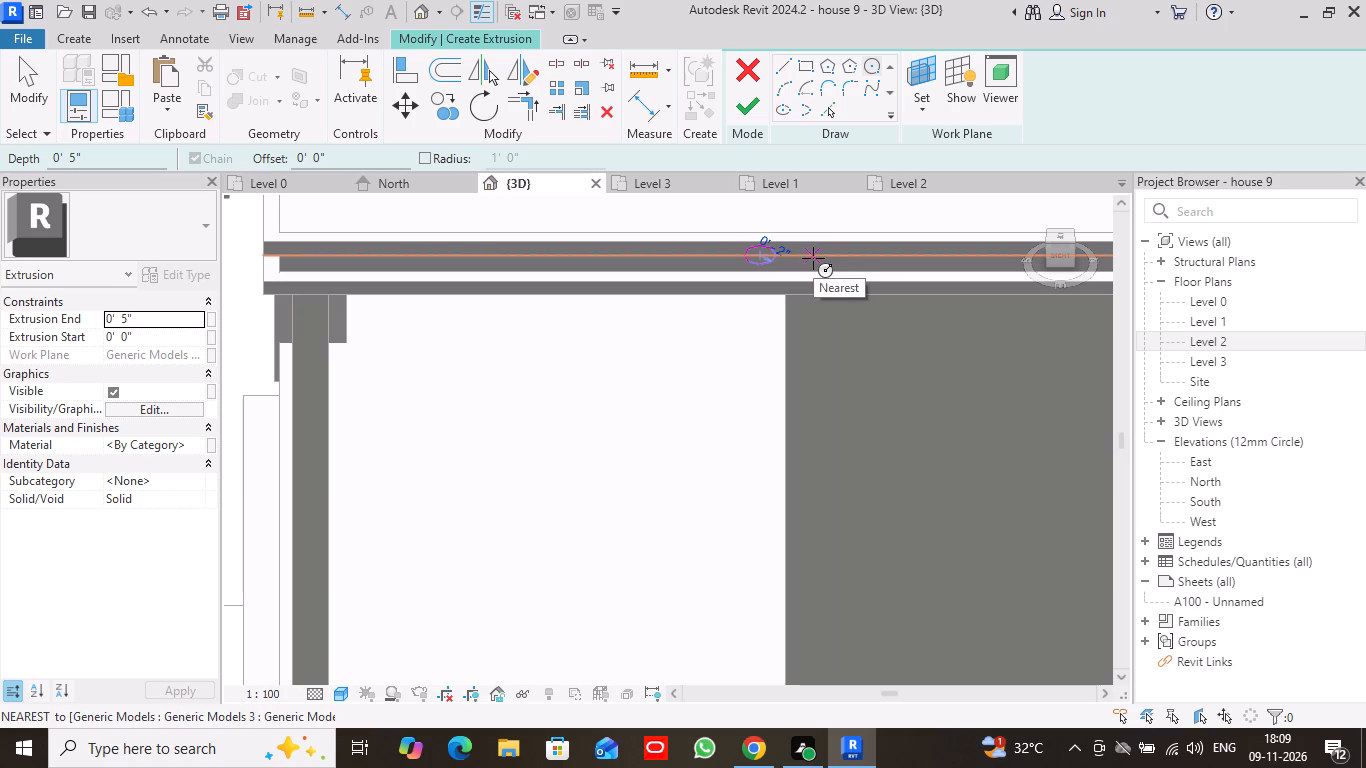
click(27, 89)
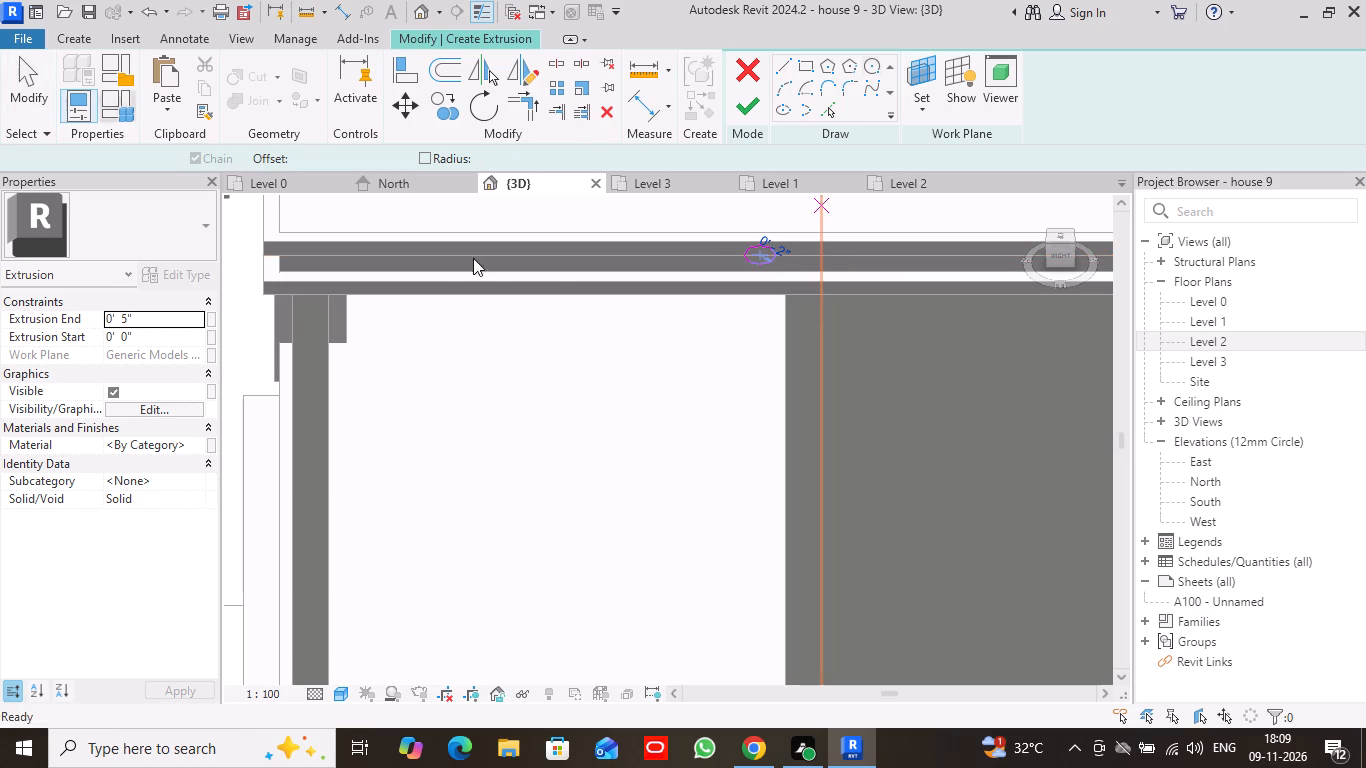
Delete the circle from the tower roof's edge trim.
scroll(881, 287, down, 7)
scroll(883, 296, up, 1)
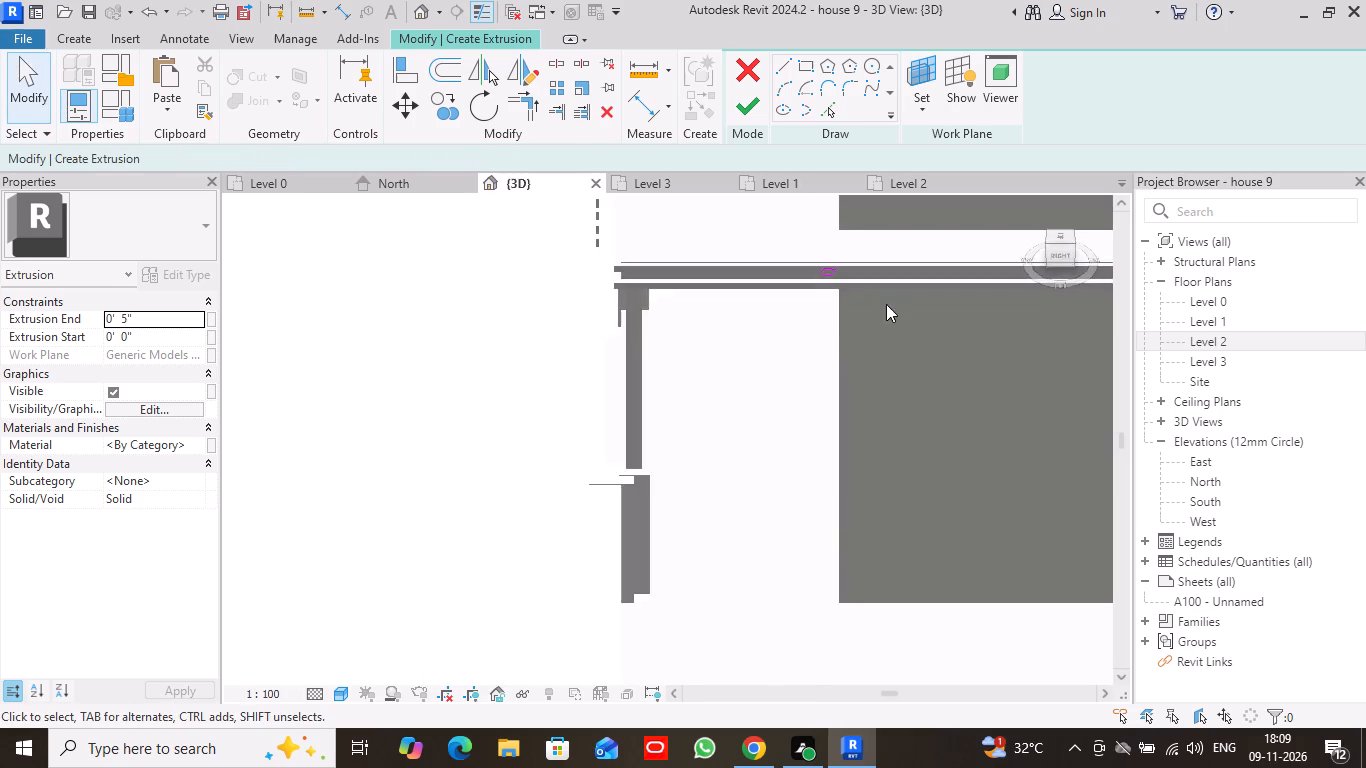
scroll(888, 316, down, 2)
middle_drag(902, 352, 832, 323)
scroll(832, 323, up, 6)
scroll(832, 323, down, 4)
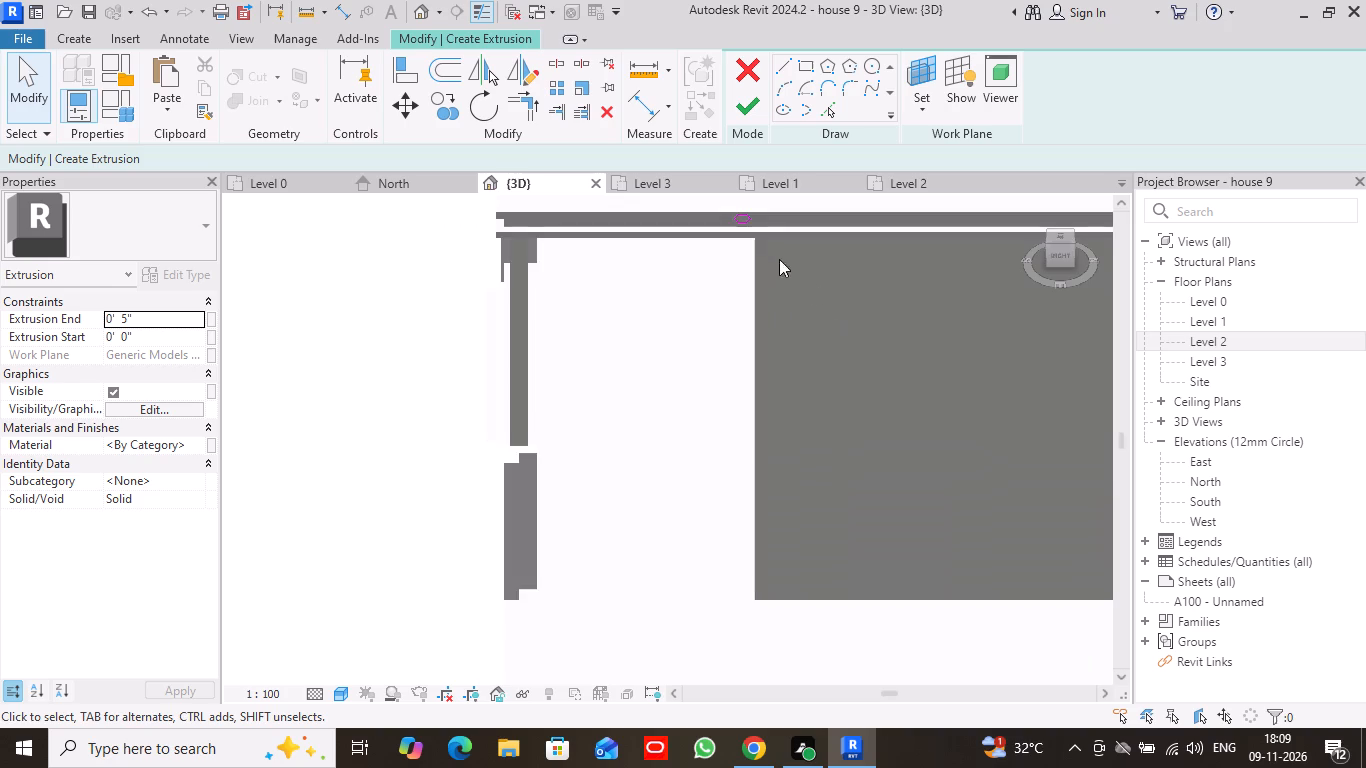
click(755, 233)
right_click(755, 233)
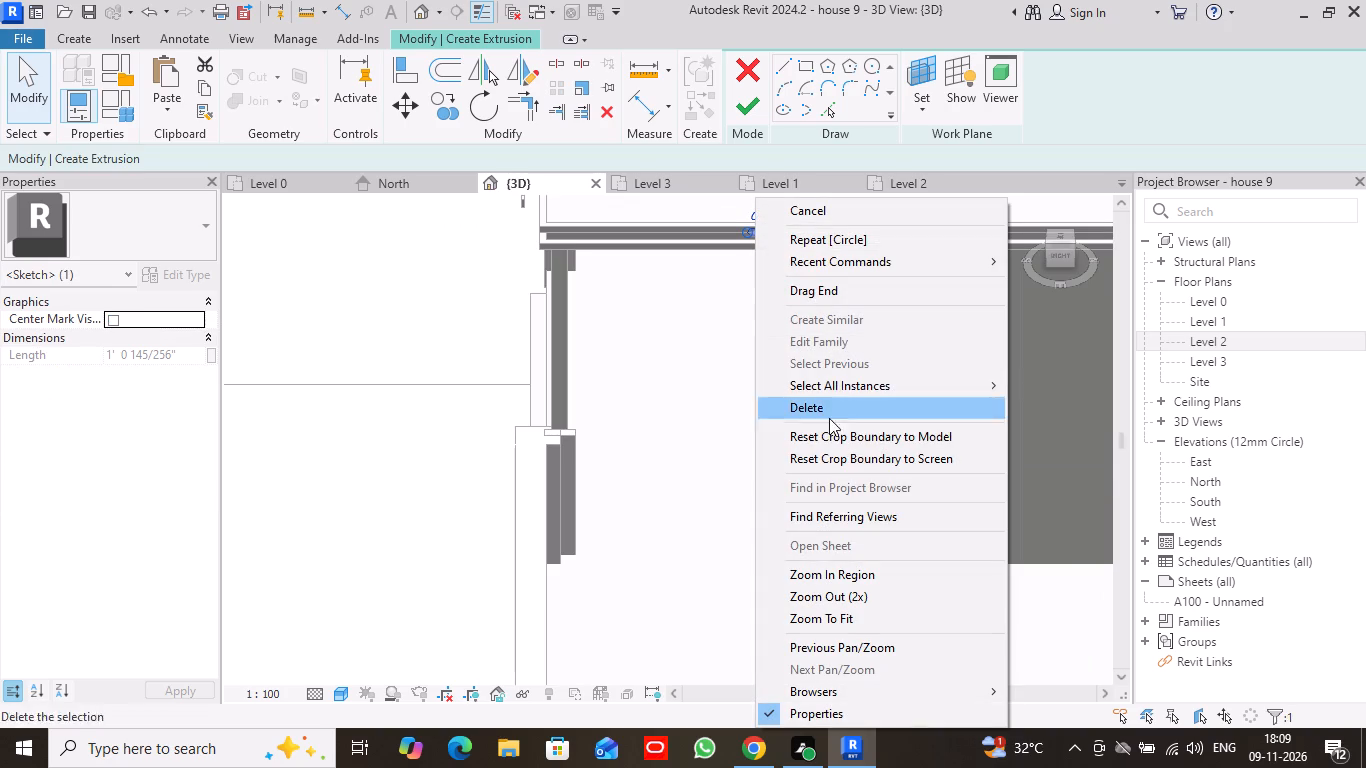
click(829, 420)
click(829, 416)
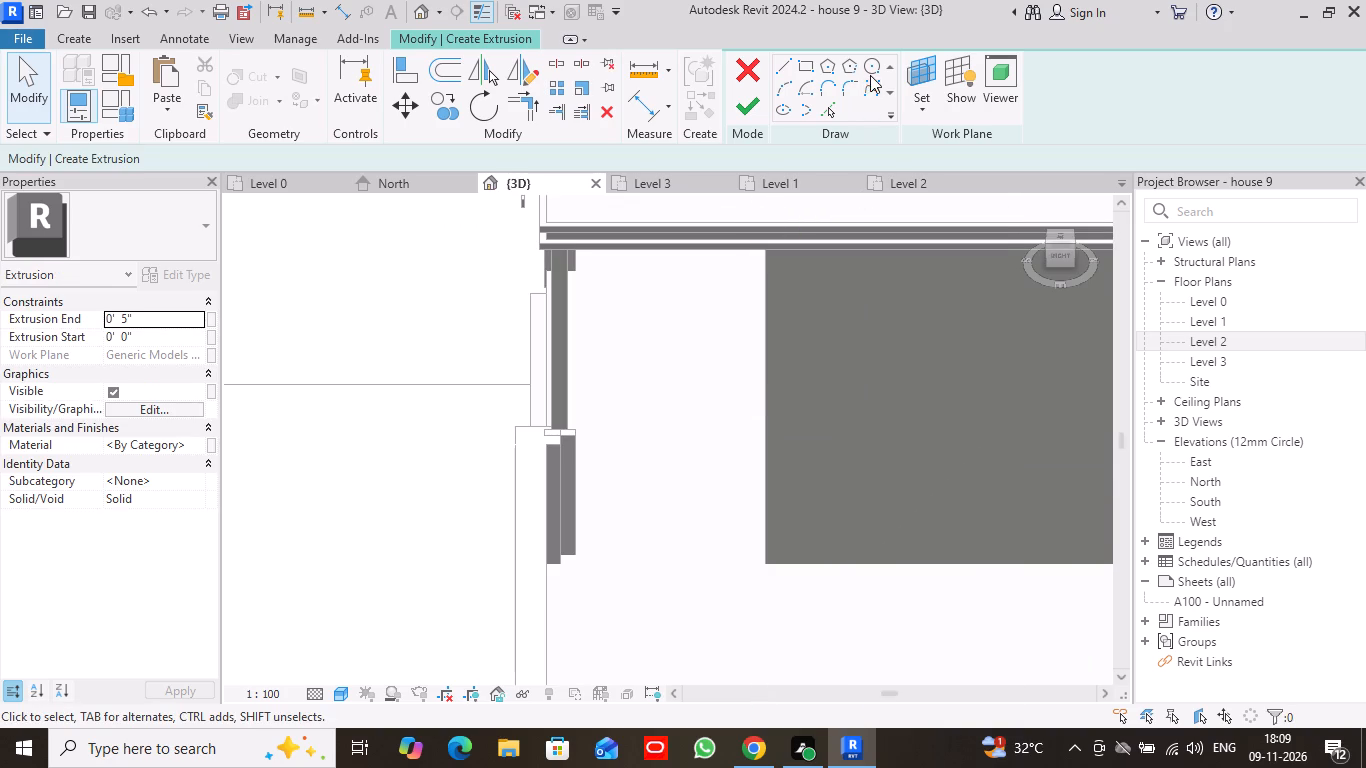
Sketch a circle of about 1" radius on the side face of the tower roof's edge trim, near the wall corner below.
scroll(828, 494, up, 2)
scroll(828, 469, down, 7)
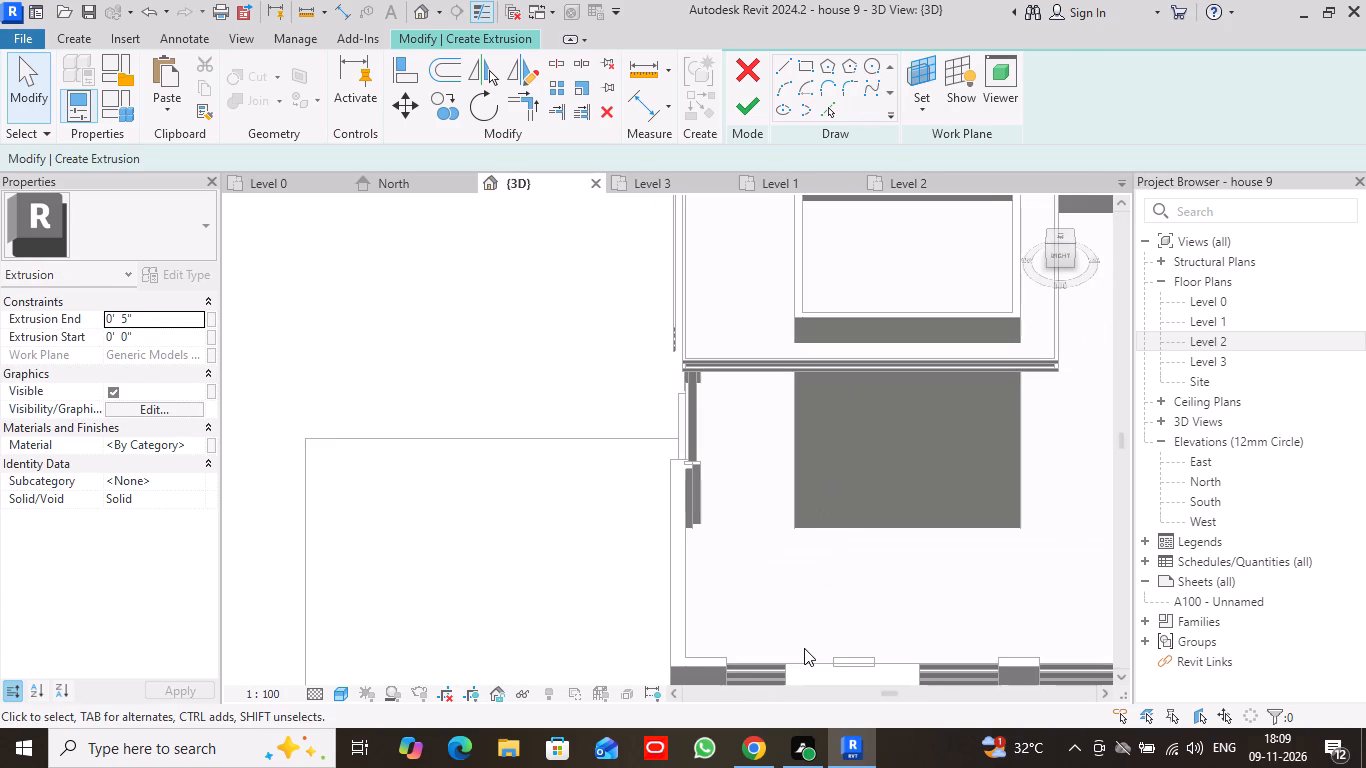
middle_drag(825, 623, 821, 452)
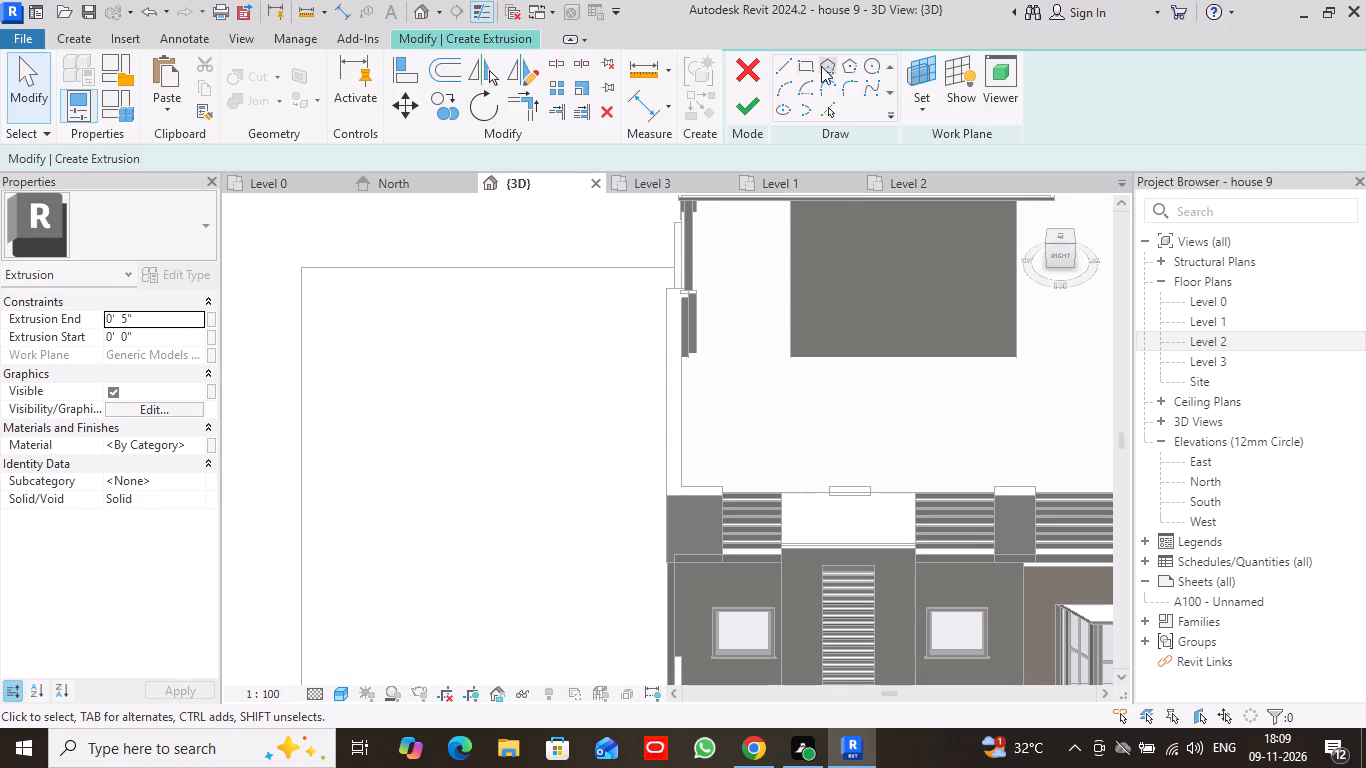
click(875, 67)
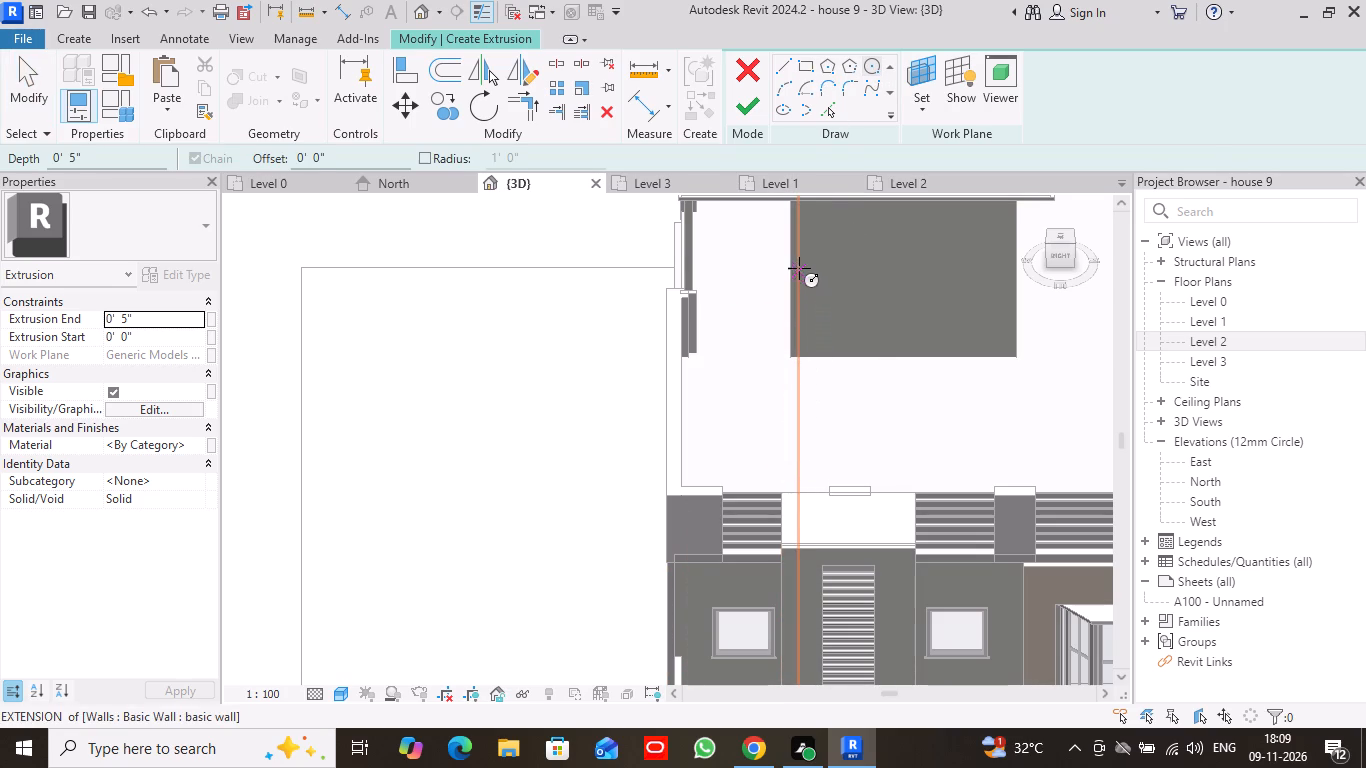
middle_drag(799, 268, 787, 415)
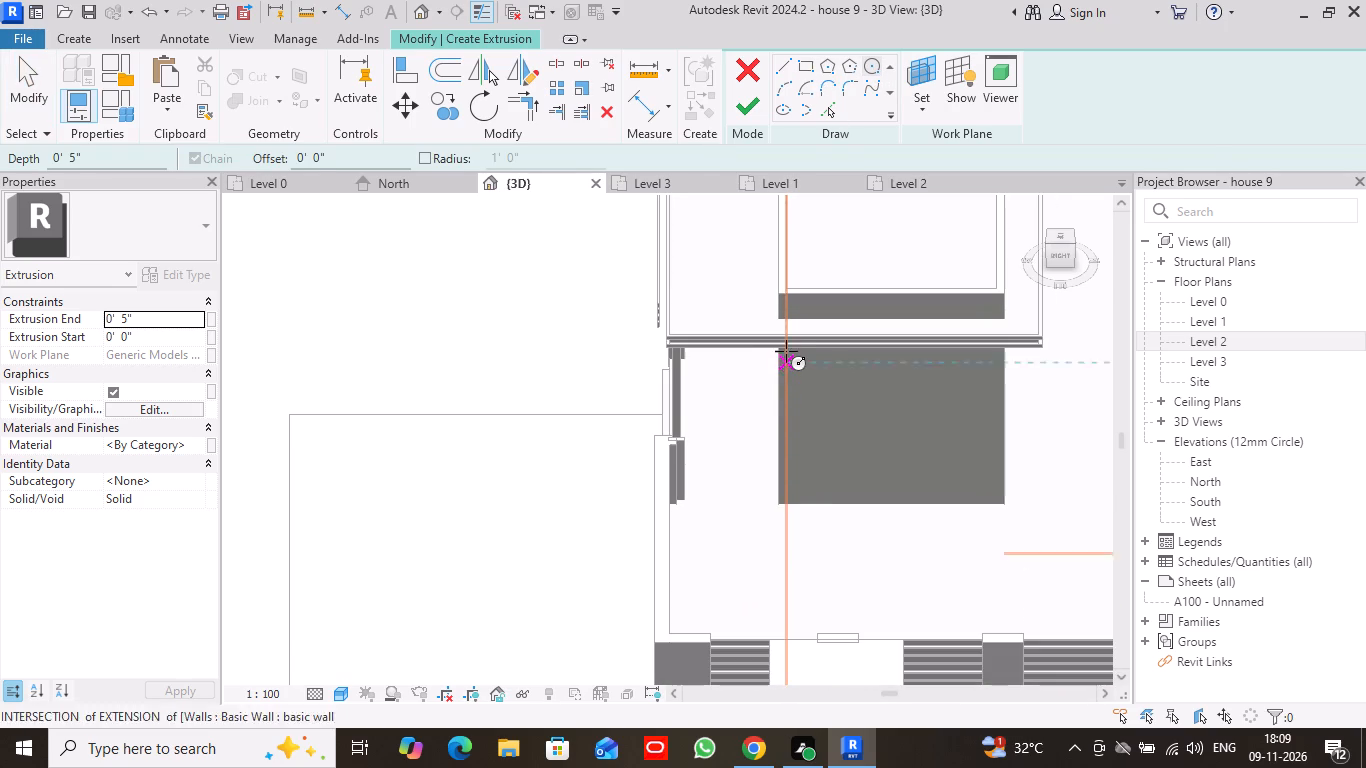
scroll(789, 339, up, 10)
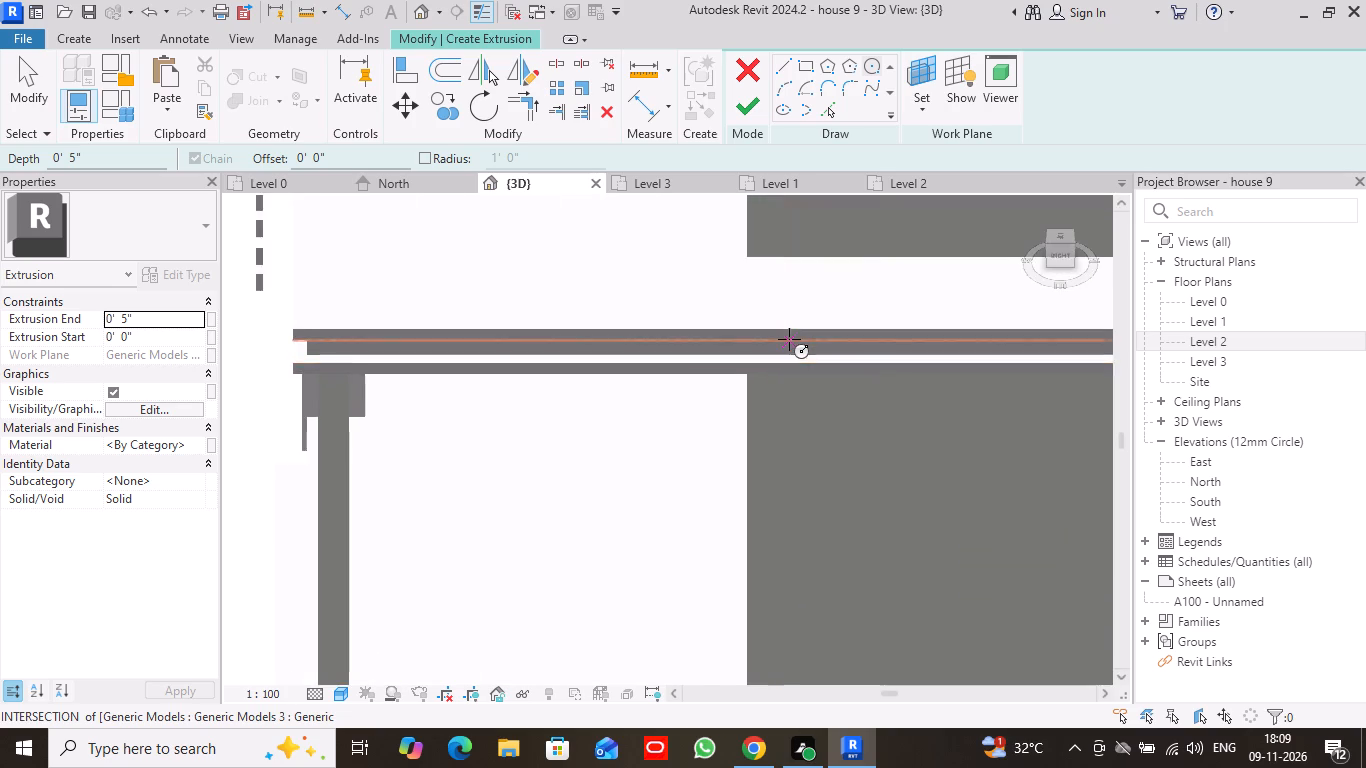
scroll(789, 339, up, 4)
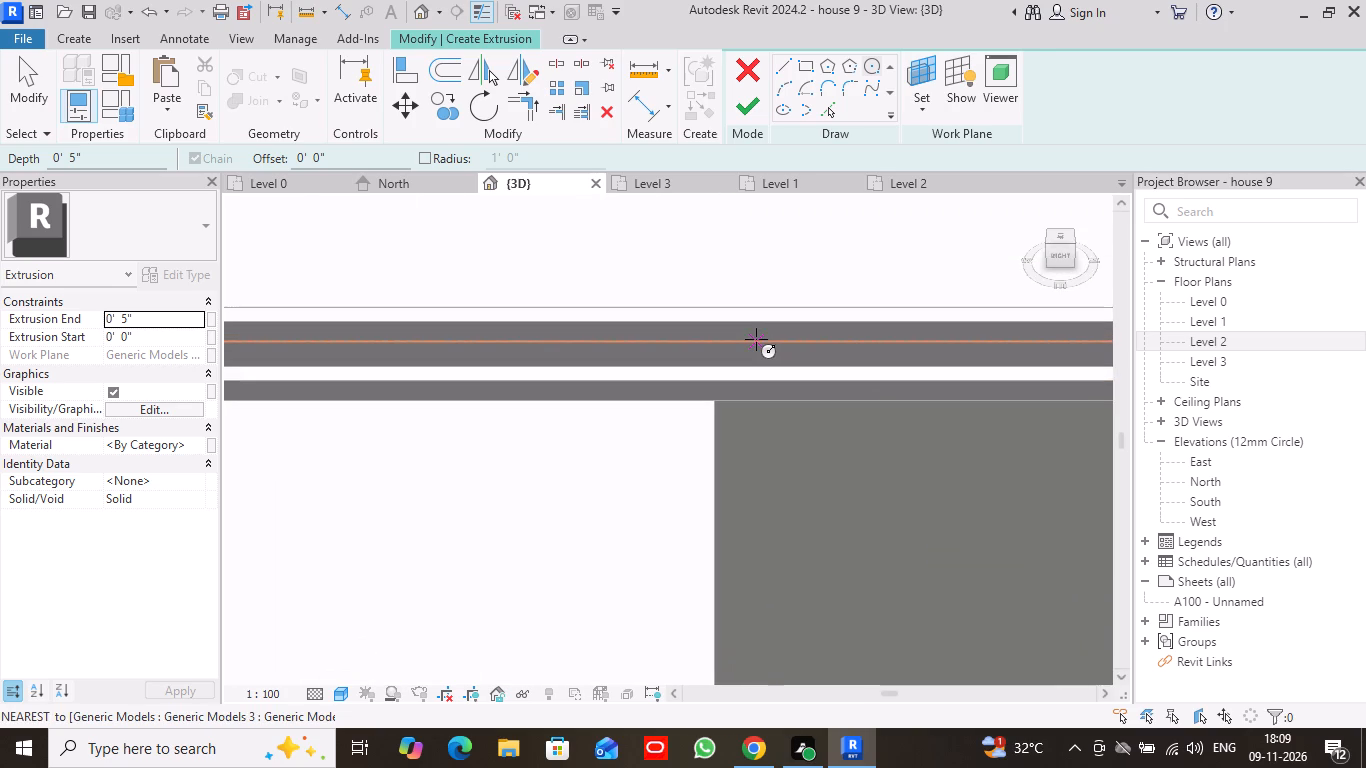
click(756, 339)
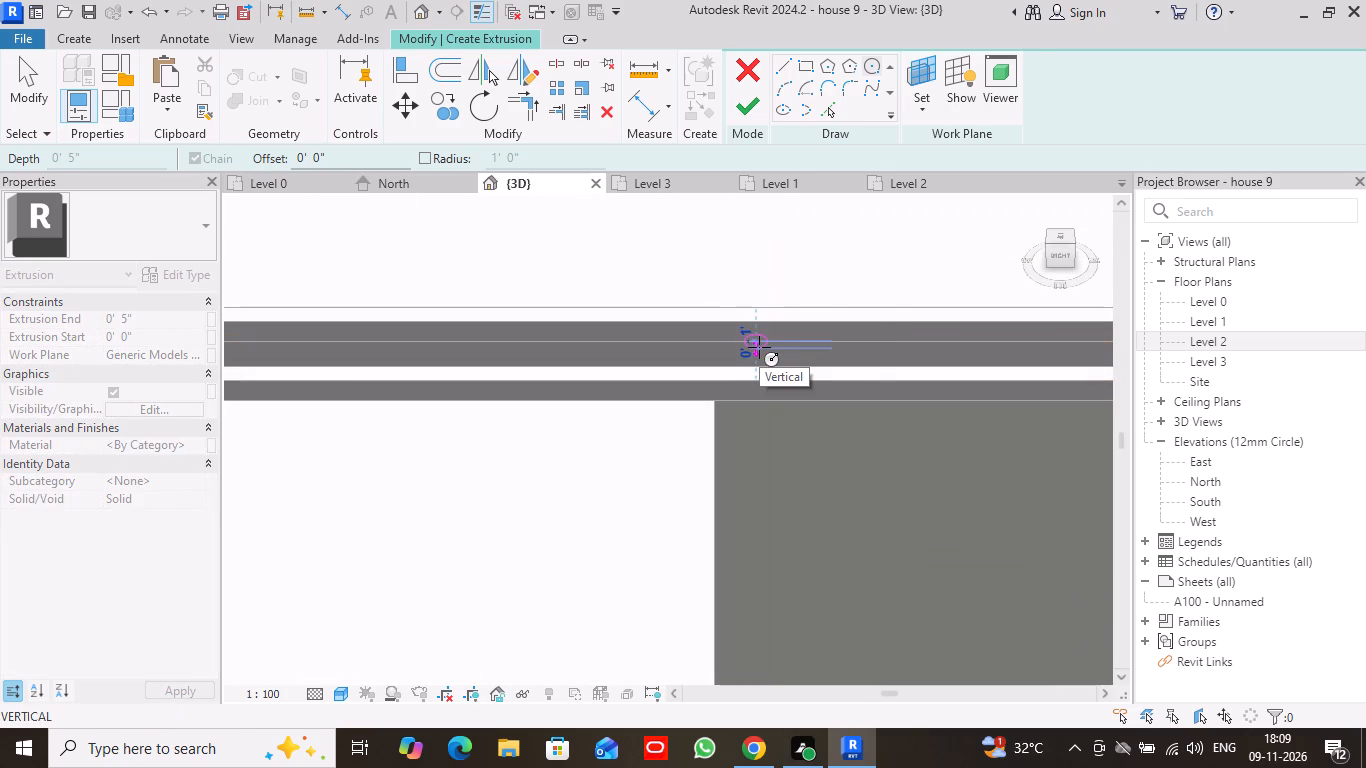
click(759, 347)
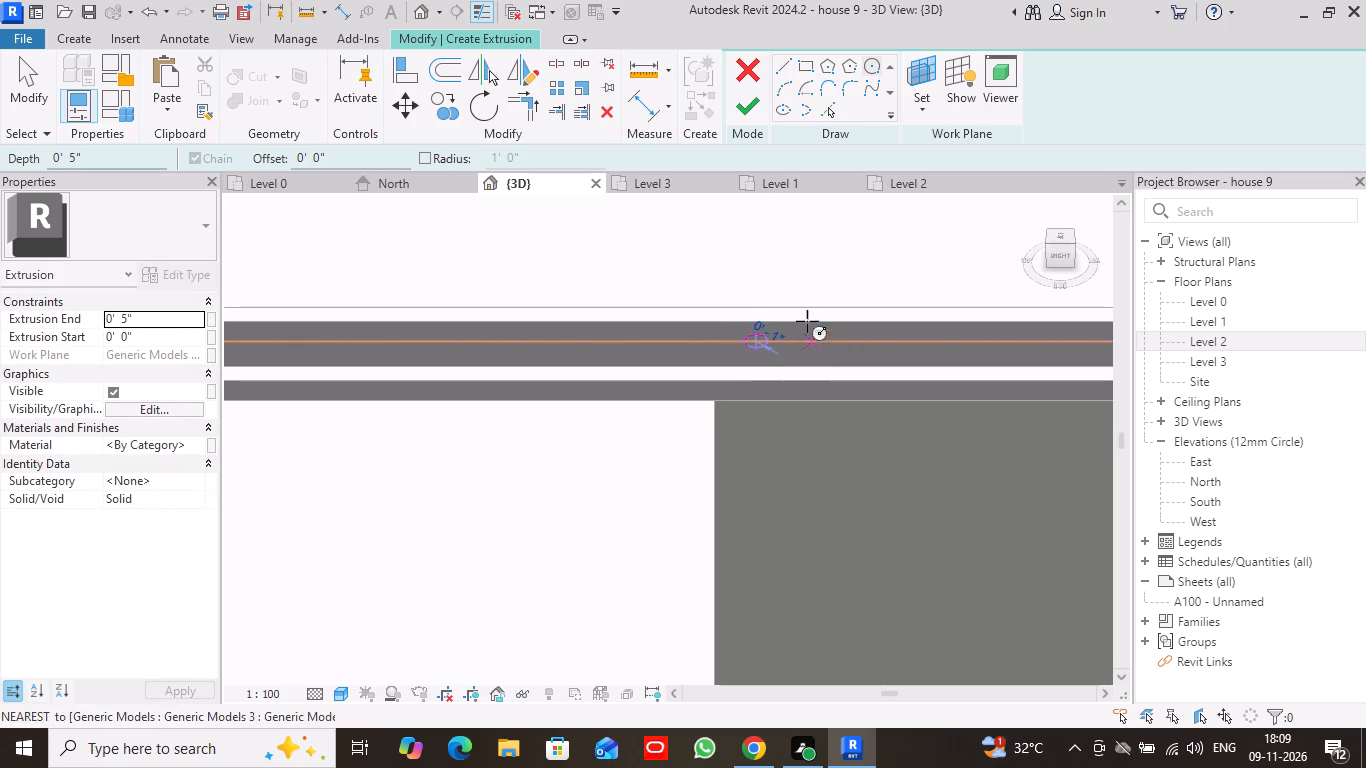
click(29, 71)
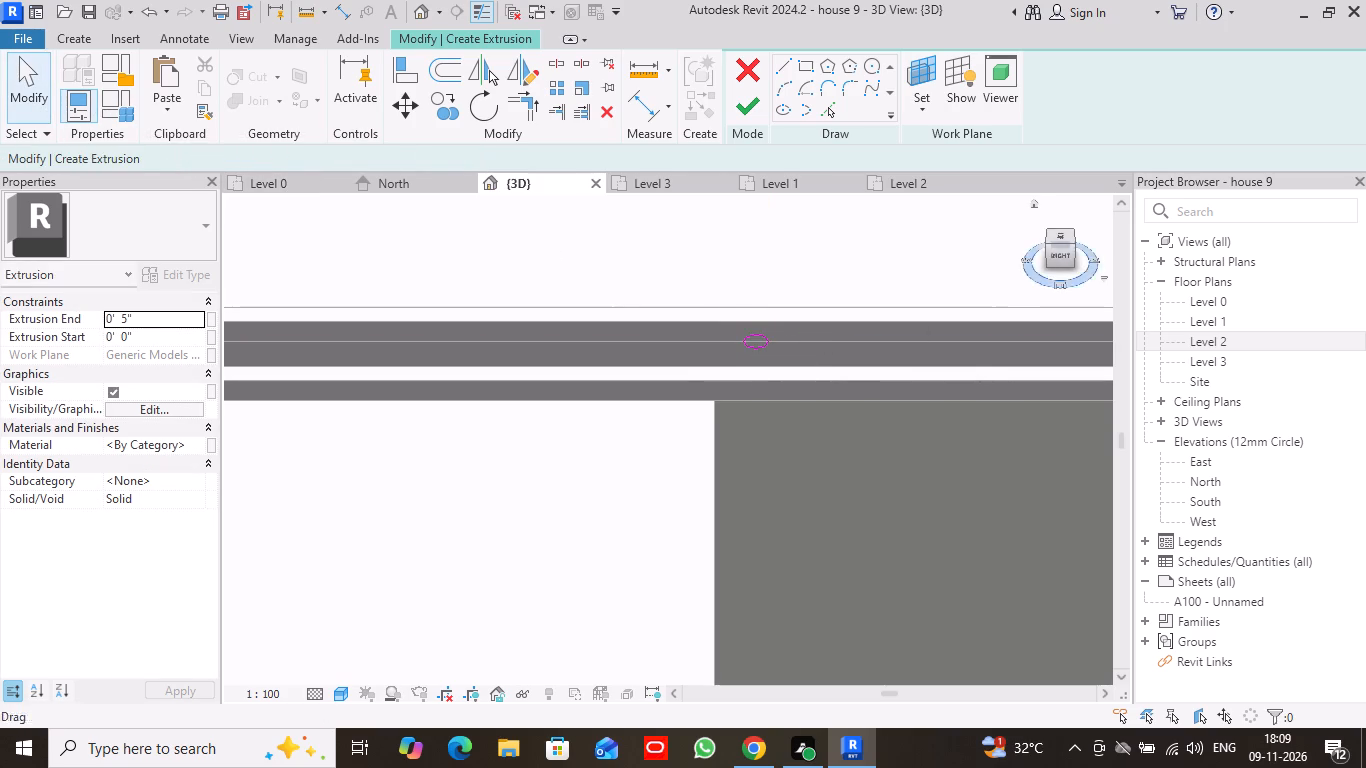
Examine the small circle's placement on the tower roof's edge trim from an angled view and from farther away.
drag(1049, 244, 1108, 267)
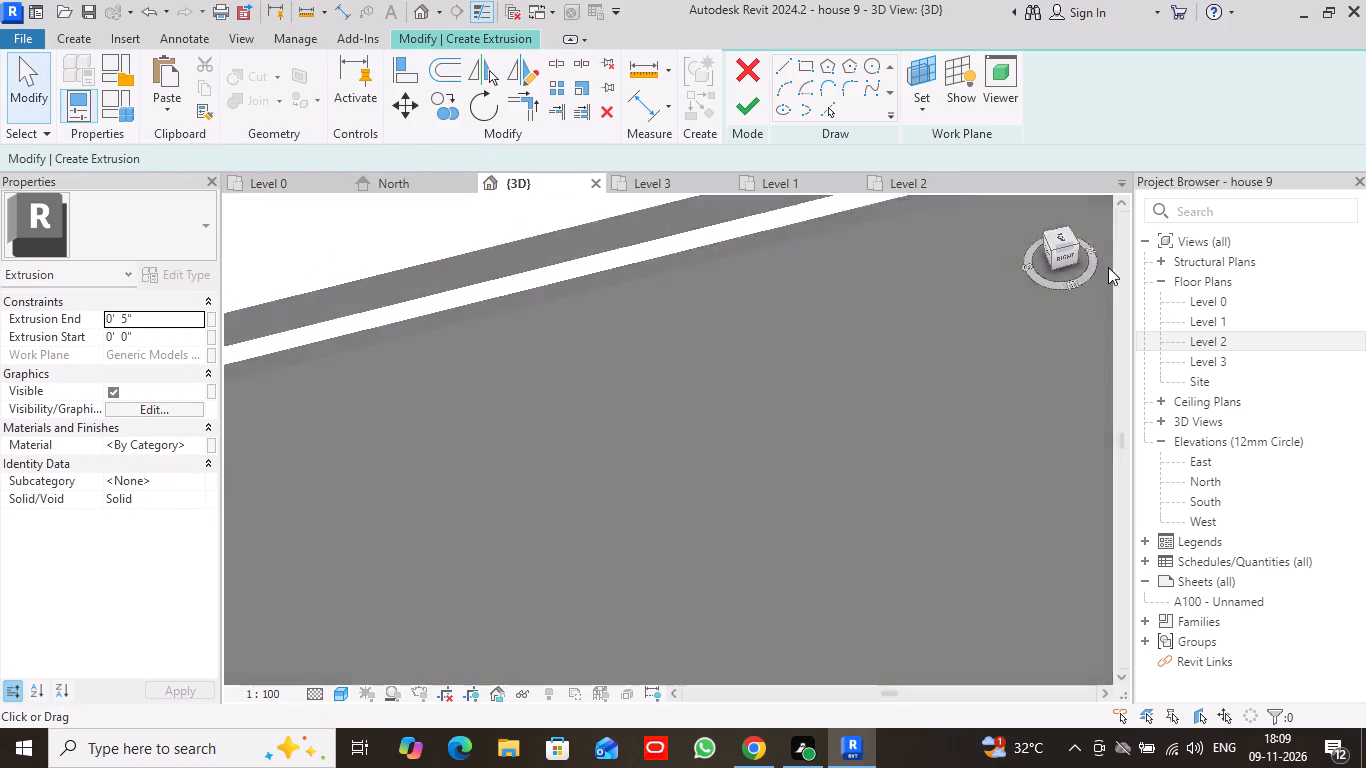
drag(1108, 267, 226, 266)
scroll(82, 415, down, 6)
scroll(360, 480, down, 3)
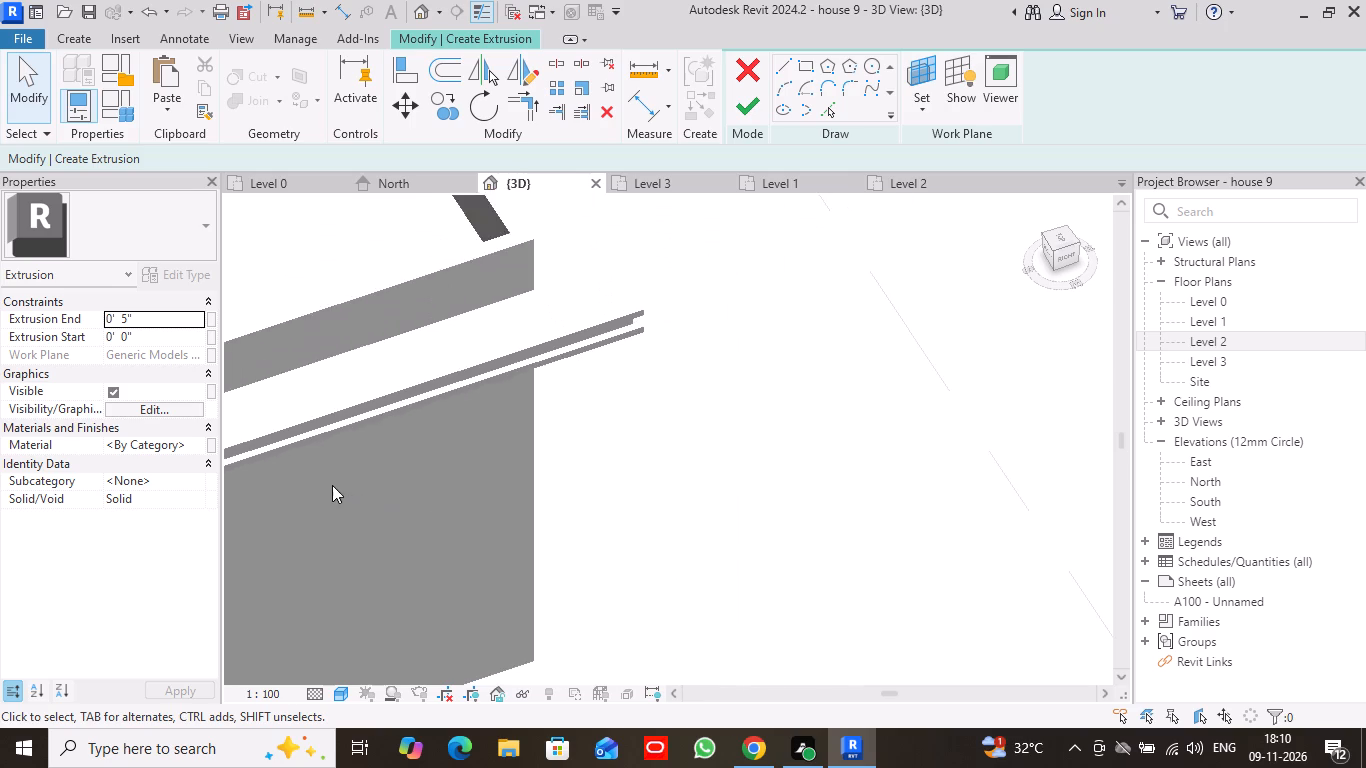
middle_drag(332, 485, 692, 409)
scroll(440, 430, up, 9)
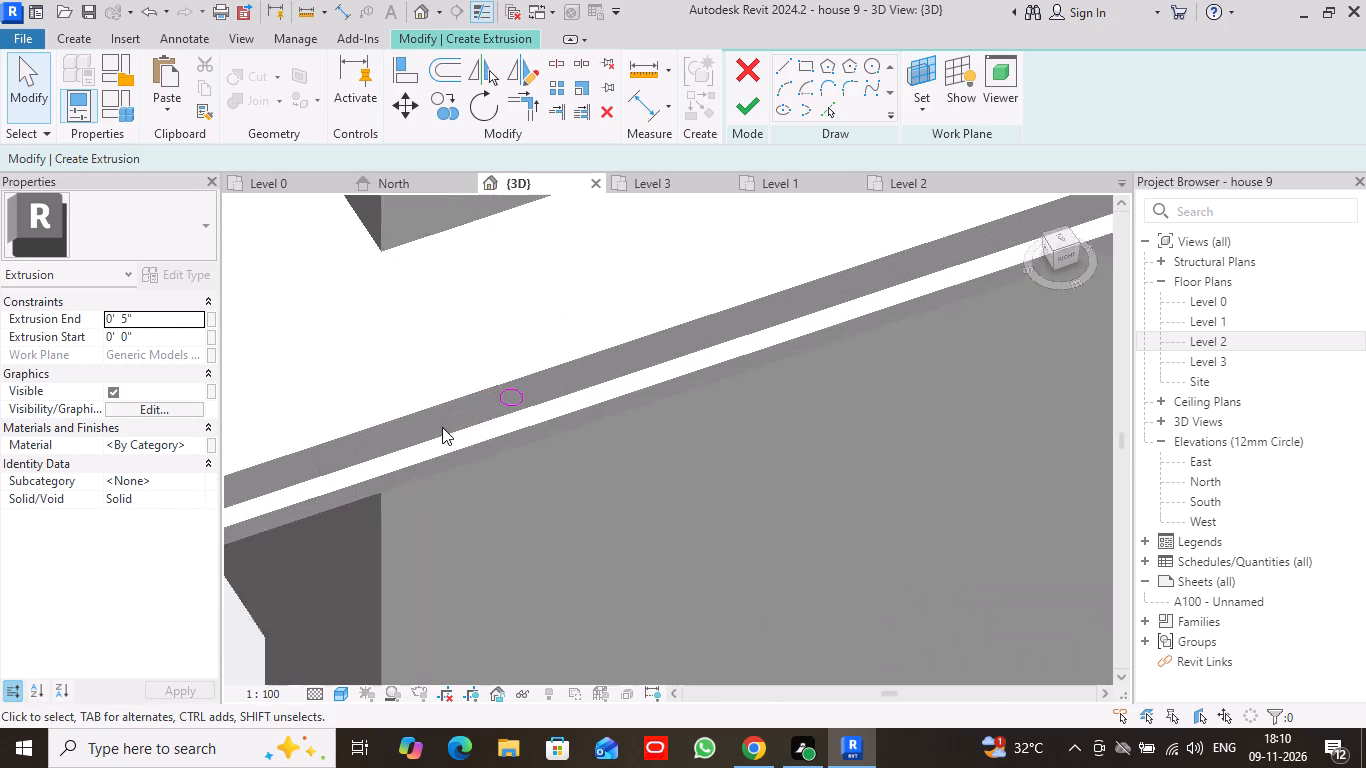
scroll(442, 427, up, 6)
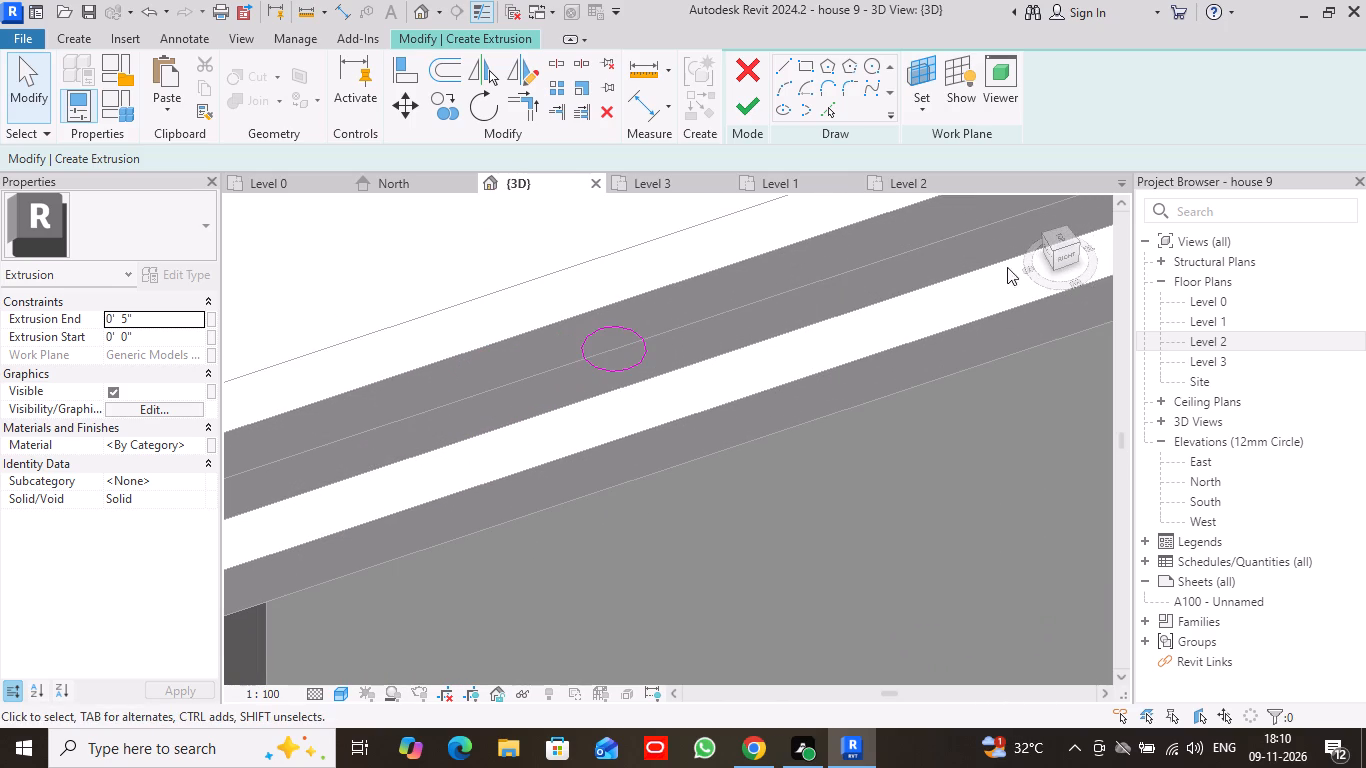
drag(1072, 247, 1003, 258)
scroll(910, 307, down, 1)
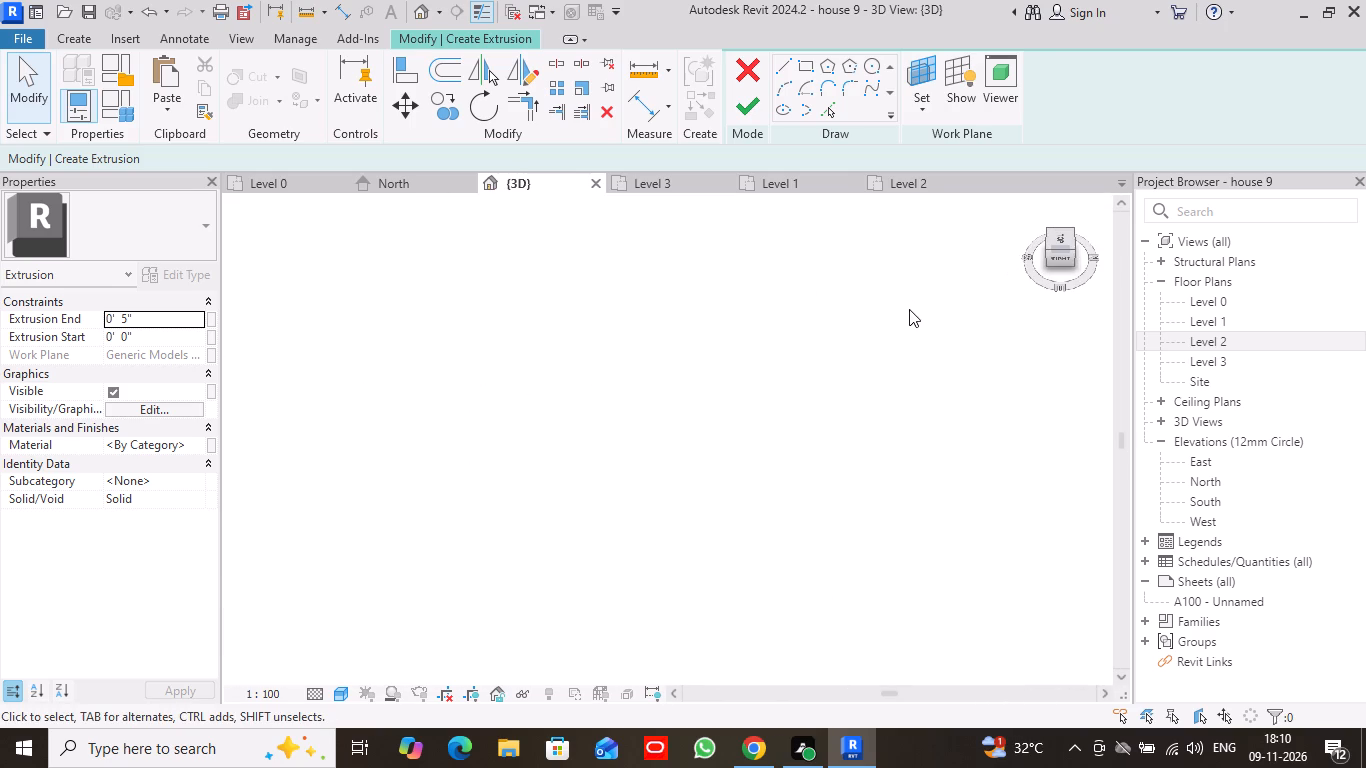
scroll(909, 309, down, 20)
scroll(909, 309, down, 3)
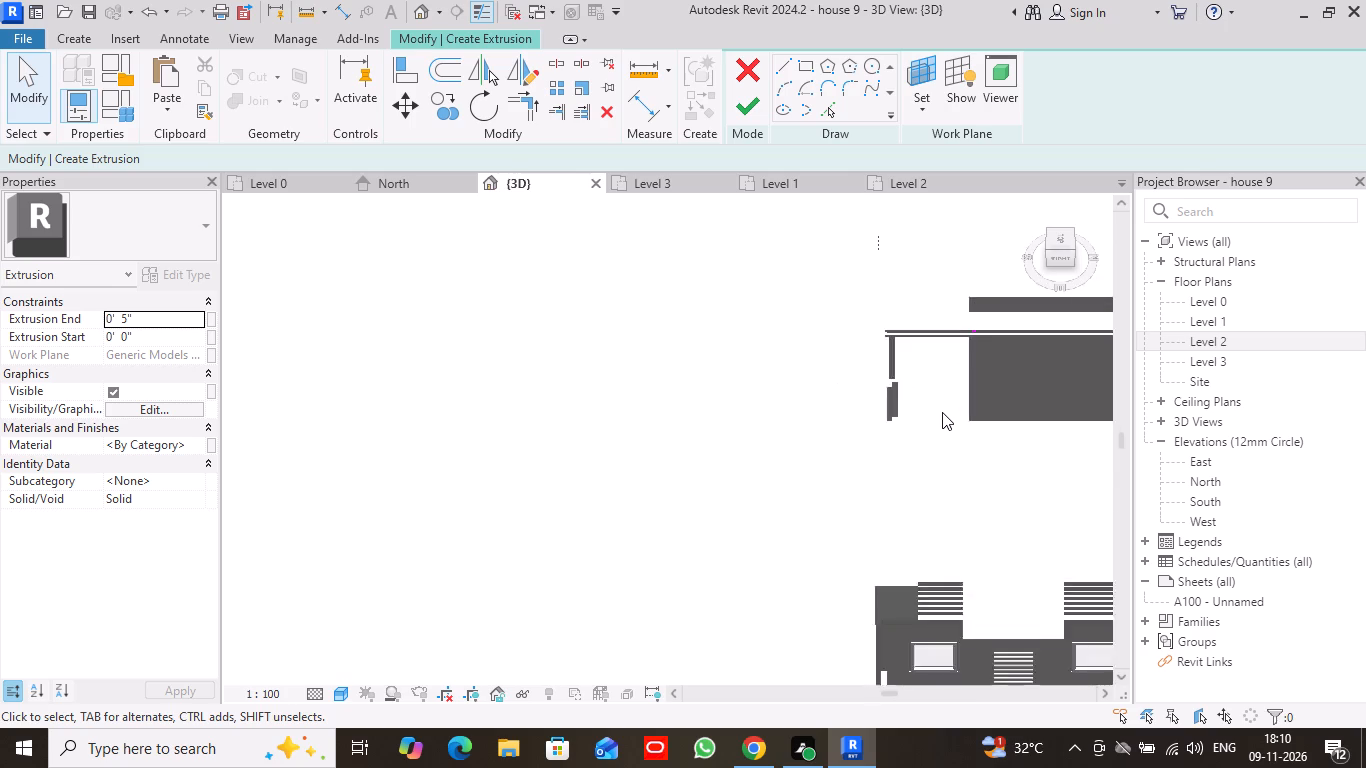
scroll(942, 412, down, 8)
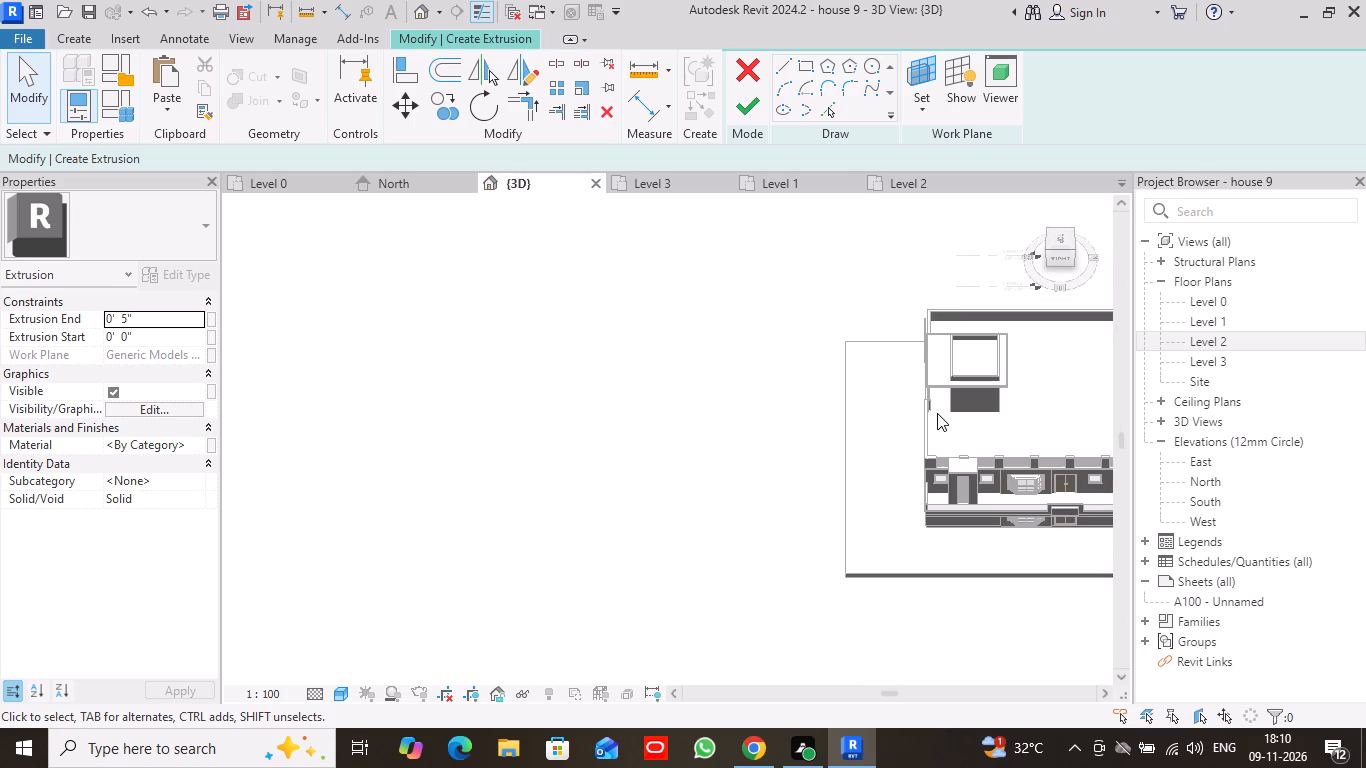
Copy the small circle seven times in a row along the roof's edge trim, spacing the copies about 10" apart.
scroll(937, 413, up, 13)
middle_drag(1064, 315, 817, 361)
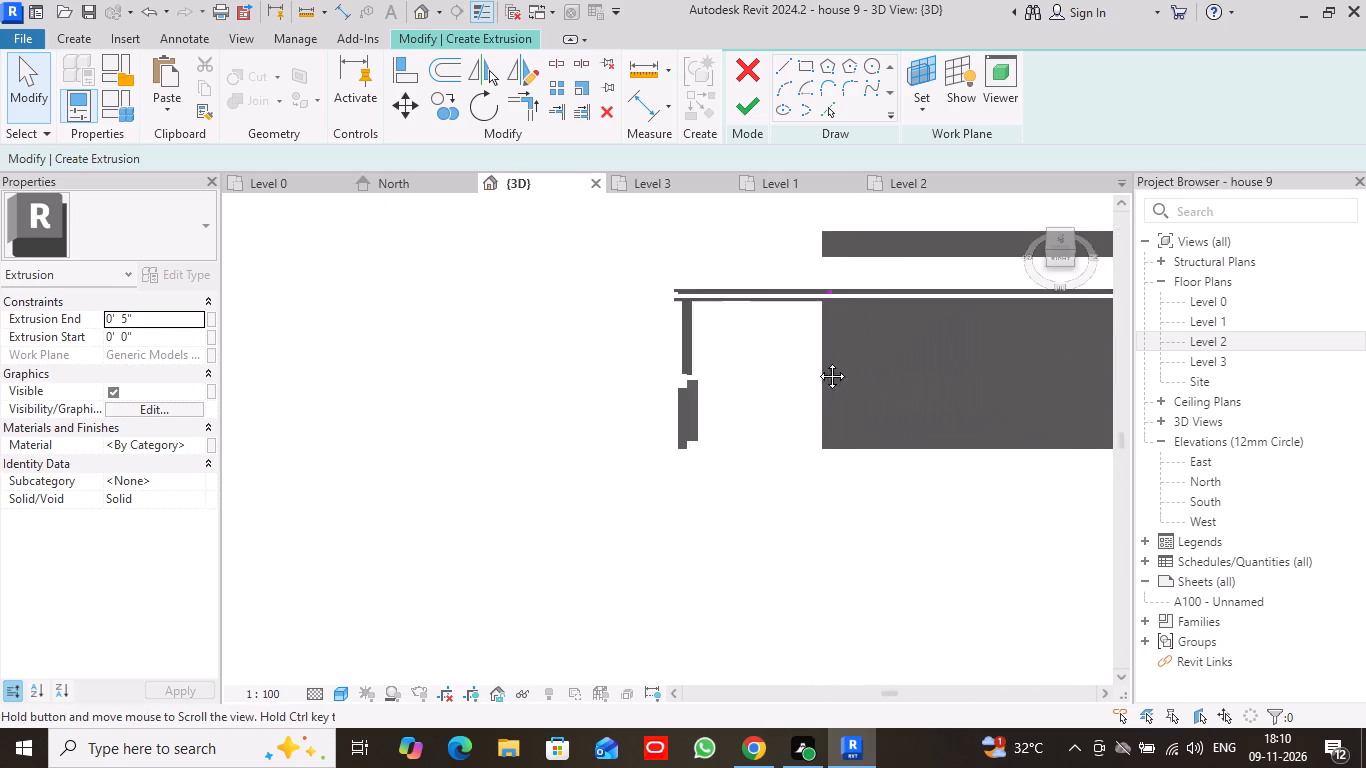
middle_drag(817, 361, 810, 362)
scroll(699, 314, up, 4)
scroll(826, 320, up, 3)
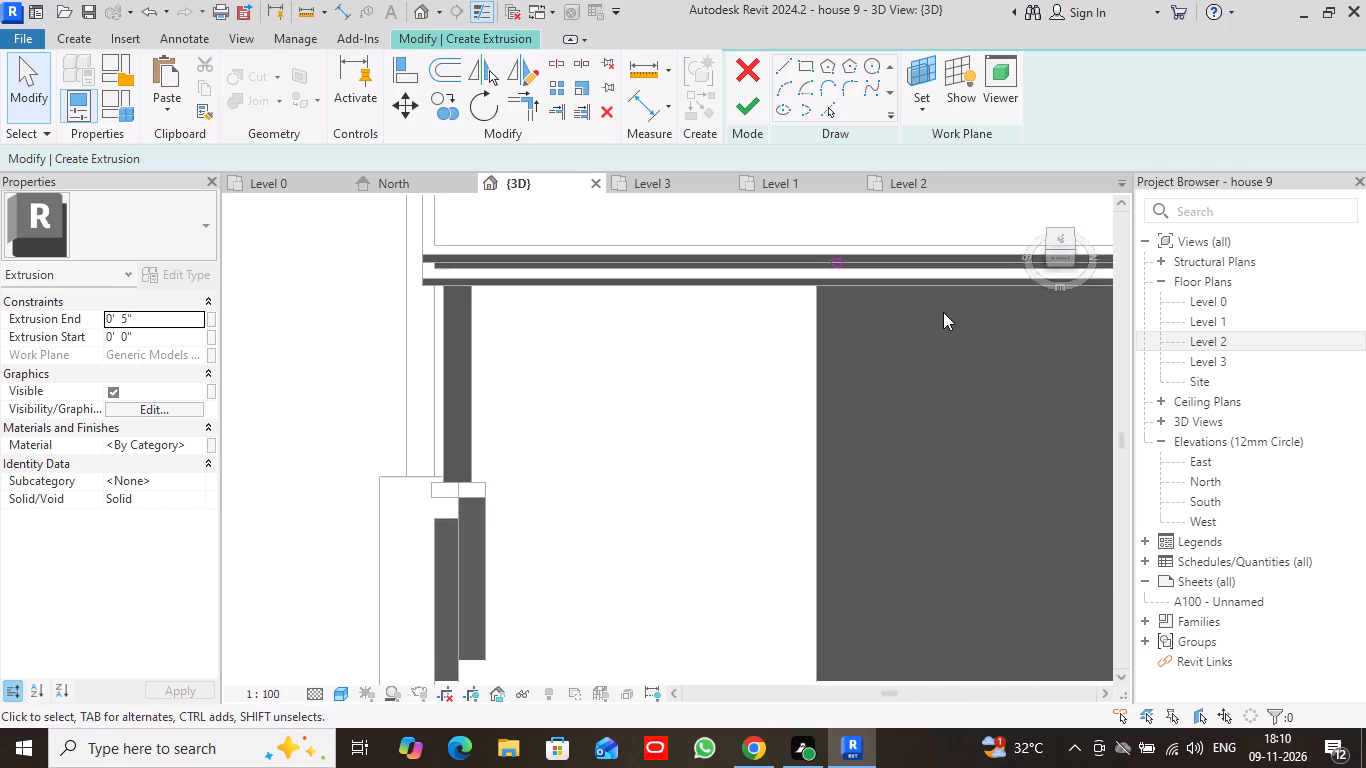
middle_drag(943, 312, 840, 350)
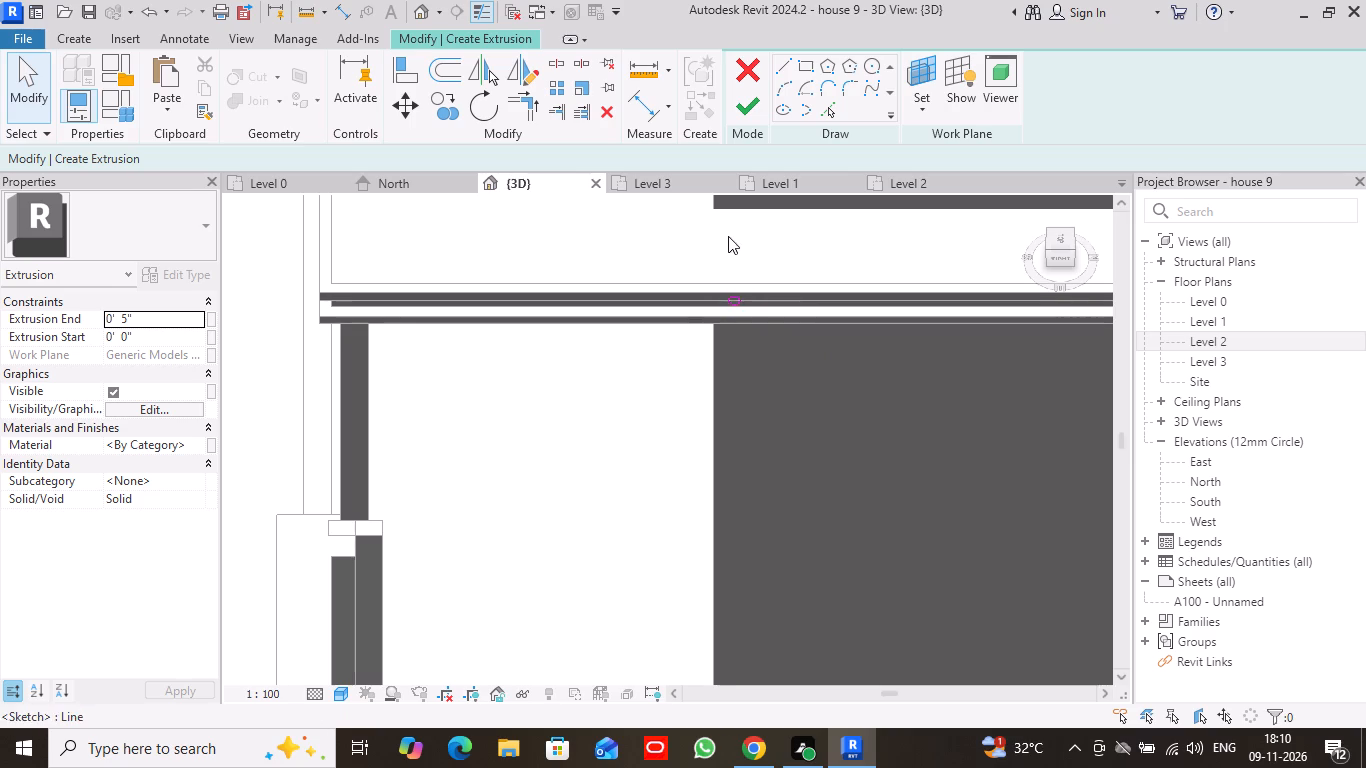
click(452, 106)
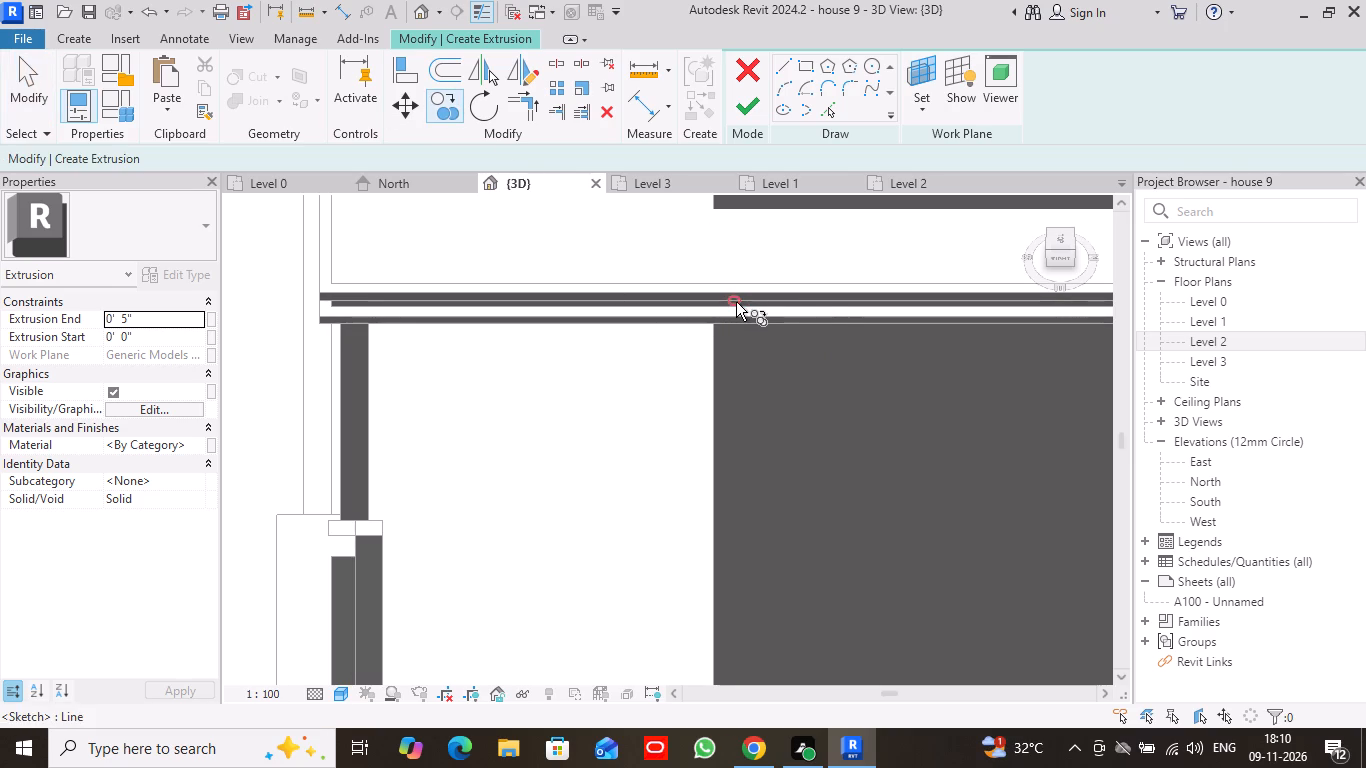
click(736, 302)
key(Return)
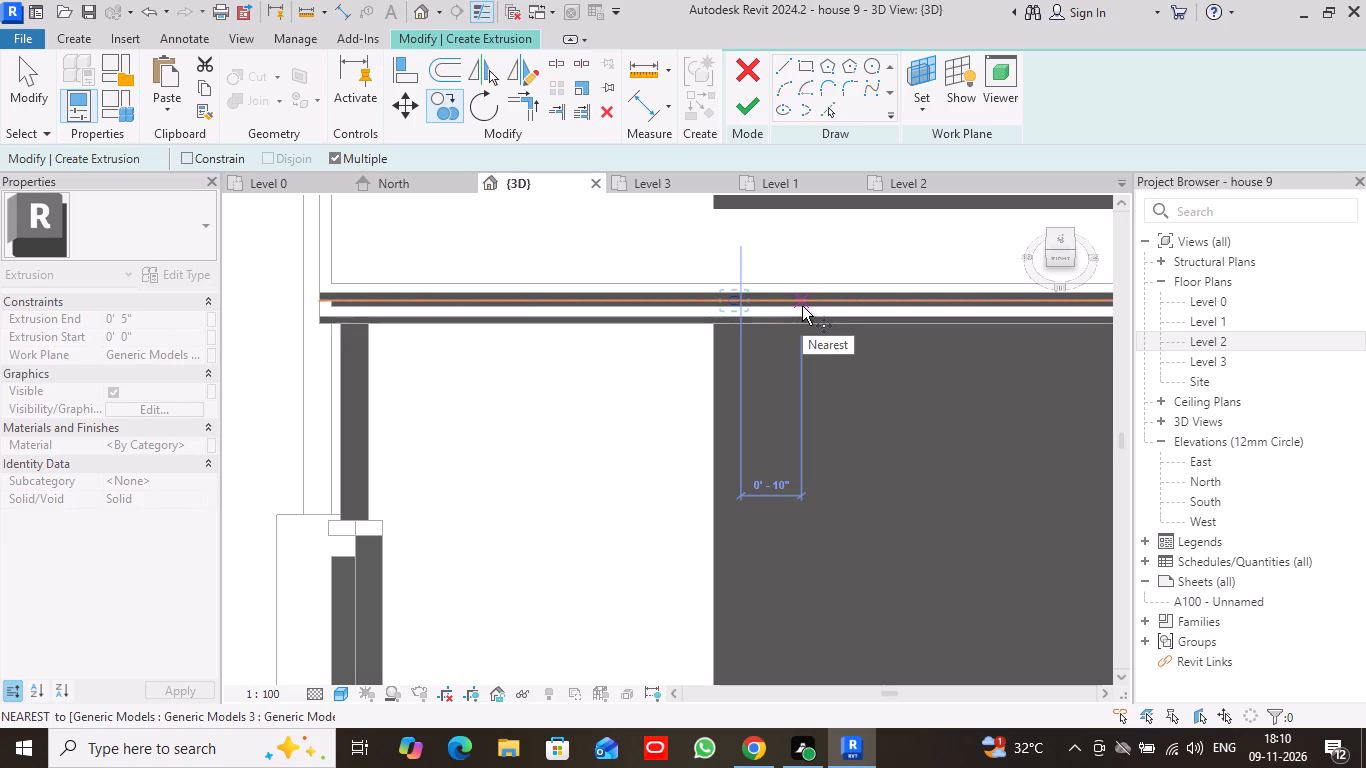
click(802, 306)
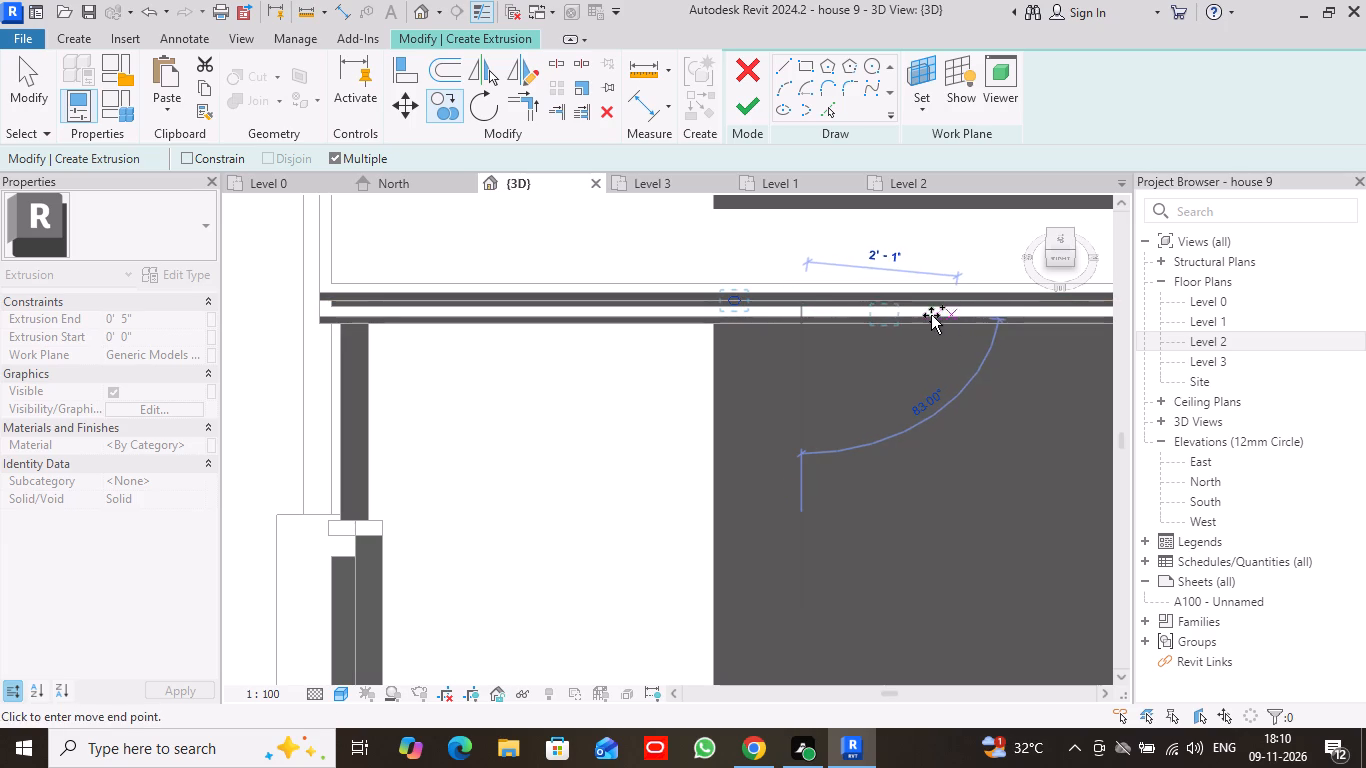
click(860, 299)
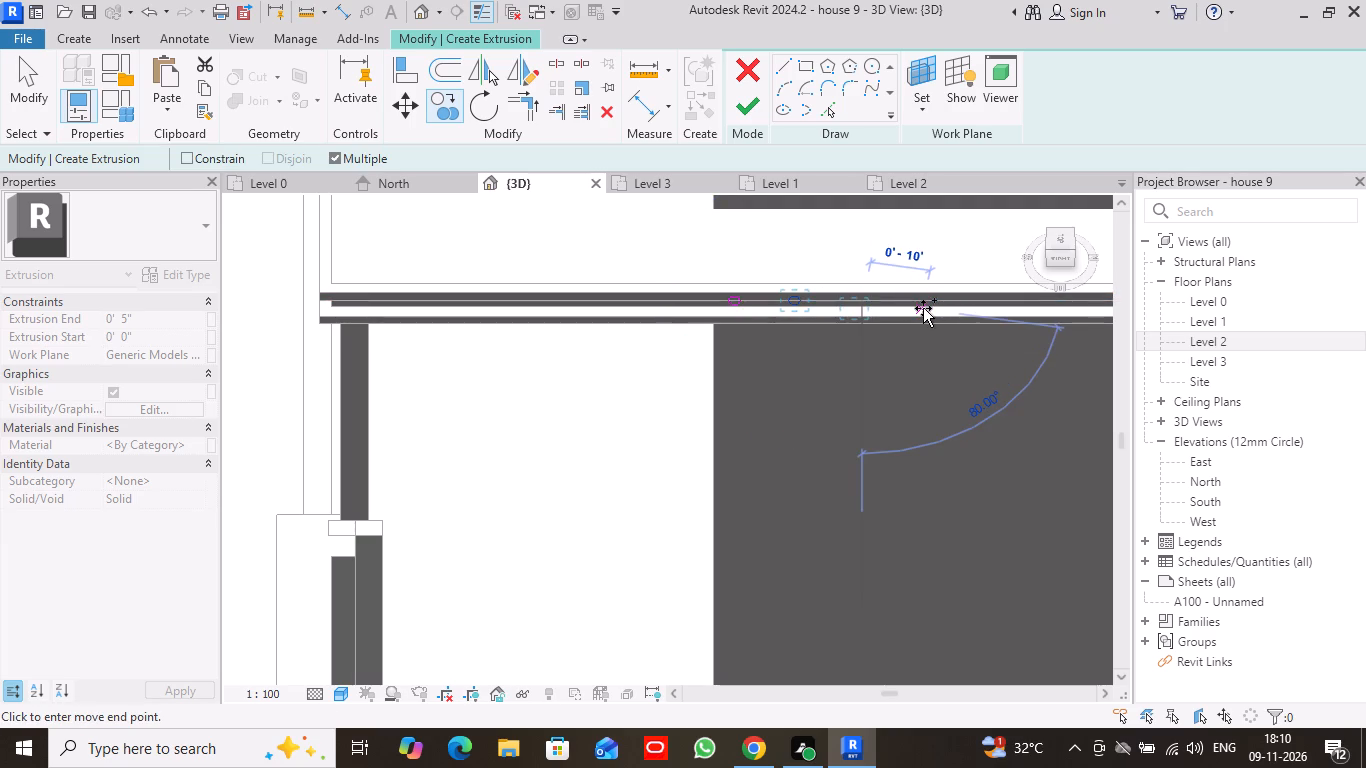
click(922, 300)
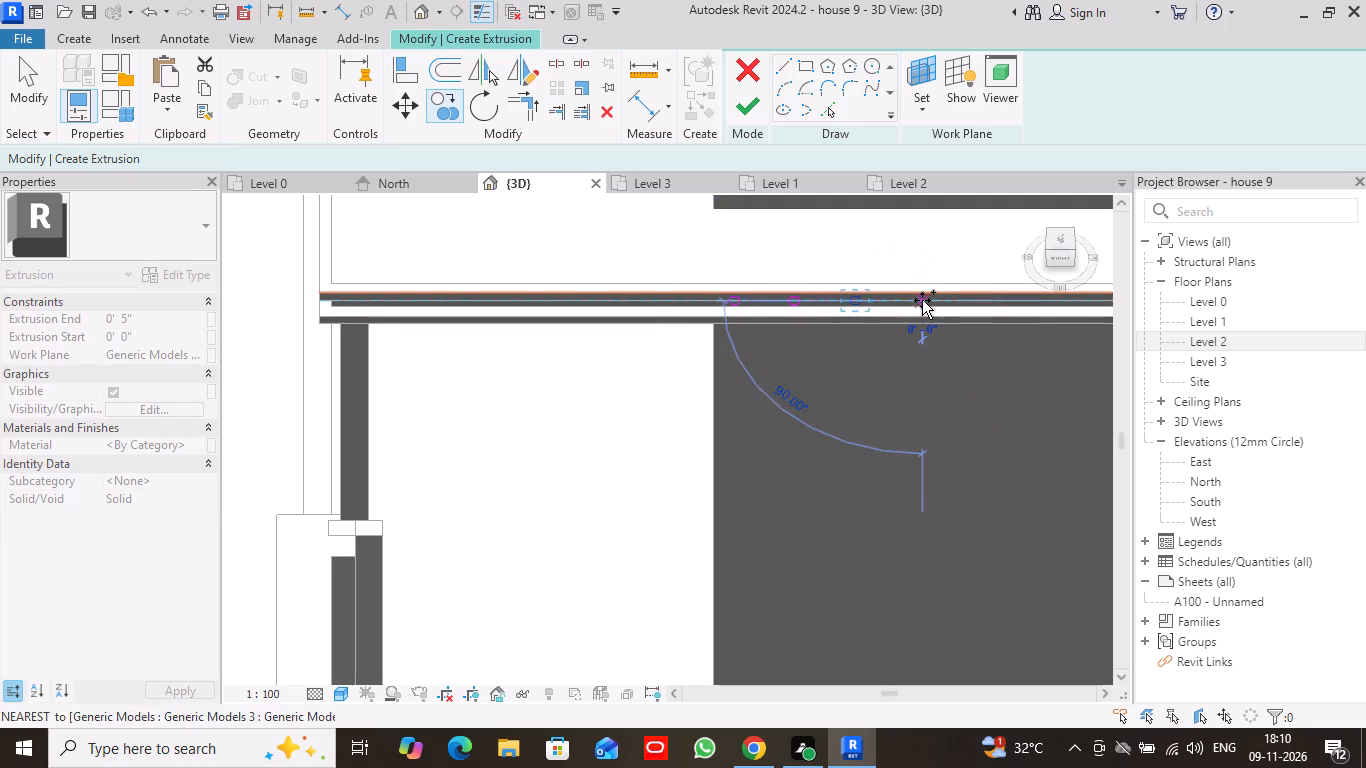
click(982, 307)
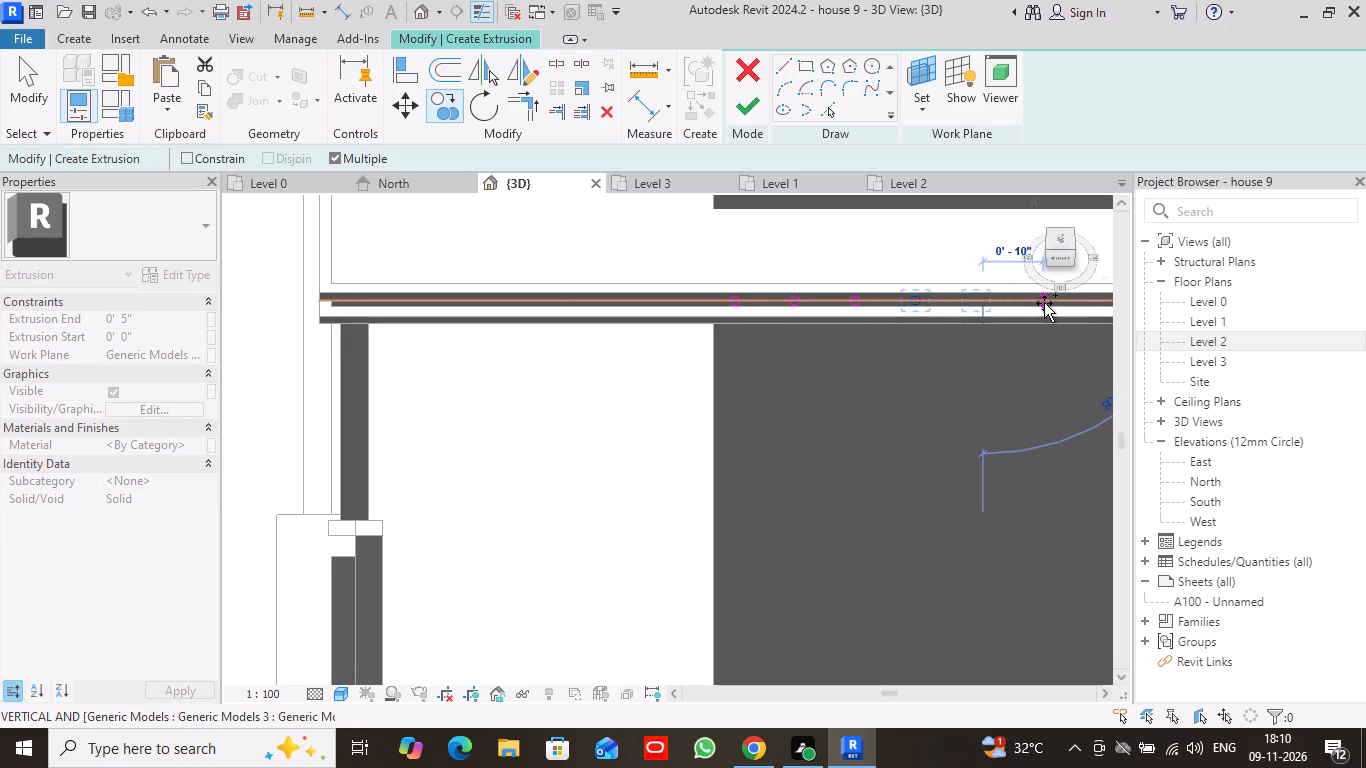
click(1044, 303)
middle_drag(1042, 303, 899, 320)
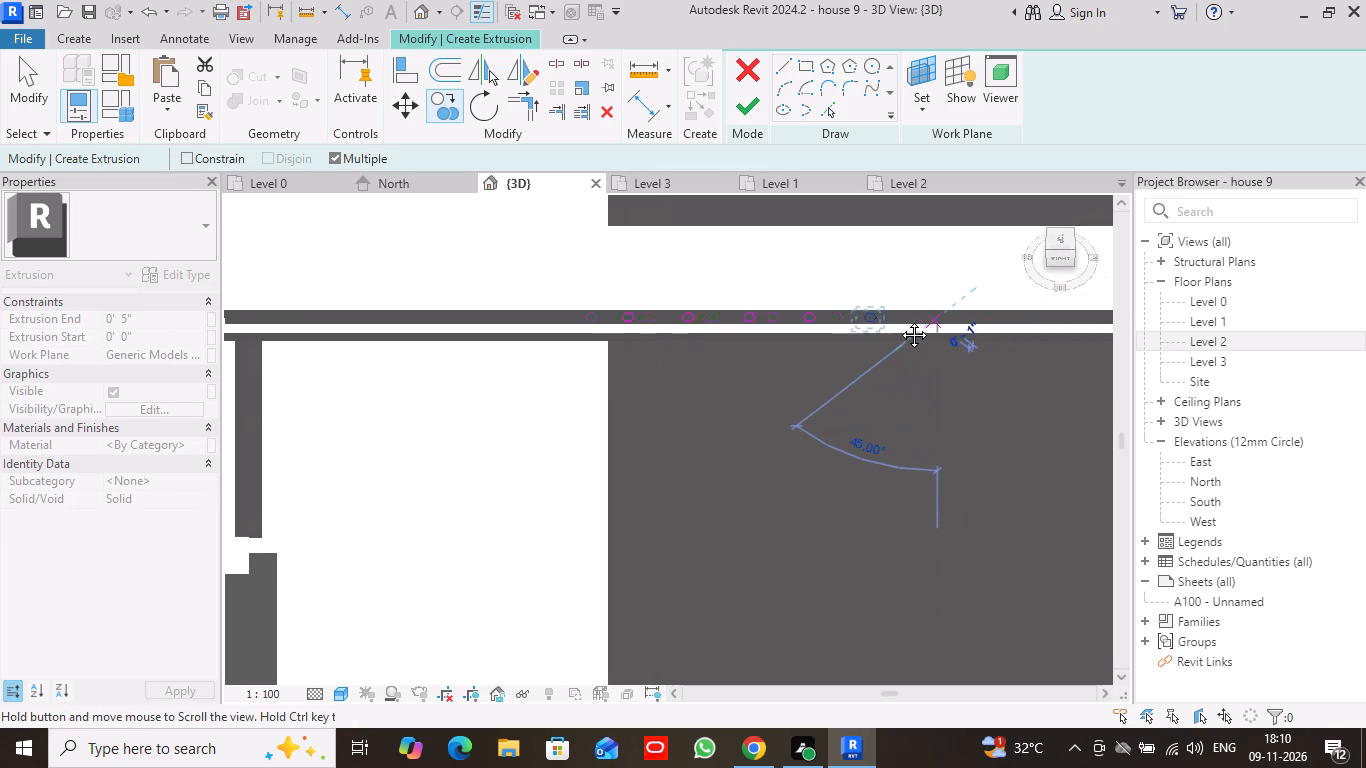
middle_drag(899, 320, 843, 320)
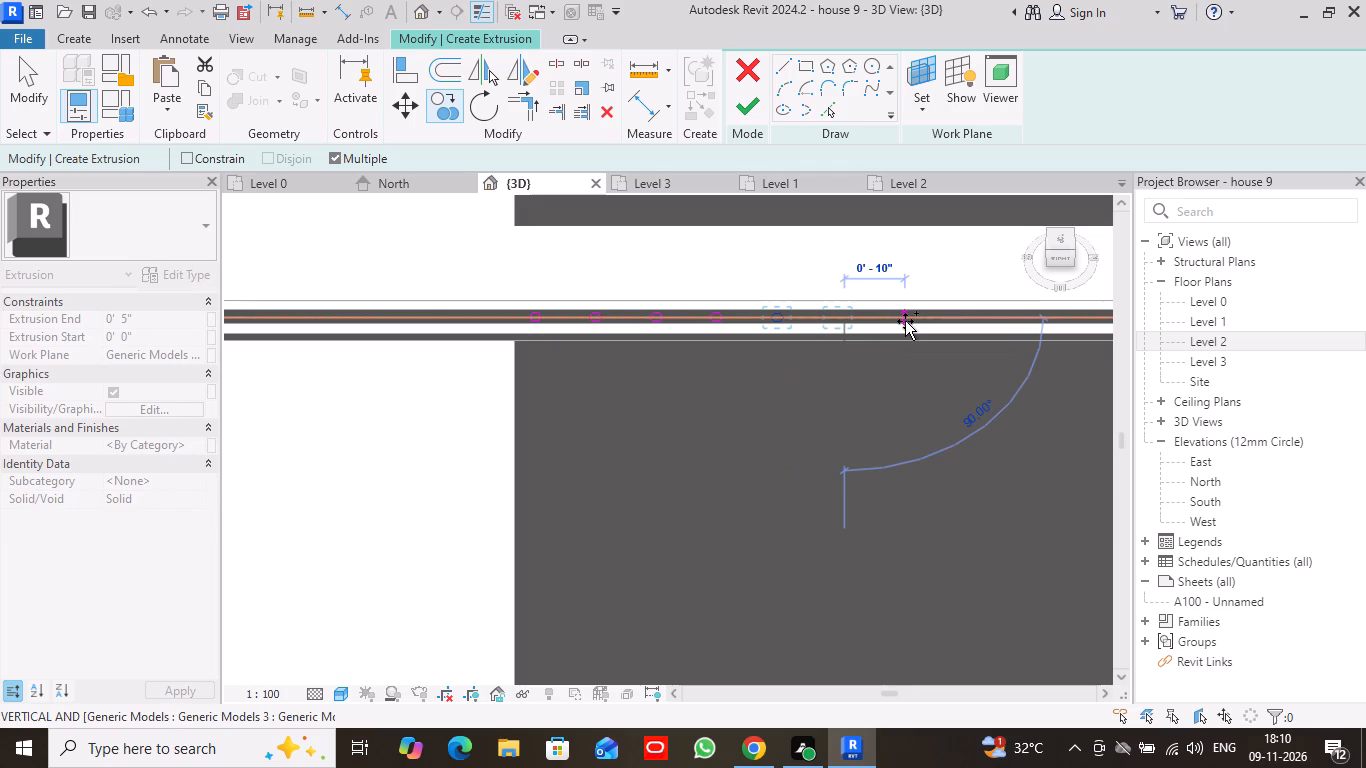
click(904, 323)
click(966, 317)
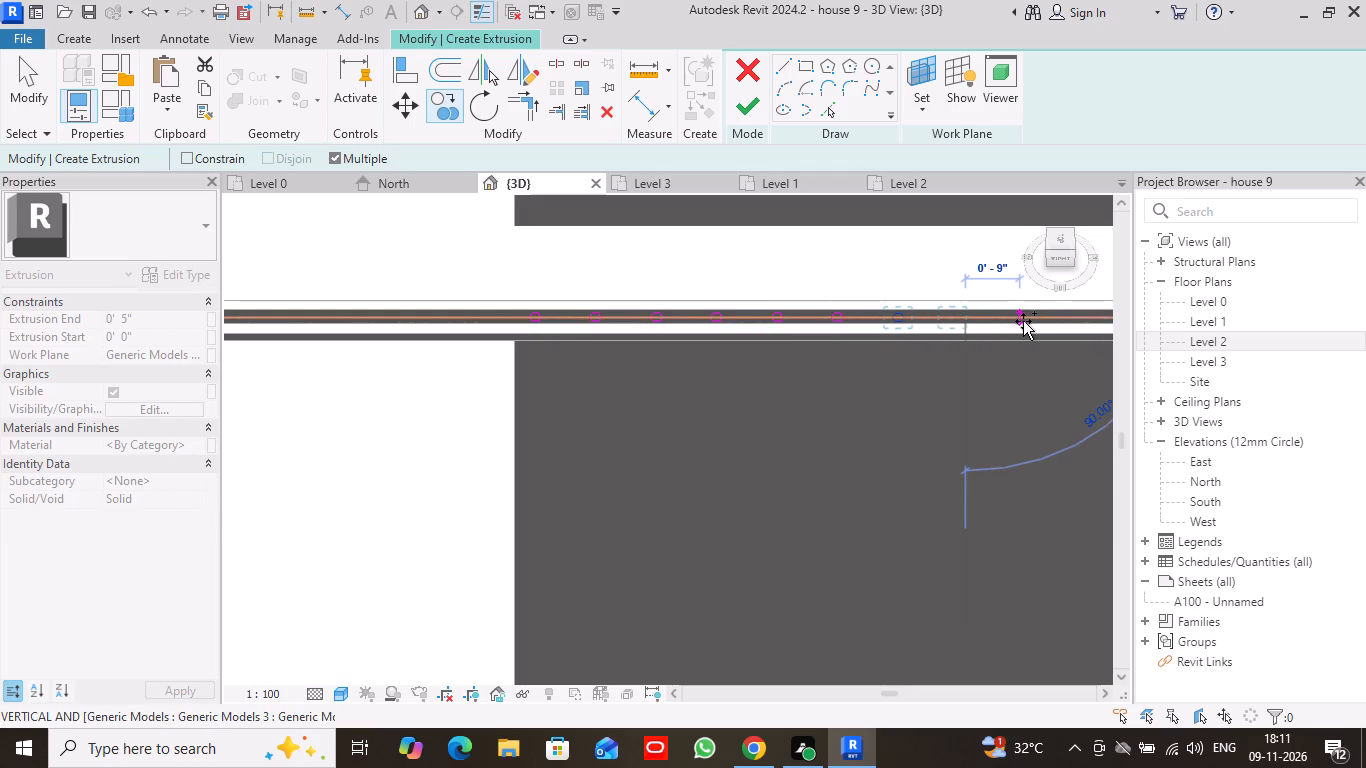
click(1023, 321)
scroll(1017, 341, down, 9)
middle_drag(1004, 456, 980, 426)
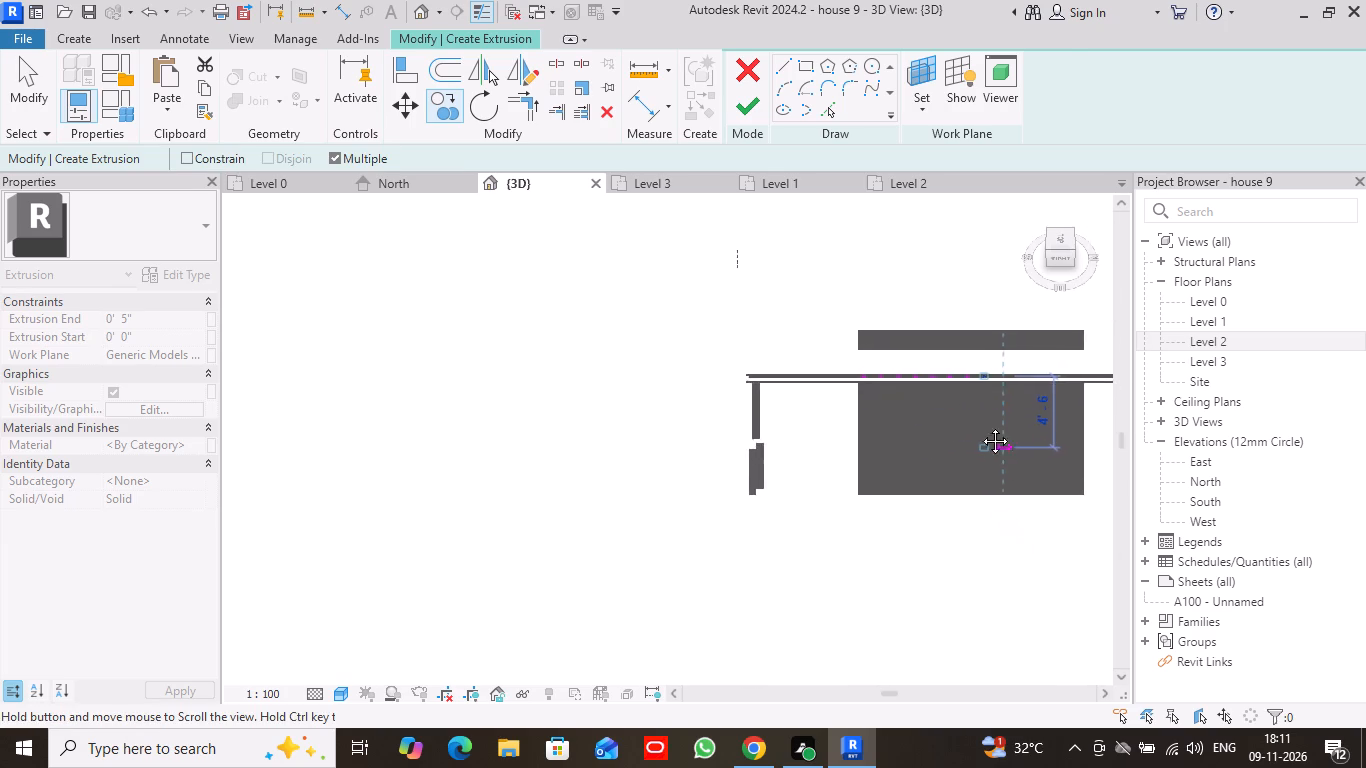
middle_drag(980, 426, 900, 279)
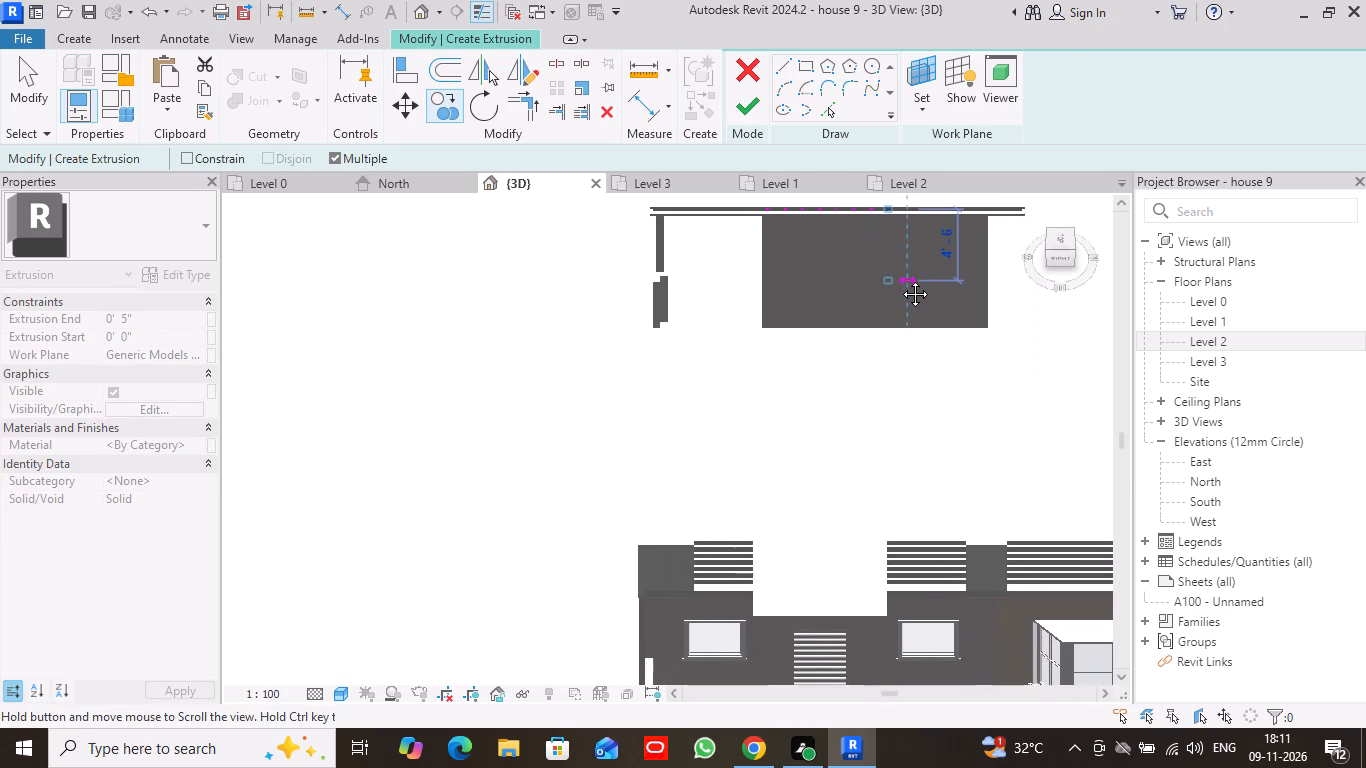
middle_drag(900, 279, 905, 315)
scroll(906, 250, up, 5)
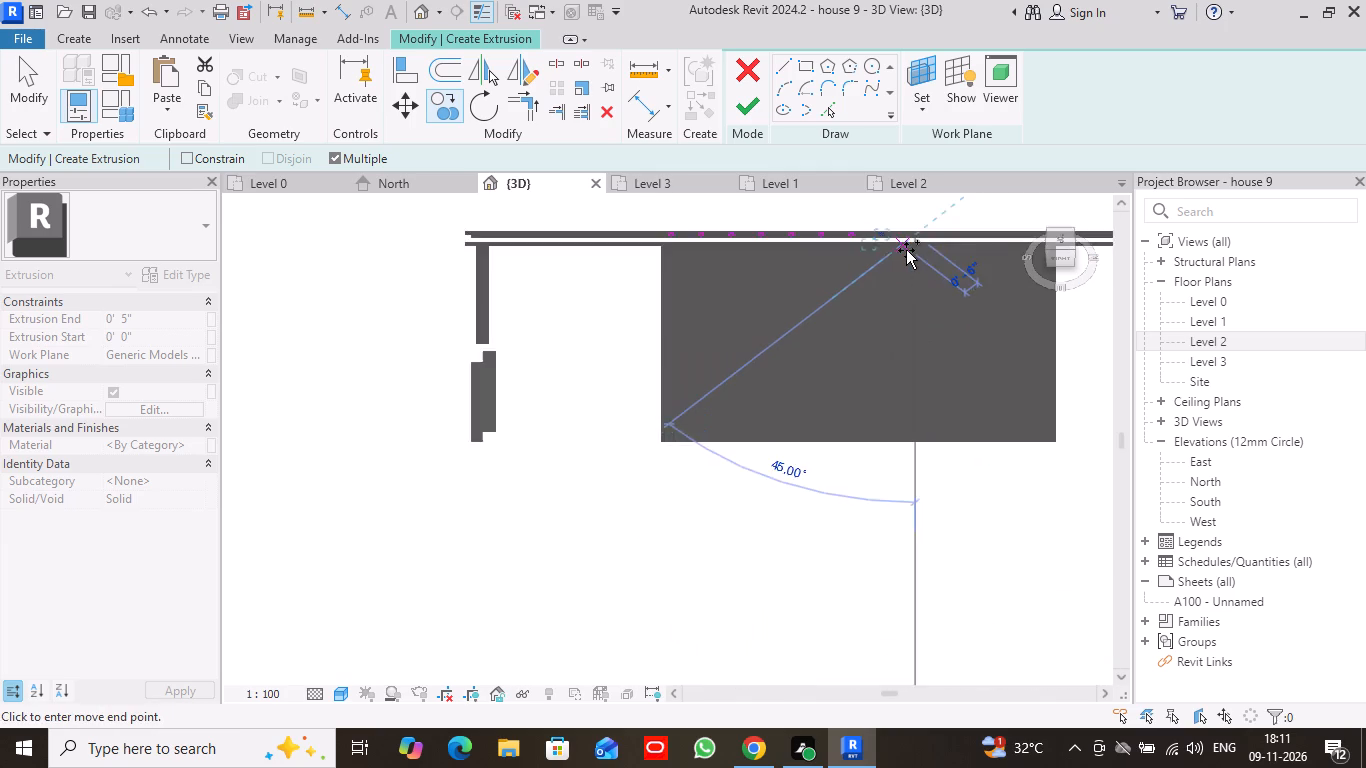
scroll(906, 250, up, 4)
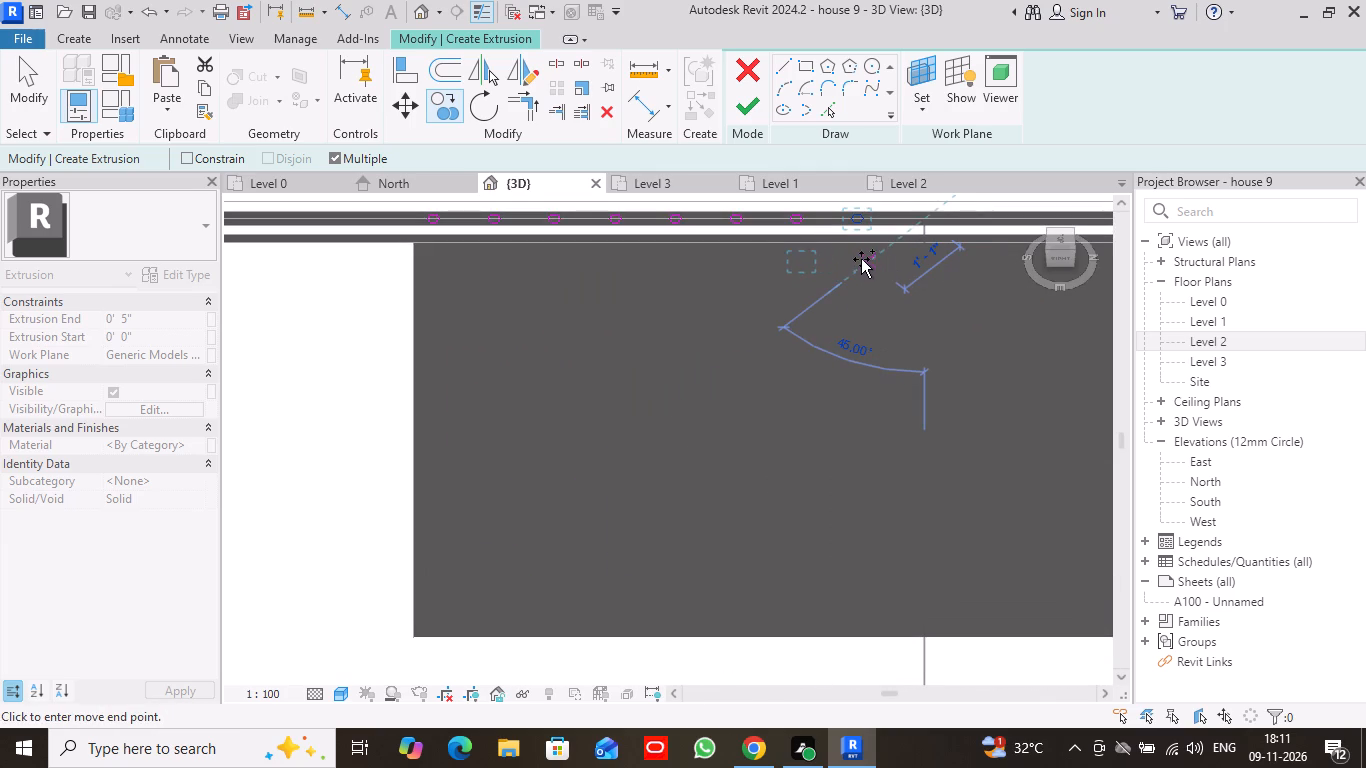
click(30, 74)
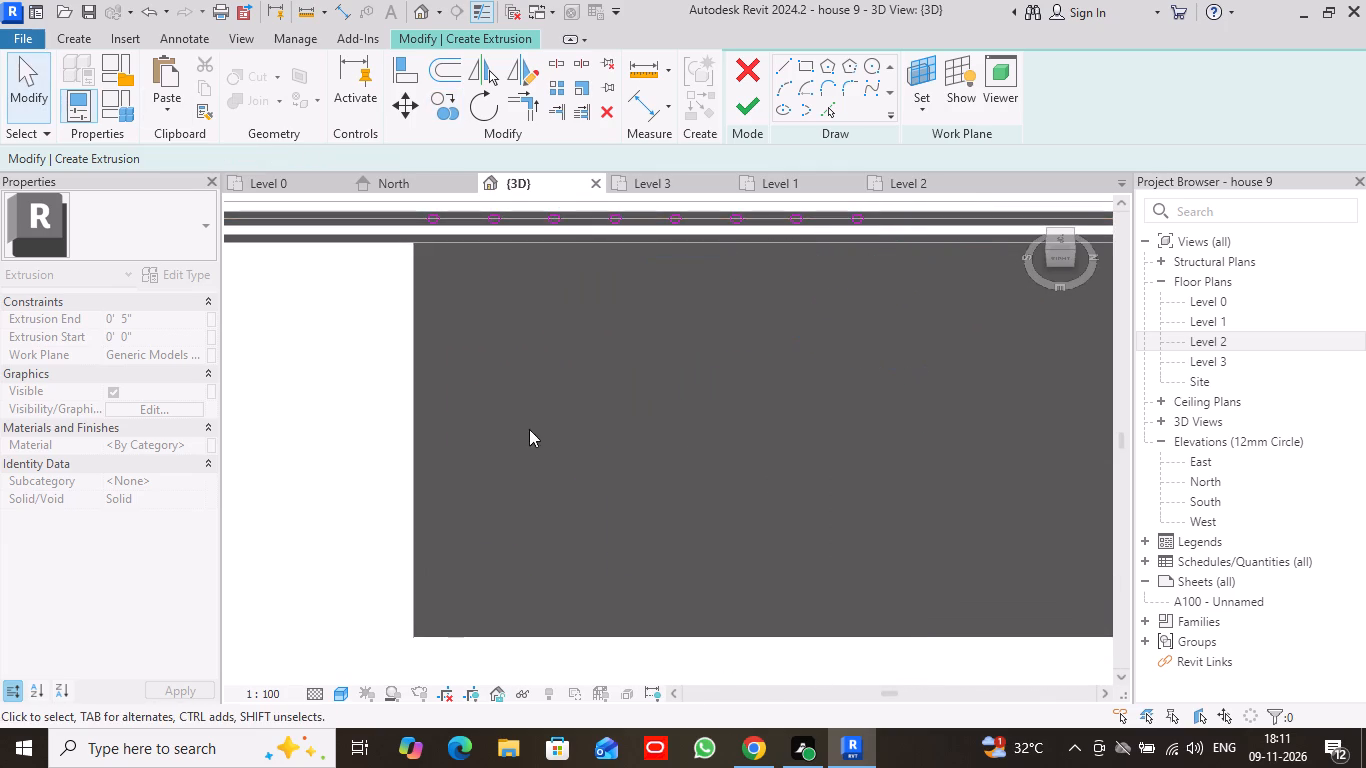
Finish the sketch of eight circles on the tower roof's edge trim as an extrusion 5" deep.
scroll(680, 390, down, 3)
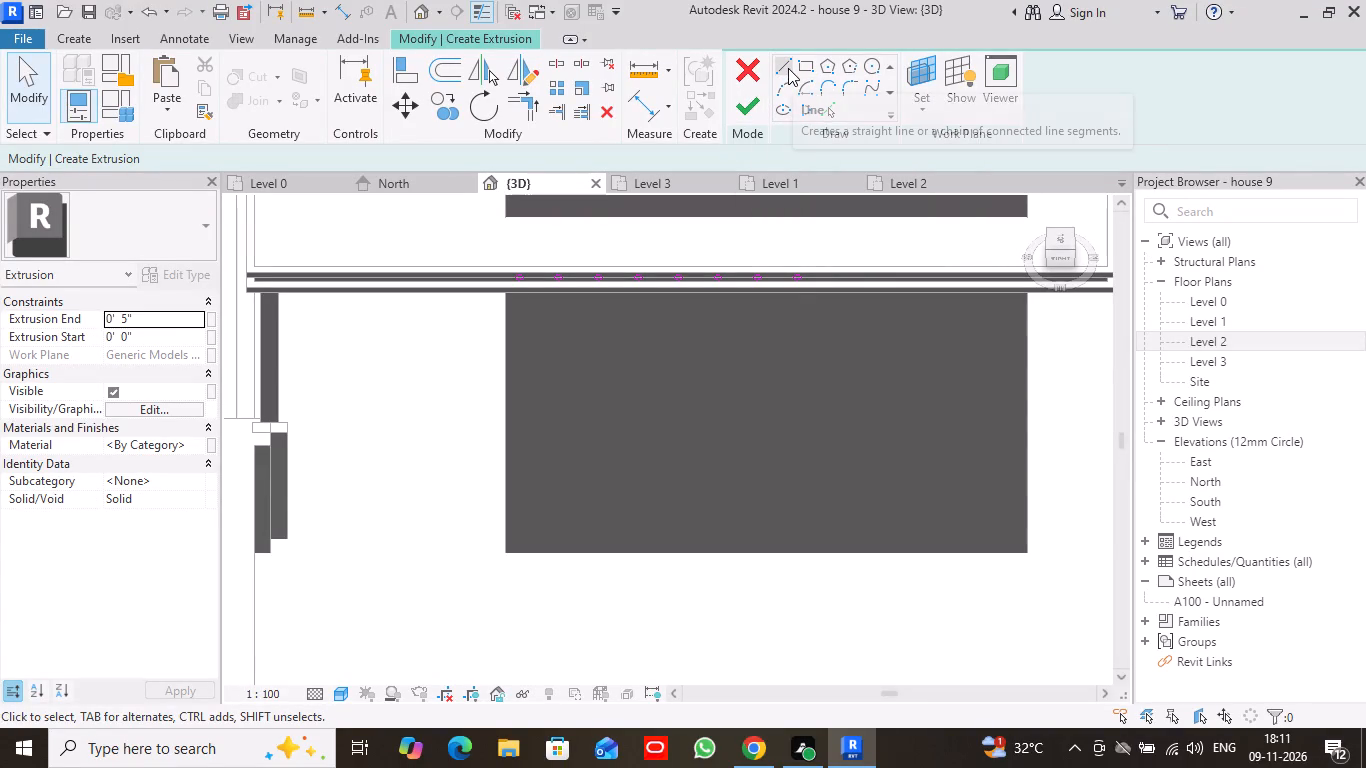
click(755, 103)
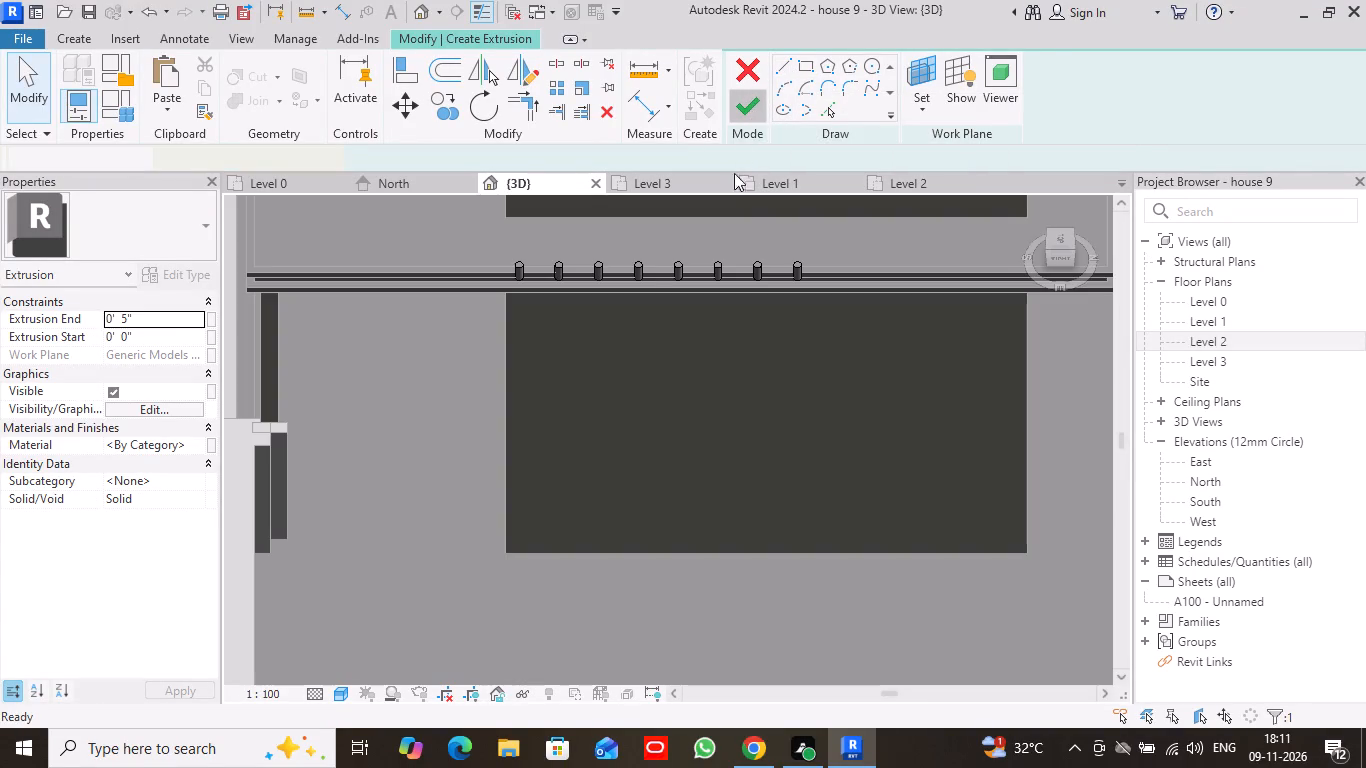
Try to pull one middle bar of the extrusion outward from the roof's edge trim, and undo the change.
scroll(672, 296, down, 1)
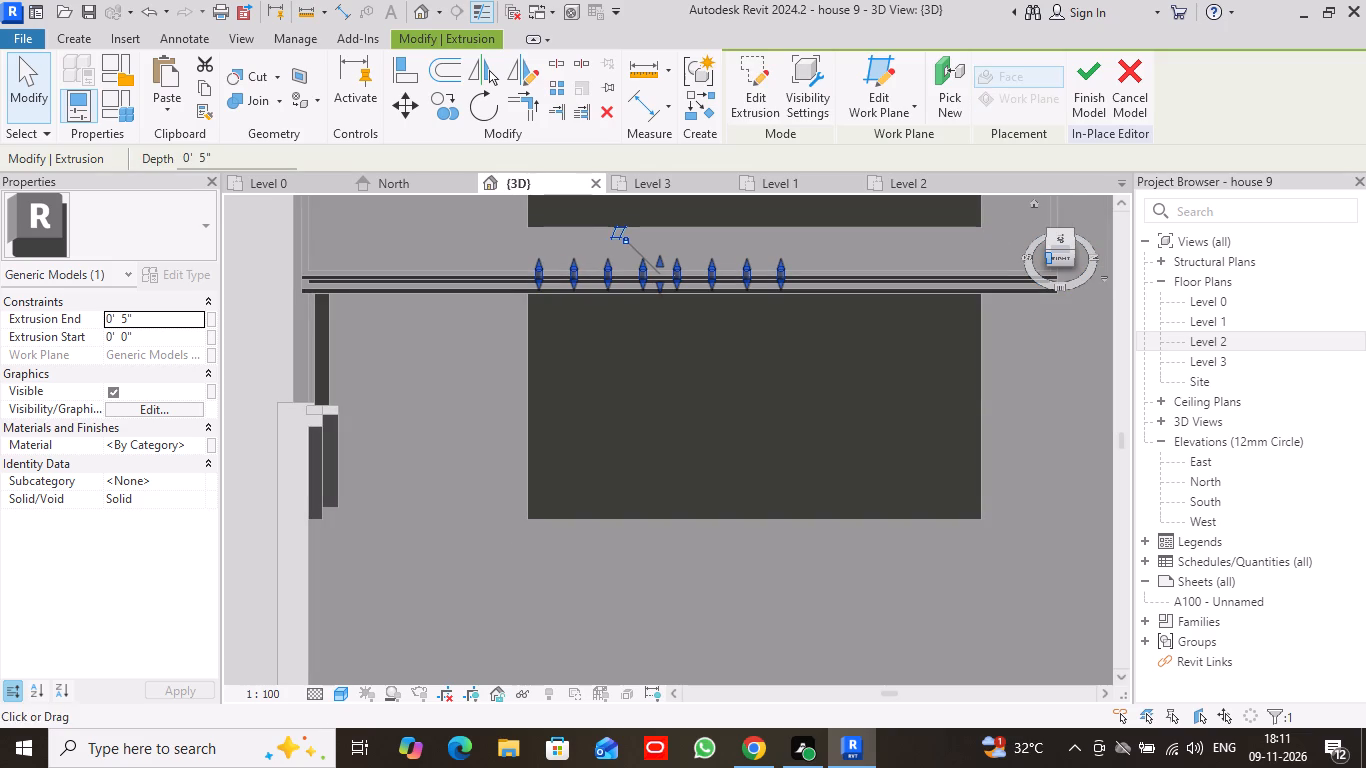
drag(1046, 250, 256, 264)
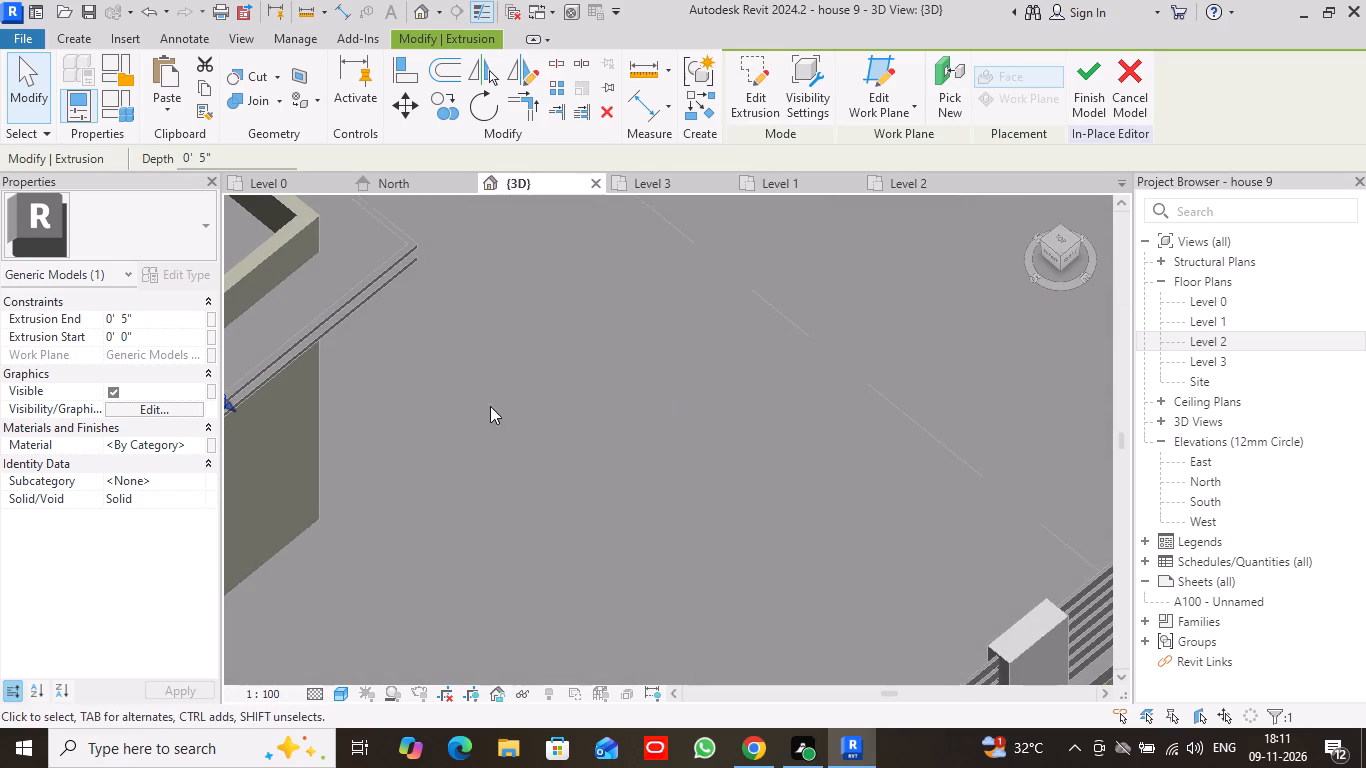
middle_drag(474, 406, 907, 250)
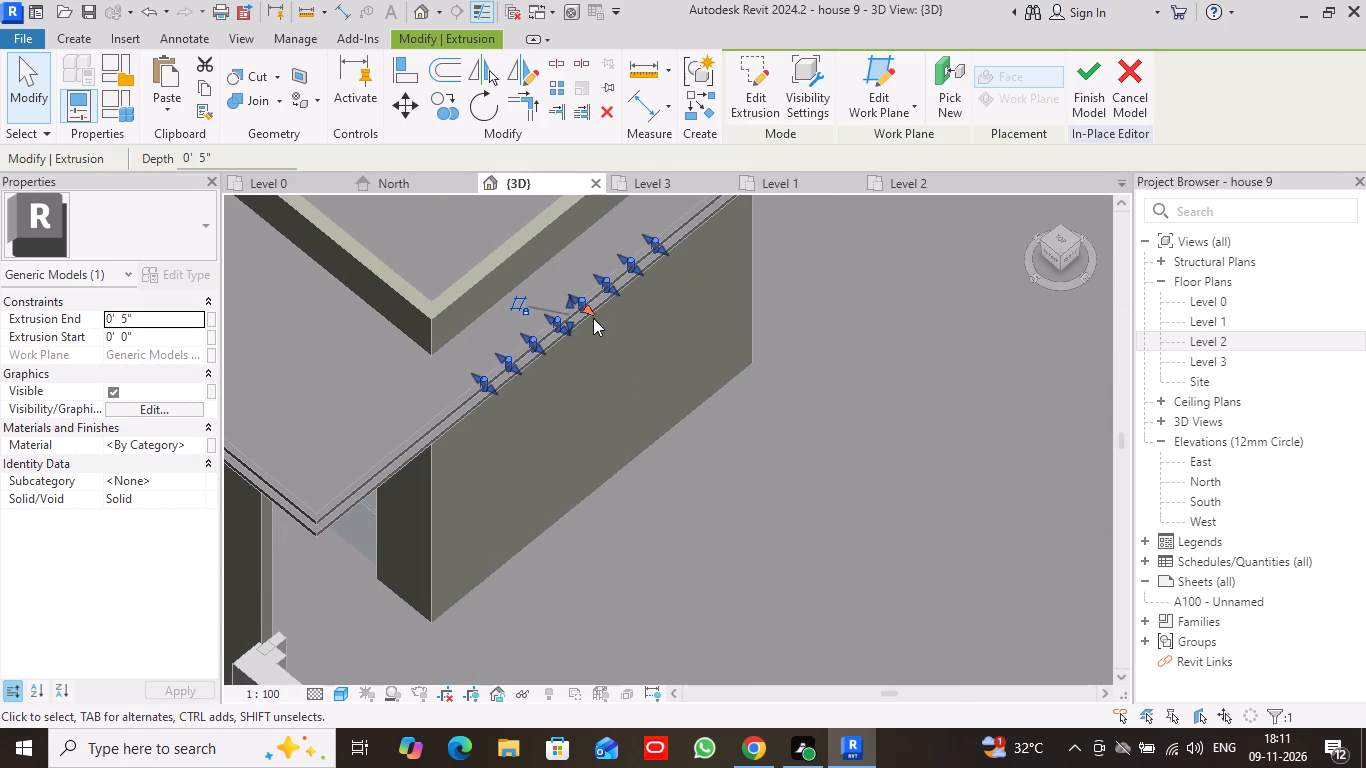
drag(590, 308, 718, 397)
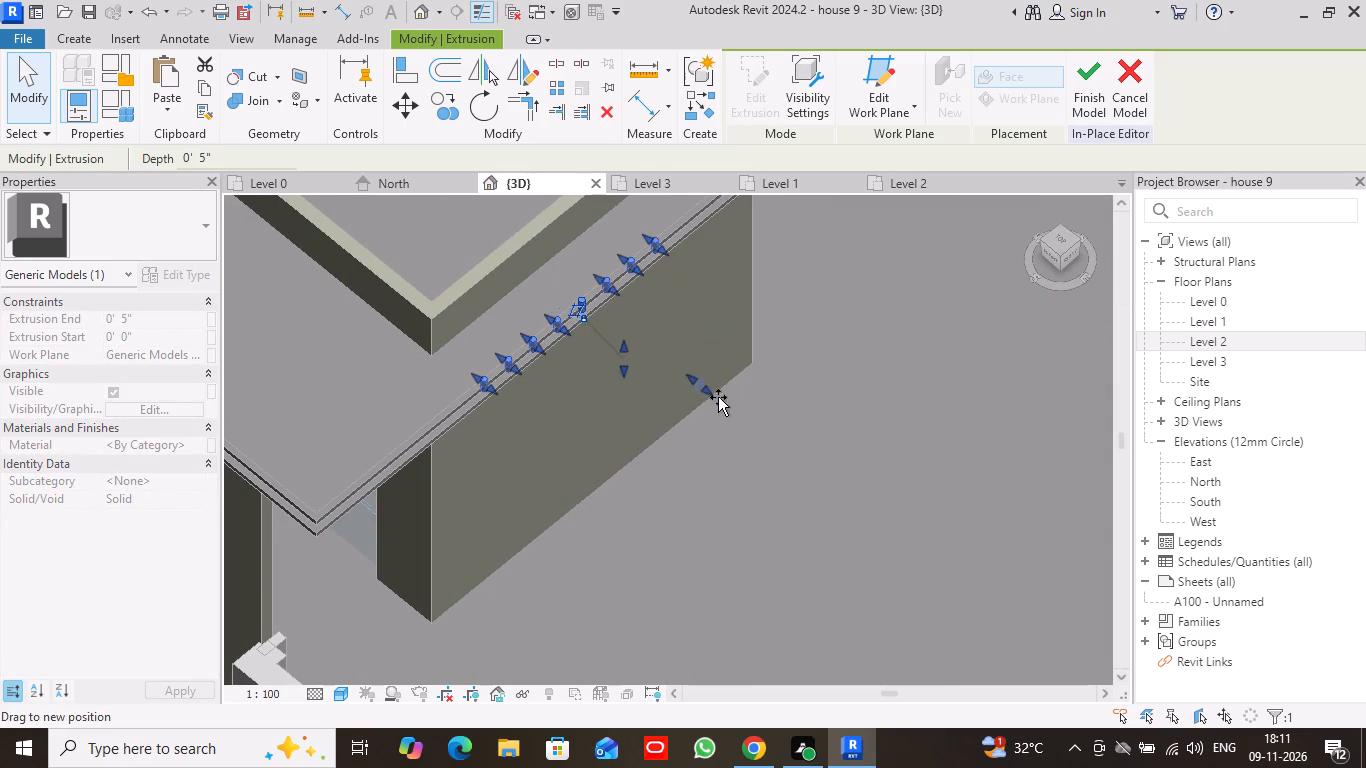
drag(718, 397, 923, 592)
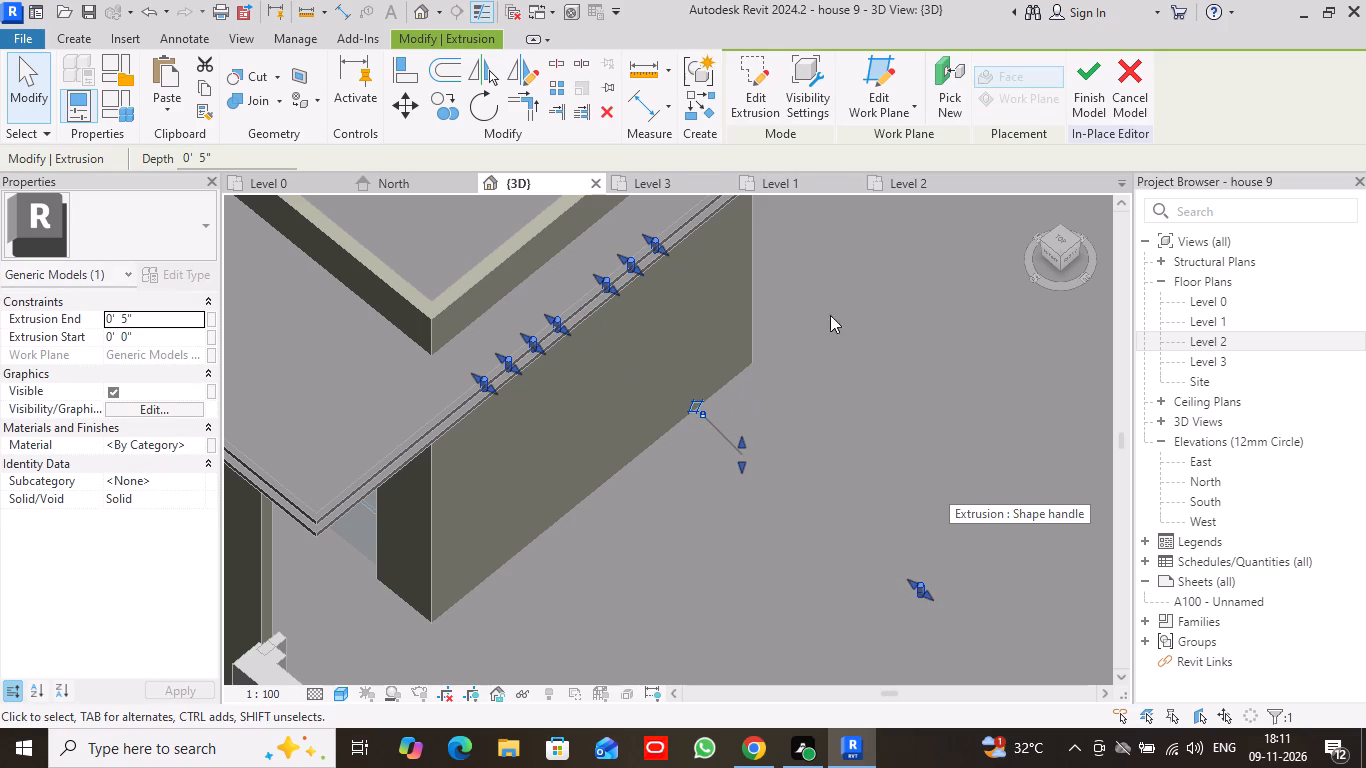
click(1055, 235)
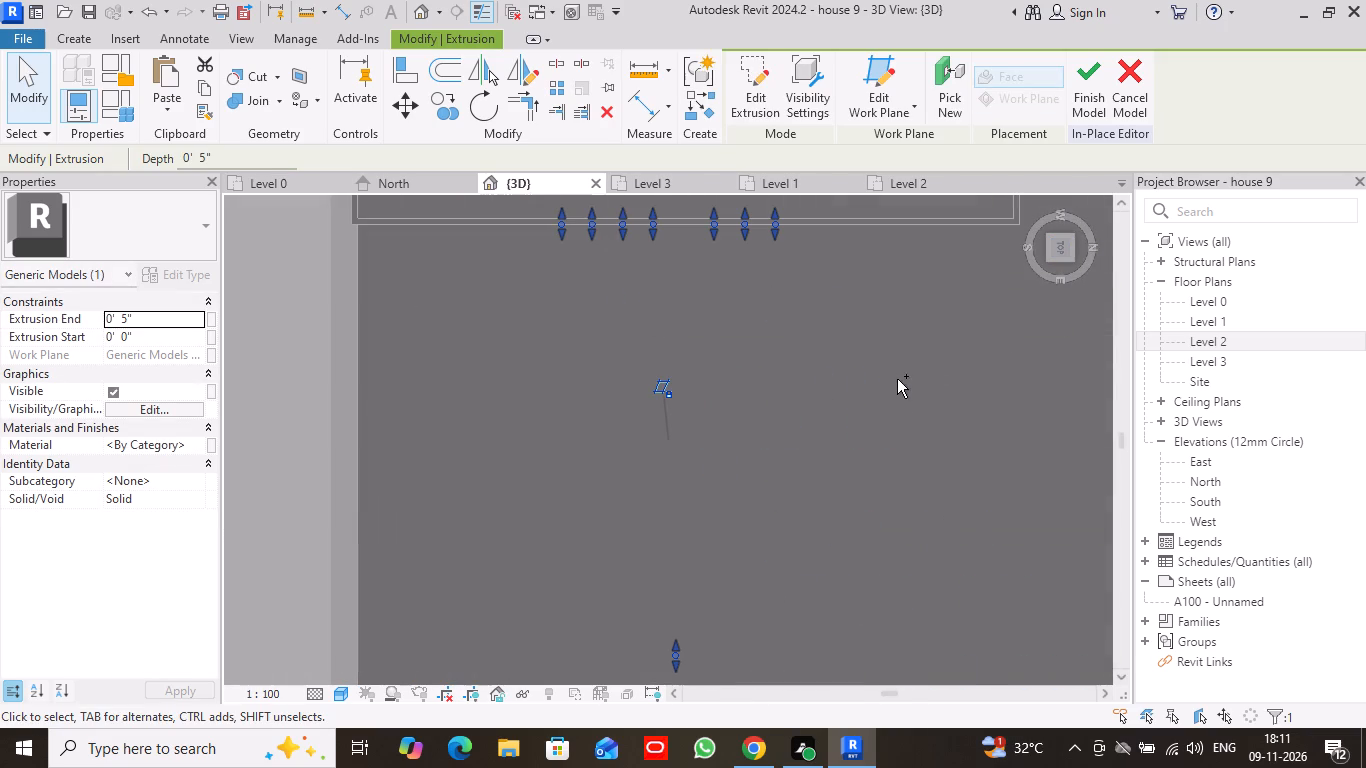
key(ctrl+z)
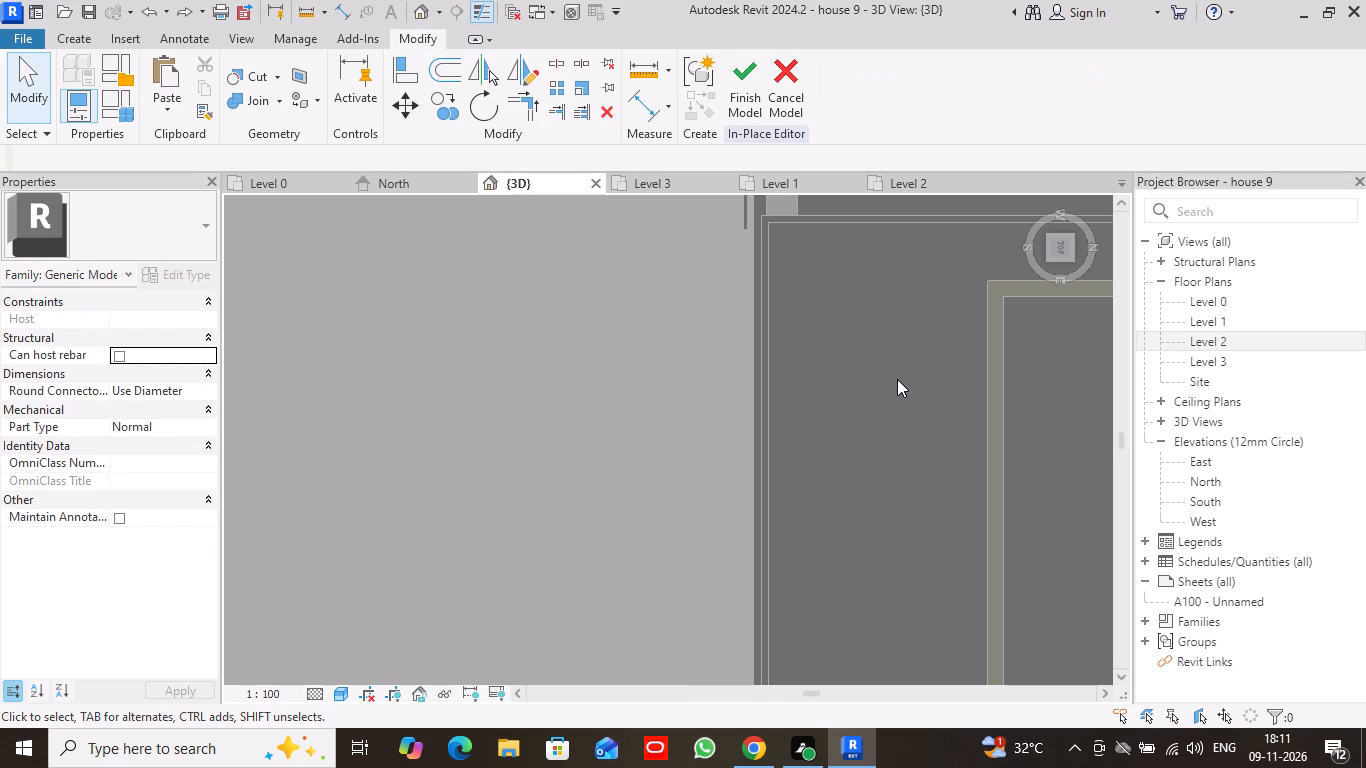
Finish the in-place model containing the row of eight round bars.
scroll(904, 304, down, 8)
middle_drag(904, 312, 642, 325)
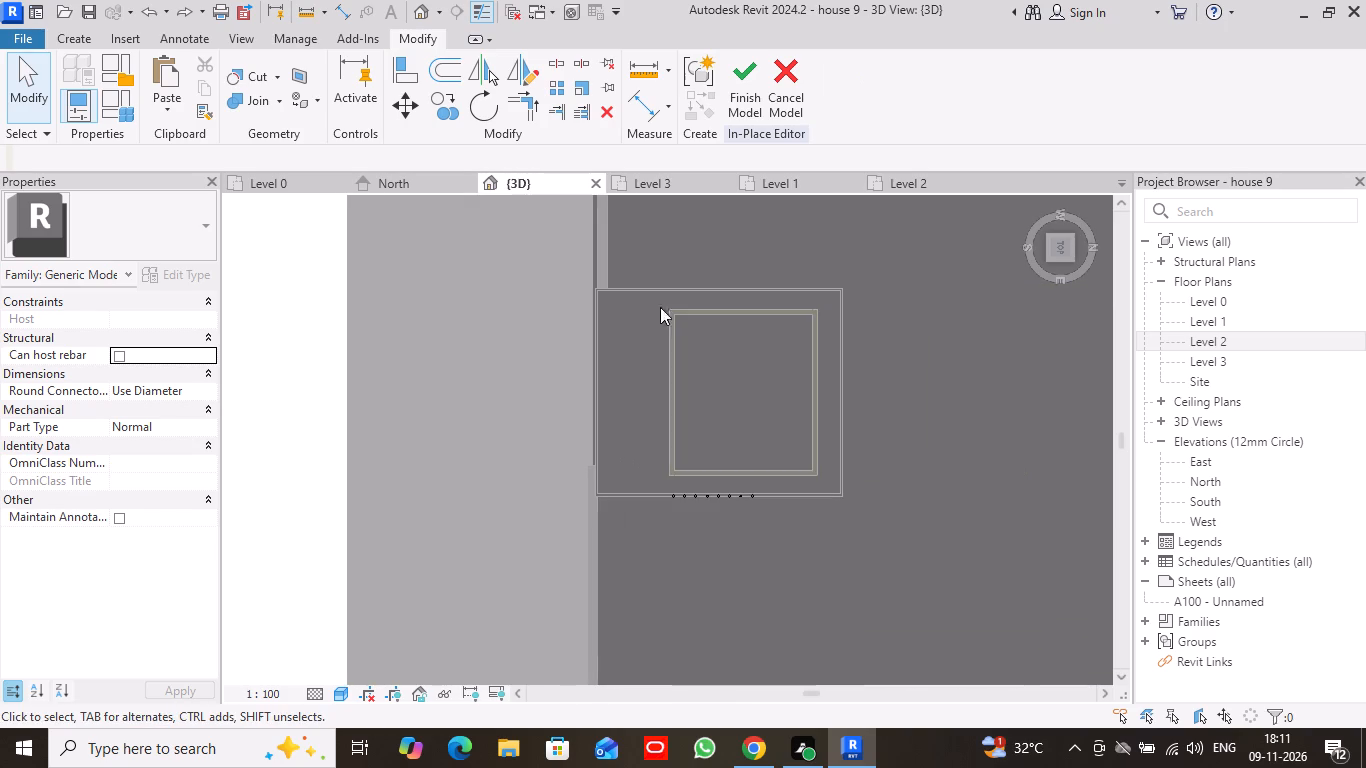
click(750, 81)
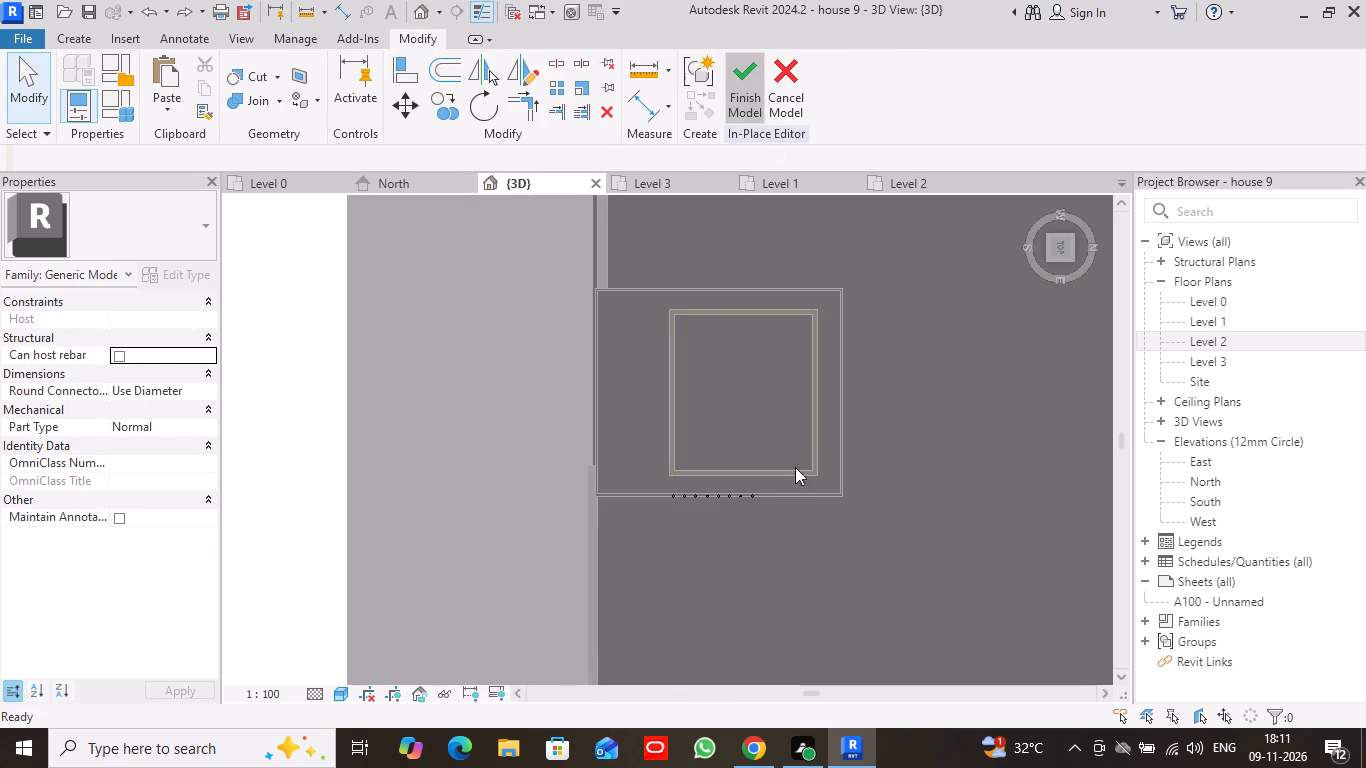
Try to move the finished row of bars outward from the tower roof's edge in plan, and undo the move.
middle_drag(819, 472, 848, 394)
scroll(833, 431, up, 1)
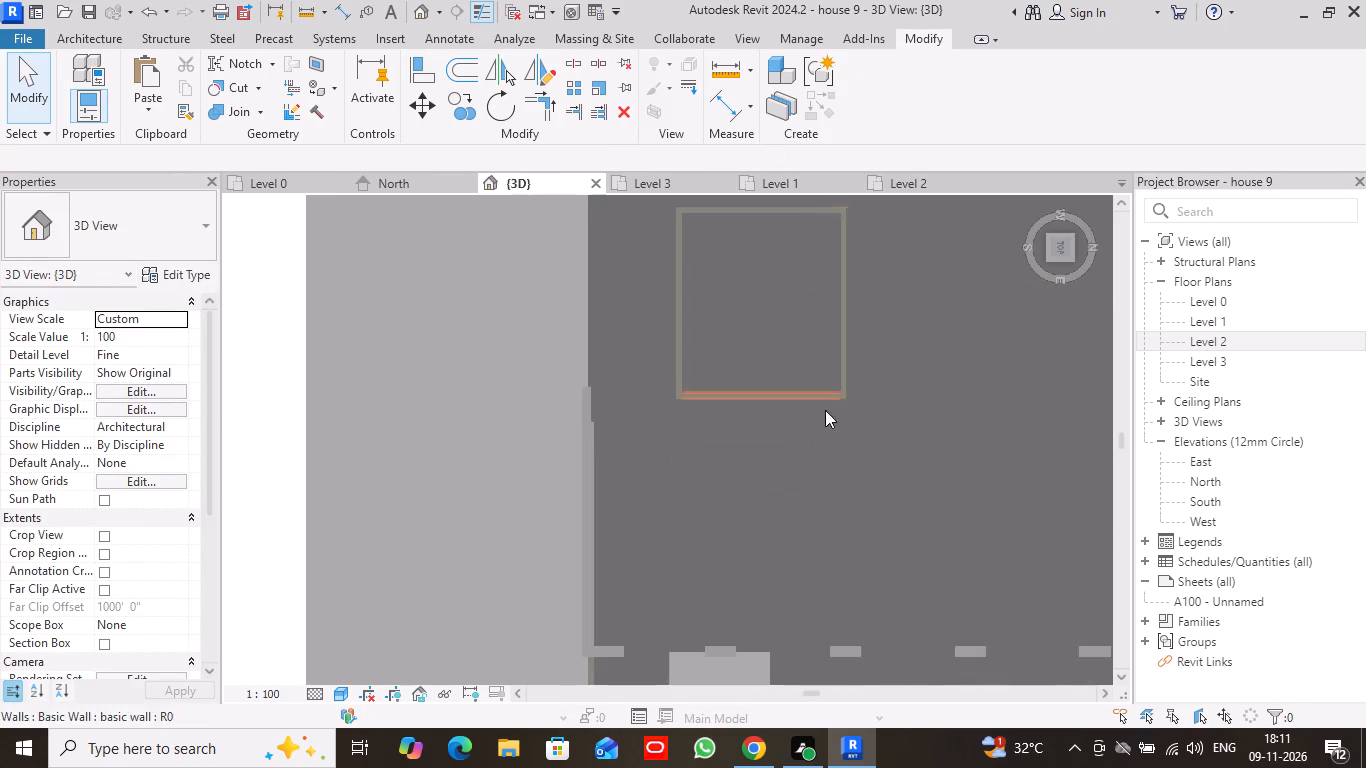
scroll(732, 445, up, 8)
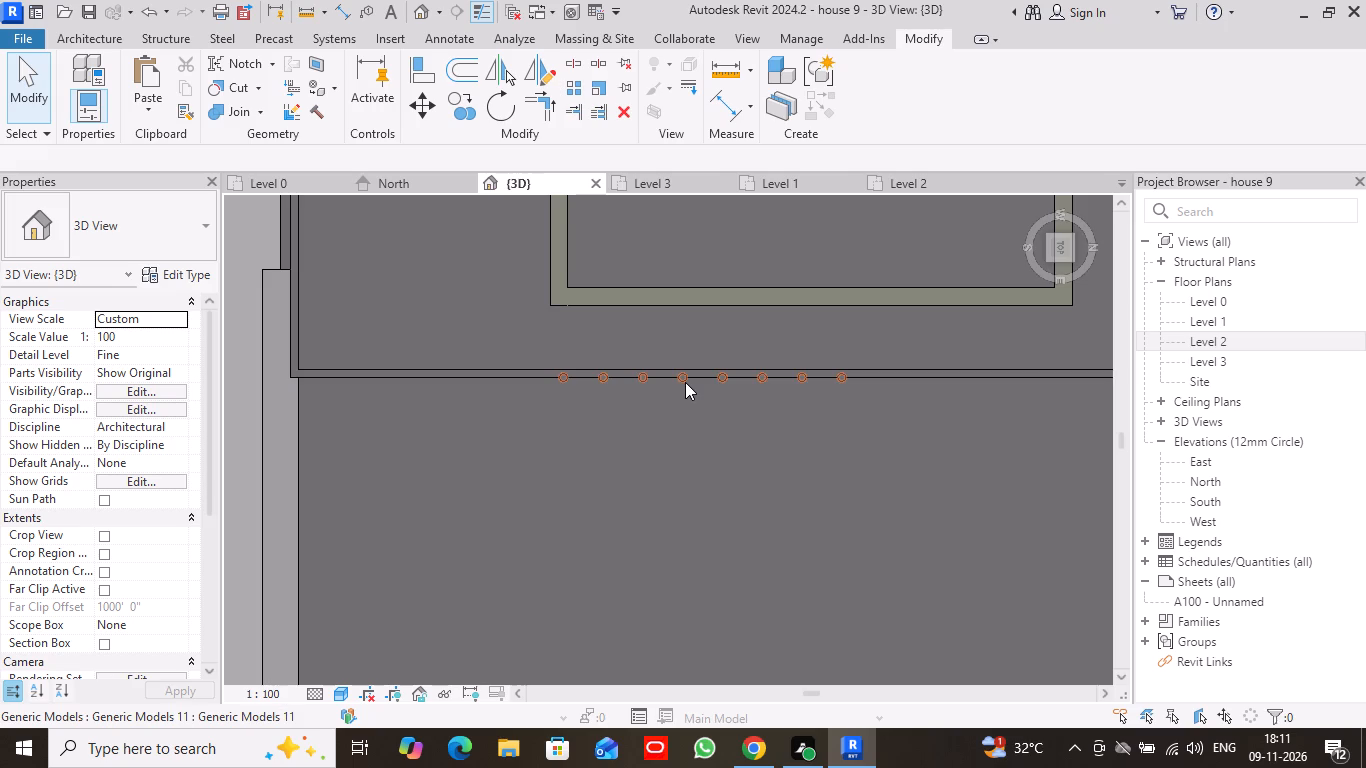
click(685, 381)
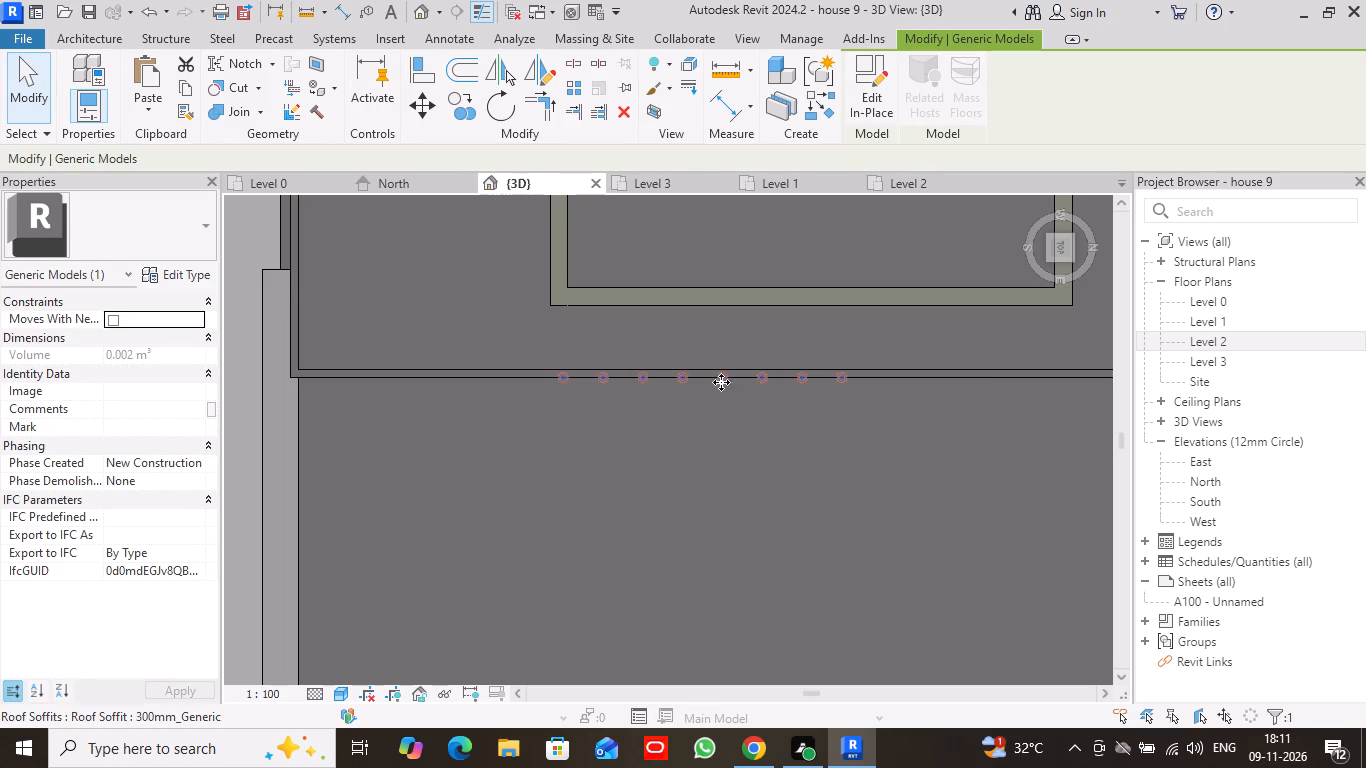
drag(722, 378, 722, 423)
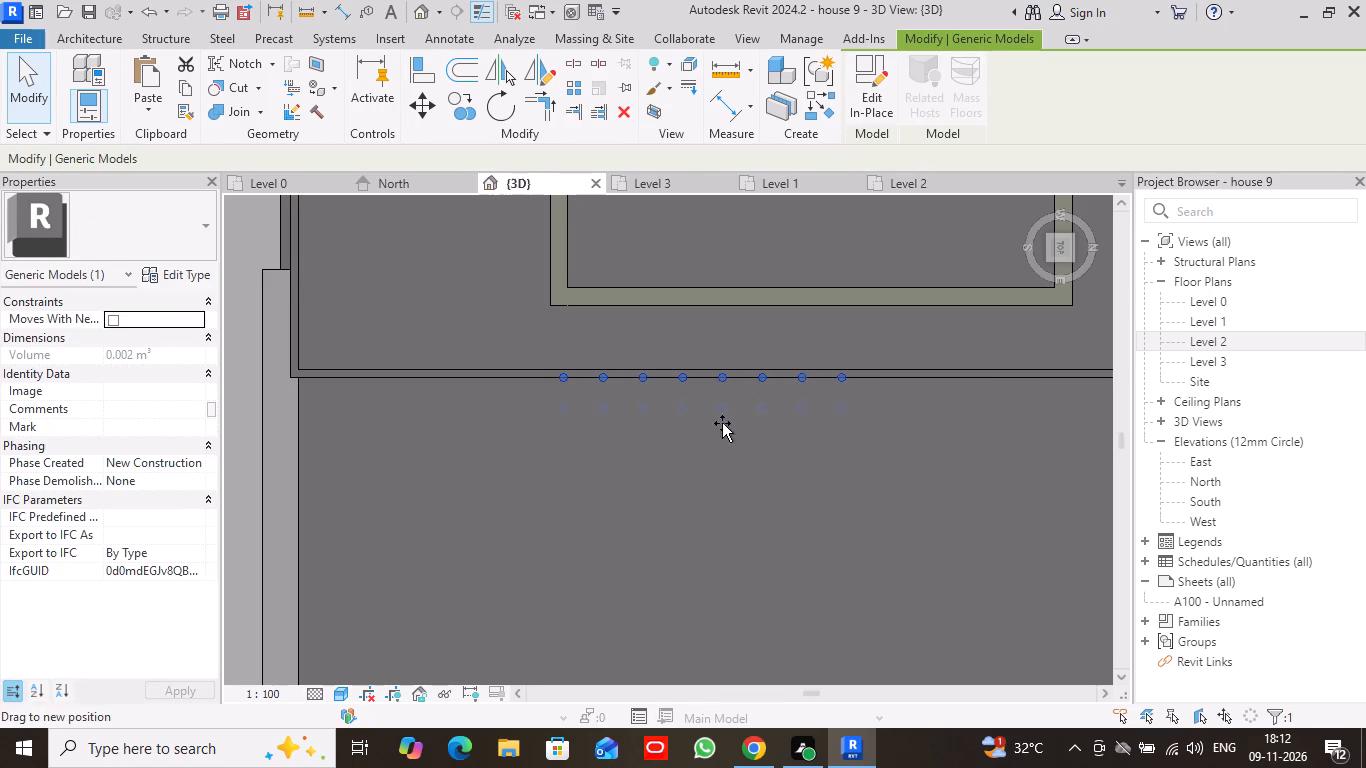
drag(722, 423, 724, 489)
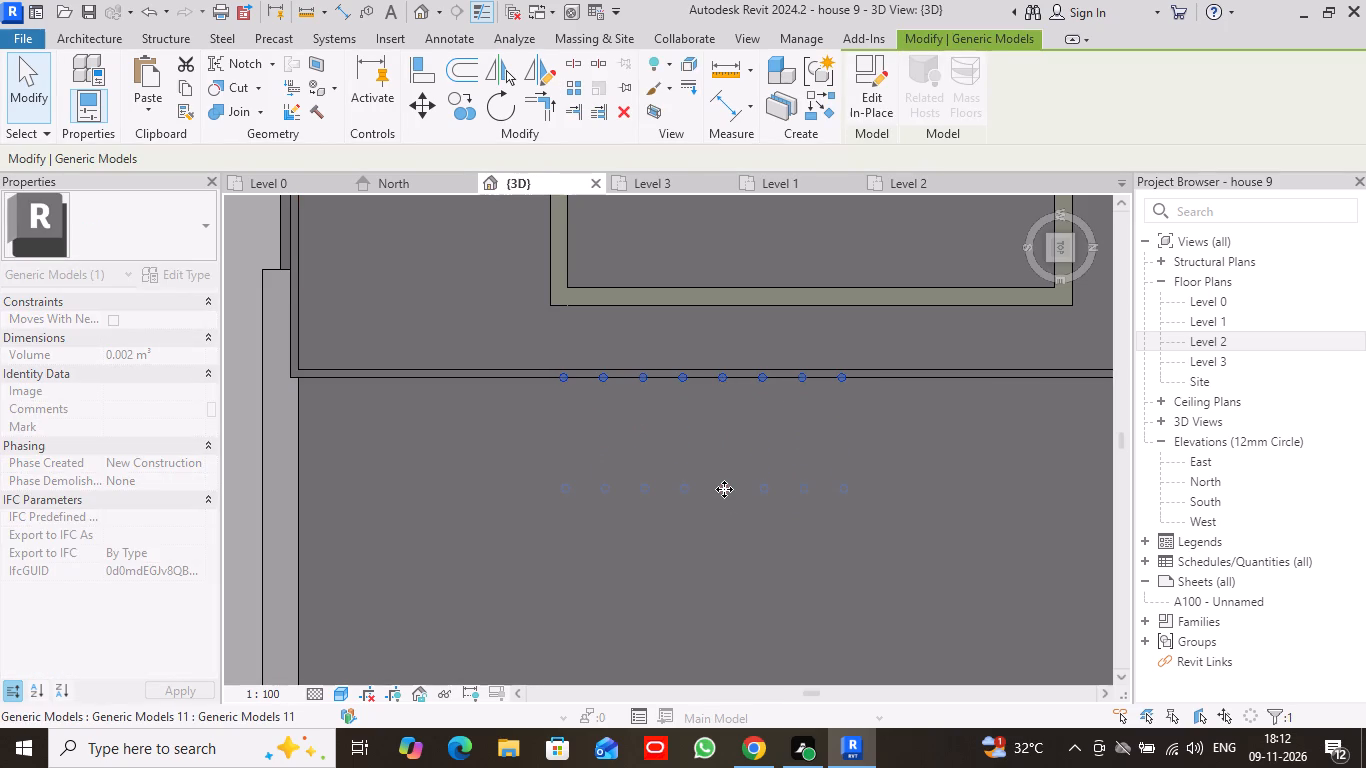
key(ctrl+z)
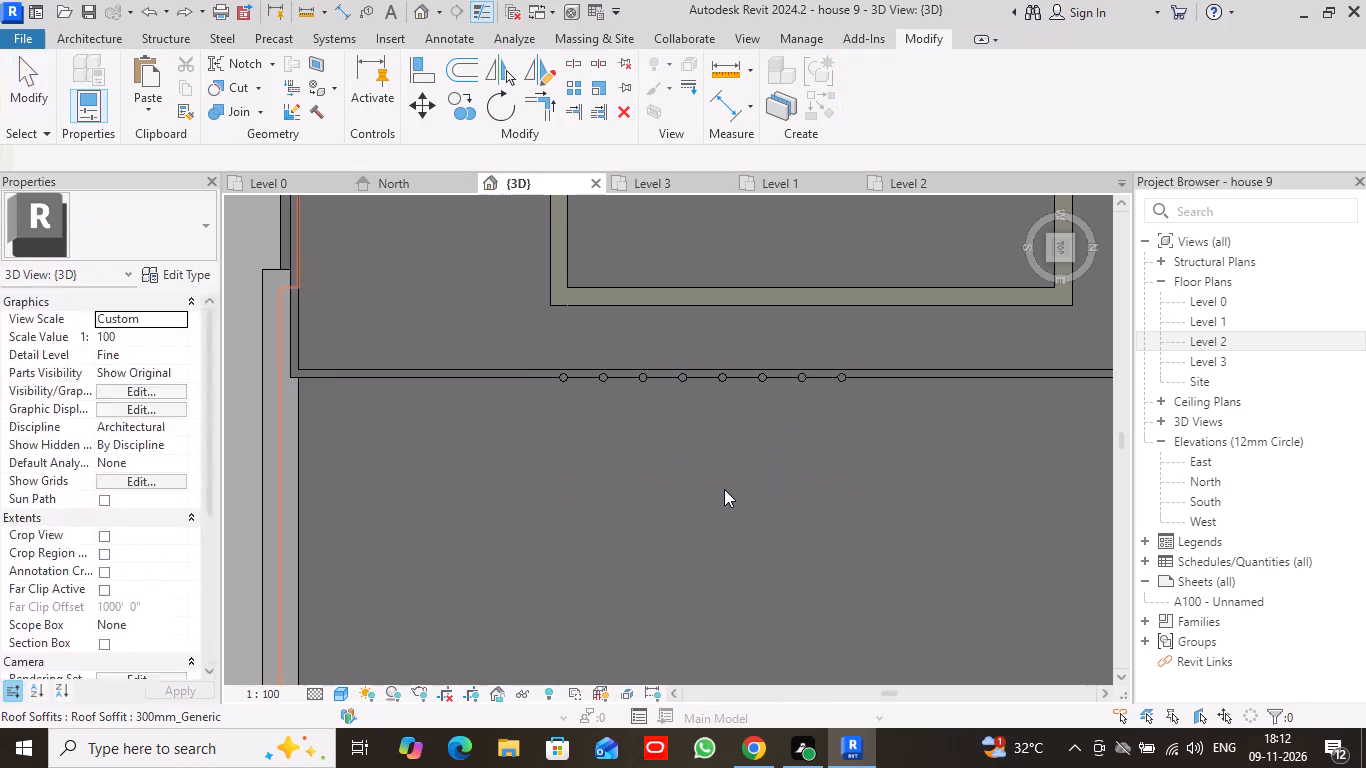
Check the row of round bars from the side and front, and delete it from the tower roof's edge.
click(18, 82)
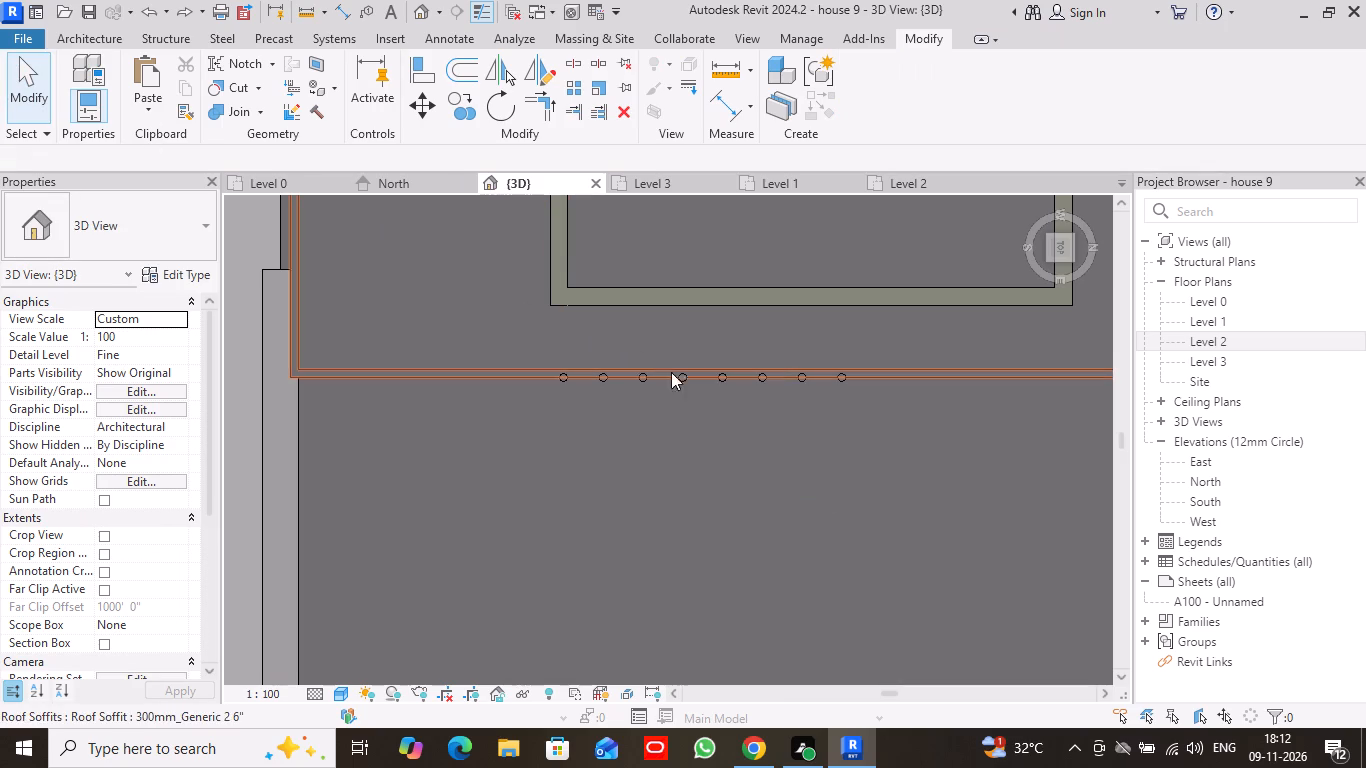
click(683, 380)
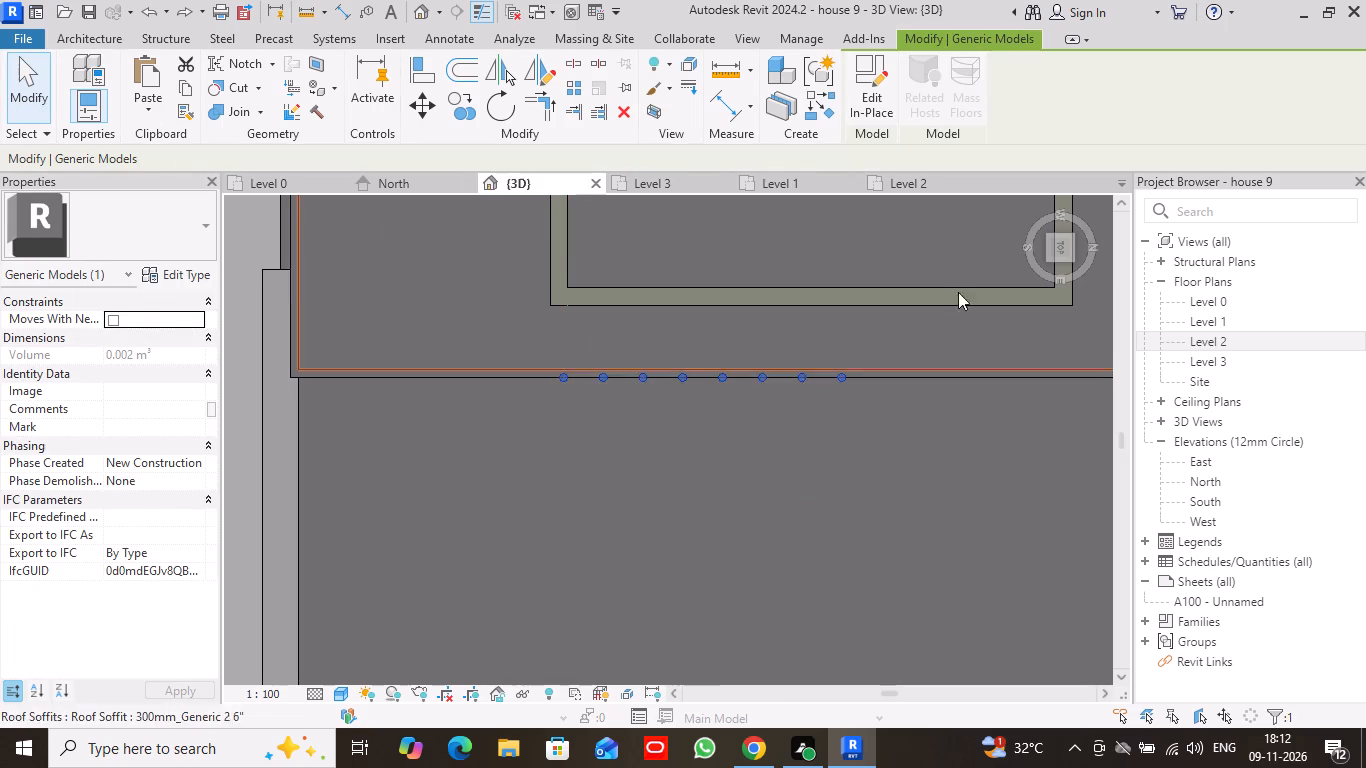
drag(1059, 260, 1065, 217)
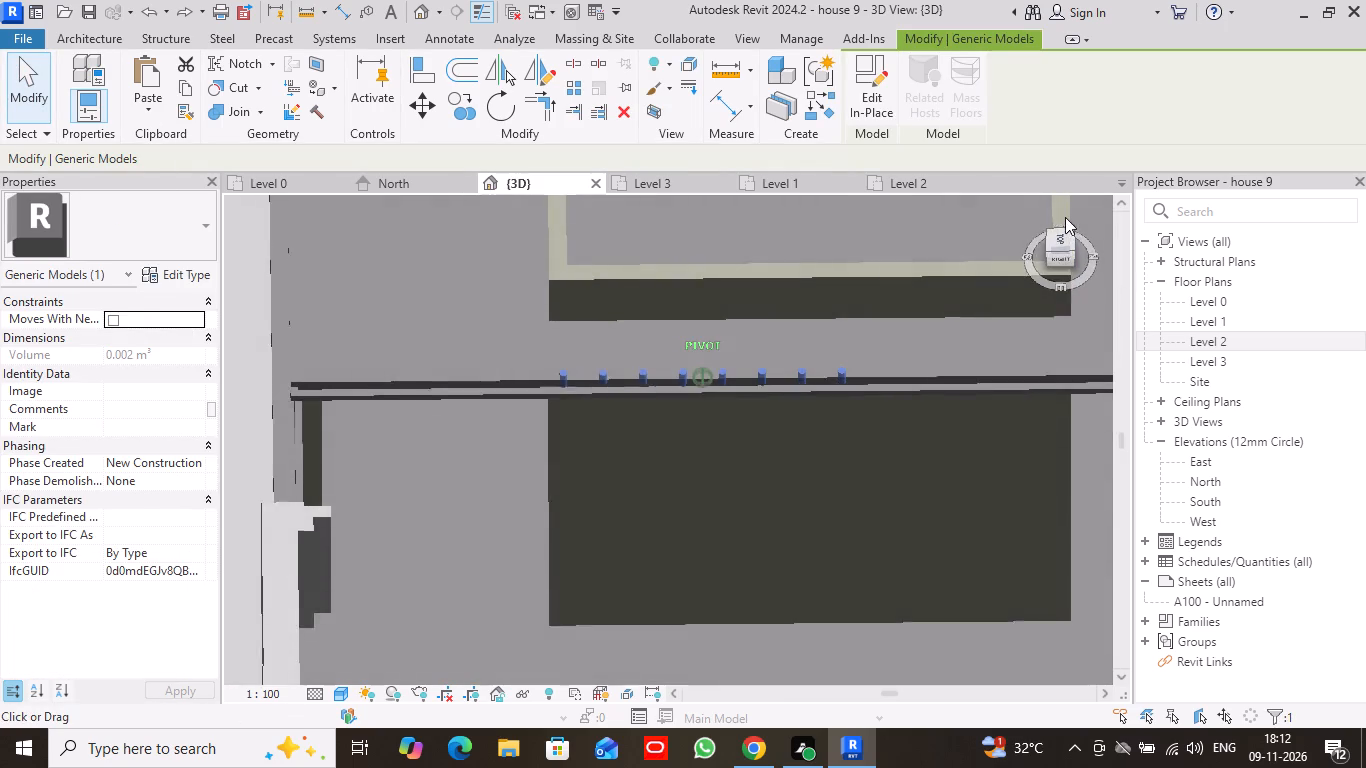
drag(1065, 217, 1049, 626)
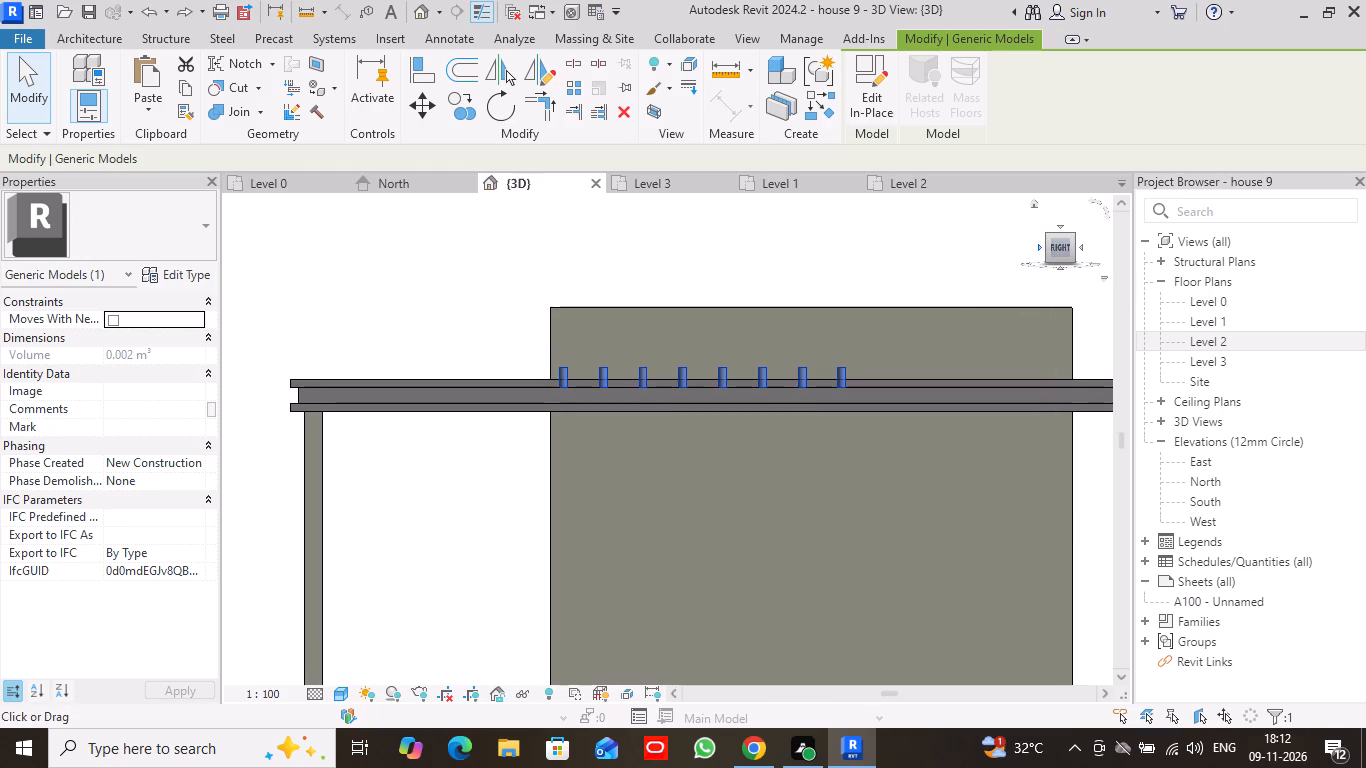
click(1045, 247)
scroll(738, 487, up, 3)
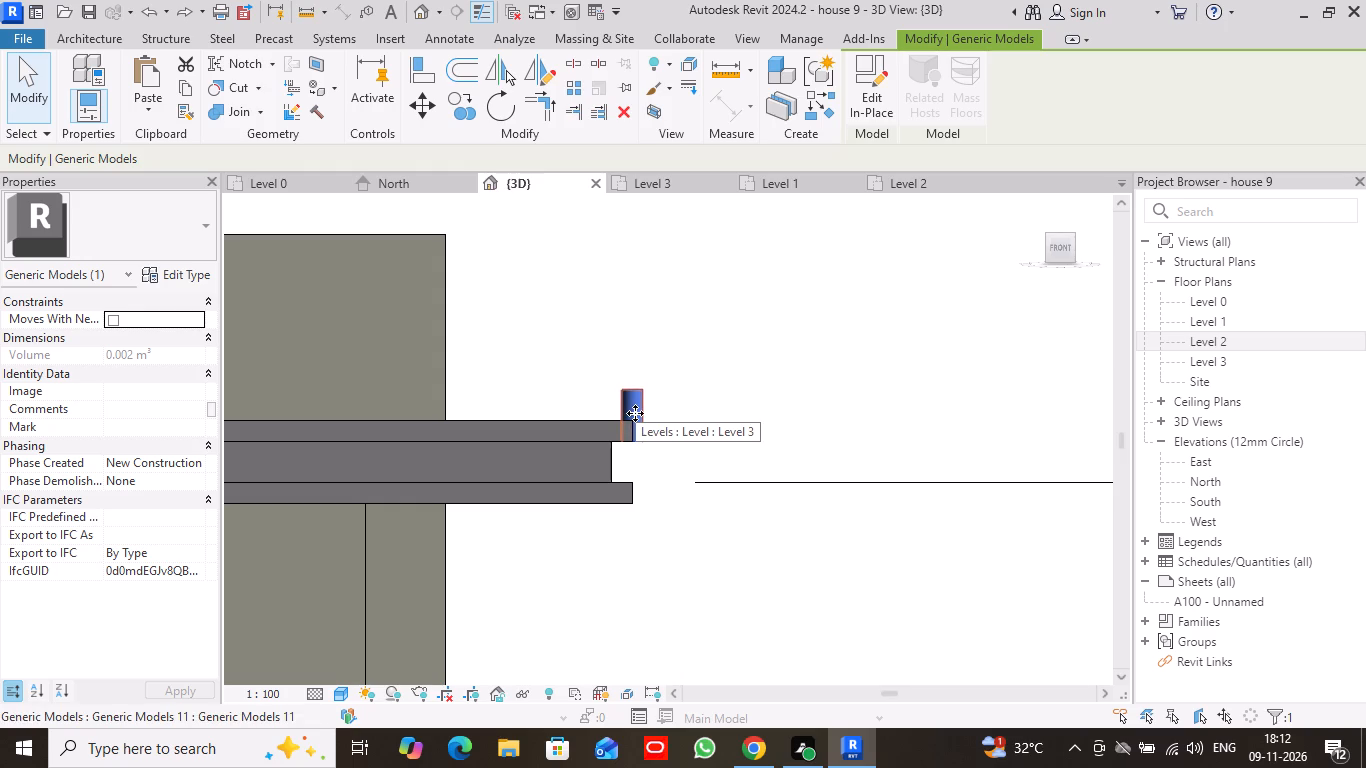
scroll(633, 413, up, 2)
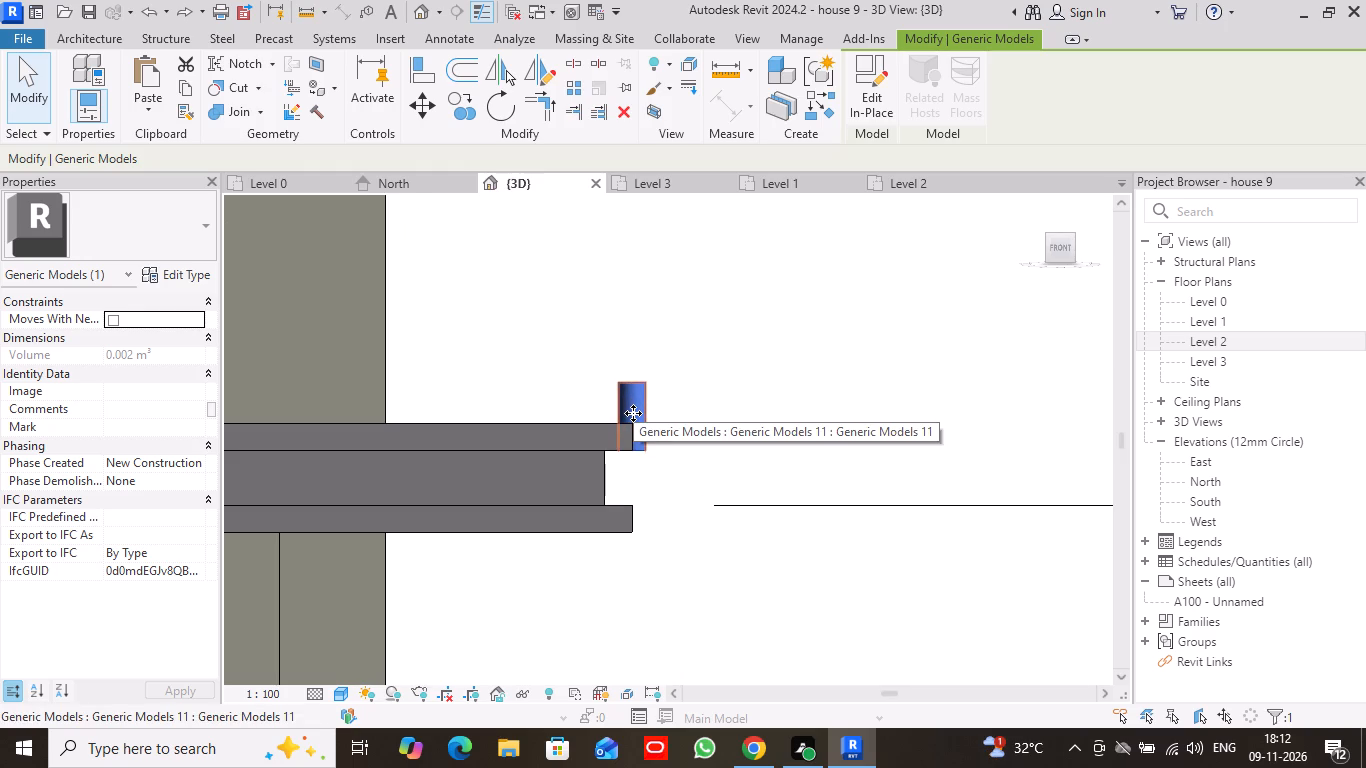
click(633, 413)
right_click(633, 413)
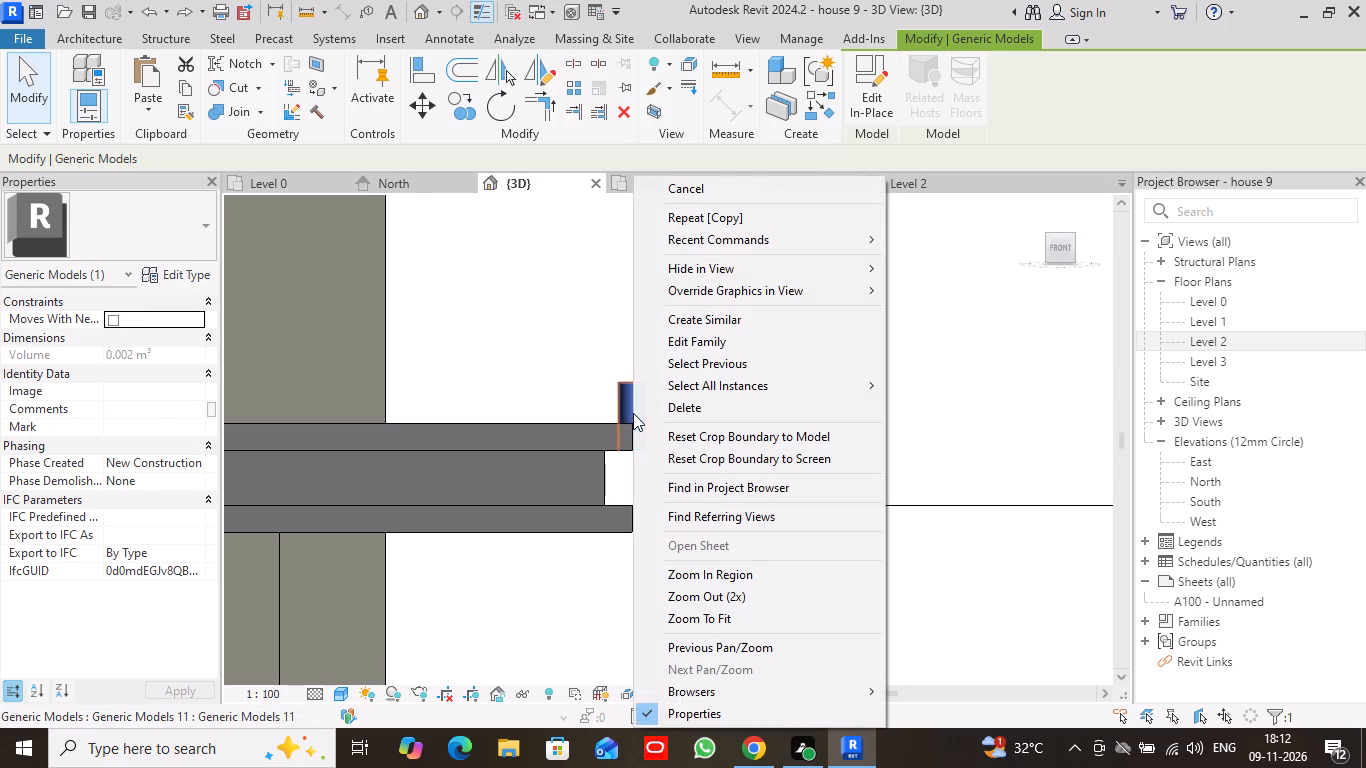
click(648, 413)
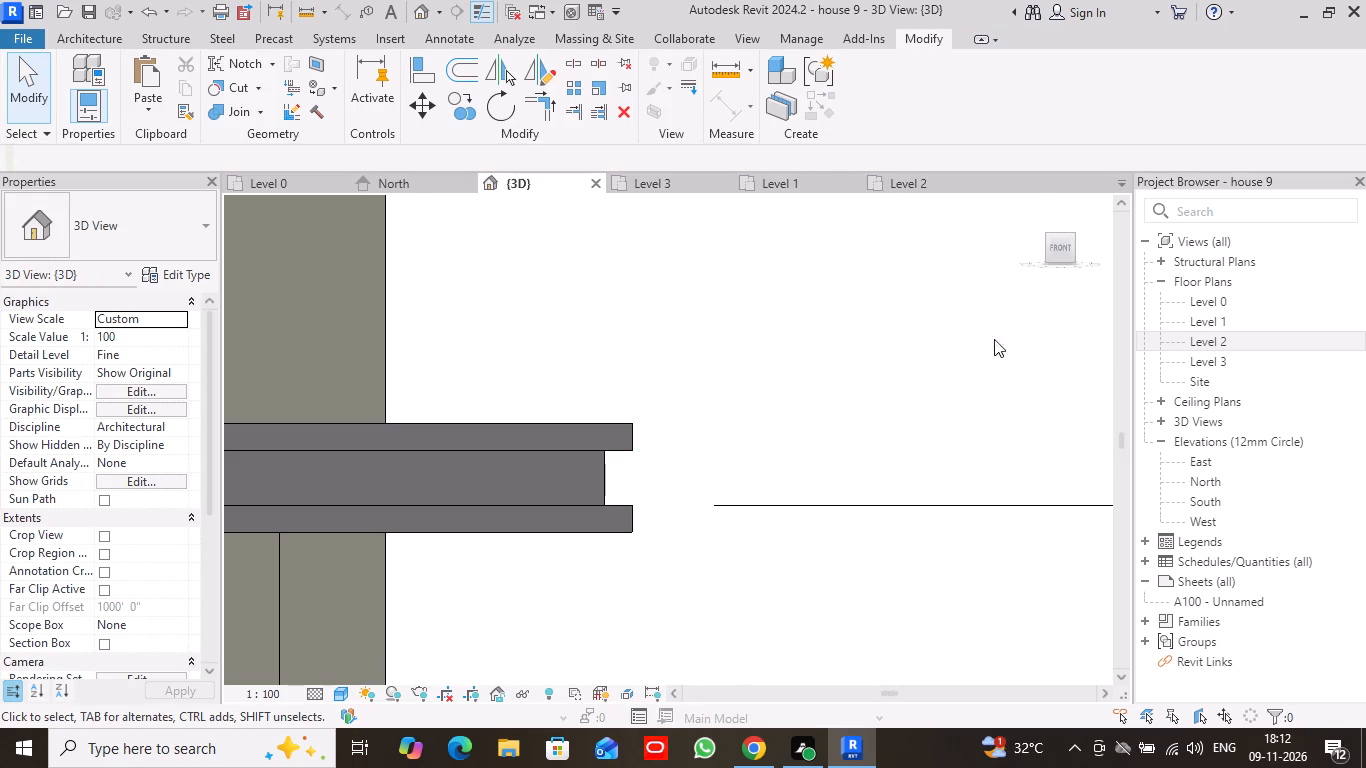
Start a new in-place model in the Generic Models category with the default name, facing the tower roof's edge trim.
drag(1073, 247, 1057, 251)
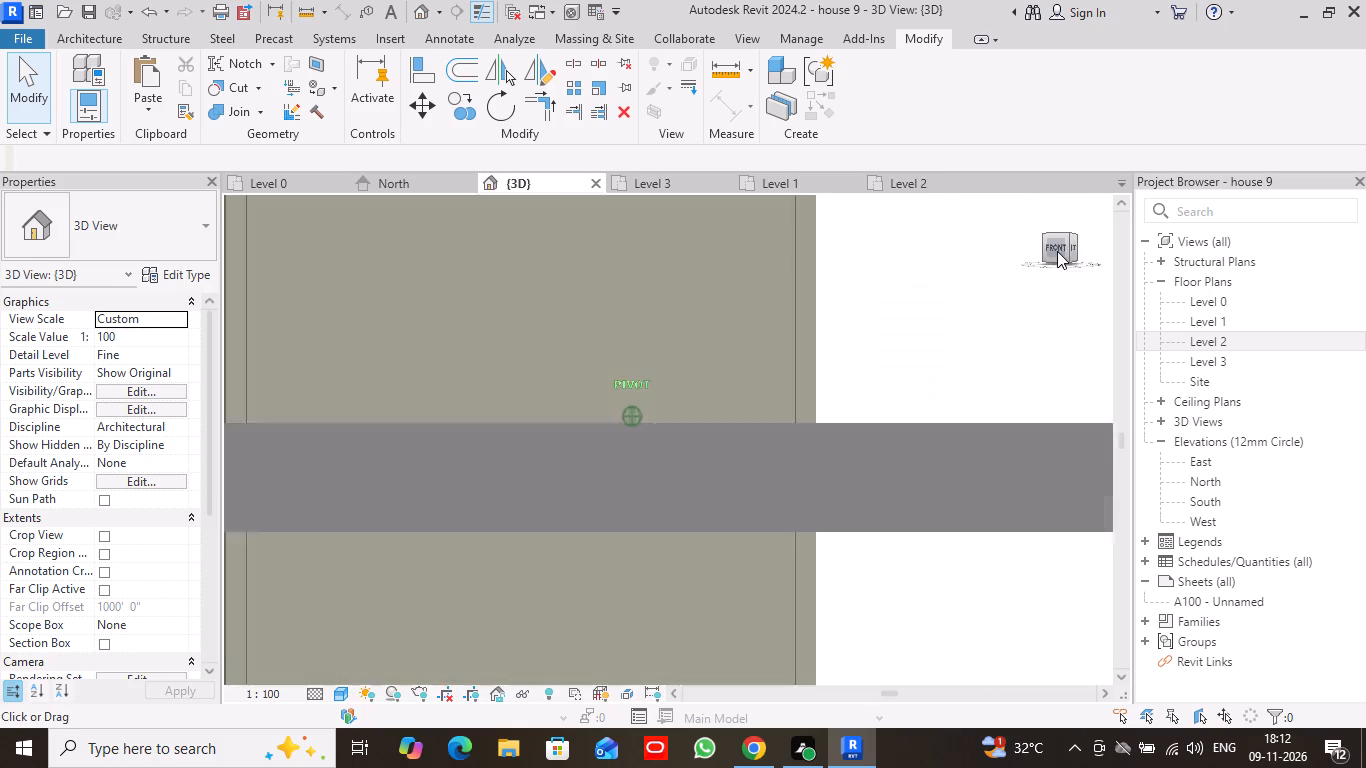
drag(1057, 251, 968, 242)
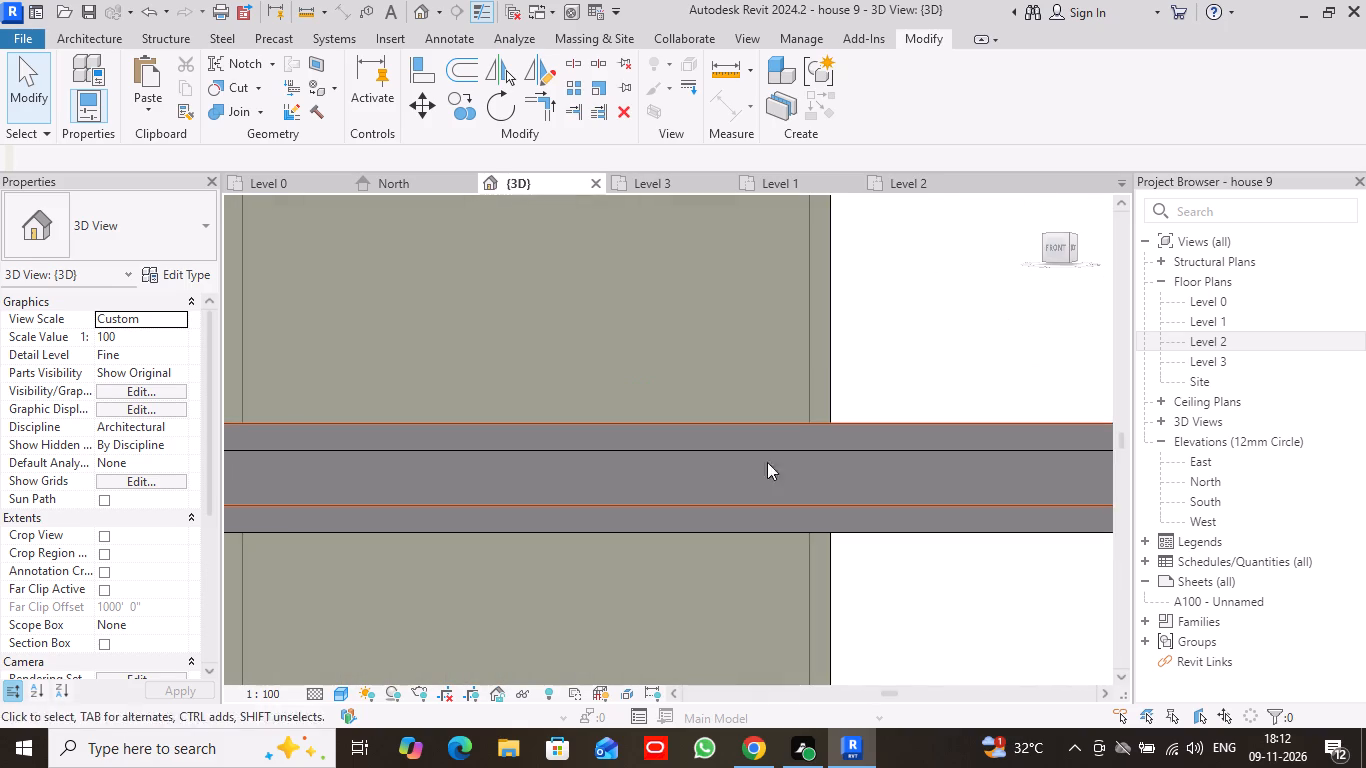
scroll(650, 477, up, 3)
scroll(664, 475, down, 4)
middle_drag(751, 459, 770, 400)
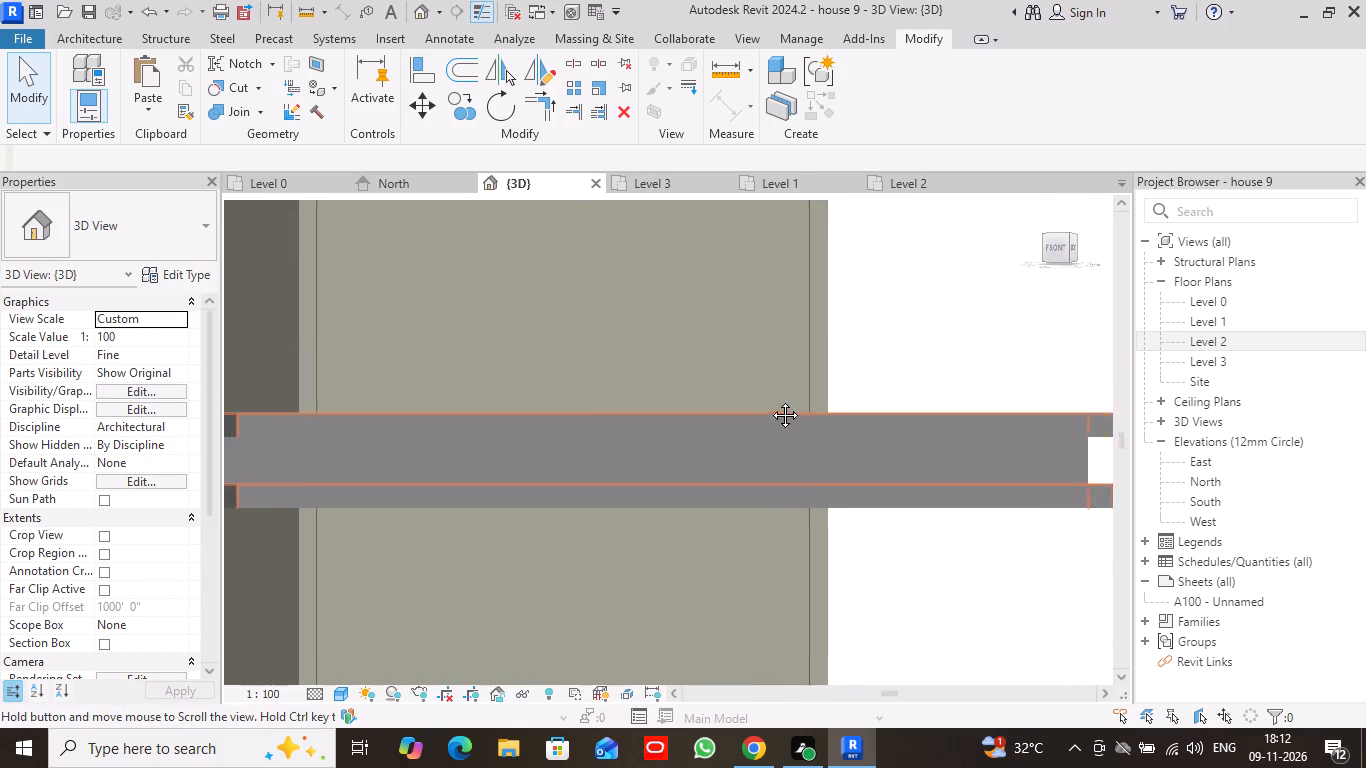
middle_drag(770, 400, 790, 331)
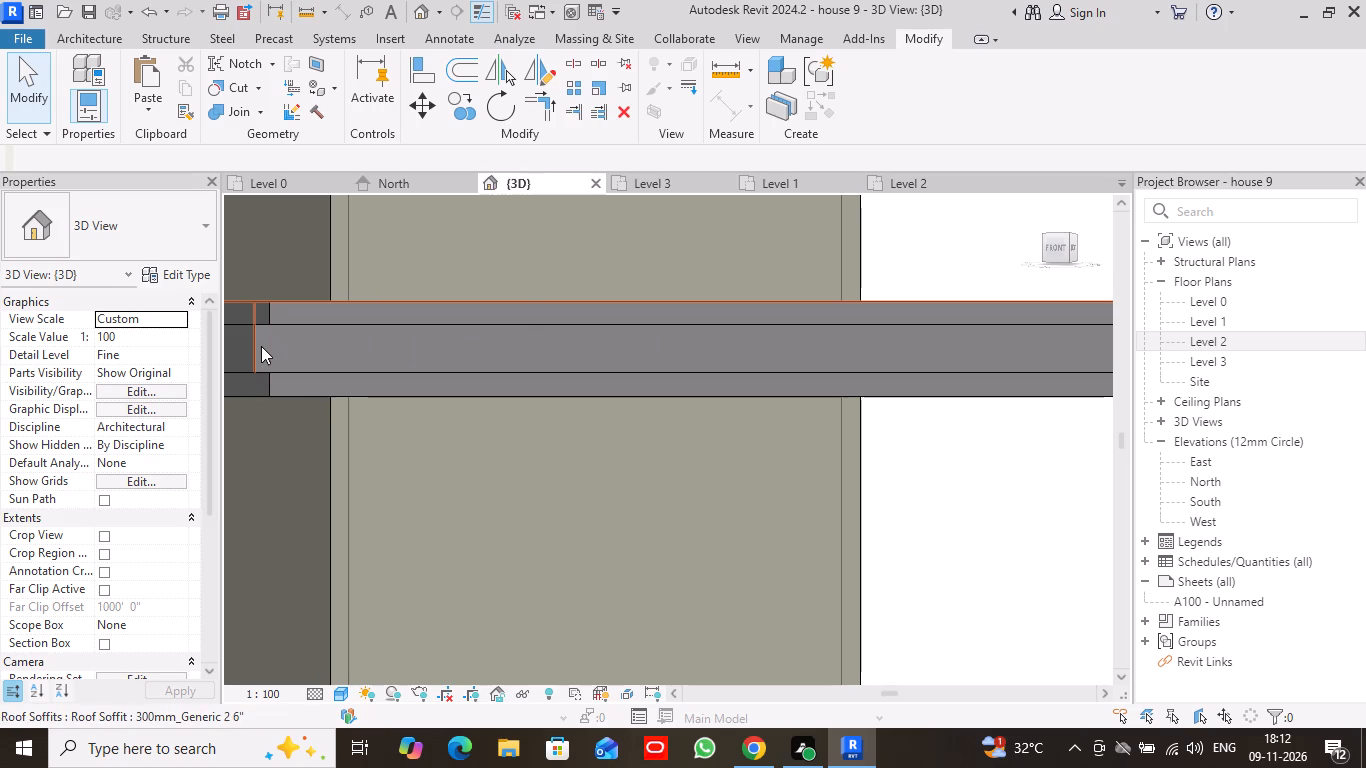
scroll(332, 348, up, 9)
scroll(595, 355, down, 2)
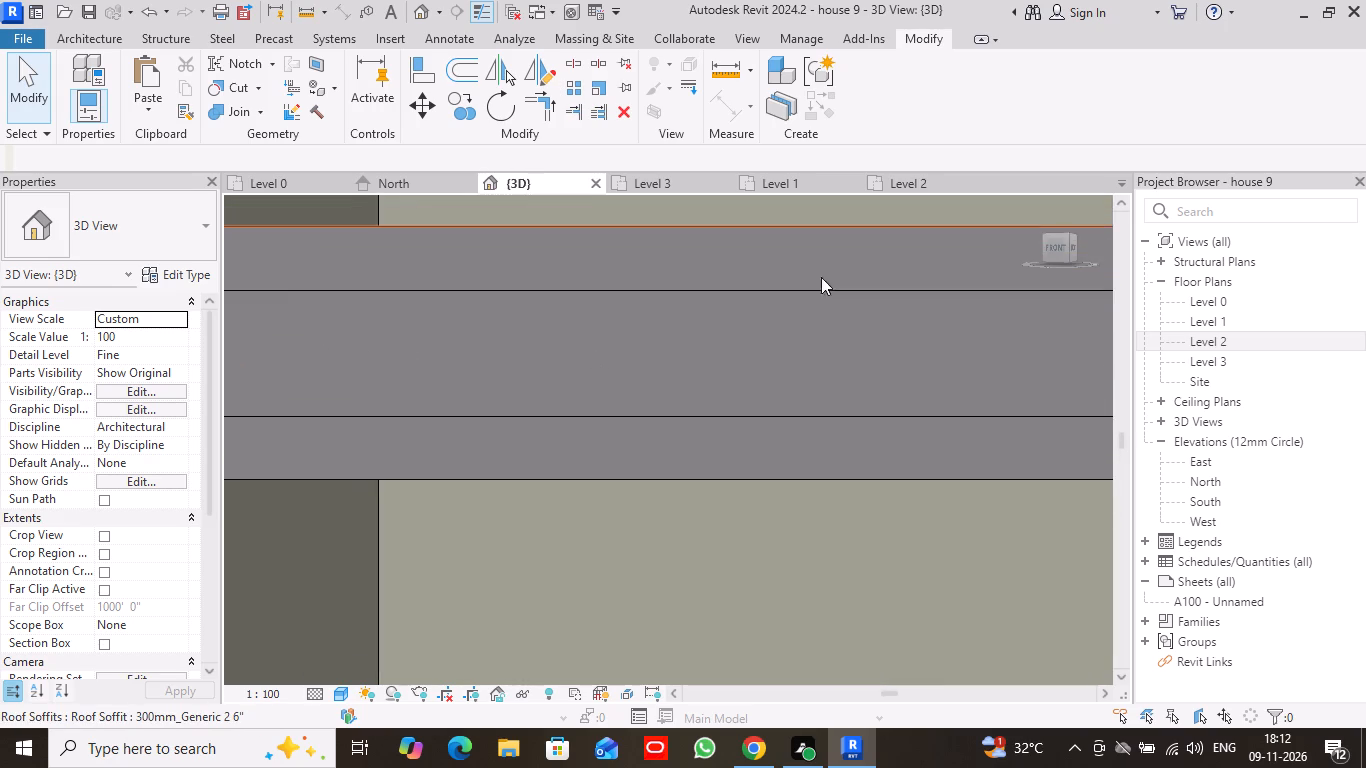
click(95, 35)
click(246, 115)
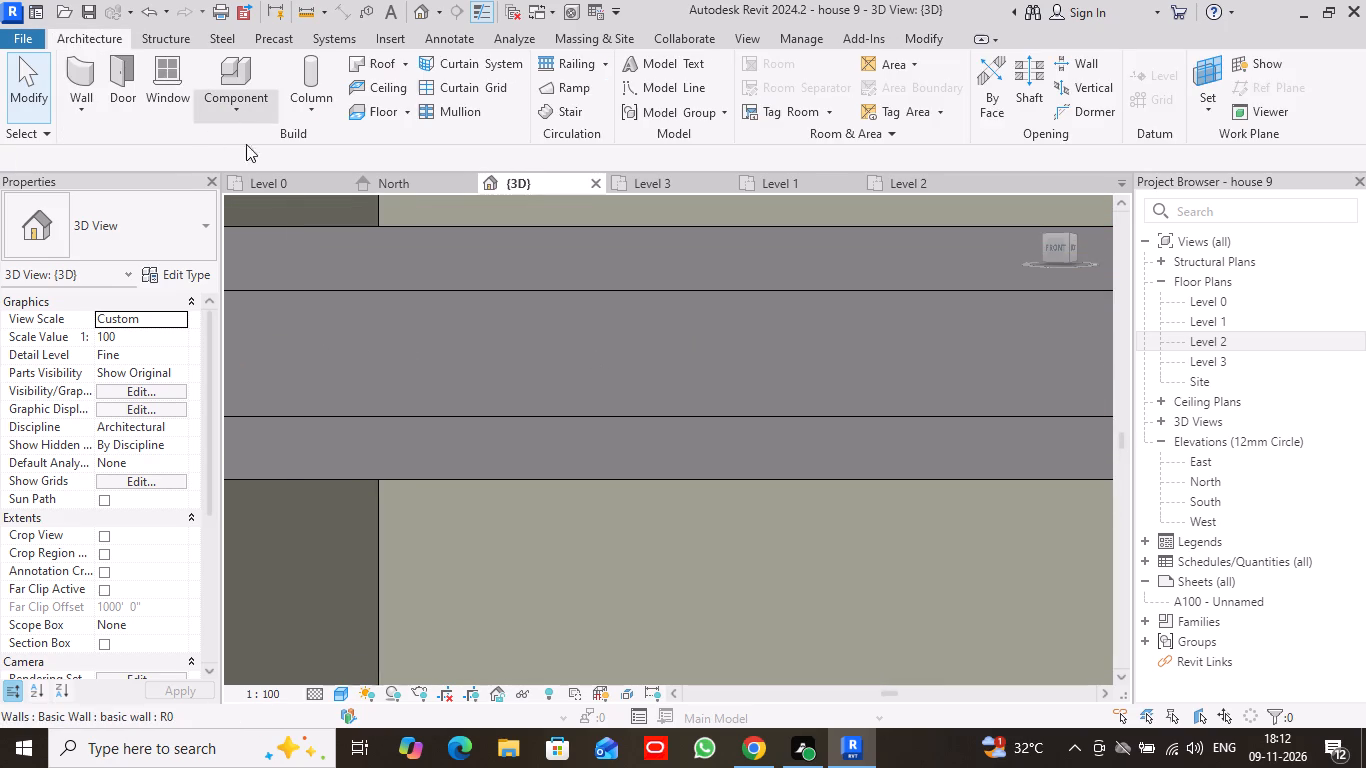
click(252, 196)
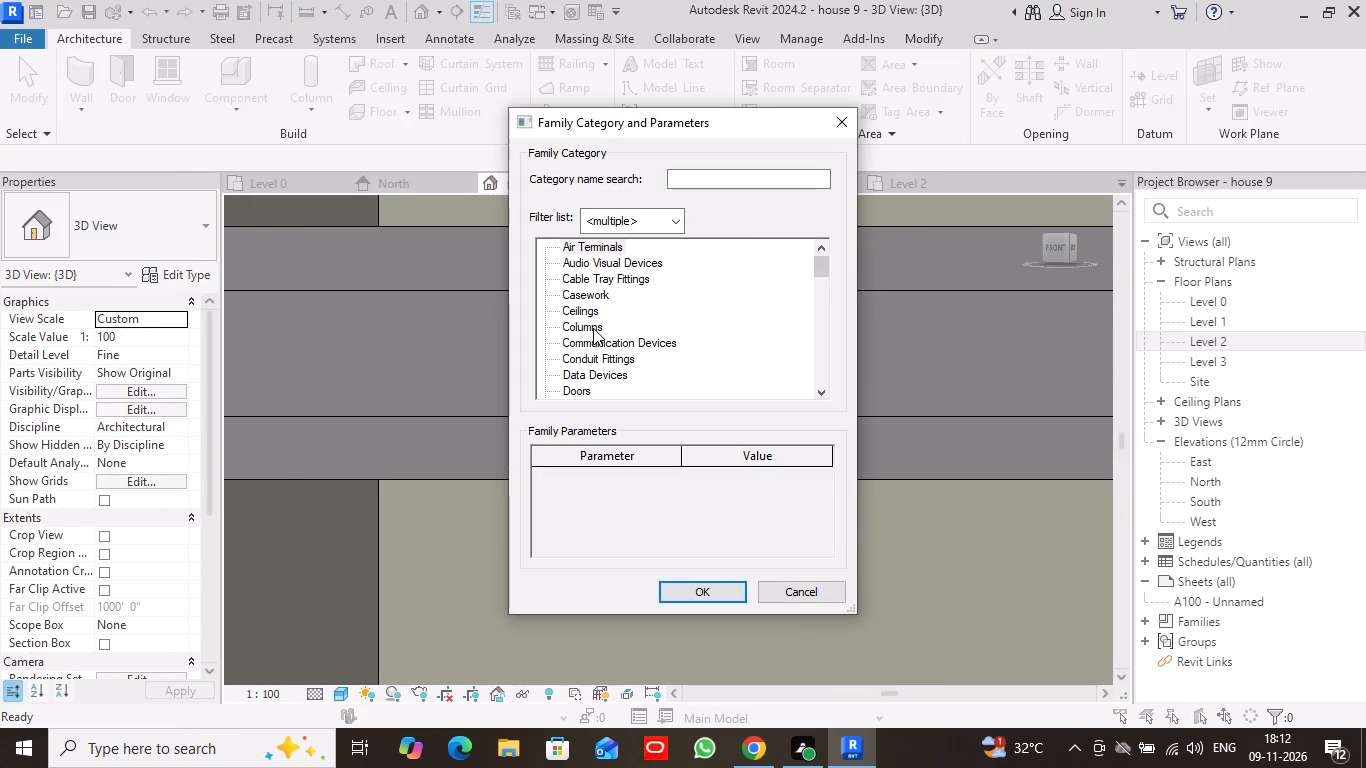
scroll(593, 328, down, 16)
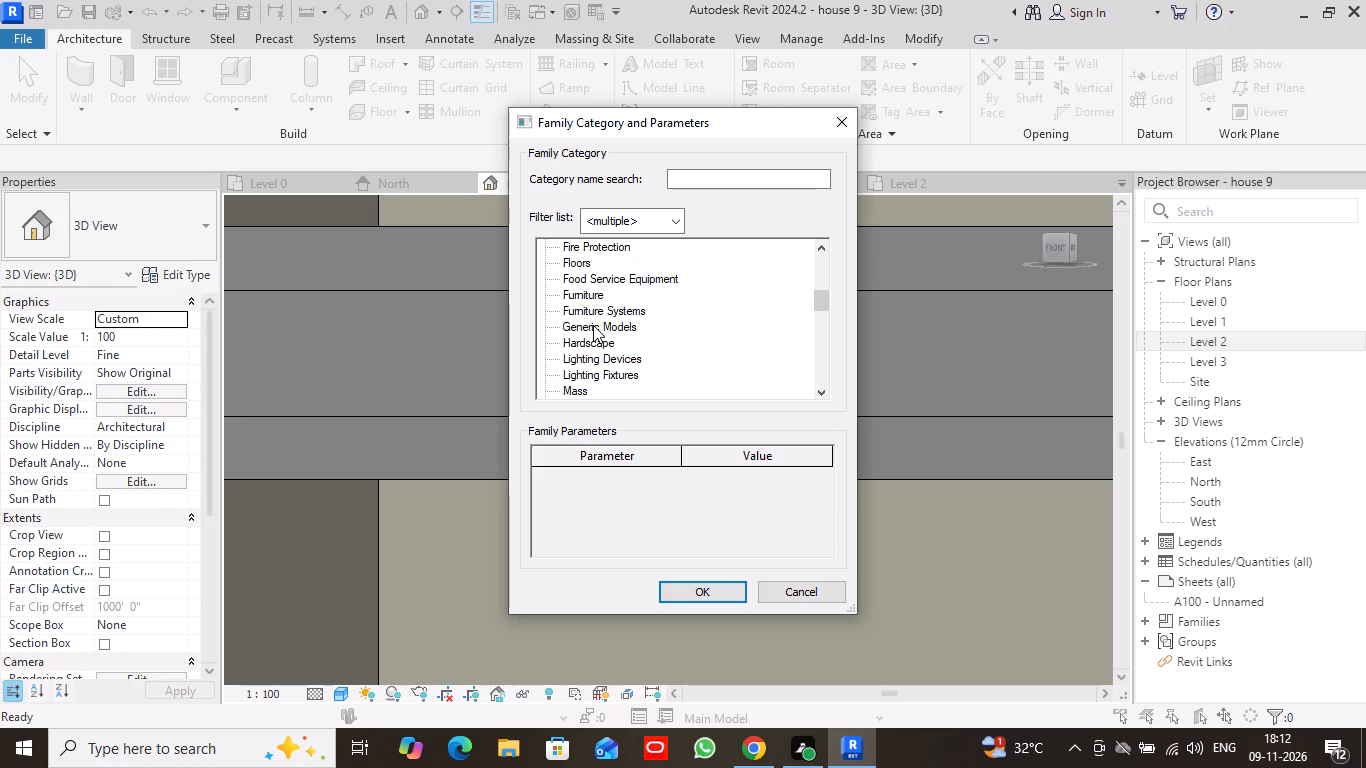
click(604, 323)
click(716, 594)
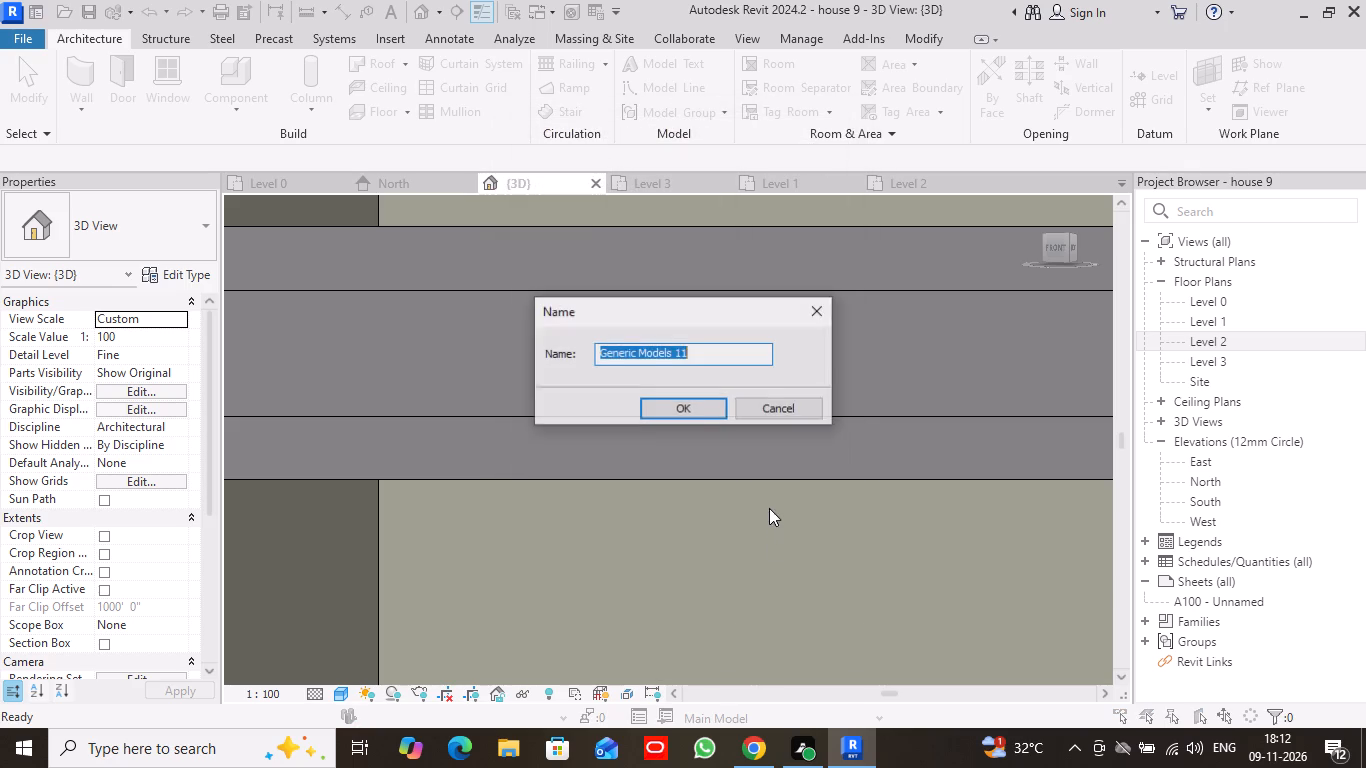
click(684, 410)
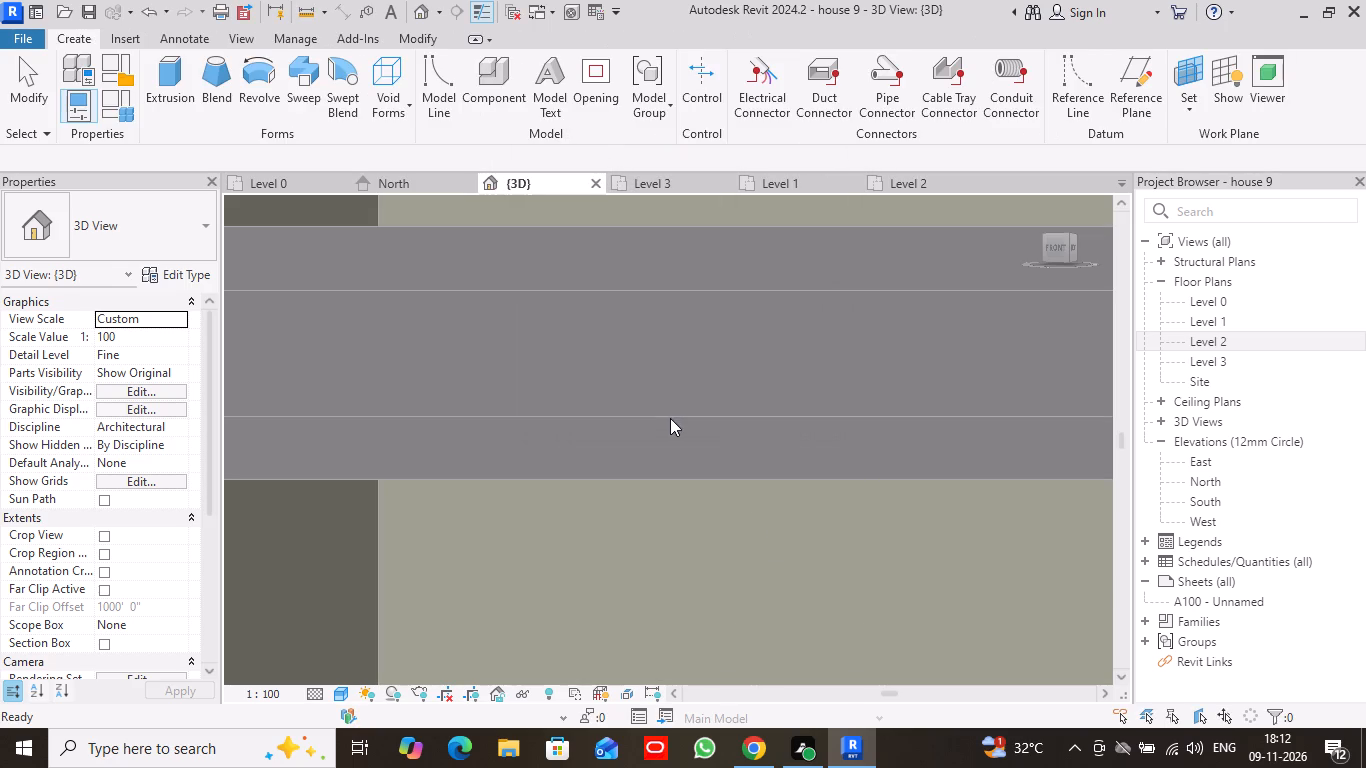
Start an extrusion and set its work plane to the roof soffit's face on the tower roof's edge trim.
click(182, 74)
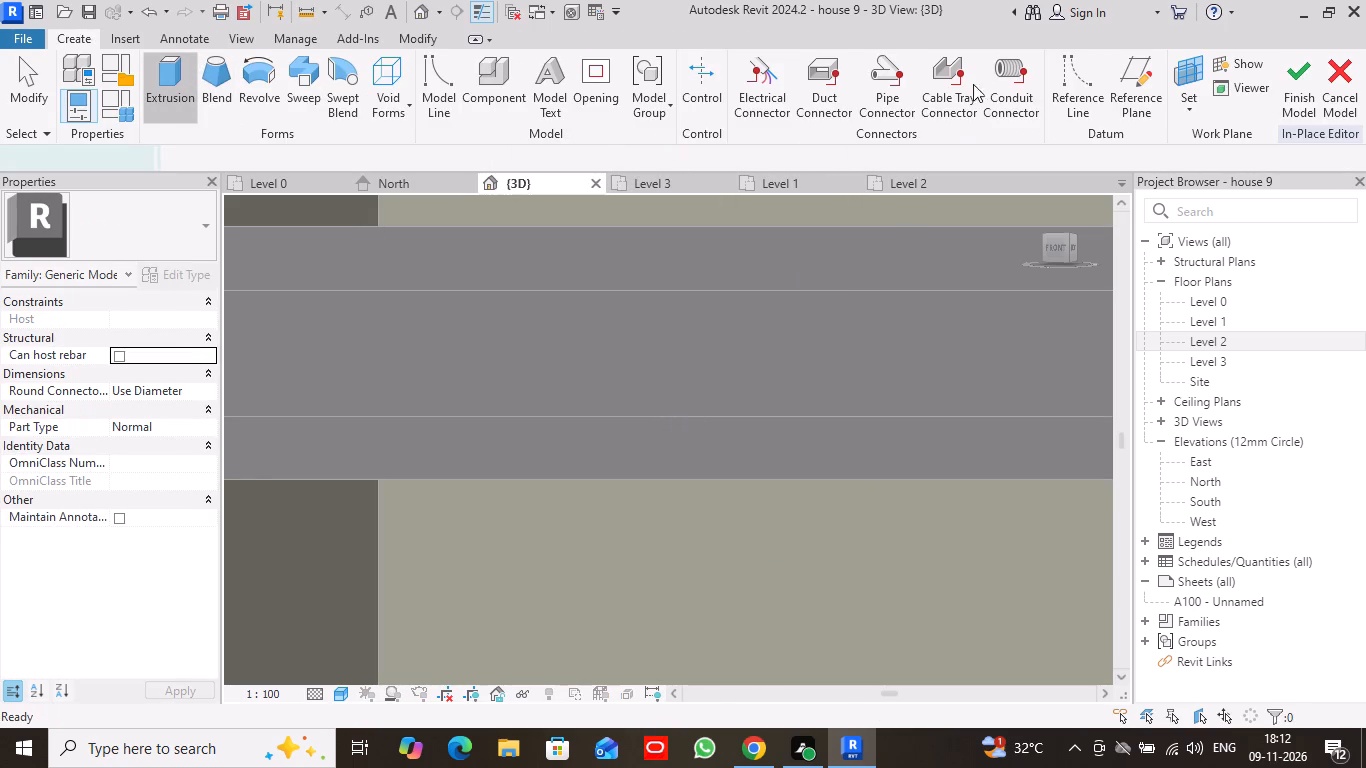
click(917, 110)
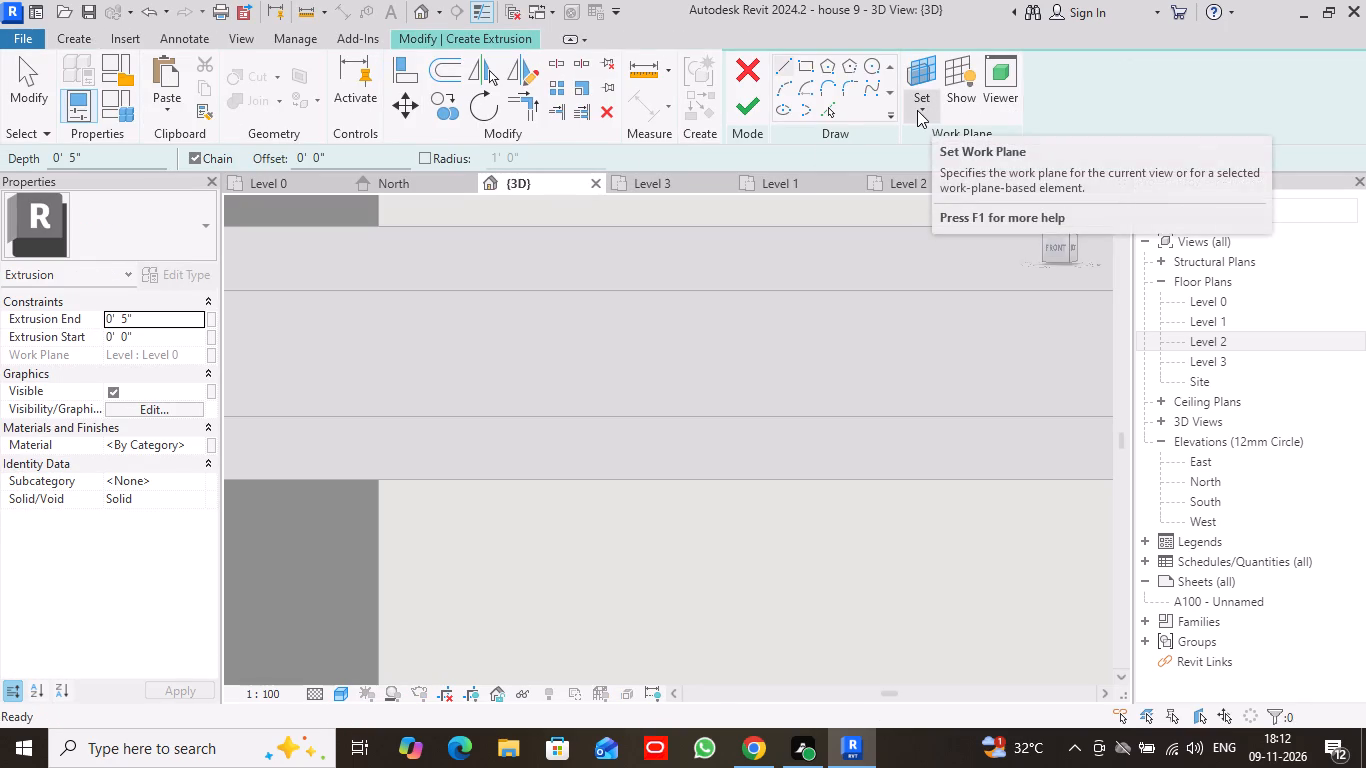
click(943, 186)
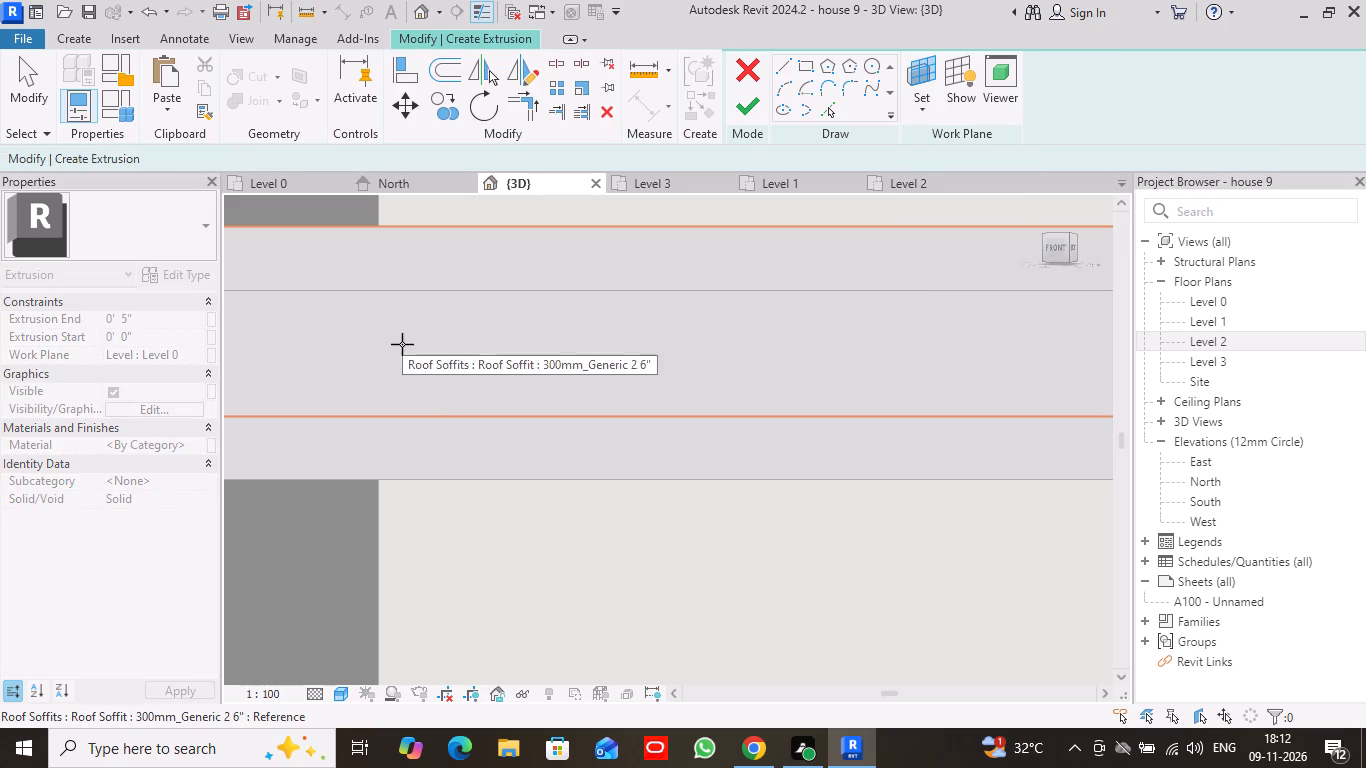
click(372, 344)
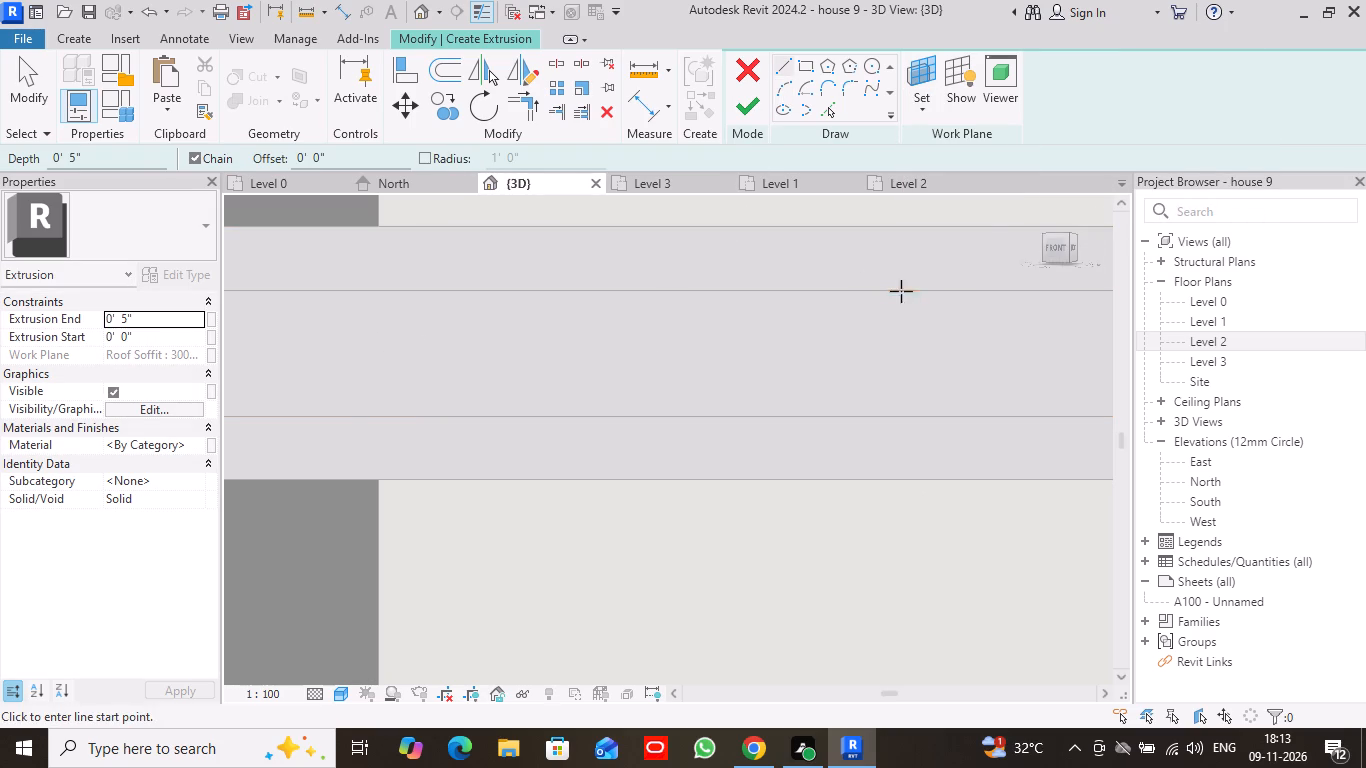
Sketch a circle of about 1 inch radius in the roof trim's middle band, just inside the tower wall's corner in the side view.
click(1043, 236)
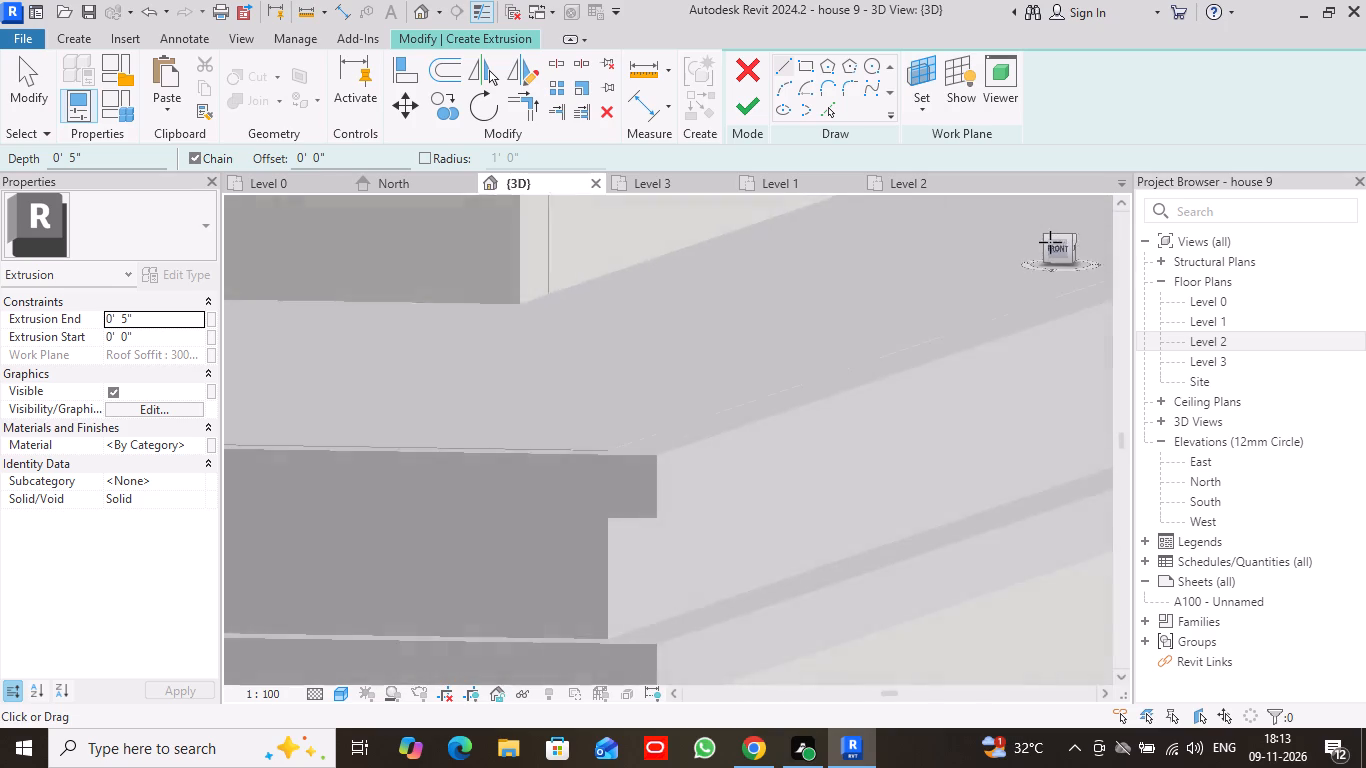
scroll(925, 362, down, 6)
middle_drag(888, 411, 734, 333)
scroll(888, 411, down, 1)
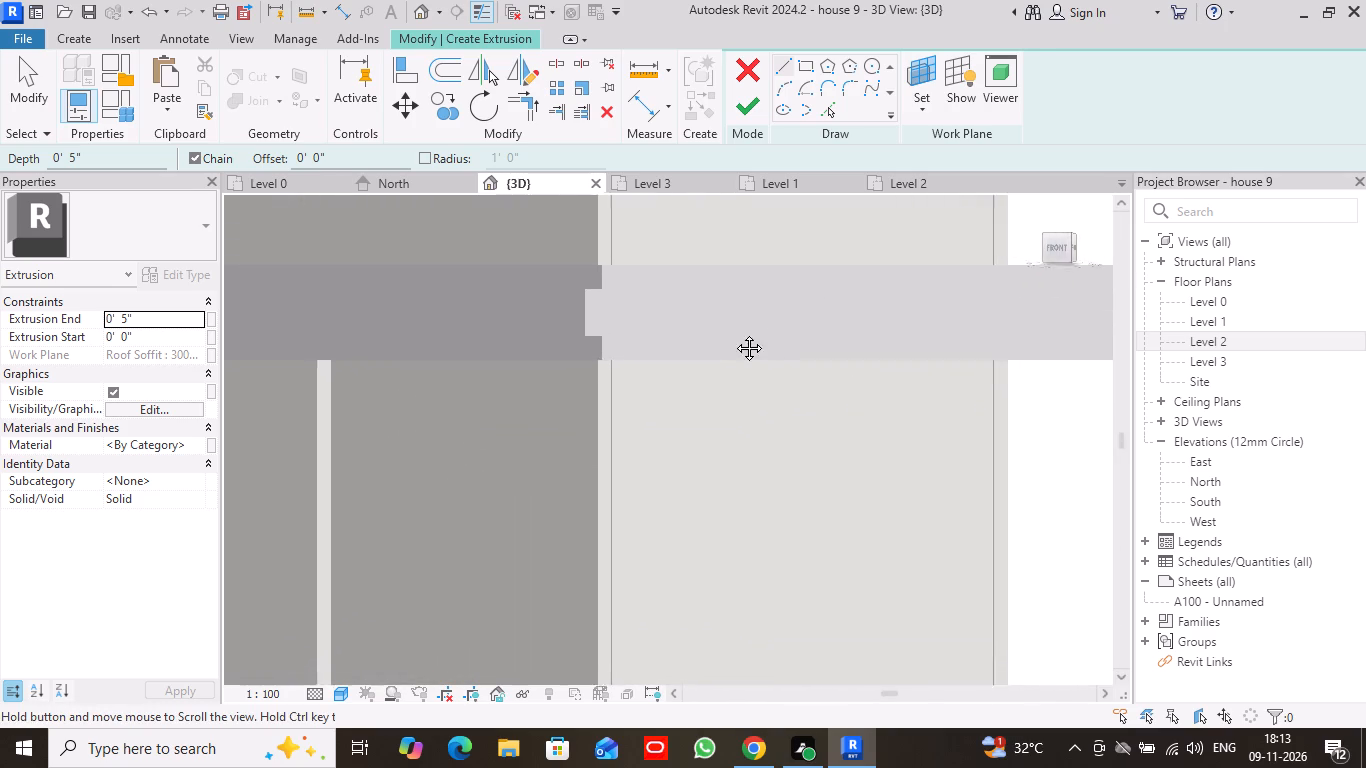
middle_drag(734, 333, 639, 250)
scroll(657, 310, down, 3)
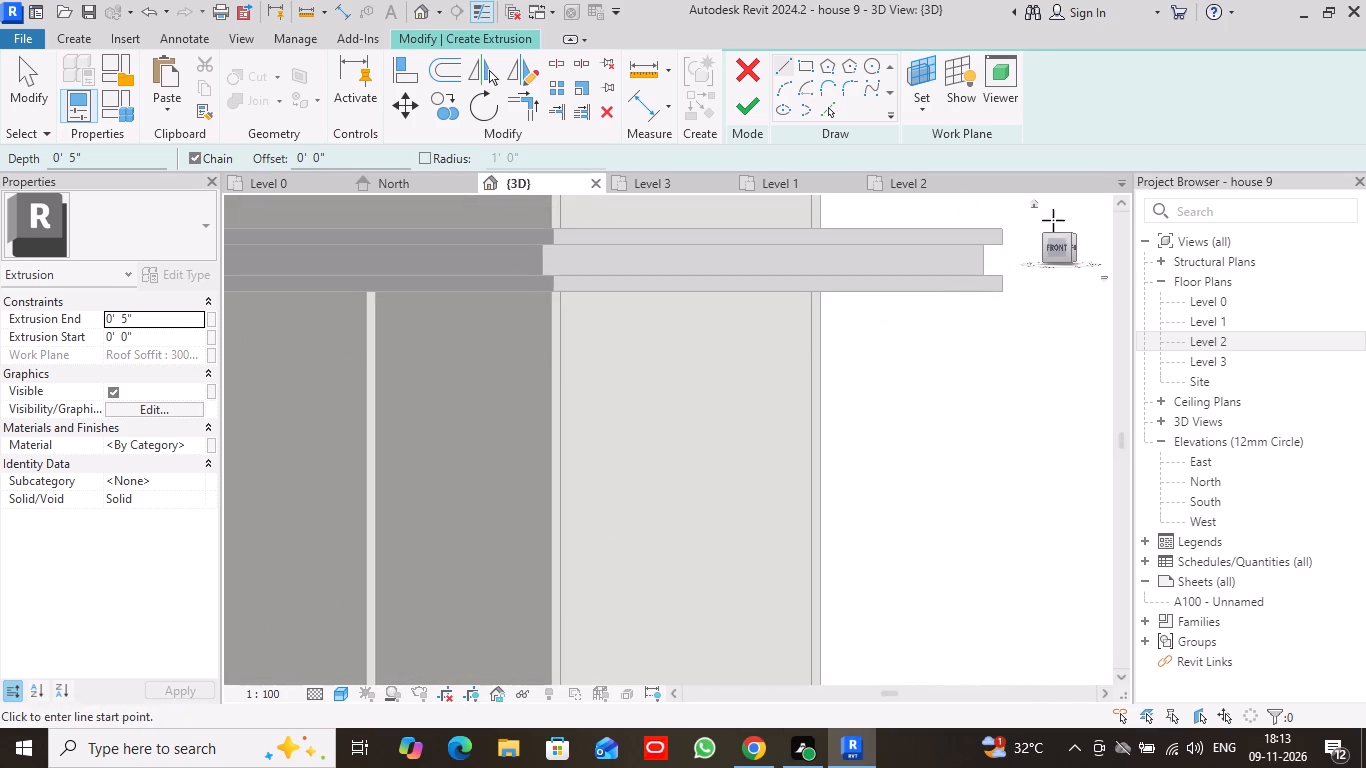
scroll(1060, 260, down, 7)
middle_drag(1014, 455, 984, 440)
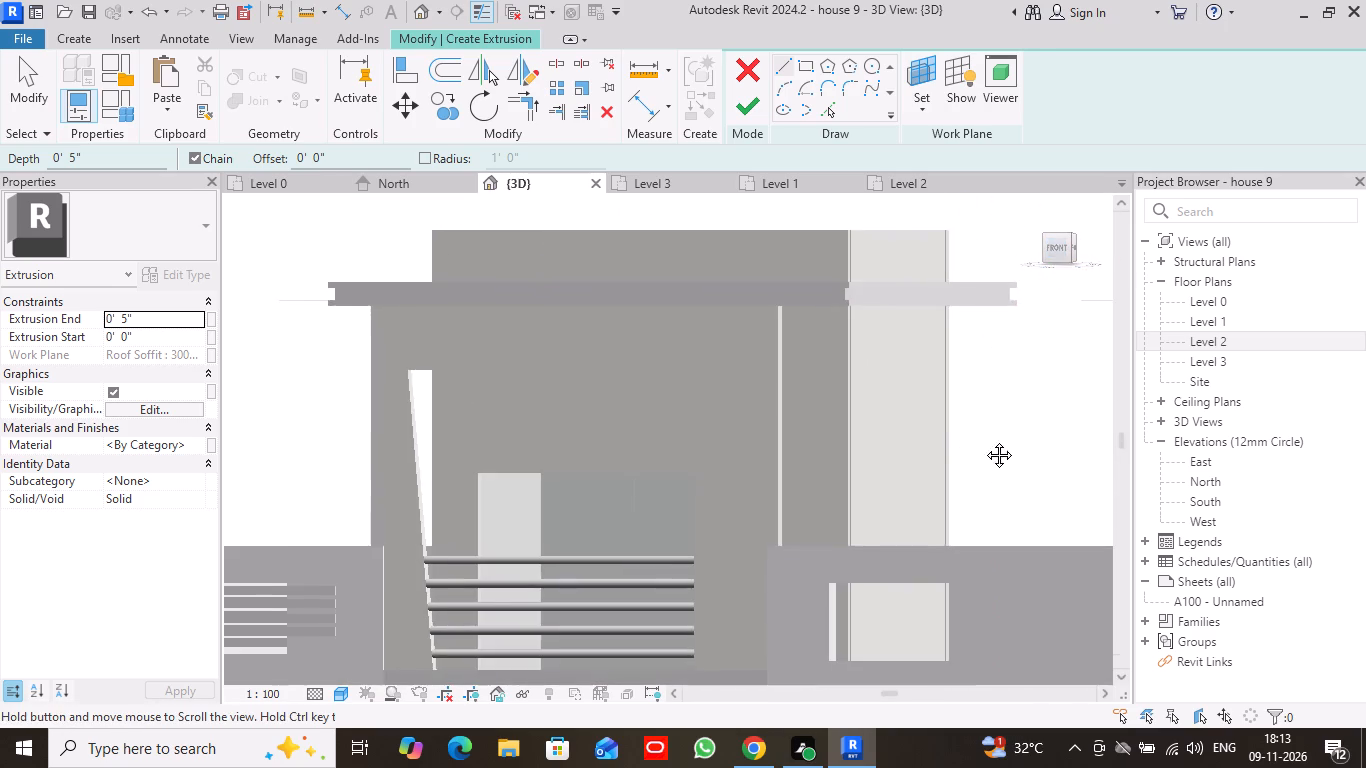
middle_drag(984, 440, 561, 421)
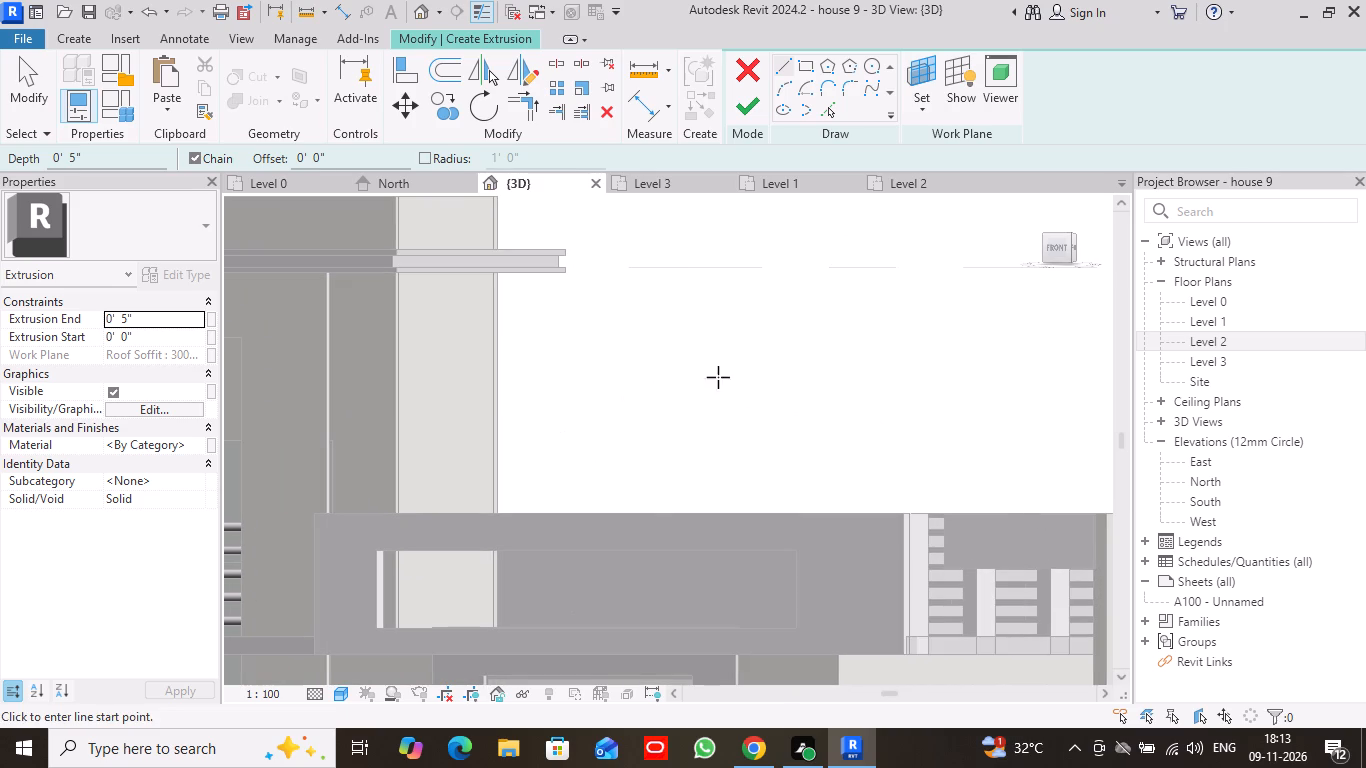
drag(1071, 250, 895, 273)
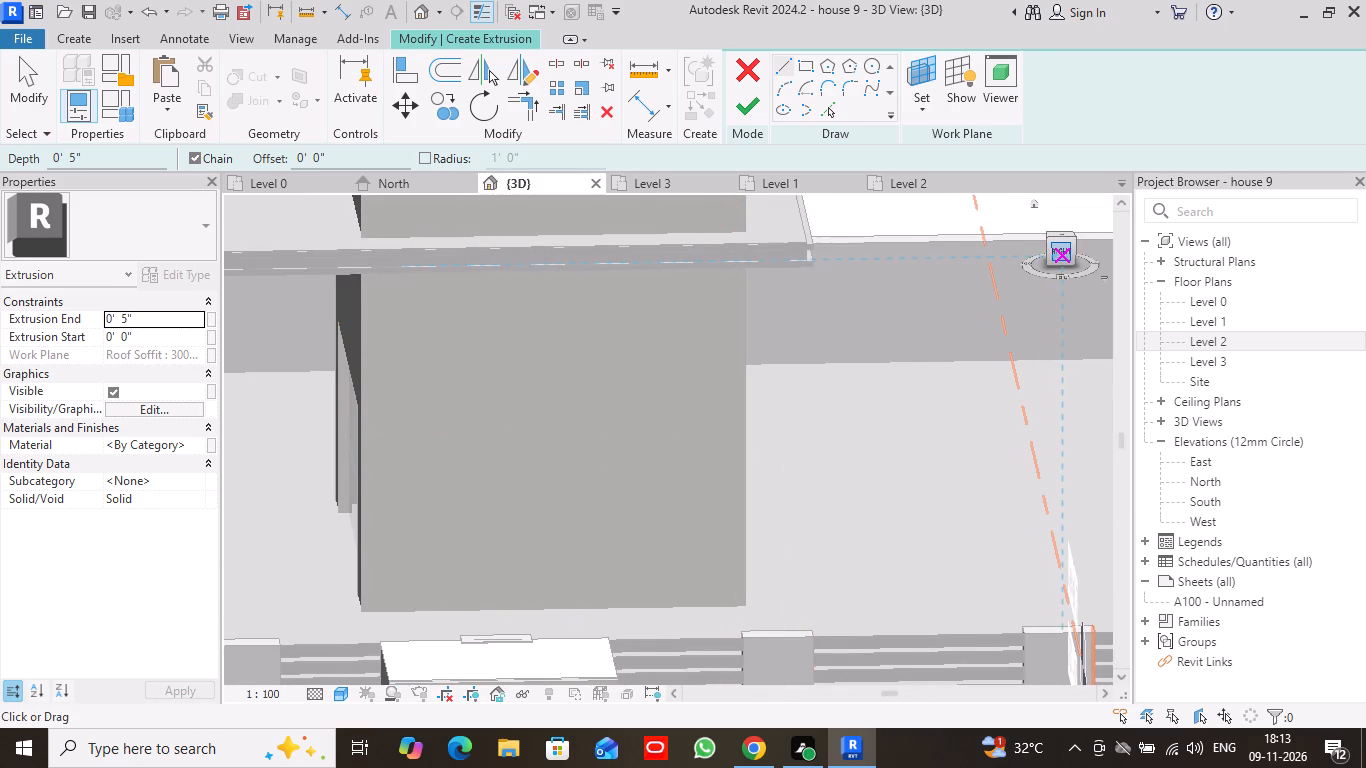
drag(1075, 250, 1057, 253)
scroll(611, 479, down, 2)
scroll(523, 528, down, 1)
middle_drag(523, 528, 663, 440)
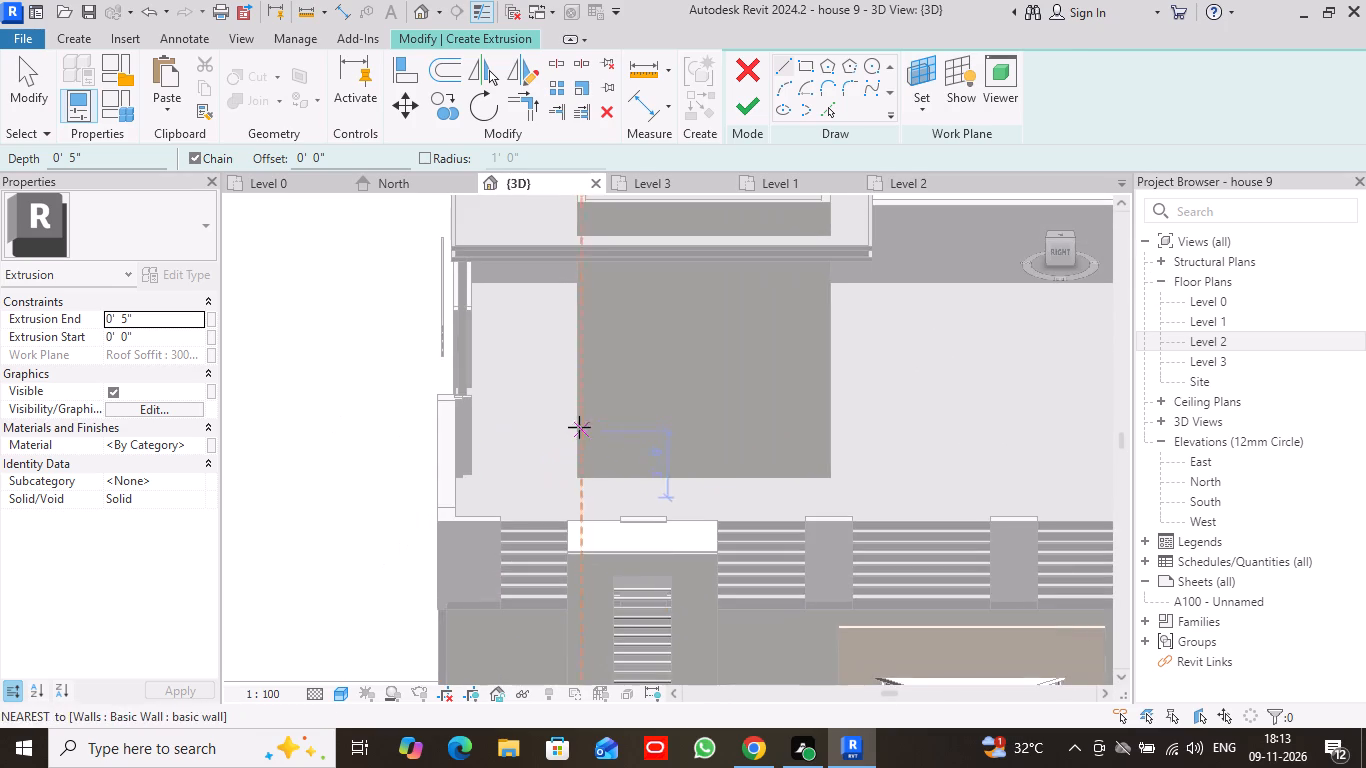
scroll(575, 425, up, 3)
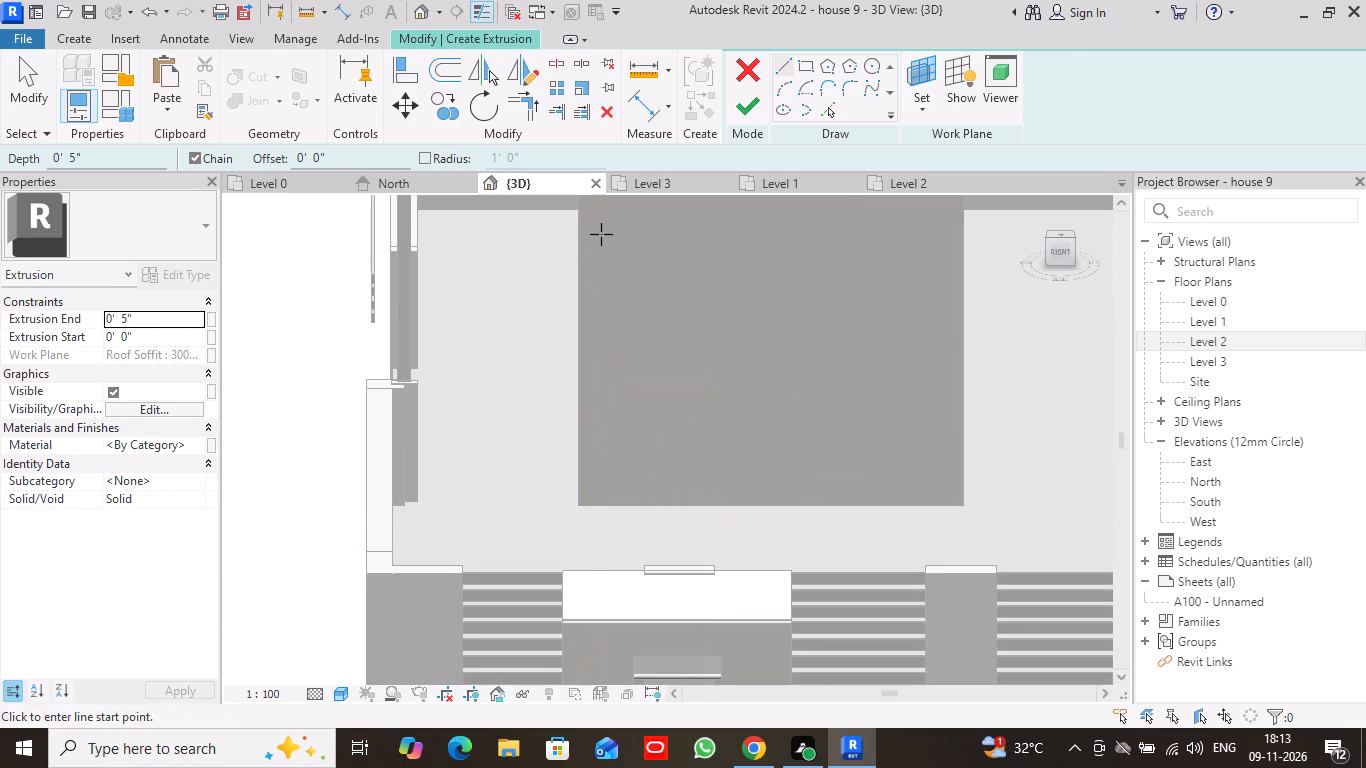
middle_drag(593, 223, 584, 358)
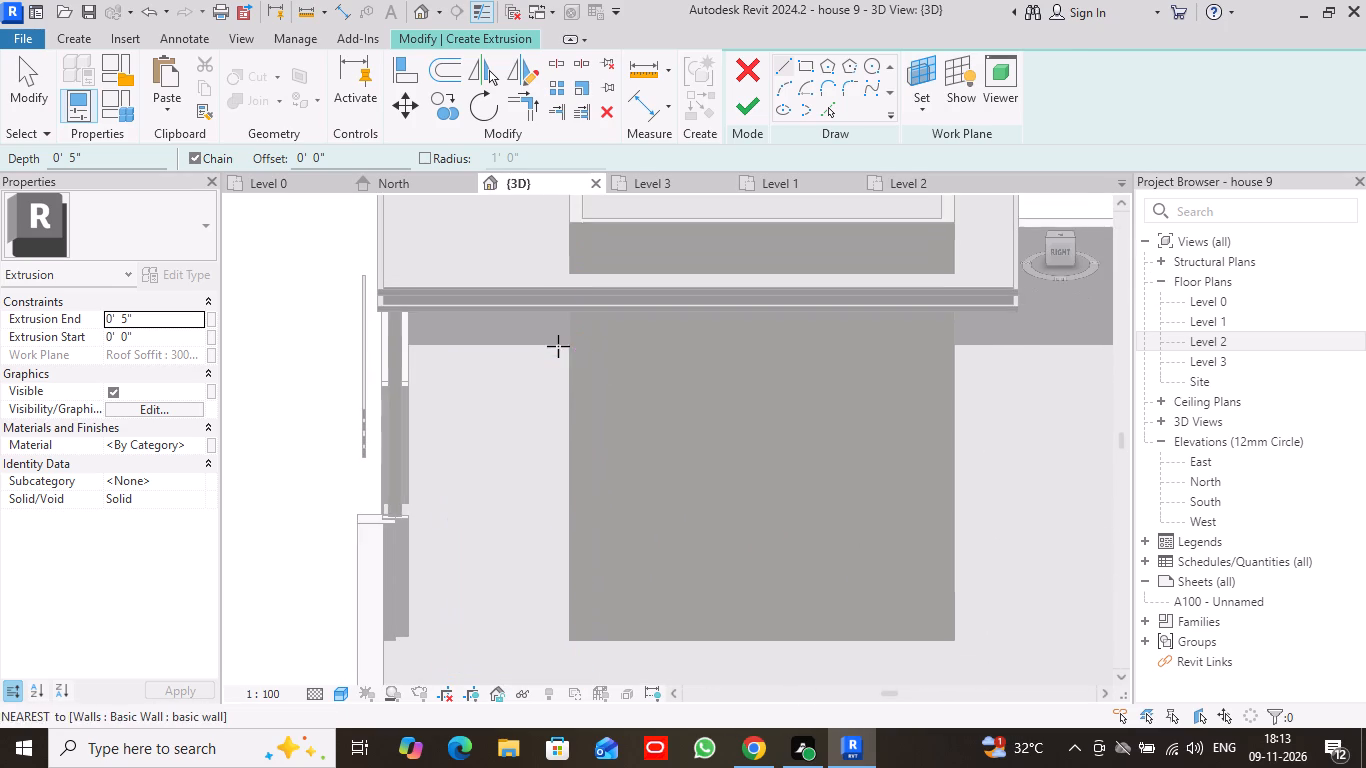
scroll(558, 346, up, 4)
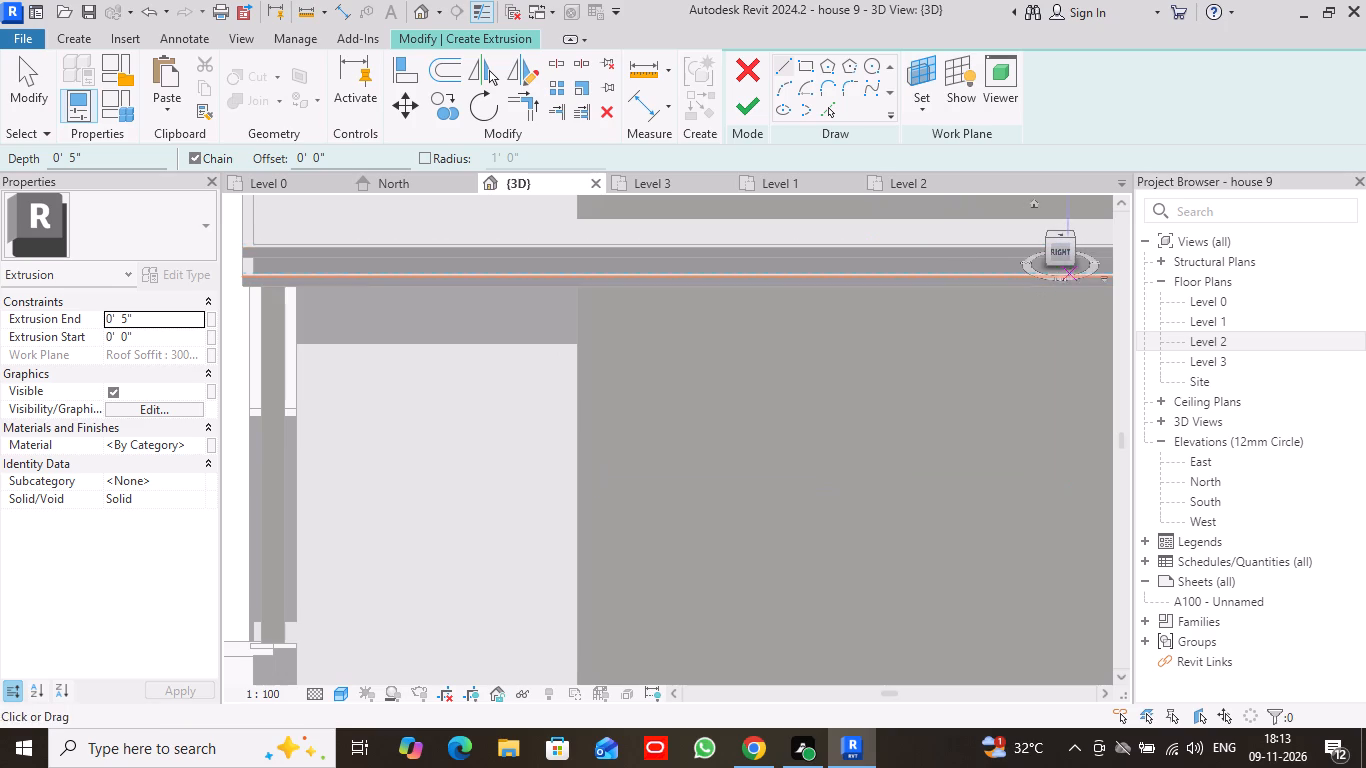
drag(1061, 264, 1061, 254)
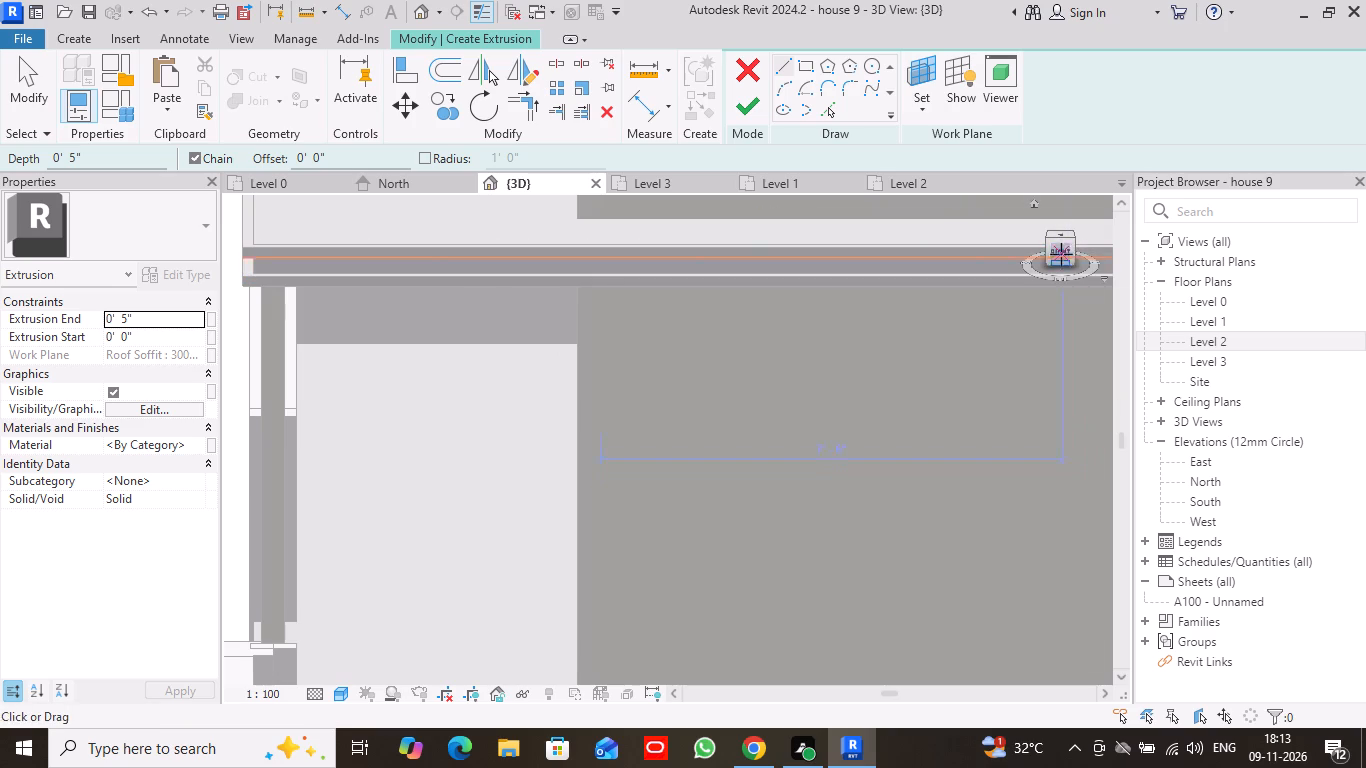
drag(1061, 254, 1061, 244)
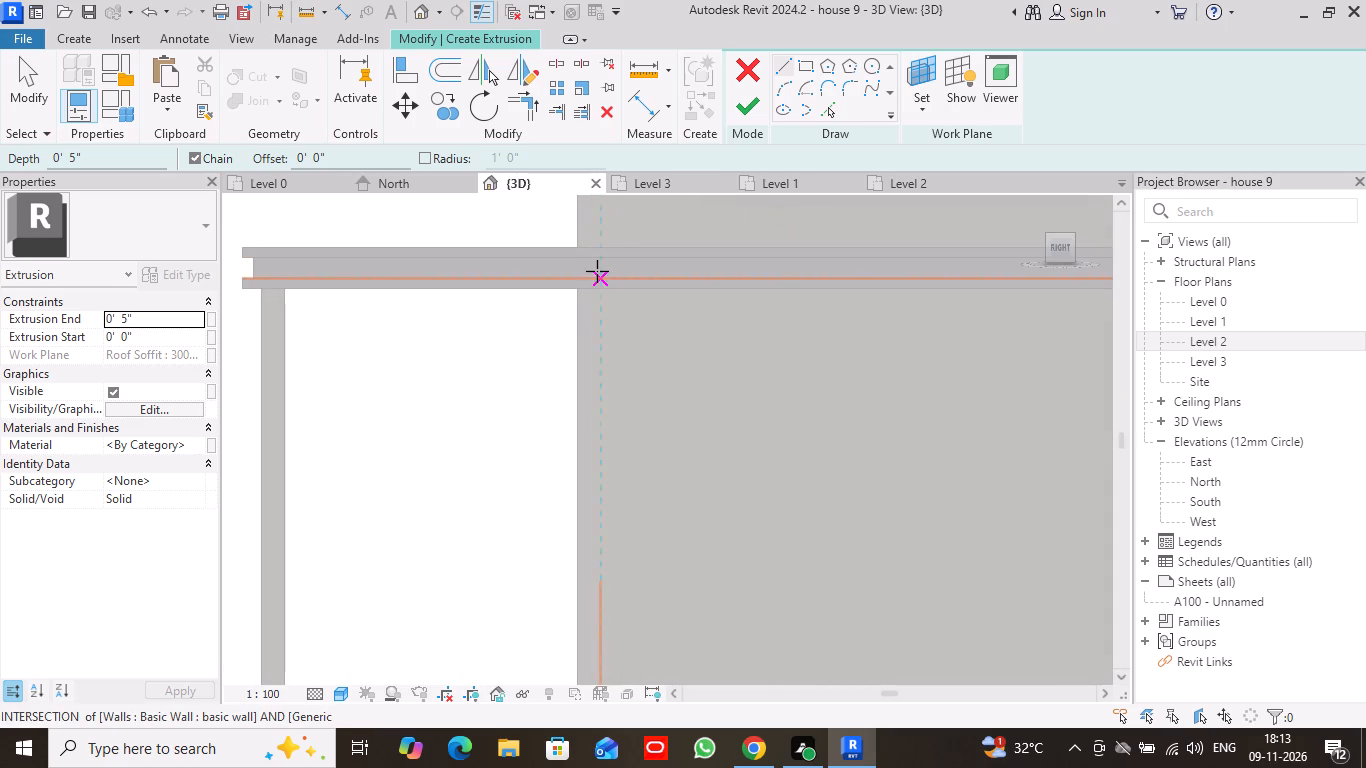
scroll(597, 271, up, 8)
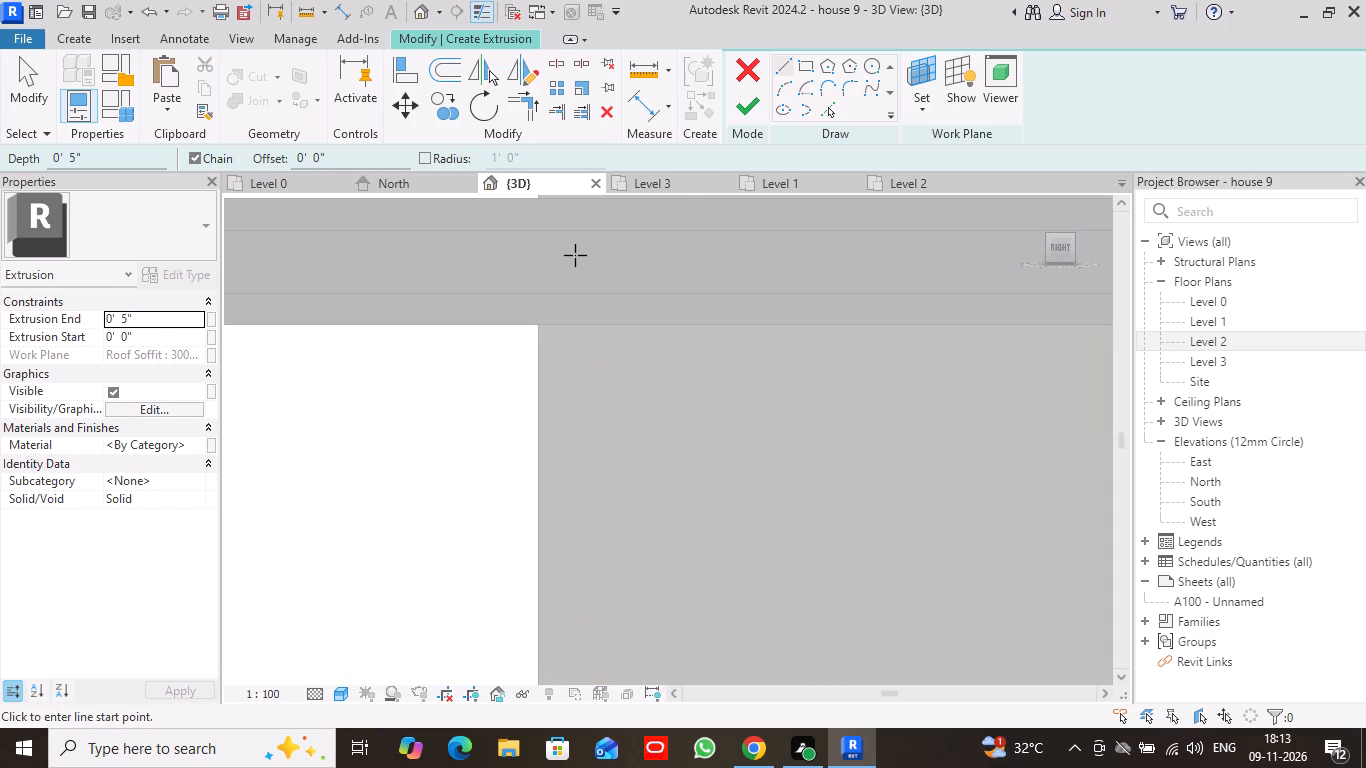
click(865, 65)
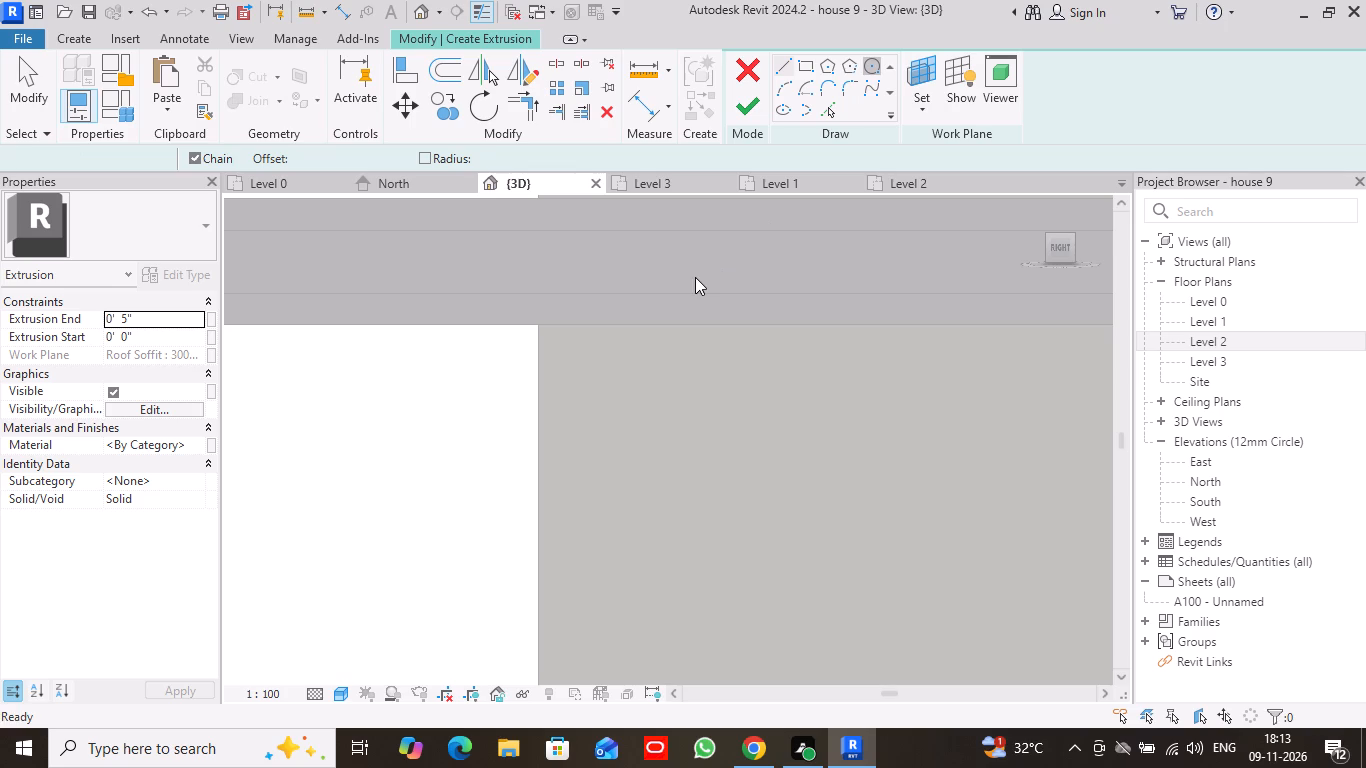
click(570, 252)
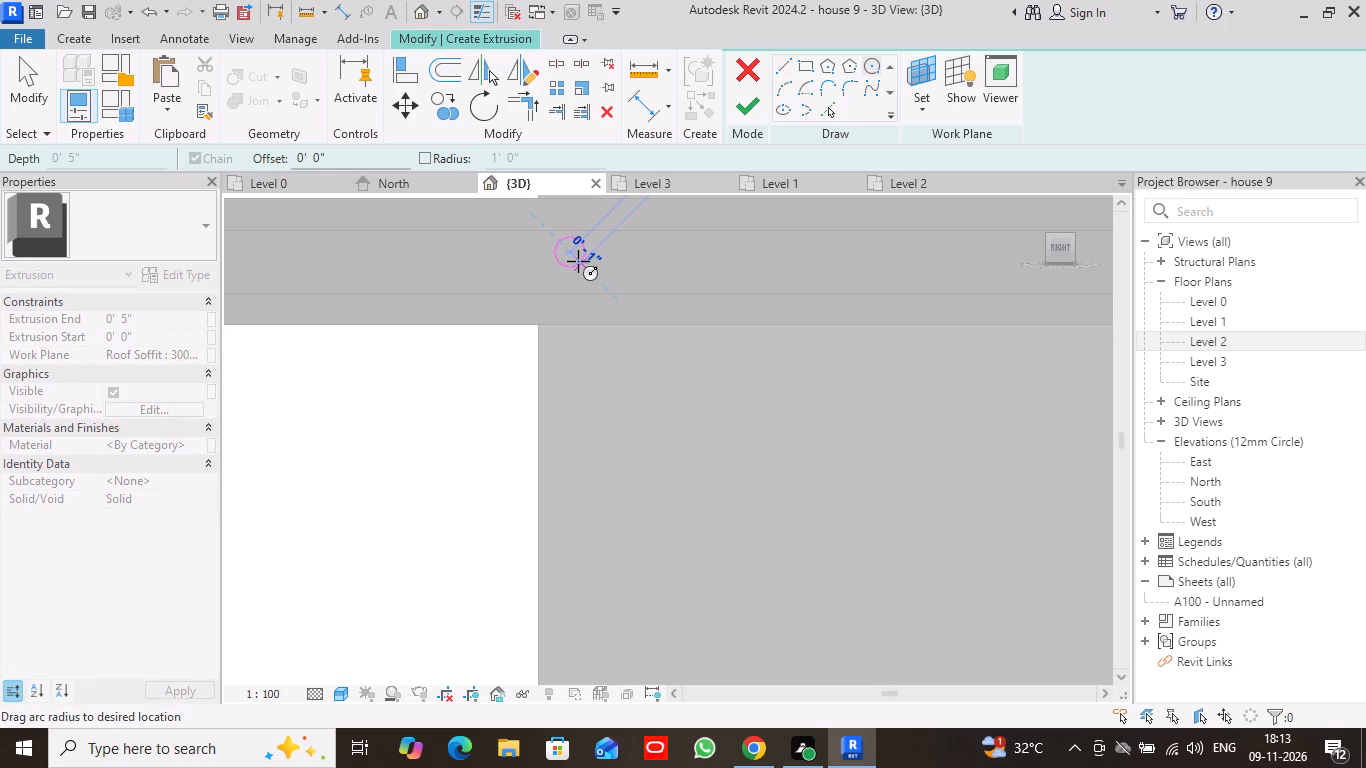
click(578, 261)
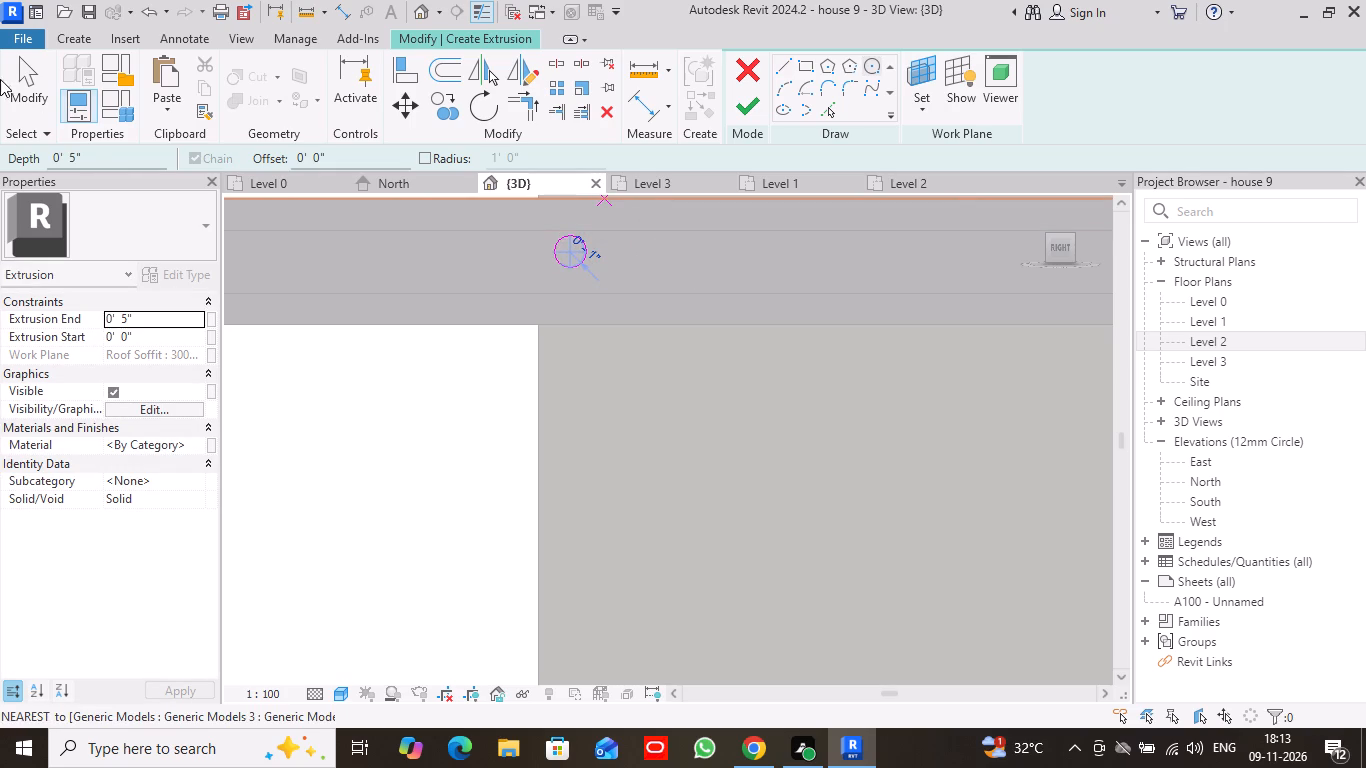
Nudge the circle down slightly within the roof trim's middle band.
click(26, 74)
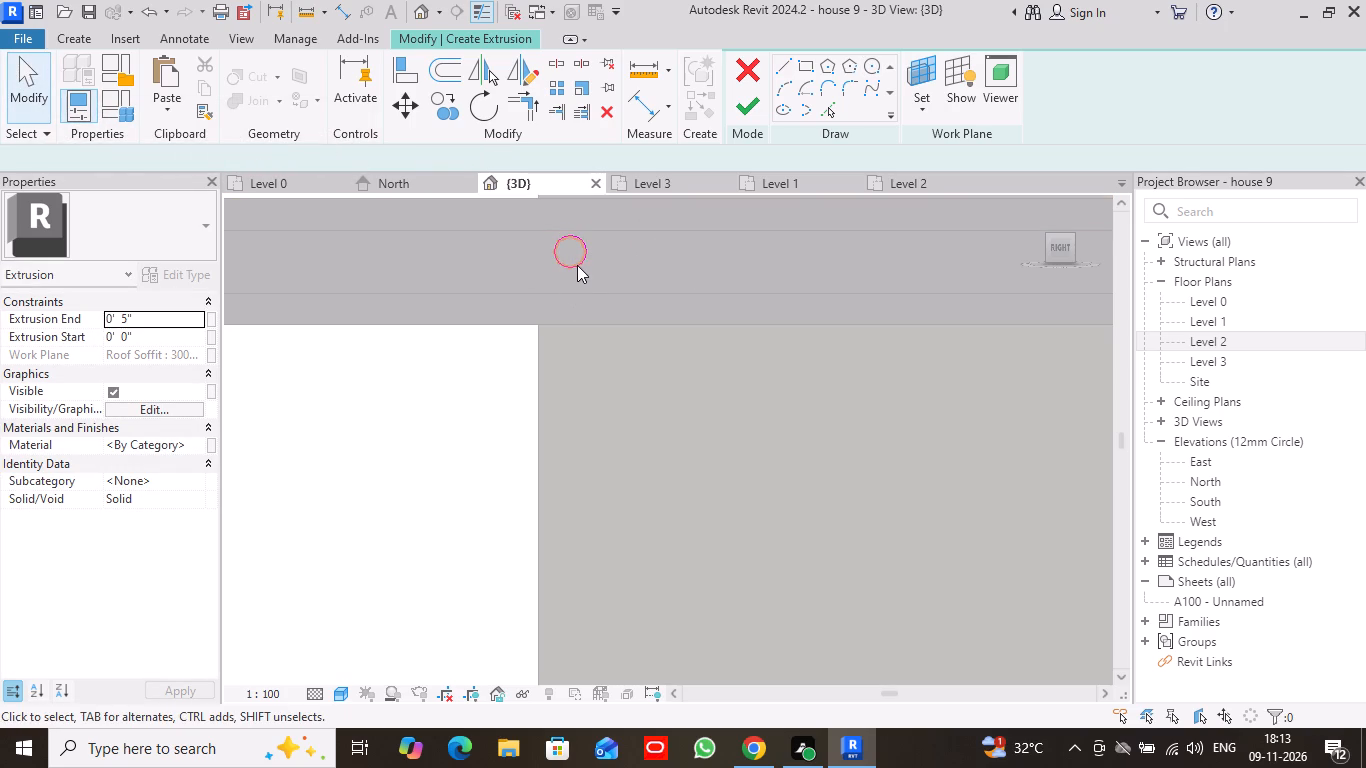
click(577, 265)
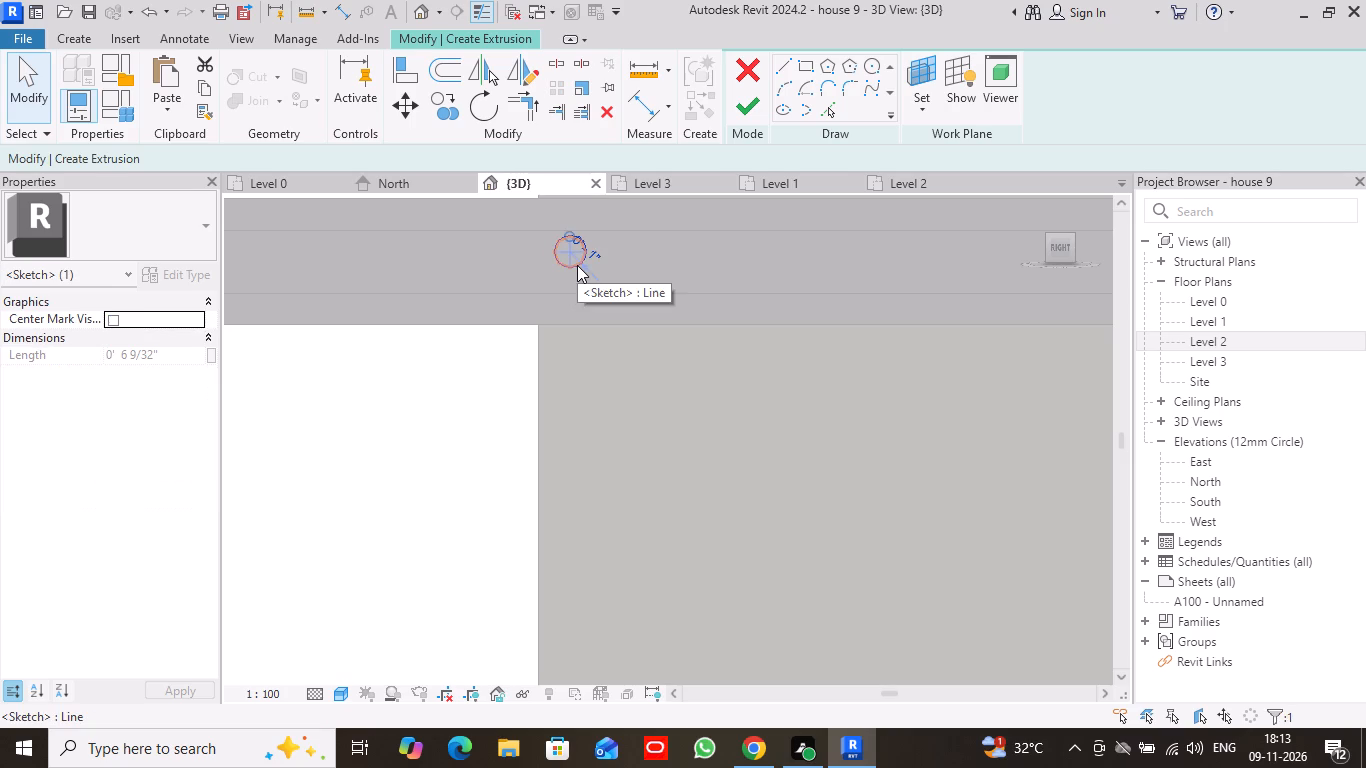
key(Down)
key(Down)
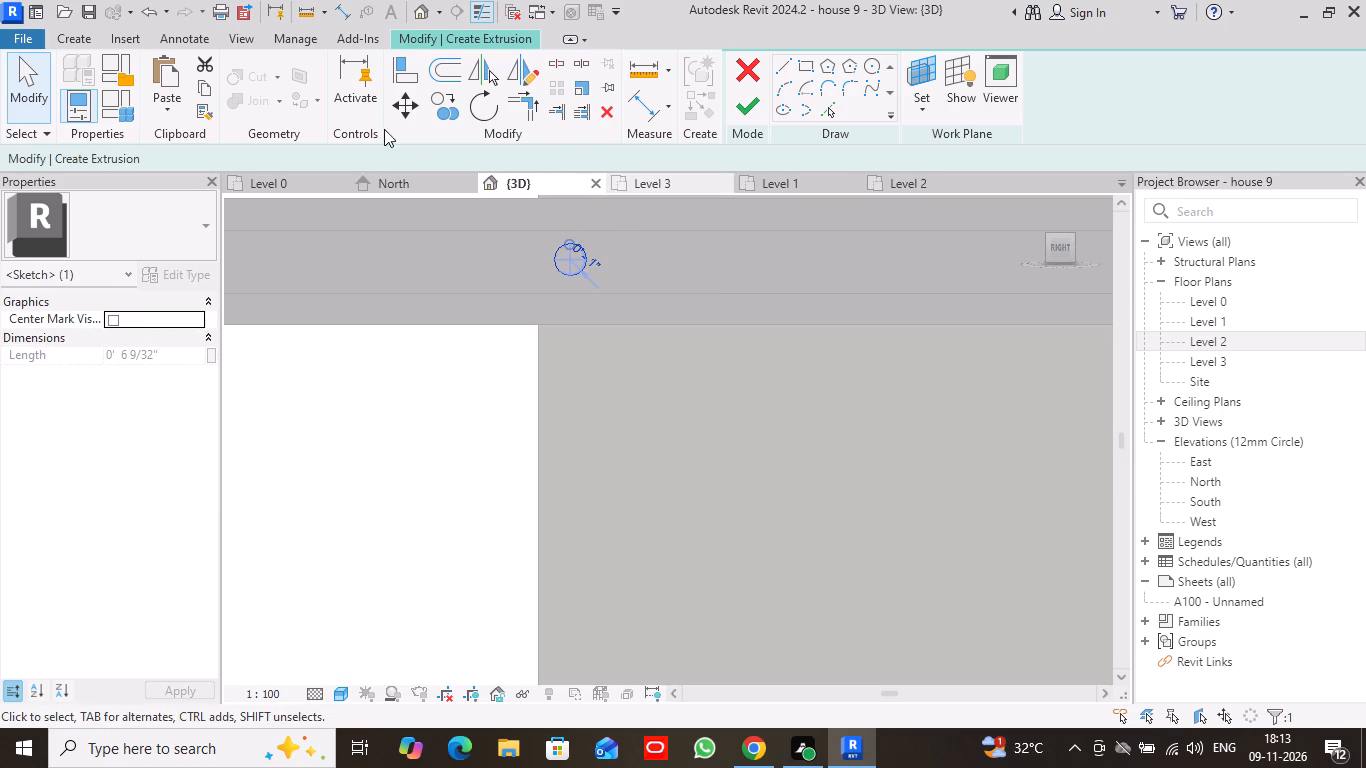
Copy the circle seven times horizontally along the roof trim's middle band to form a row of eight.
click(444, 102)
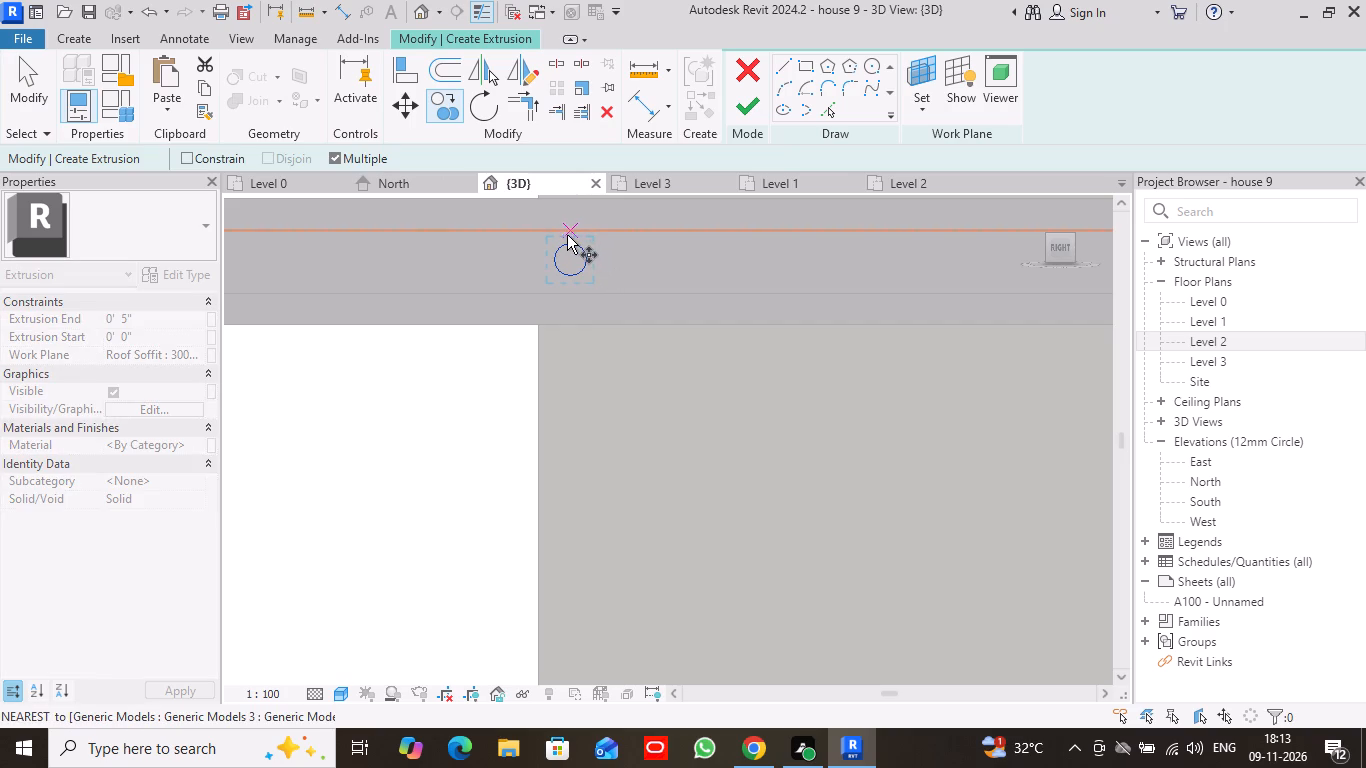
click(567, 235)
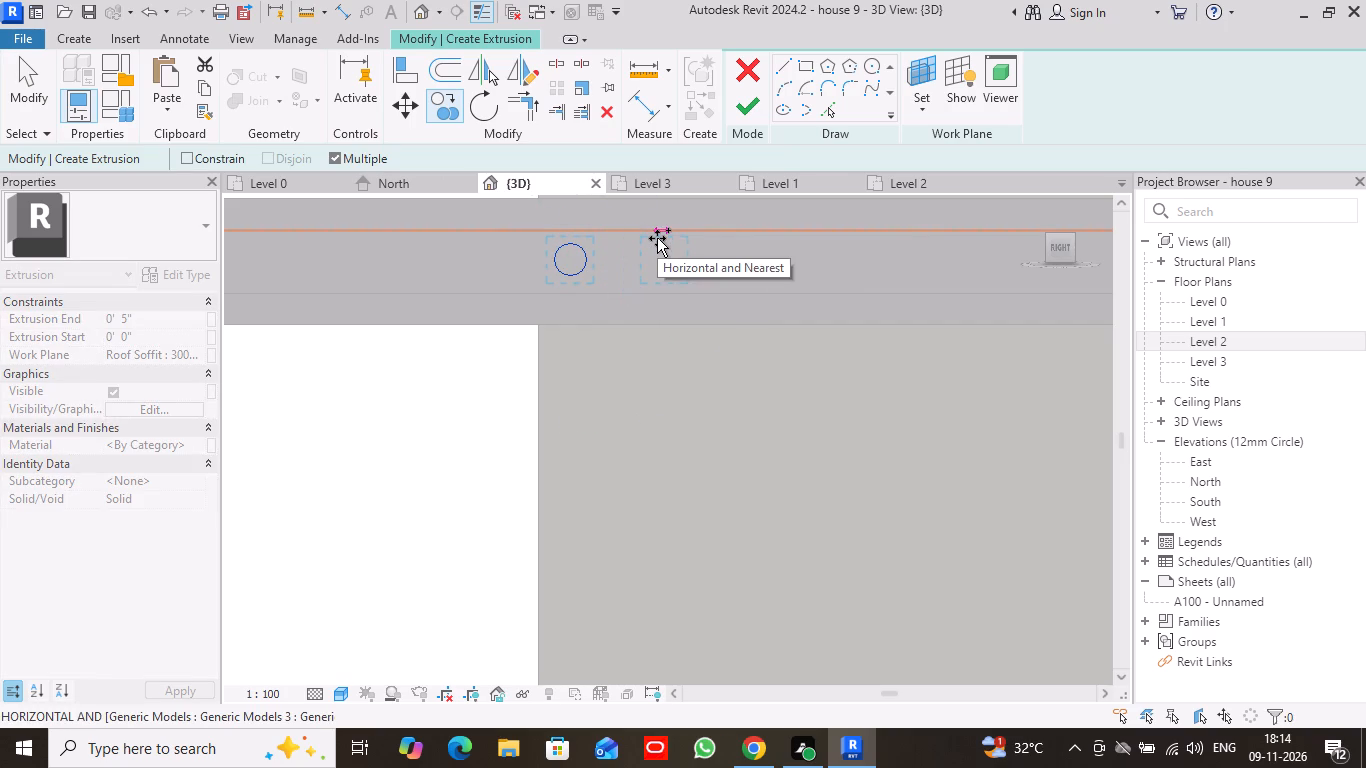
click(657, 238)
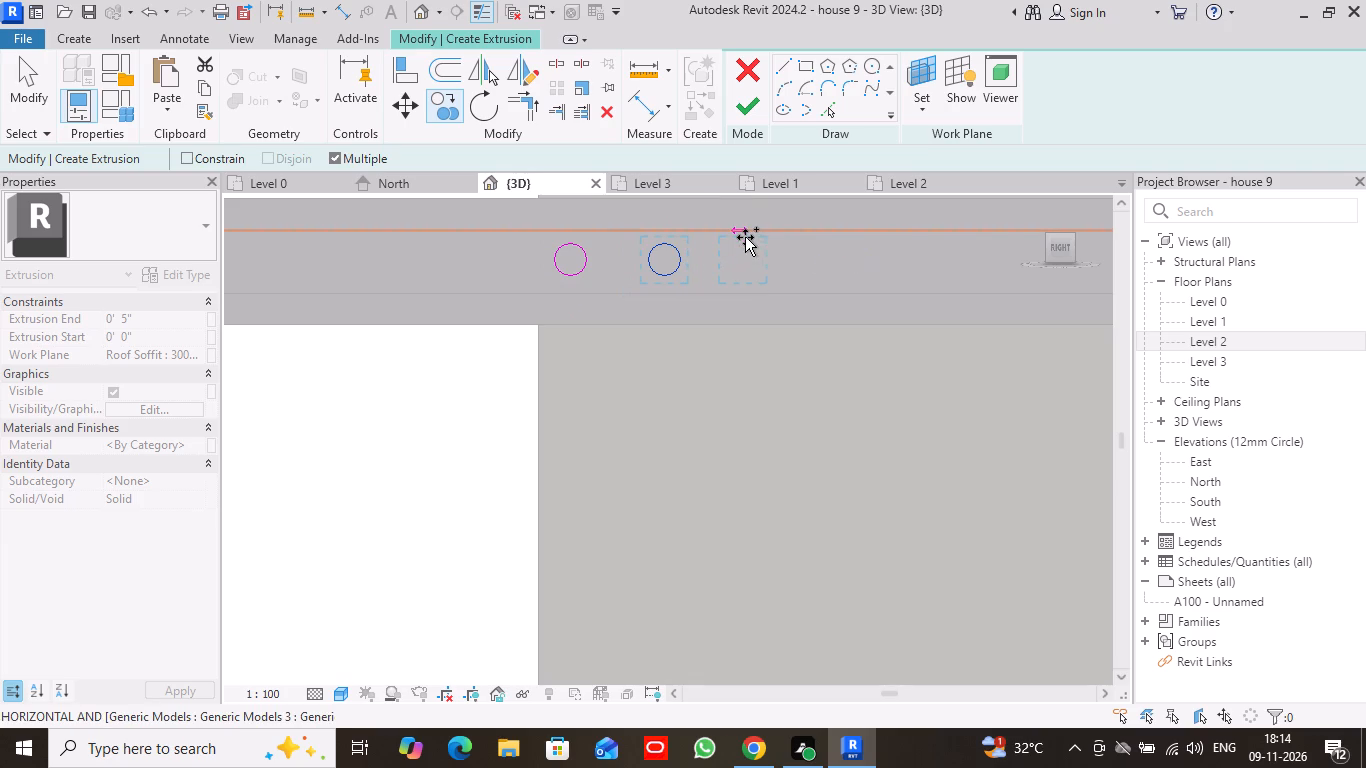
click(755, 237)
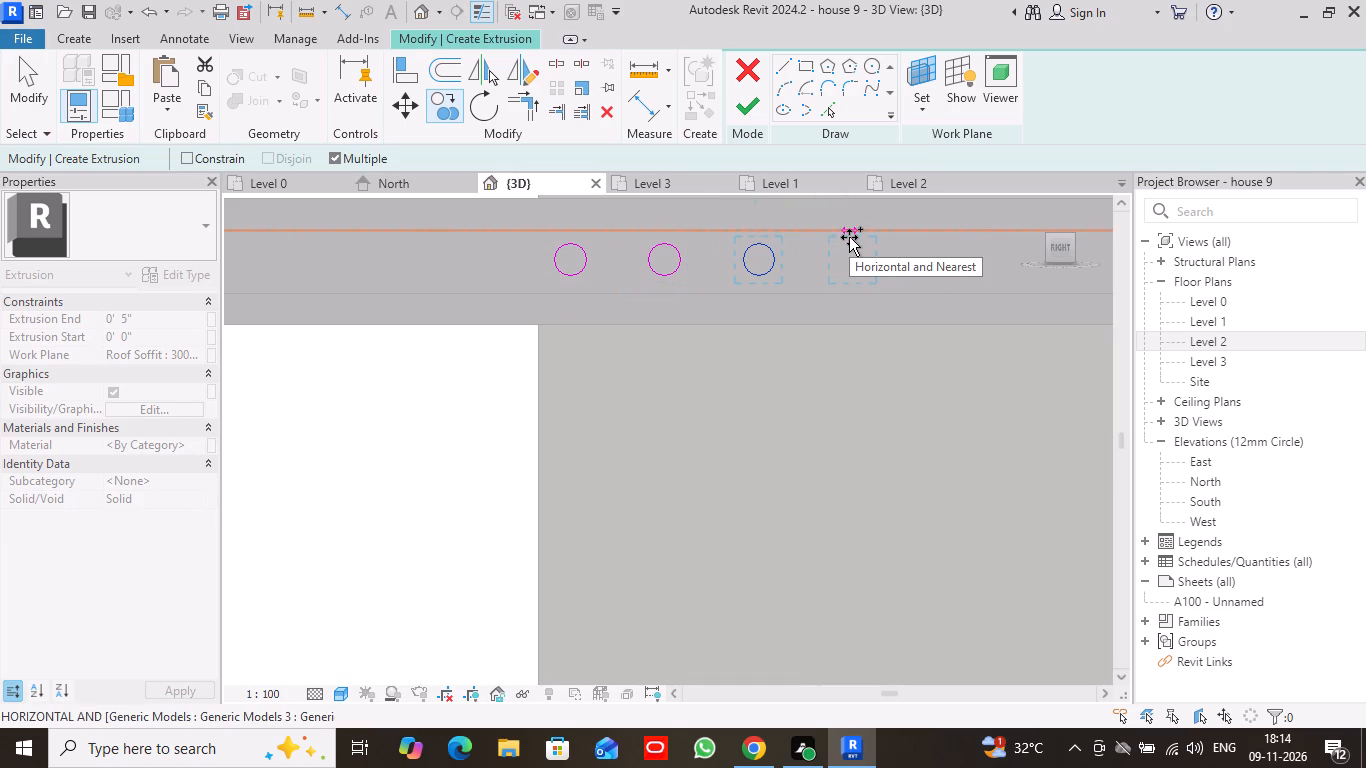
click(849, 237)
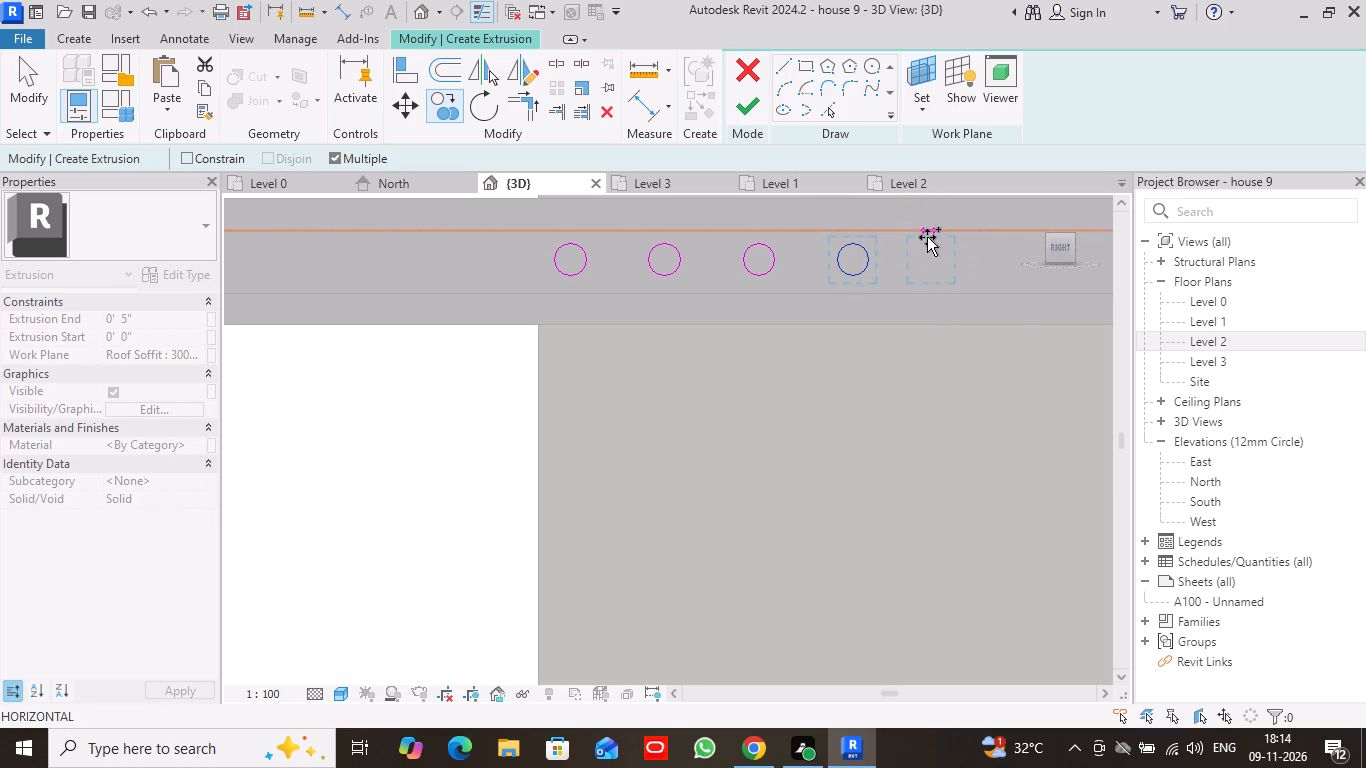
click(927, 237)
middle_drag(1013, 243, 990, 243)
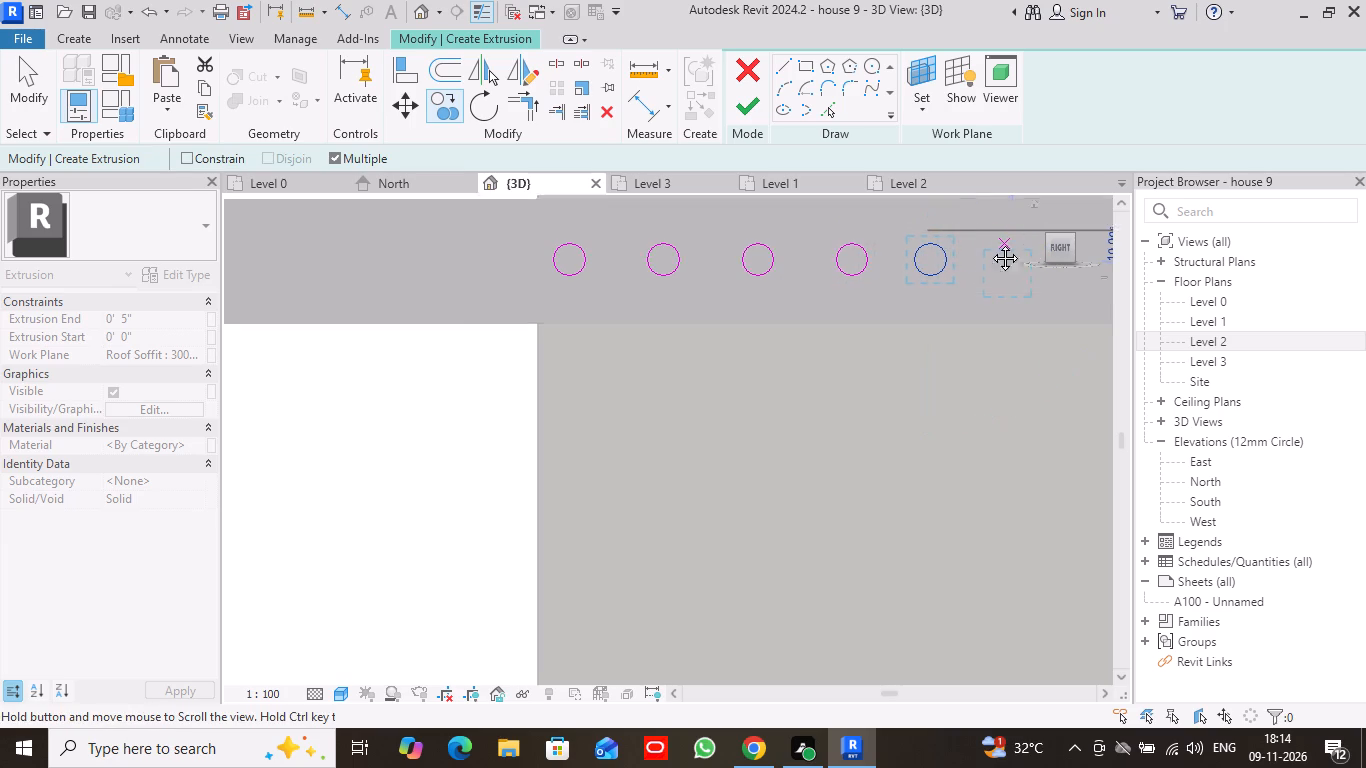
middle_drag(990, 243, 859, 239)
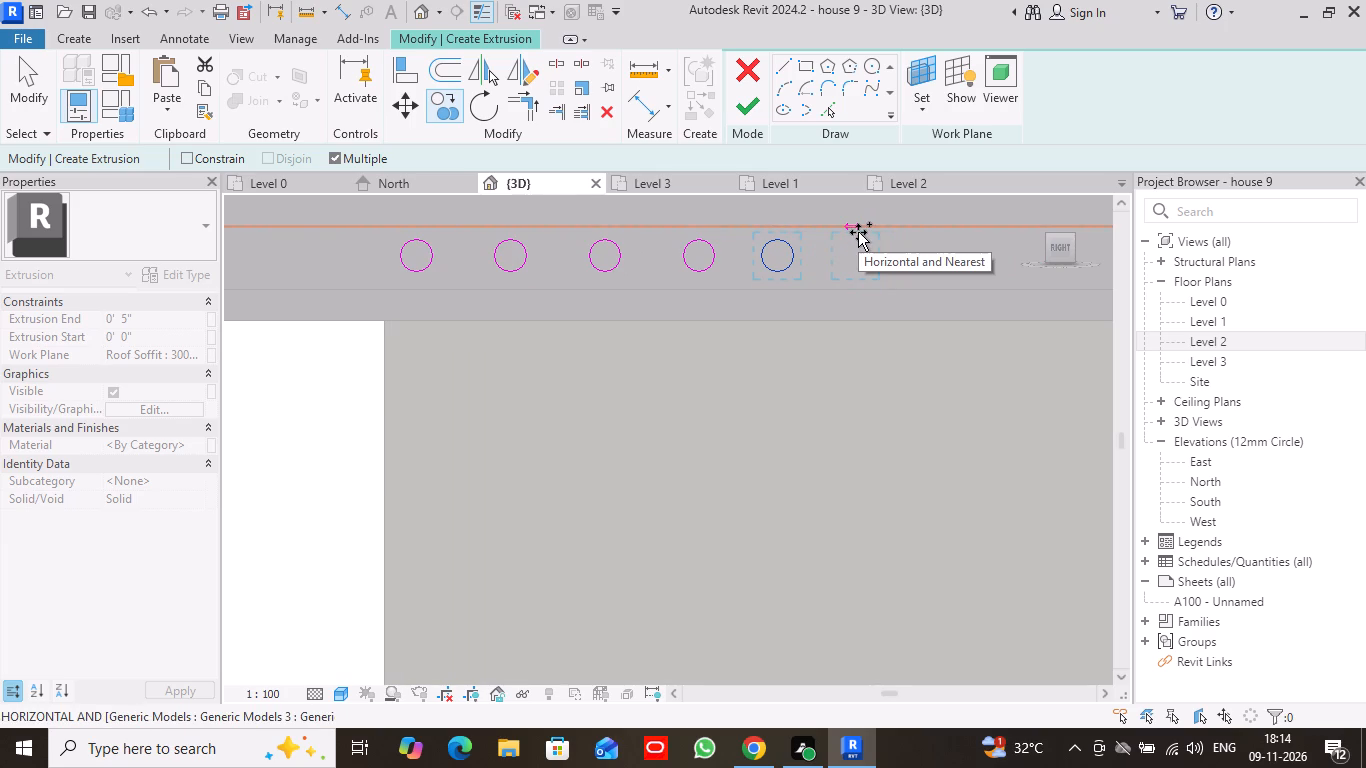
click(858, 232)
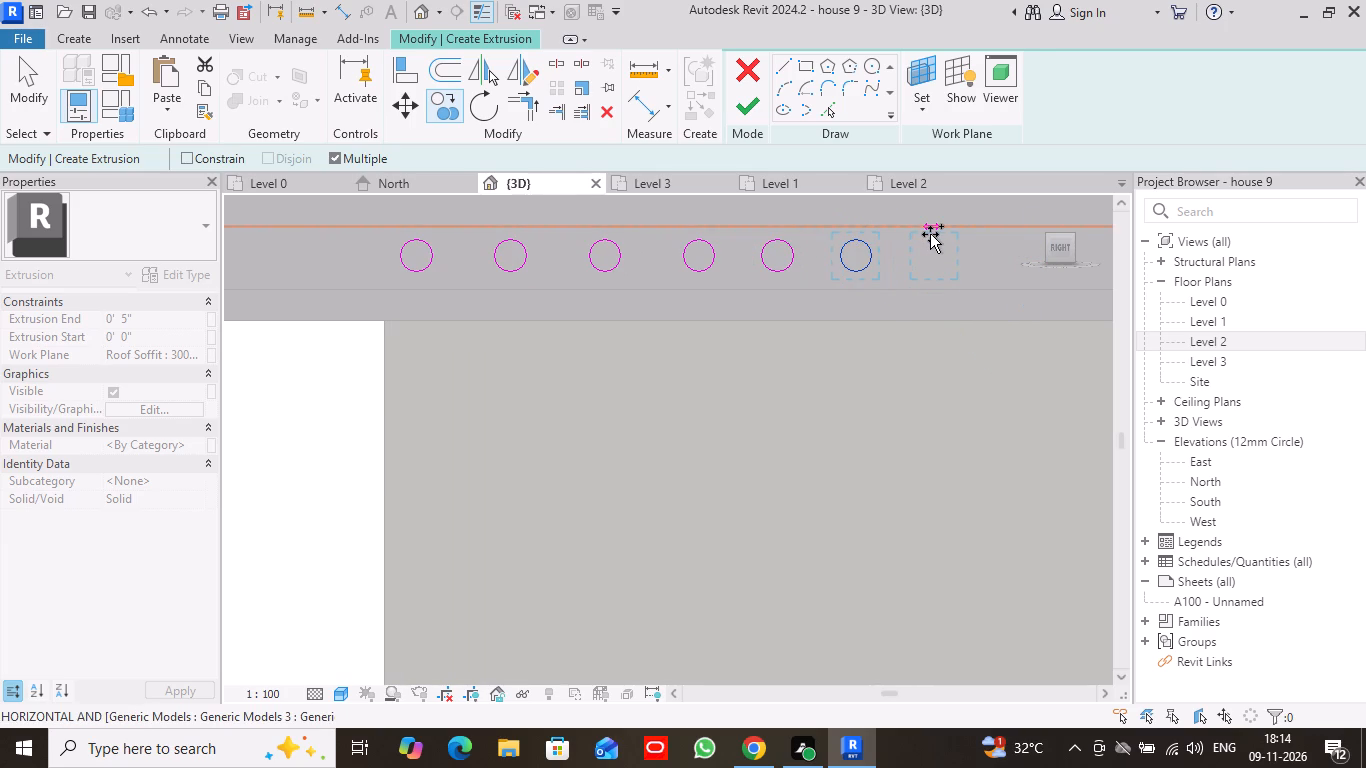
click(930, 234)
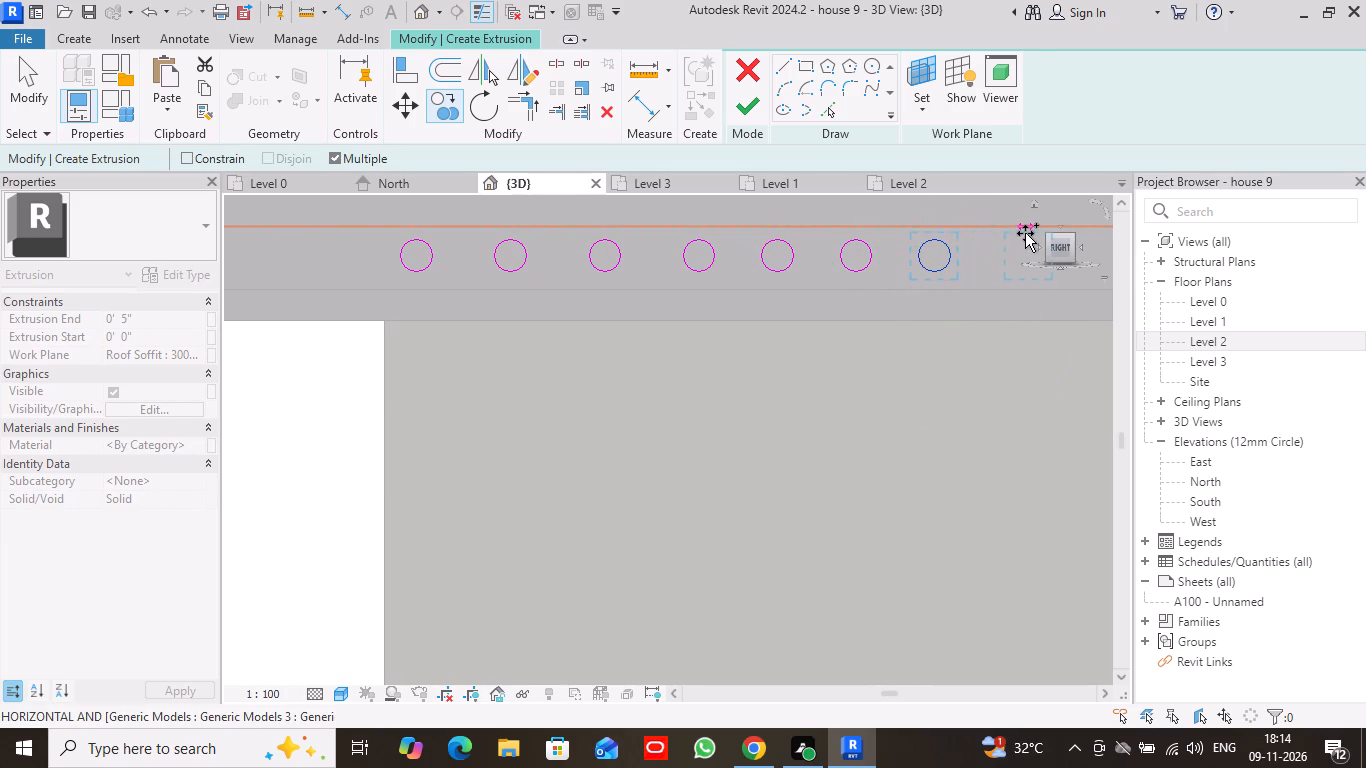
click(1022, 234)
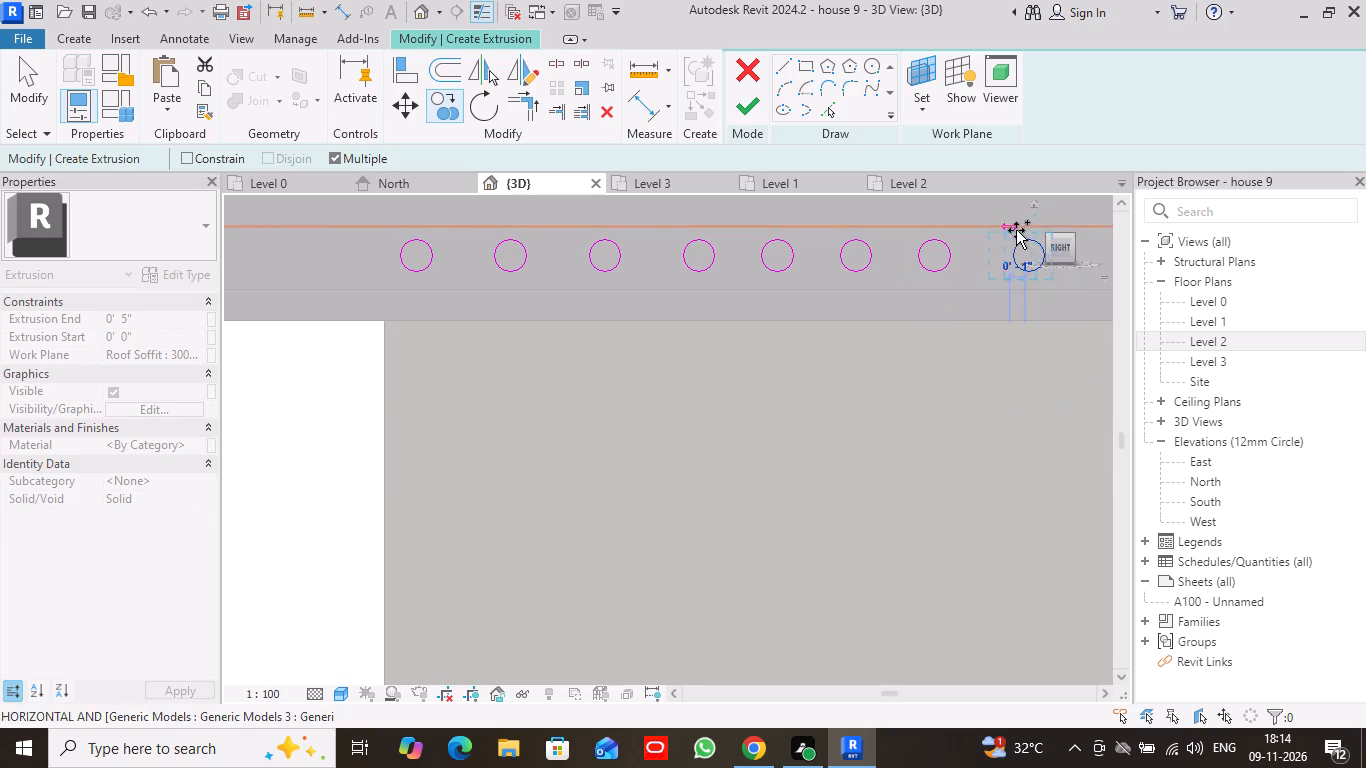
scroll(907, 382, down, 9)
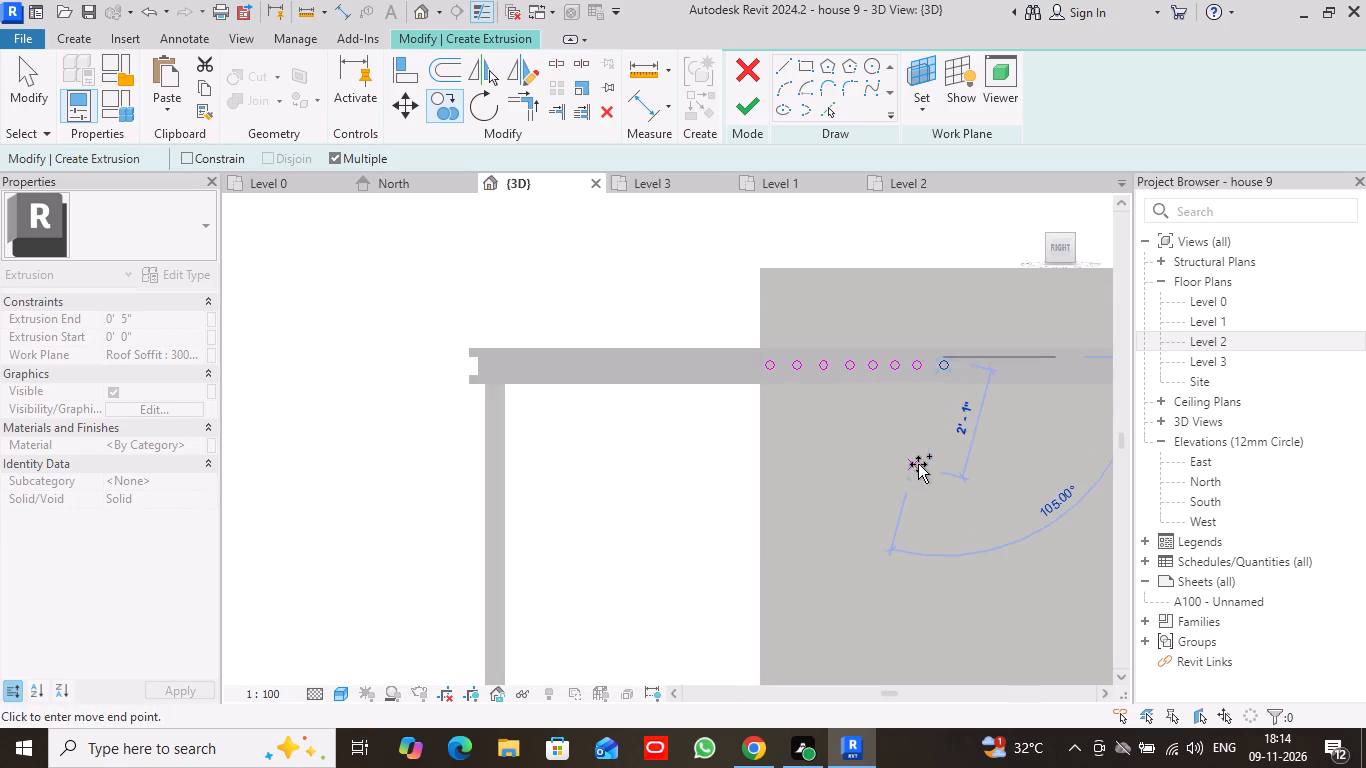
middle_drag(918, 464, 867, 246)
scroll(867, 246, down, 3)
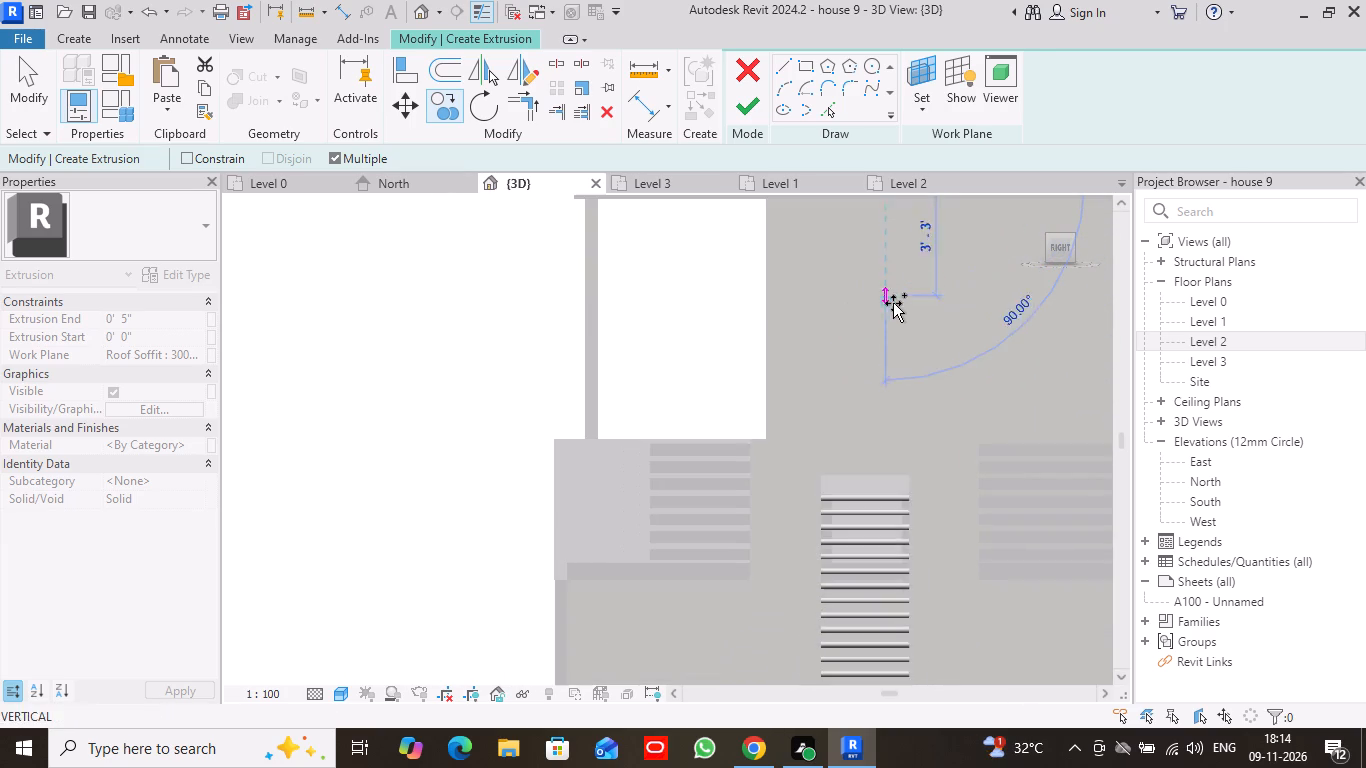
Nudge the last circle of the row slightly toward its neighbour to even out the spacing.
middle_drag(897, 286, 881, 439)
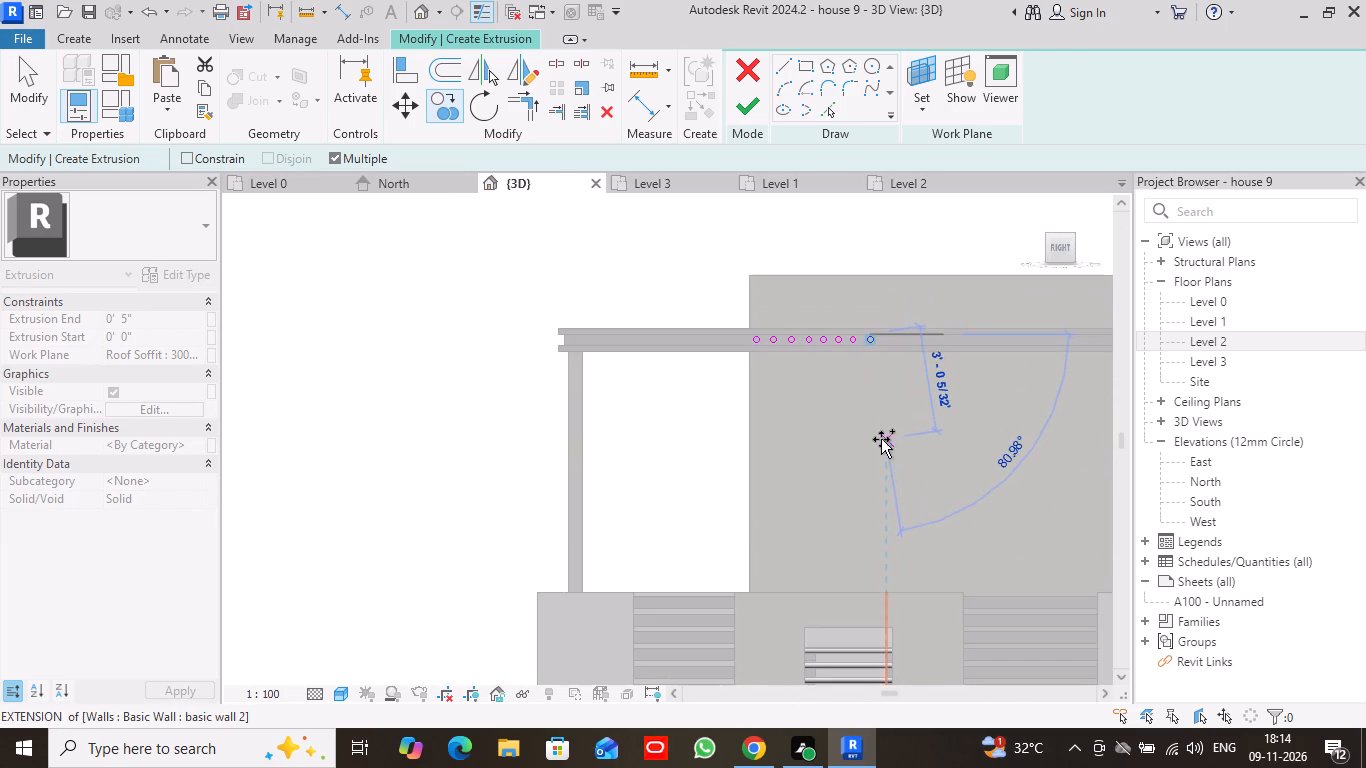
scroll(883, 362, up, 9)
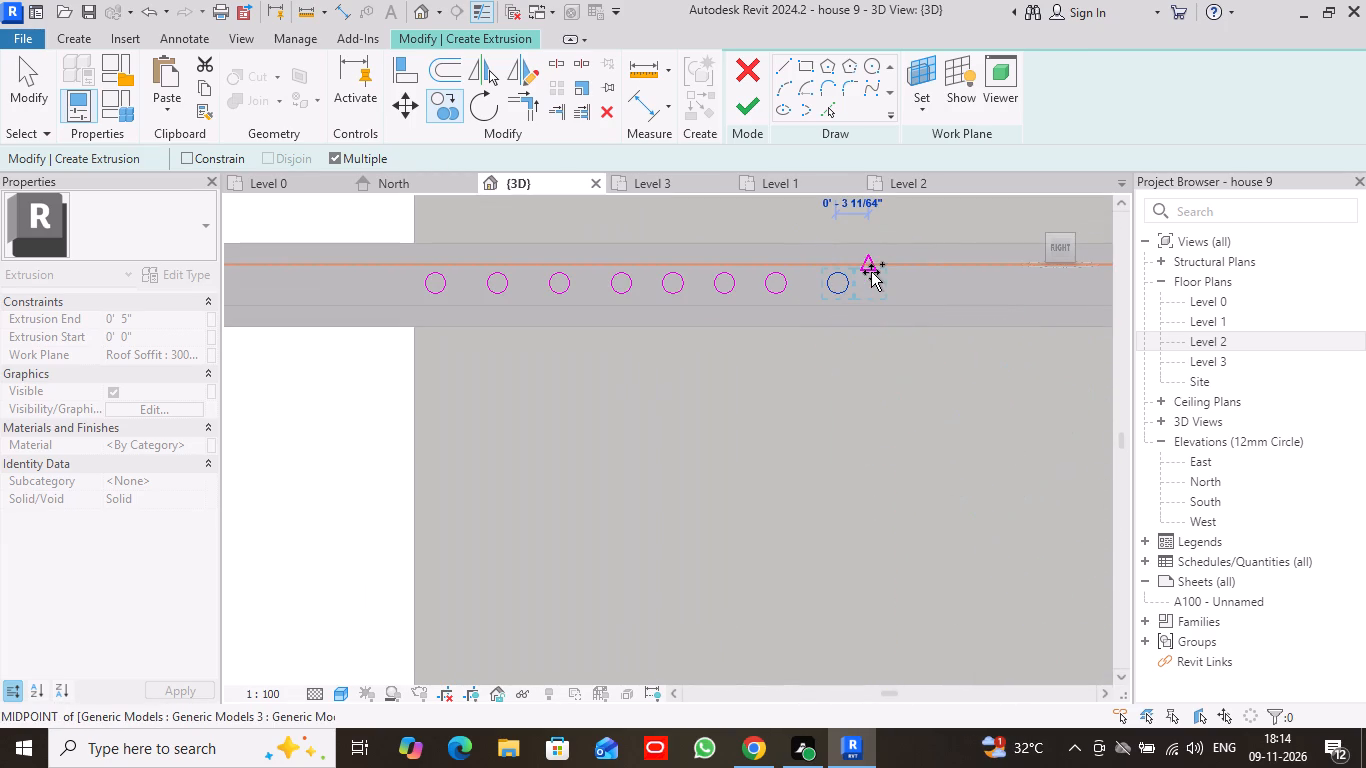
key(Escape)
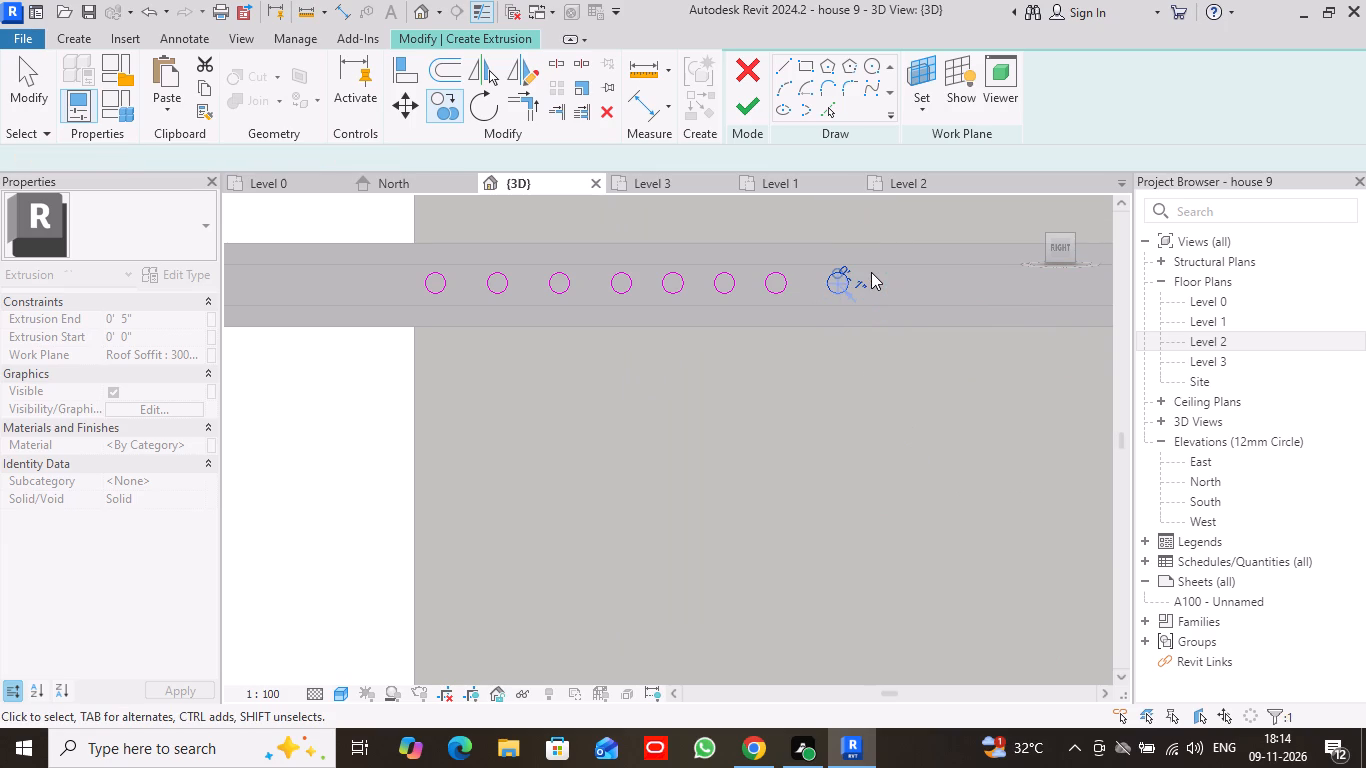
key(Left)
key(Left)
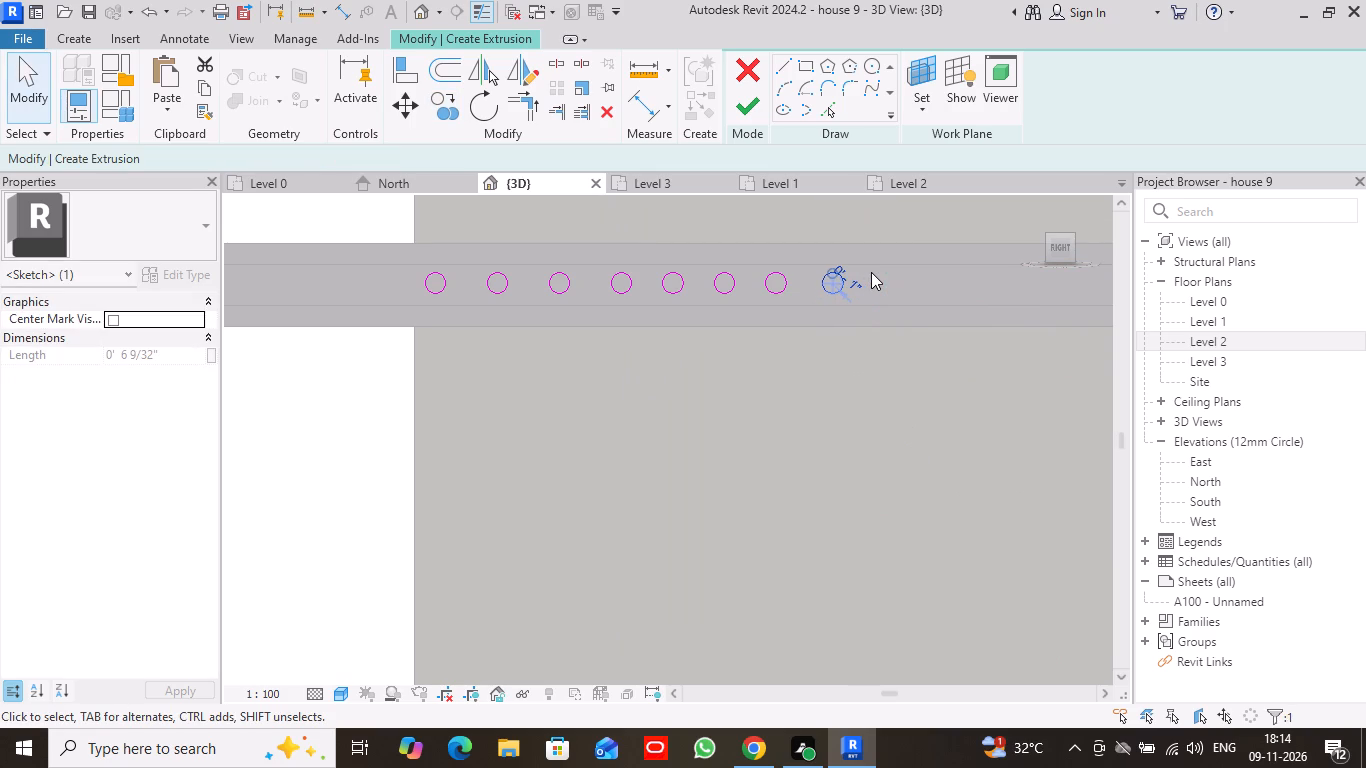
key(Left)
key(Down)
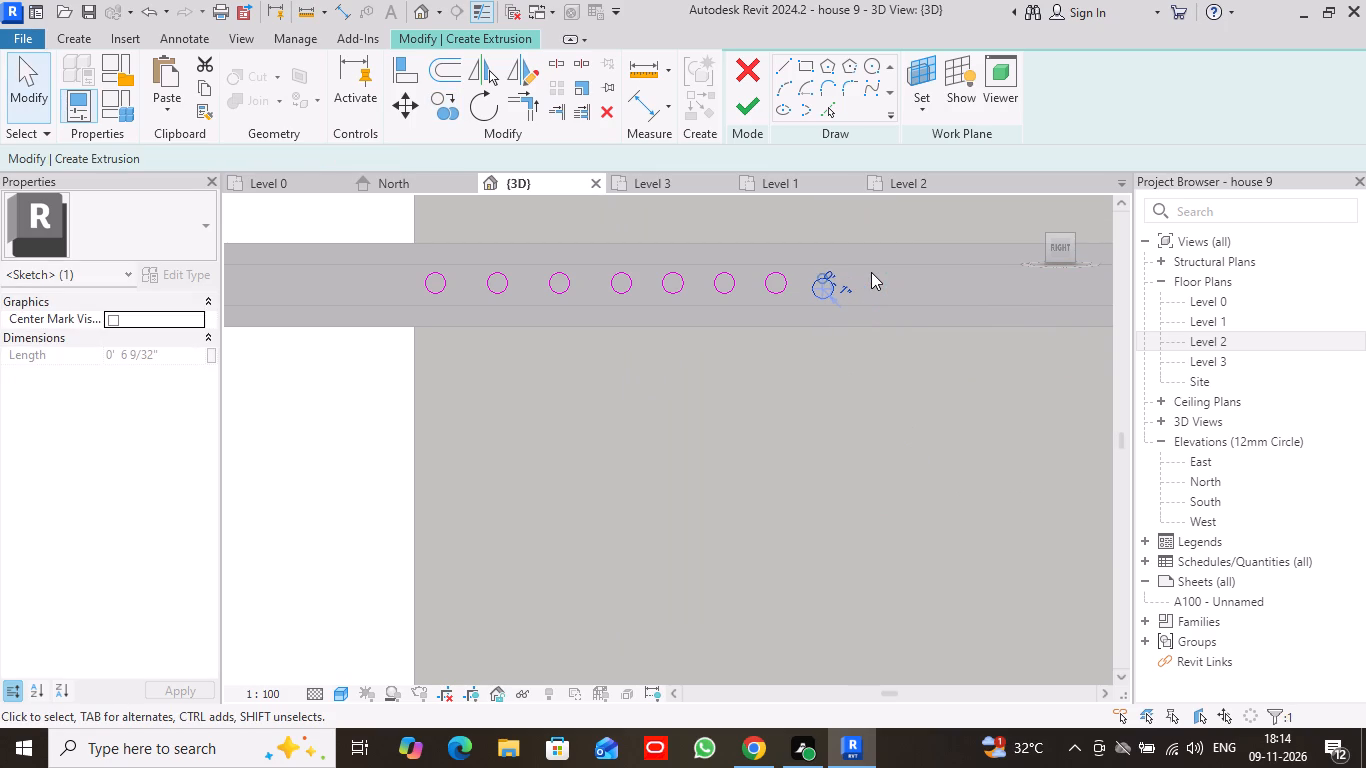
key(Up)
key(Right)
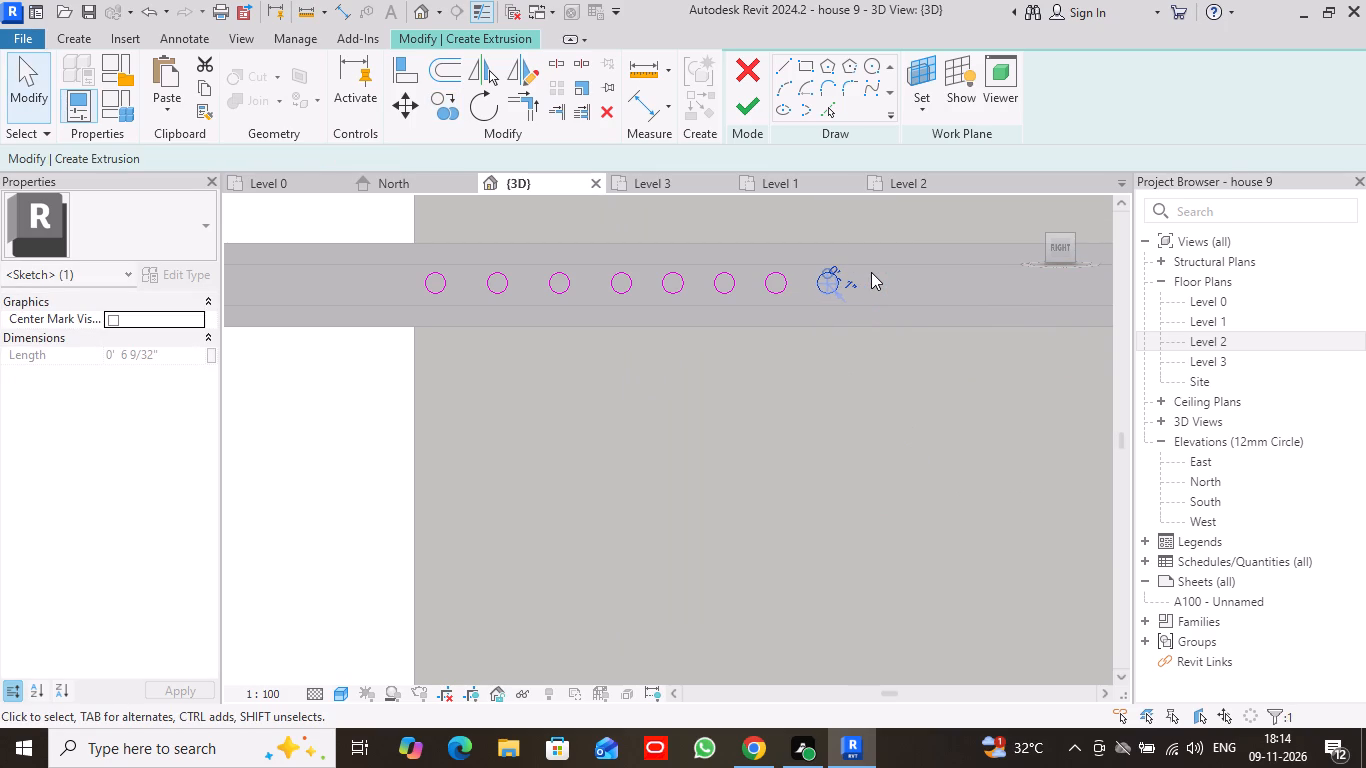
click(43, 96)
Move all eight circles together about 9 inches horizontally along the roof trim, away from the tower wall's nearby corner.
scroll(709, 359, down, 4)
scroll(743, 465, down, 2)
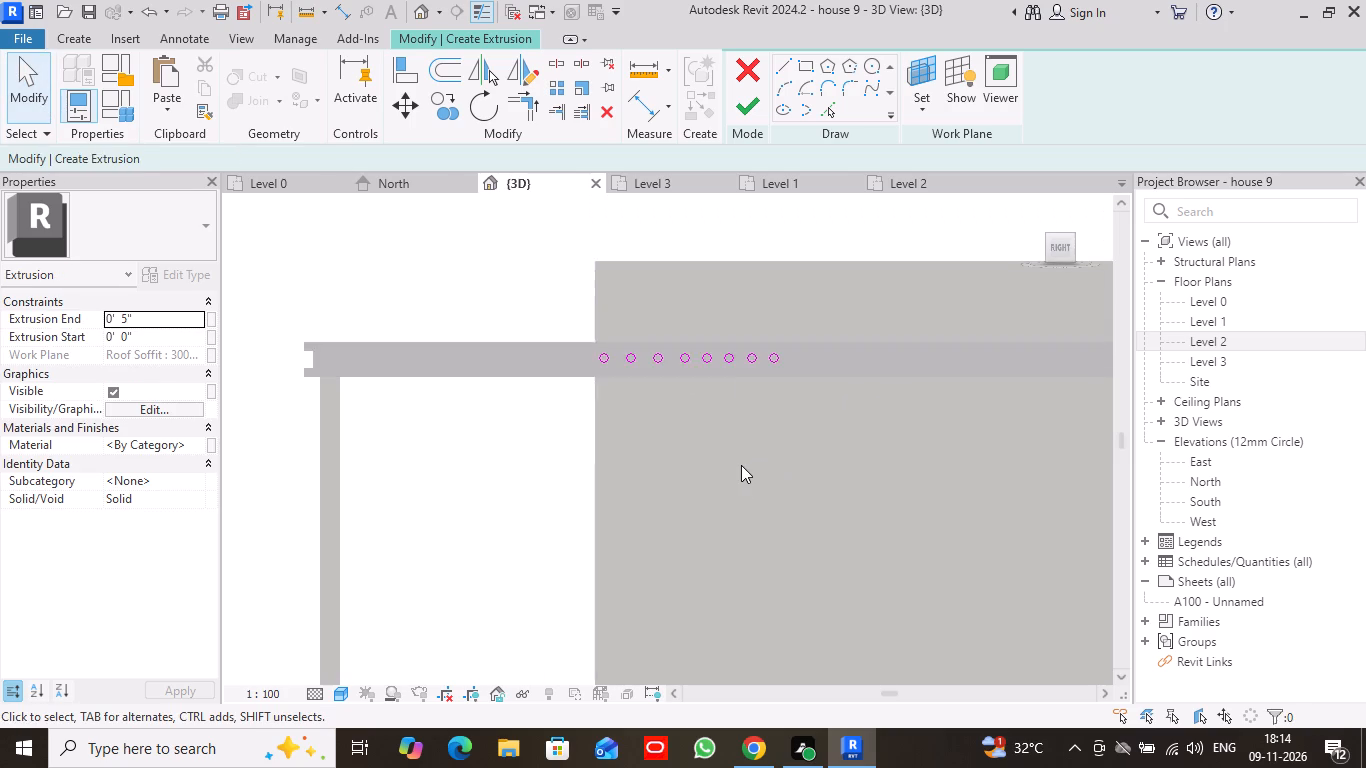
scroll(745, 470, down, 3)
middle_drag(751, 481, 692, 391)
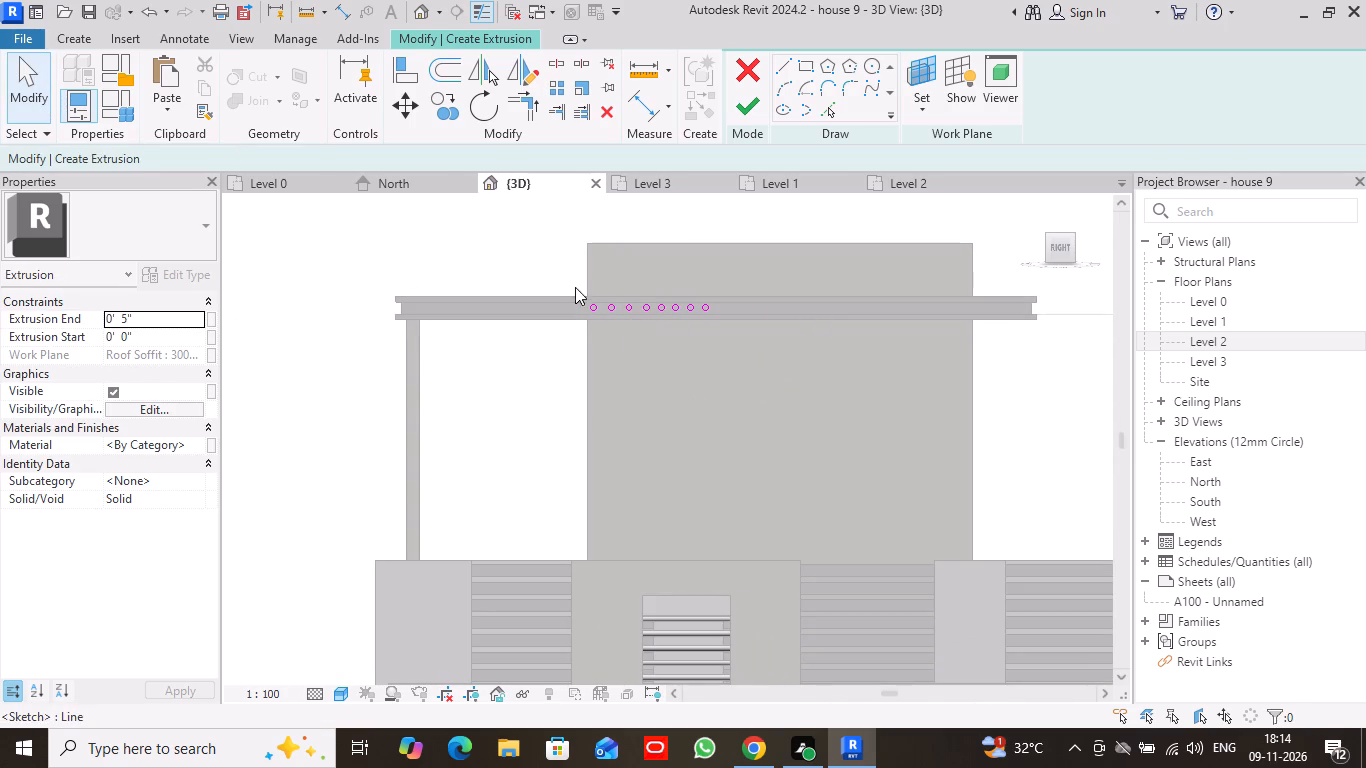
click(413, 99)
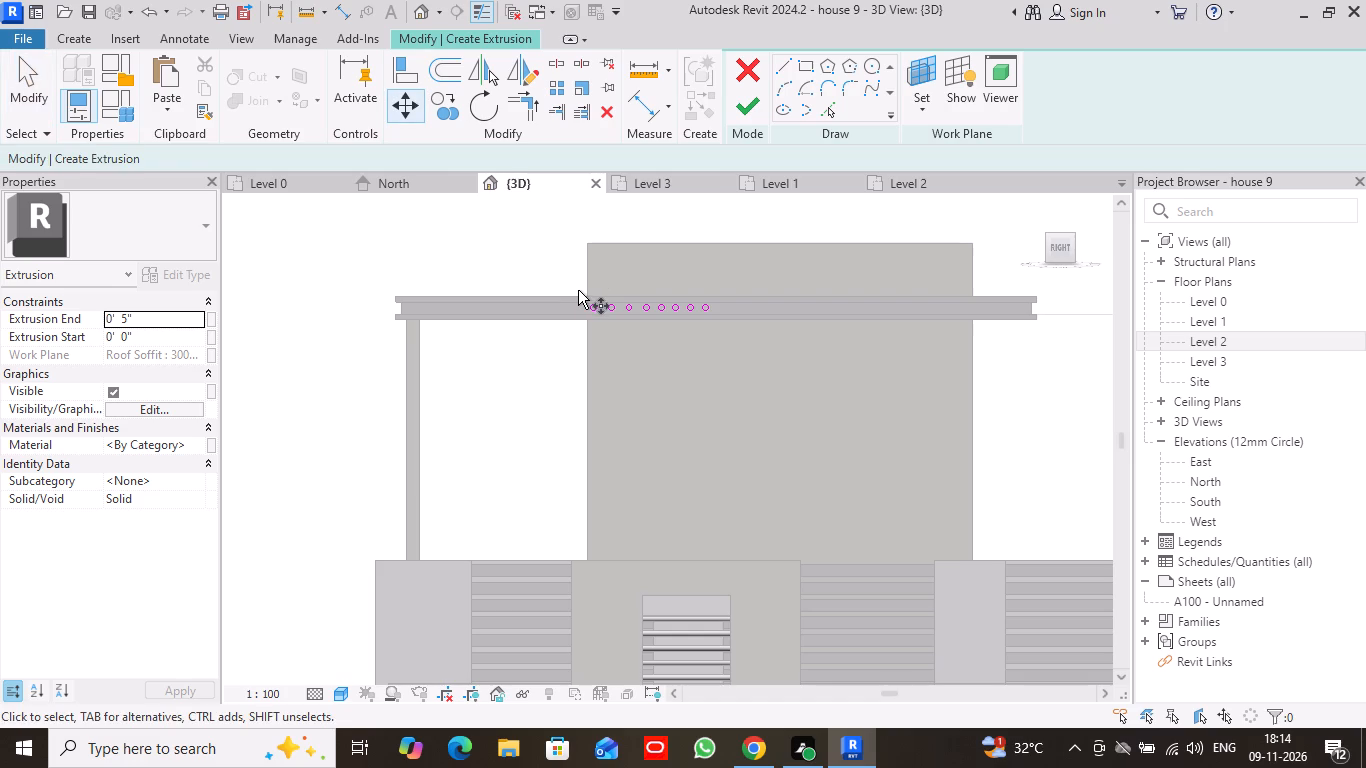
drag(579, 288, 727, 333)
key(Right)
key(Right)
key(Return)
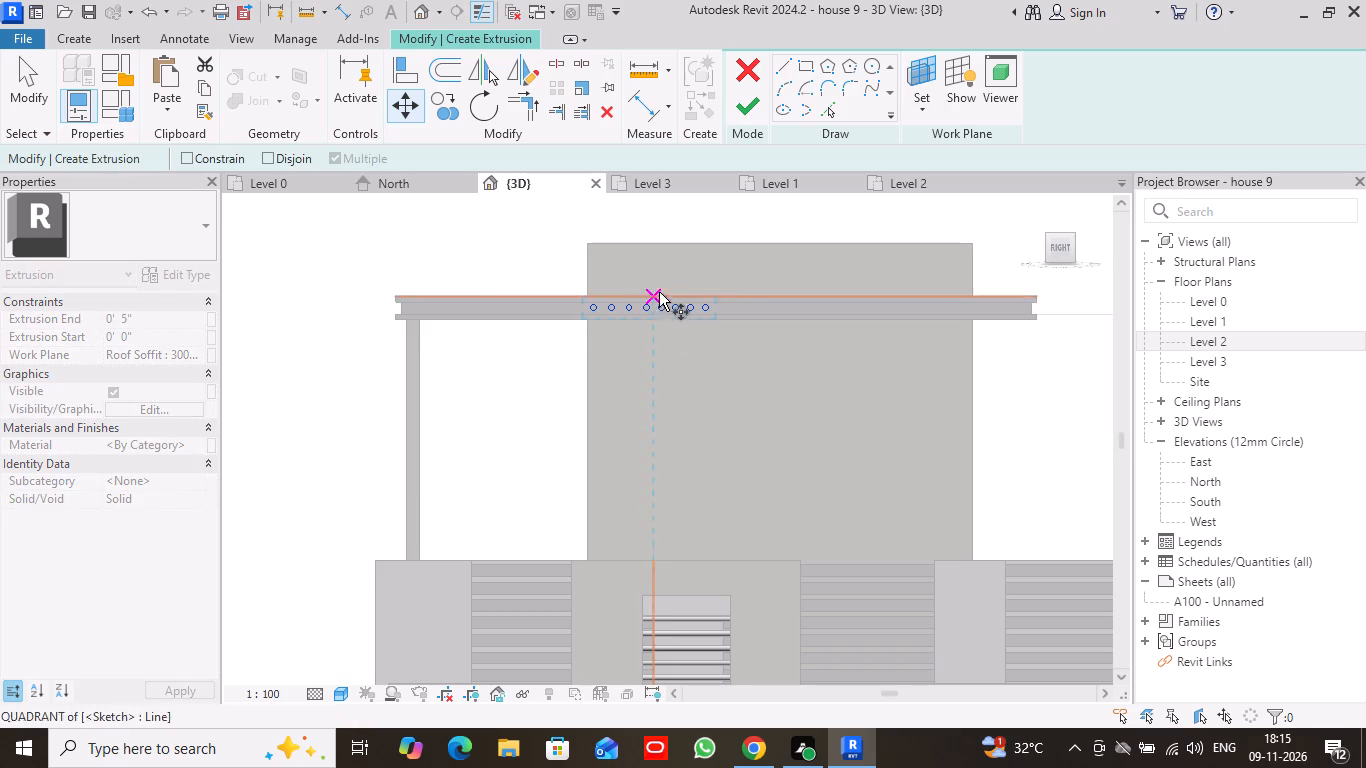
drag(653, 296, 668, 294)
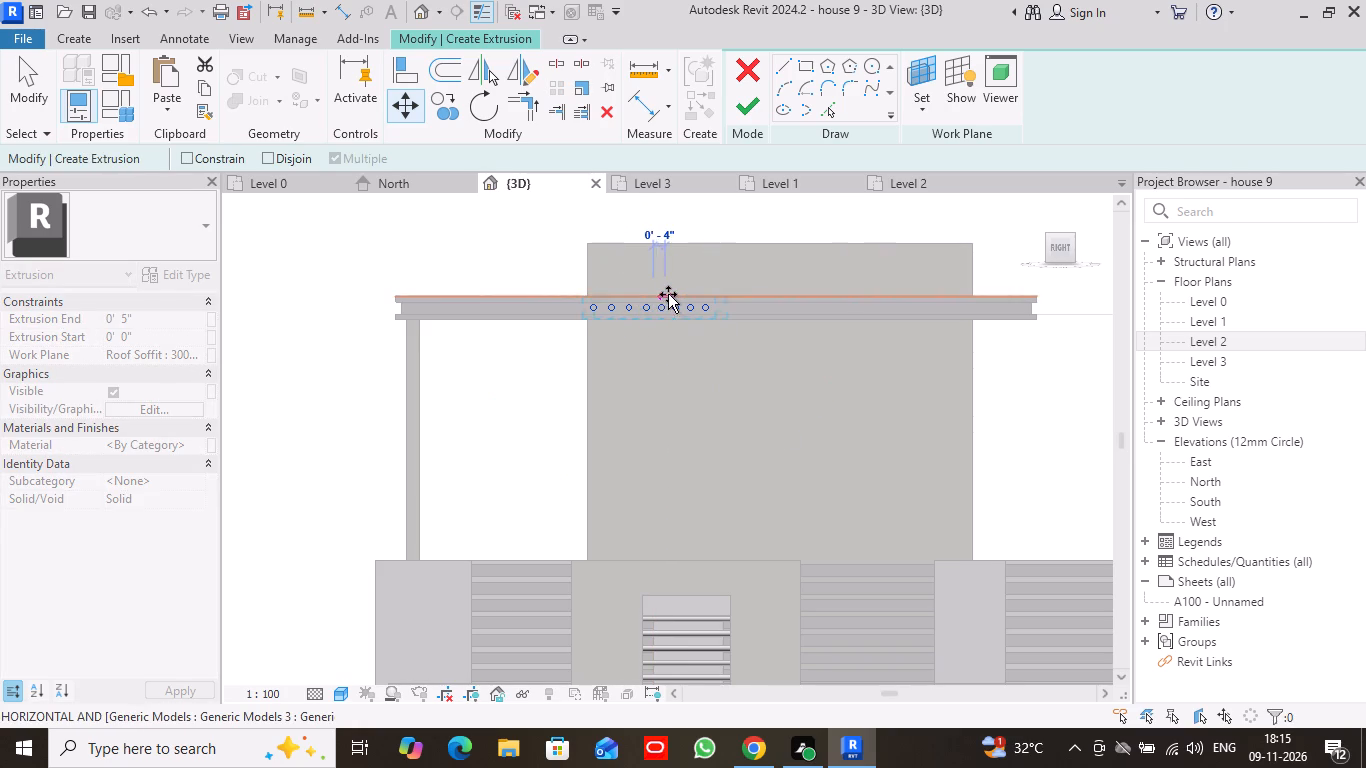
drag(668, 294, 677, 294)
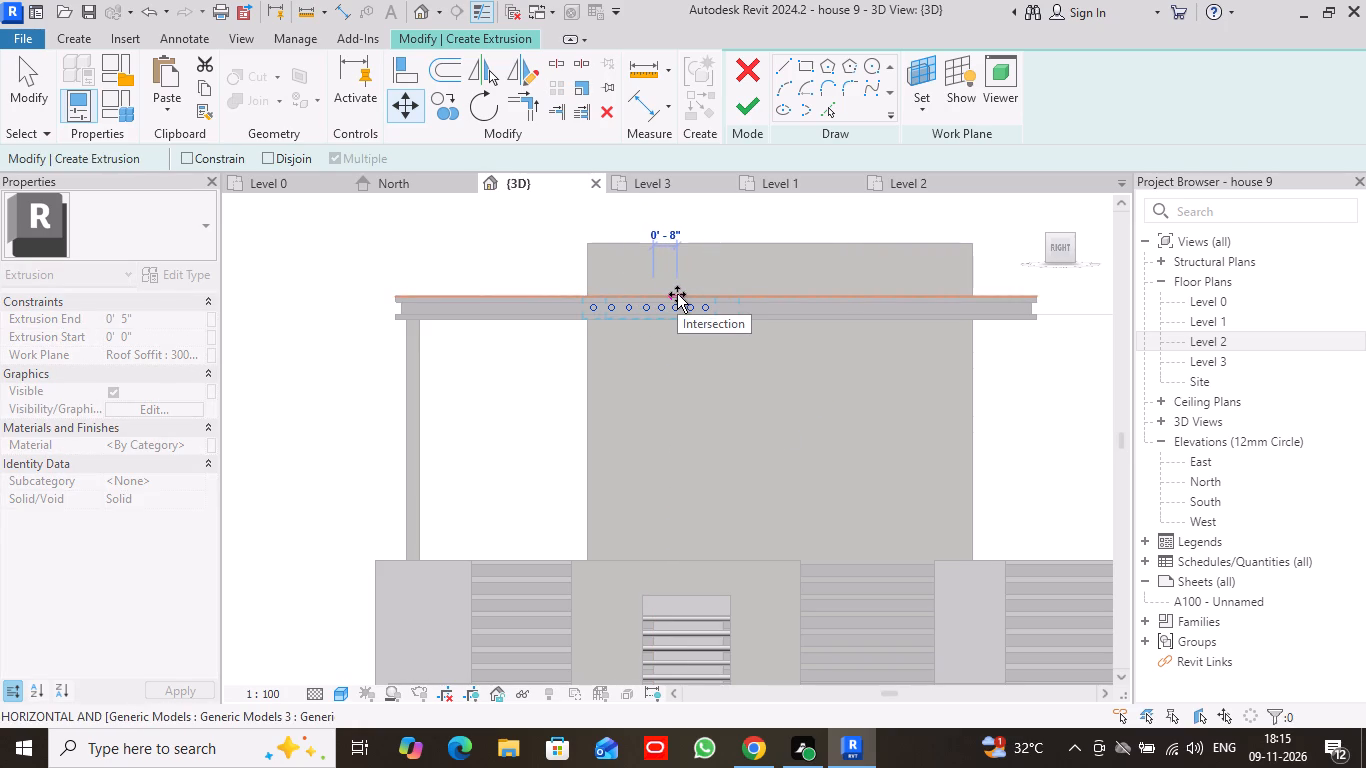
drag(677, 294, 679, 294)
drag(679, 294, 681, 298)
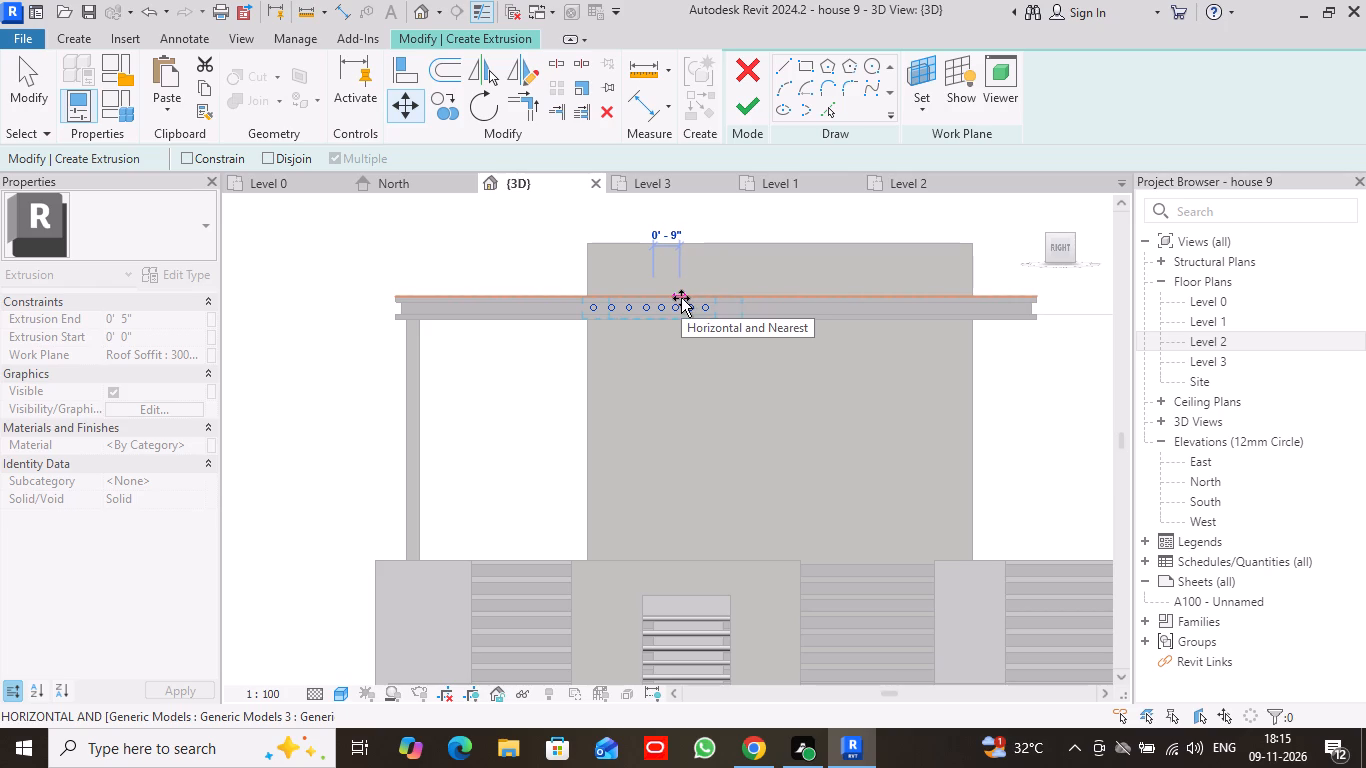
drag(681, 298, 680, 298)
click(680, 298)
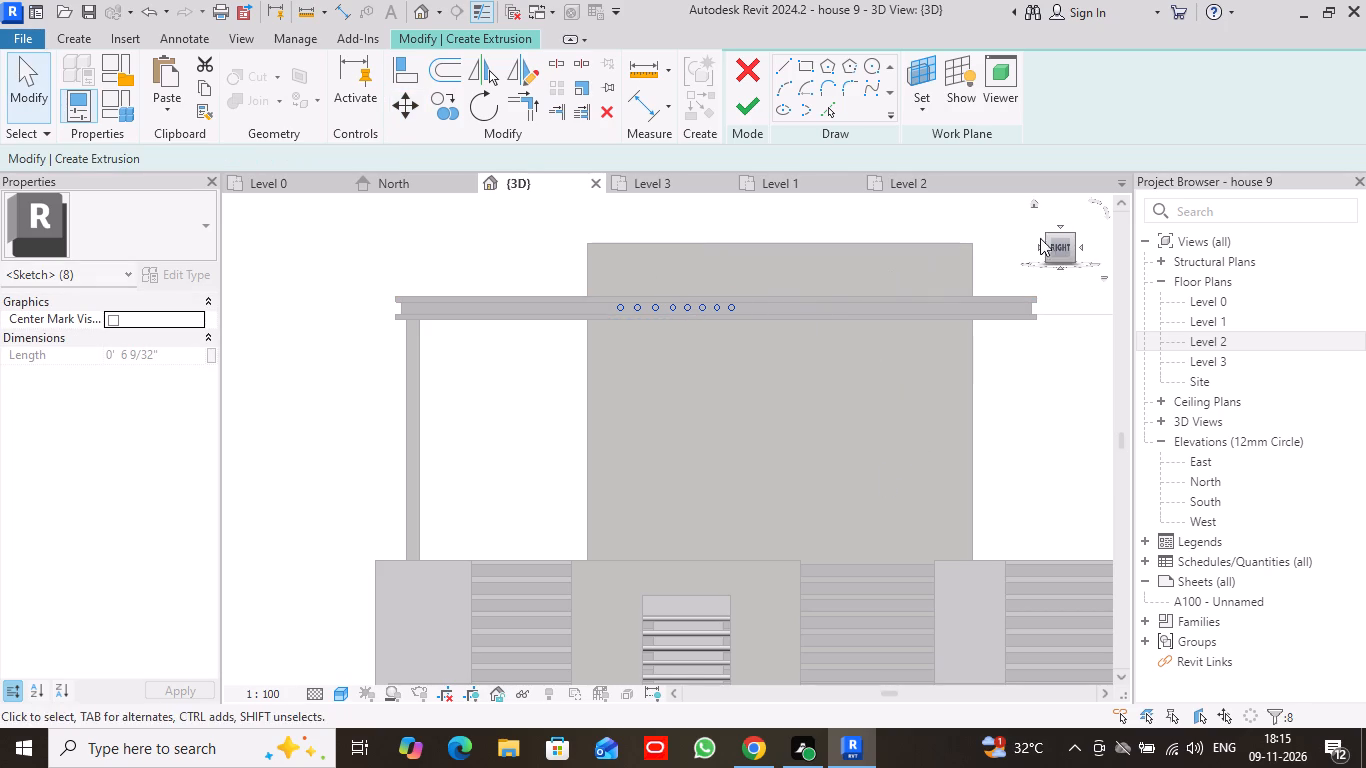
Finish the sketch of eight circles to generate the round-bar extrusion with a 5-inch depth.
drag(1046, 234, 1065, 259)
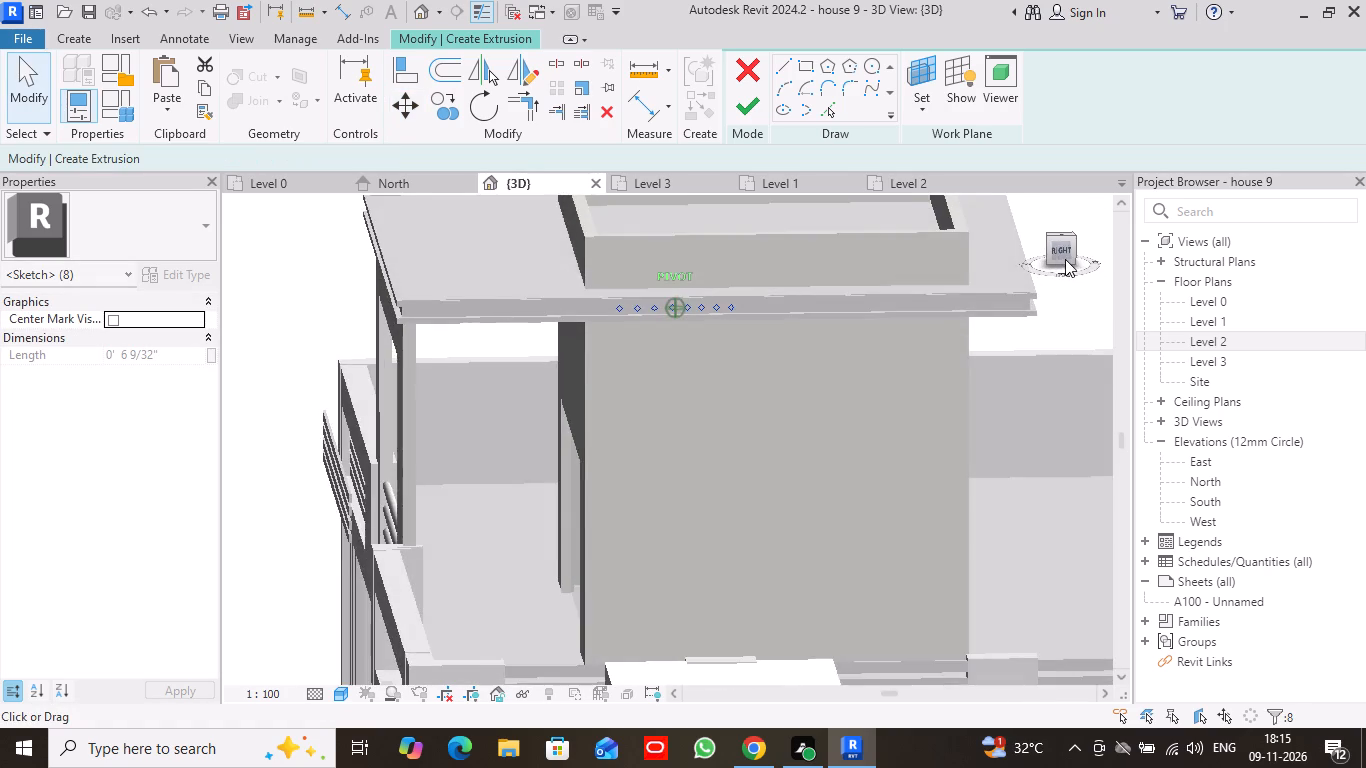
drag(1065, 259, 1074, 260)
click(758, 106)
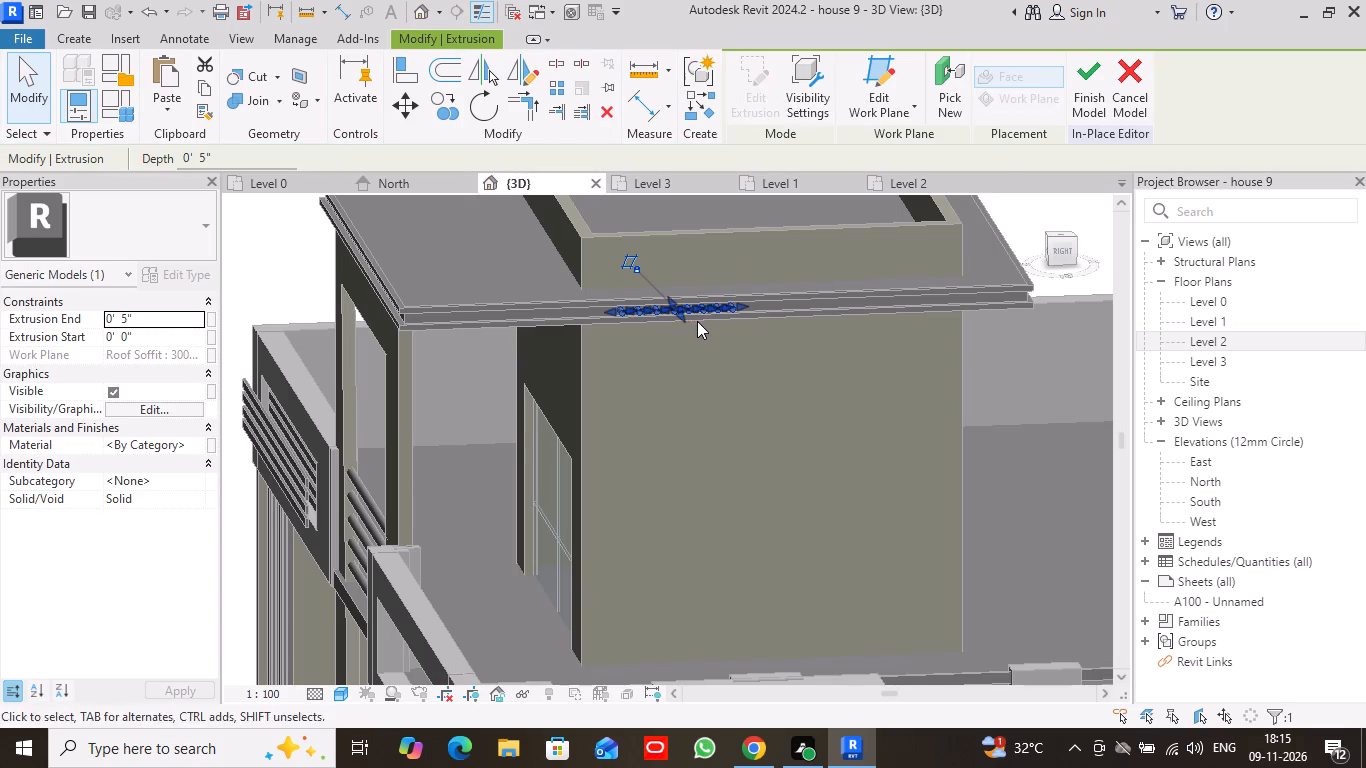
In the top view, nudge the row of eight bars slightly along the tower roof's edge toward north.
click(1065, 234)
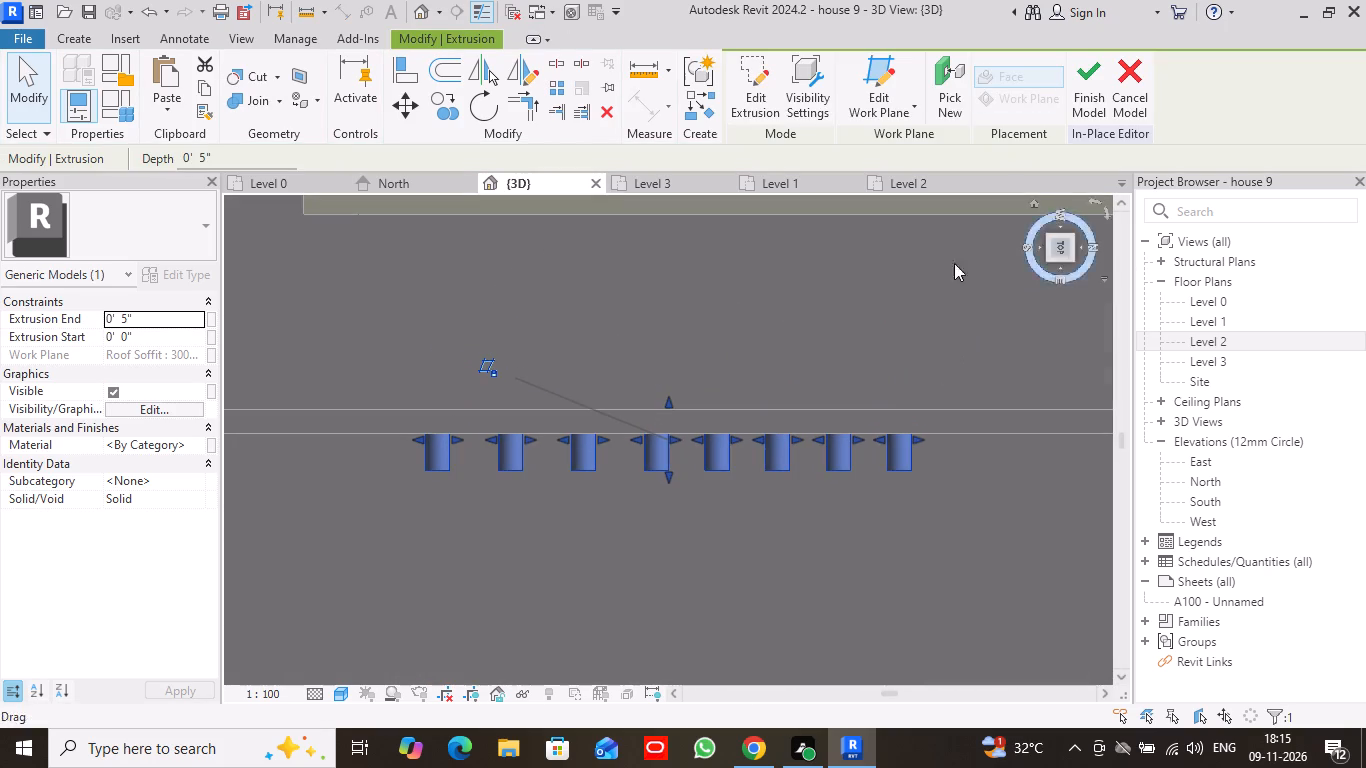
scroll(844, 266, down, 12)
middle_drag(835, 412, 784, 279)
scroll(810, 301, down, 1)
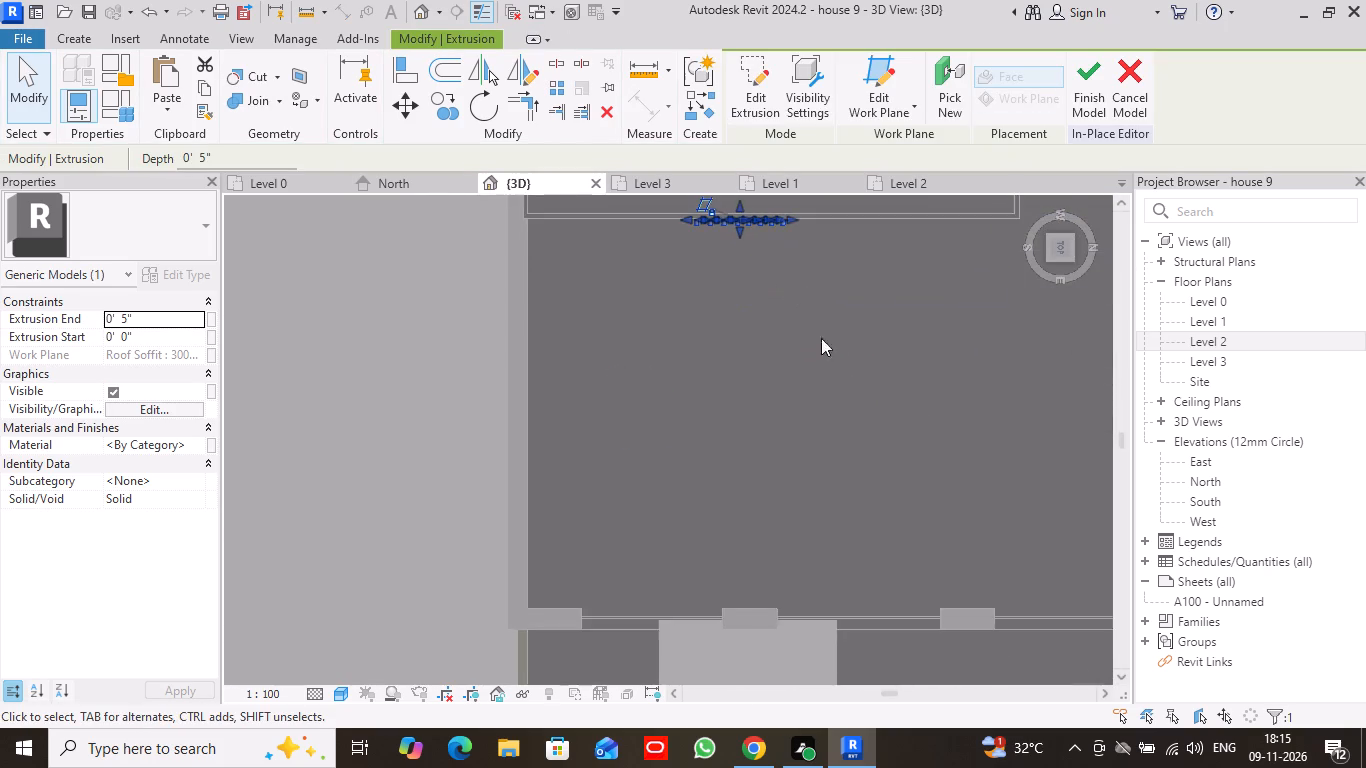
scroll(821, 338, down, 1)
middle_drag(831, 338, 755, 335)
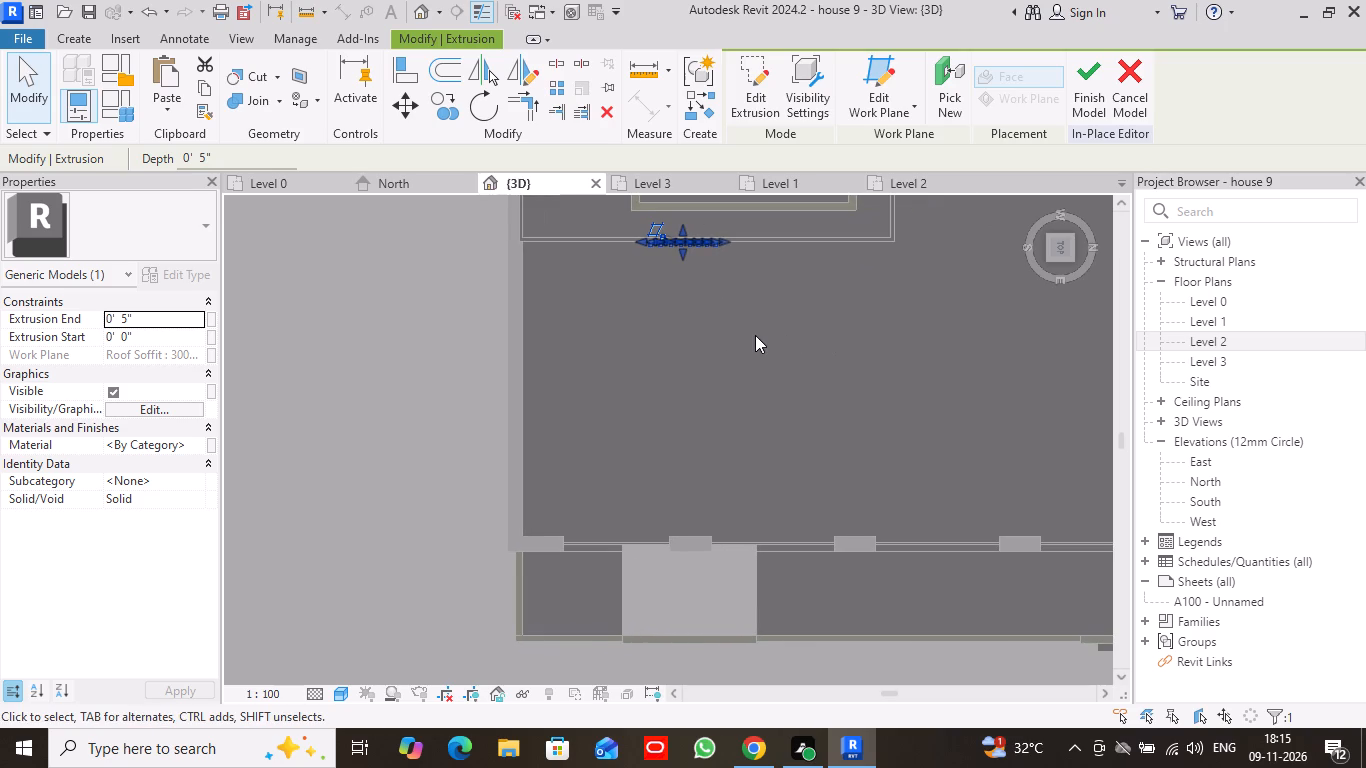
key(Right)
key(Right)
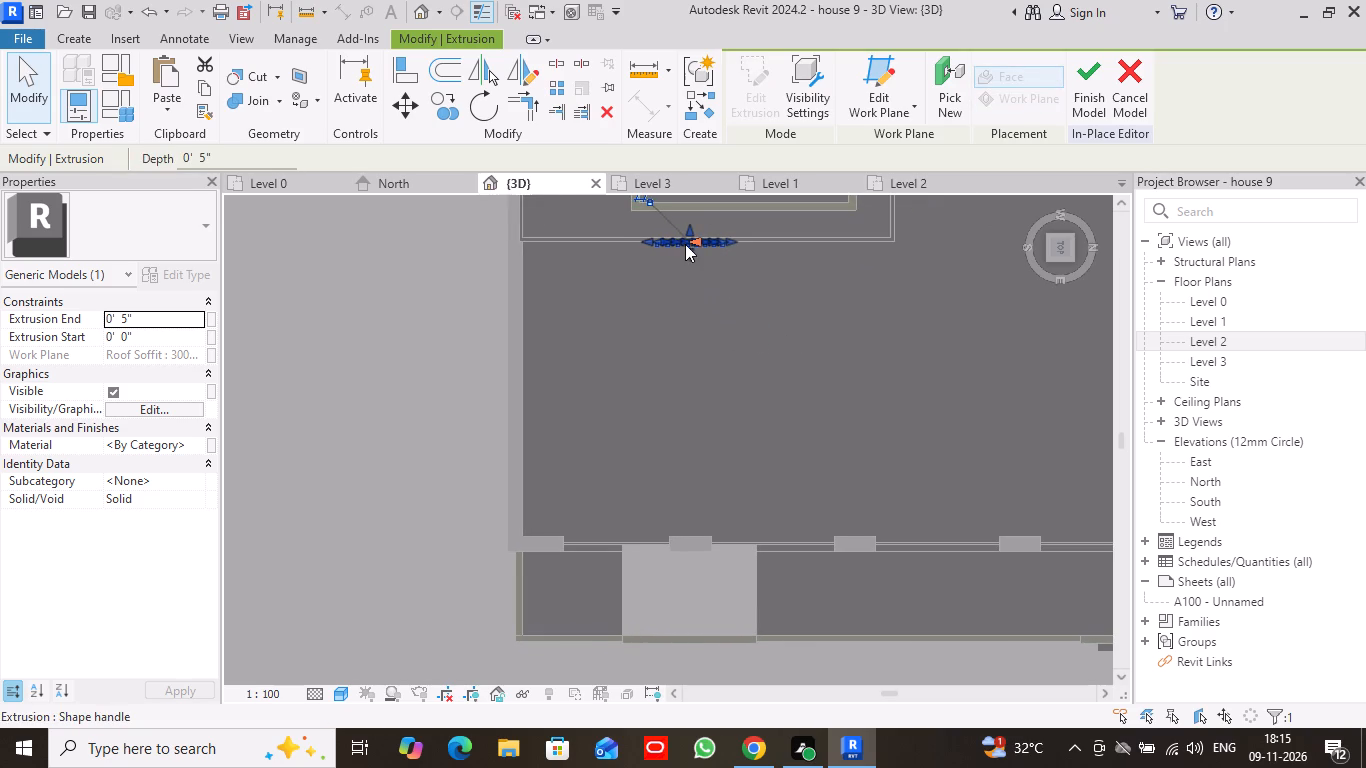
Stretch the eight bars outward from the tower roof to the far roof soffit edge, a depth of about 19' 6".
drag(688, 257, 688, 261)
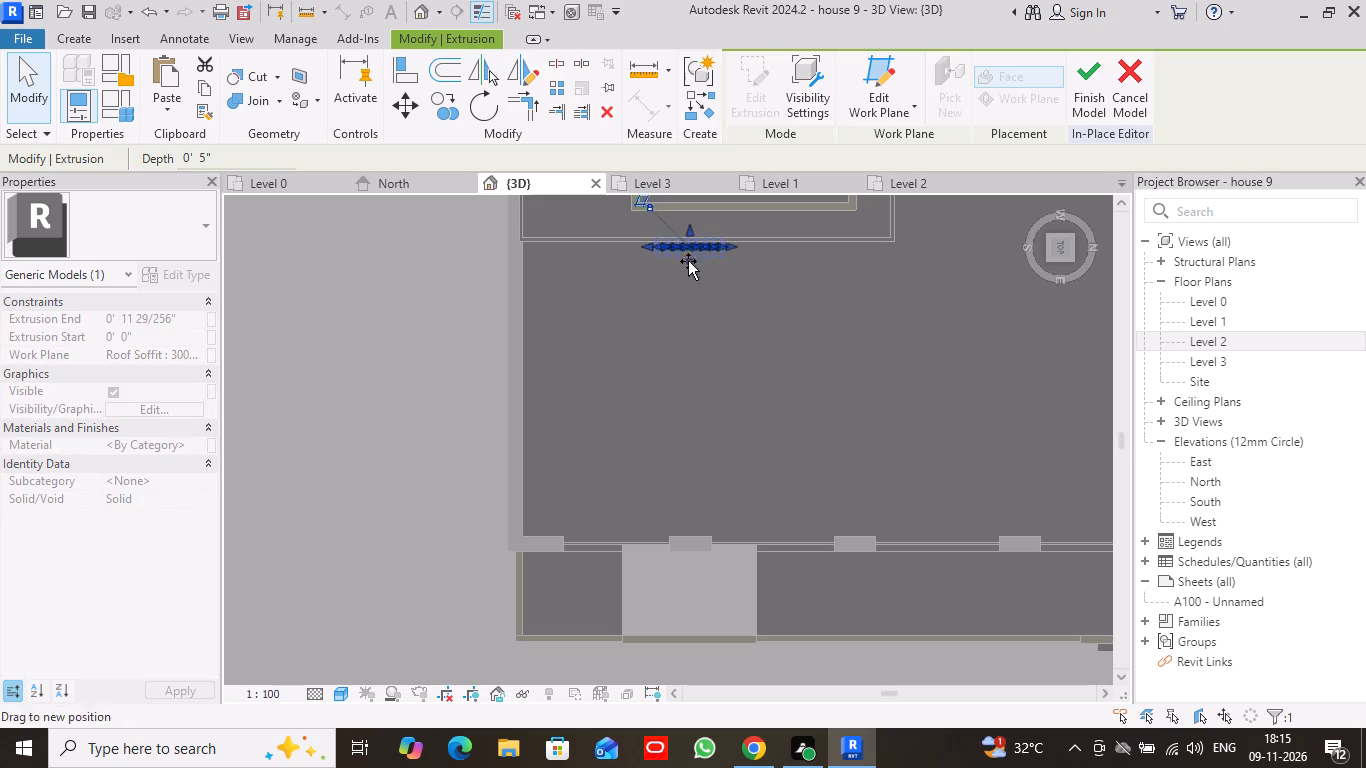
drag(688, 261, 695, 518)
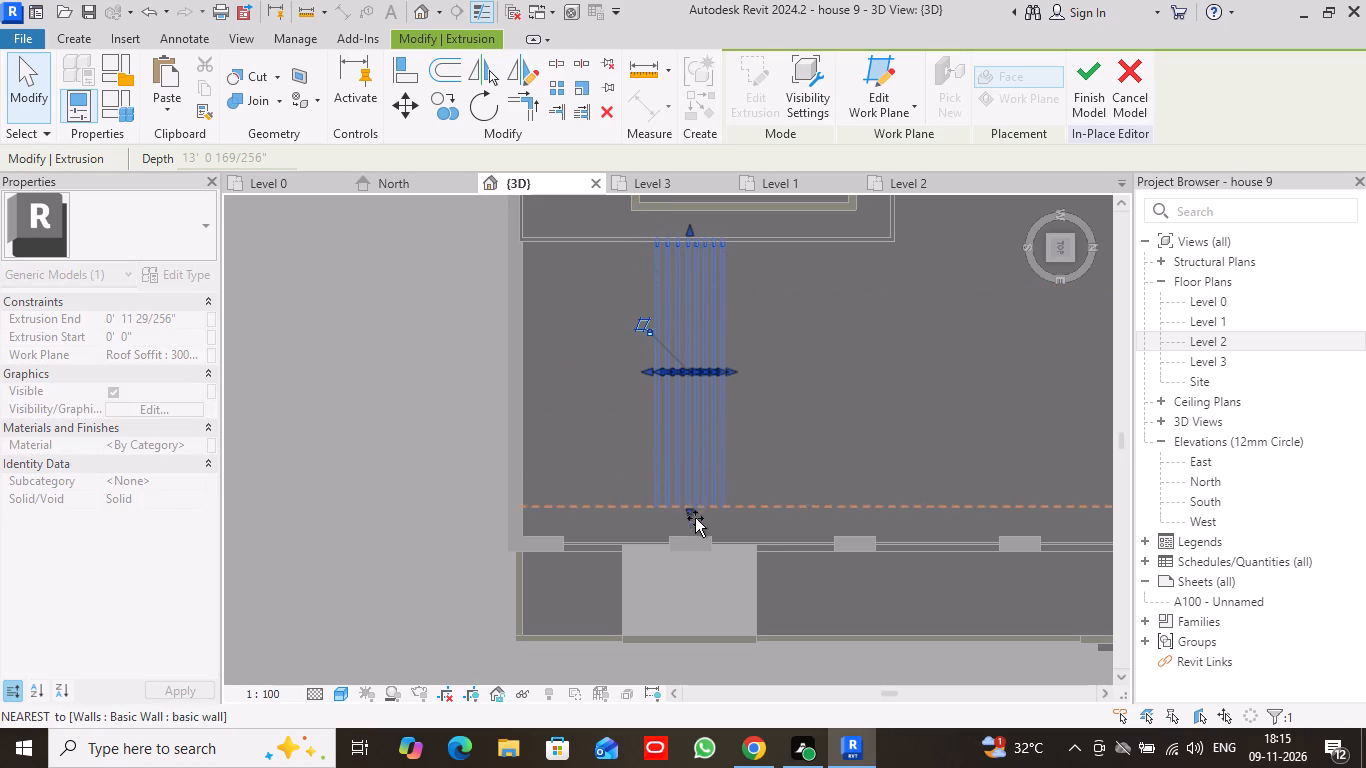
drag(695, 518, 690, 640)
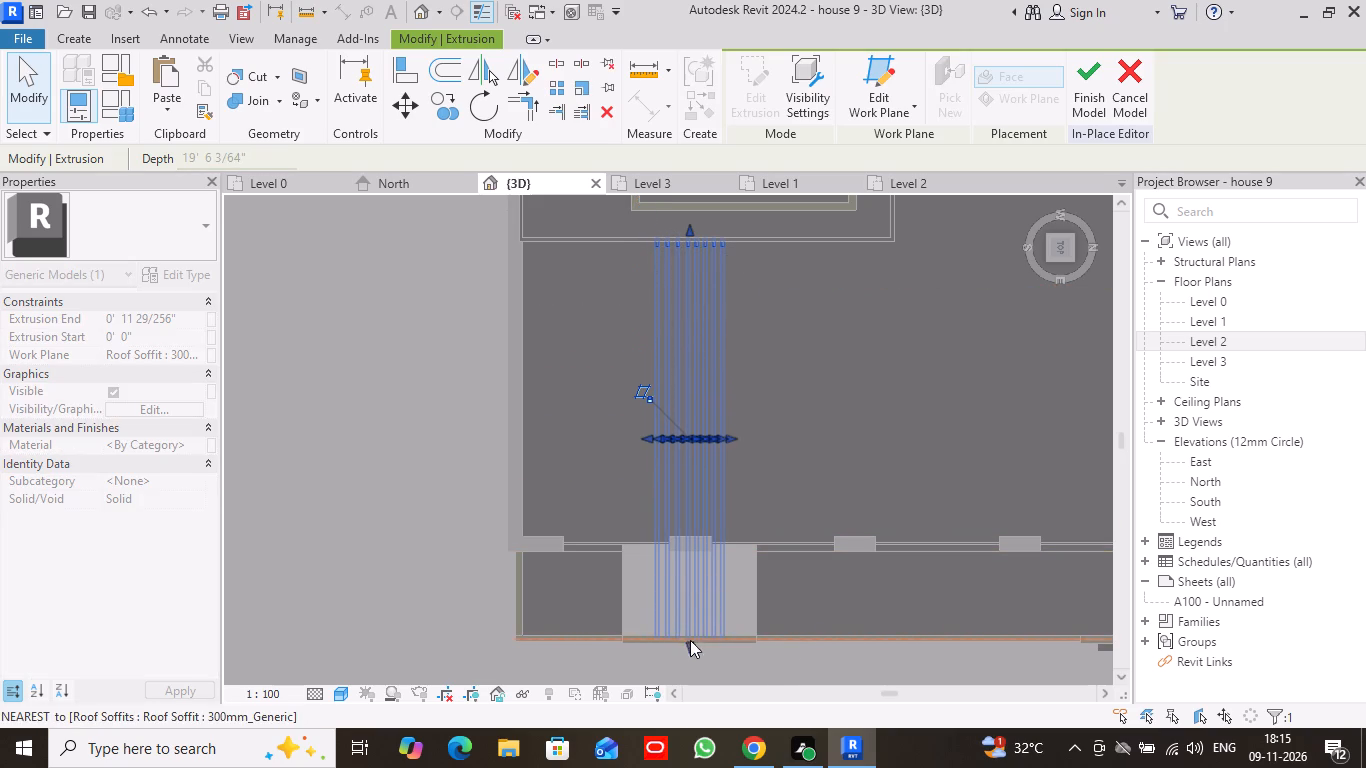
click(37, 89)
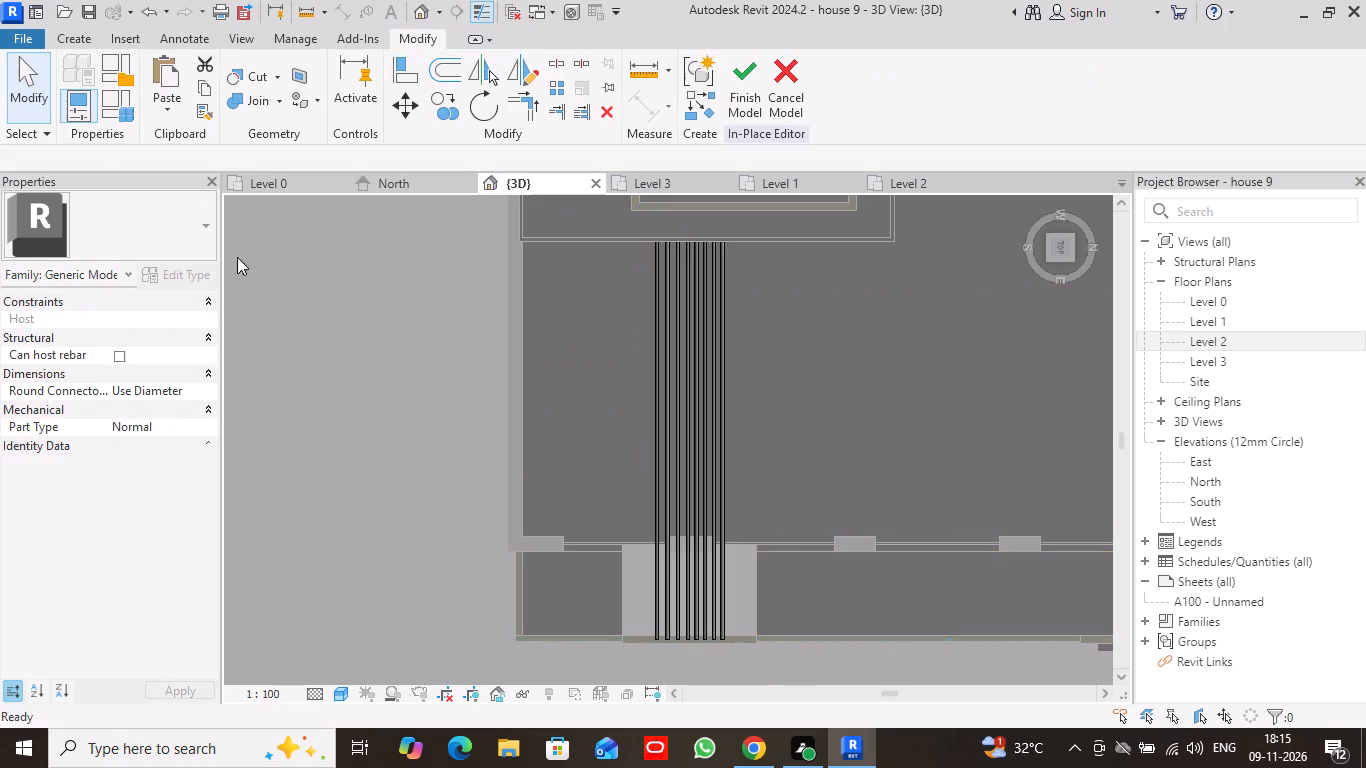
Check the bars from the front and try to snap their free ends in line with the outer wall below.
drag(1050, 261, 238, 641)
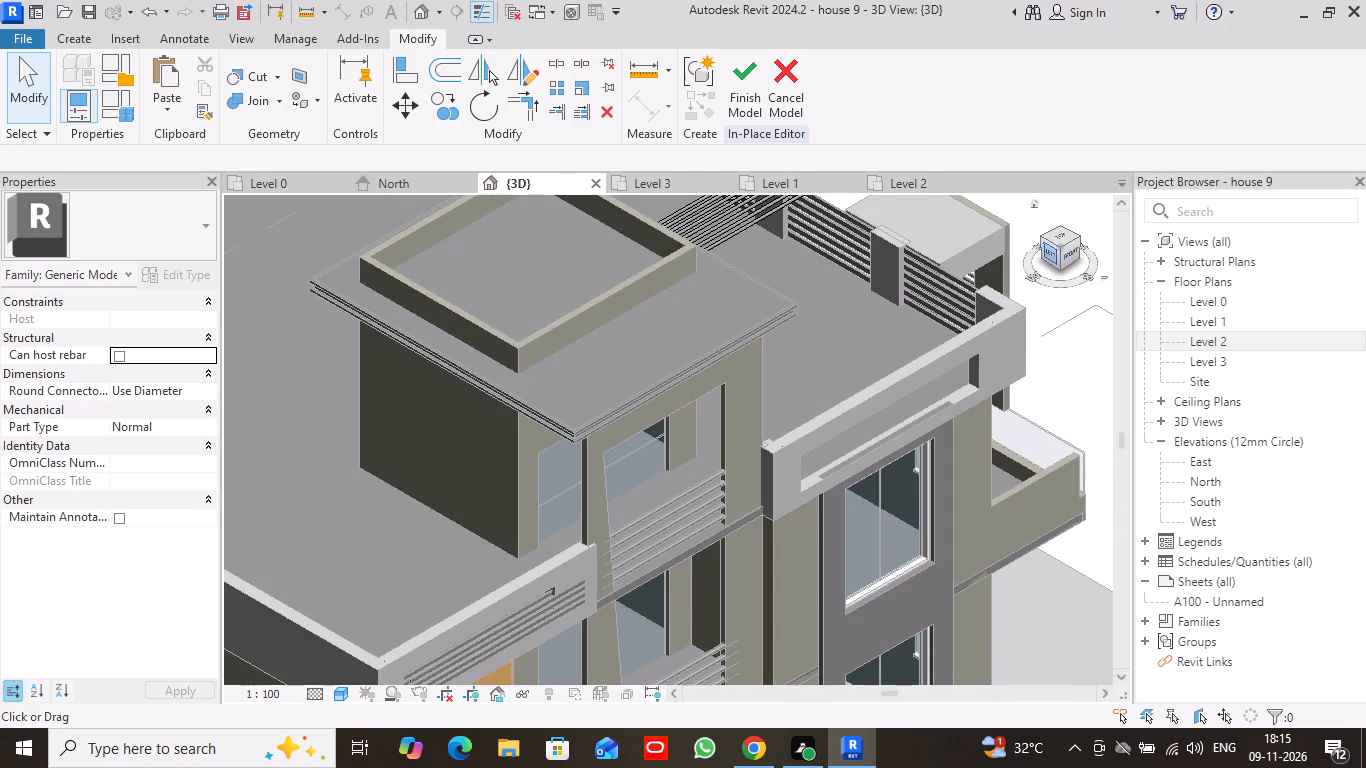
drag(1079, 235, 925, 245)
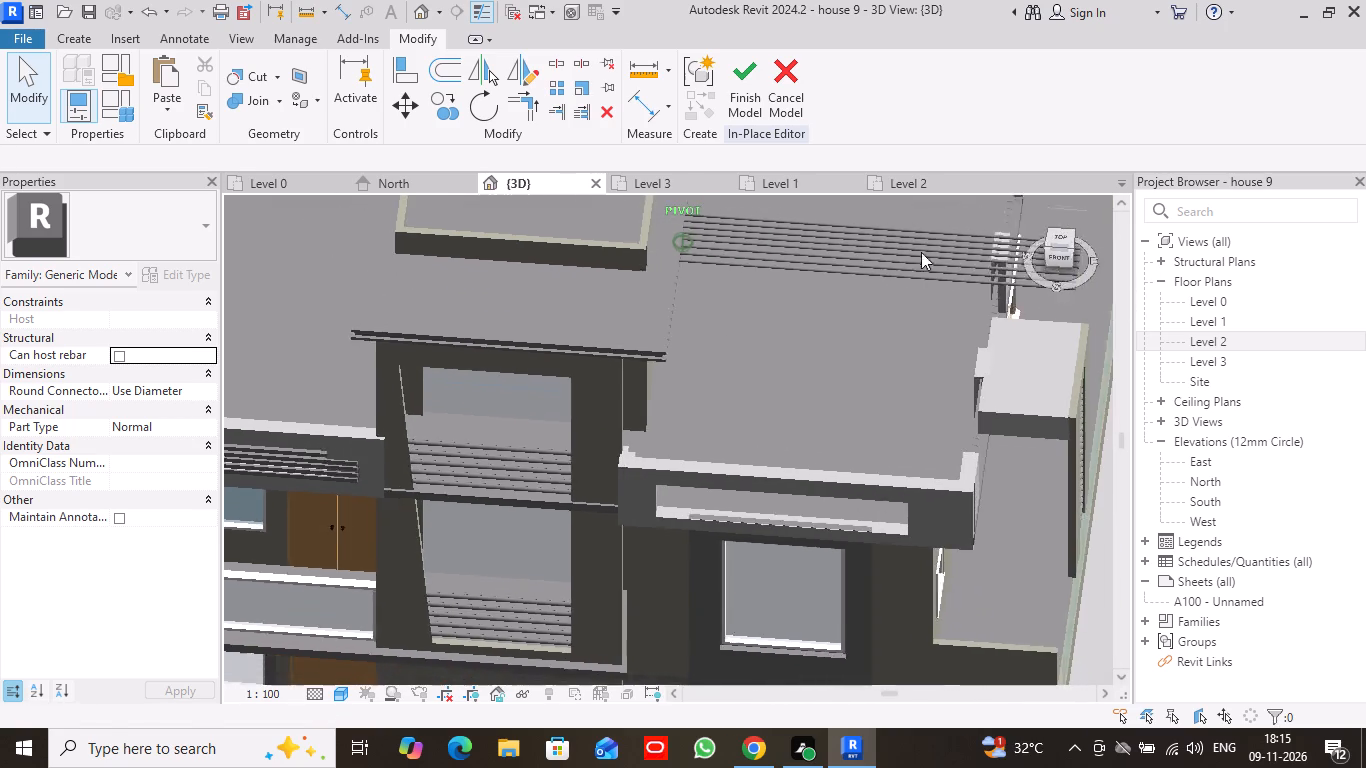
scroll(1068, 354, down, 2)
middle_drag(1043, 380, 700, 324)
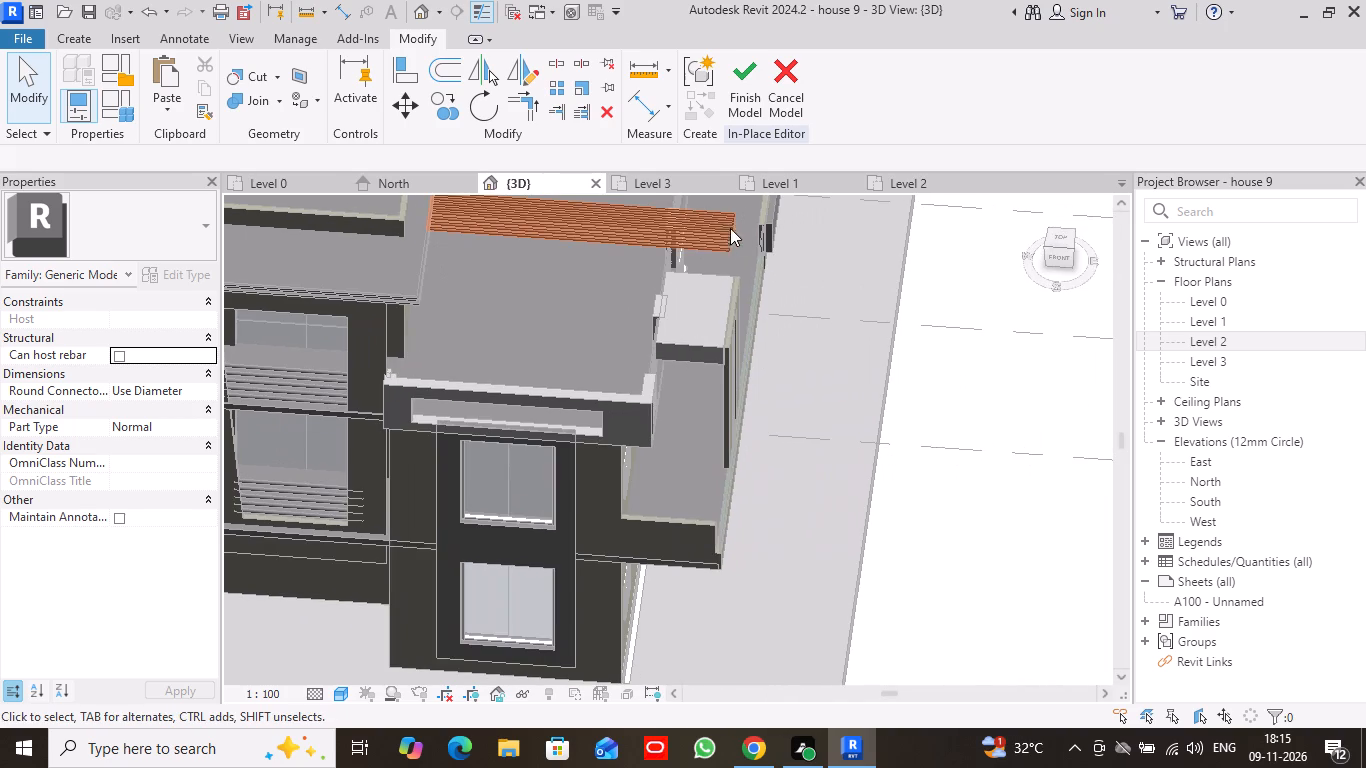
click(727, 228)
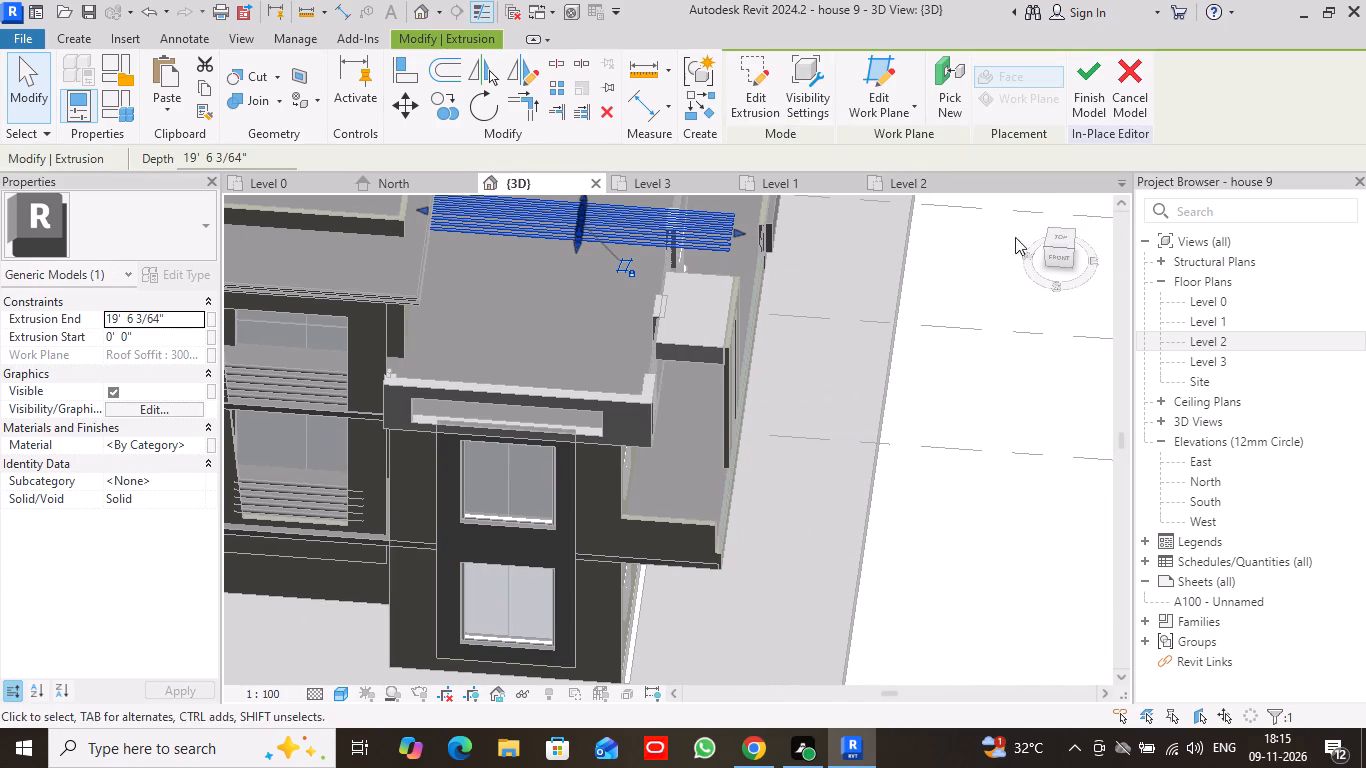
click(1066, 261)
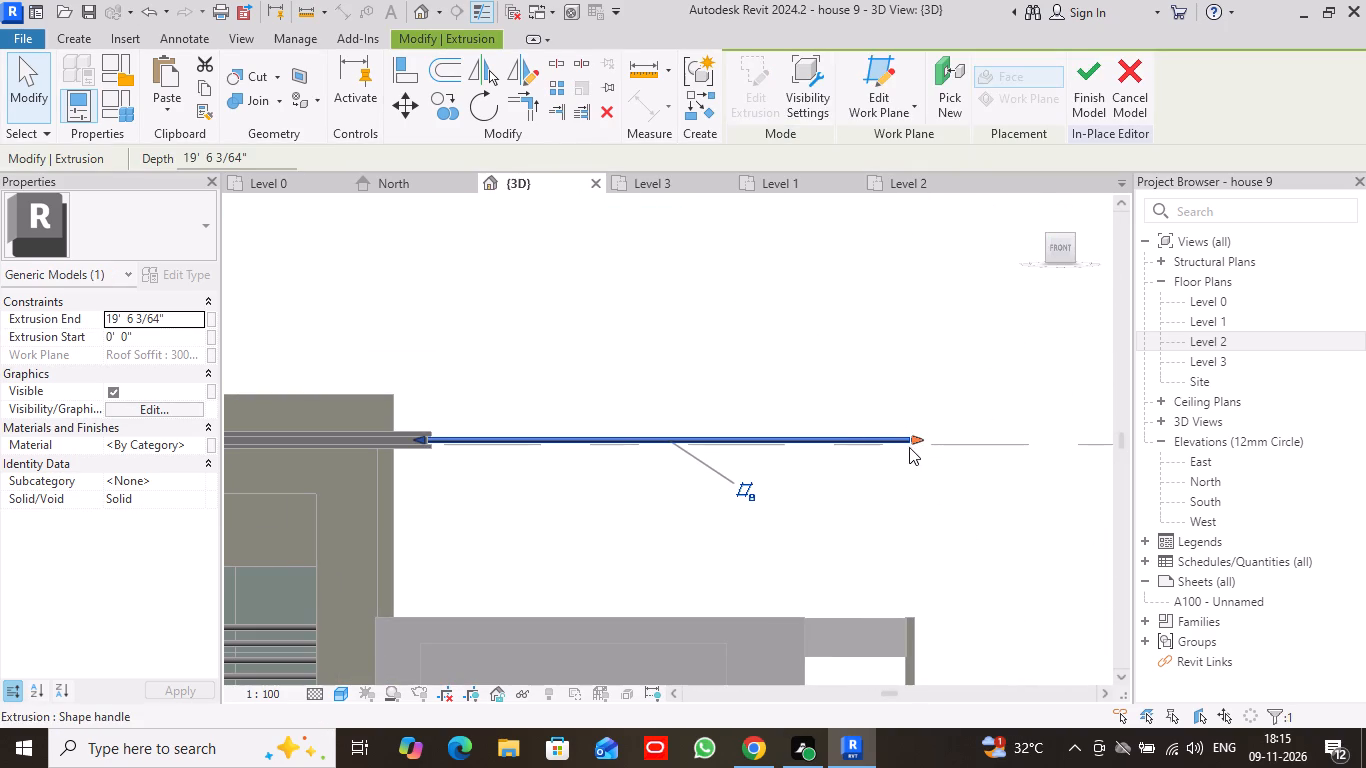
drag(913, 437, 914, 445)
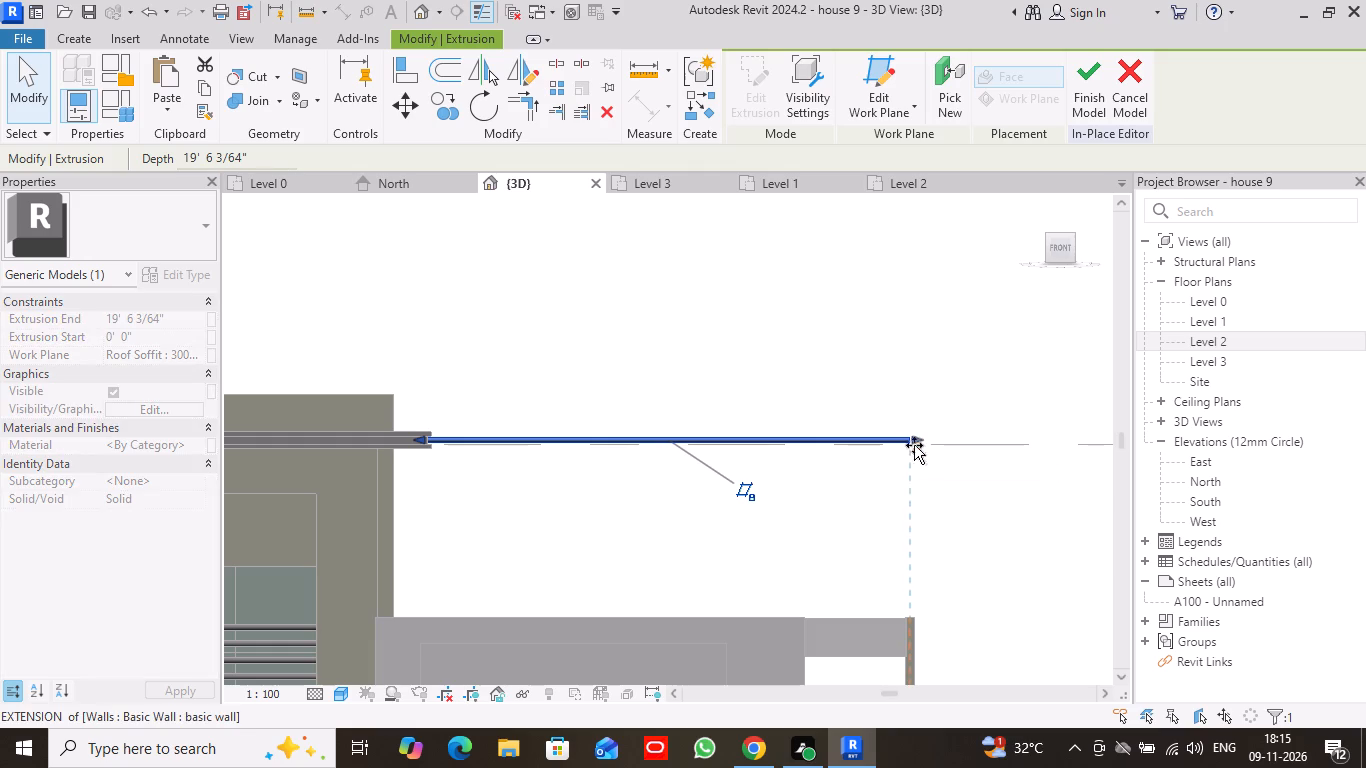
drag(914, 445, 915, 620)
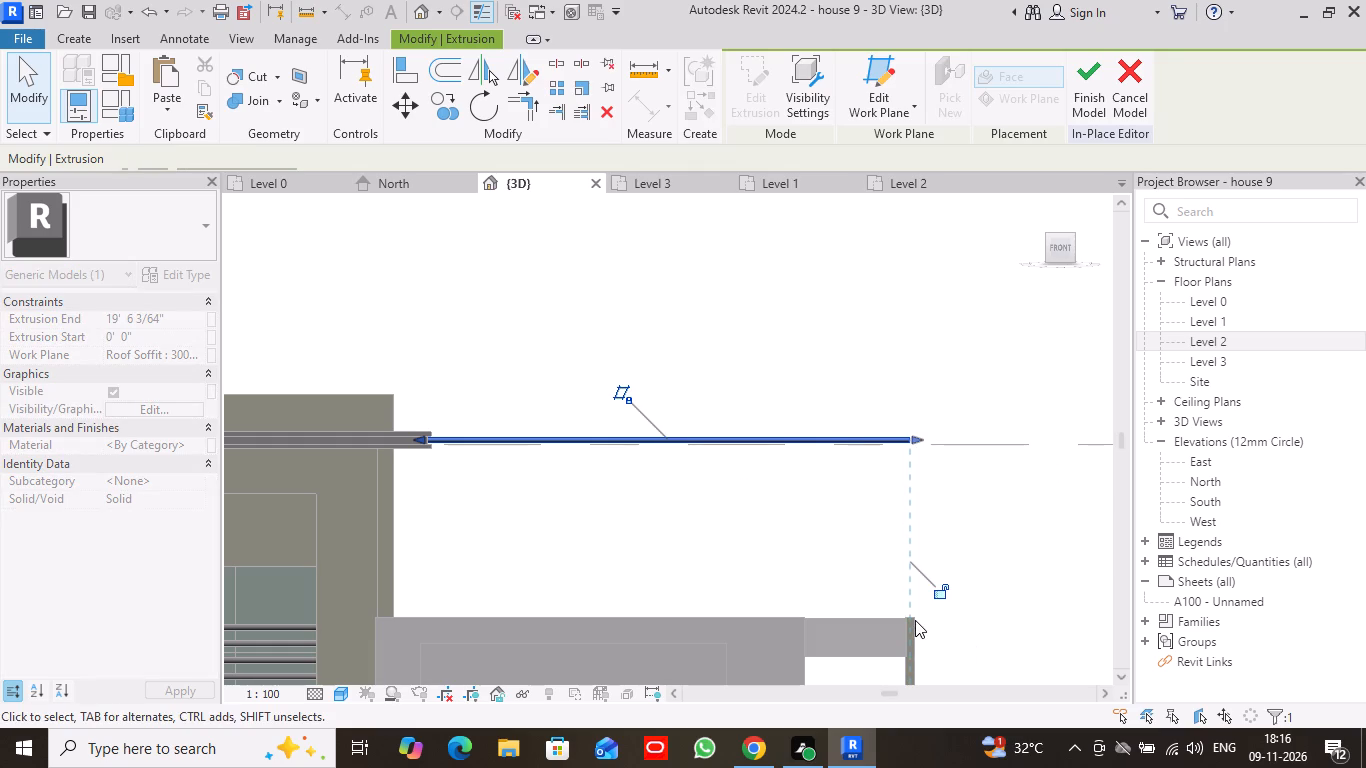
click(911, 620)
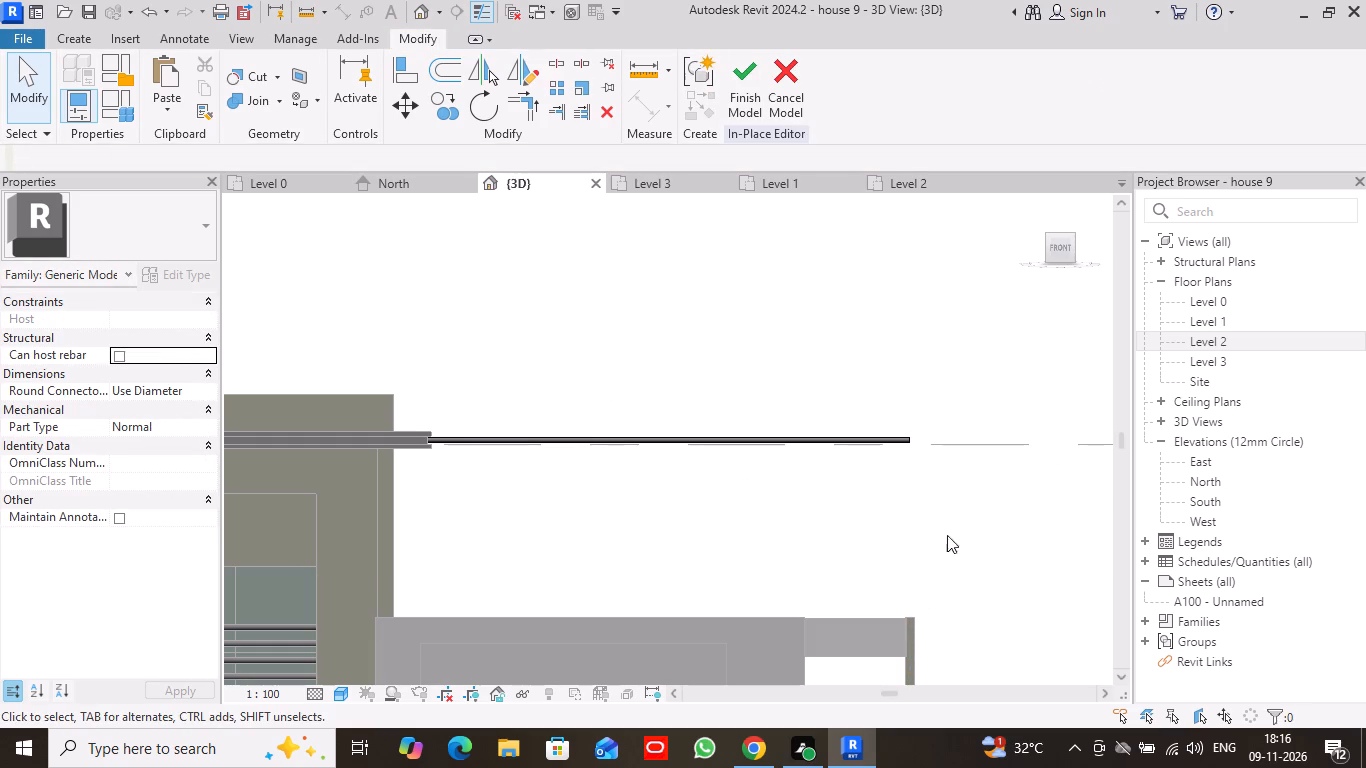
click(415, 39)
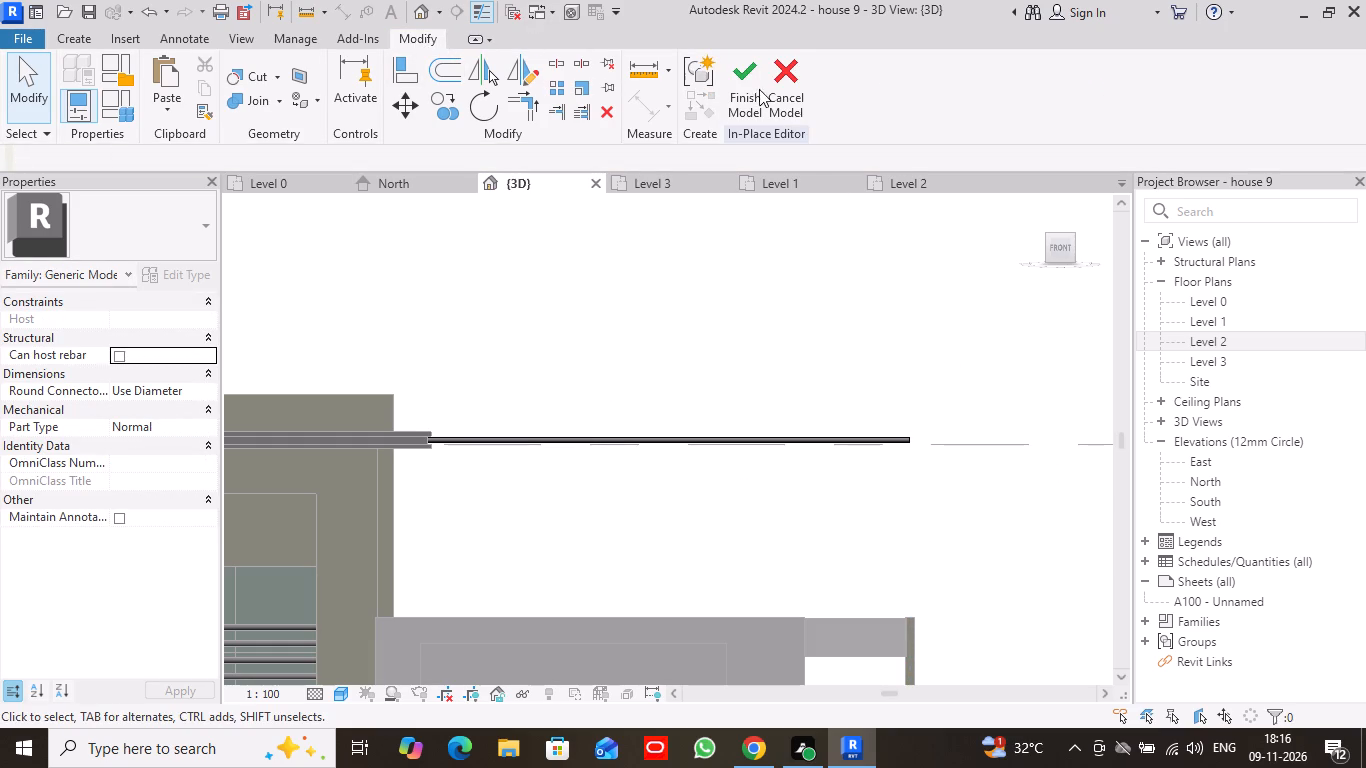
Finish the in-place model of the eight bars.
click(742, 77)
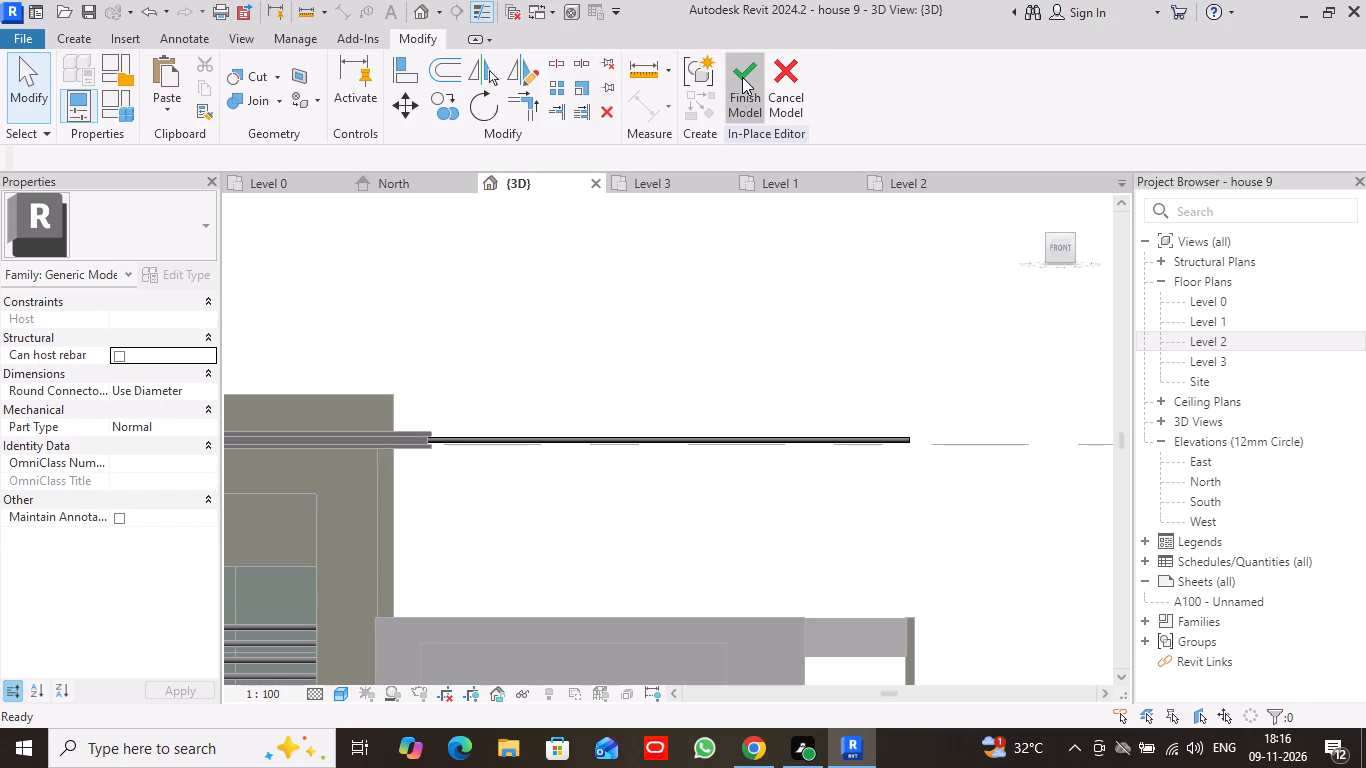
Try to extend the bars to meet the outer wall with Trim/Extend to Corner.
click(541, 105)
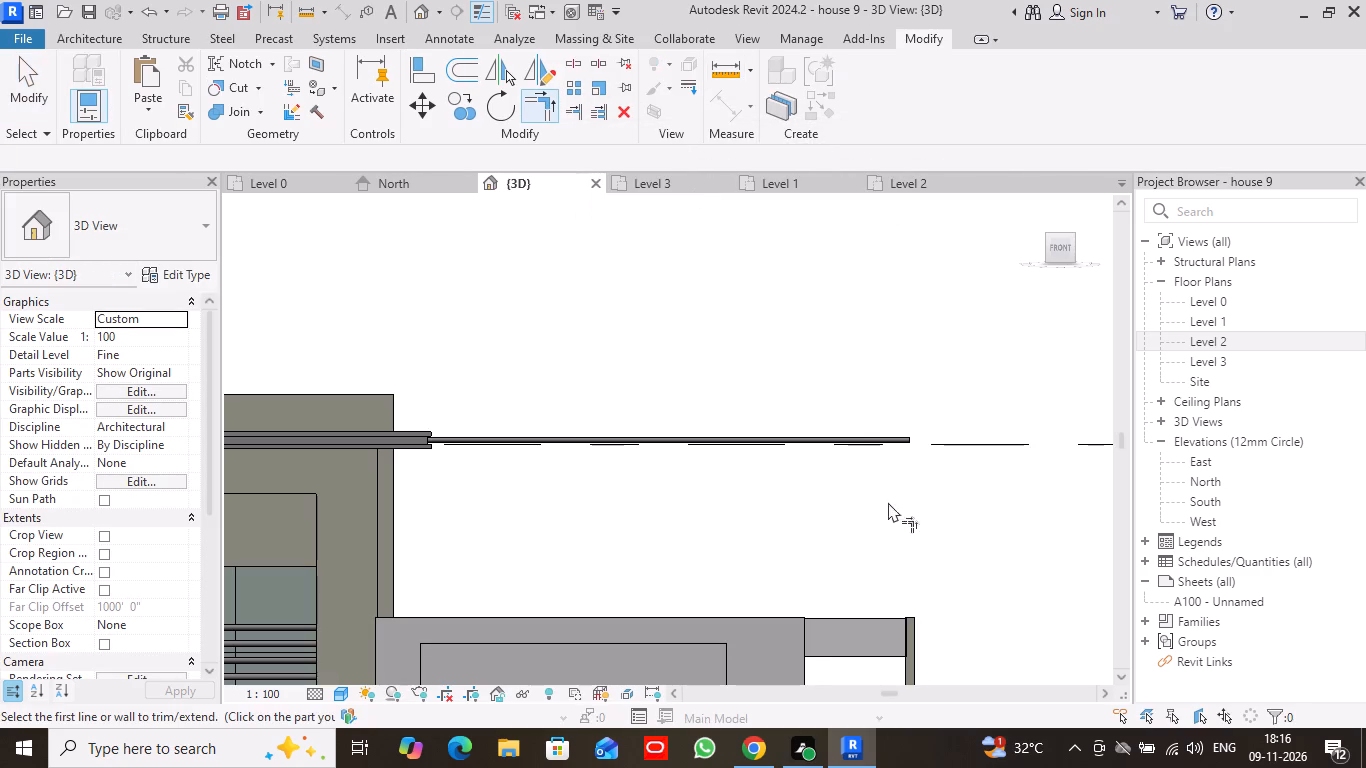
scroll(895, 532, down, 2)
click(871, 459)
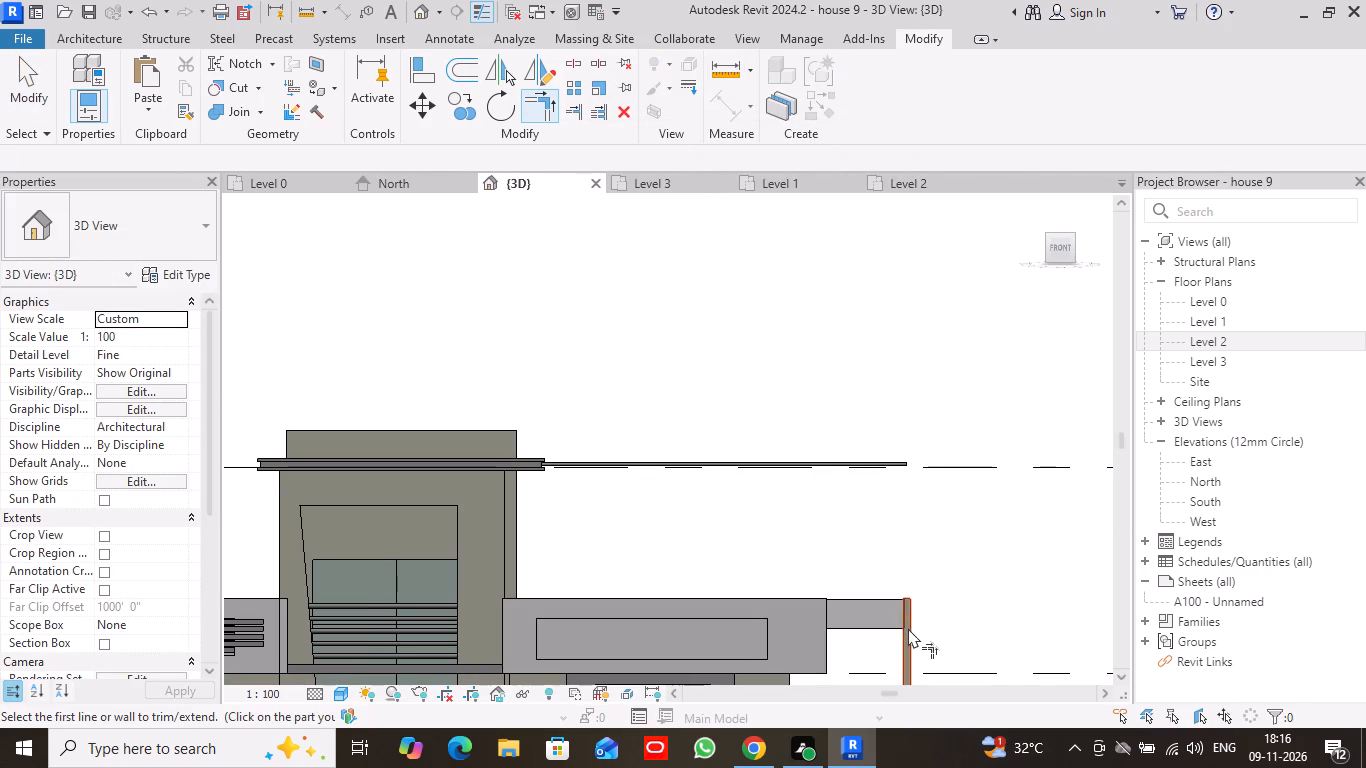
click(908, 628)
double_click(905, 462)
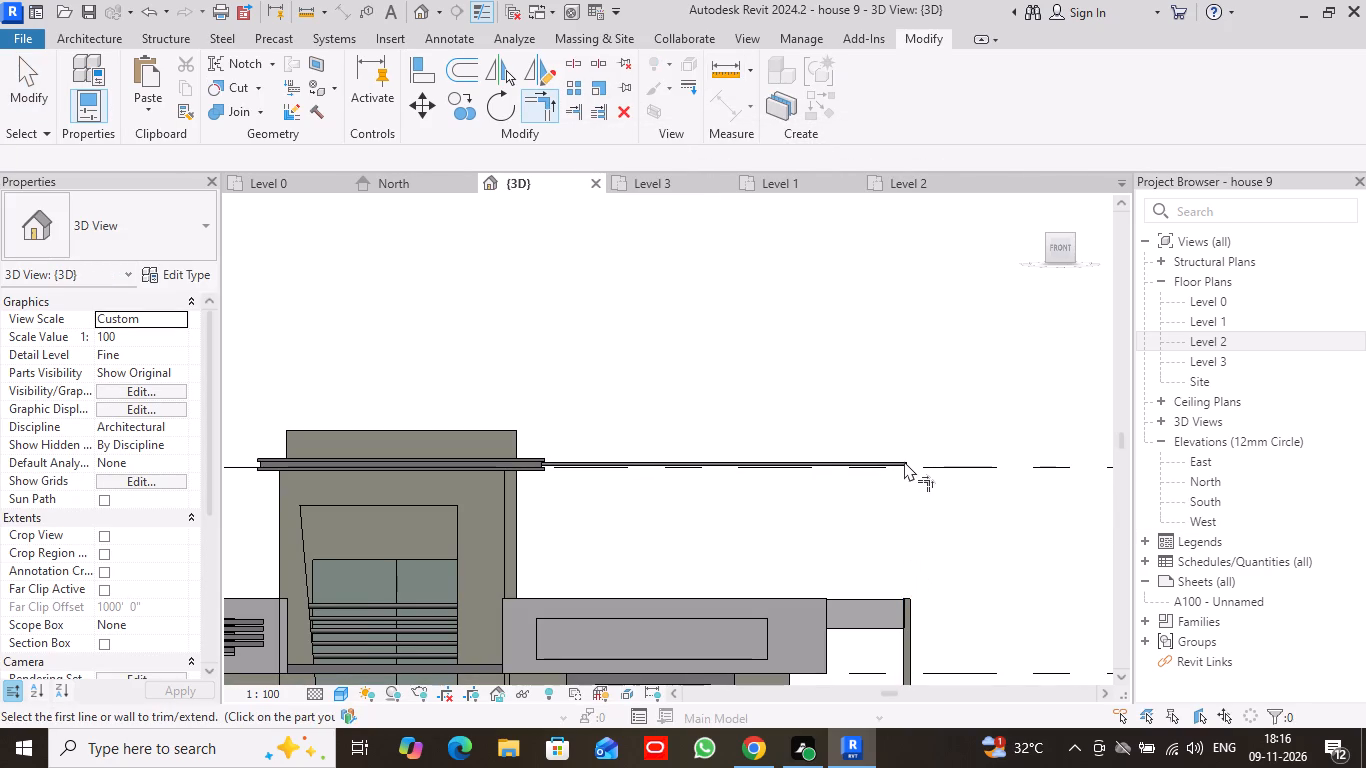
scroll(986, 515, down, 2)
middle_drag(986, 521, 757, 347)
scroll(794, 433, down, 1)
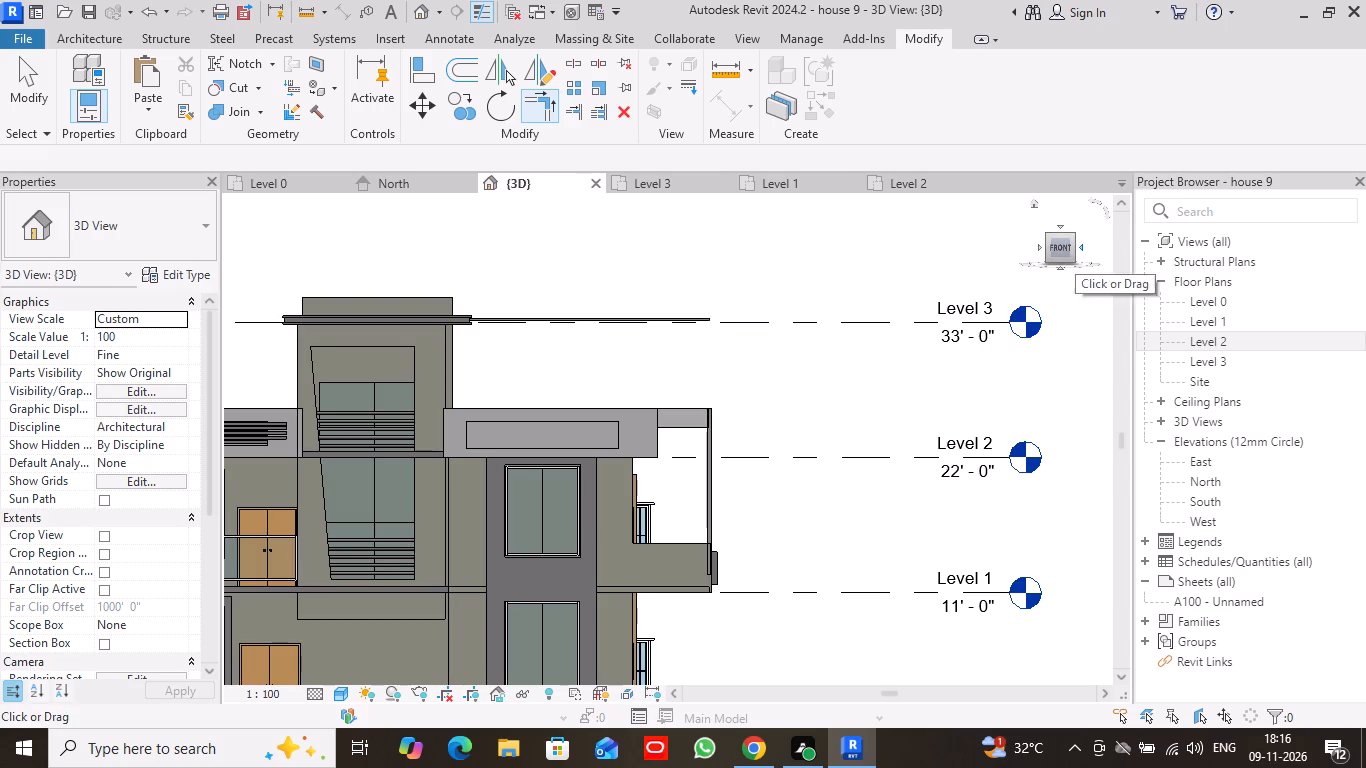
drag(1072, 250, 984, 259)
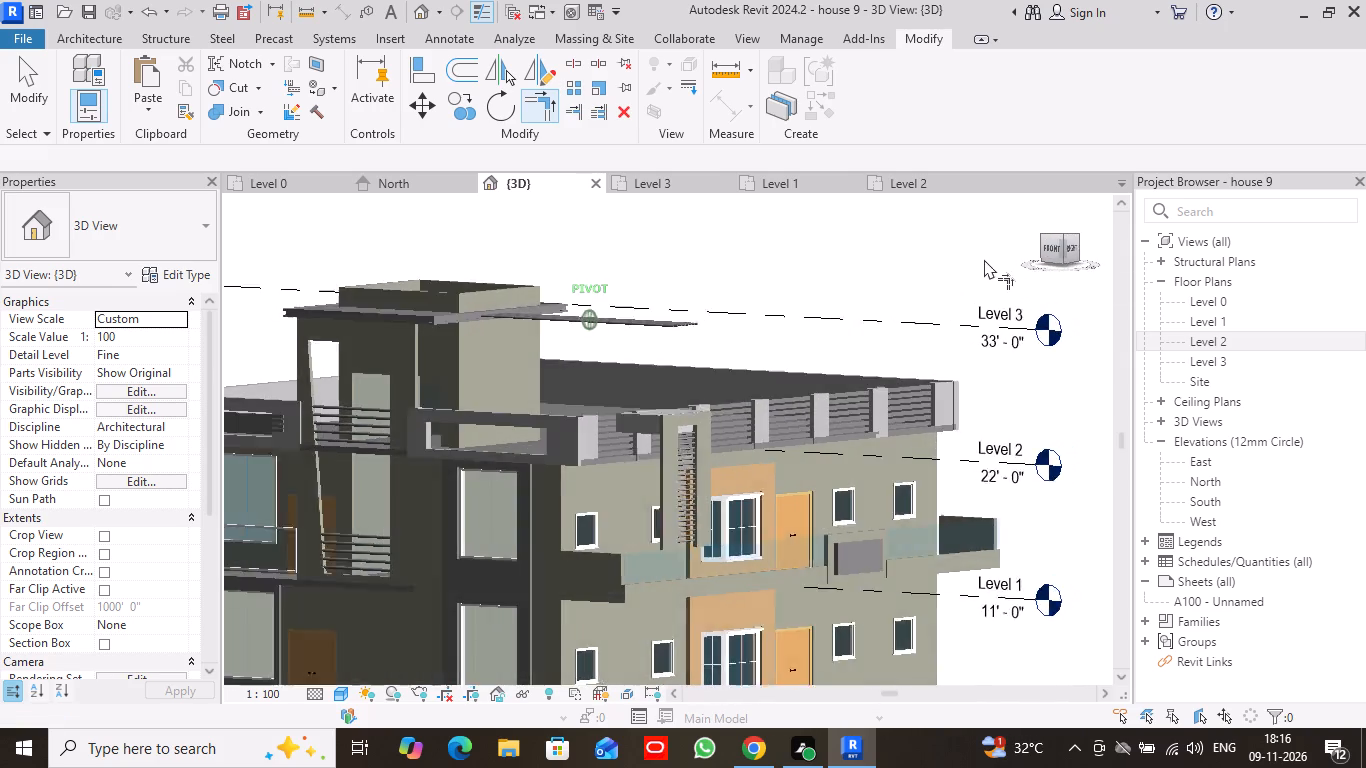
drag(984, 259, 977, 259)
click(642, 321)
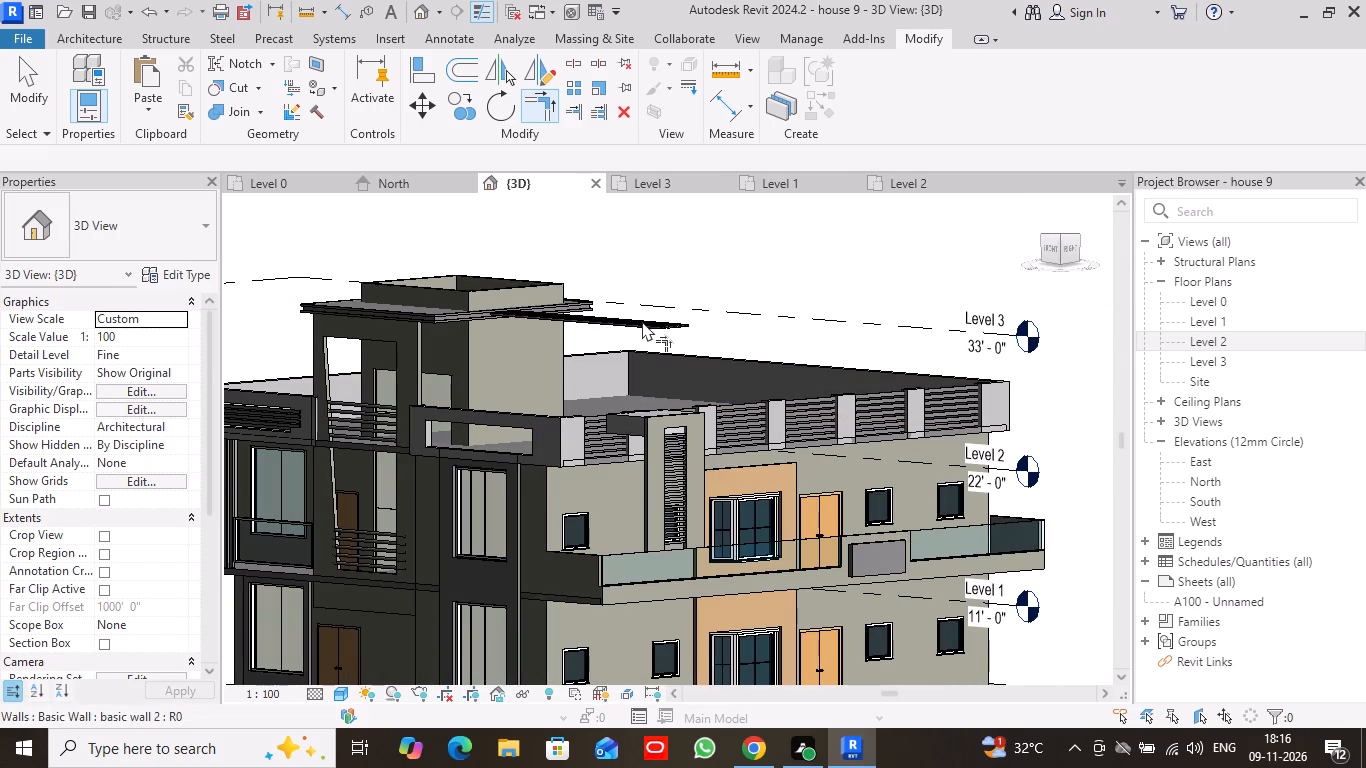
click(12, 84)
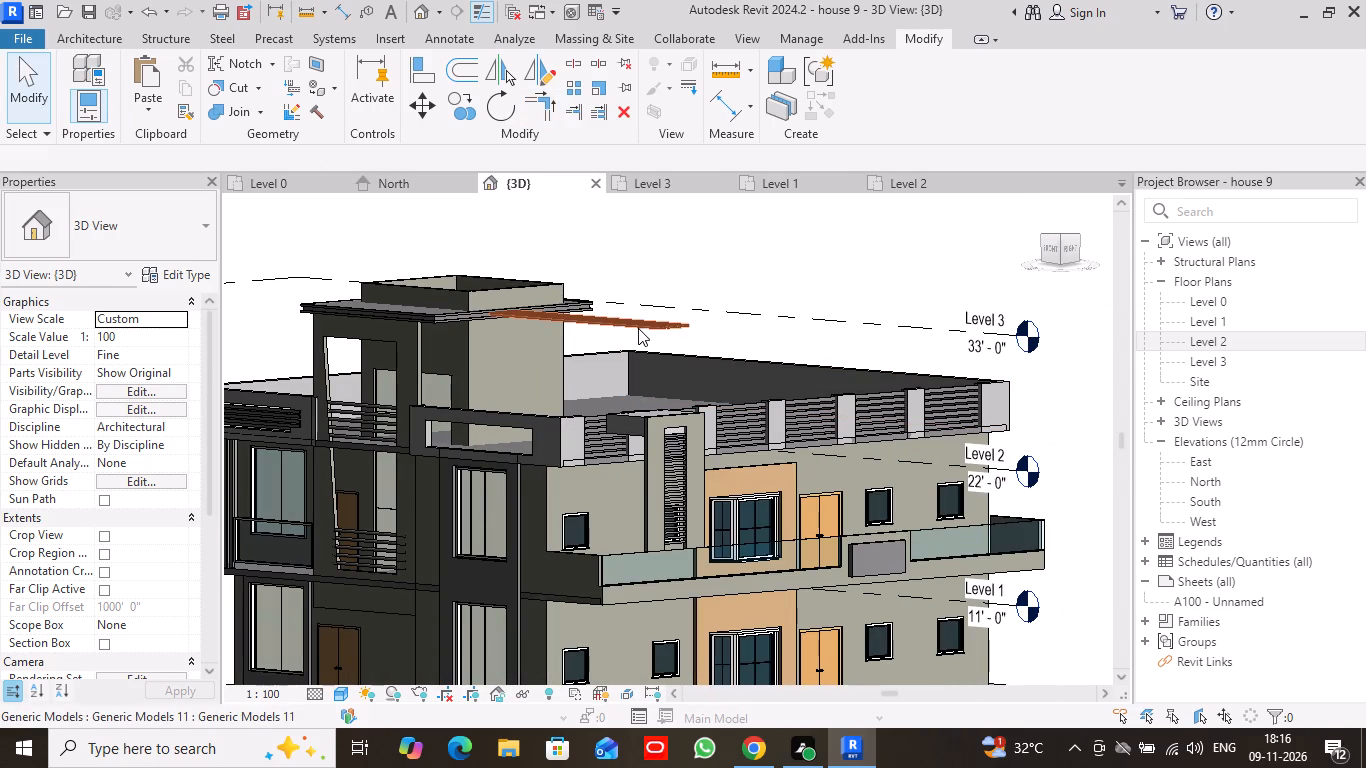
In the top view, shorten the bars' free ends so they stop at the inner face of the outer wall.
click(638, 328)
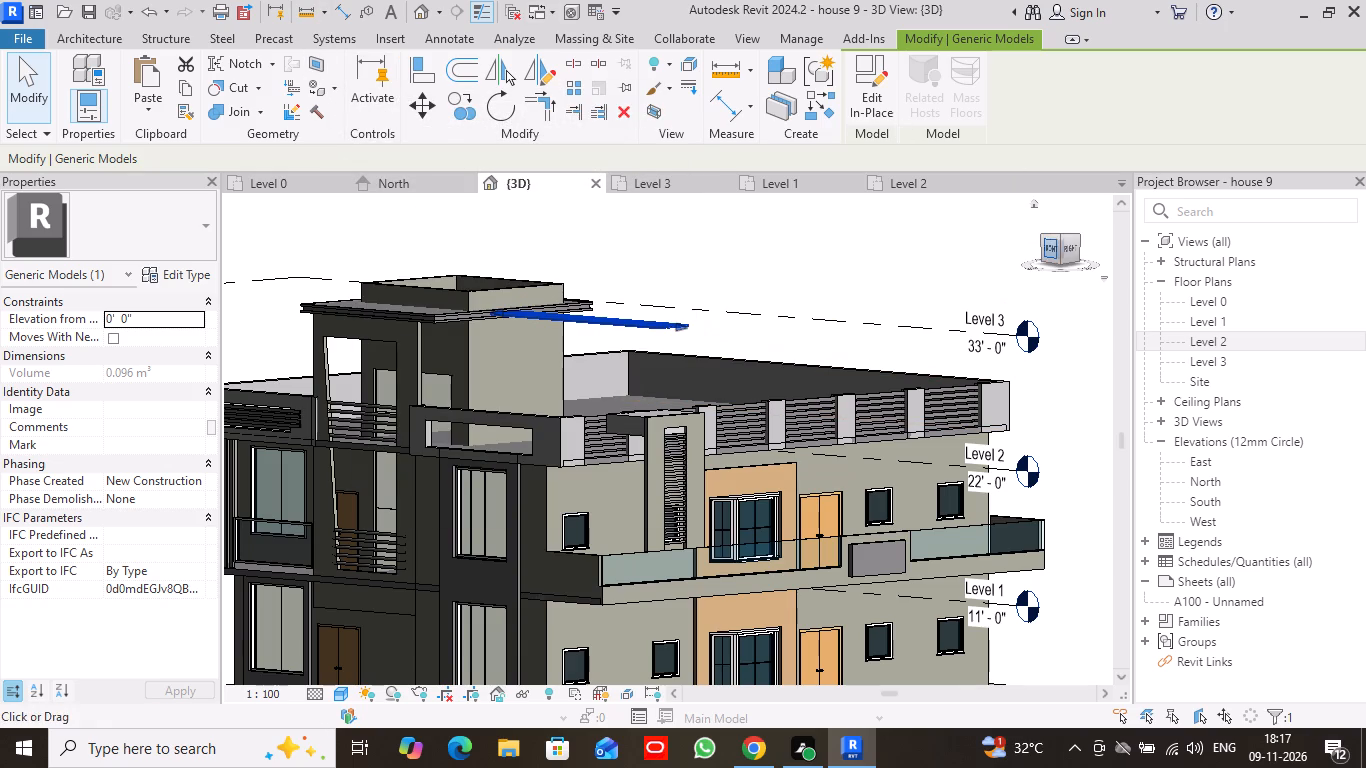
drag(1057, 237, 228, 330)
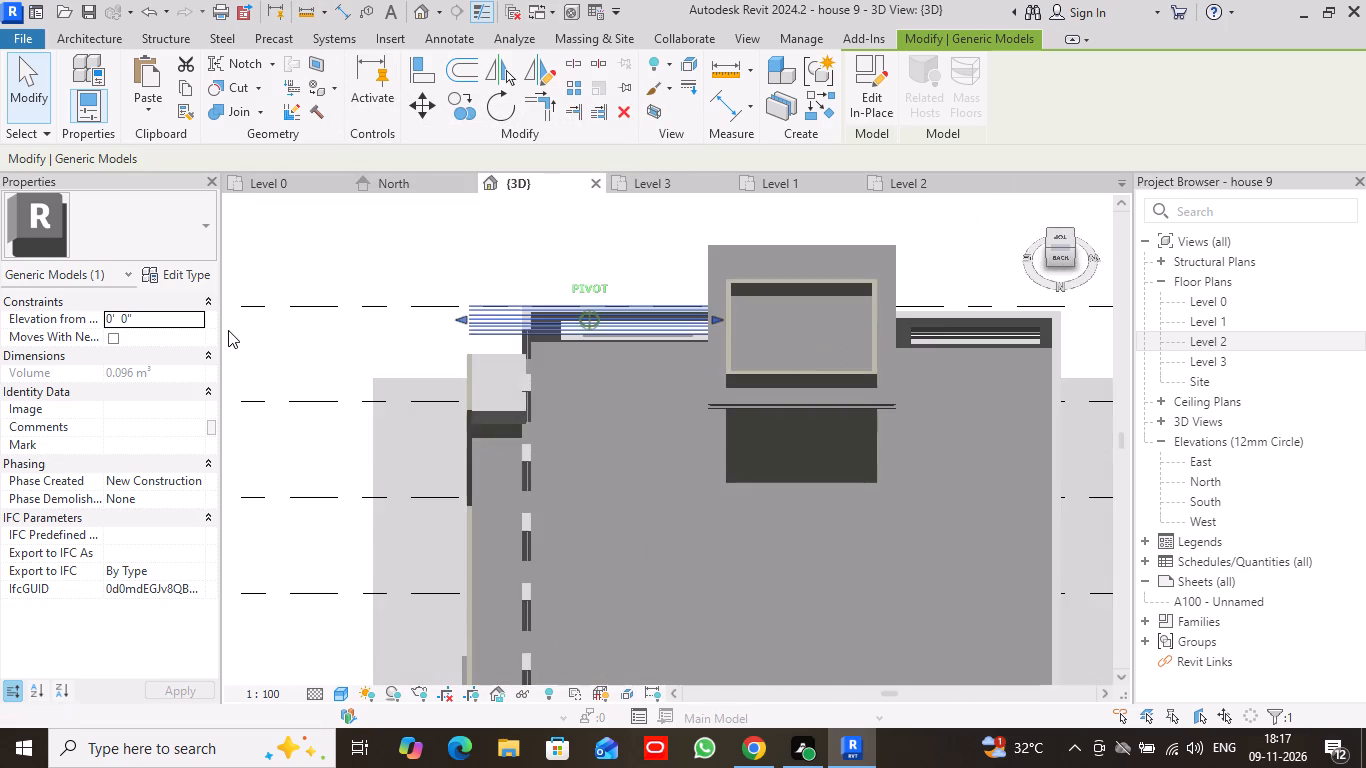
drag(228, 330, 286, 424)
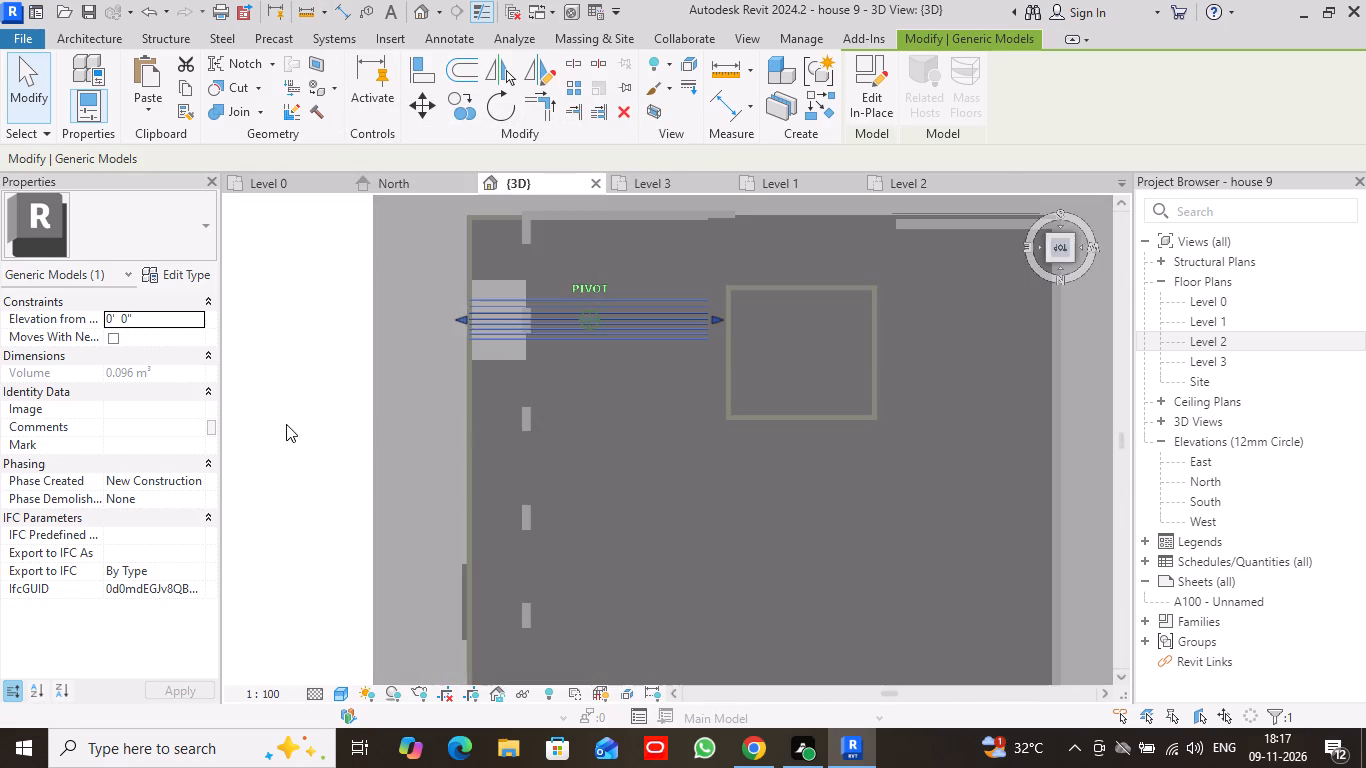
drag(286, 424, 284, 417)
scroll(502, 378, up, 4)
scroll(388, 356, up, 3)
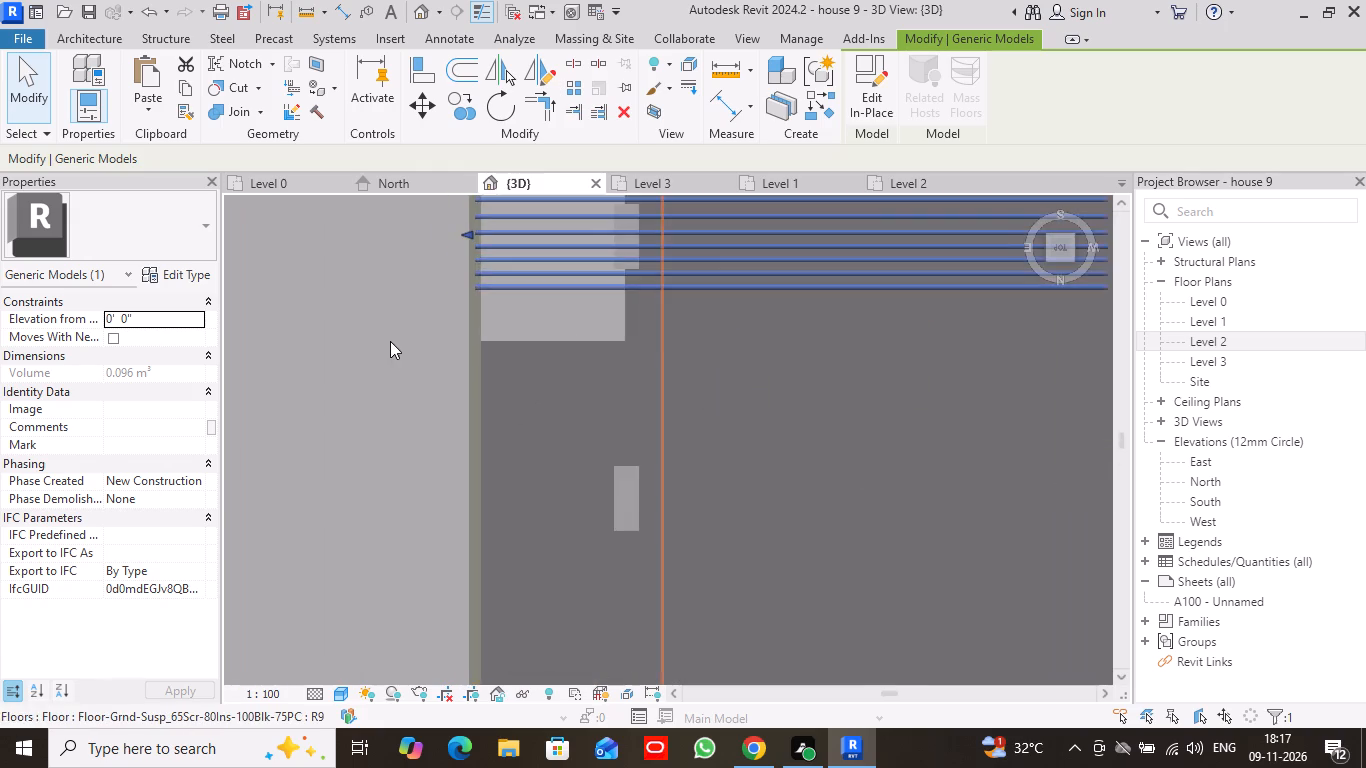
middle_drag(388, 297, 384, 353)
scroll(388, 297, up, 1)
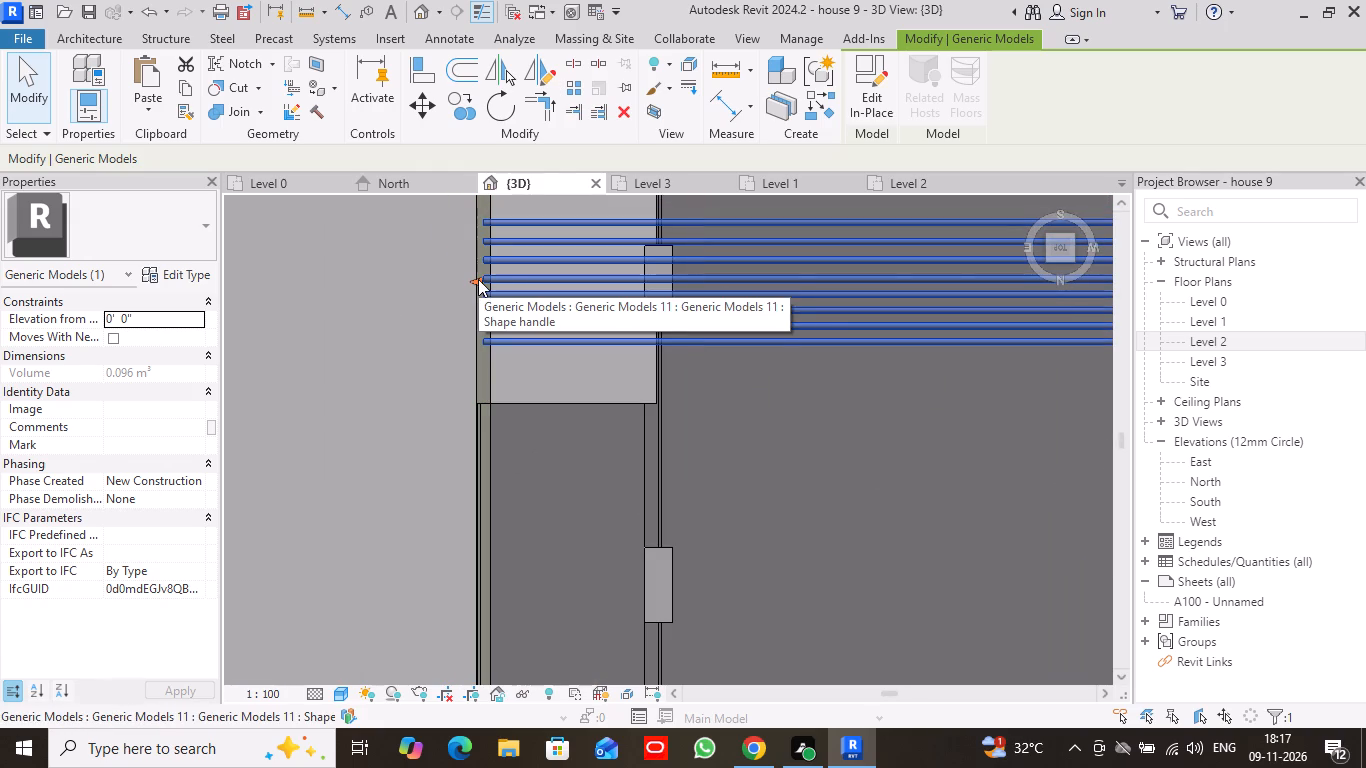
drag(478, 279, 487, 278)
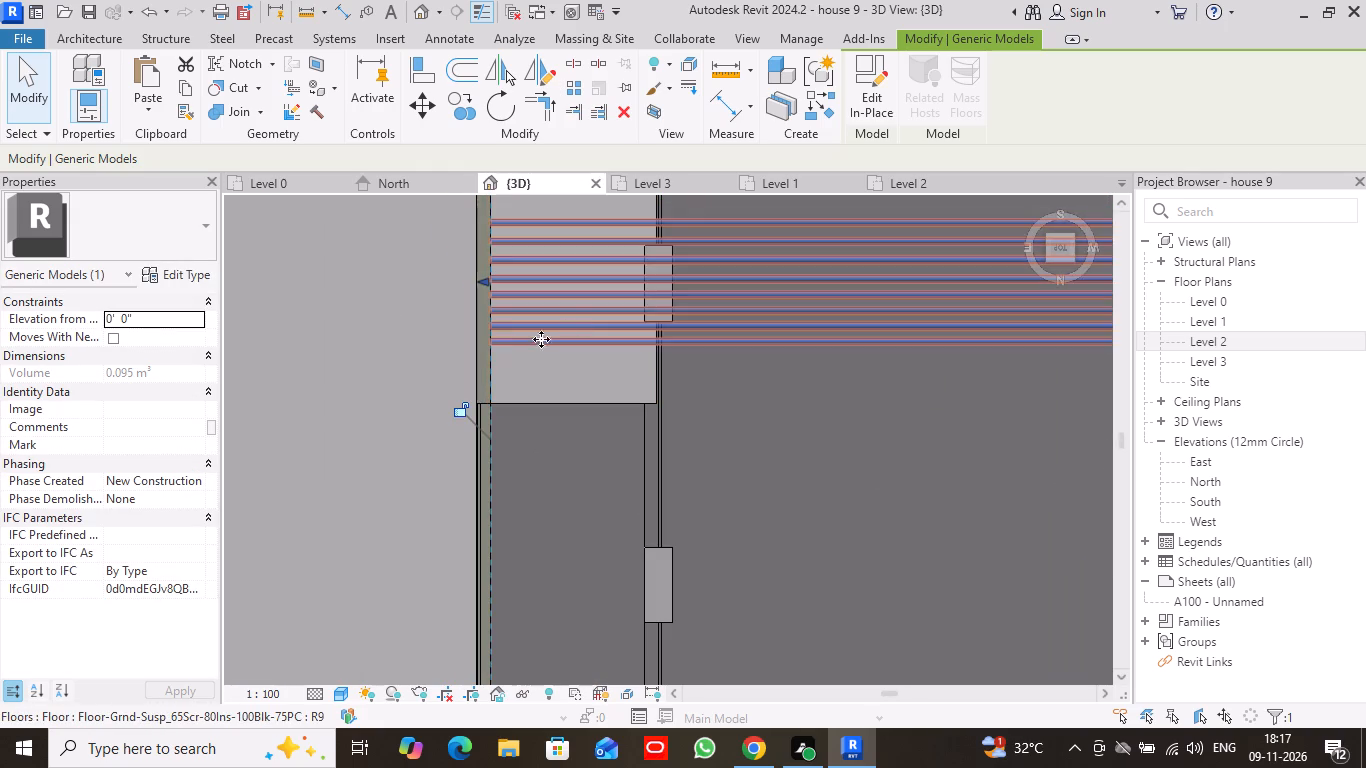
scroll(490, 353, up, 4)
middle_drag(536, 388, 554, 574)
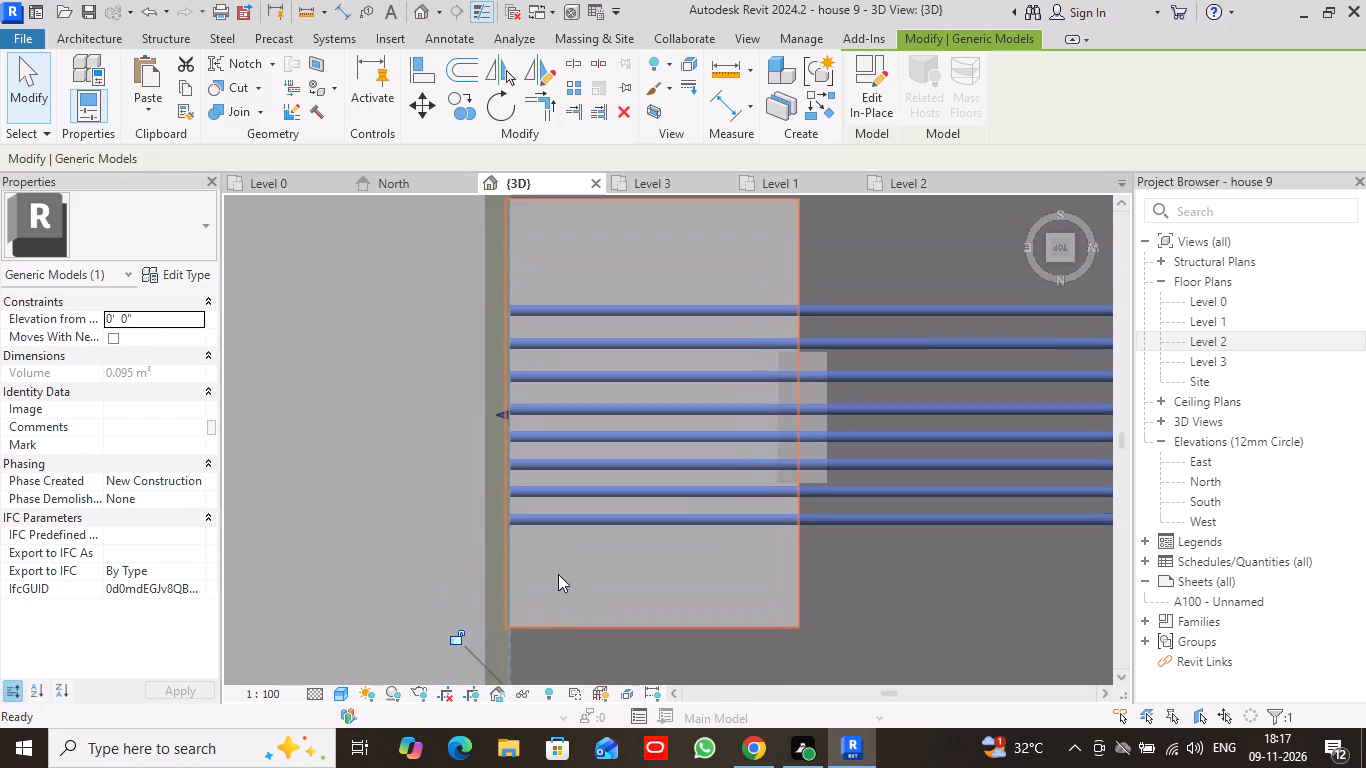
click(19, 71)
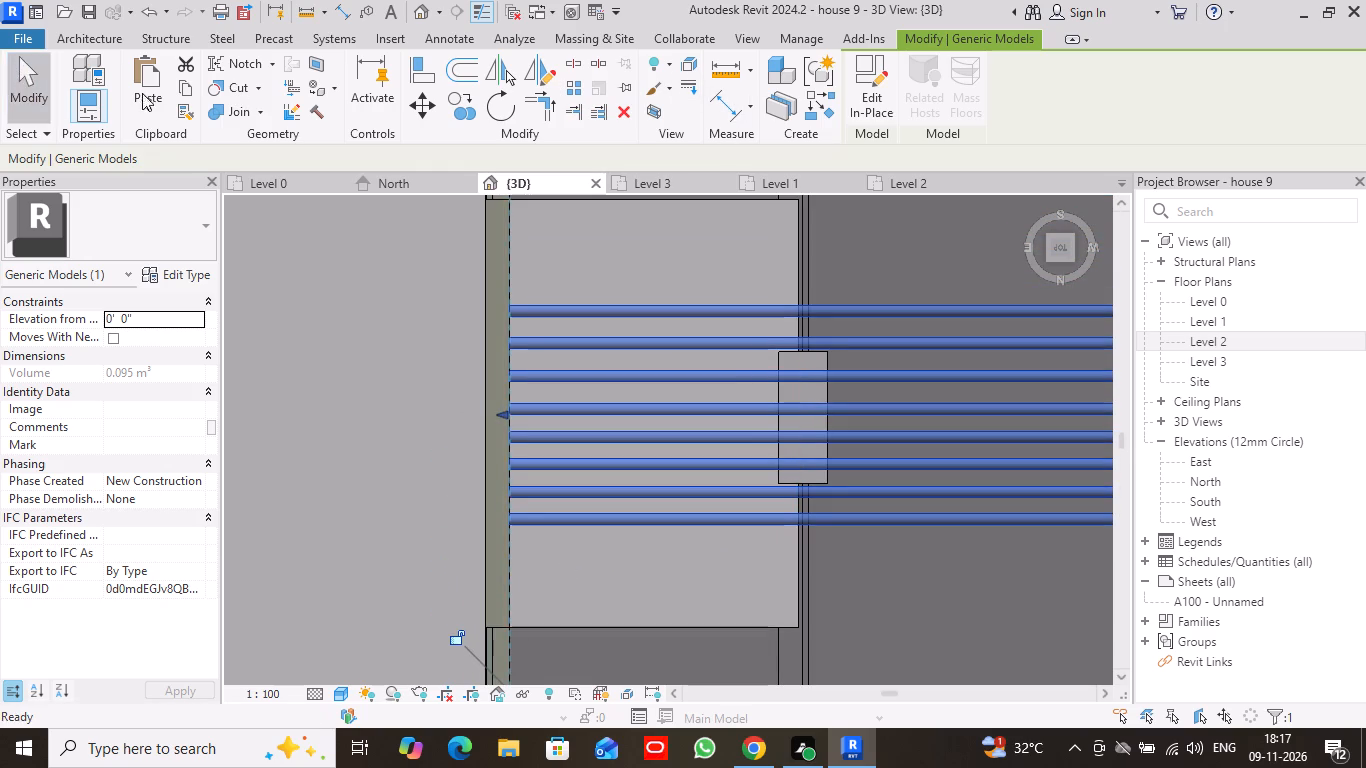
Start a new in-place component in the Generic Models category, accepting the suggested name.
click(80, 34)
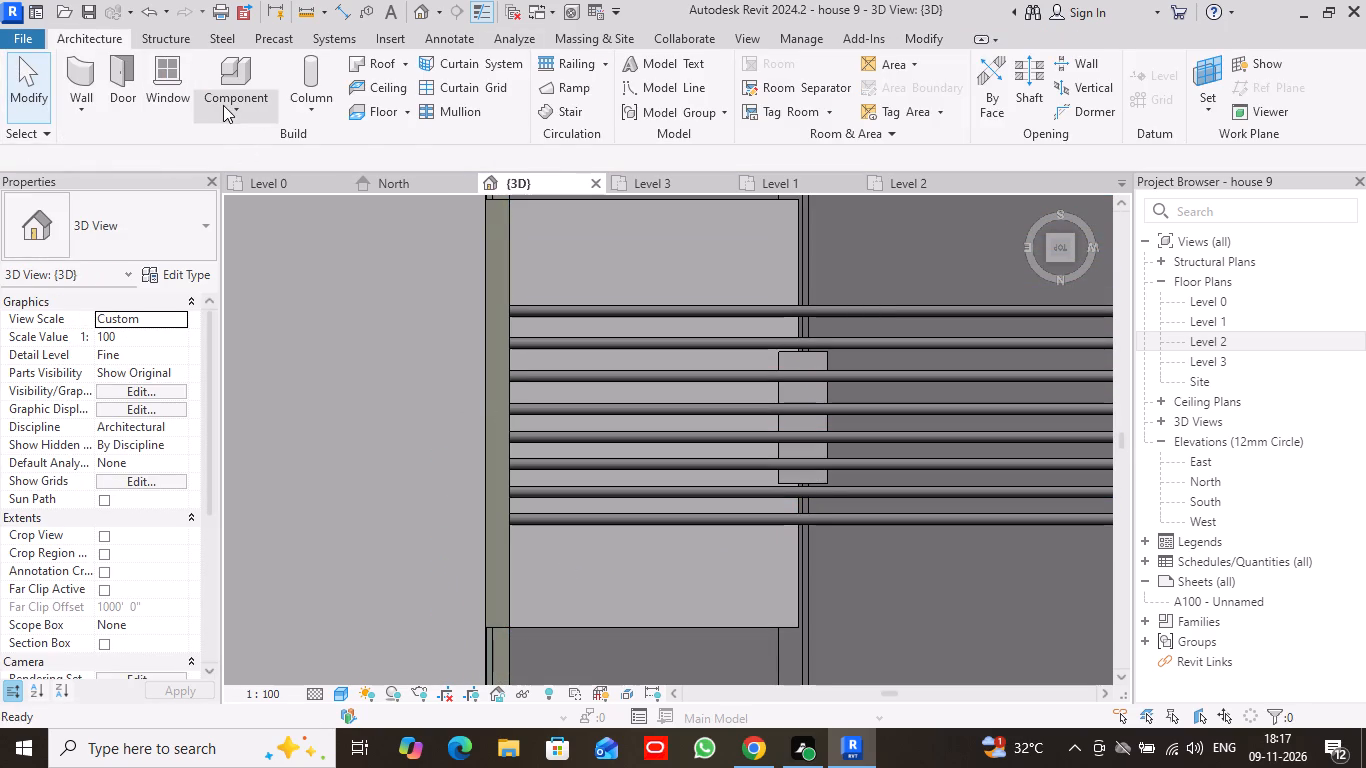
click(237, 110)
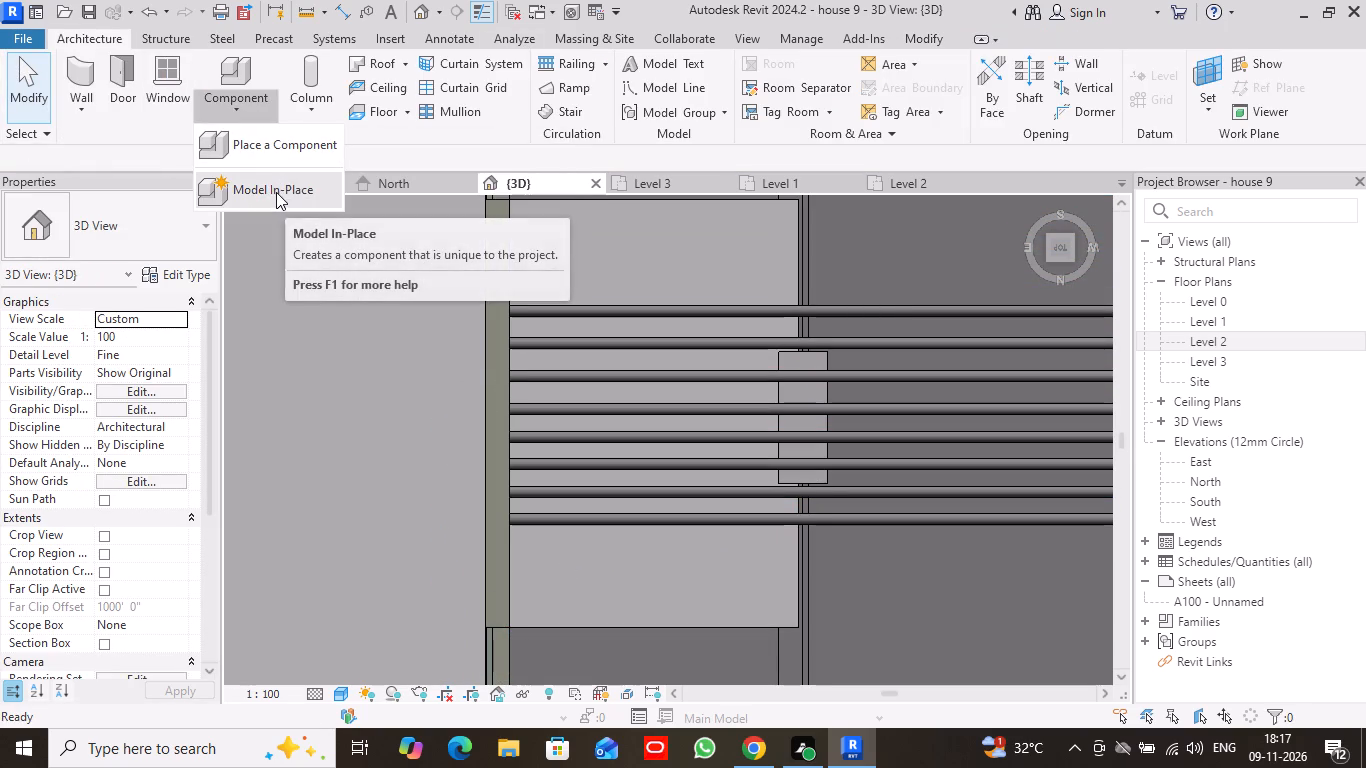
click(276, 192)
scroll(604, 308, down, 1)
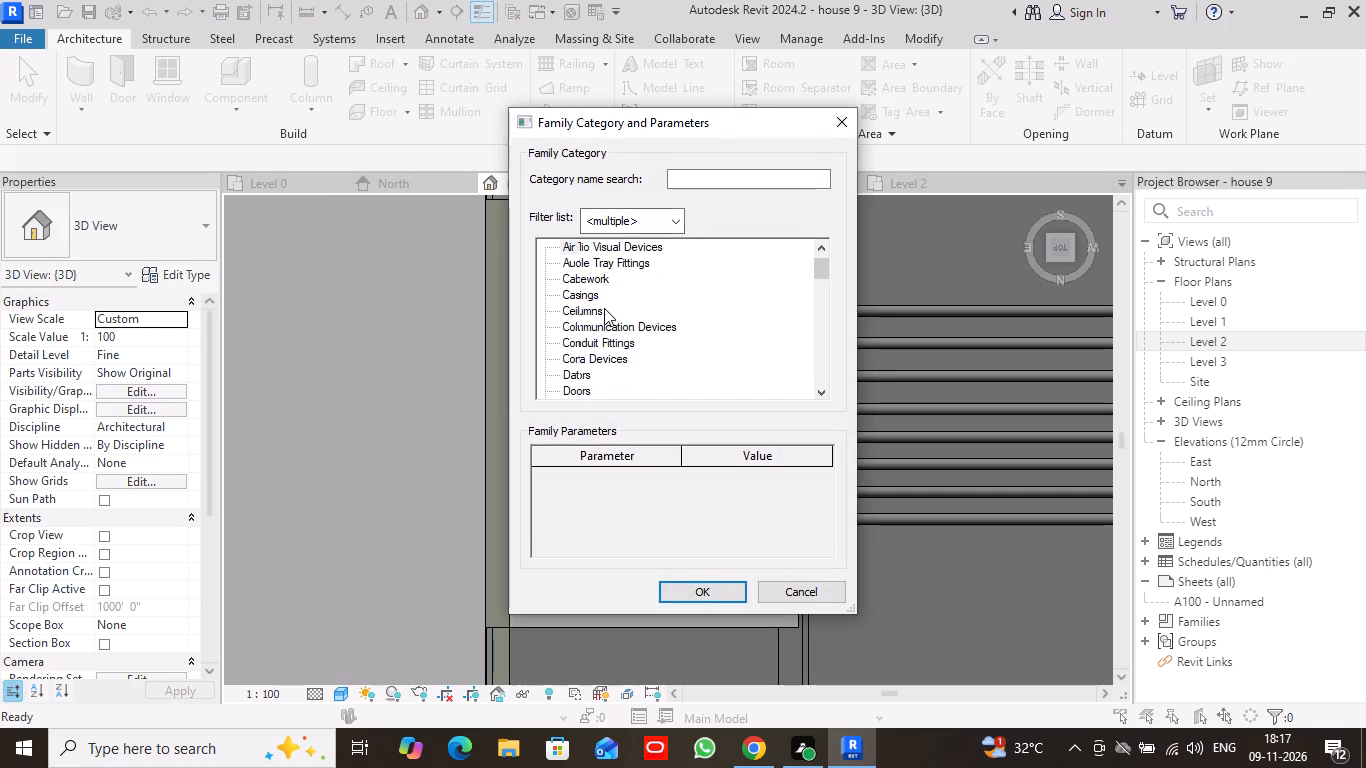
scroll(604, 308, down, 12)
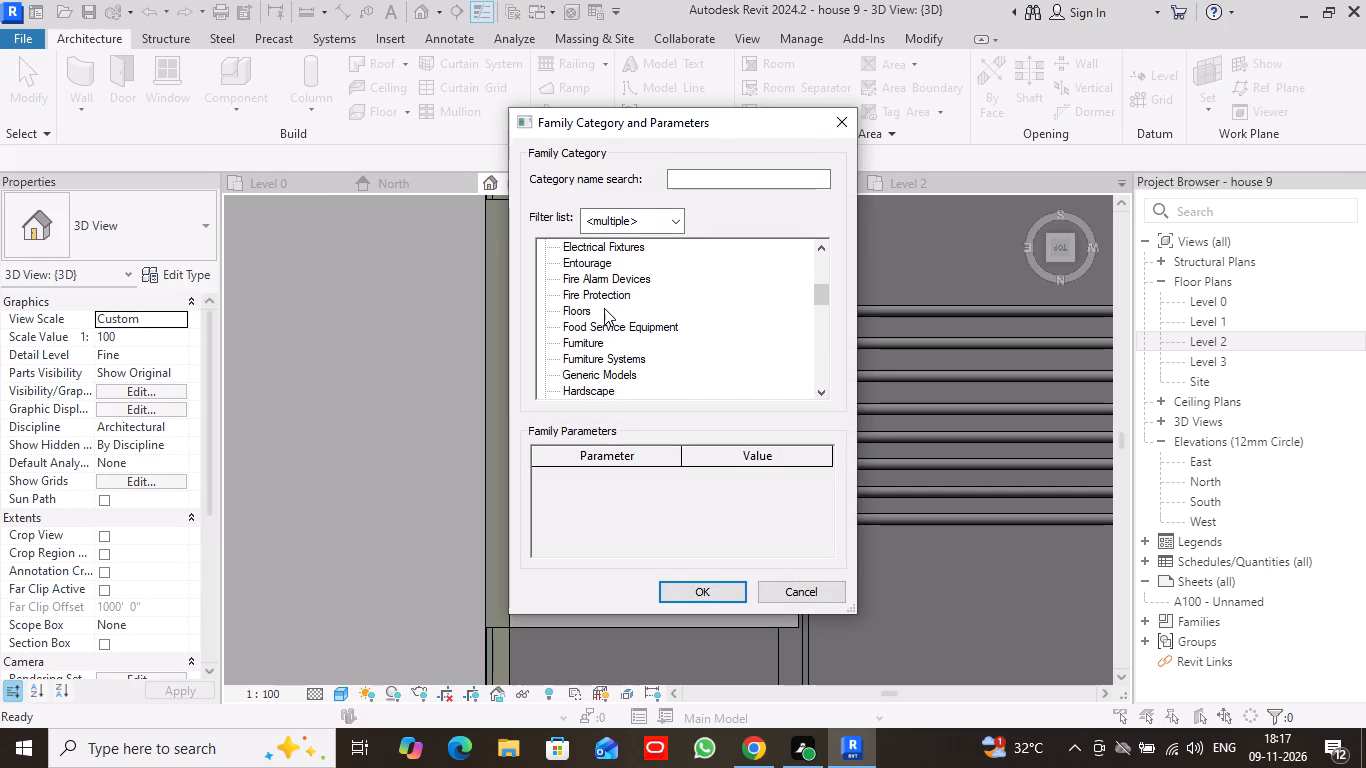
scroll(604, 308, down, 1)
click(607, 357)
click(704, 593)
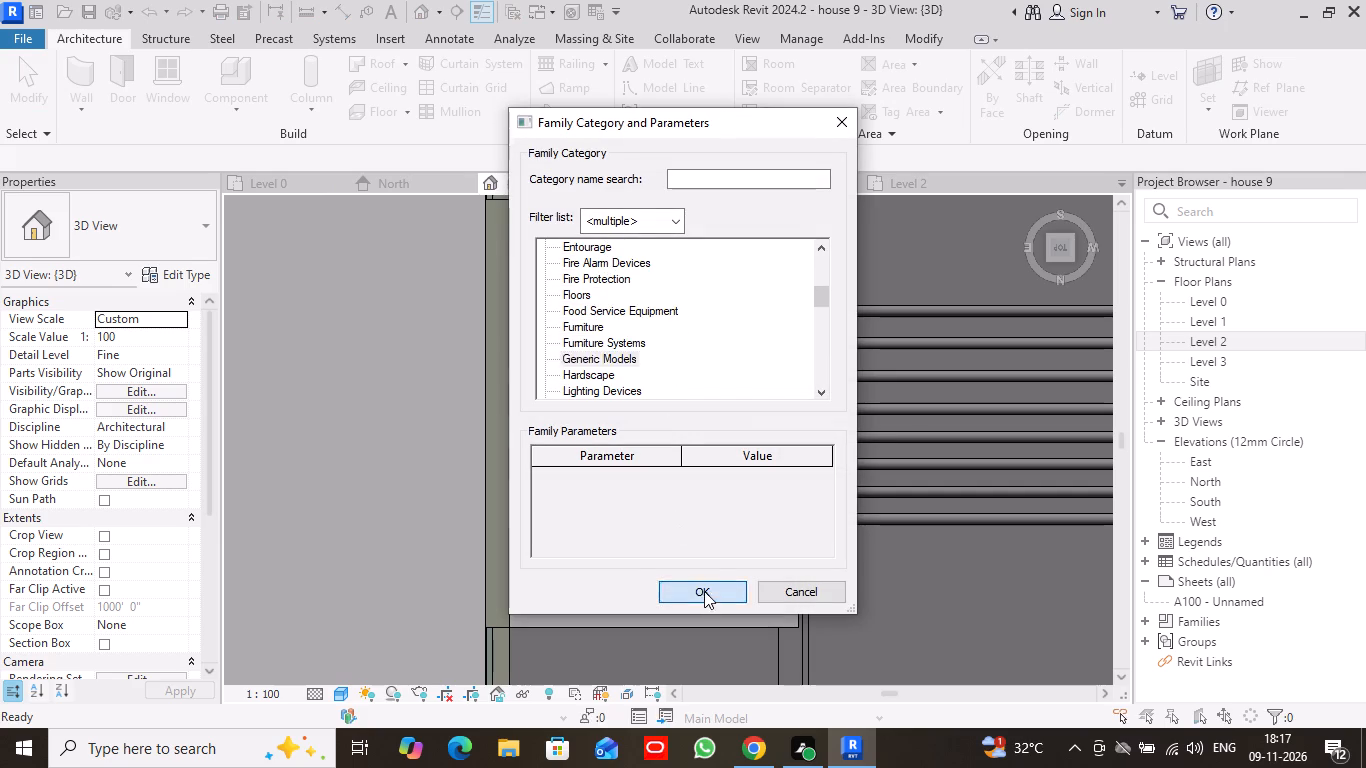
click(685, 413)
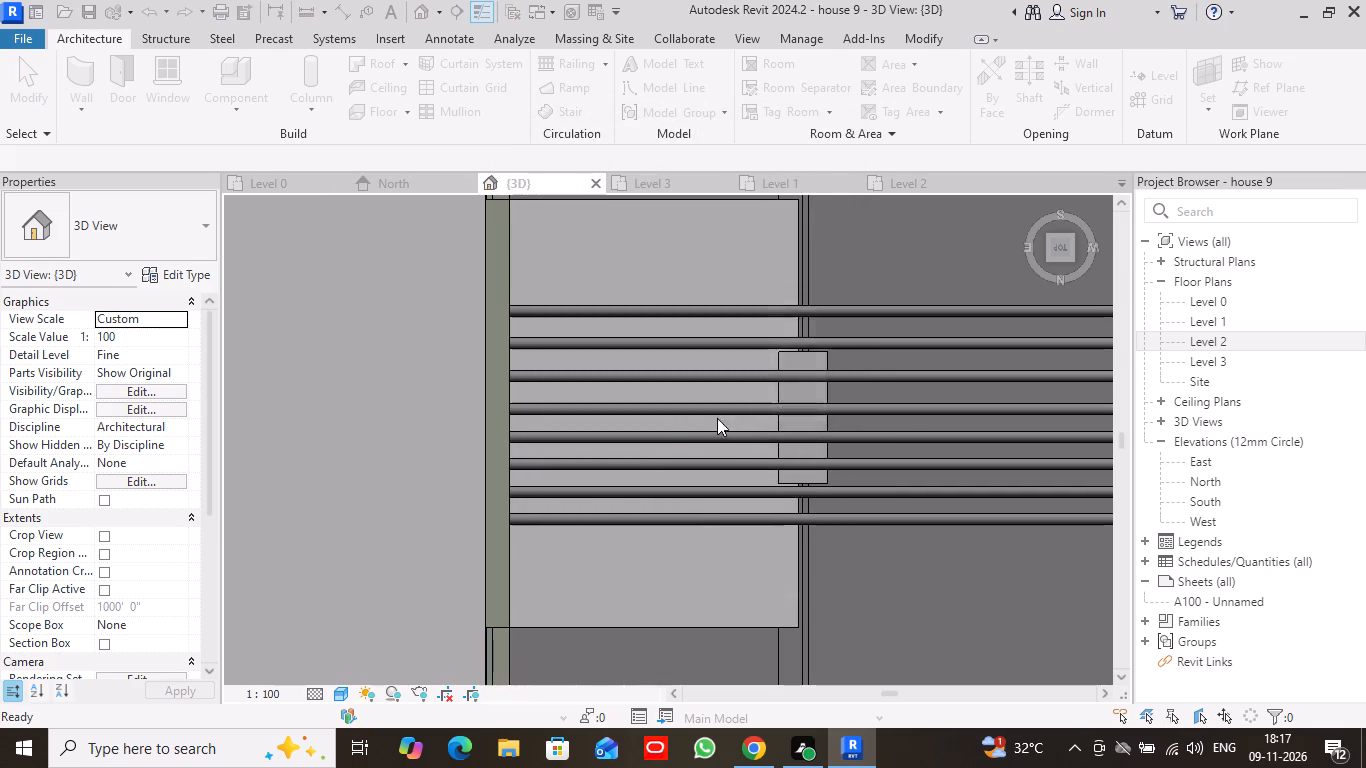
Start an extrusion on the outer wall's top face and sketch a circle of about 1-inch radius in line with the first bar.
middle_drag(619, 437, 645, 389)
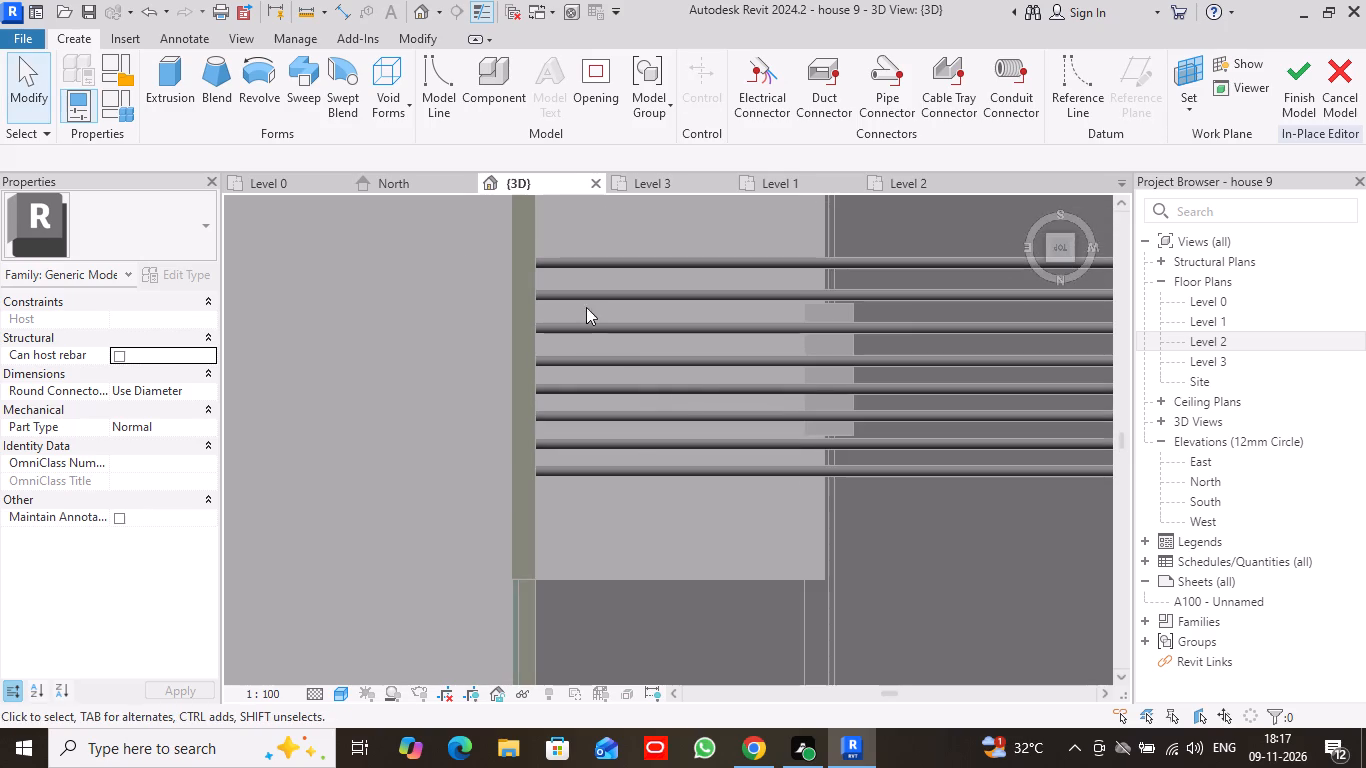
click(171, 74)
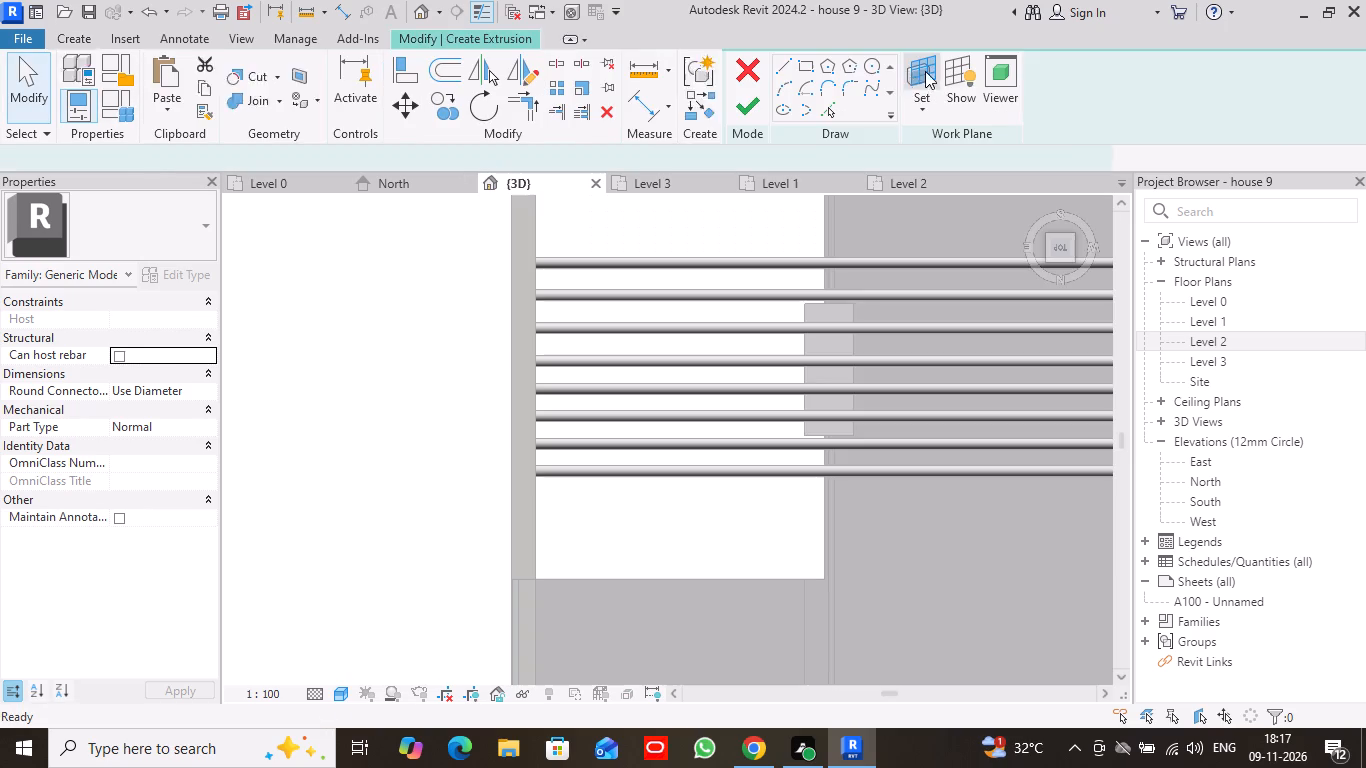
click(928, 111)
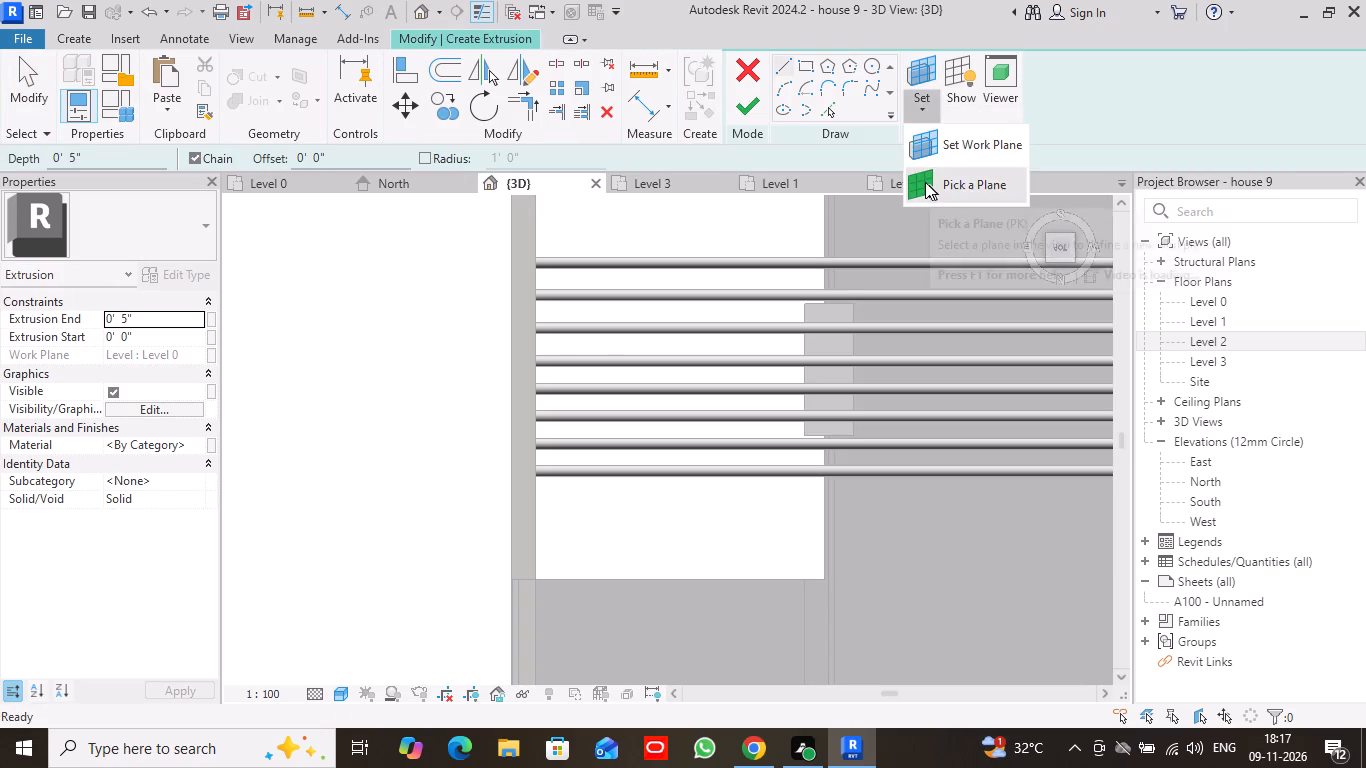
click(925, 183)
click(523, 369)
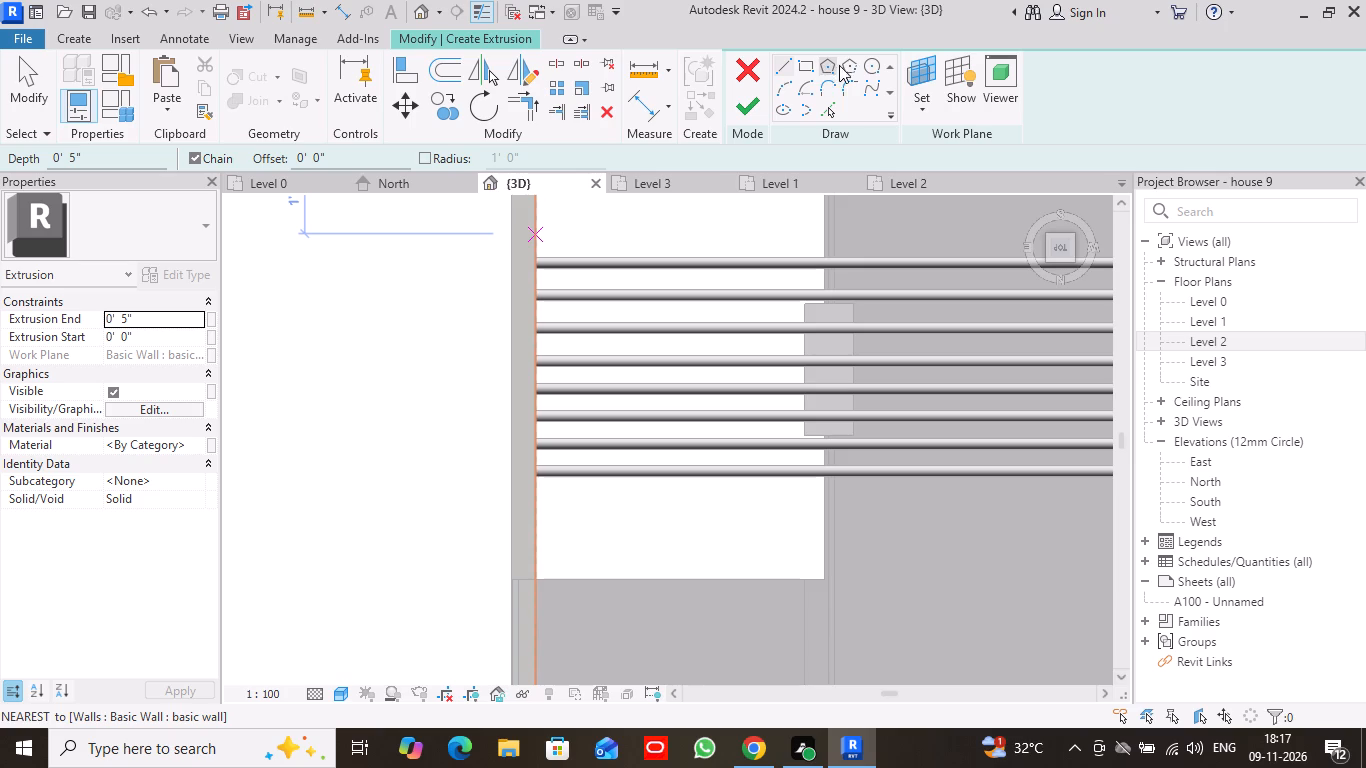
click(870, 64)
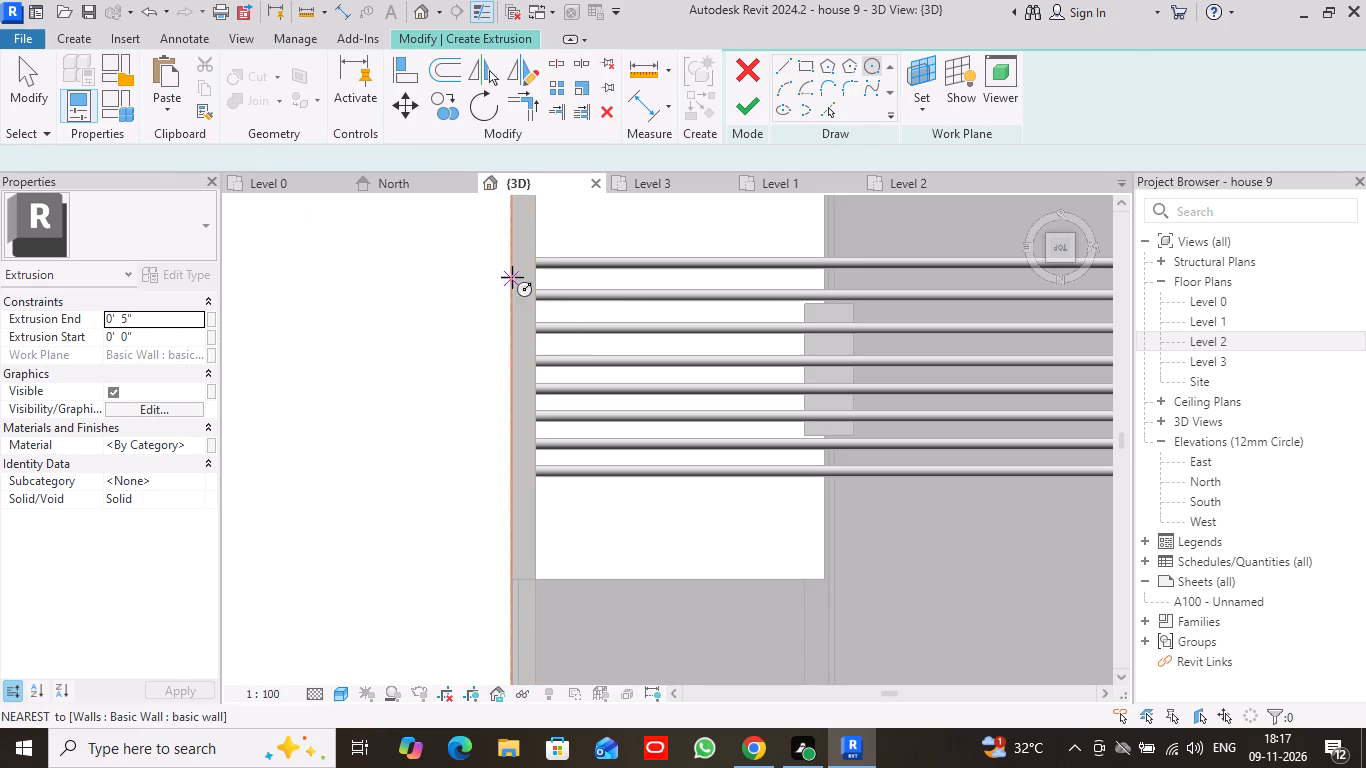
scroll(525, 261, up, 4)
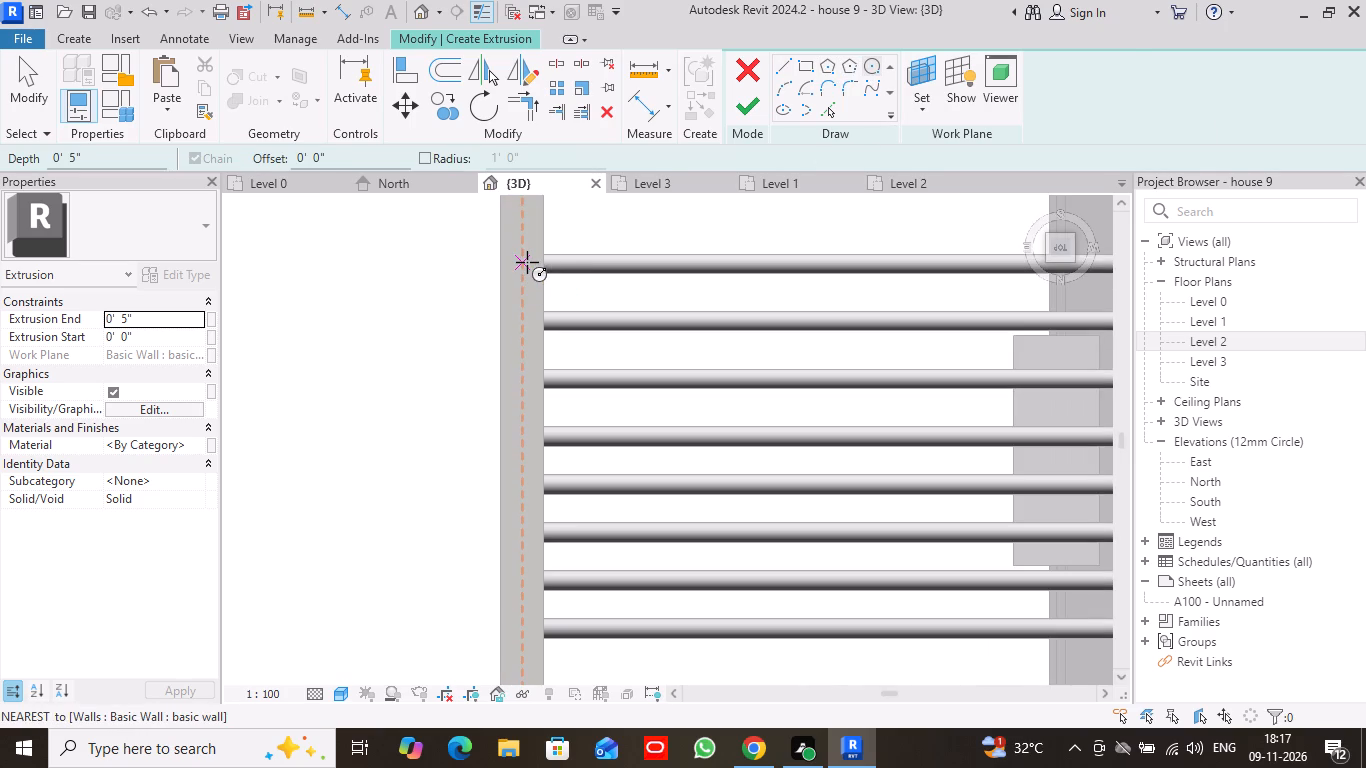
click(527, 262)
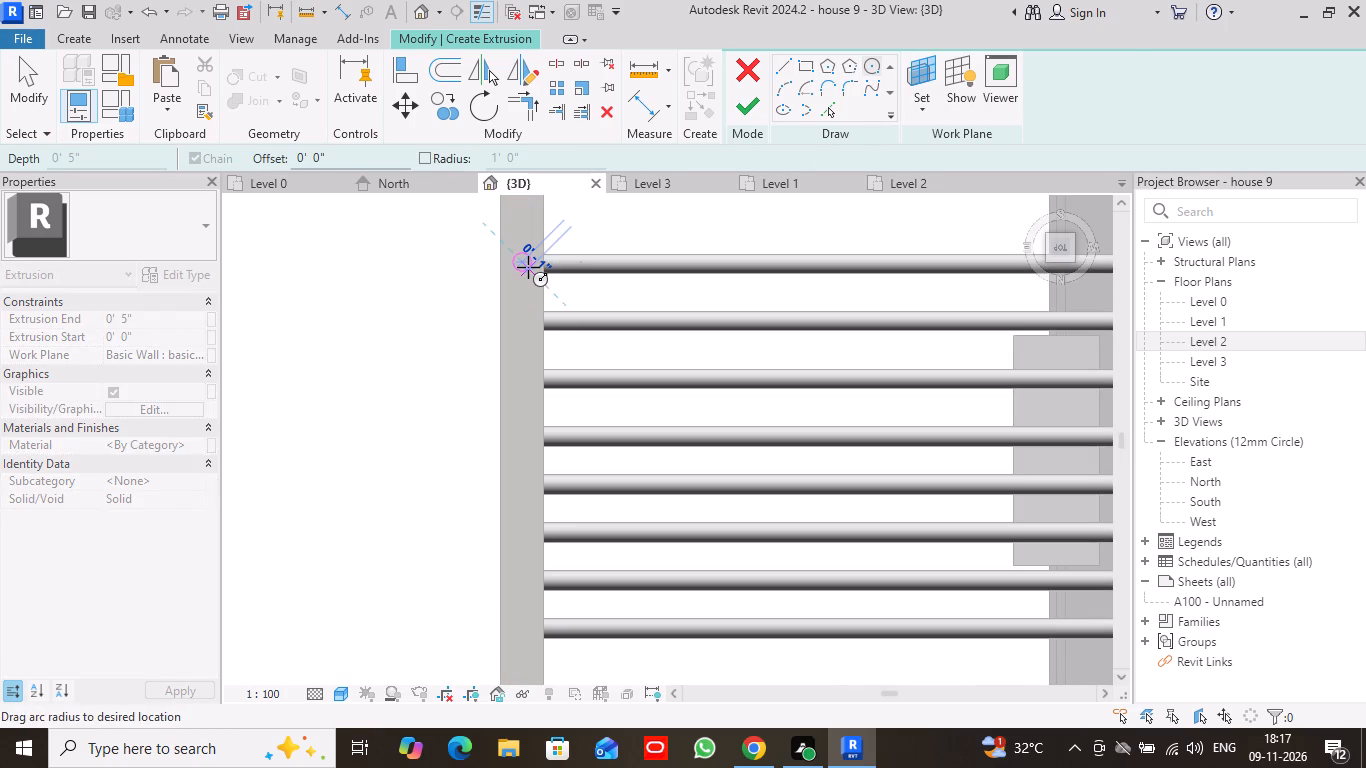
click(528, 267)
click(33, 75)
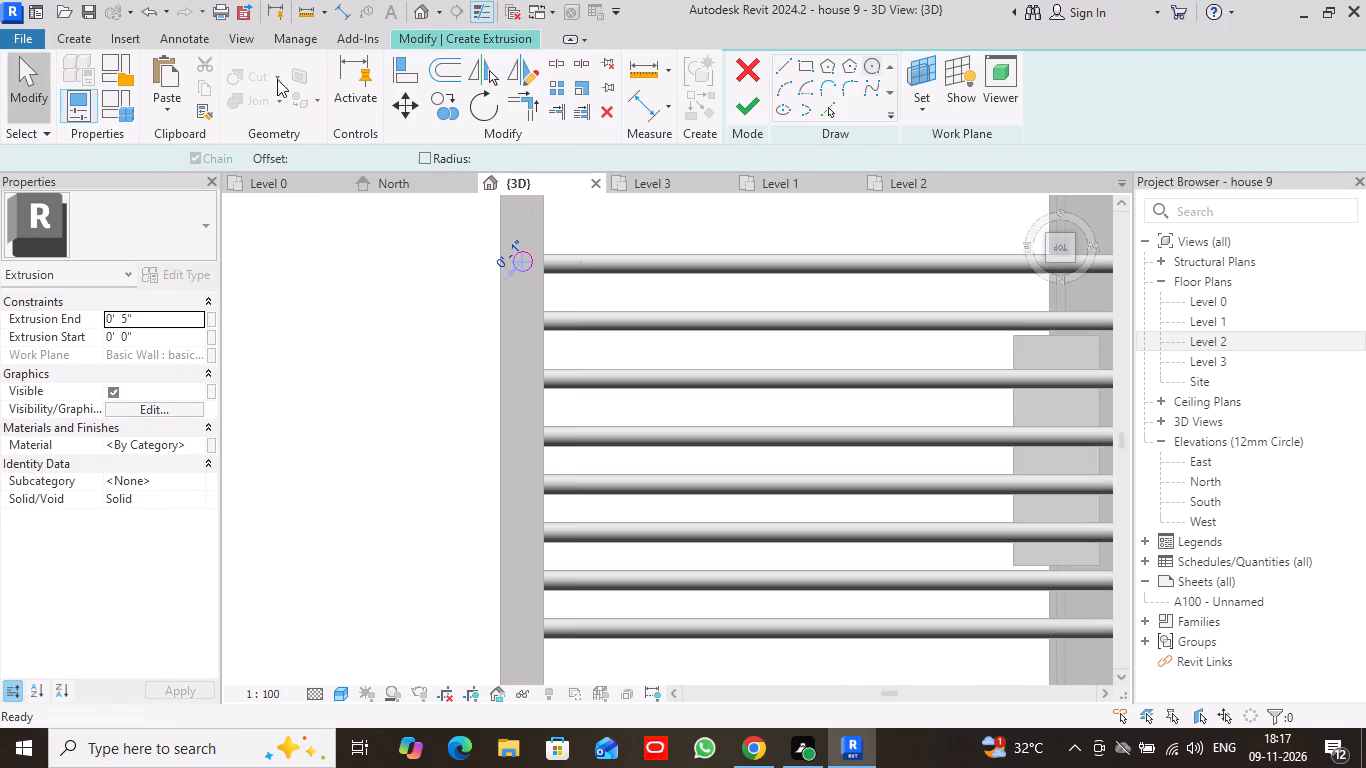
Copy the circle seven times along the outer wall's top face, placing one copy in line with each remaining bar.
click(443, 109)
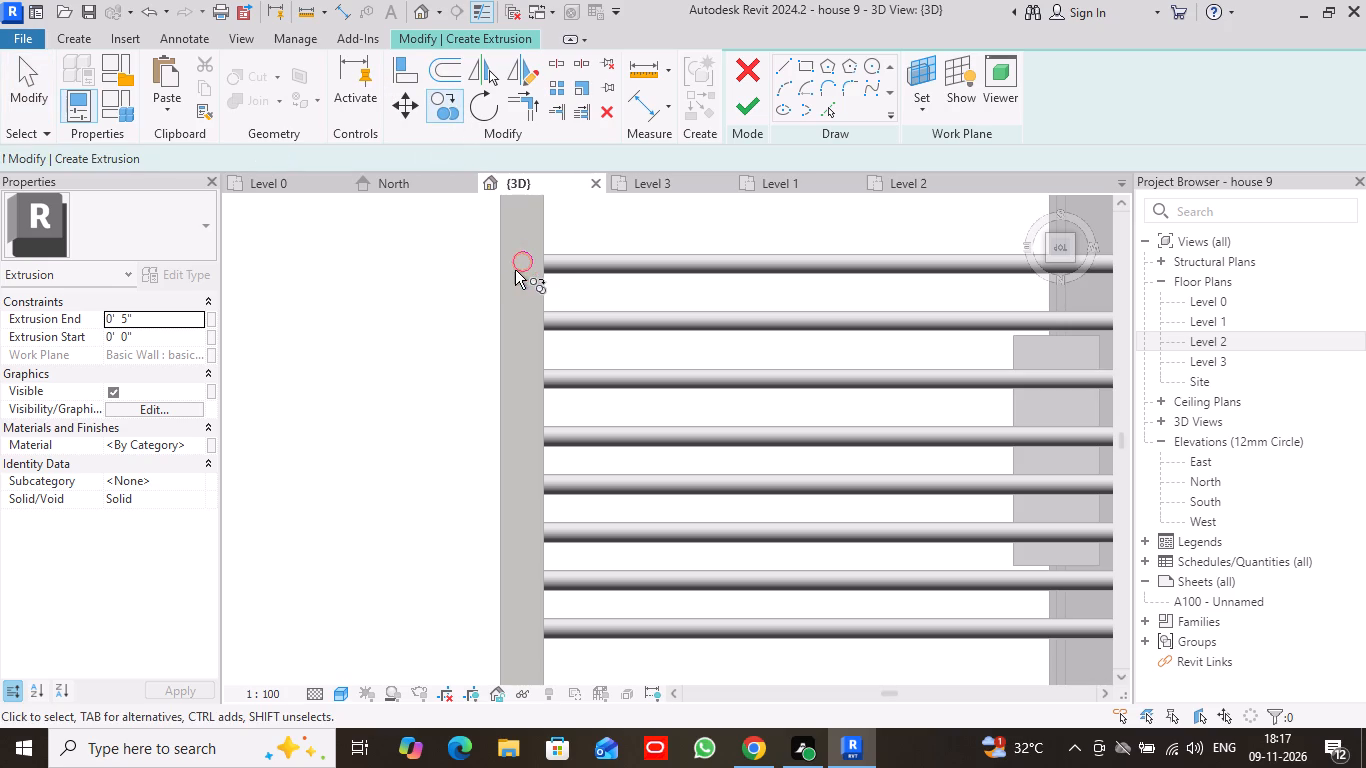
click(522, 268)
key(Return)
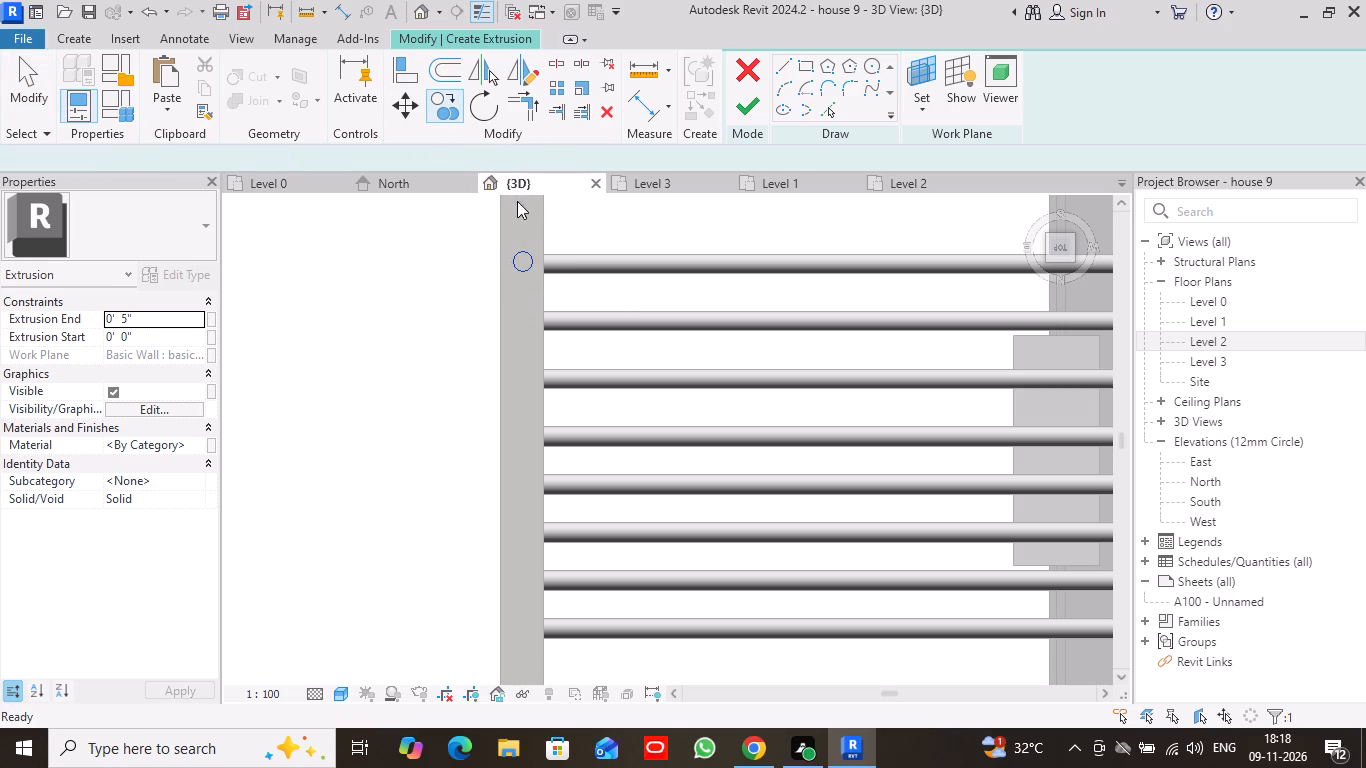
click(522, 242)
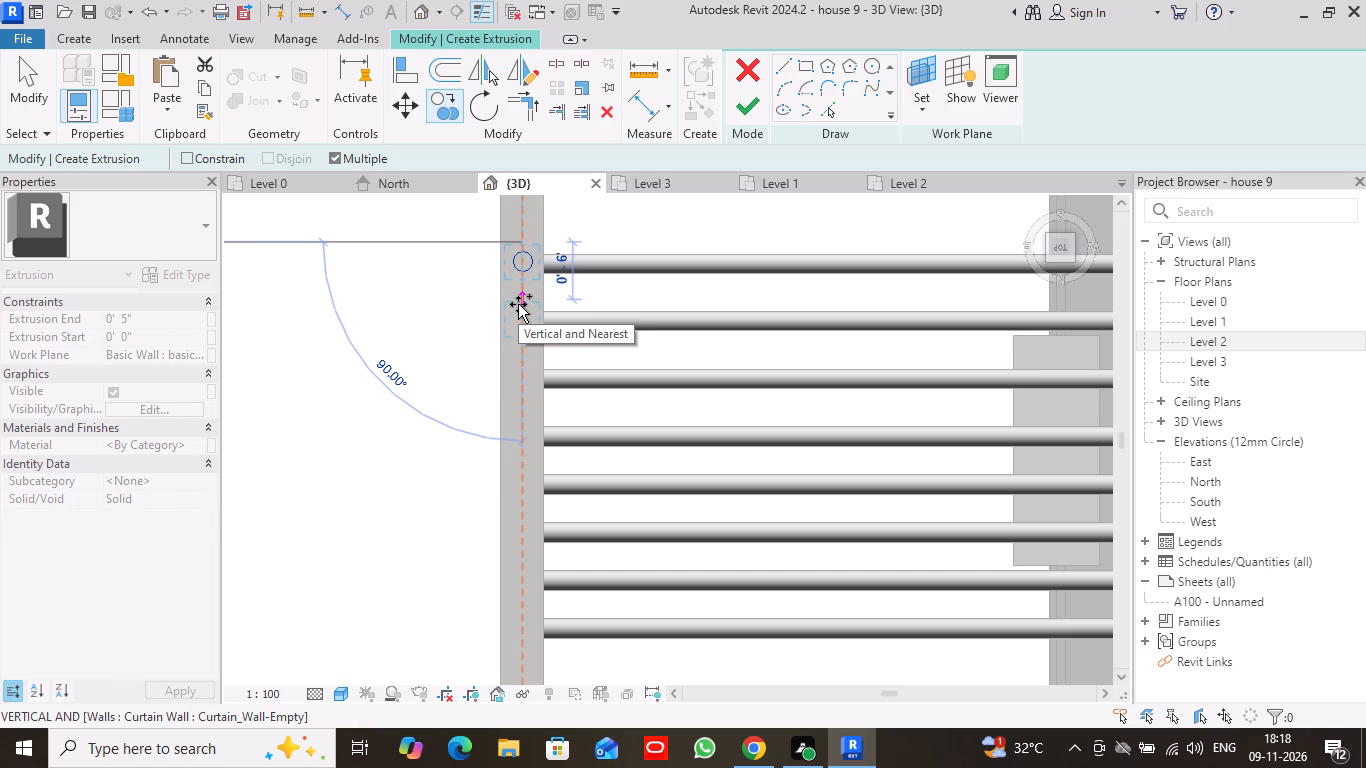
click(518, 304)
click(526, 361)
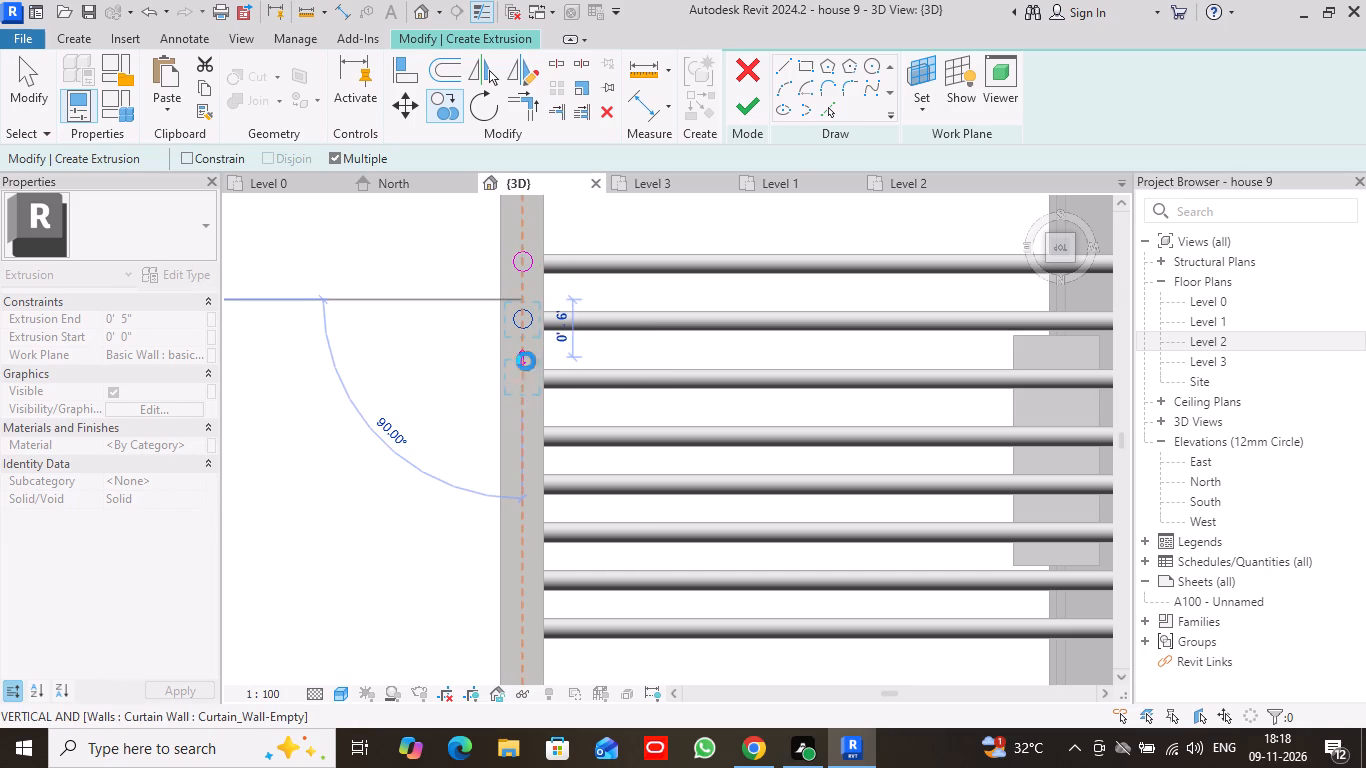
click(524, 417)
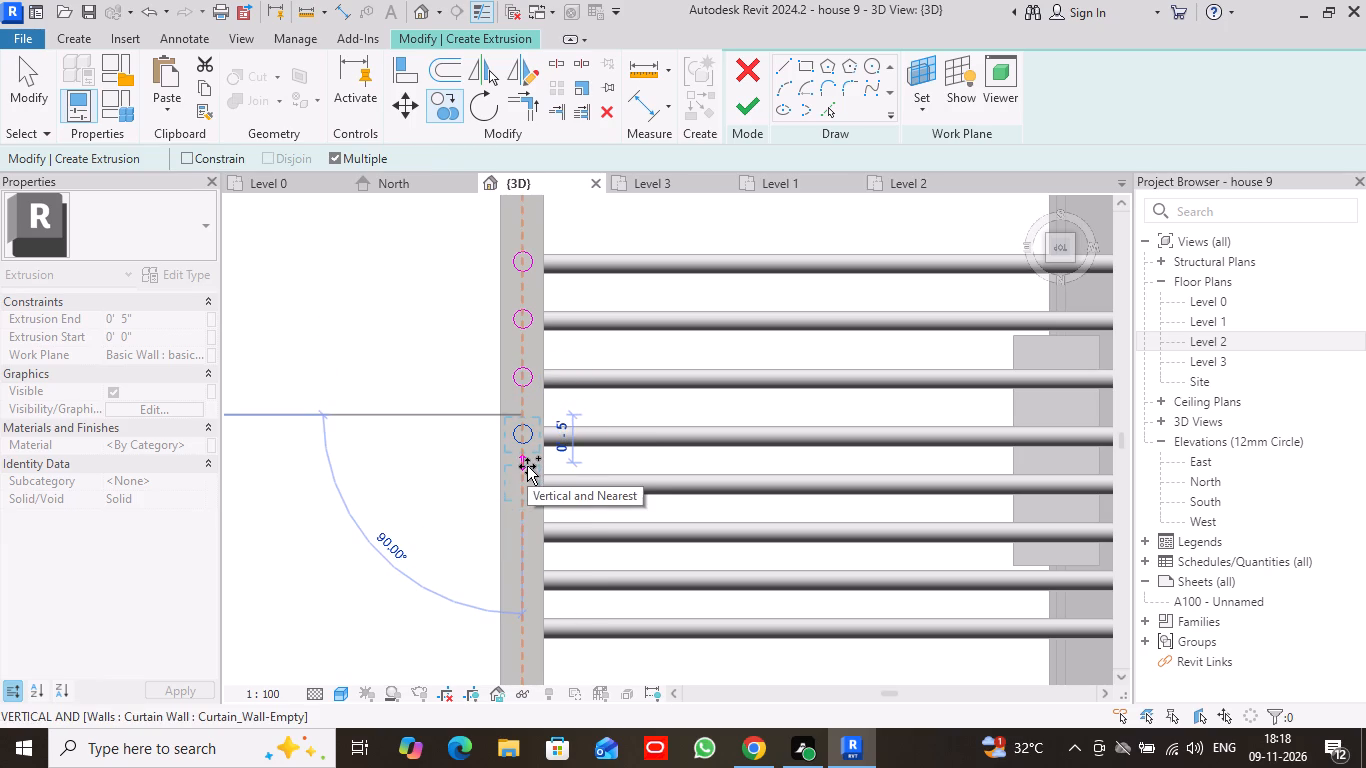
click(527, 466)
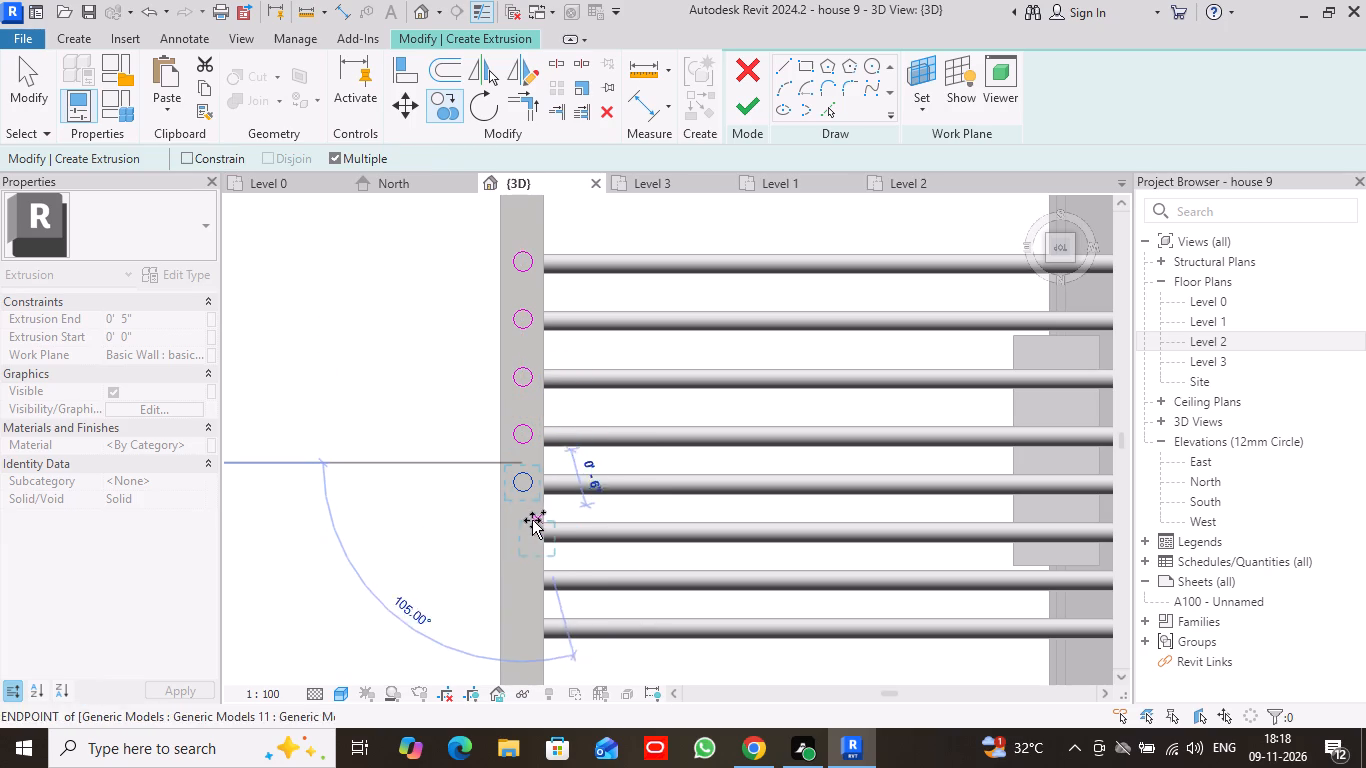
click(524, 516)
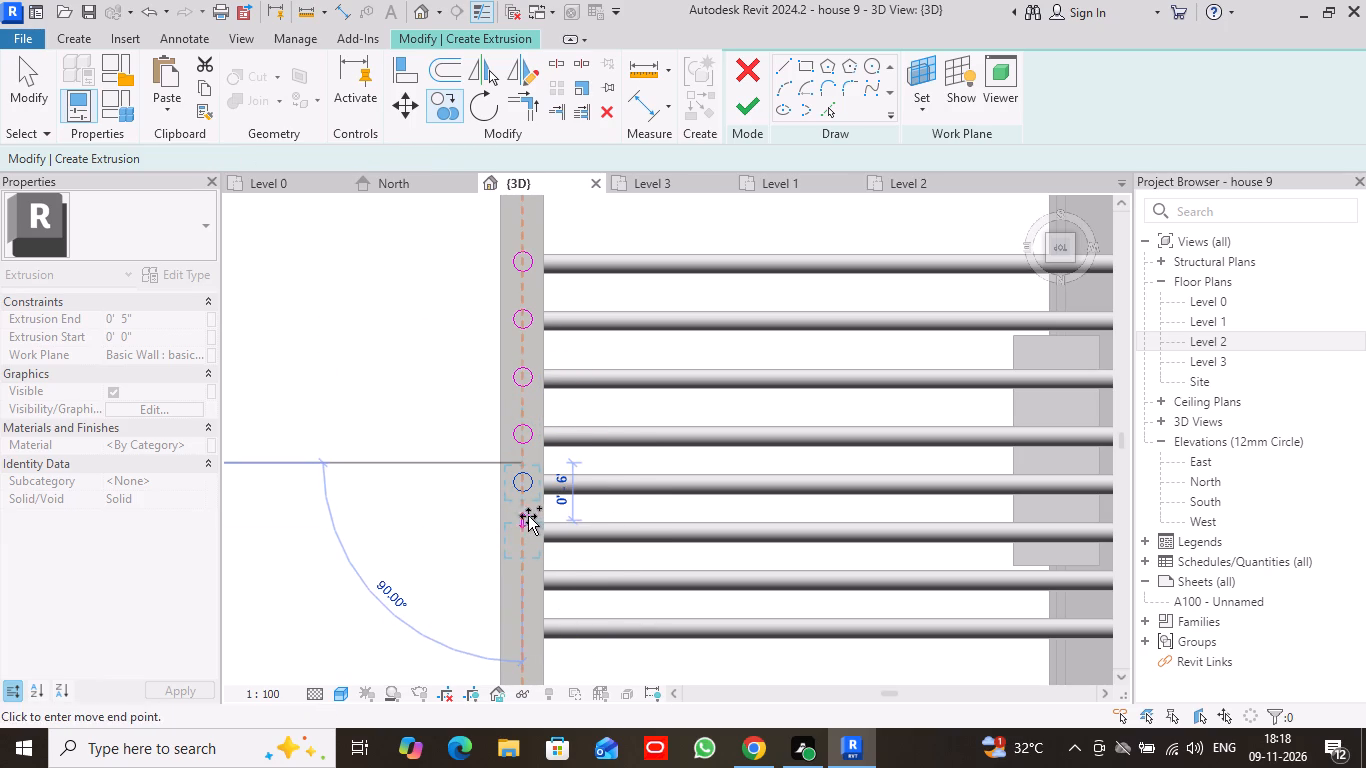
click(529, 570)
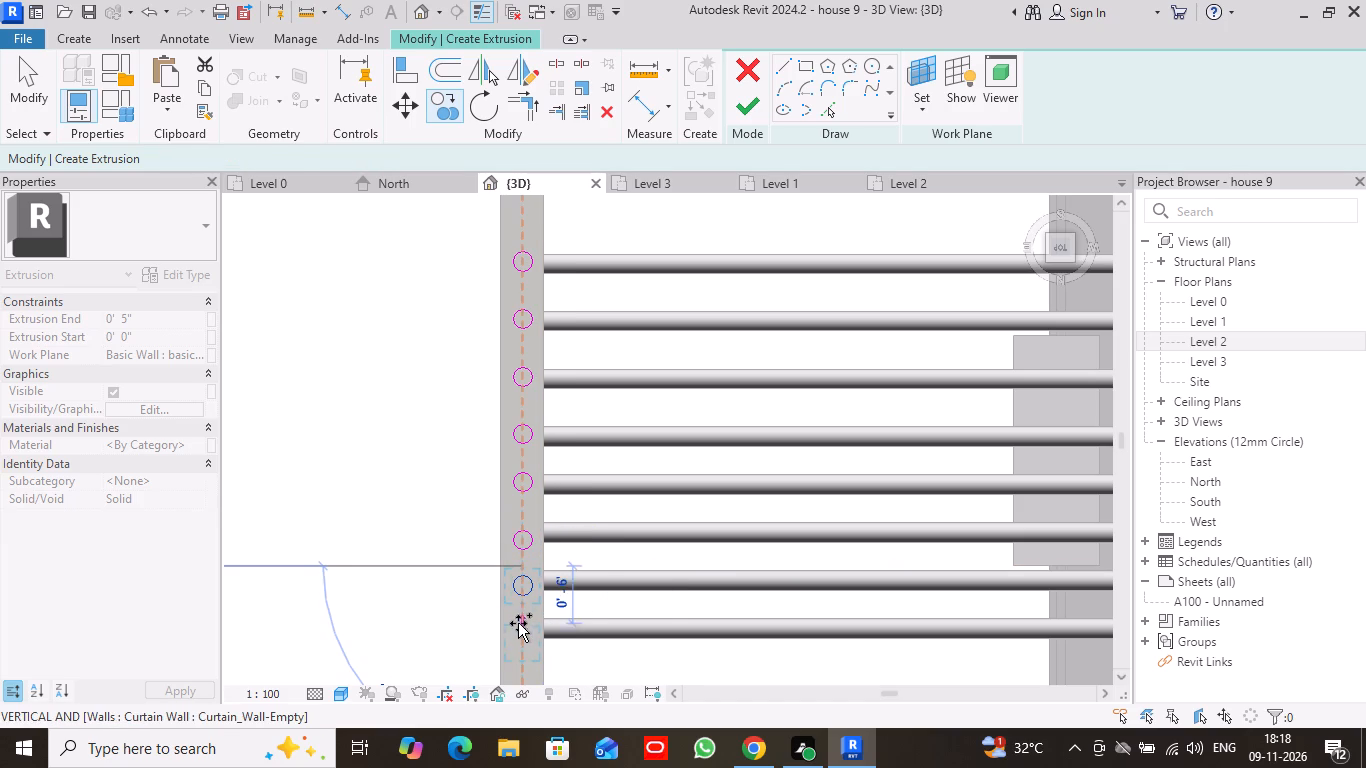
click(520, 613)
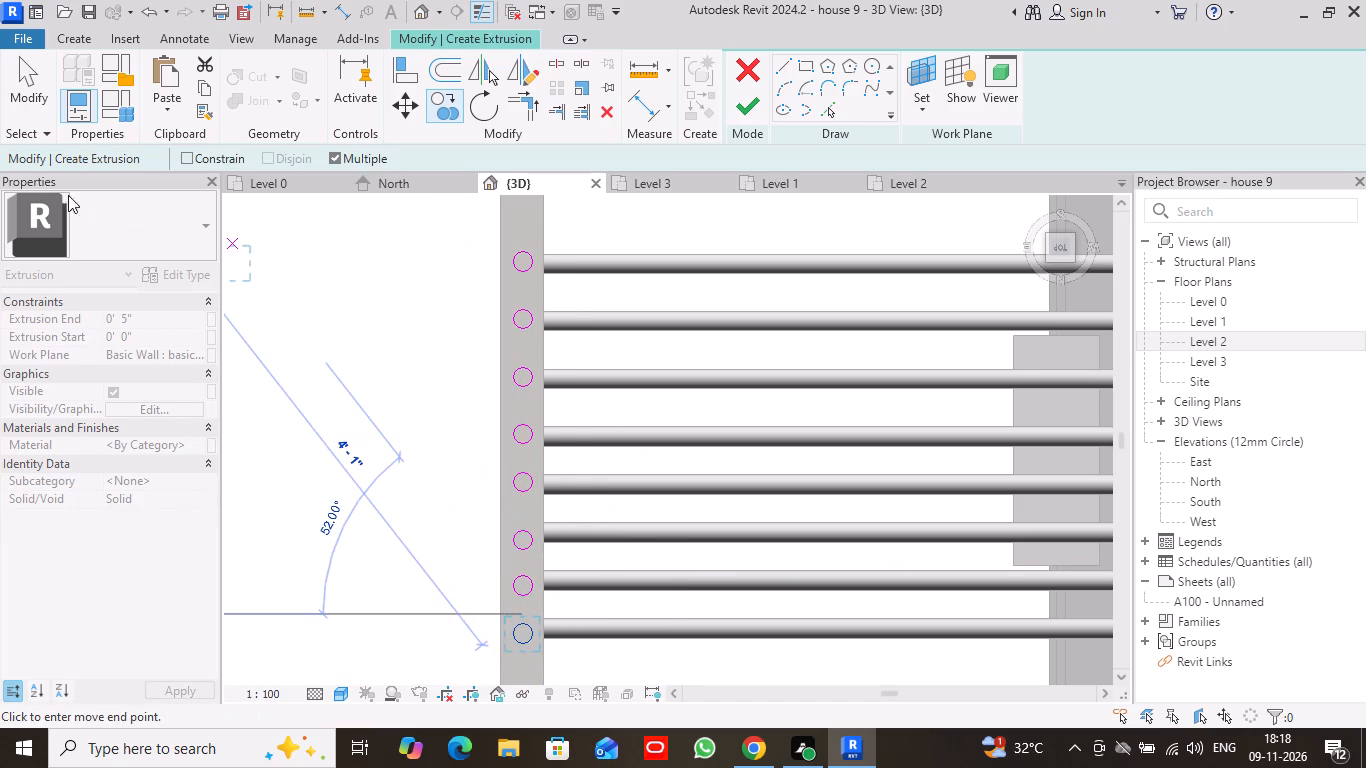
click(13, 73)
Nudge the fifth to eighth circles along the wall so each centres on its adjoining bar.
middle_drag(585, 505, 575, 364)
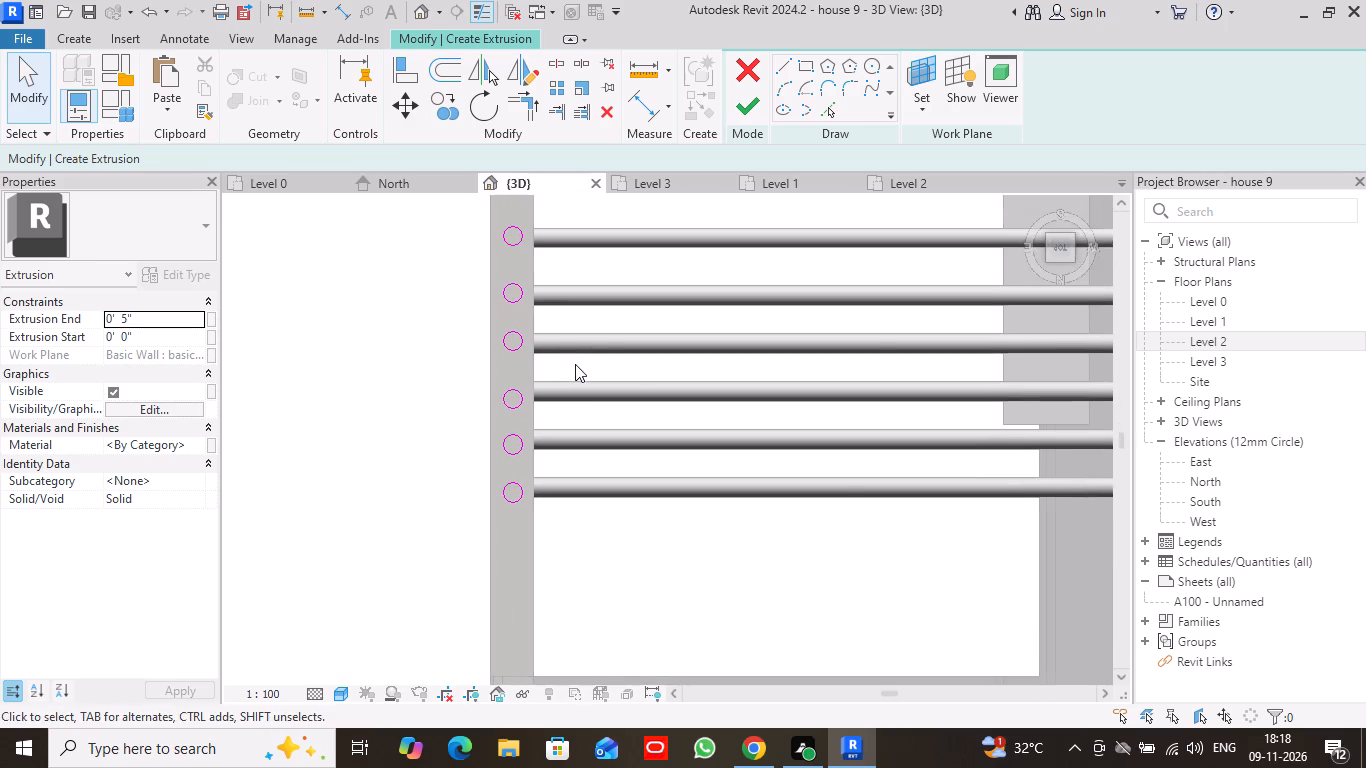
scroll(588, 400, down, 1)
middle_drag(546, 247, 565, 324)
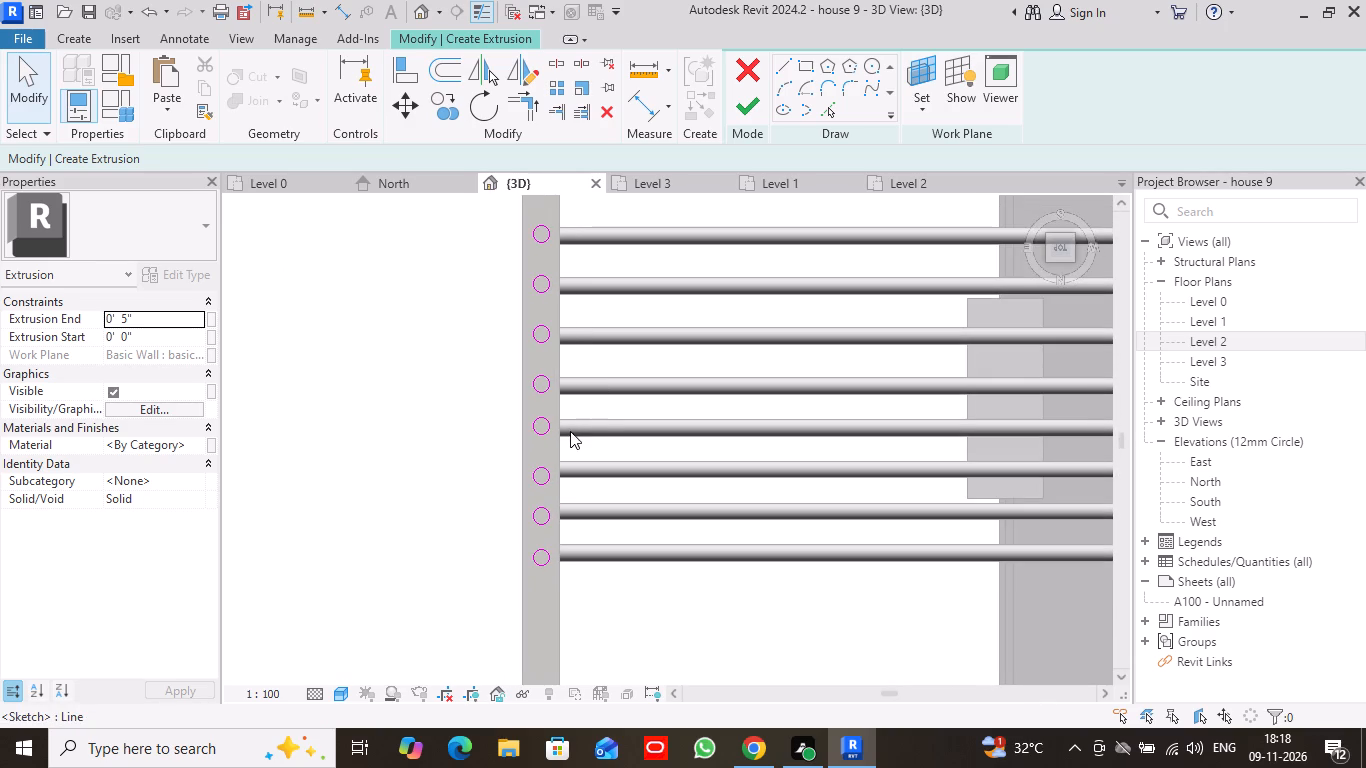
click(538, 428)
key(Down)
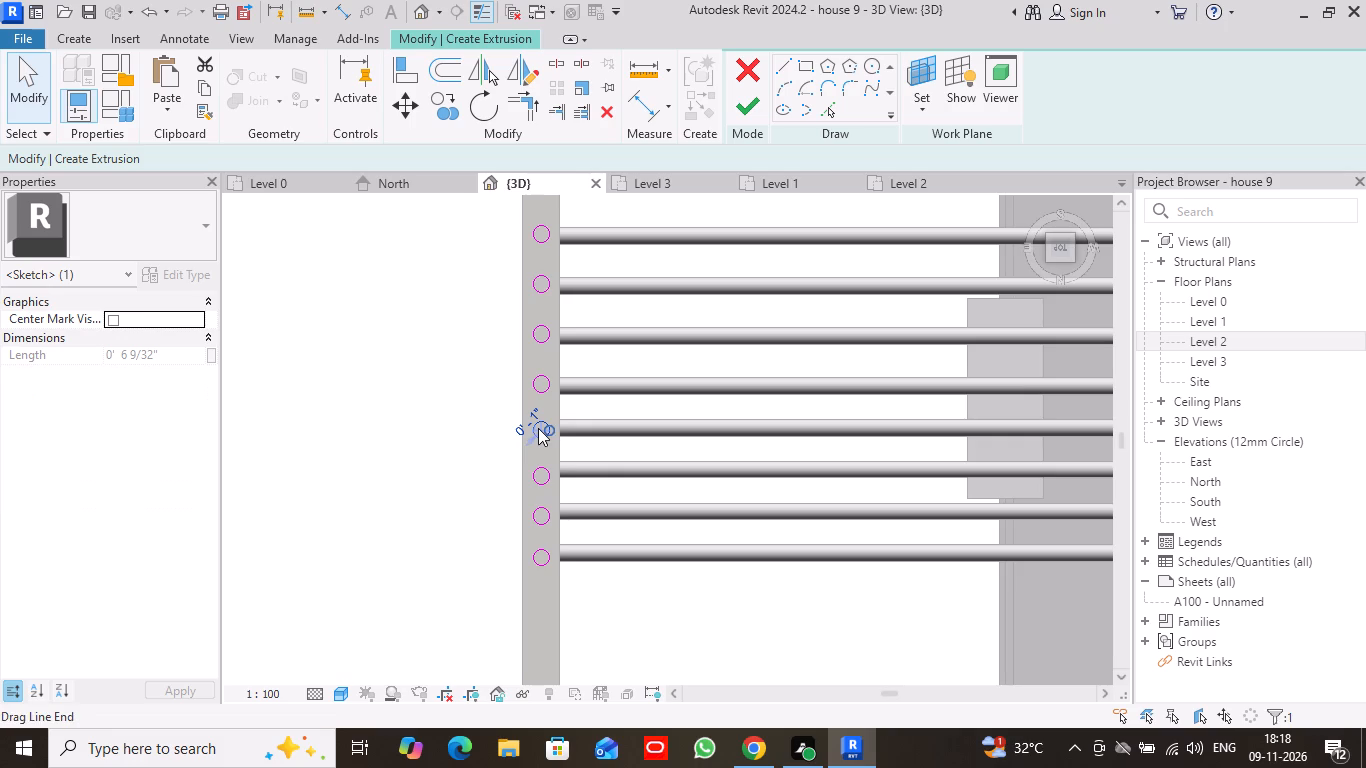
click(541, 469)
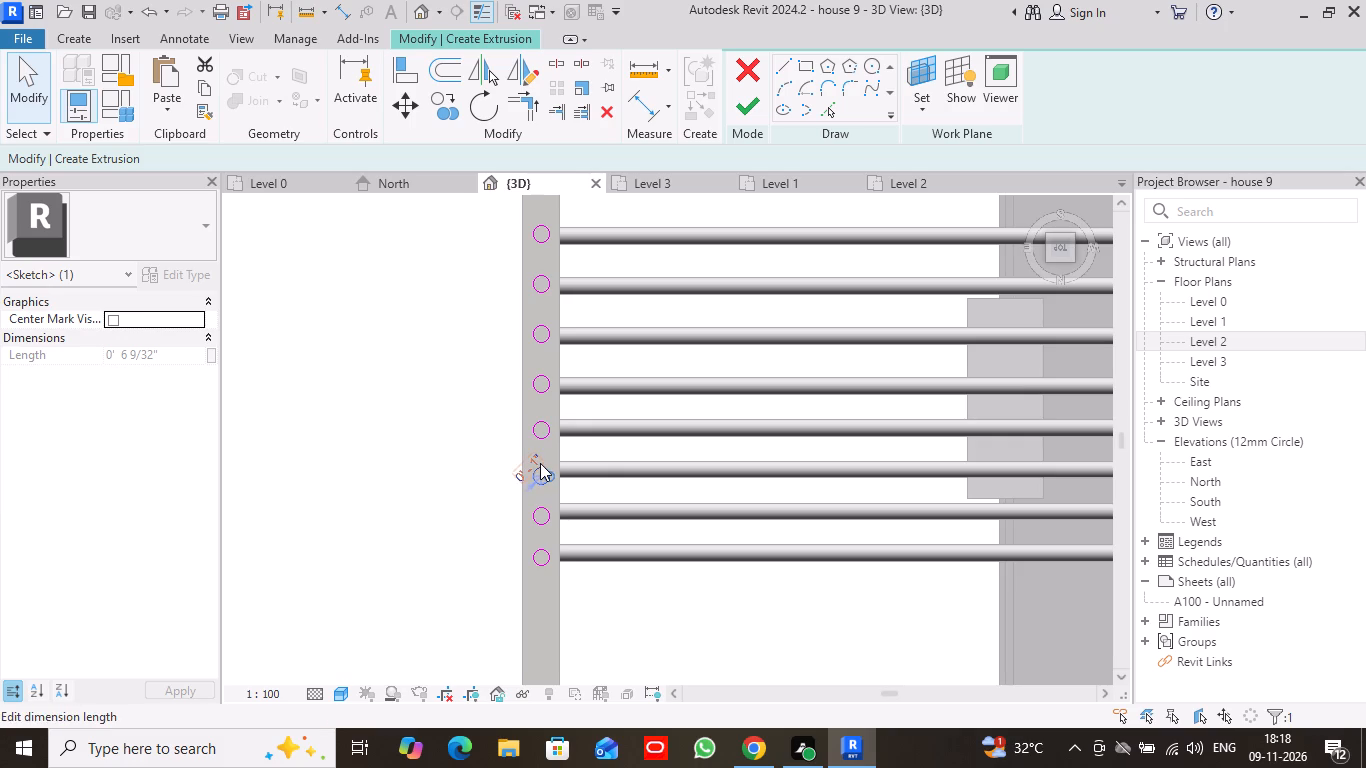
key(Up)
key(Up)
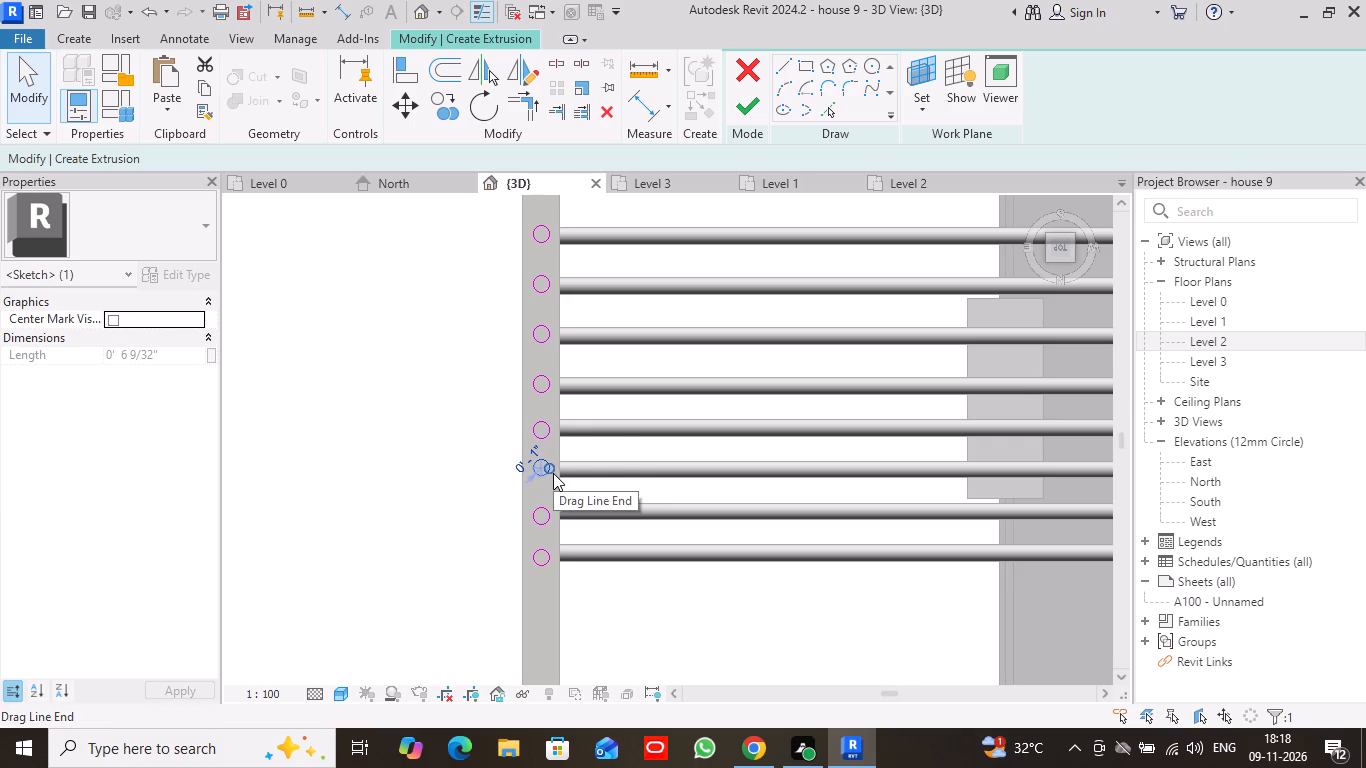
key(Down)
click(539, 517)
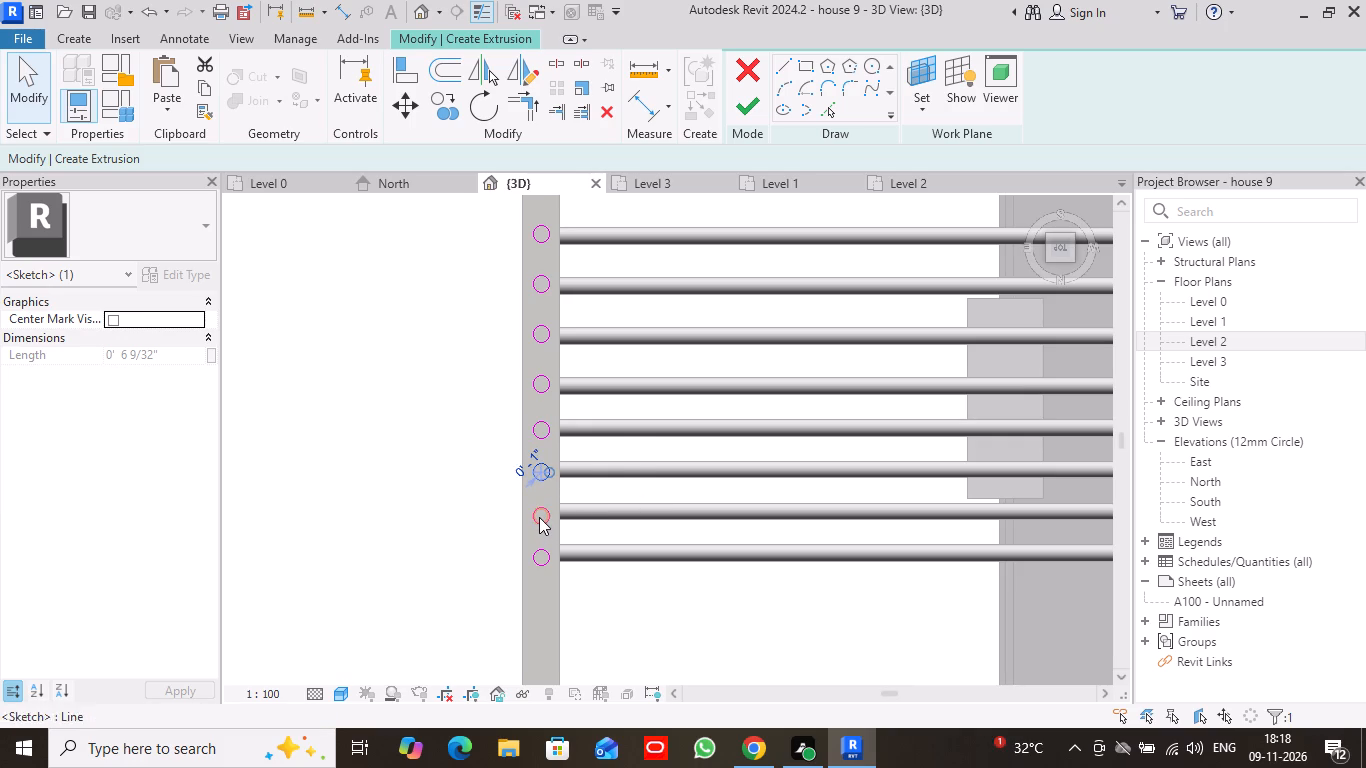
key(Up)
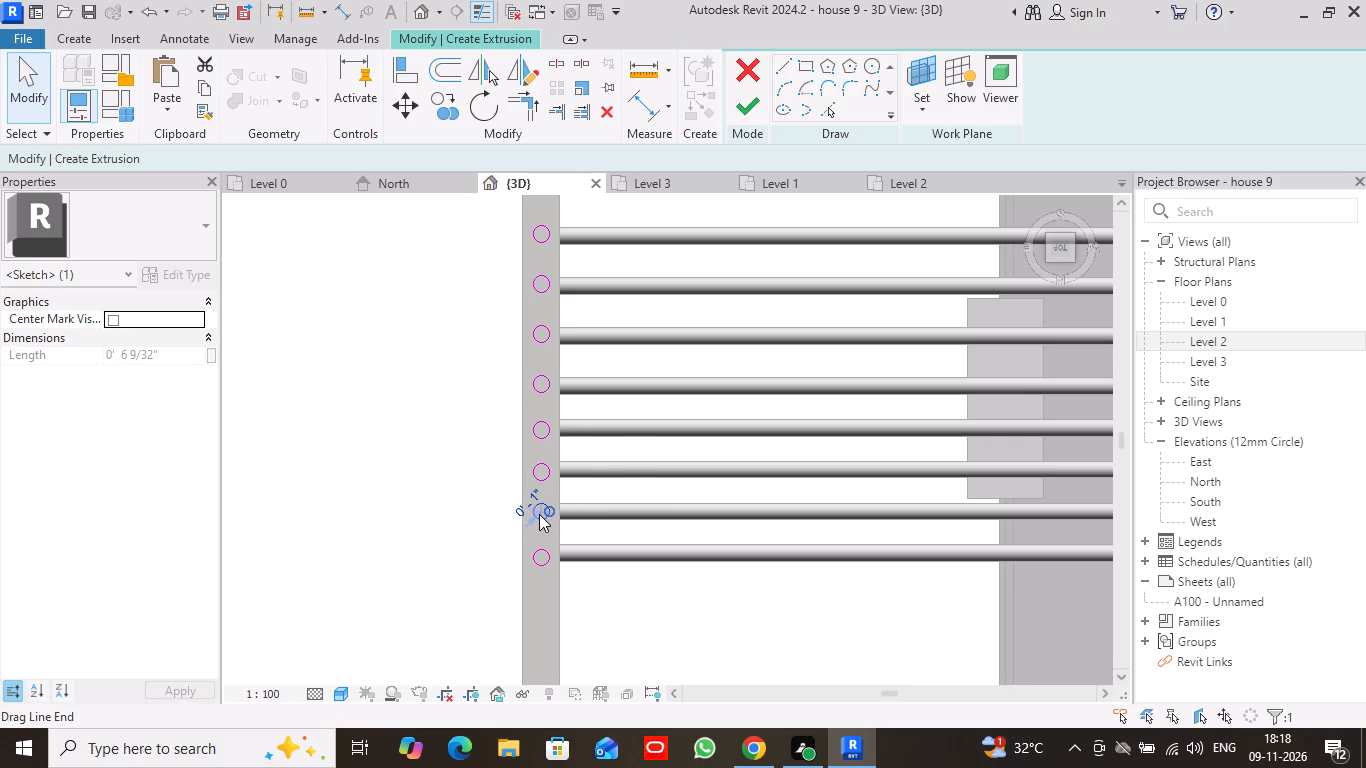
click(537, 558)
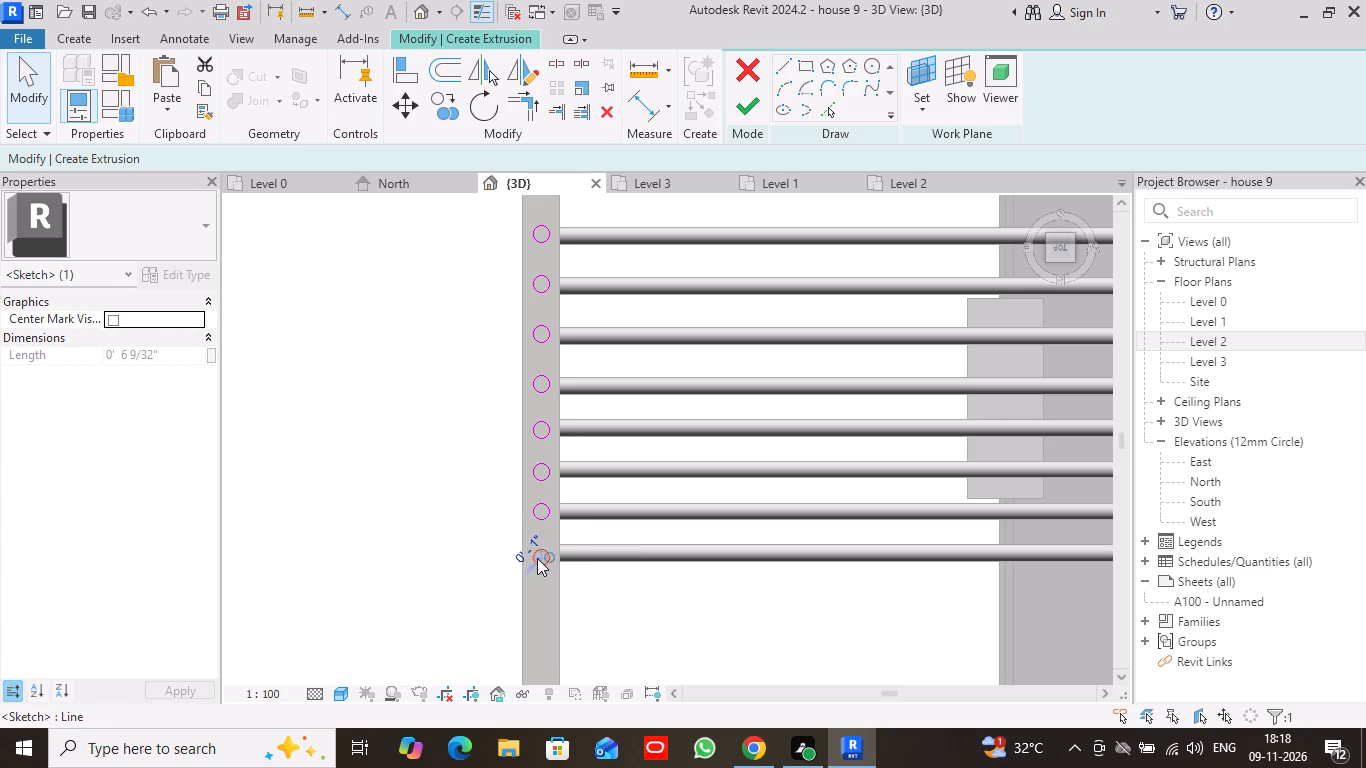
key(Up)
Finish the extrusion sketch of the eight circles with a depth of 5 inches.
scroll(627, 464, down, 2)
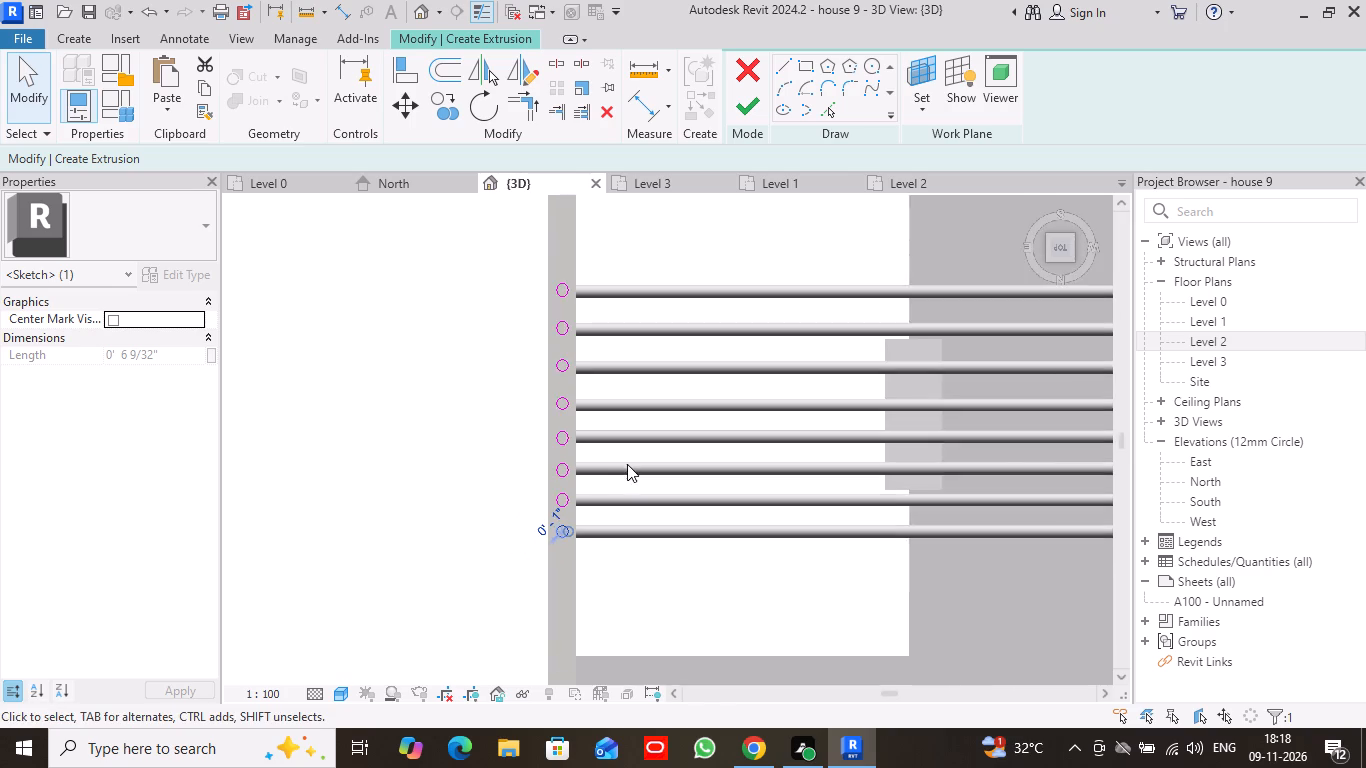
scroll(607, 495, up, 8)
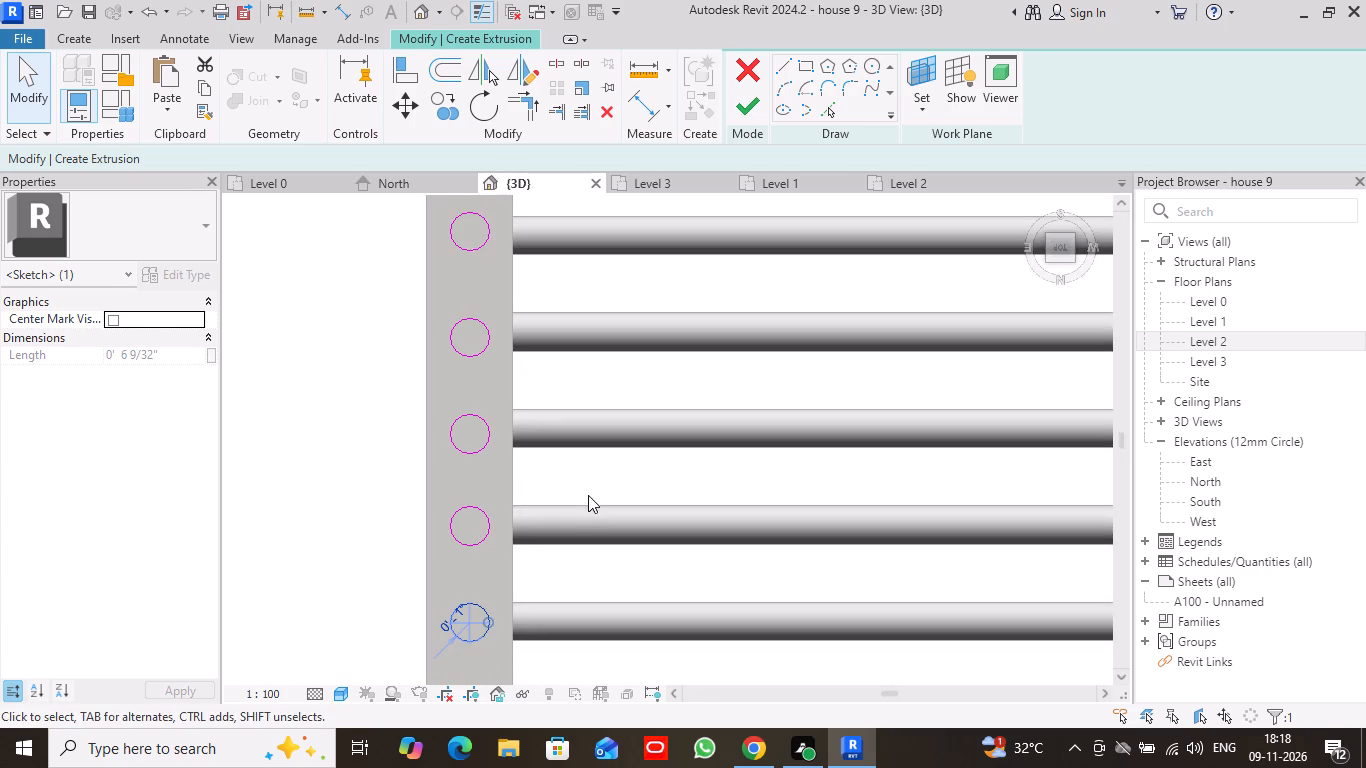
scroll(588, 493, down, 6)
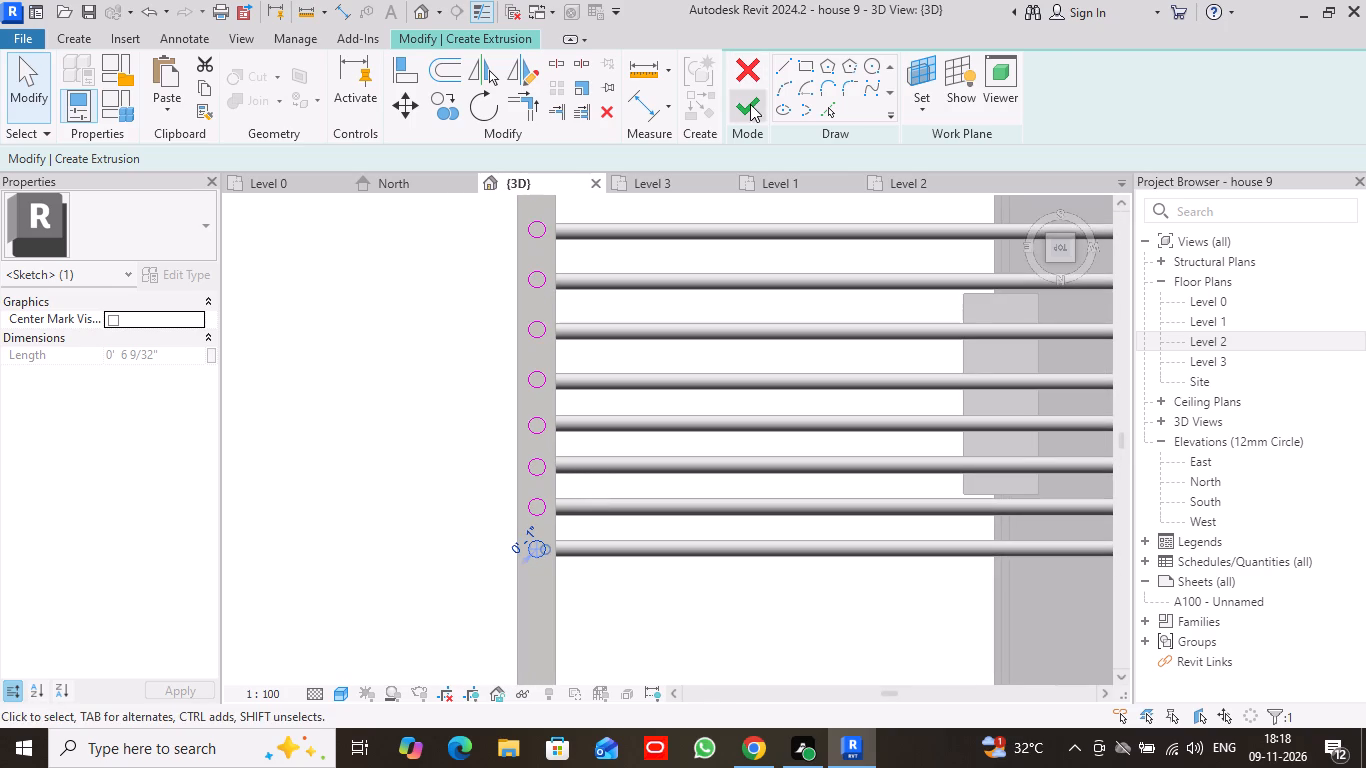
click(750, 104)
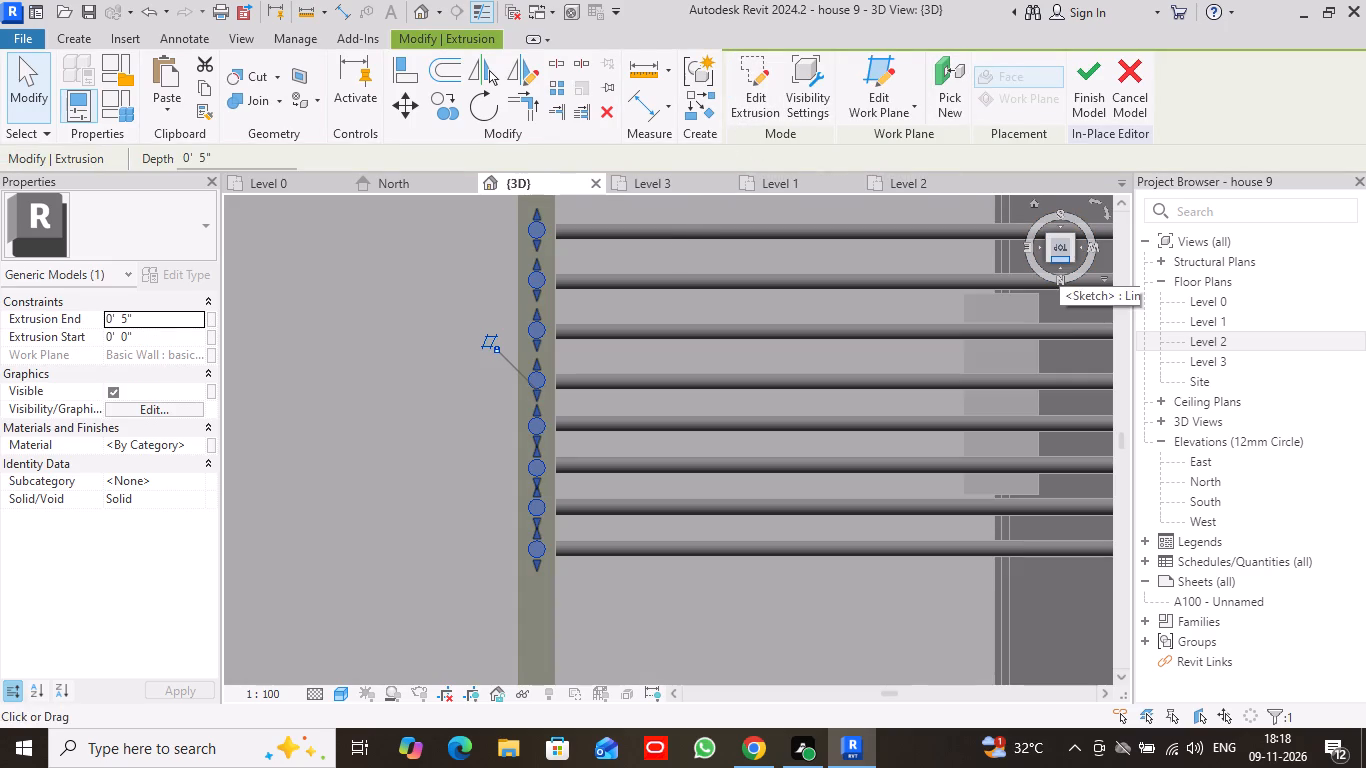
Stretch the eight upright bars on the outer wall up to the horizontal bars' level, to an extrusion end of 7' 4".
drag(1059, 259, 1039, 629)
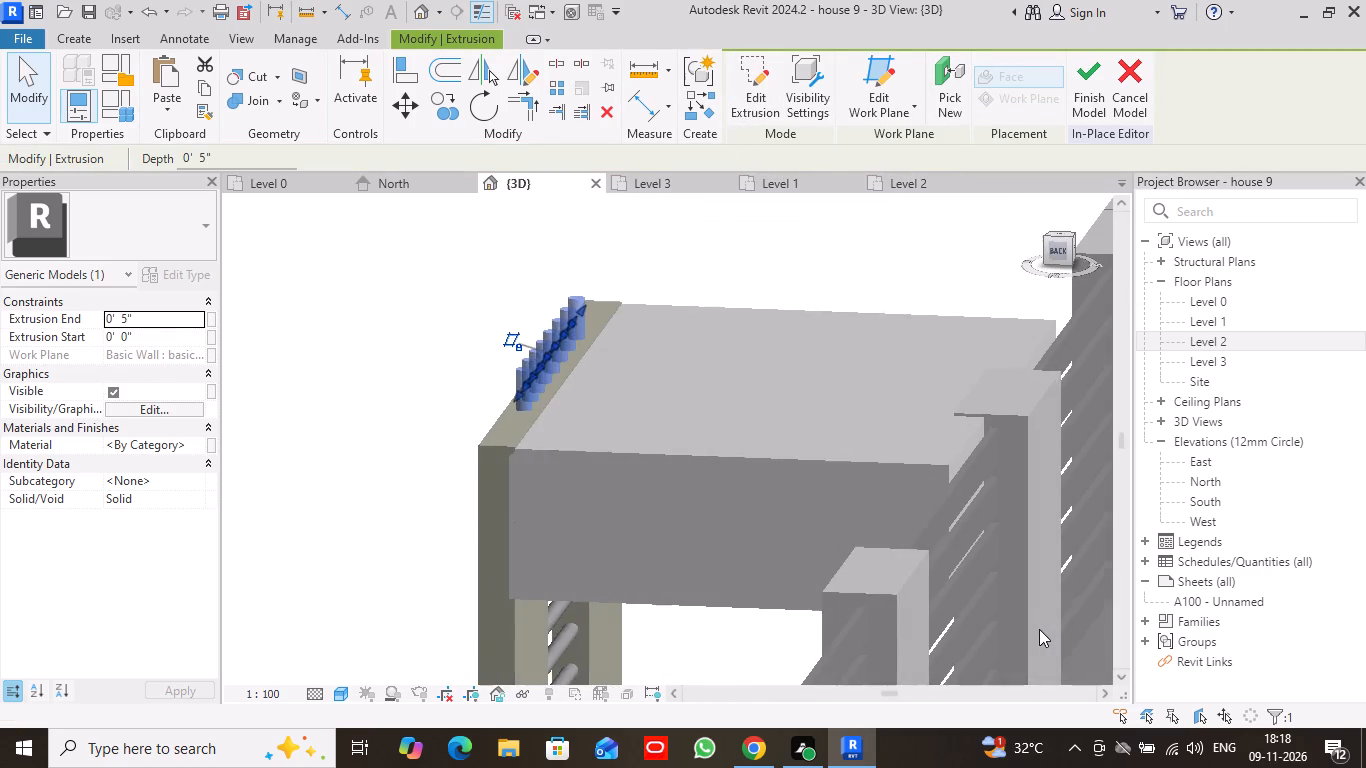
drag(1039, 629, 1078, 649)
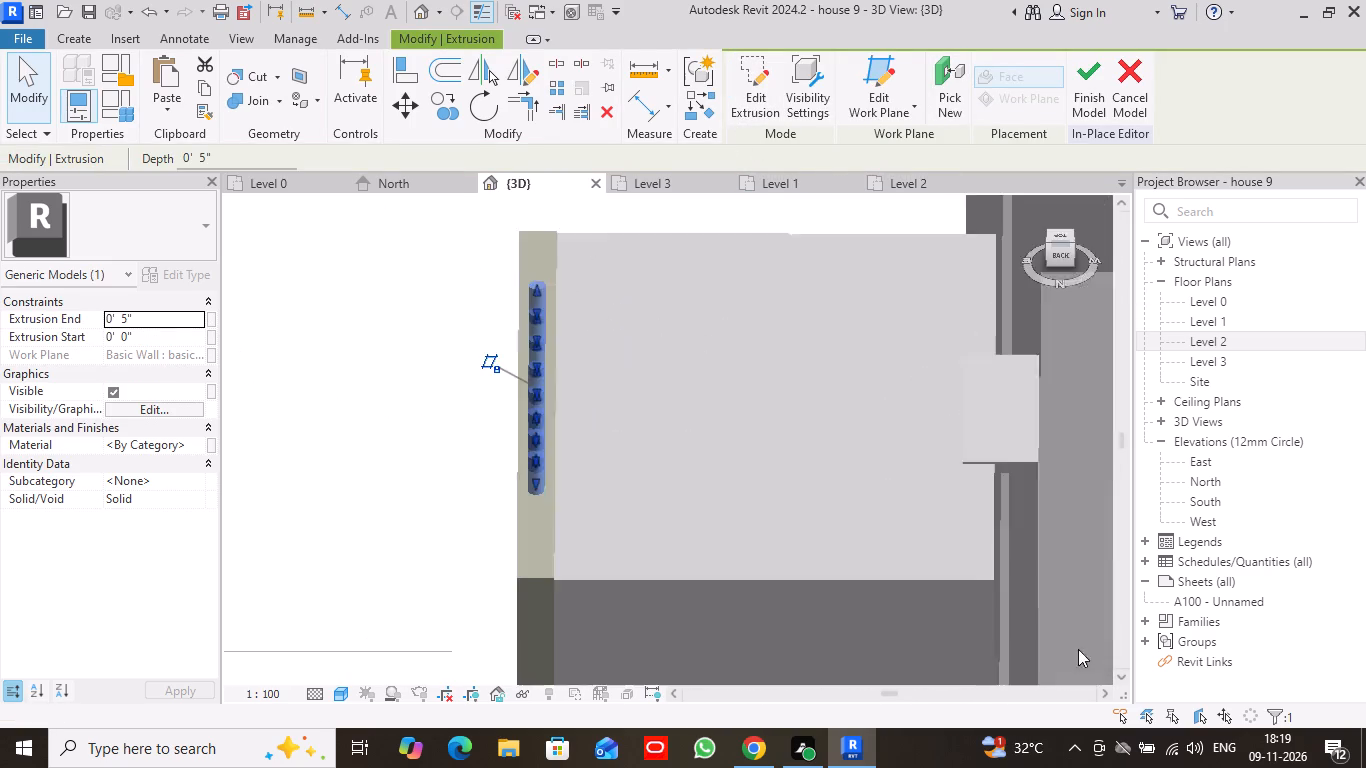
drag(1078, 649, 1091, 200)
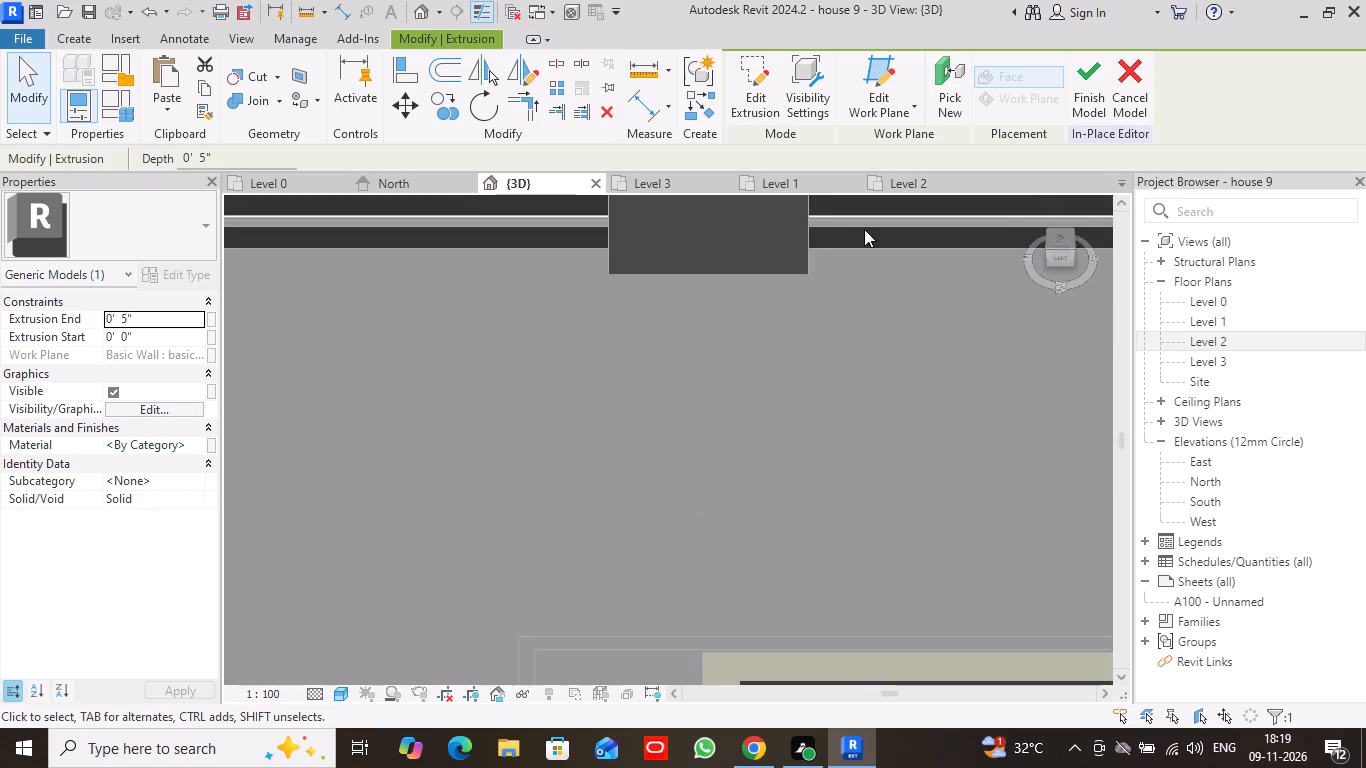
scroll(855, 276, down, 14)
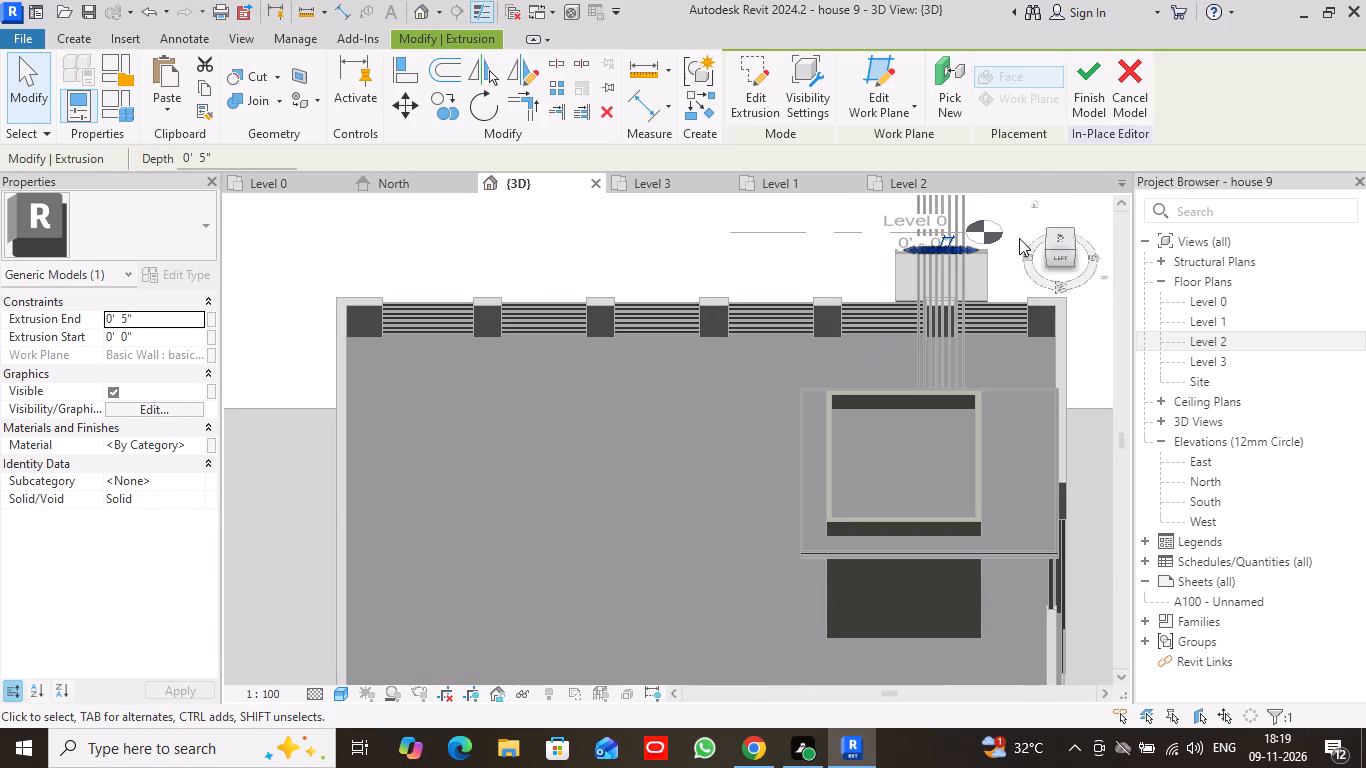
middle_drag(940, 284, 756, 320)
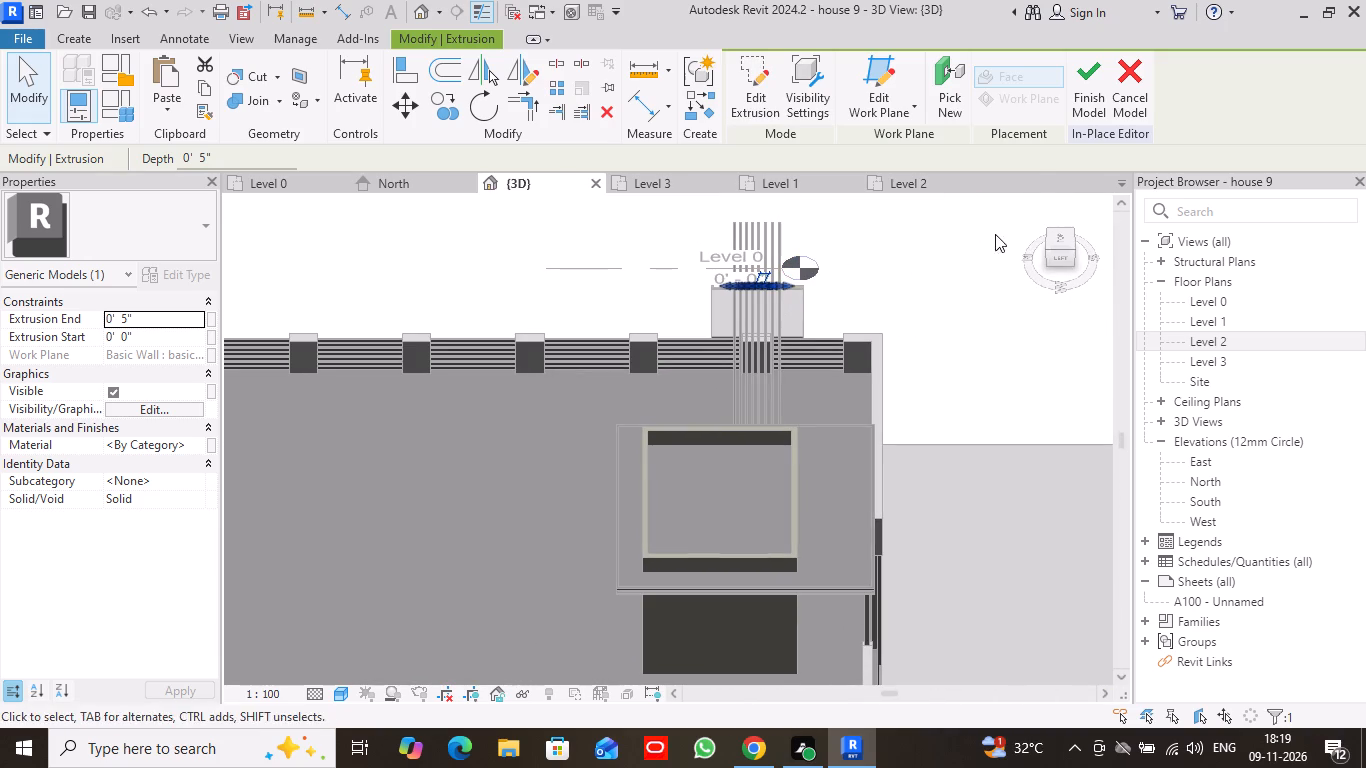
drag(1074, 248, 989, 258)
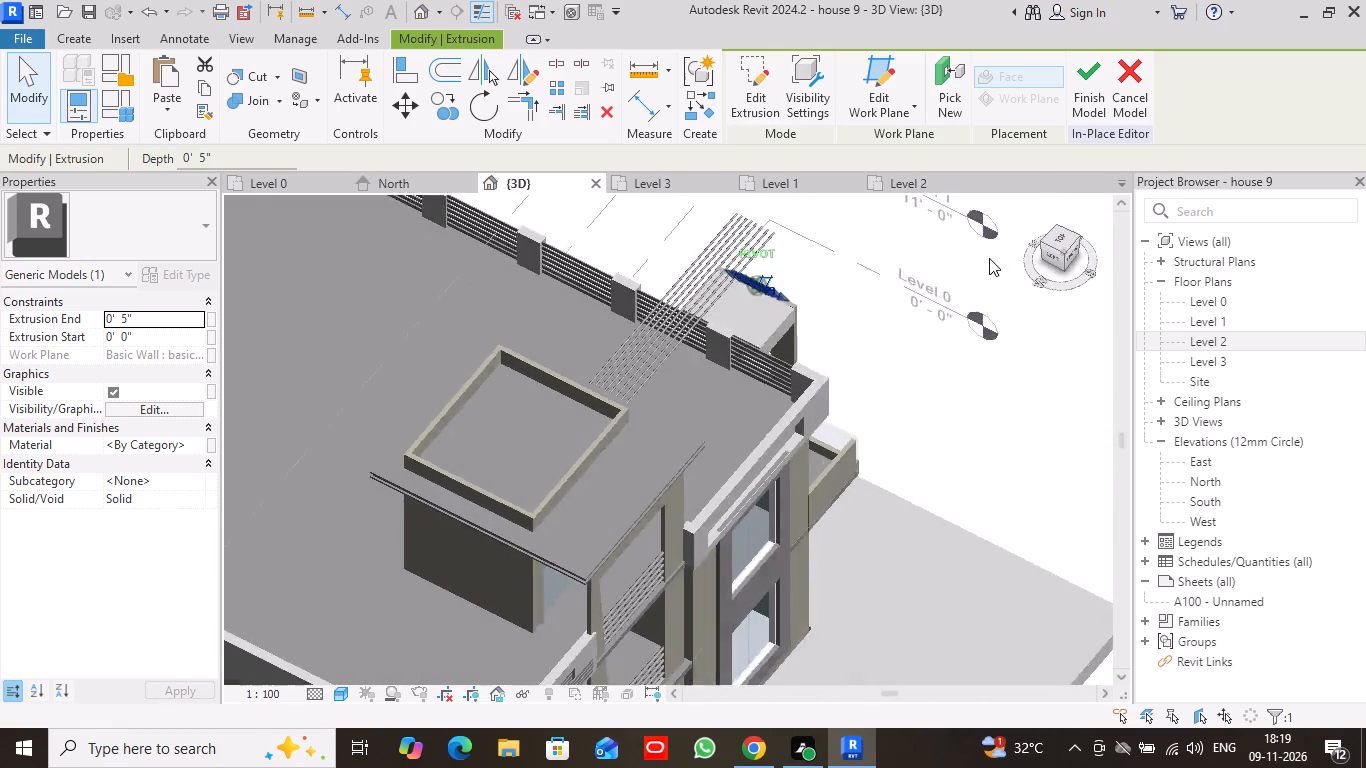
drag(989, 258, 862, 217)
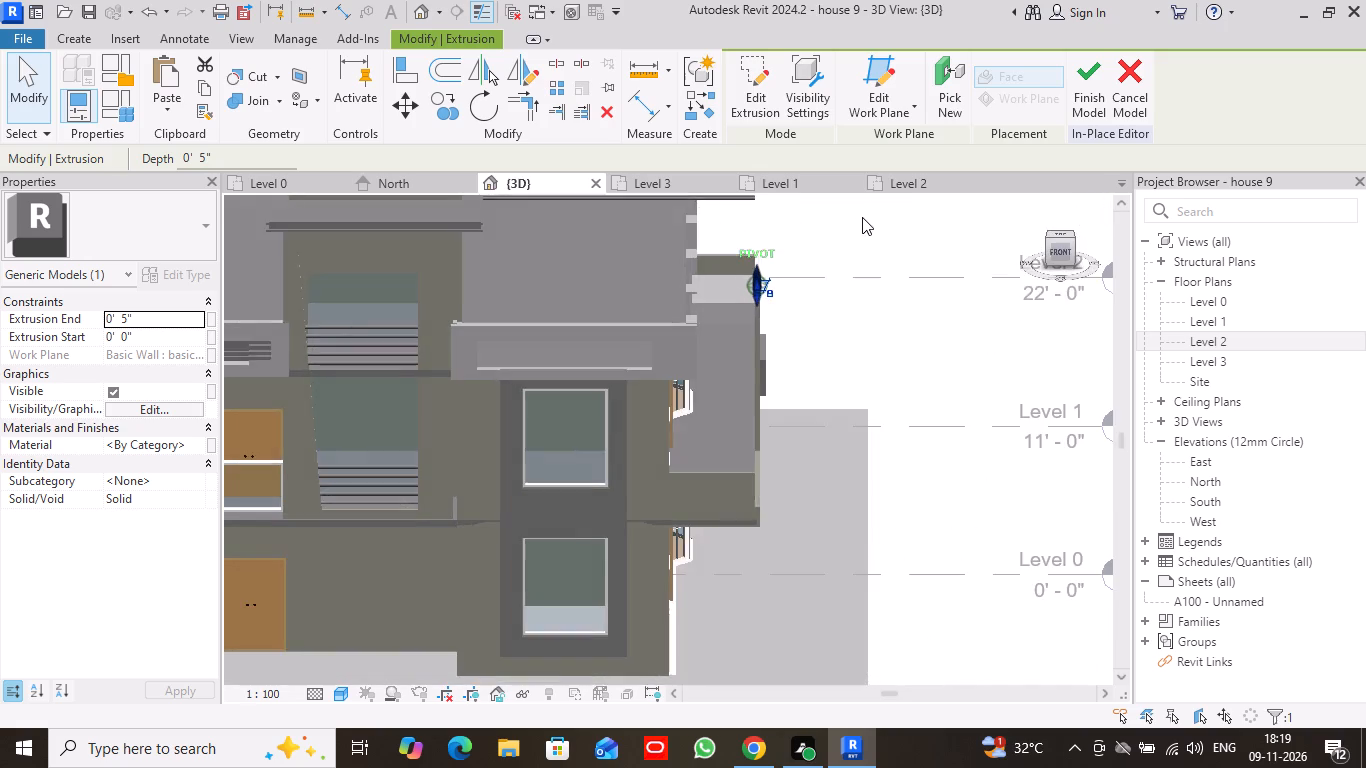
drag(862, 217, 859, 223)
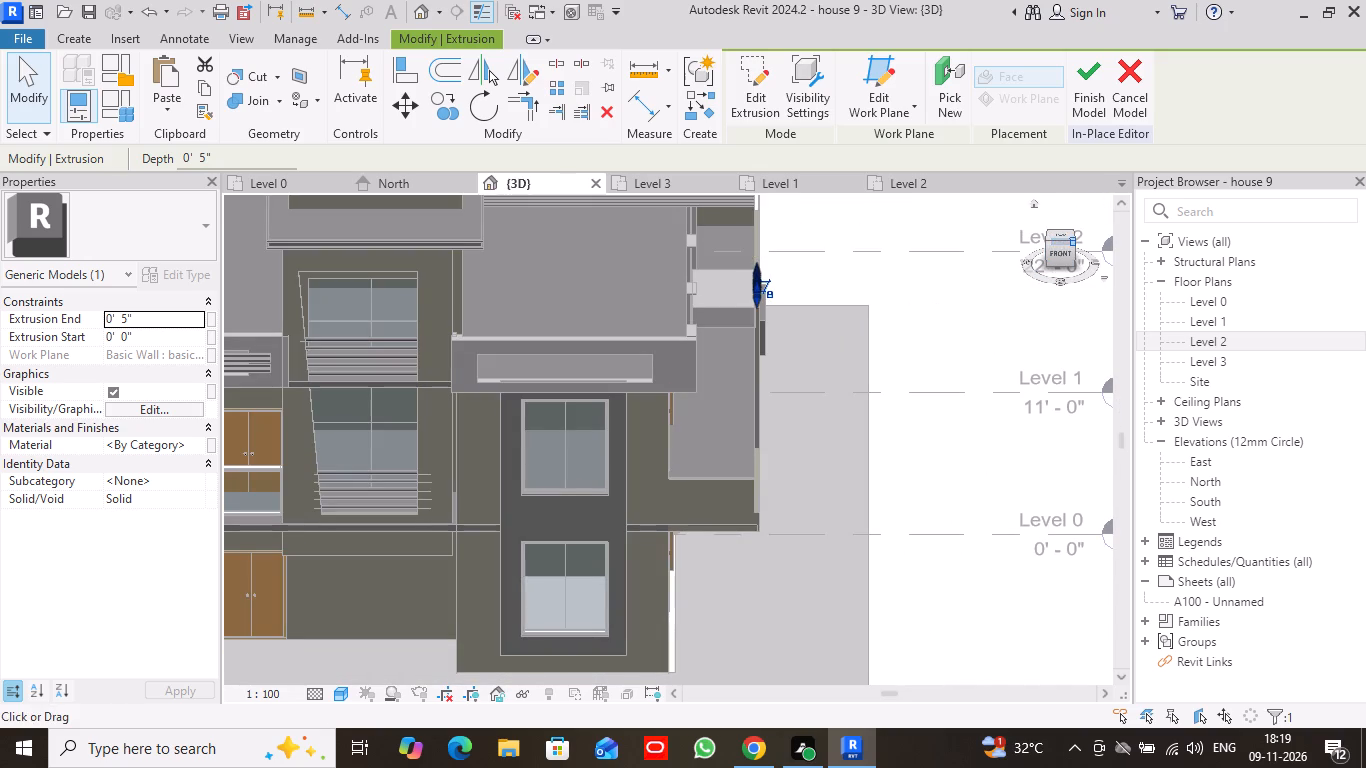
drag(1072, 243, 892, 248)
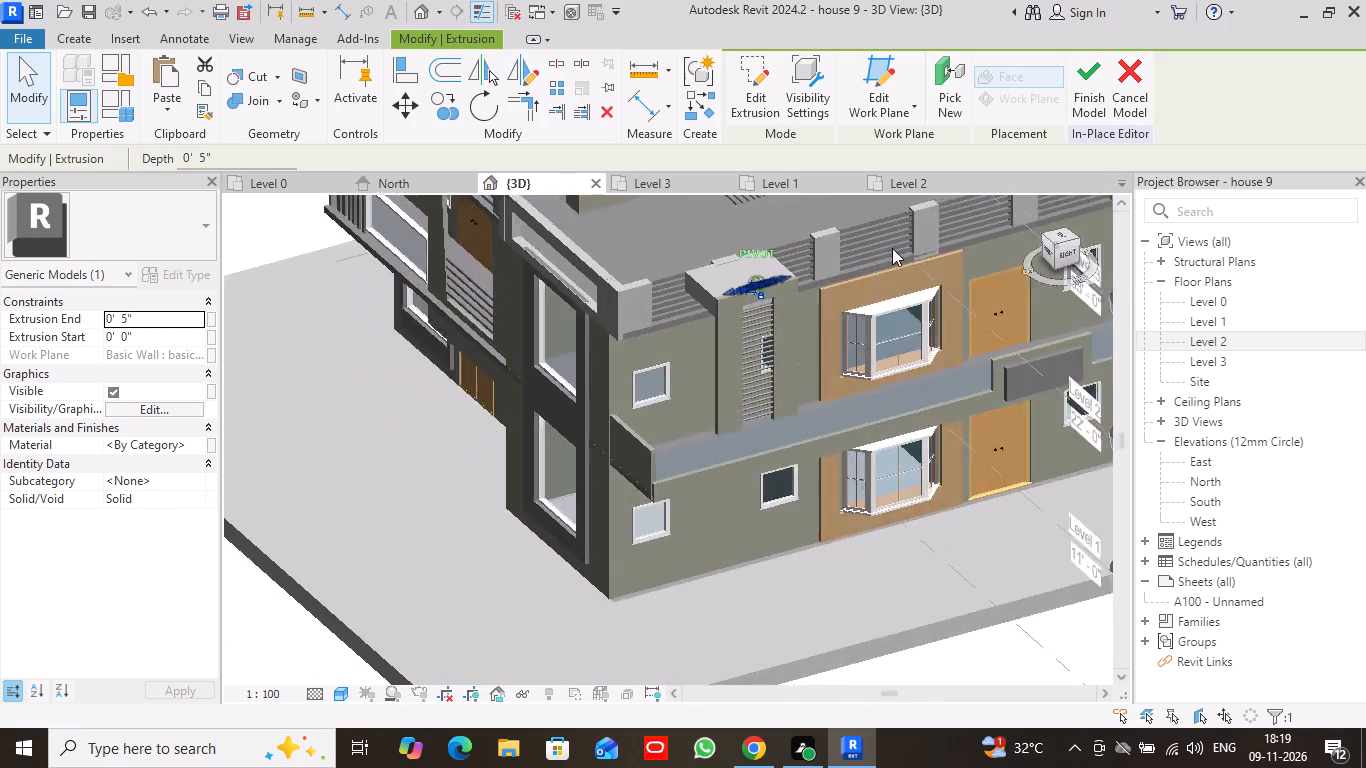
drag(892, 248, 864, 226)
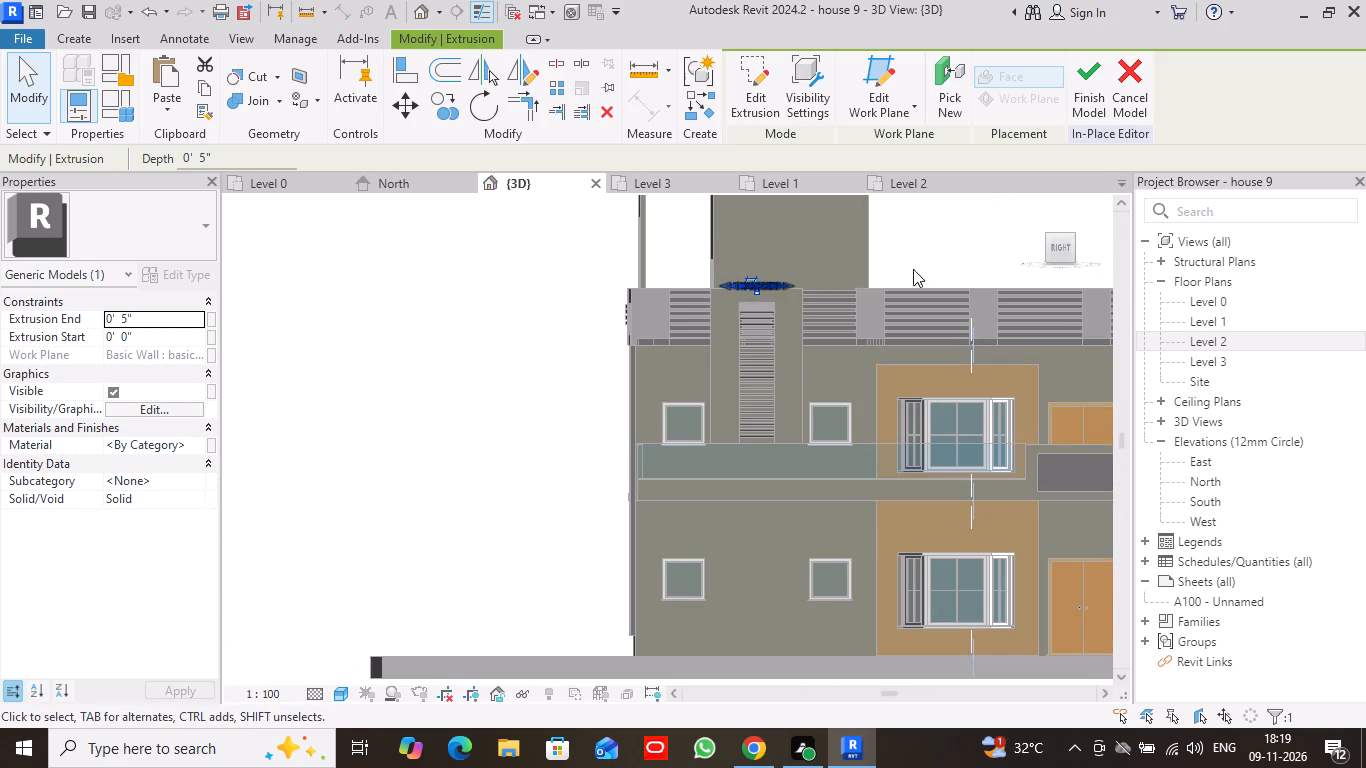
middle_drag(802, 245, 783, 320)
scroll(703, 321, up, 9)
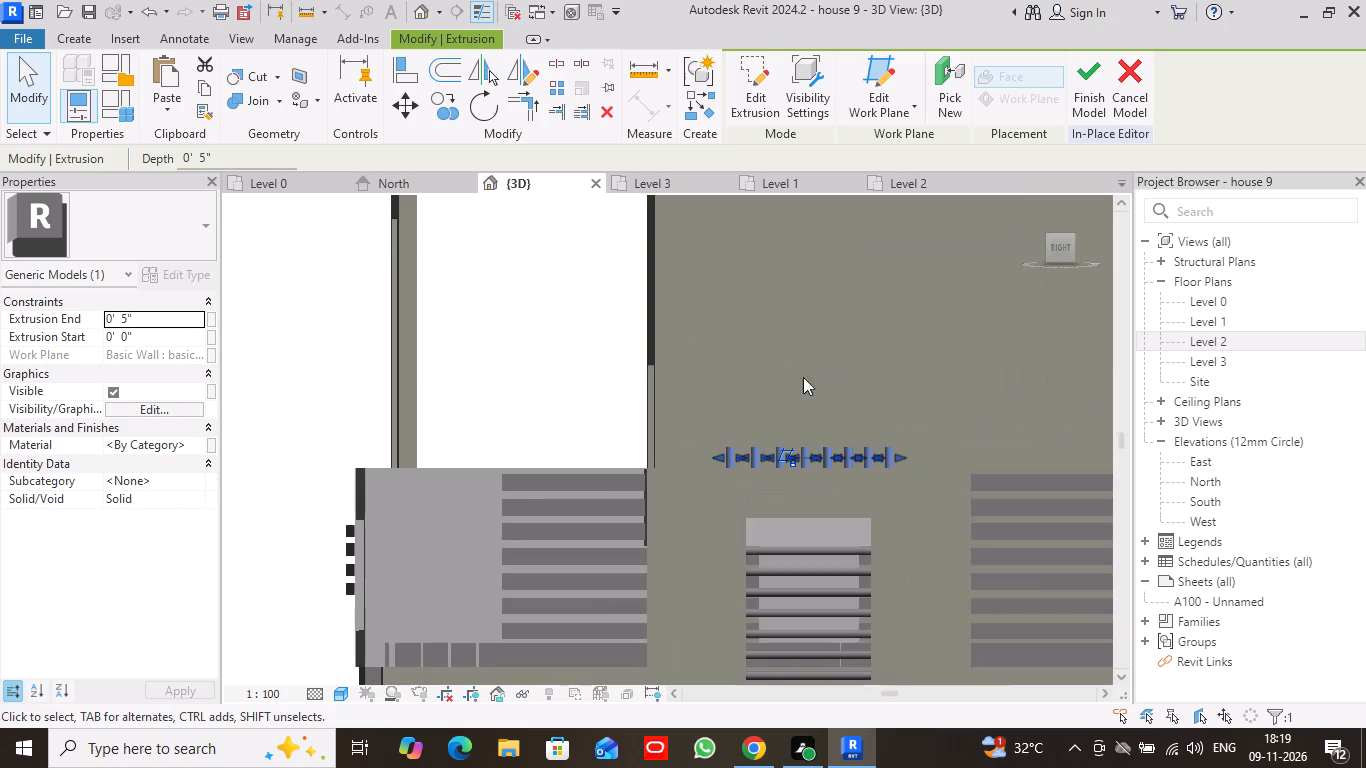
click(804, 447)
drag(806, 447, 816, 310)
drag(898, 455, 901, 439)
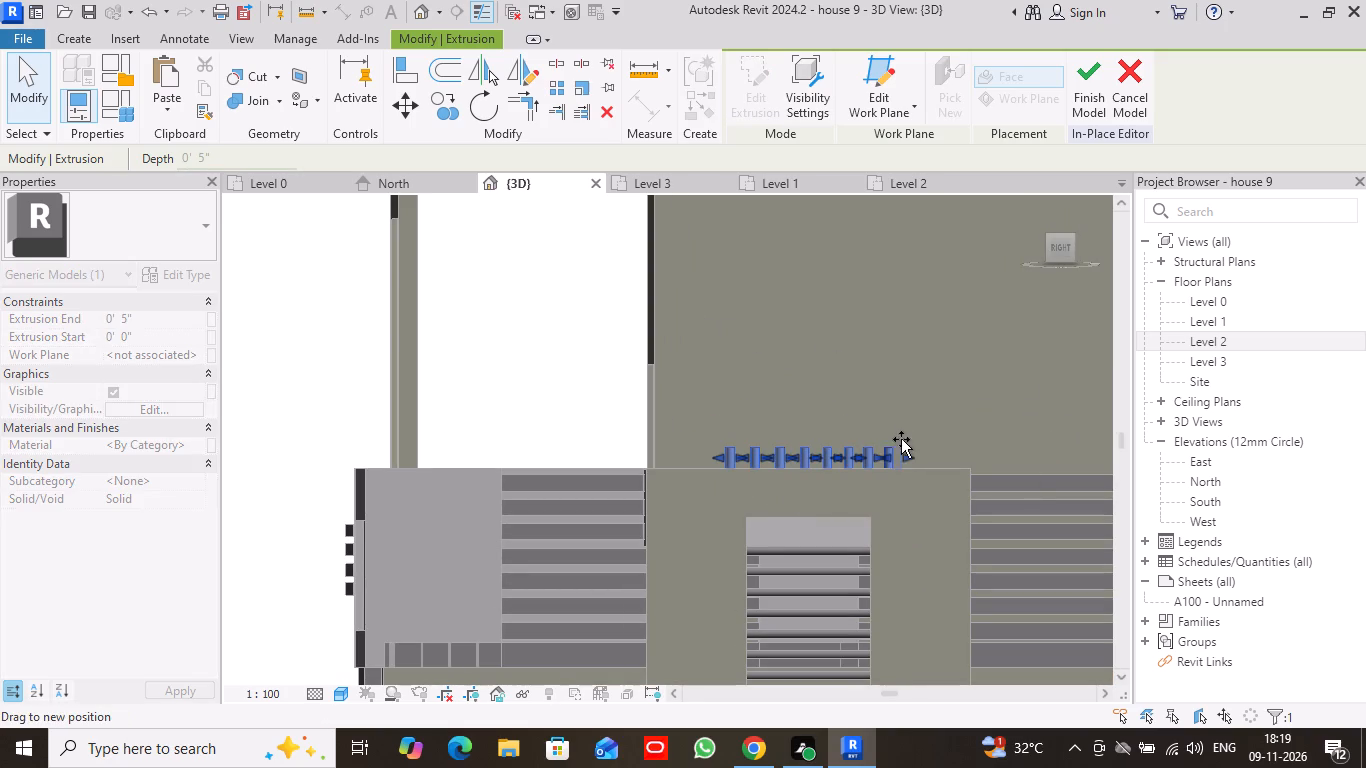
drag(901, 439, 881, 241)
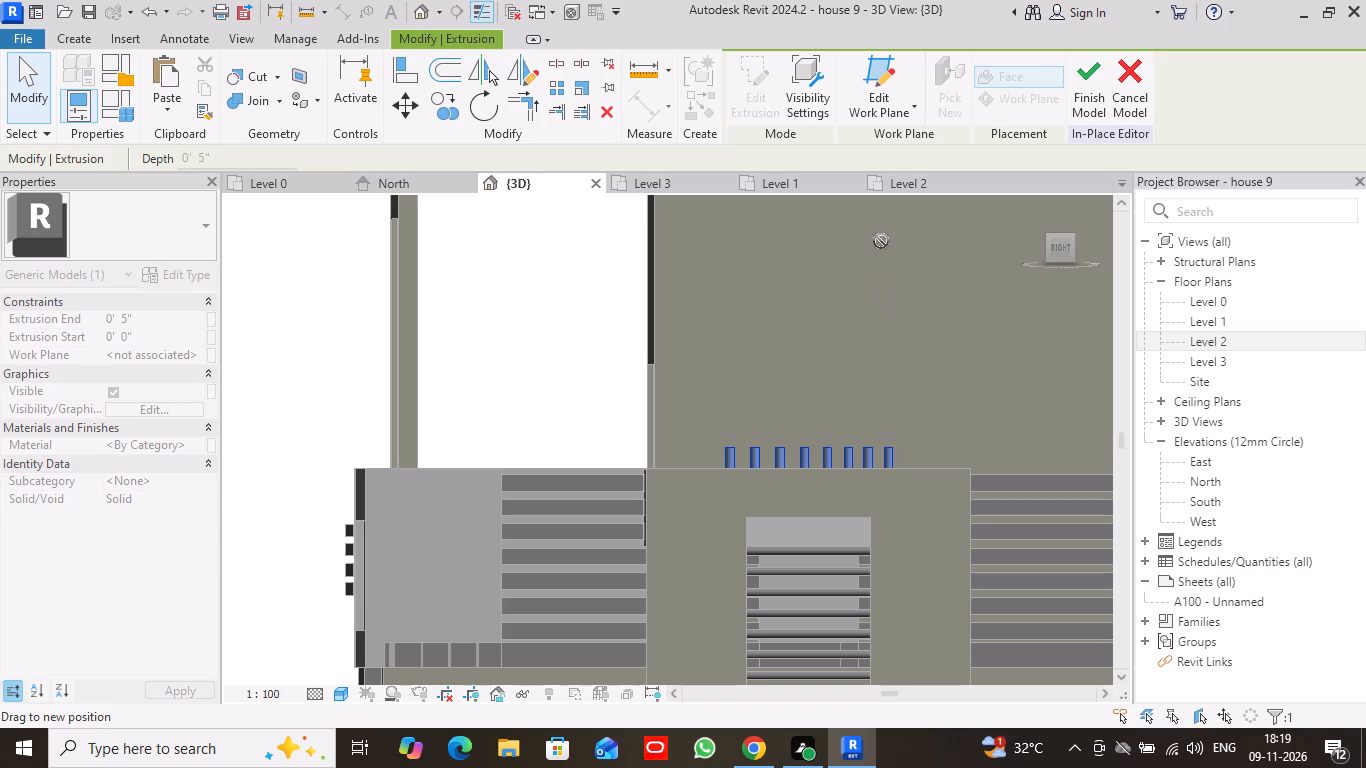
drag(881, 241, 882, 239)
drag(803, 440, 804, 351)
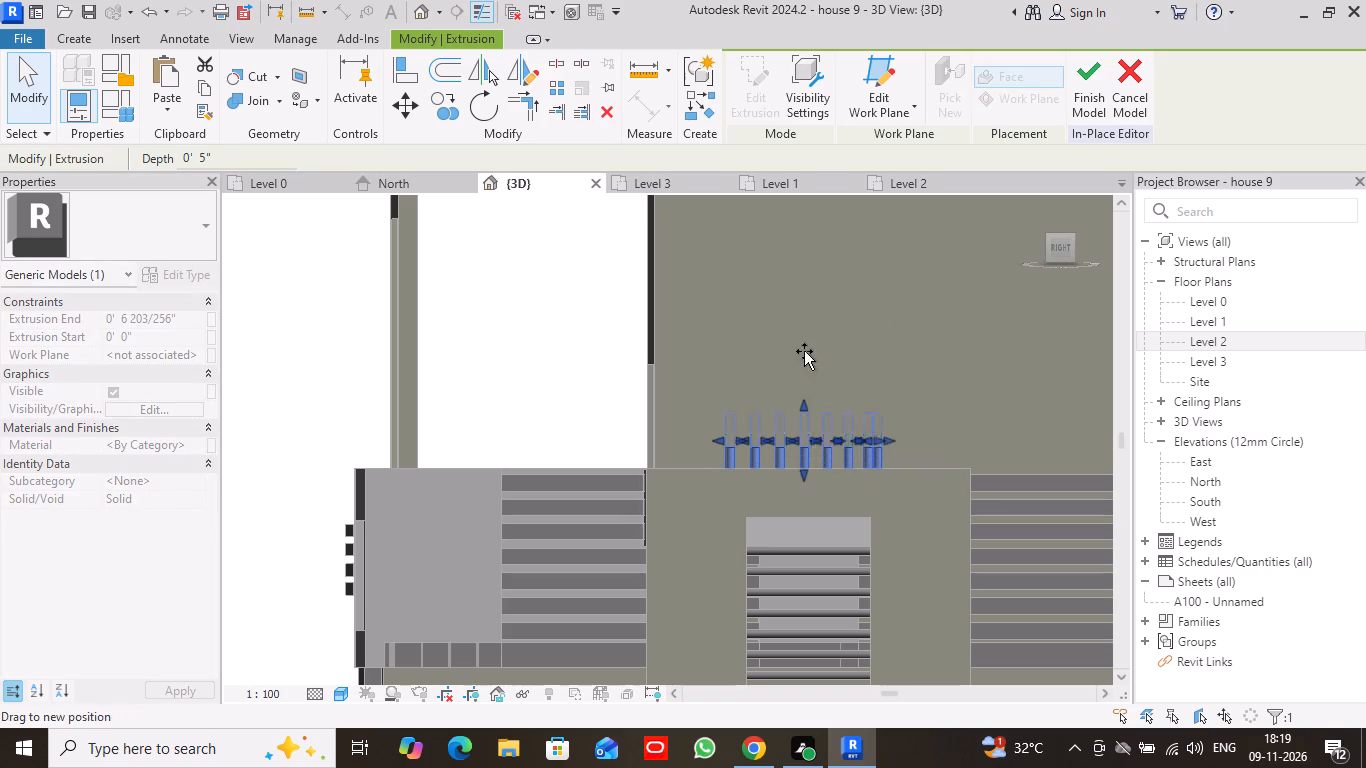
drag(804, 351, 809, 224)
middle_drag(809, 218, 815, 454)
drag(808, 449, 822, 345)
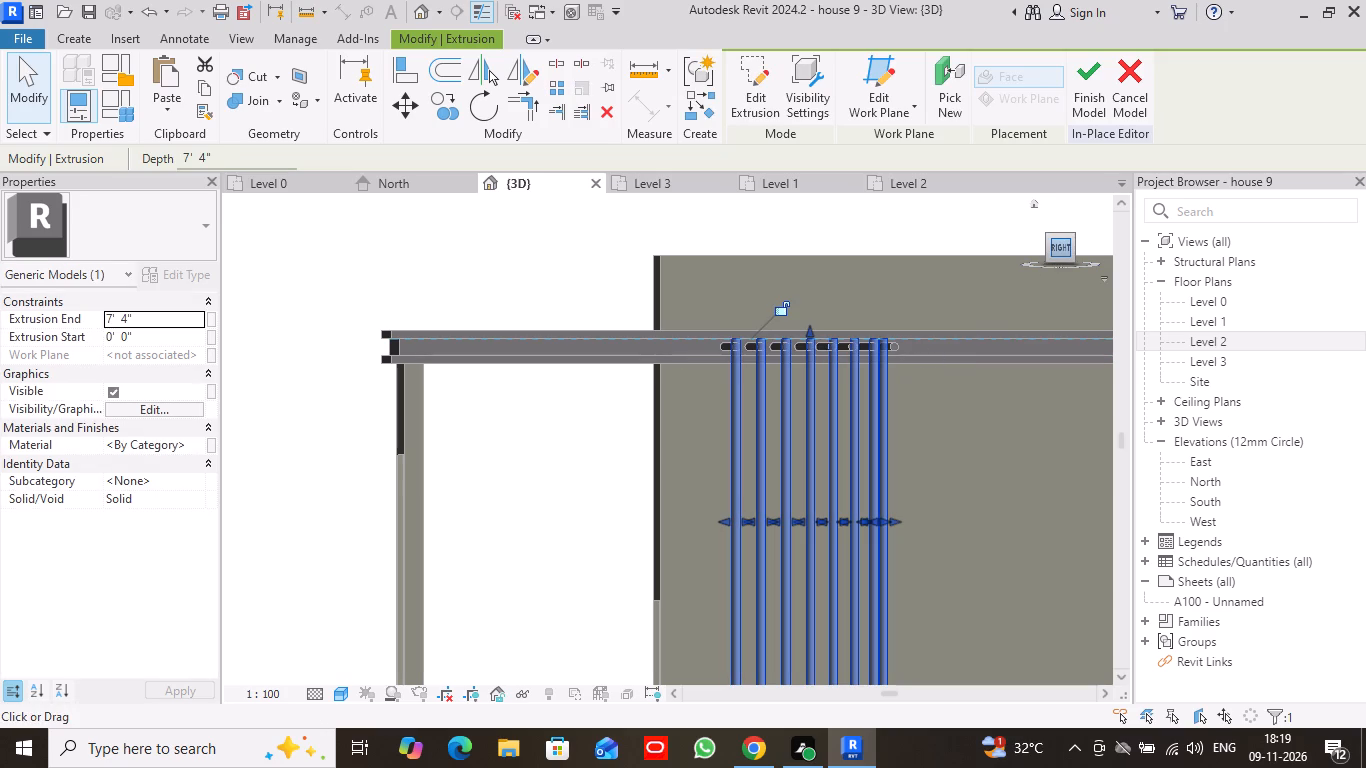
Lower the top of the upright bars to just below the horizontal bars, at an extrusion end of 7' 0".
drag(1046, 249, 255, 258)
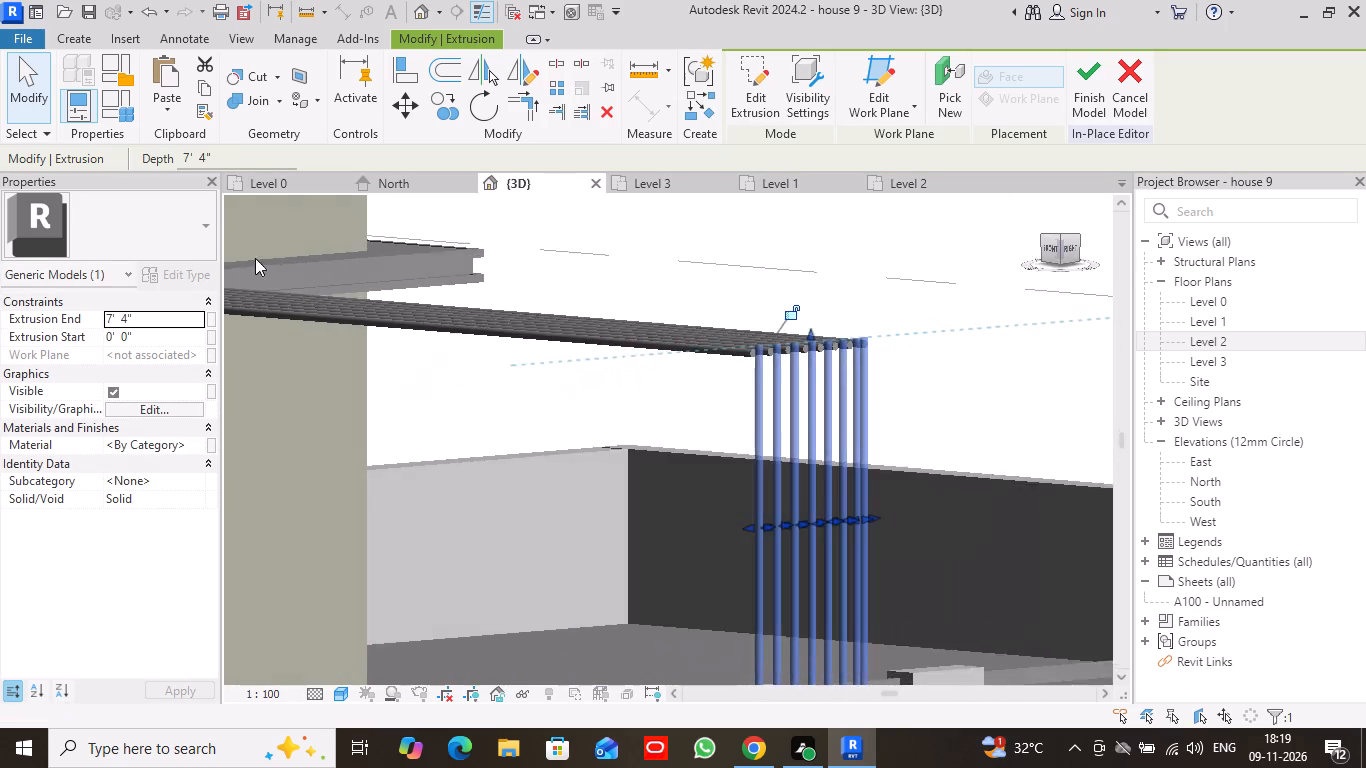
drag(255, 258, 322, 296)
drag(1053, 239, 1053, 259)
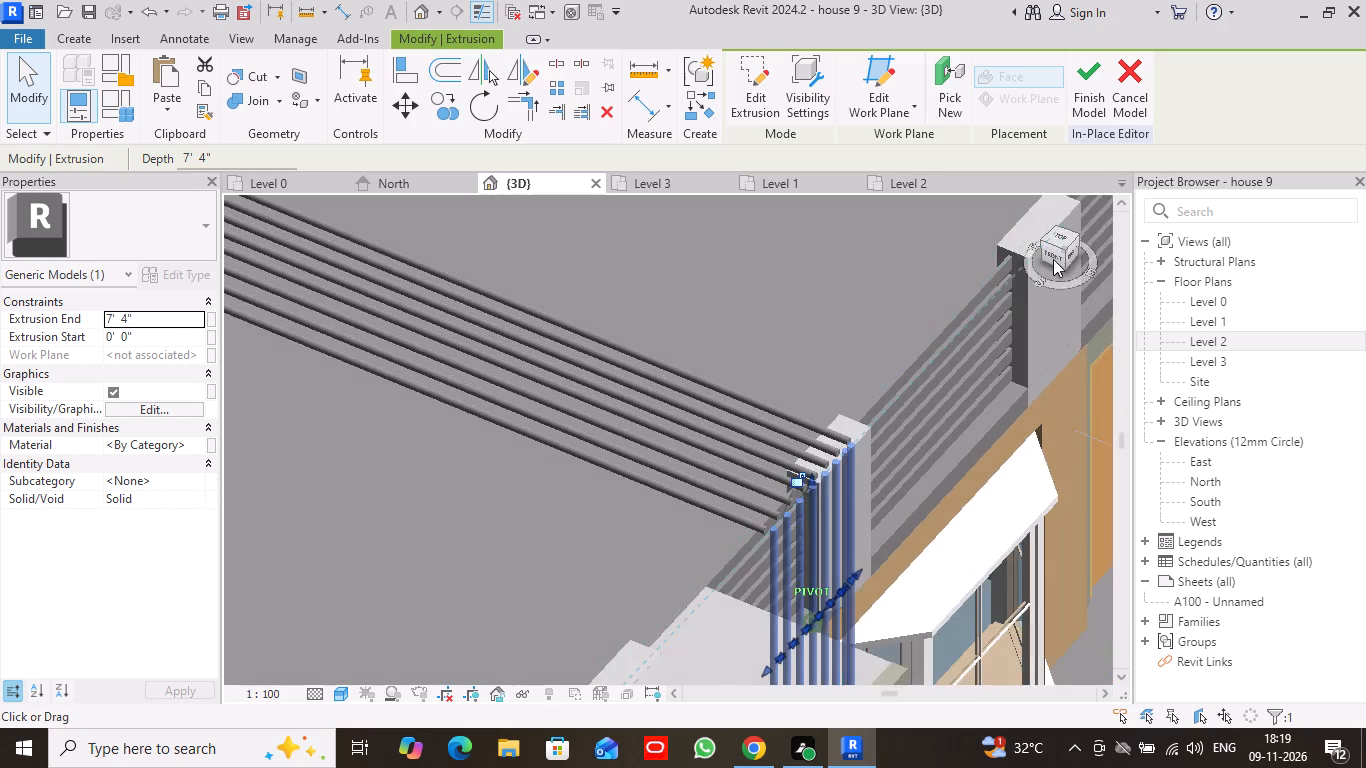
drag(1053, 259, 1053, 292)
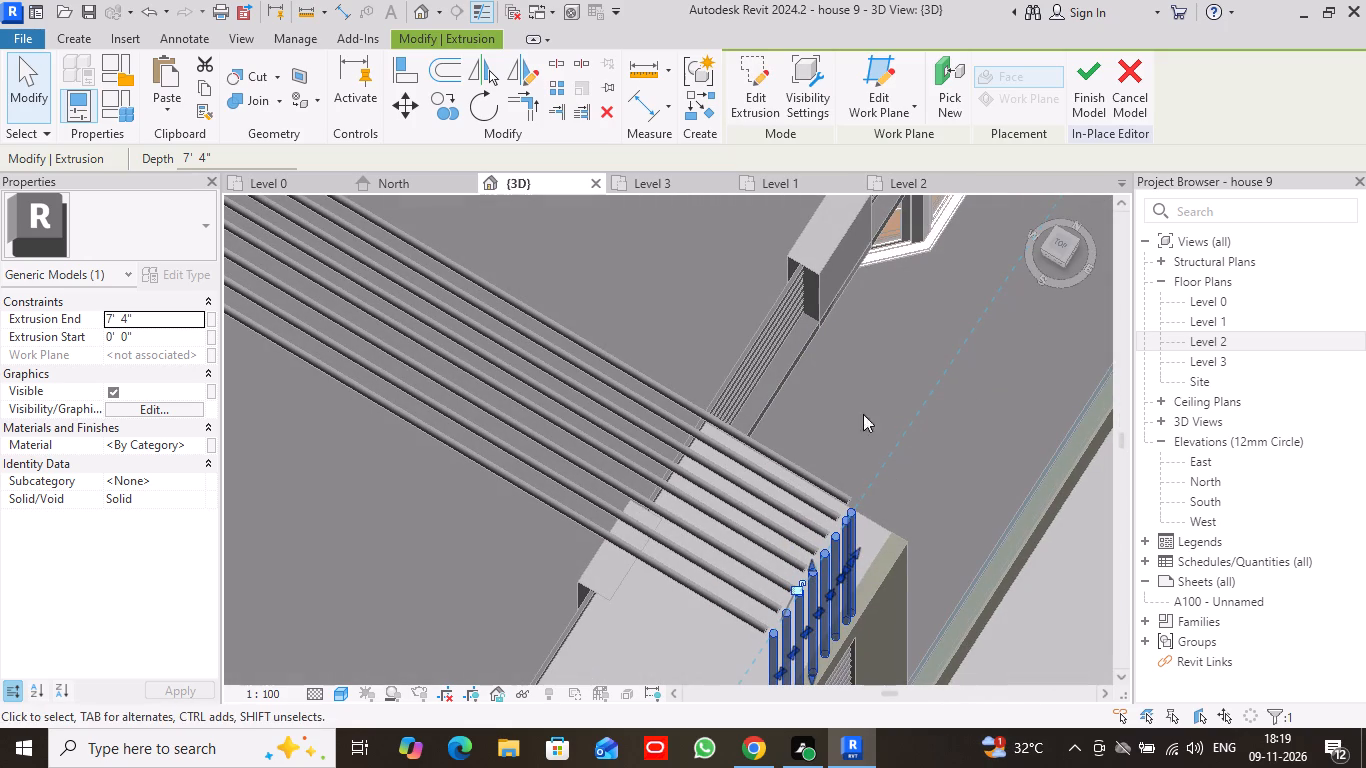
click(1056, 259)
click(1067, 259)
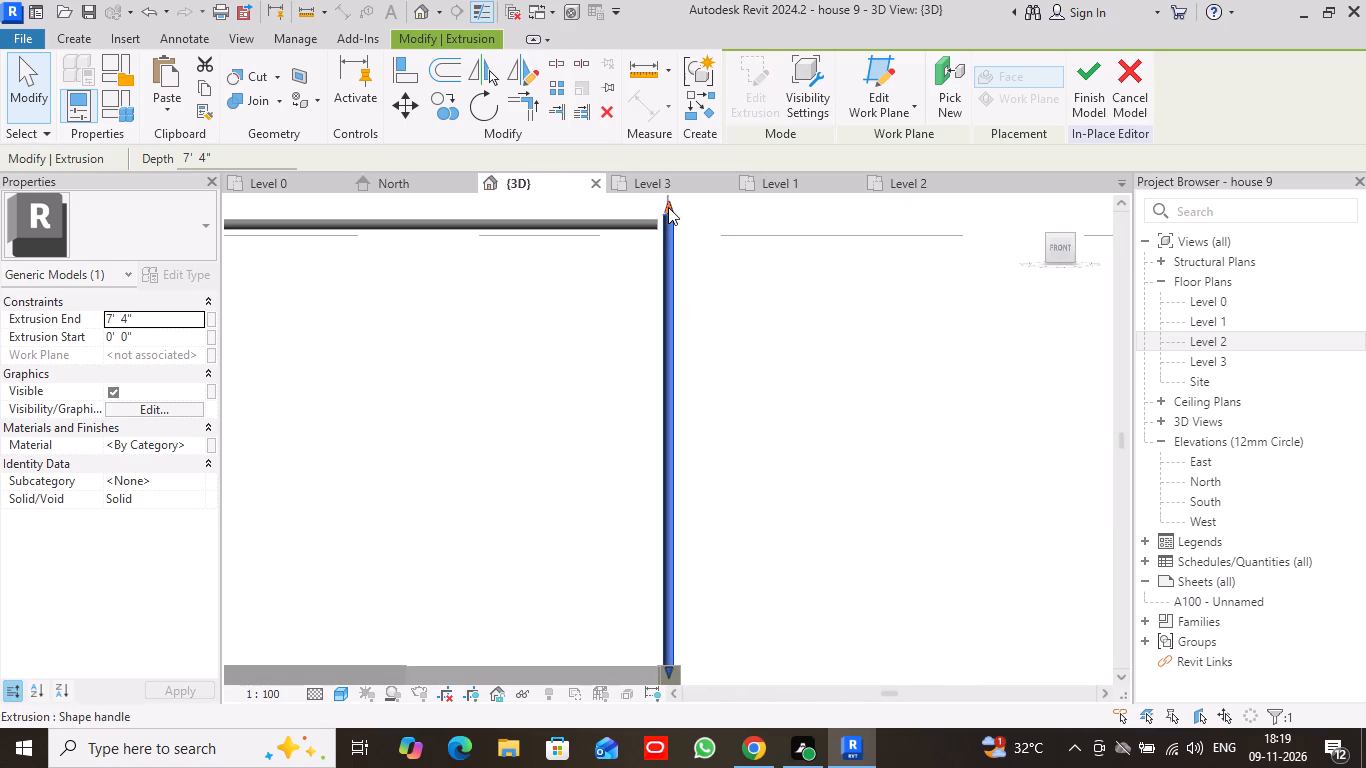
drag(668, 207, 668, 230)
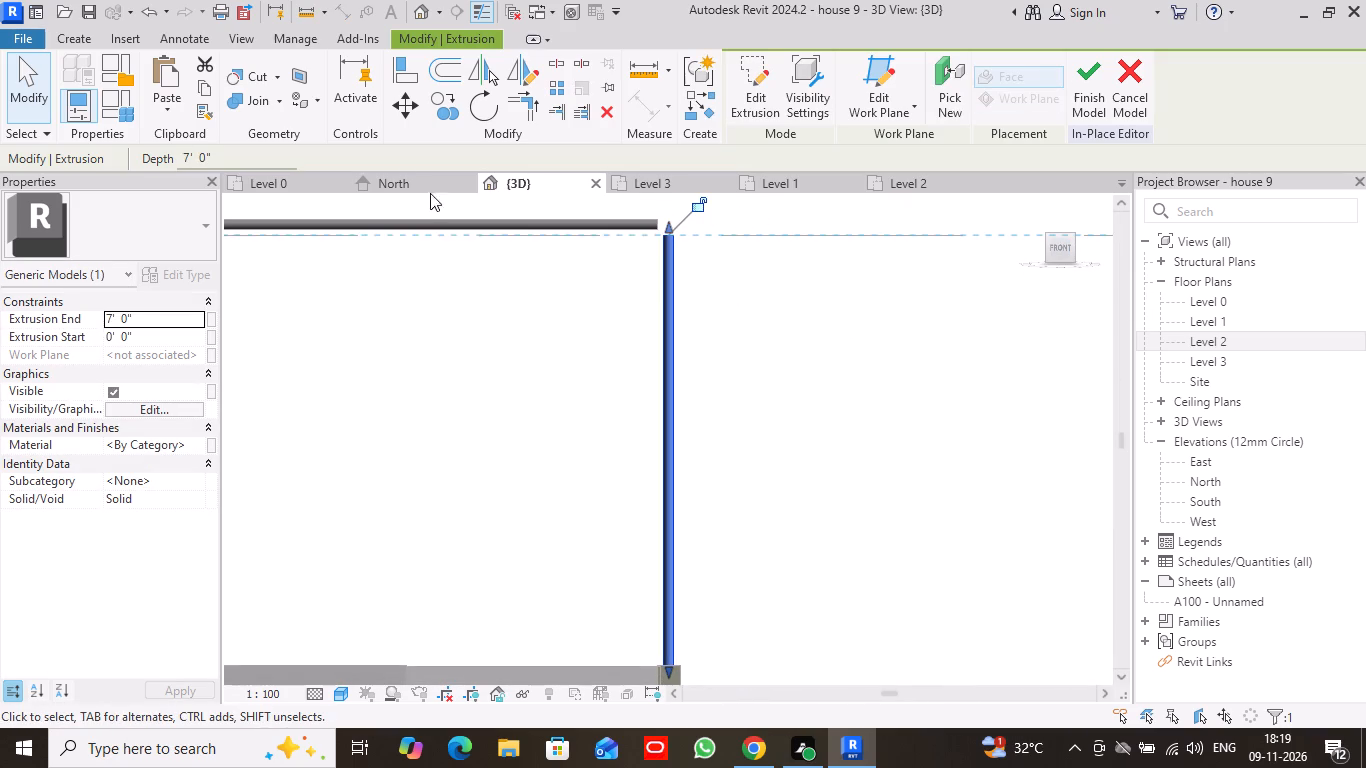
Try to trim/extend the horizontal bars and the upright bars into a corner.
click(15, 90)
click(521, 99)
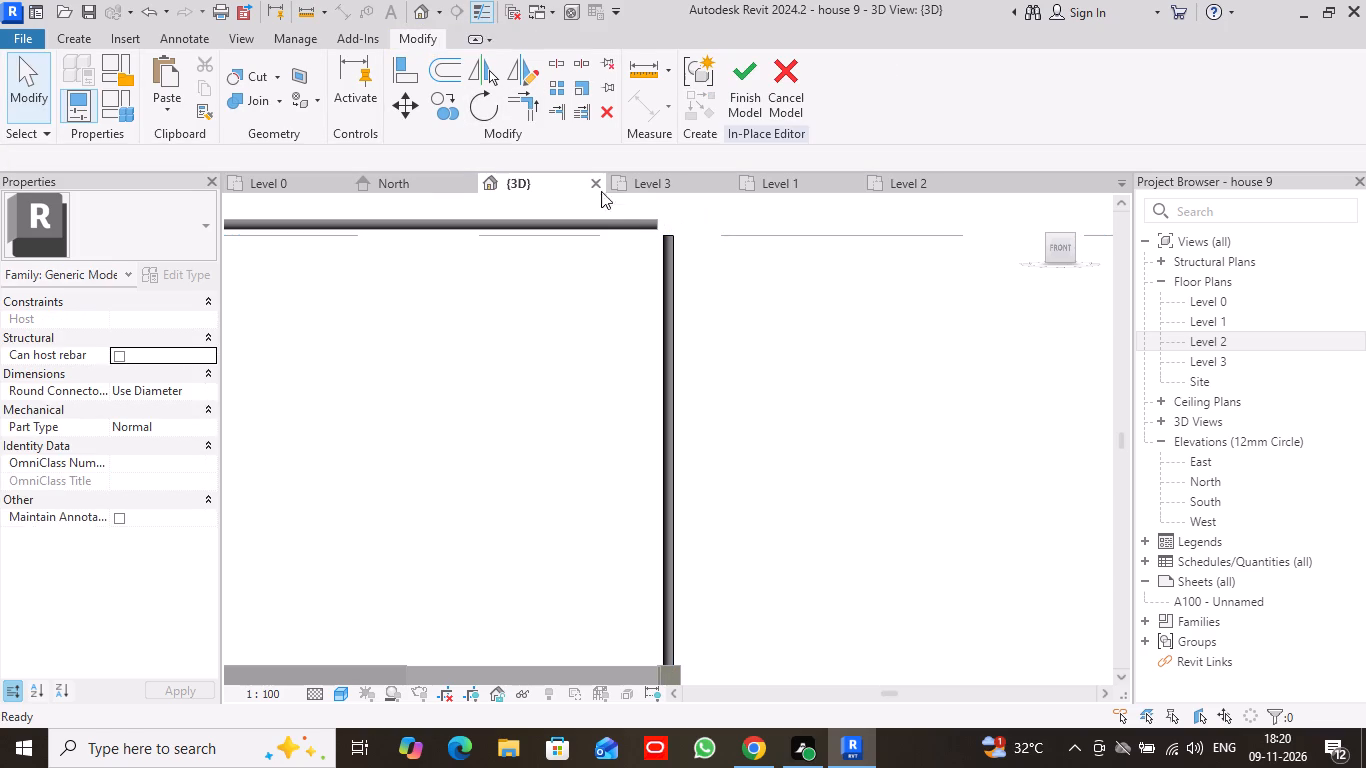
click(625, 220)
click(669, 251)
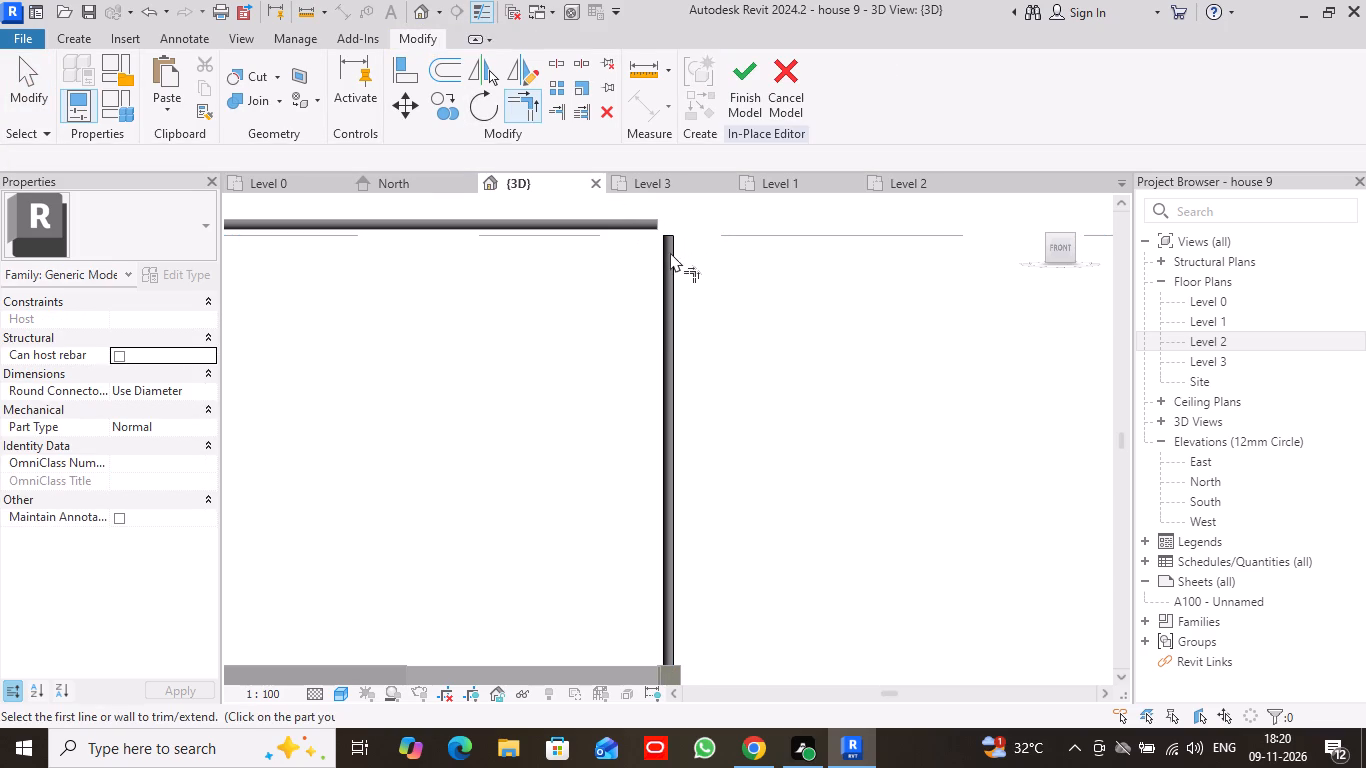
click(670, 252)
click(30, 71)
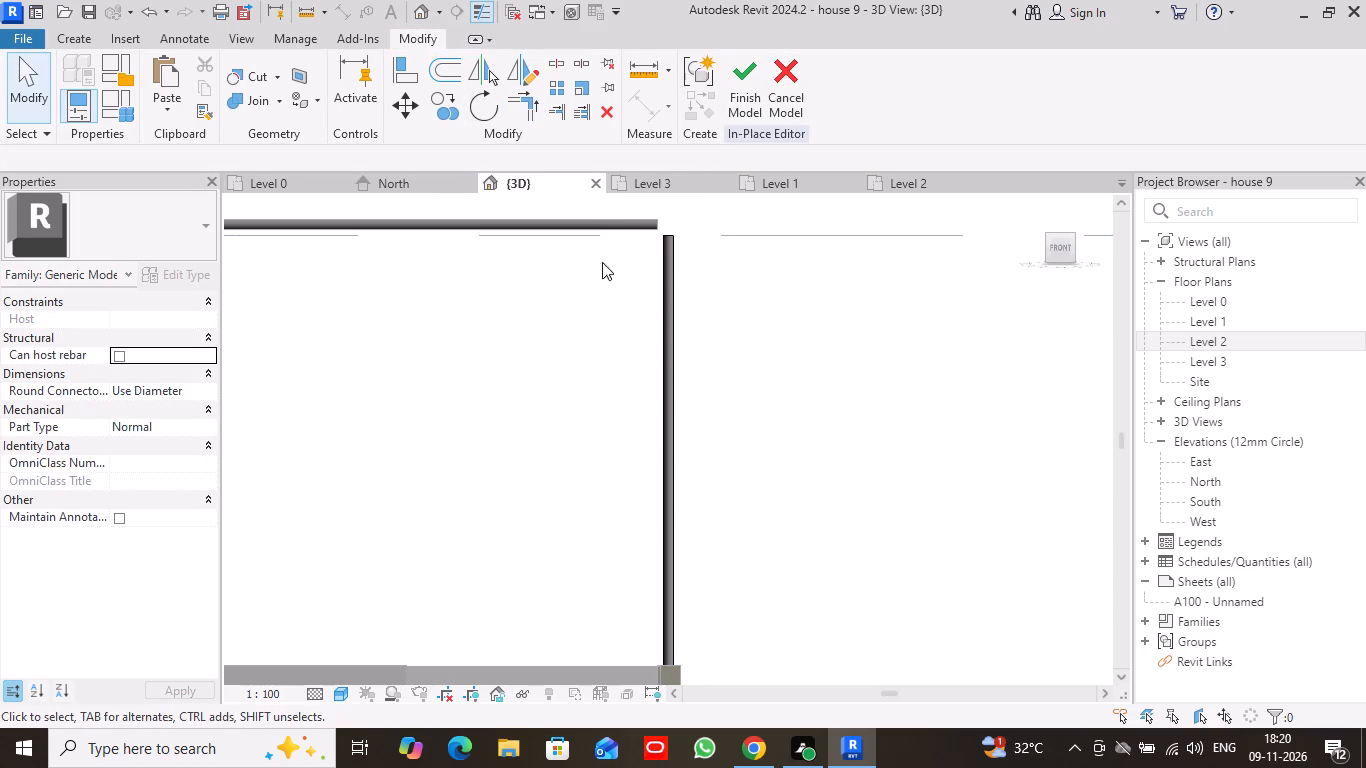
Finish the in-place model of the upright bars.
click(627, 222)
triple_click(642, 224)
click(741, 96)
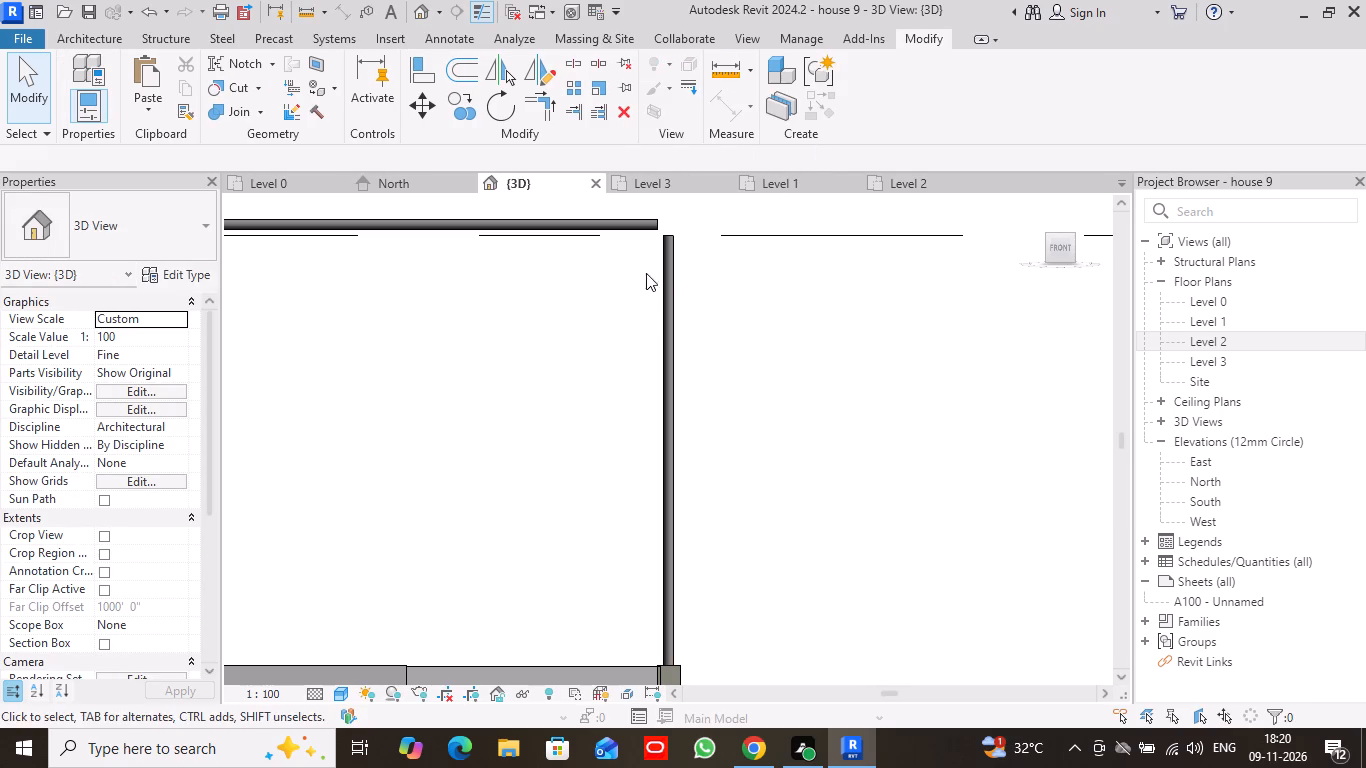
Extend the horizontal bars over the upright bars so their ends are flush with the uprights' outer side.
click(643, 224)
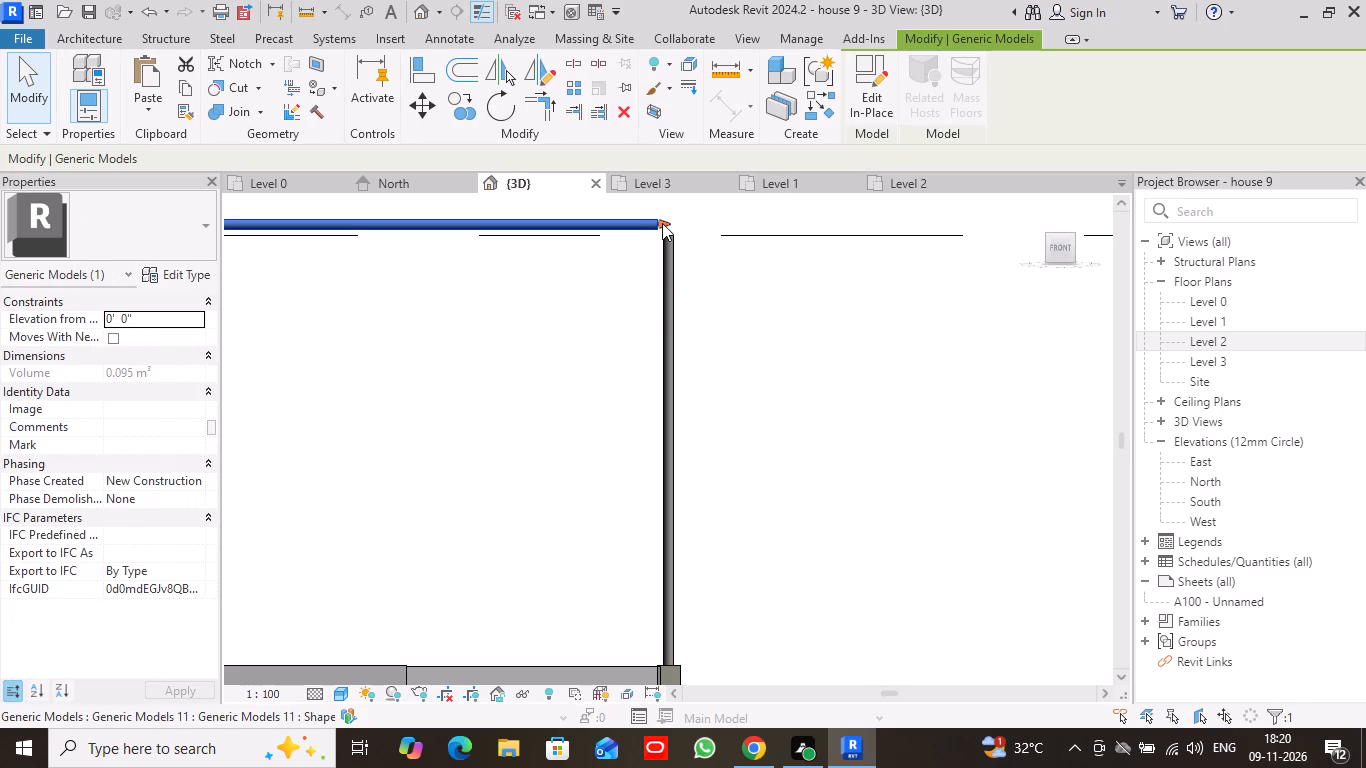
click(662, 223)
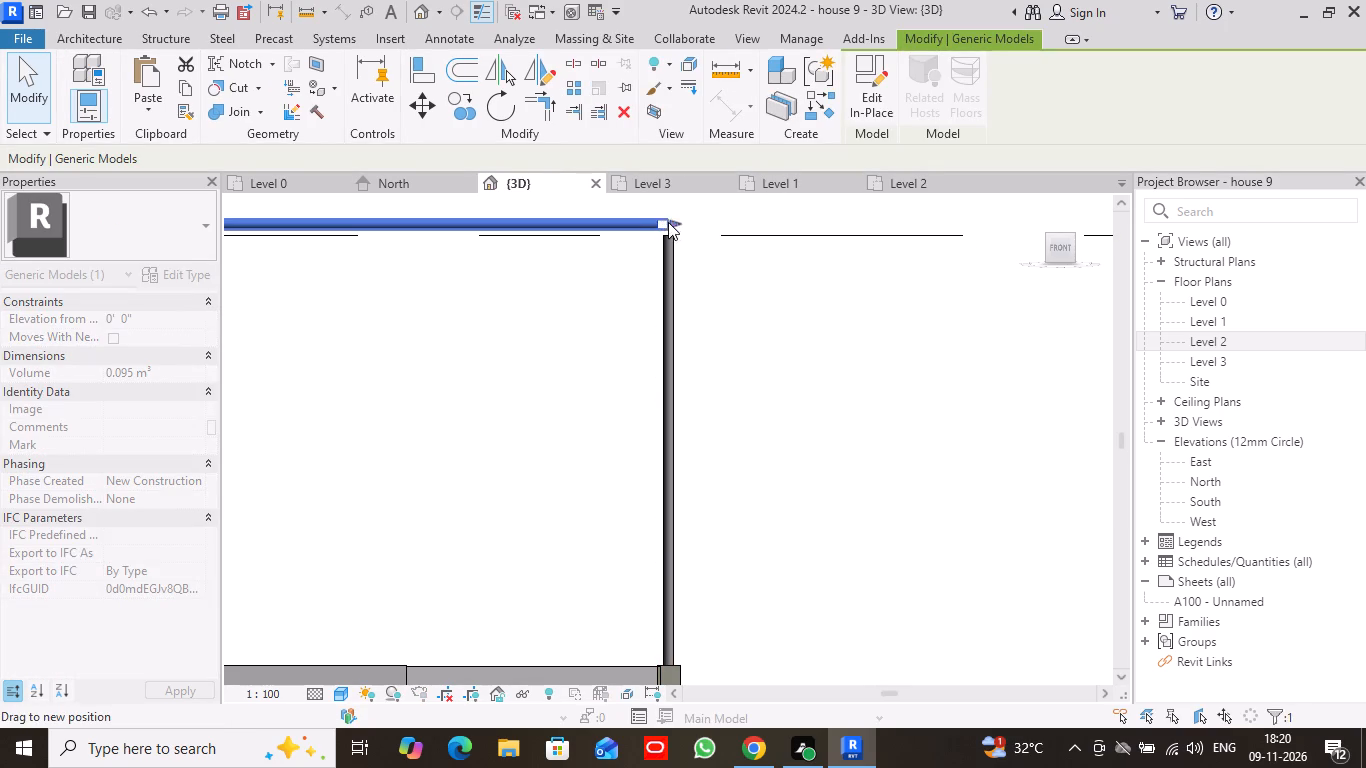
click(675, 223)
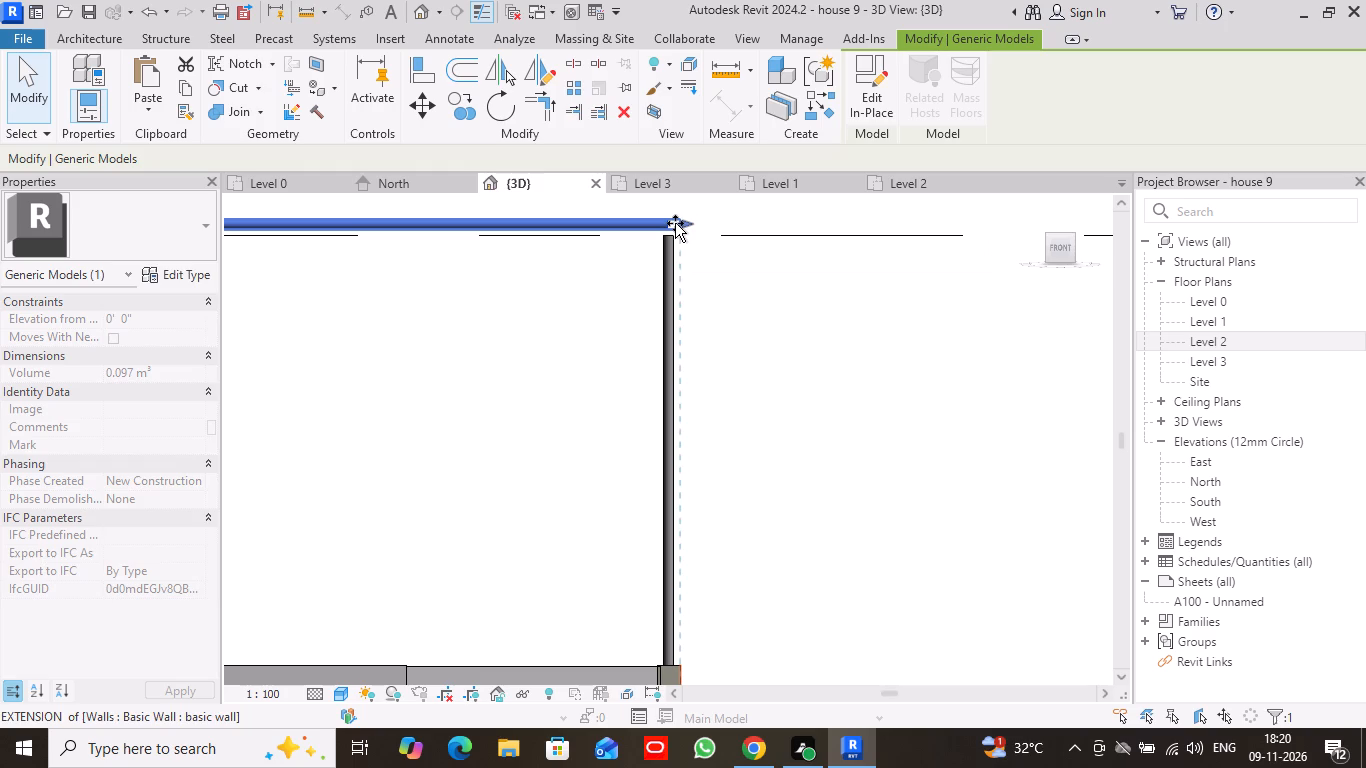
drag(687, 223, 675, 227)
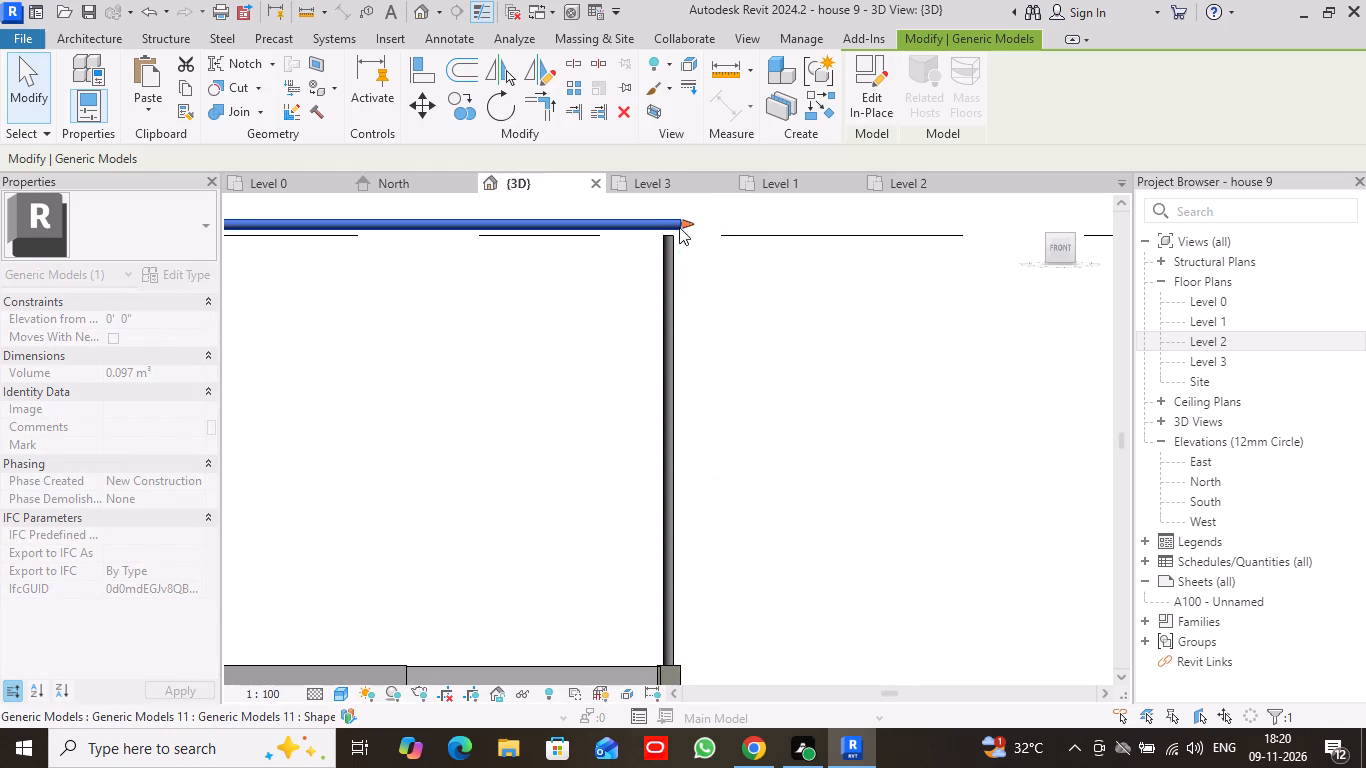
scroll(689, 235, up, 6)
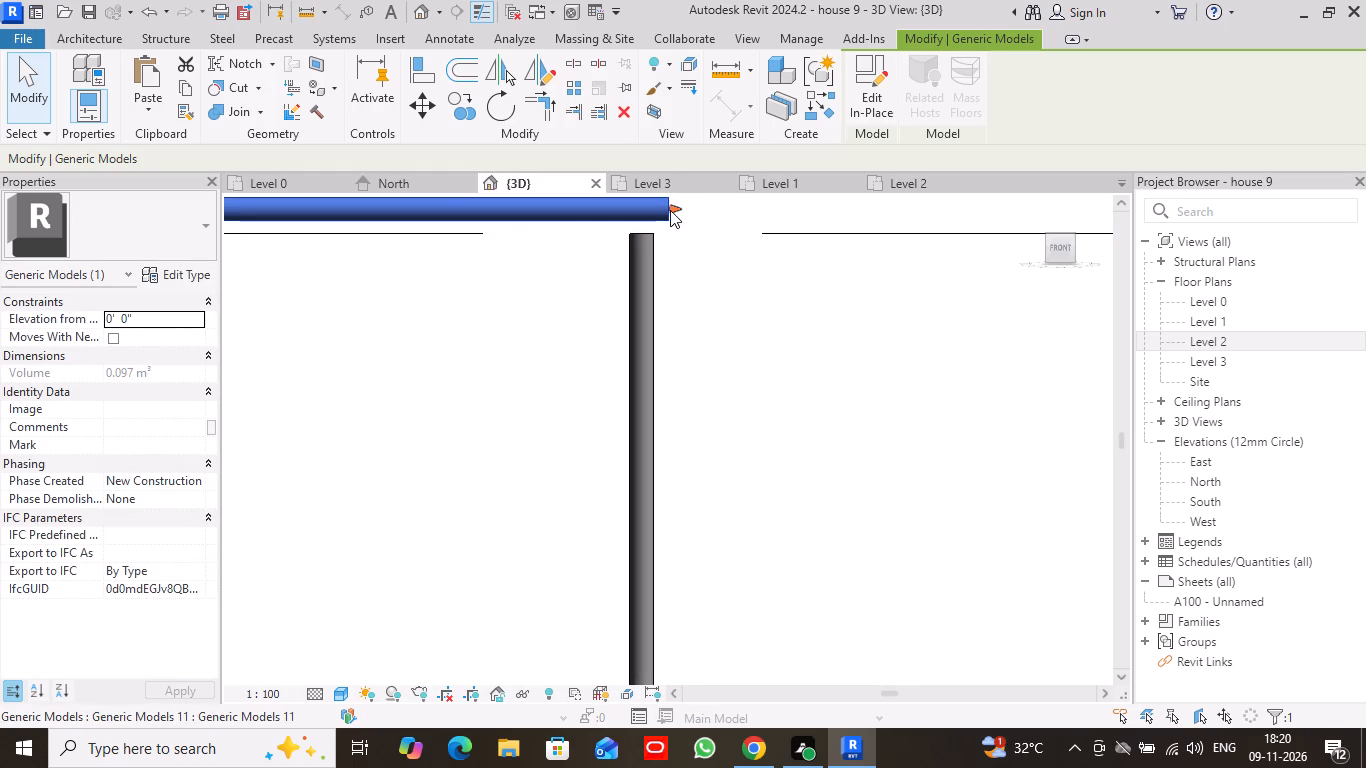
drag(672, 208, 659, 209)
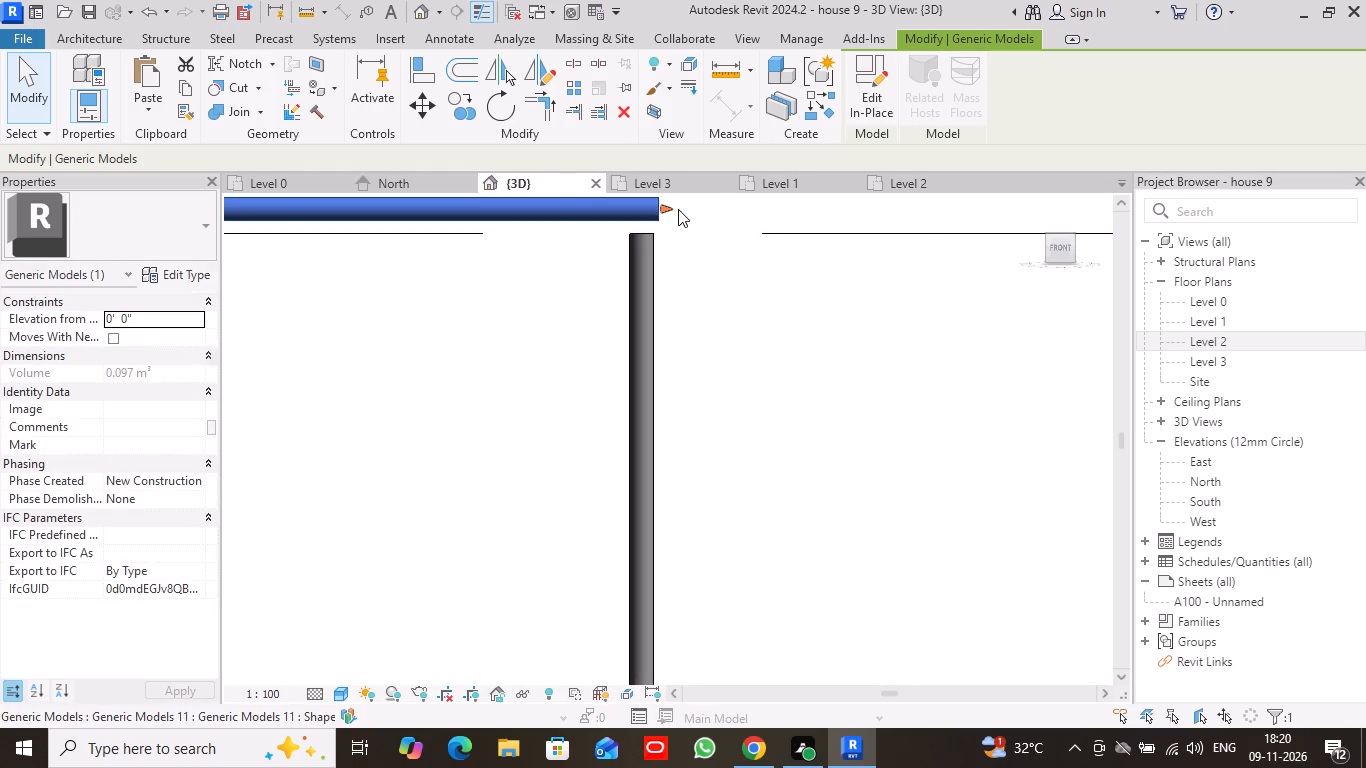
drag(666, 208, 654, 210)
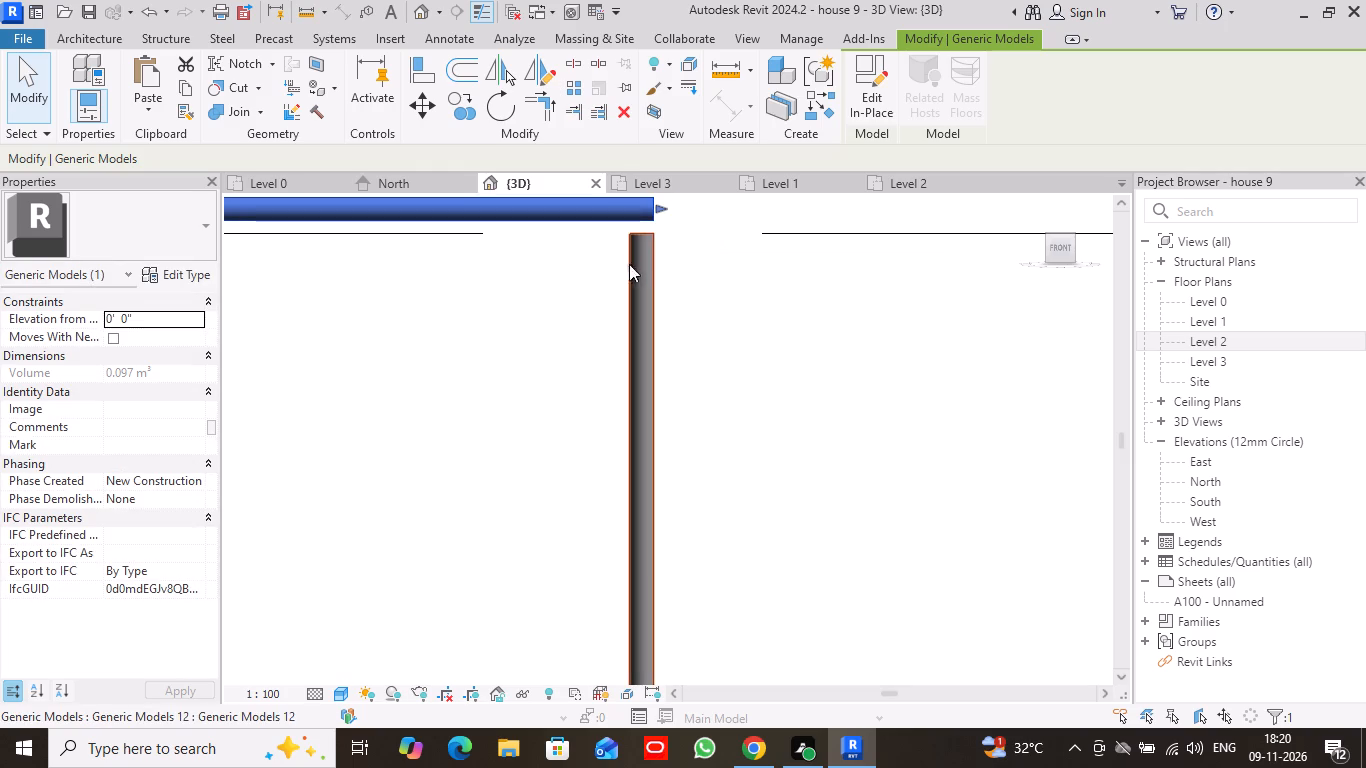
Stretch the upright bars up to meet the underside of the horizontal bars.
click(640, 256)
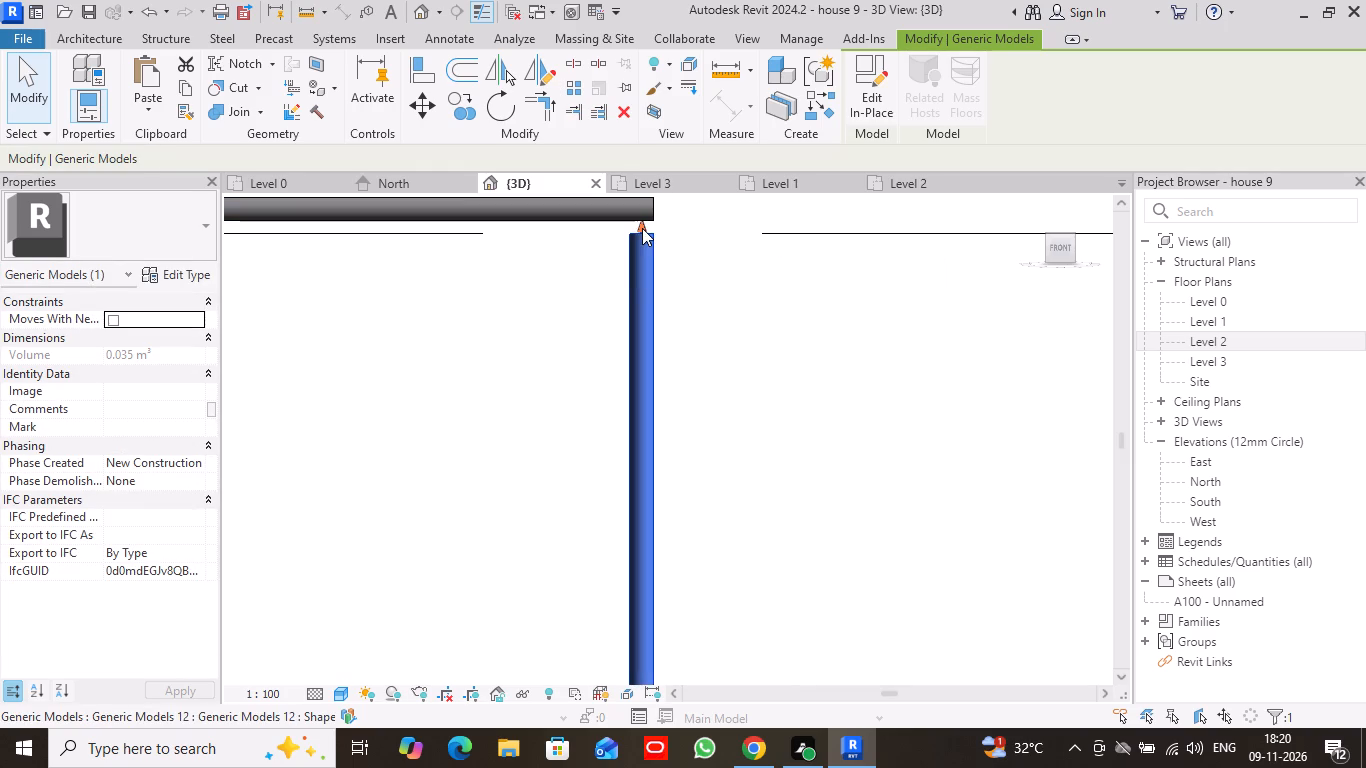
click(642, 228)
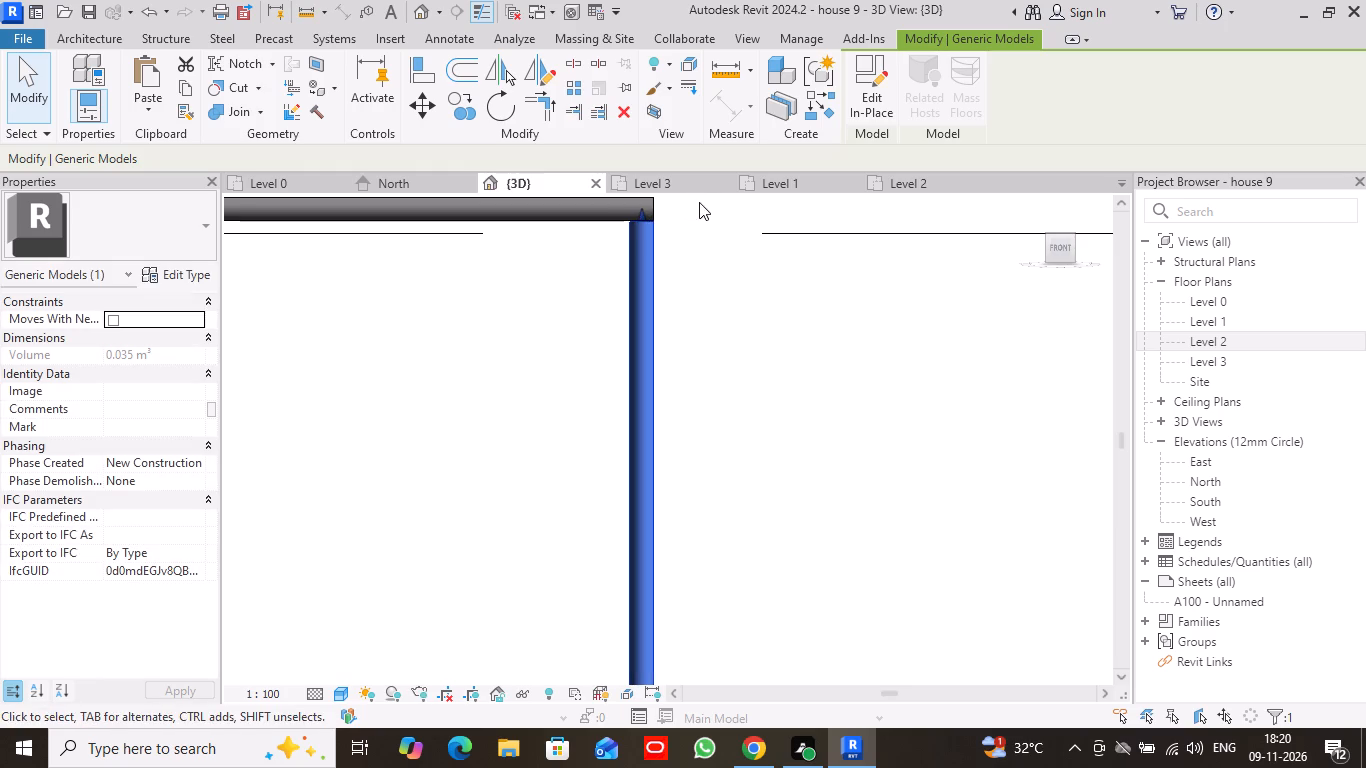
Examine the joined horizontal and upright bars in 3D, from the front and at an angle, up close and against the whole house.
scroll(693, 220, down, 2)
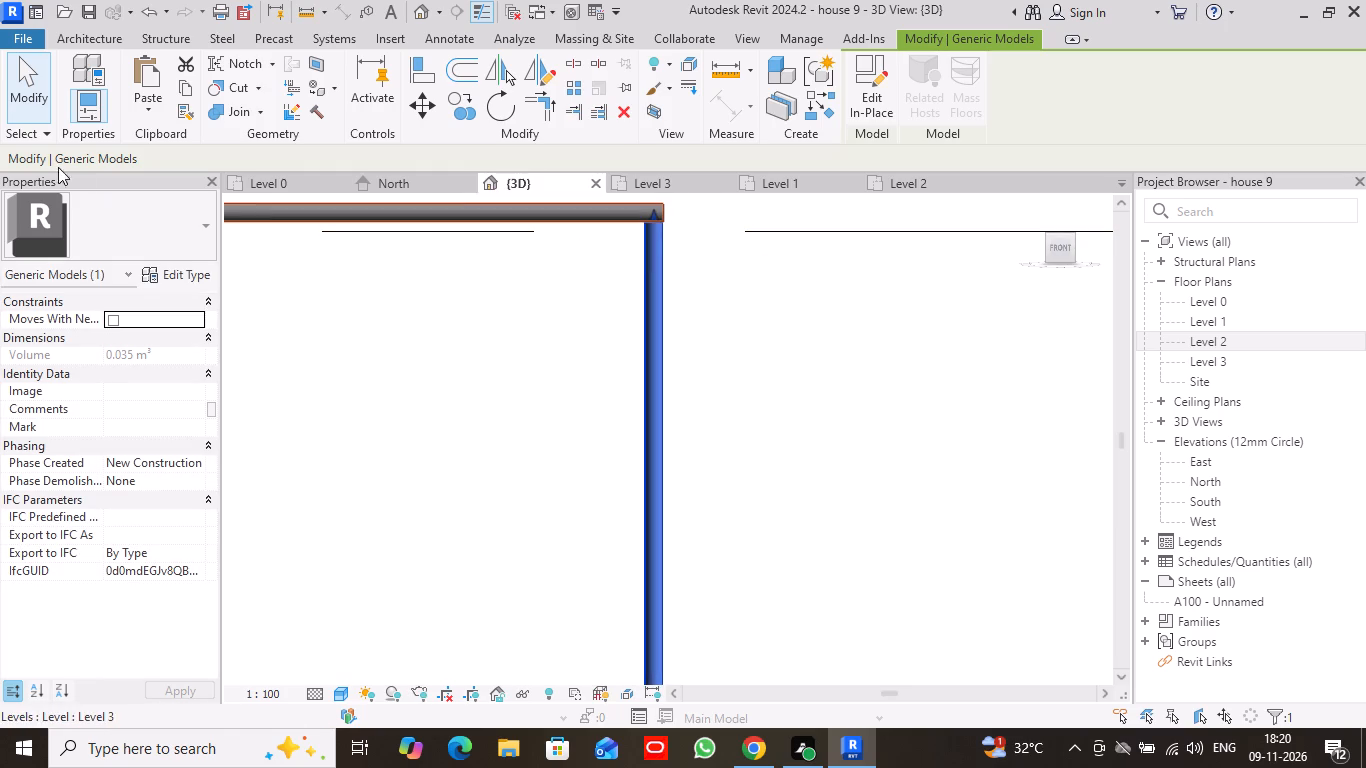
click(33, 91)
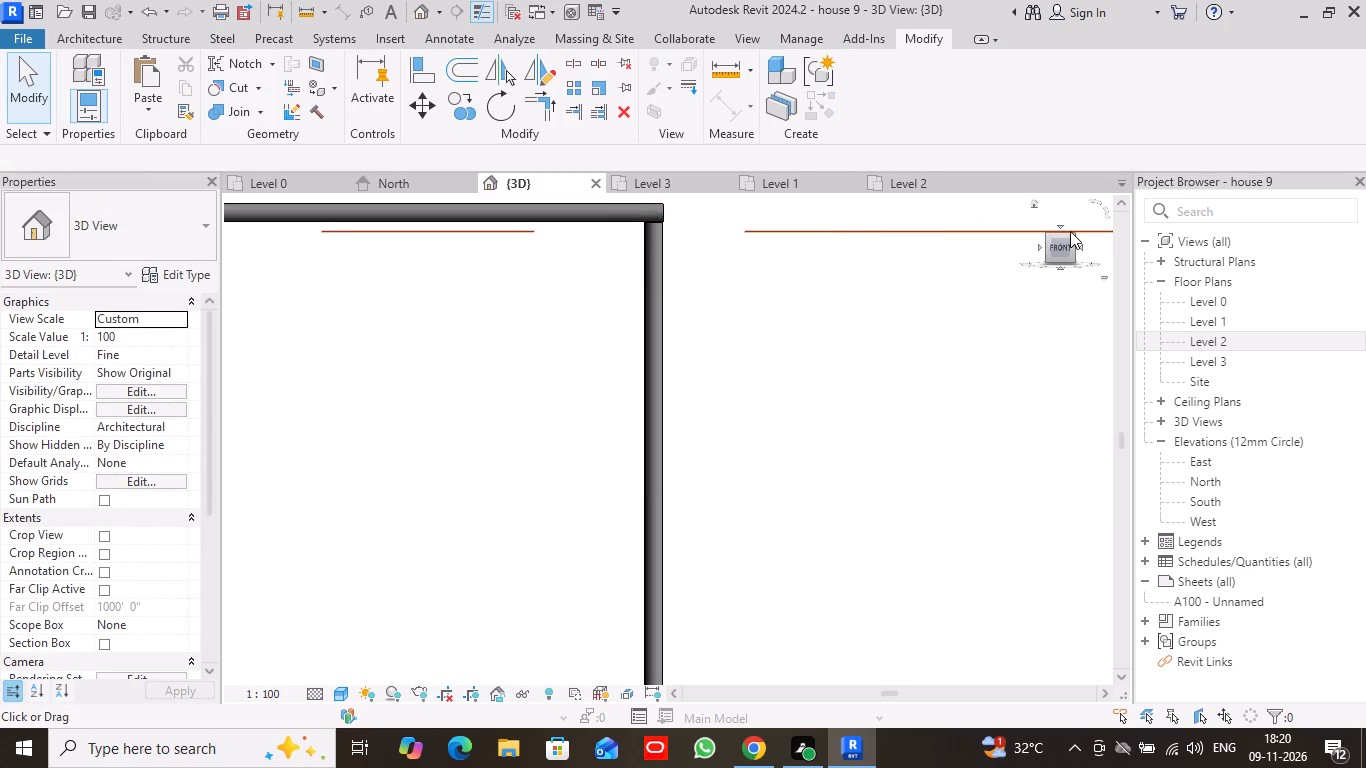
drag(1073, 234, 959, 265)
scroll(846, 326, down, 10)
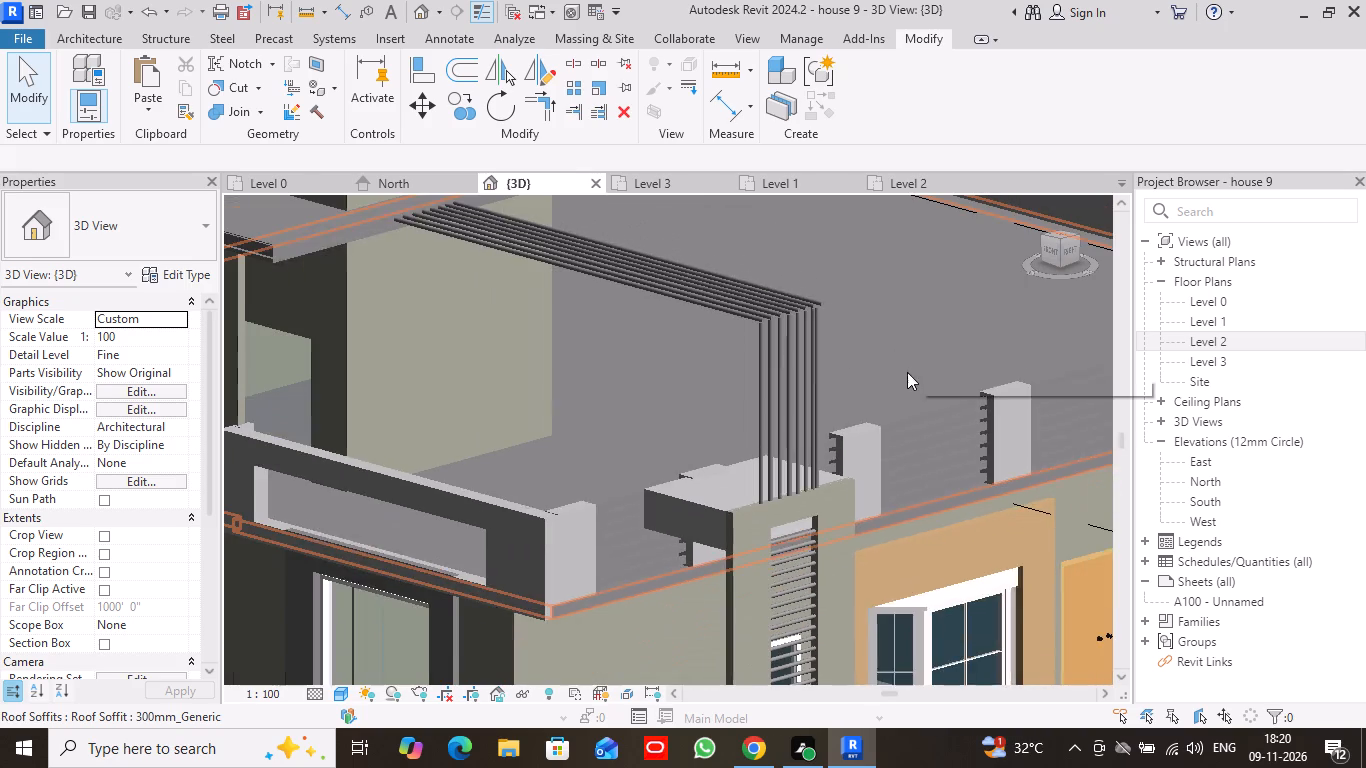
click(1055, 247)
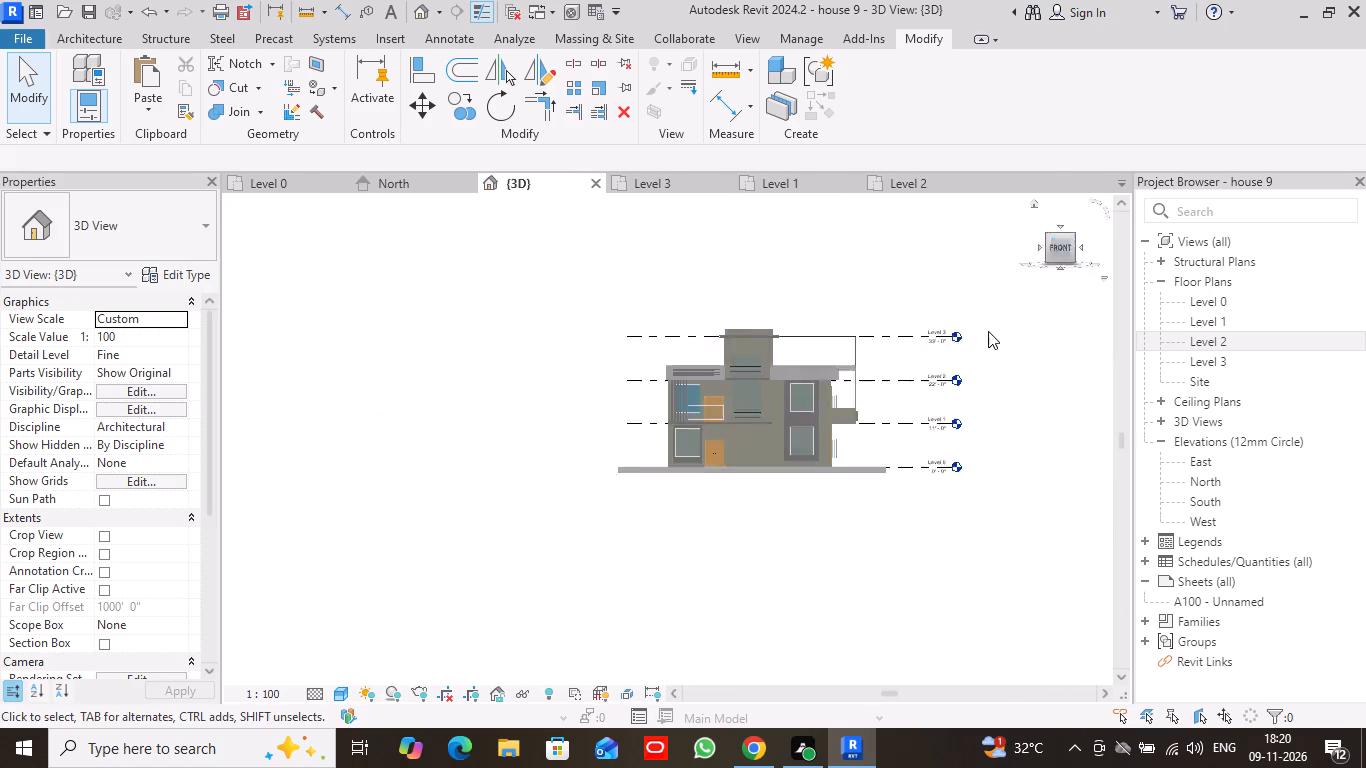
scroll(703, 414, up, 10)
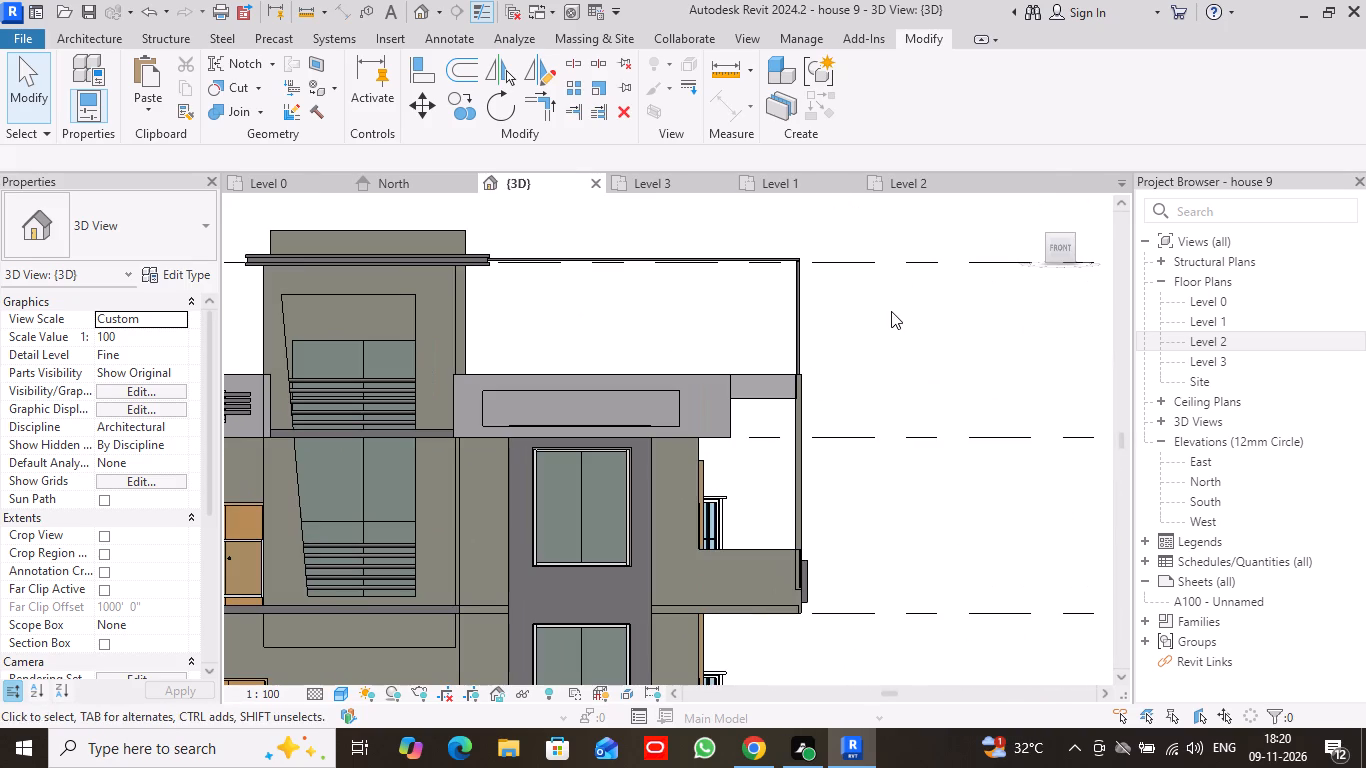
drag(1073, 236, 1050, 256)
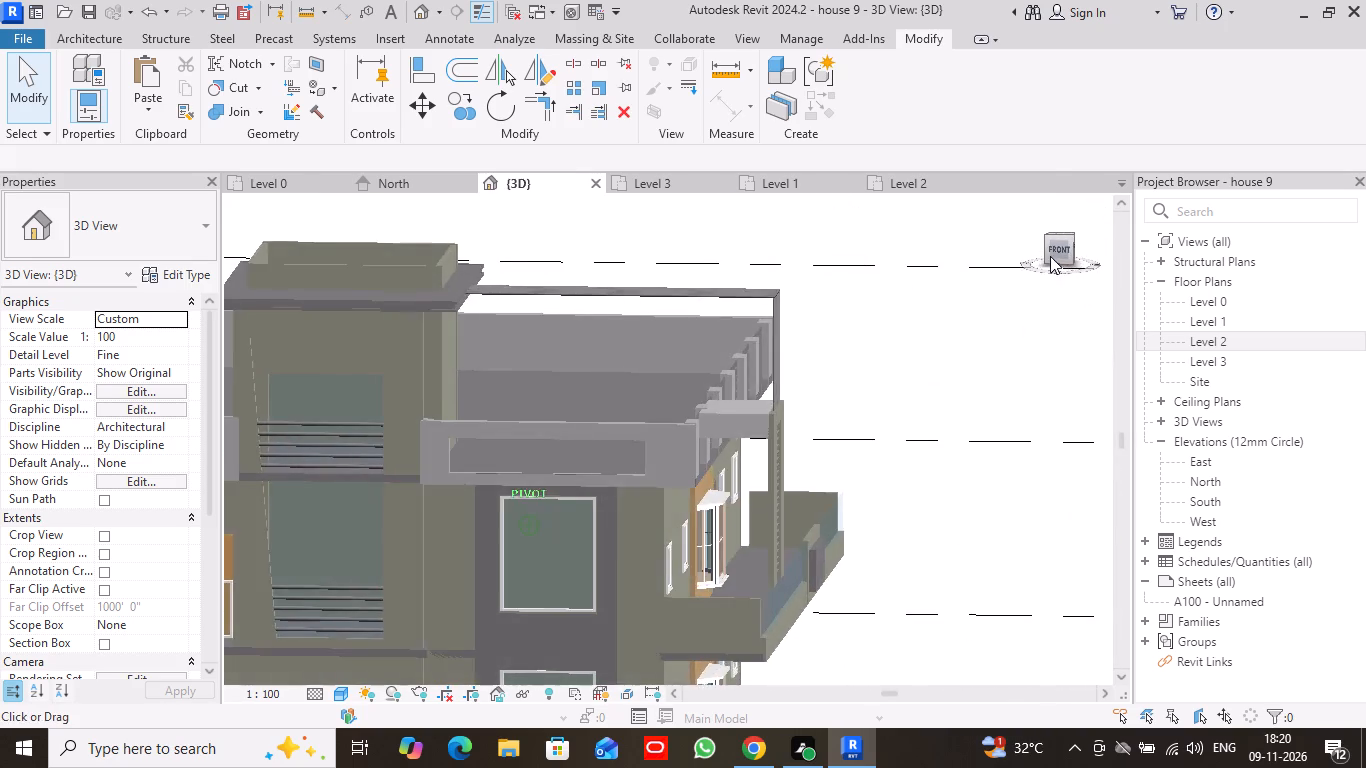
drag(1050, 256, 1042, 261)
scroll(957, 361, up, 4)
scroll(957, 361, down, 4)
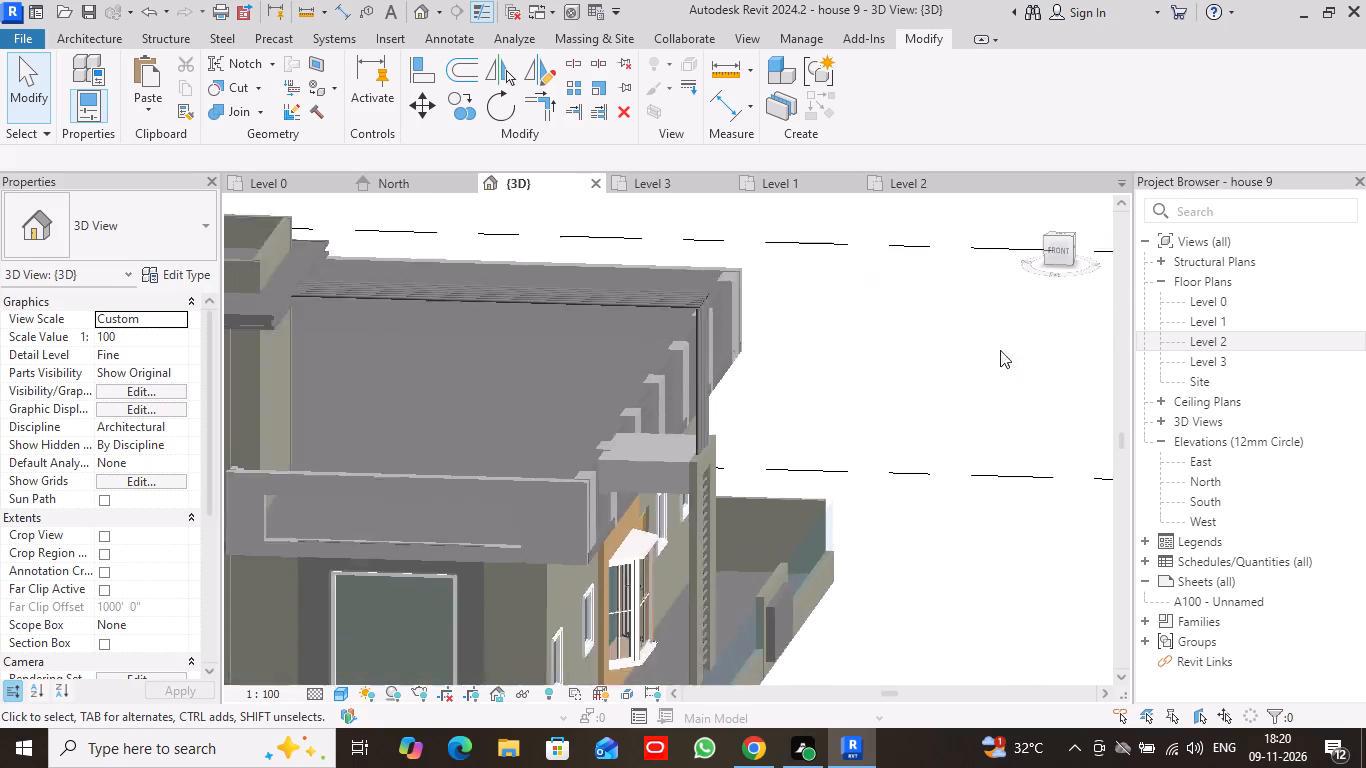
scroll(1031, 343, down, 4)
click(789, 727)
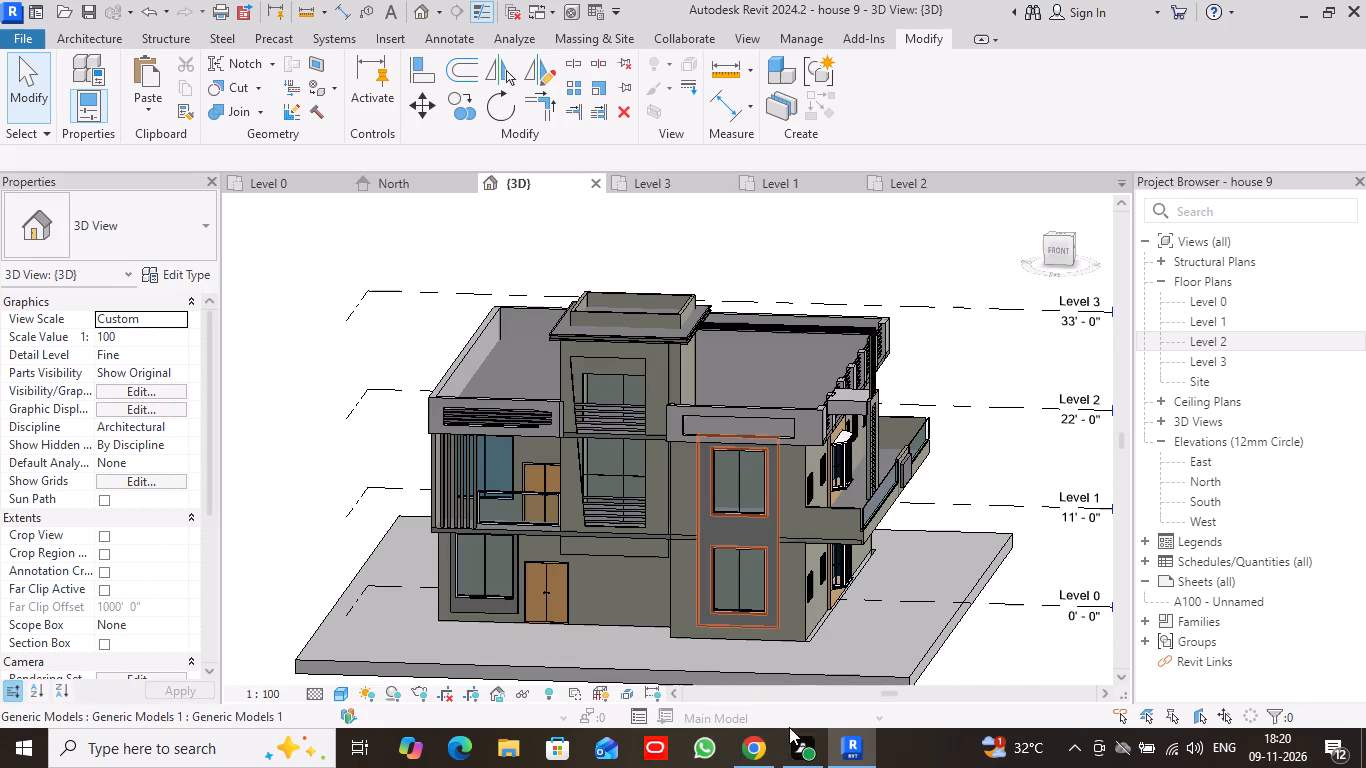
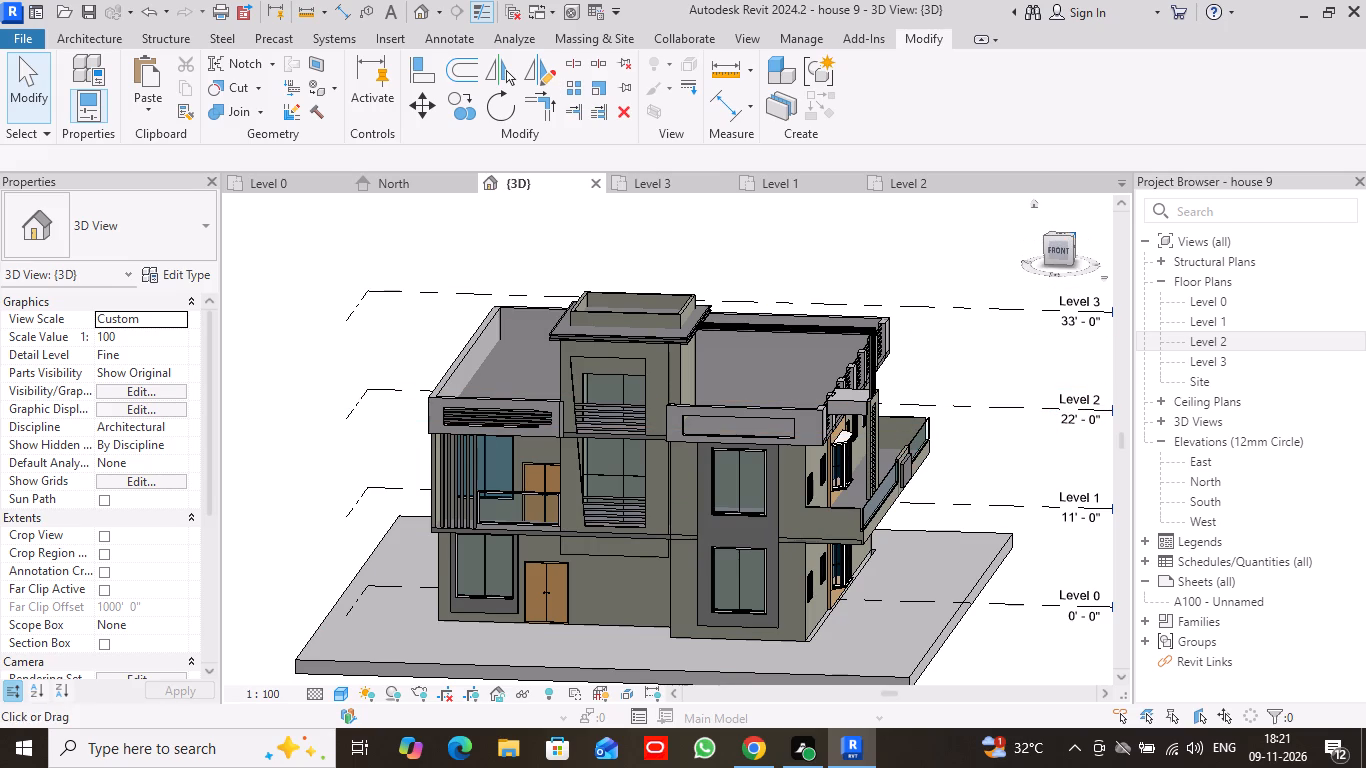
Examine the whole house in 3D from its front corner, taking in the stair-tower bars, parapet and side balcony.
drag(1073, 237, 1018, 238)
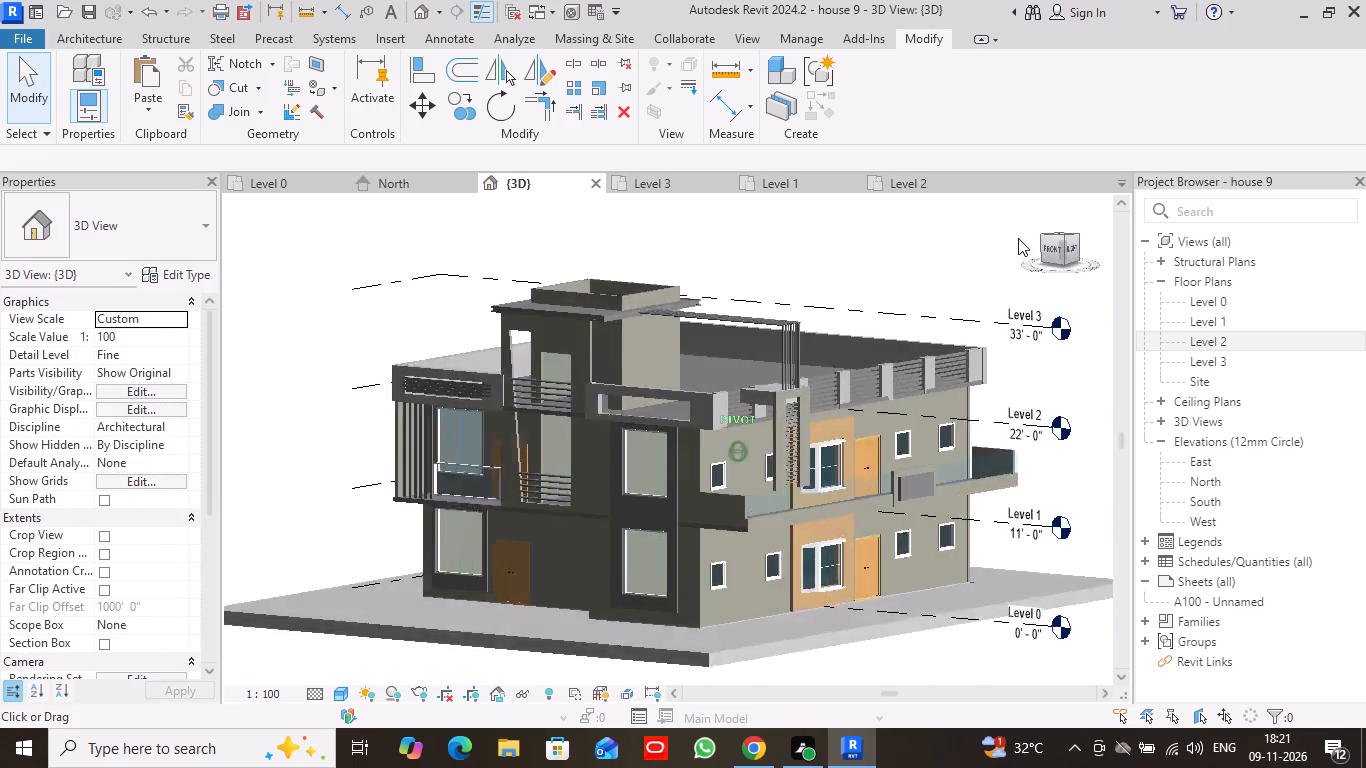
drag(1018, 238, 1055, 277)
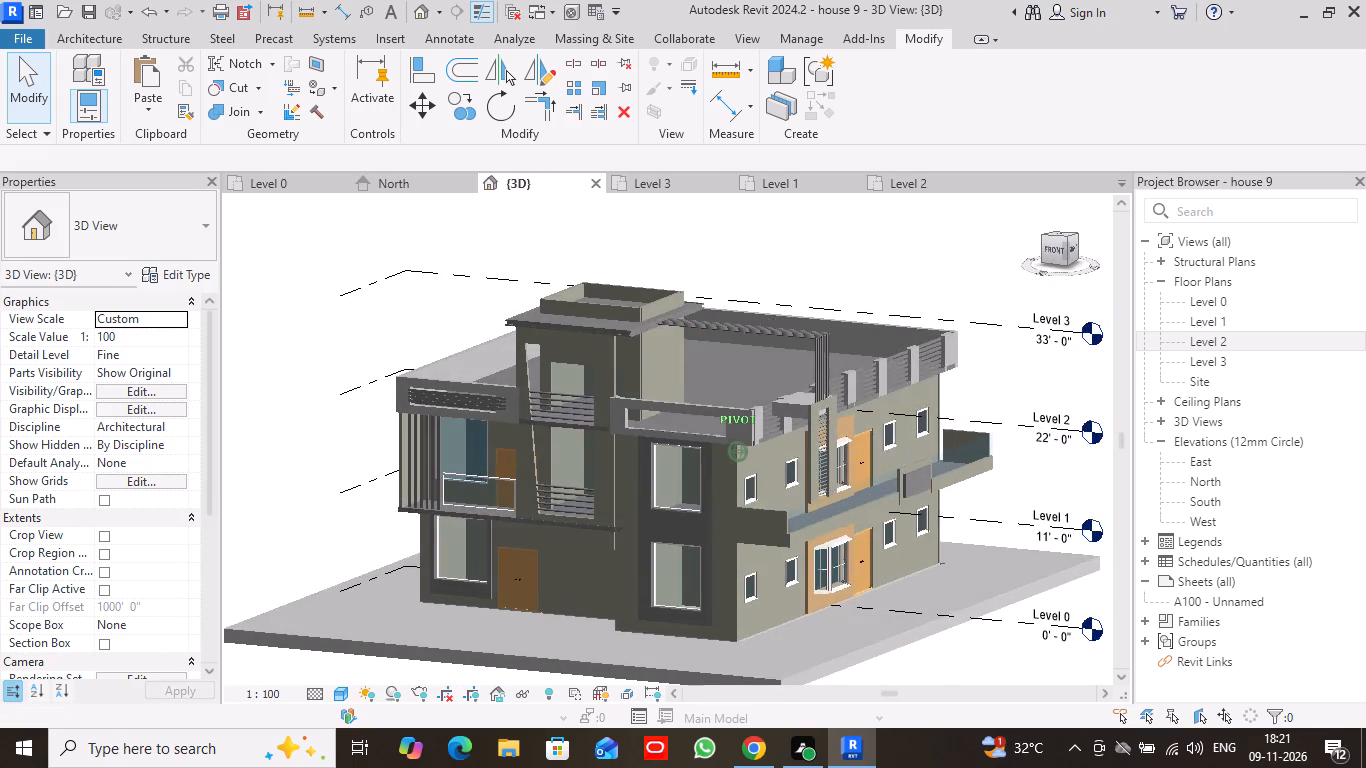
scroll(678, 538, up, 2)
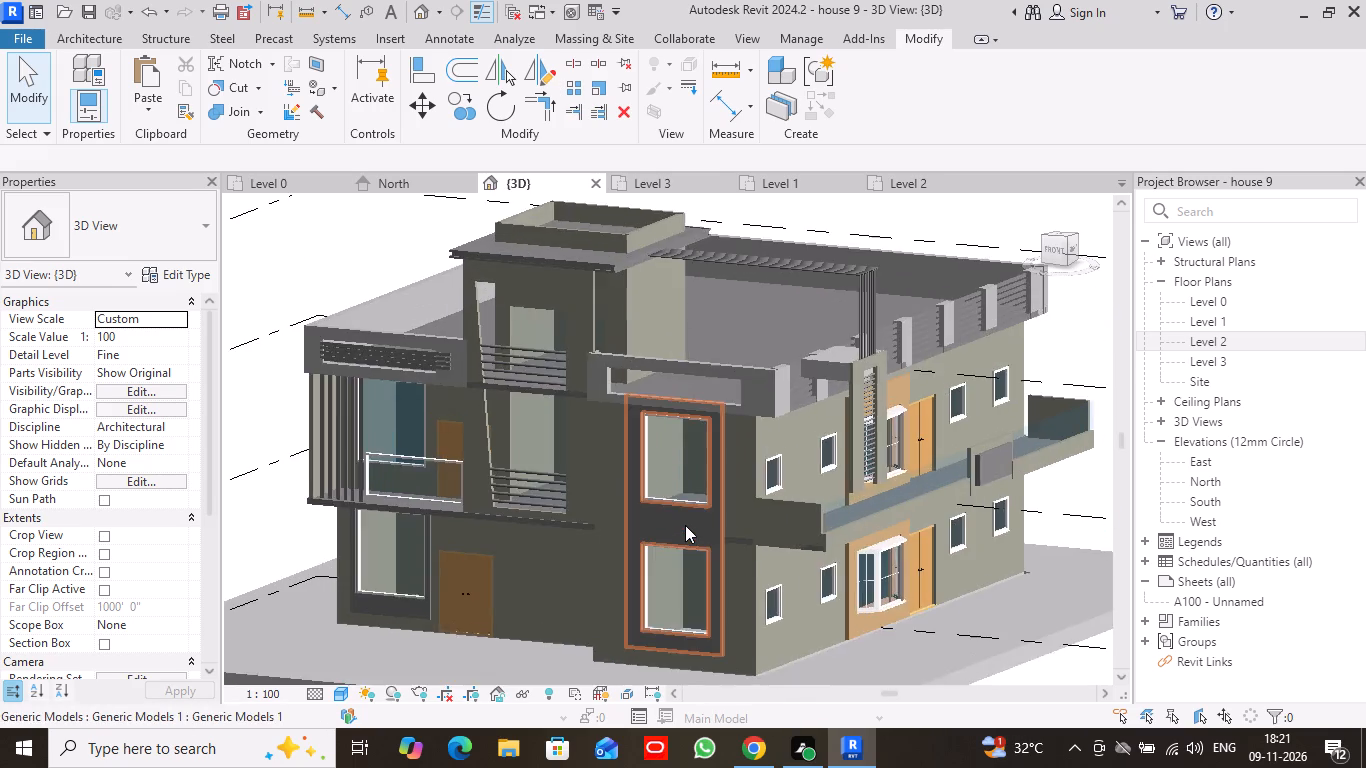
scroll(685, 525, down, 3)
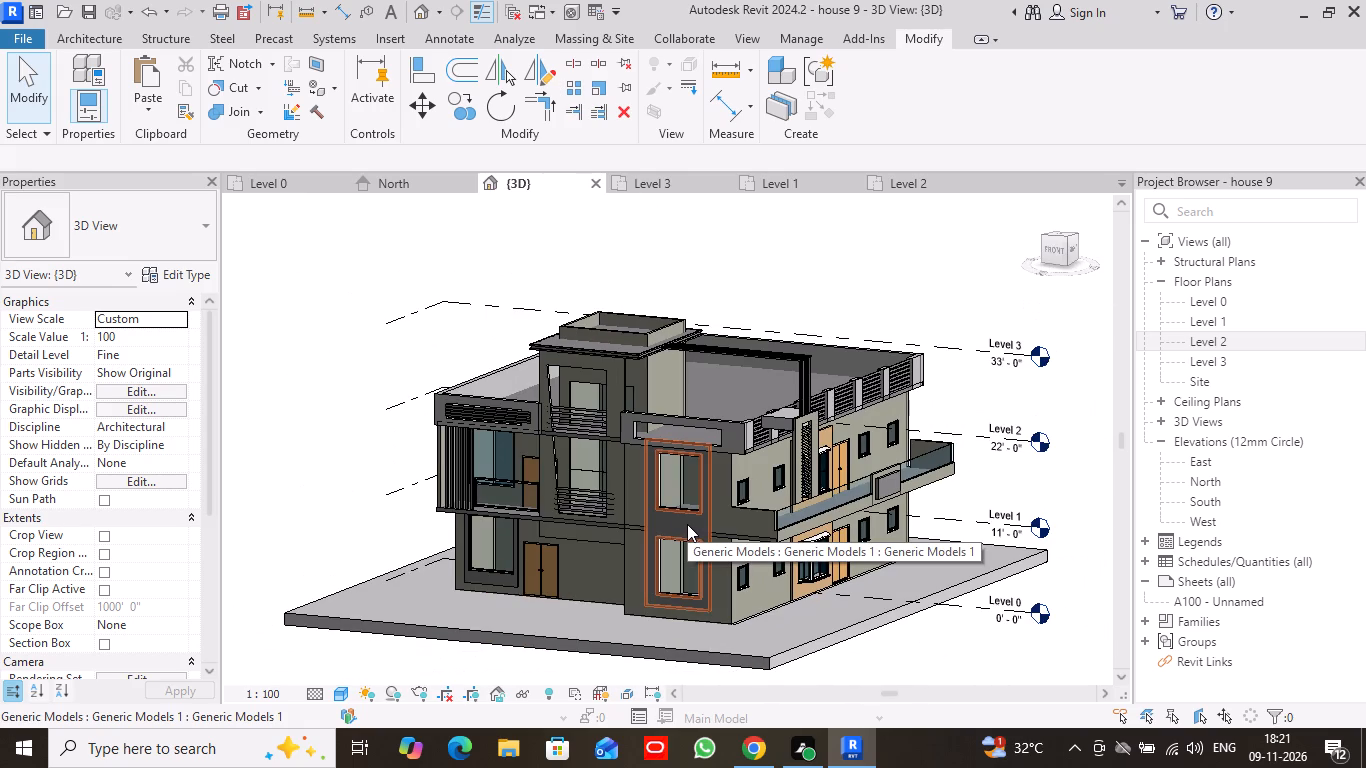
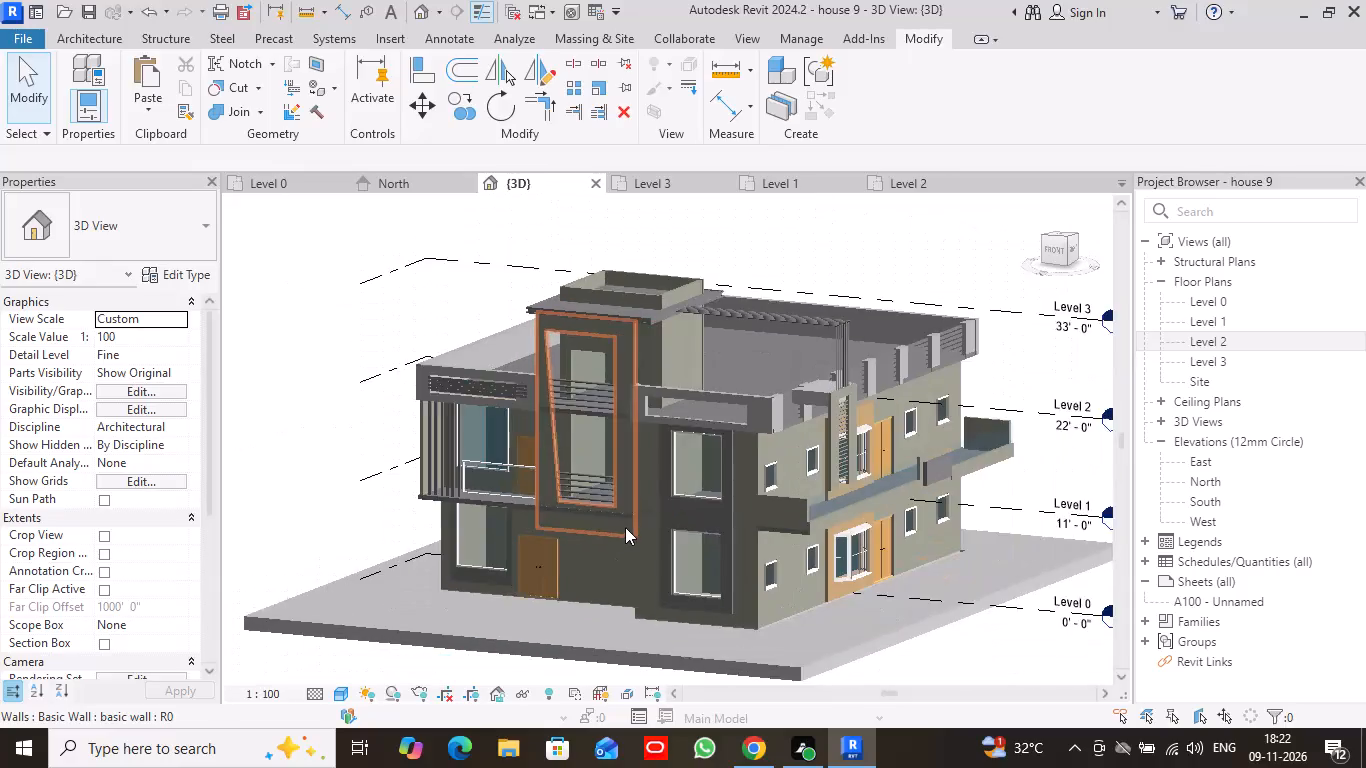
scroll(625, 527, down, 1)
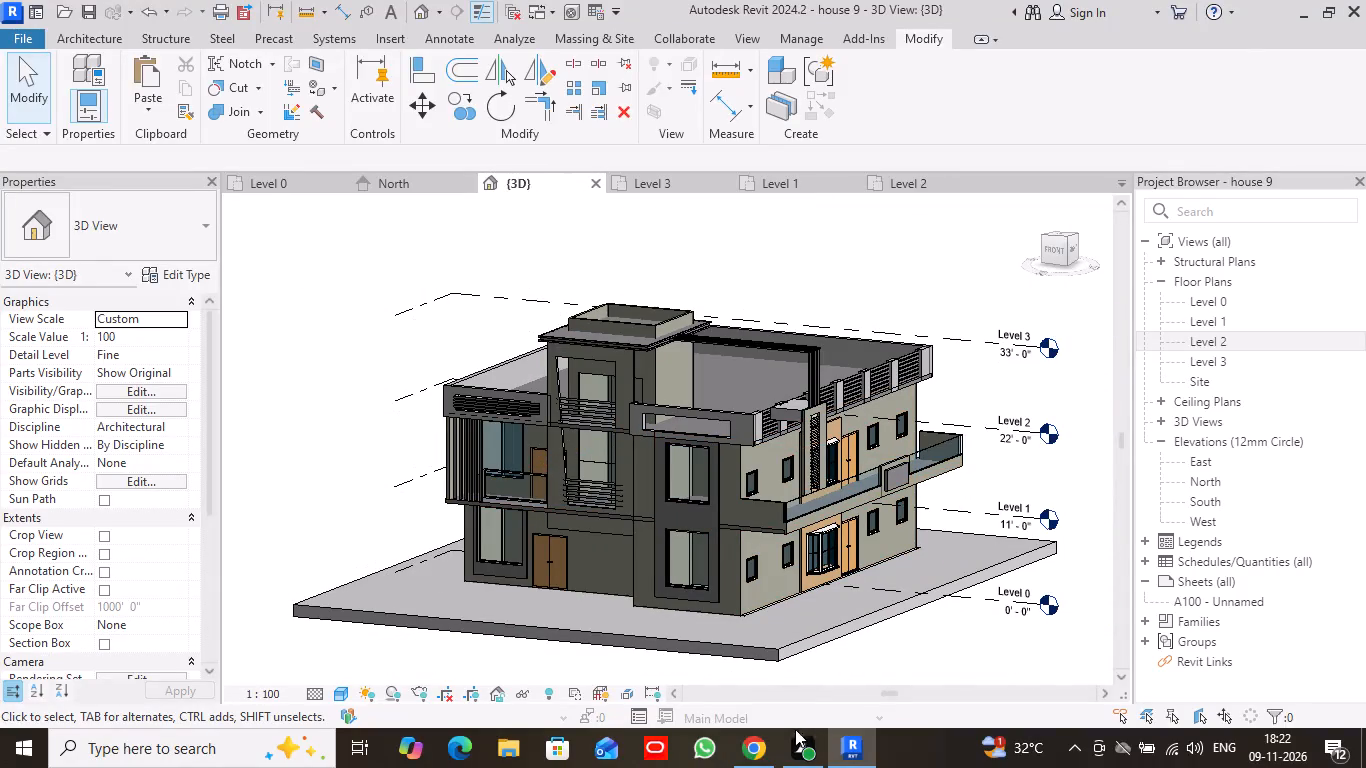
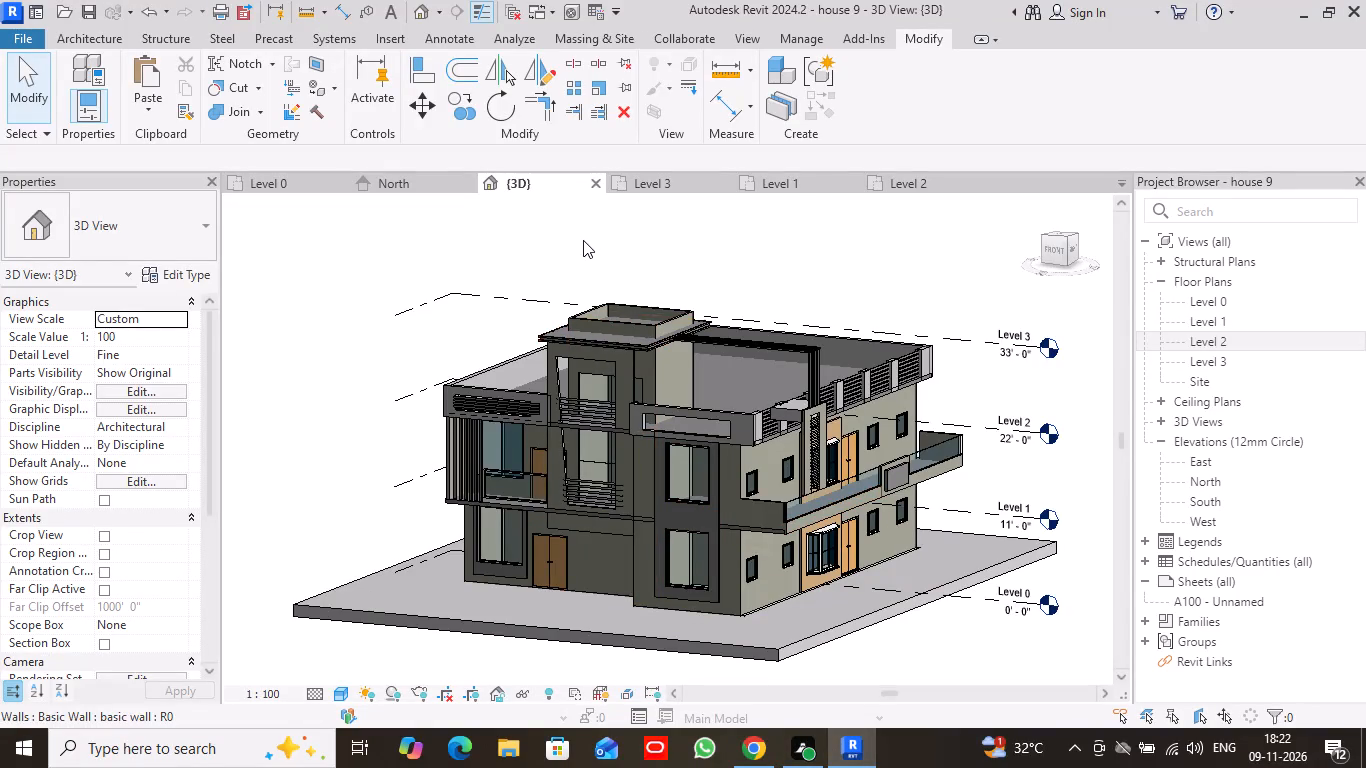
Examine the whole house exterior in 3D from the front-right corner, including the roof, stair tower and side facade.
scroll(582, 242, up, 2)
scroll(582, 242, down, 2)
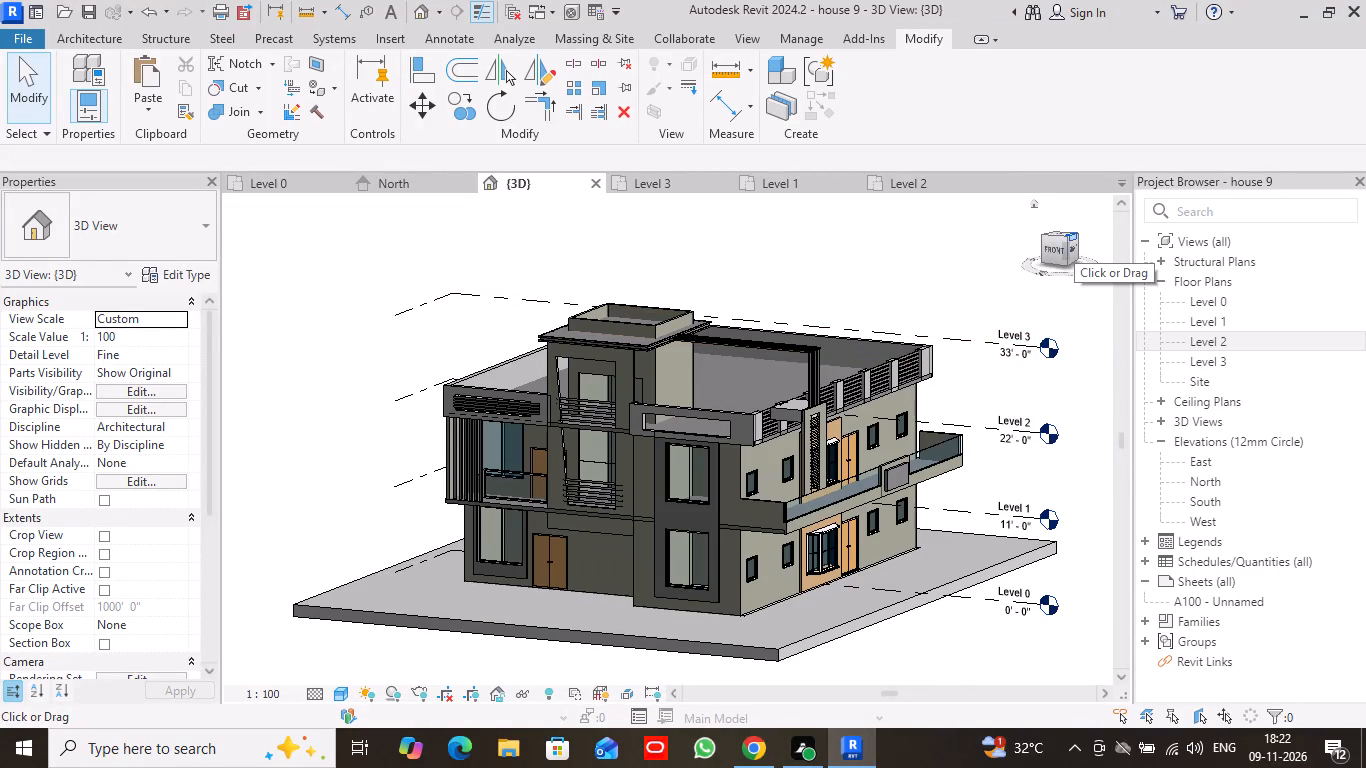
drag(1074, 236, 1032, 248)
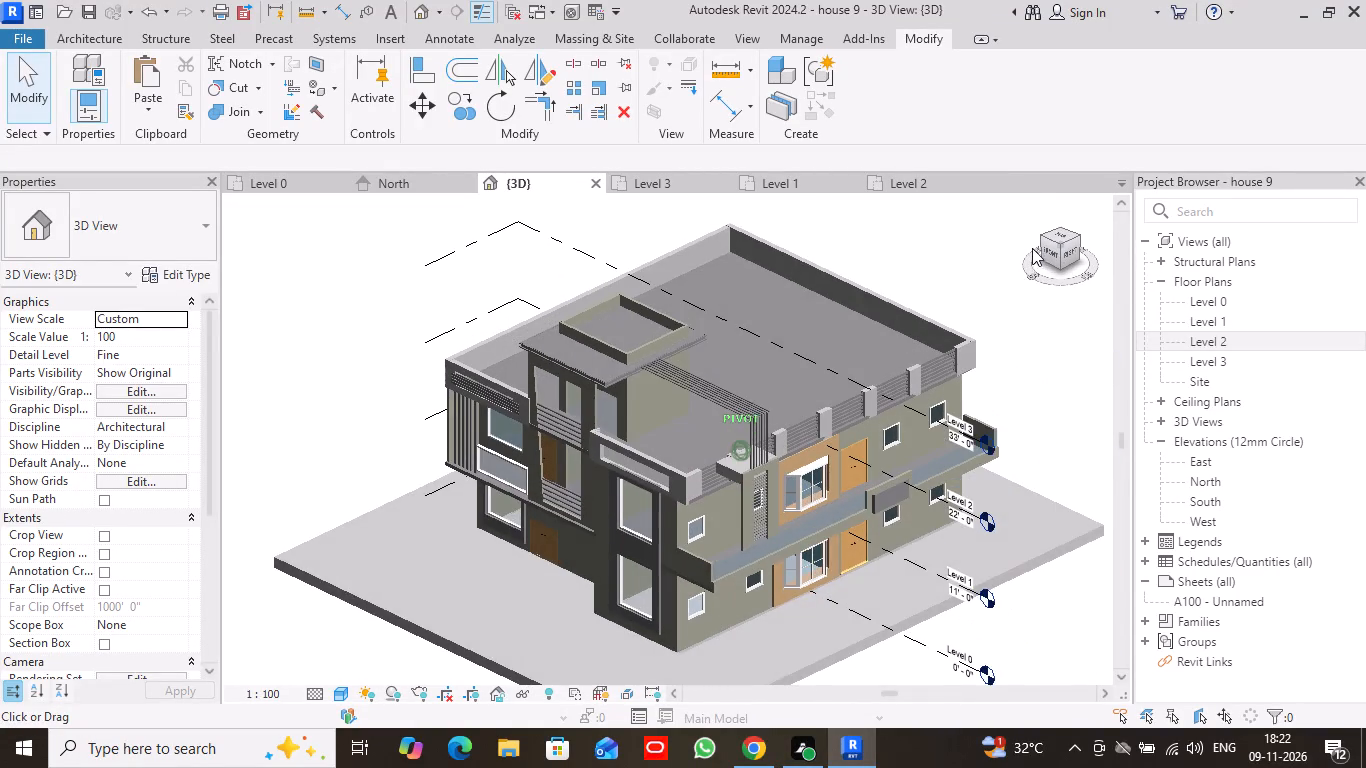
drag(1032, 248, 1027, 237)
scroll(906, 368, down, 2)
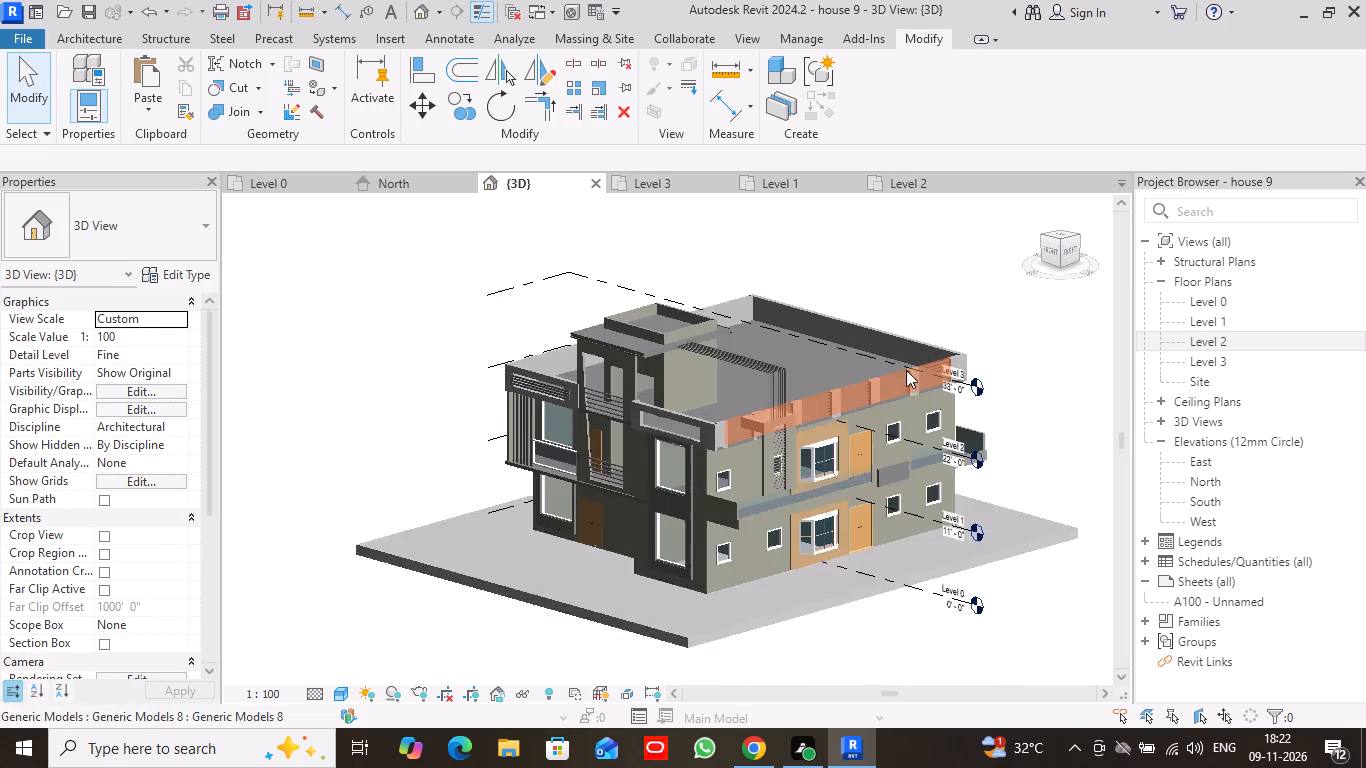
middle_drag(762, 608, 809, 604)
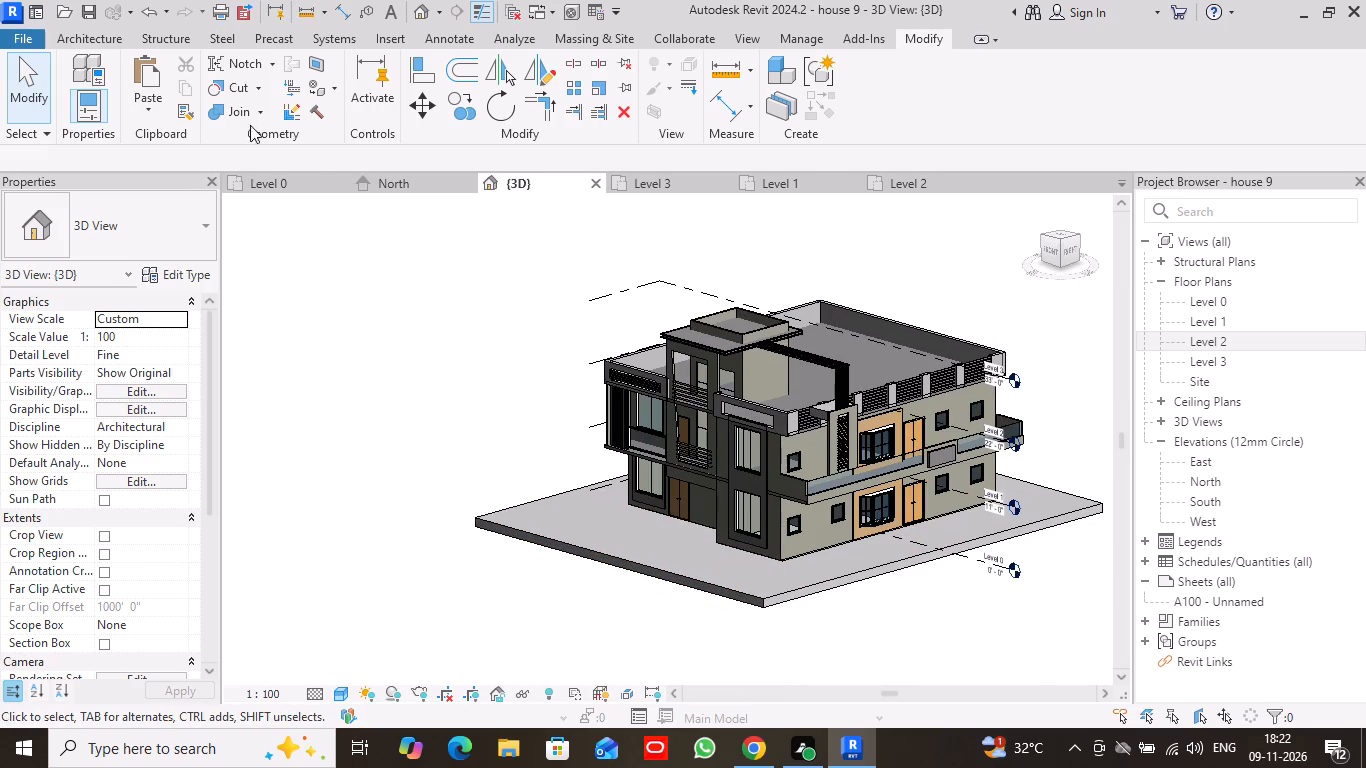
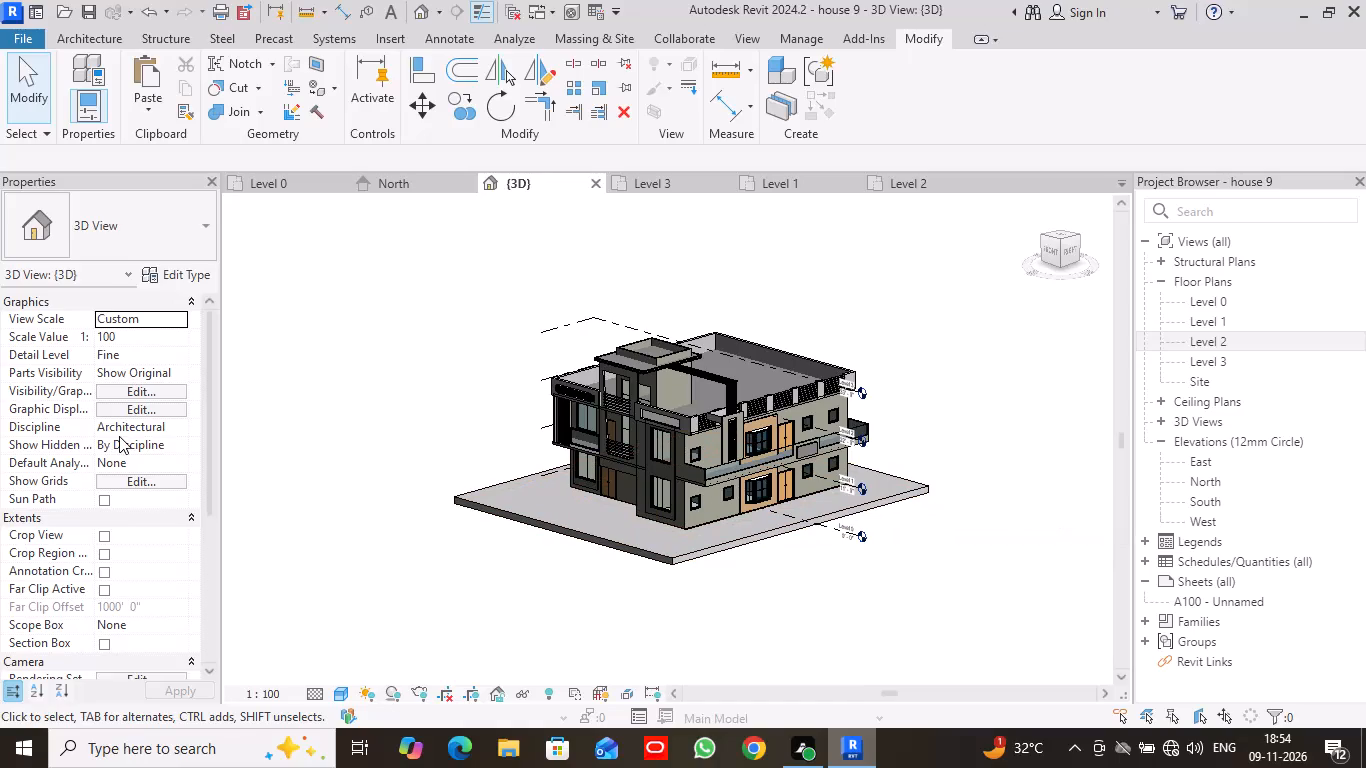
Examine the house in 3D from several corners, ending close on the ground-floor entrance facade.
scroll(734, 556, up, 4)
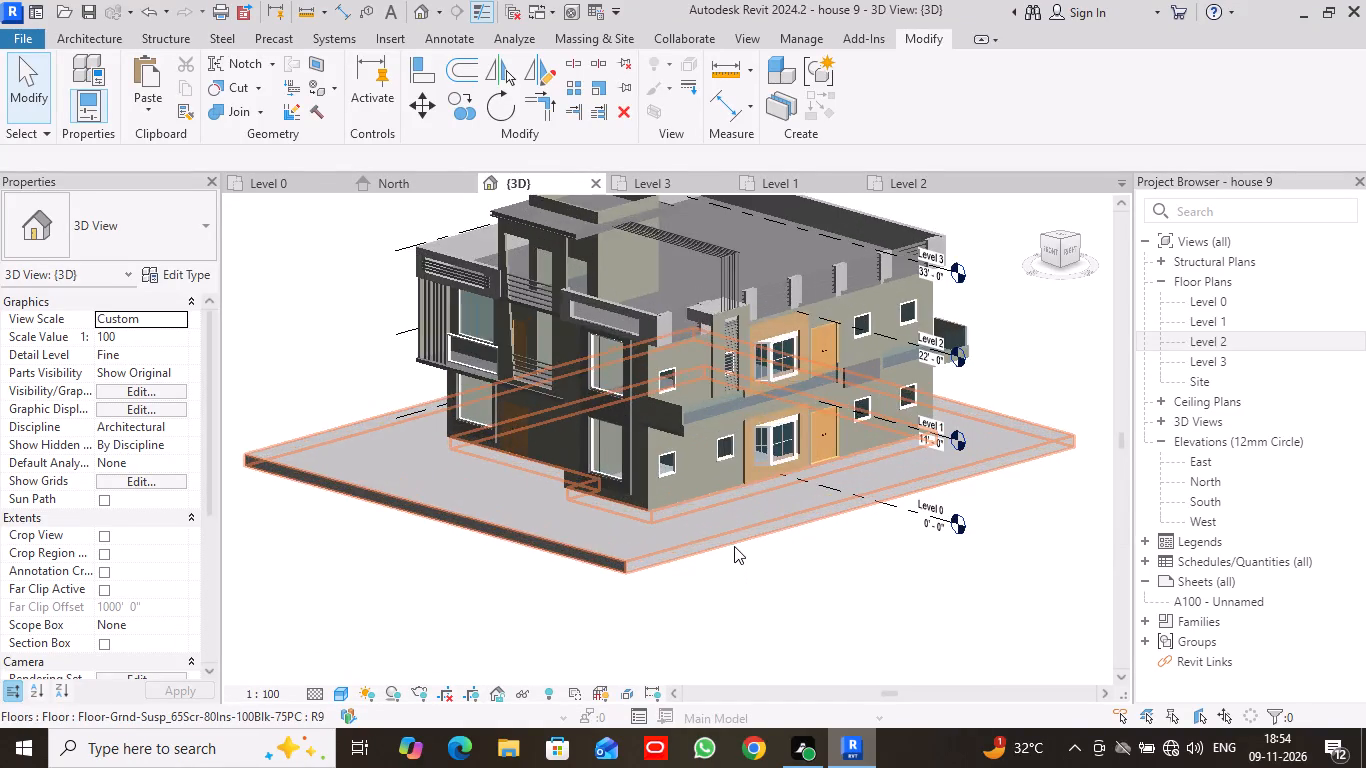
scroll(734, 546, down, 3)
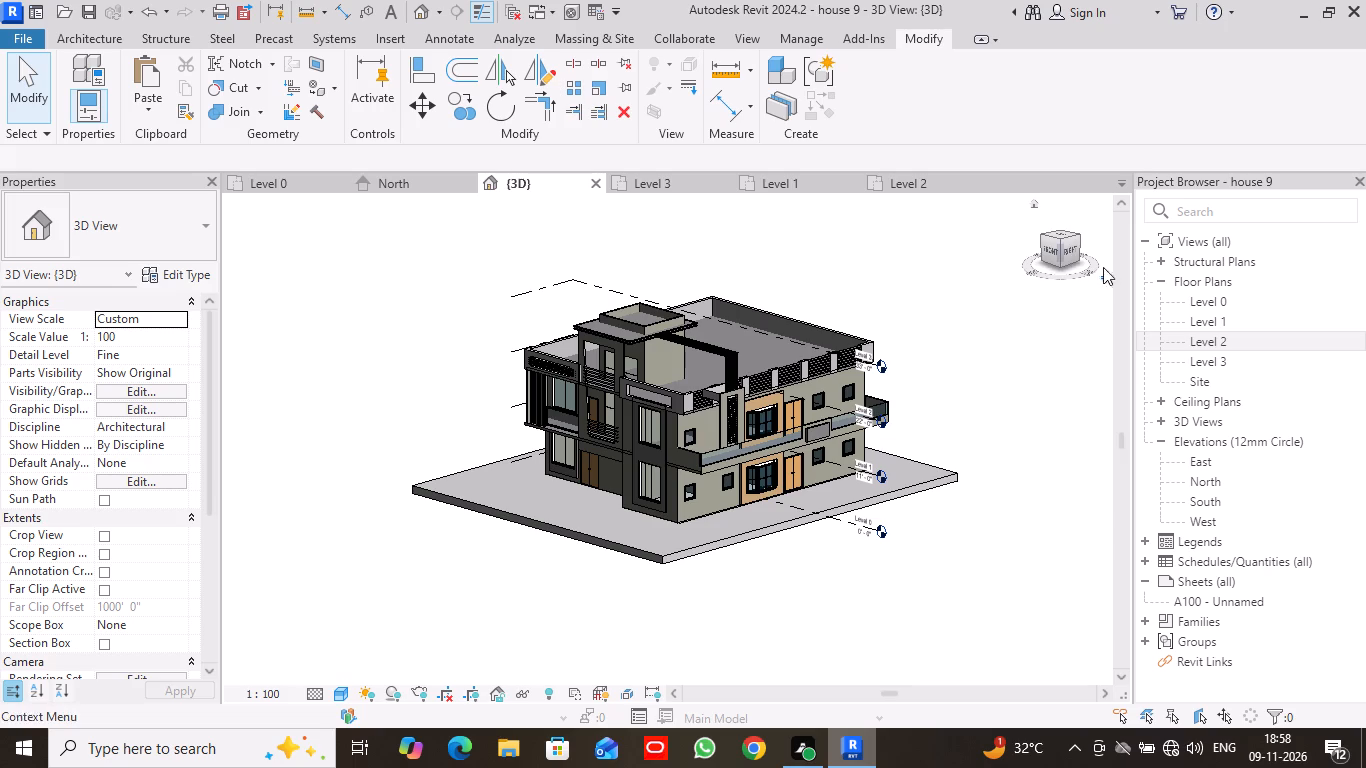
drag(1040, 244, 1076, 254)
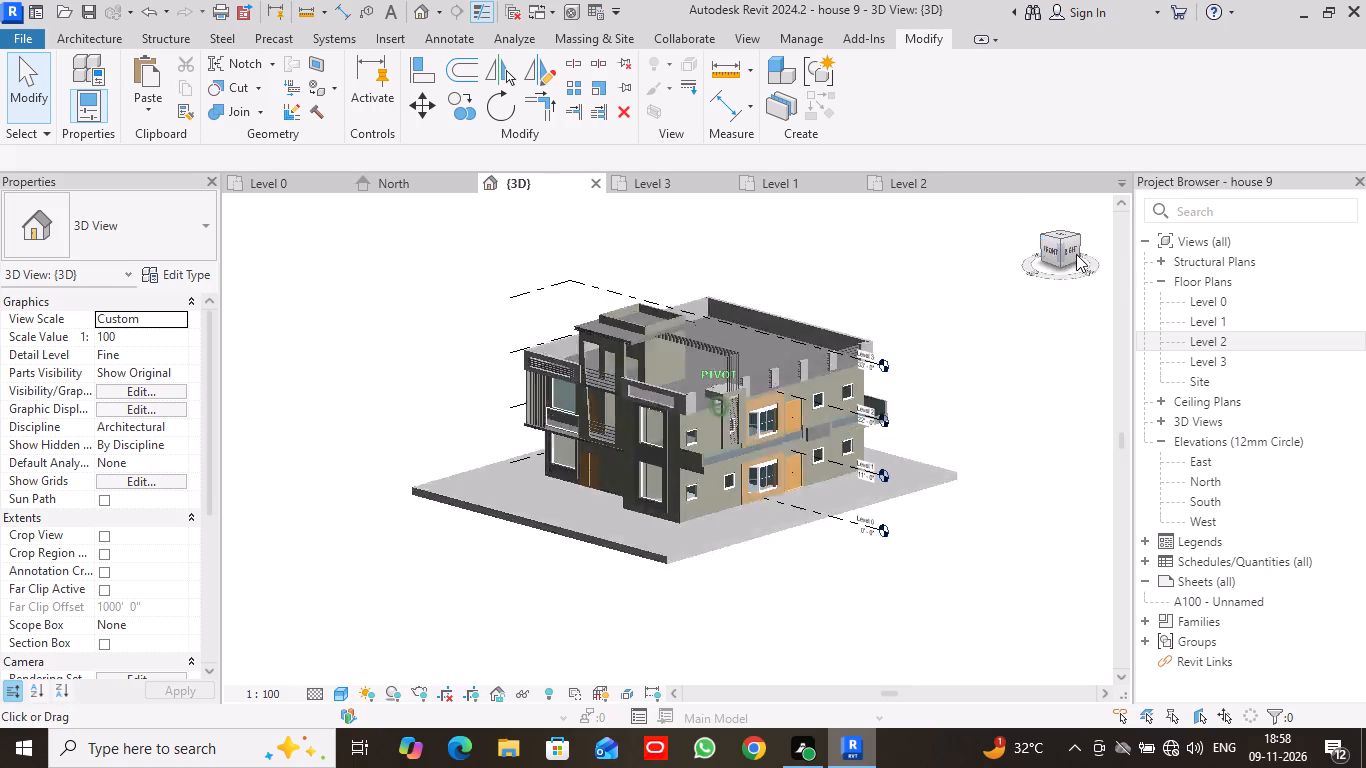
drag(1076, 254, 410, 223)
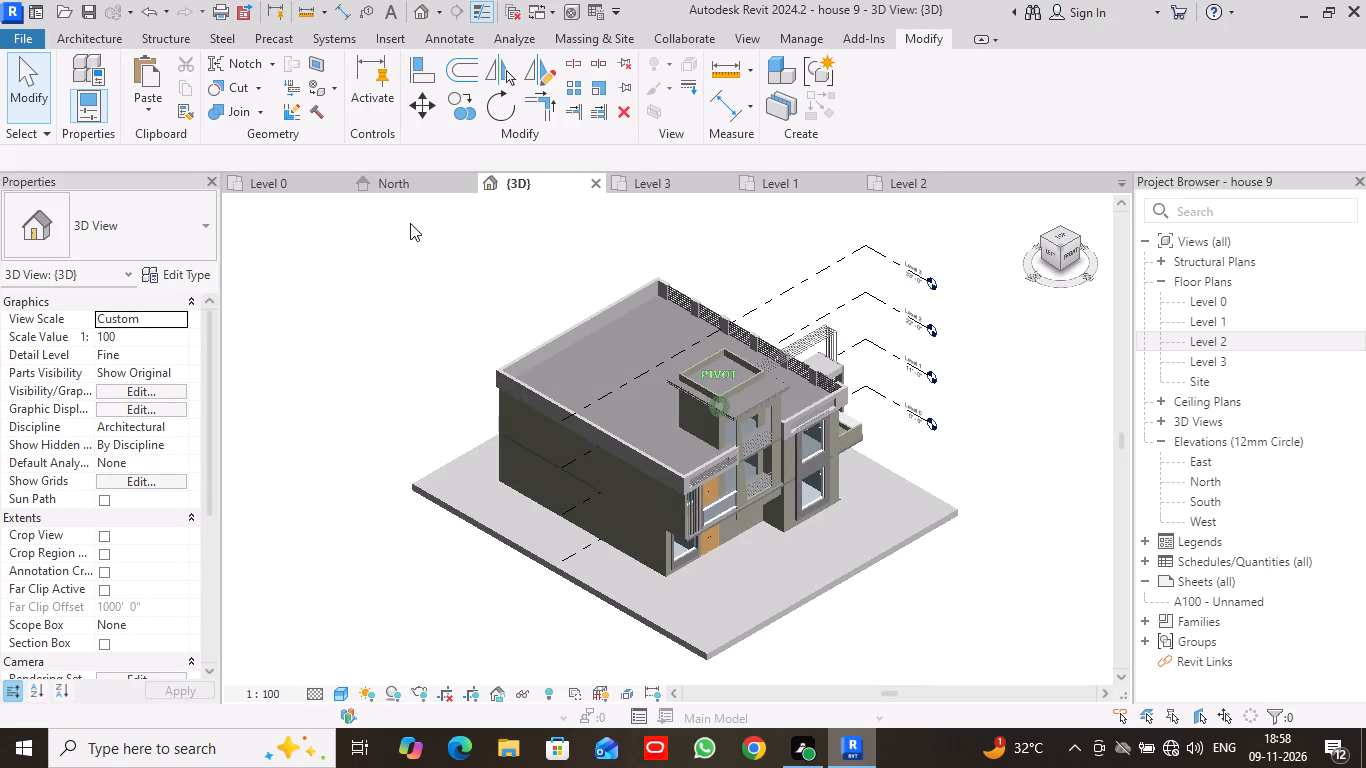
drag(410, 223, 408, 210)
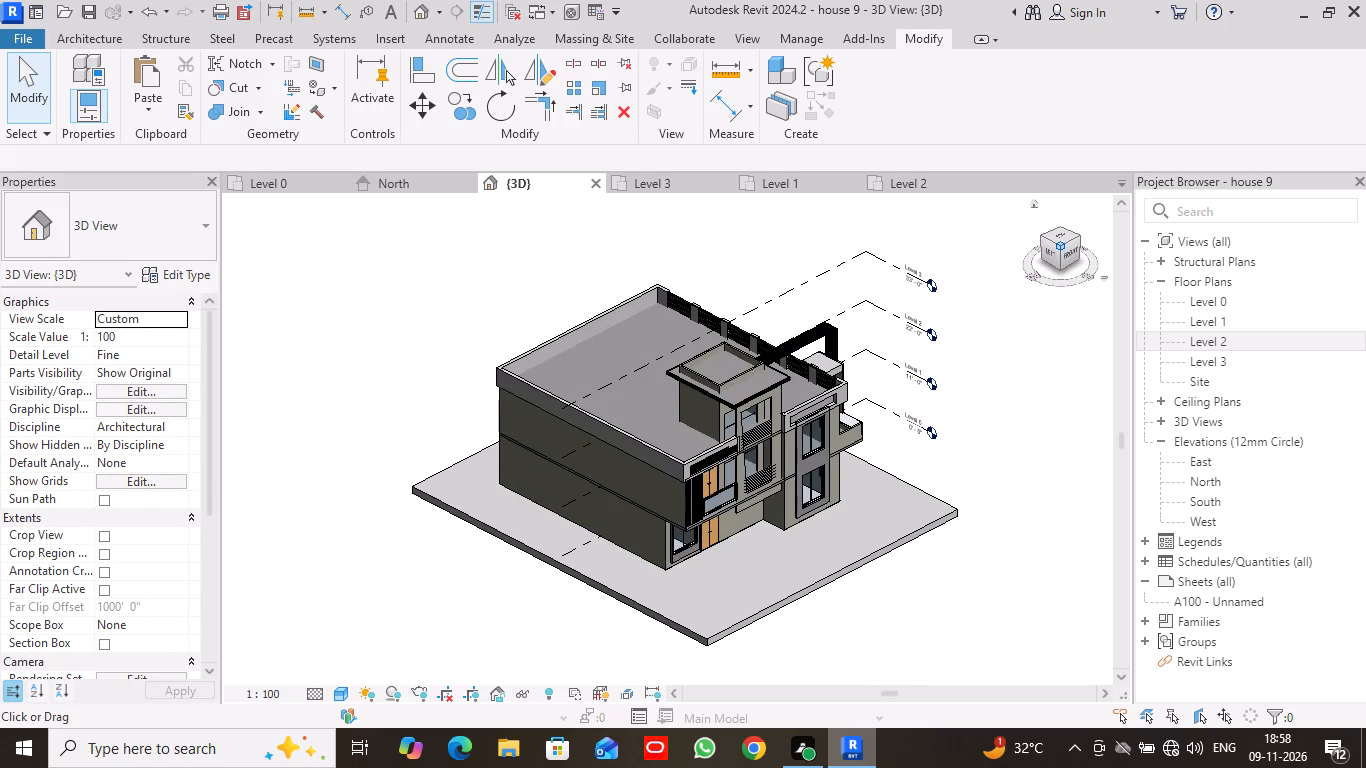
drag(1058, 246, 1037, 231)
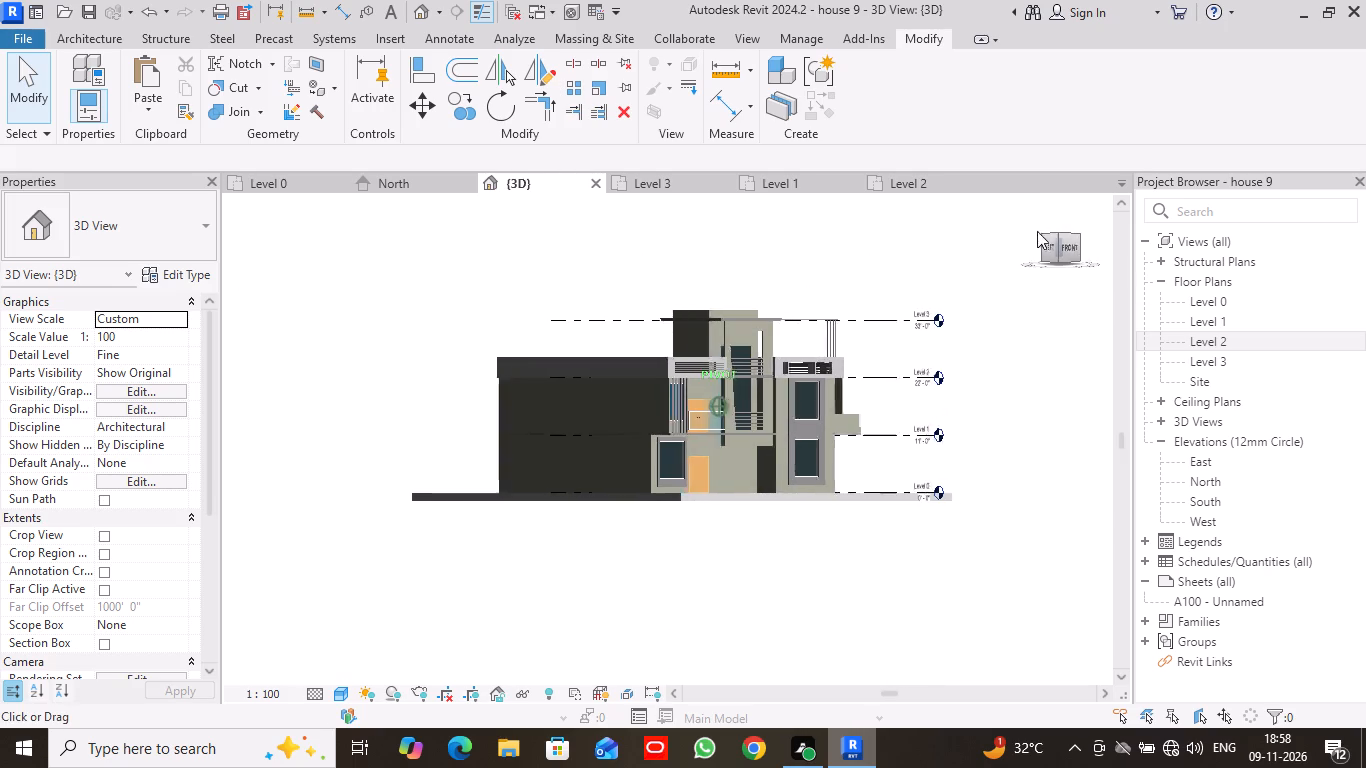
drag(1037, 231, 1035, 257)
scroll(747, 523, up, 7)
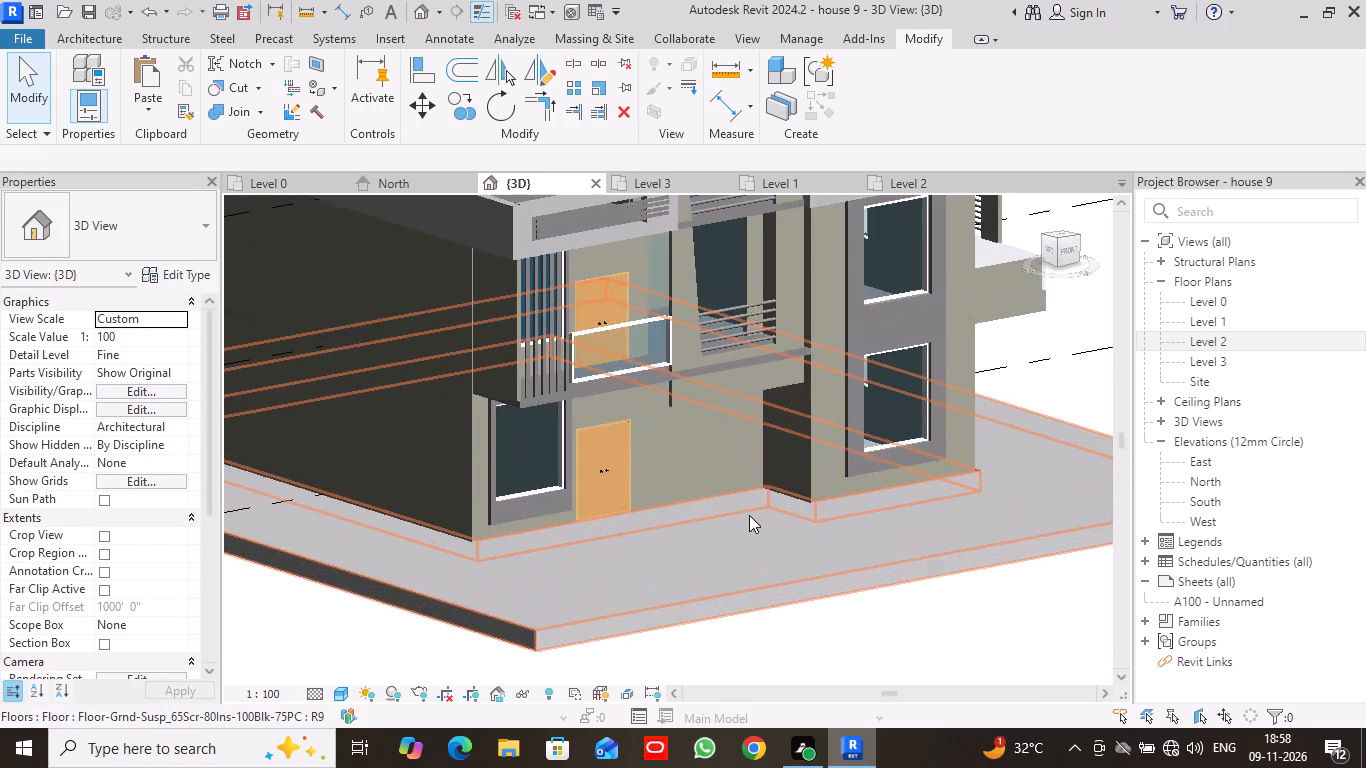
scroll(749, 515, up, 4)
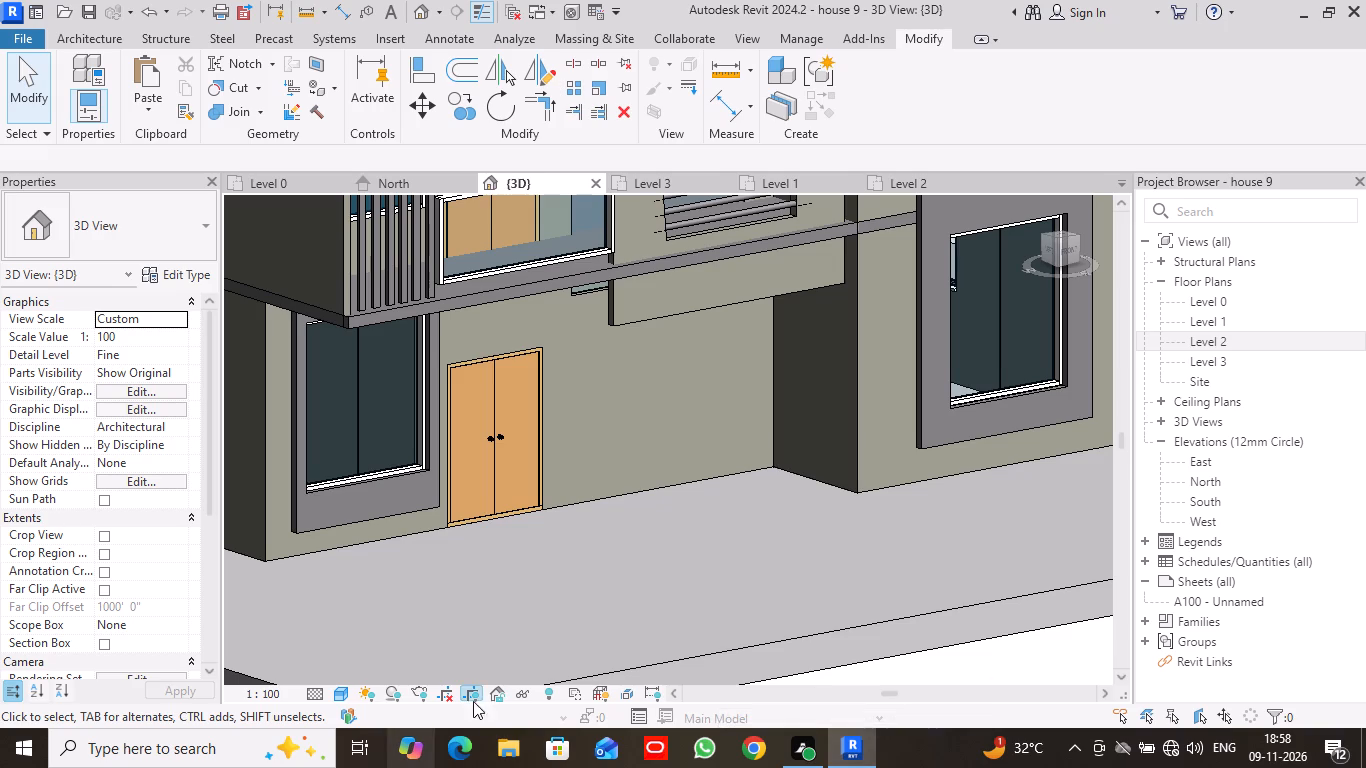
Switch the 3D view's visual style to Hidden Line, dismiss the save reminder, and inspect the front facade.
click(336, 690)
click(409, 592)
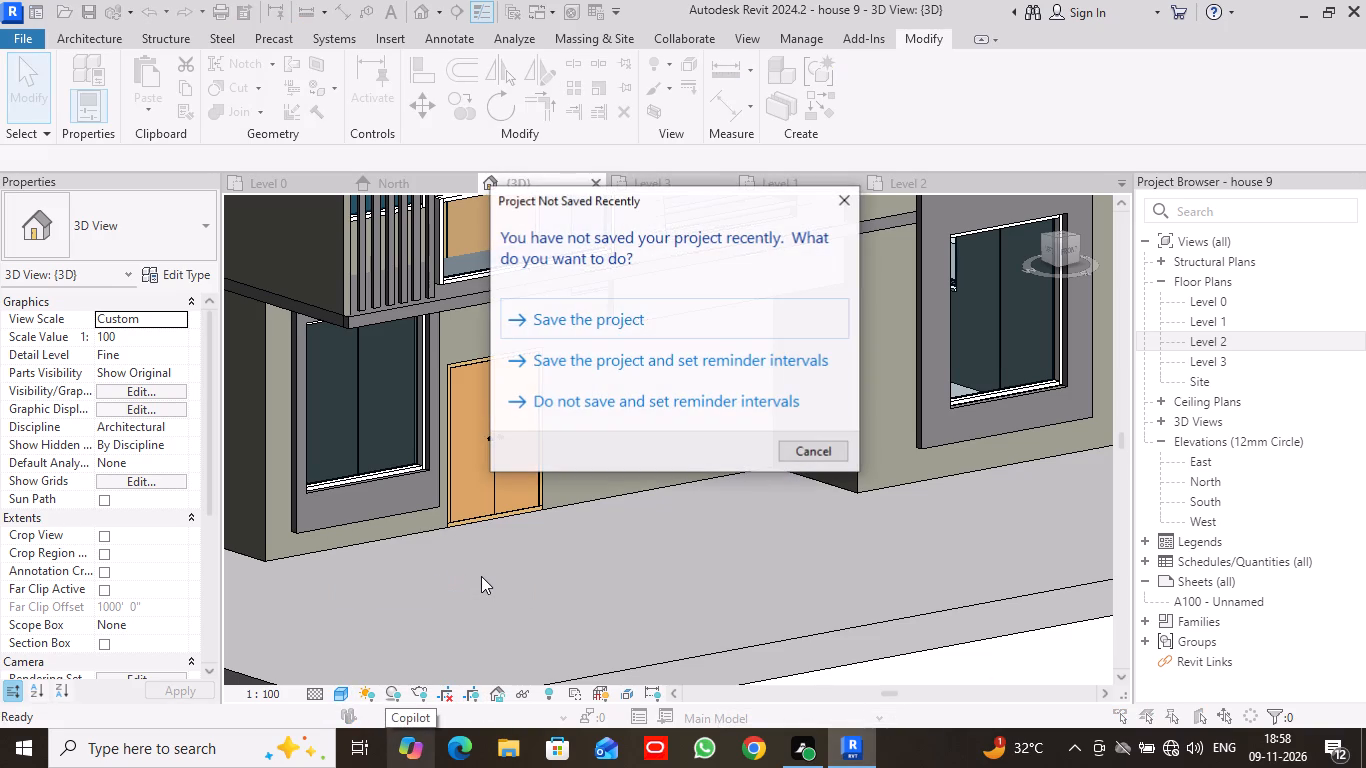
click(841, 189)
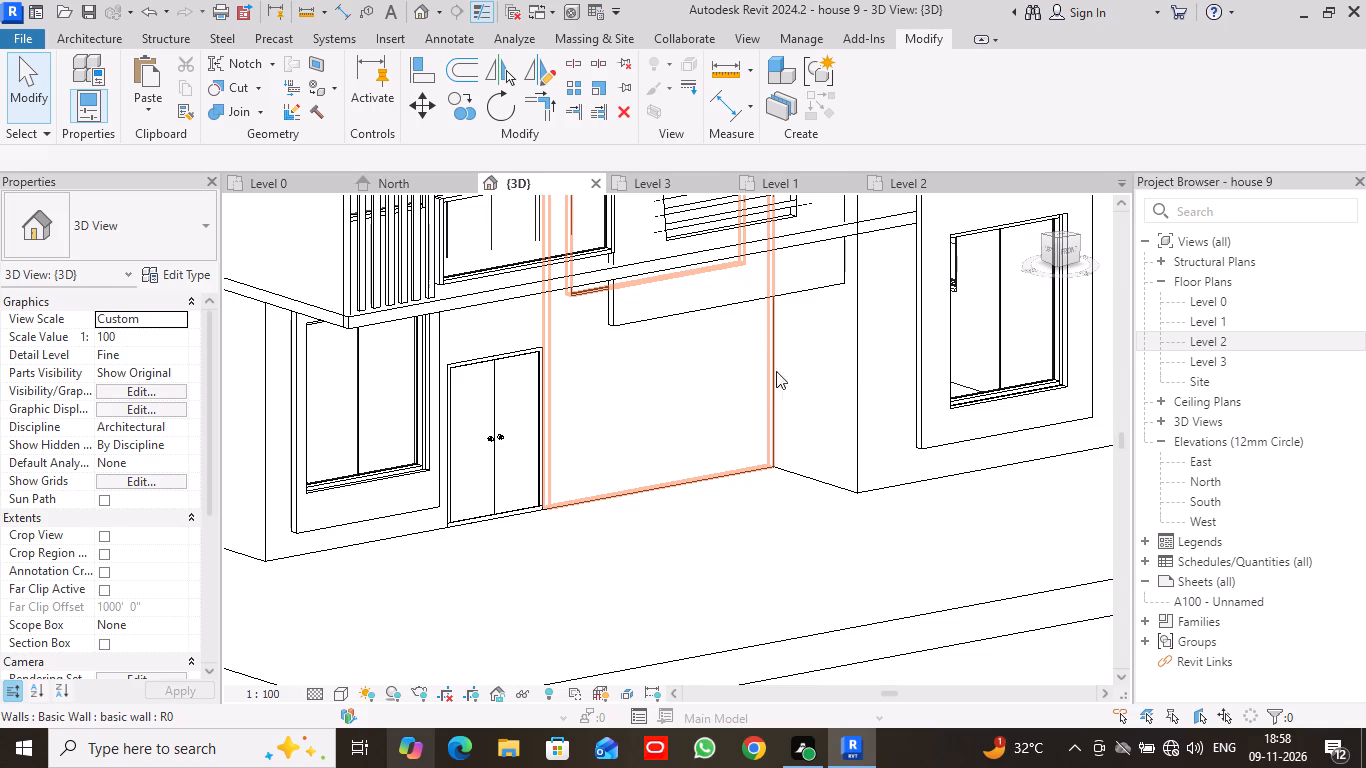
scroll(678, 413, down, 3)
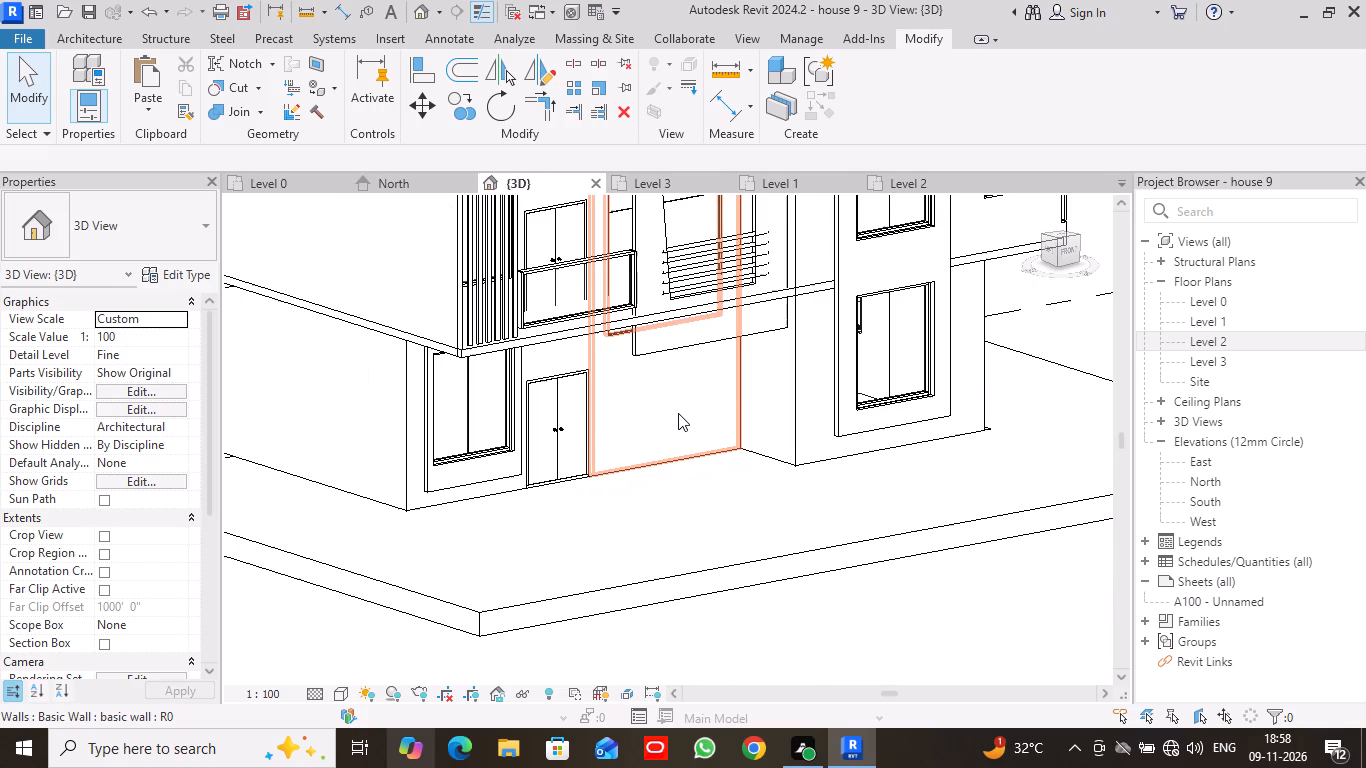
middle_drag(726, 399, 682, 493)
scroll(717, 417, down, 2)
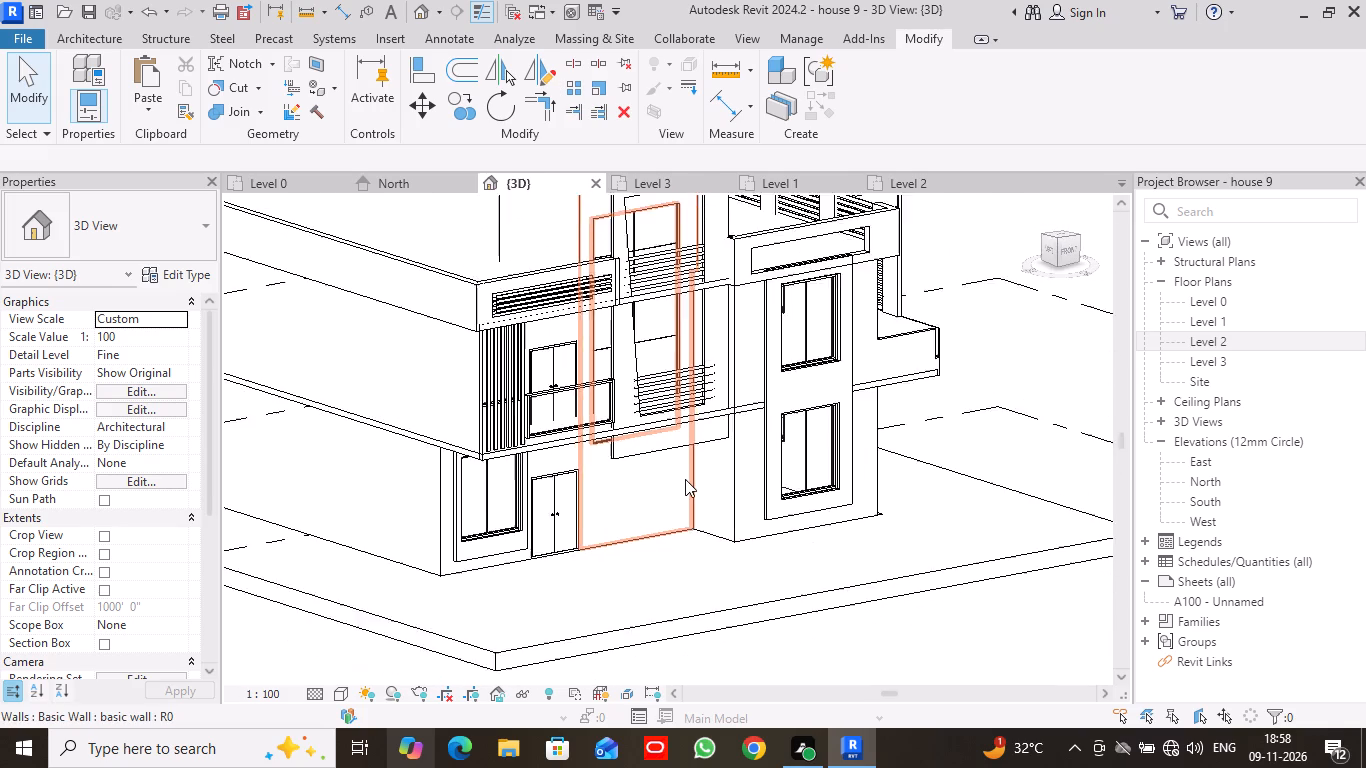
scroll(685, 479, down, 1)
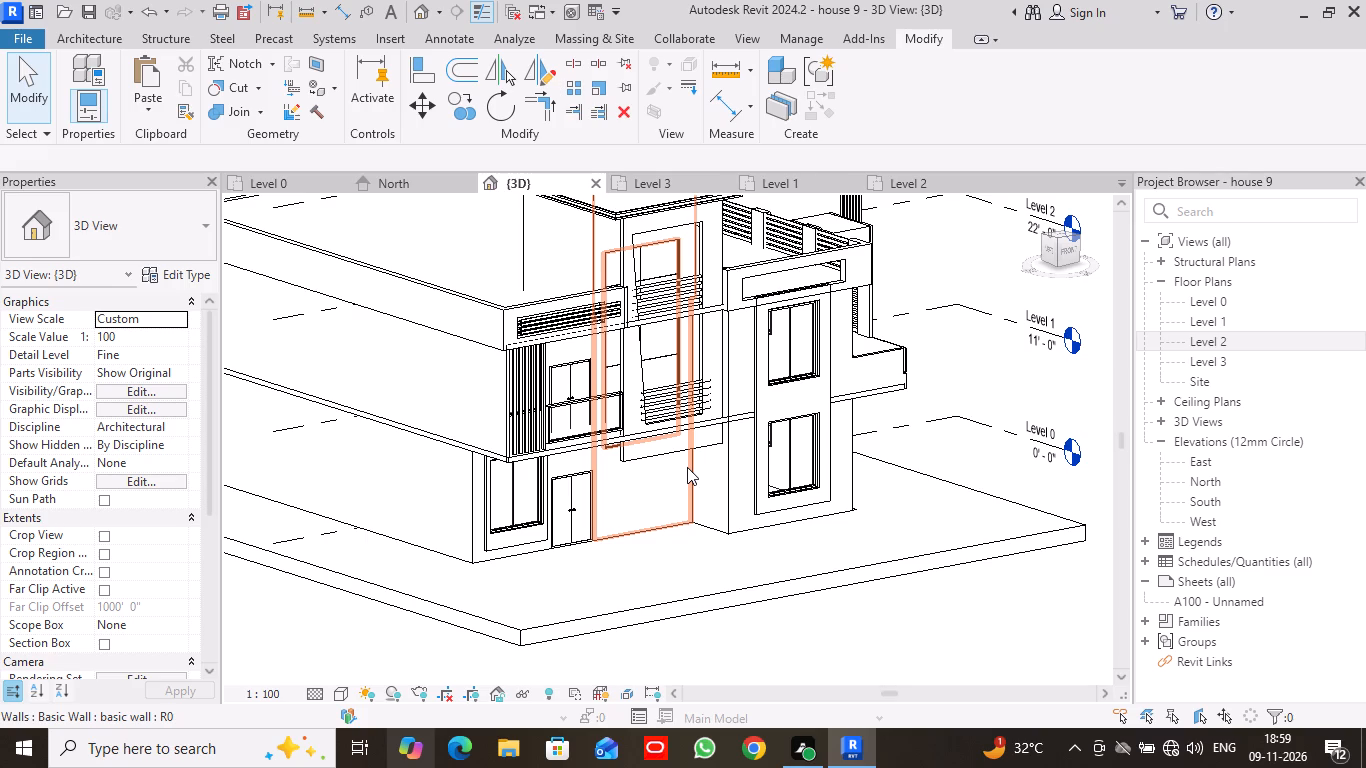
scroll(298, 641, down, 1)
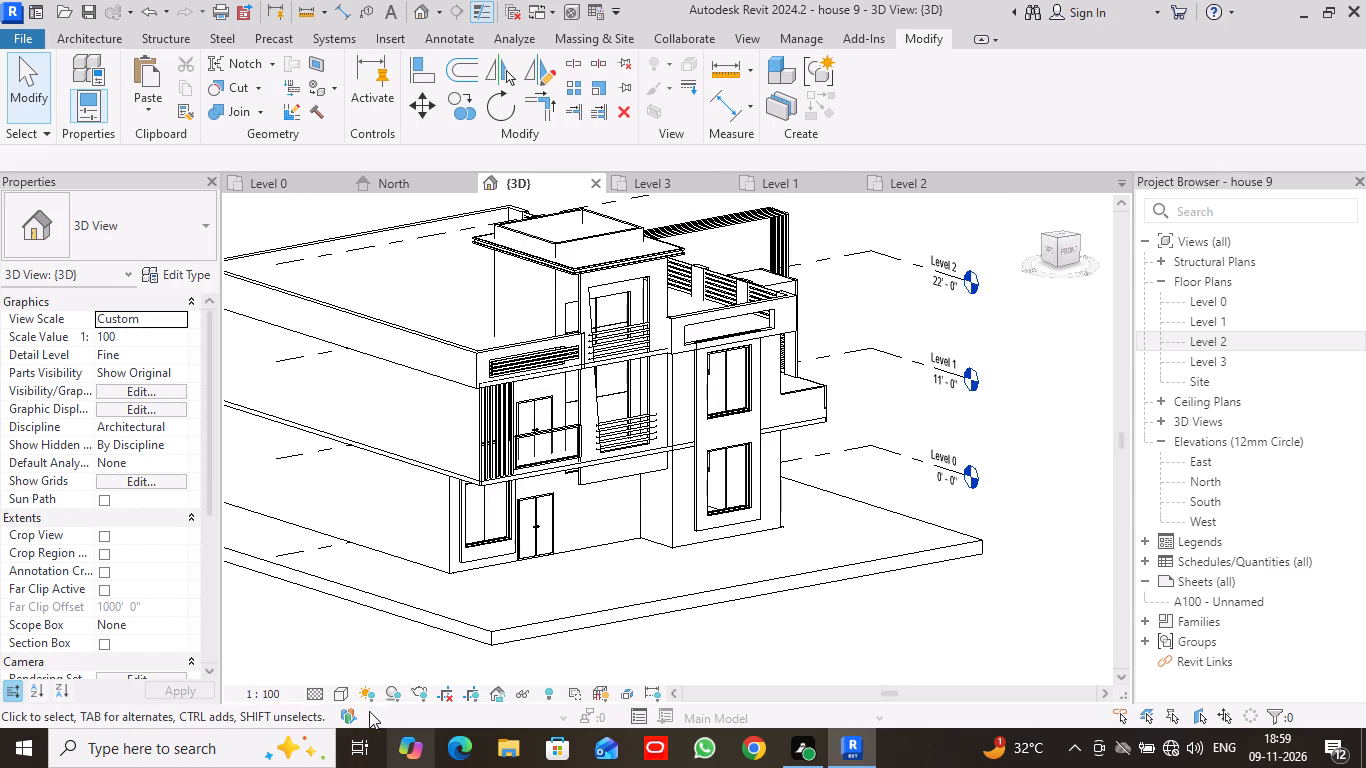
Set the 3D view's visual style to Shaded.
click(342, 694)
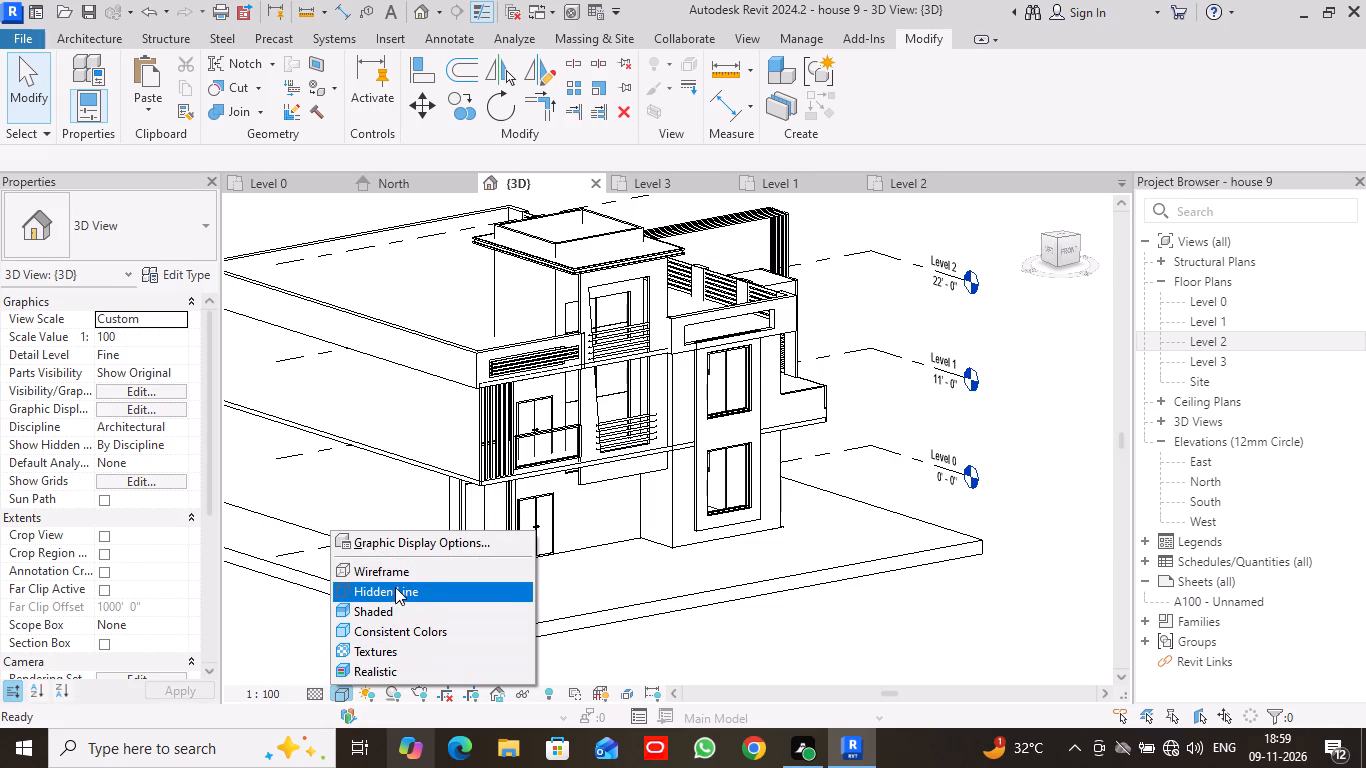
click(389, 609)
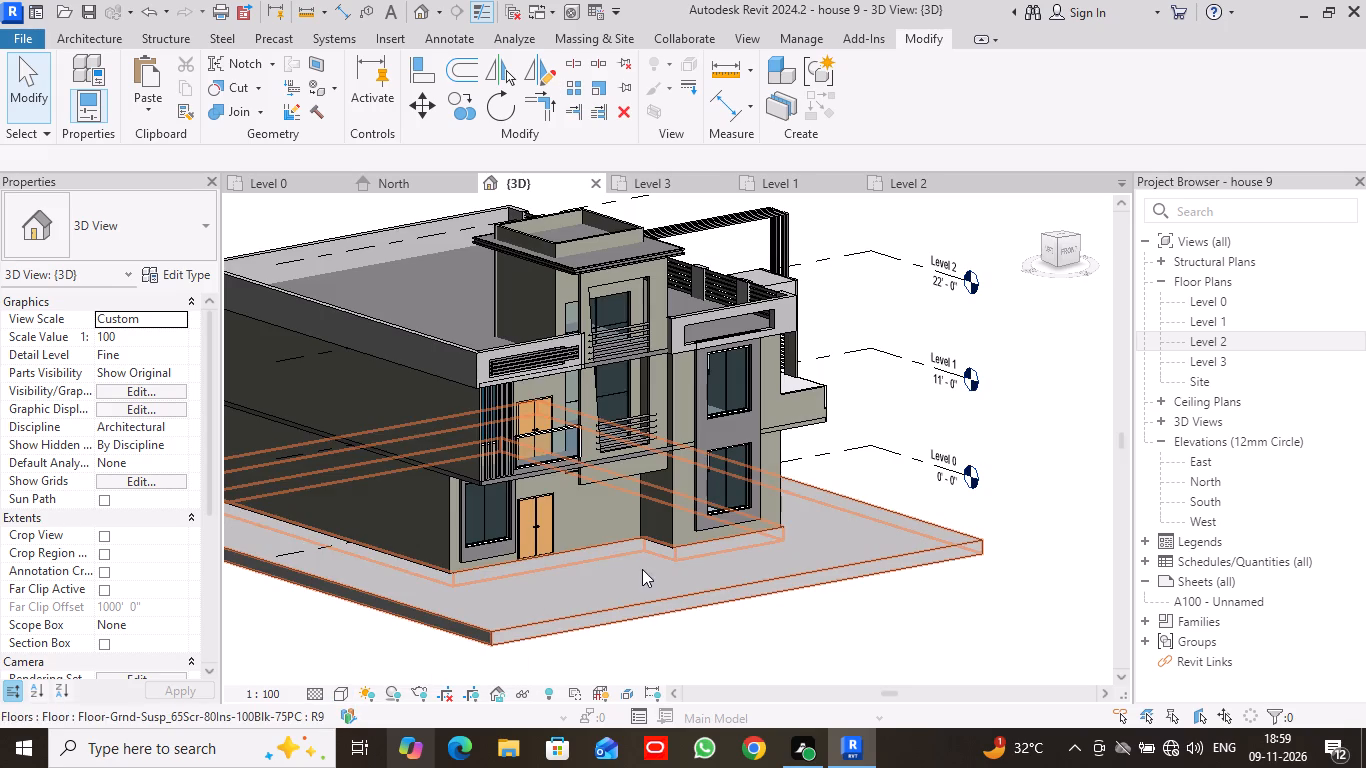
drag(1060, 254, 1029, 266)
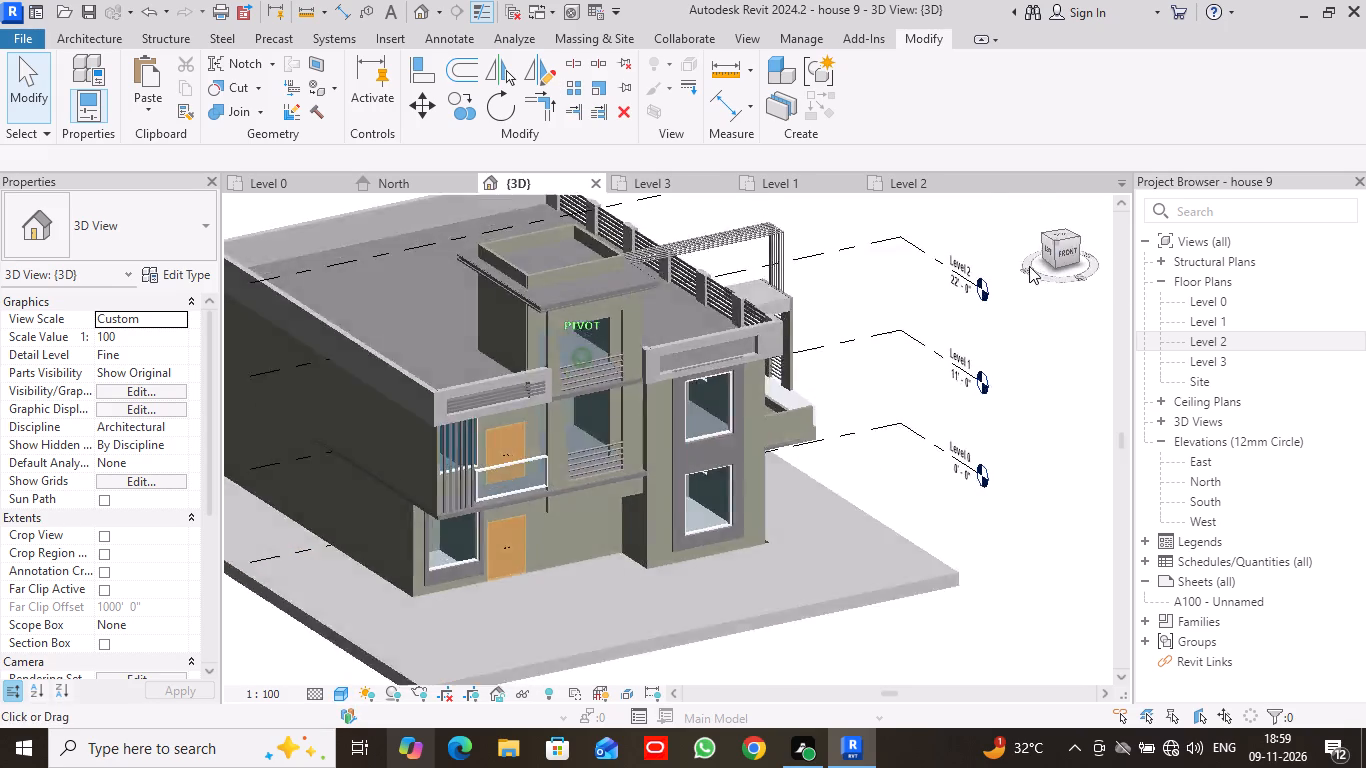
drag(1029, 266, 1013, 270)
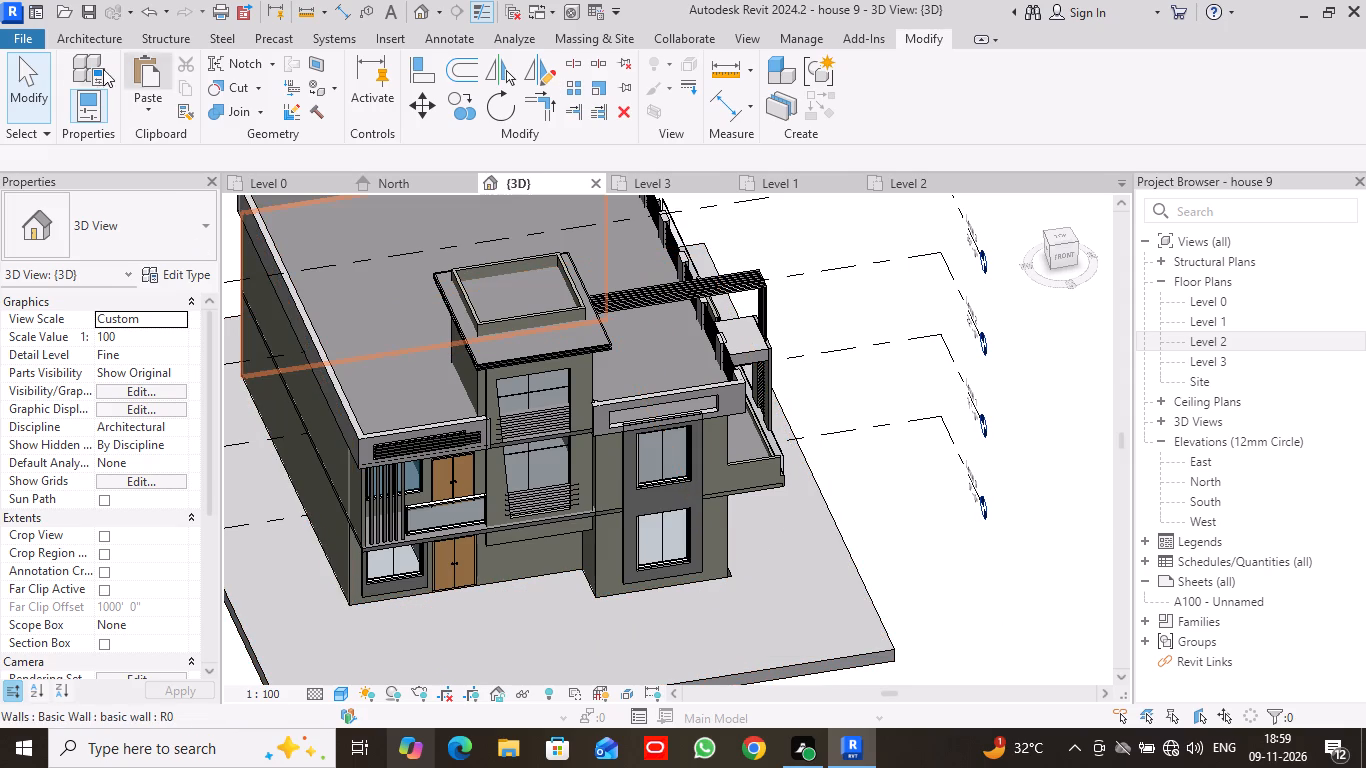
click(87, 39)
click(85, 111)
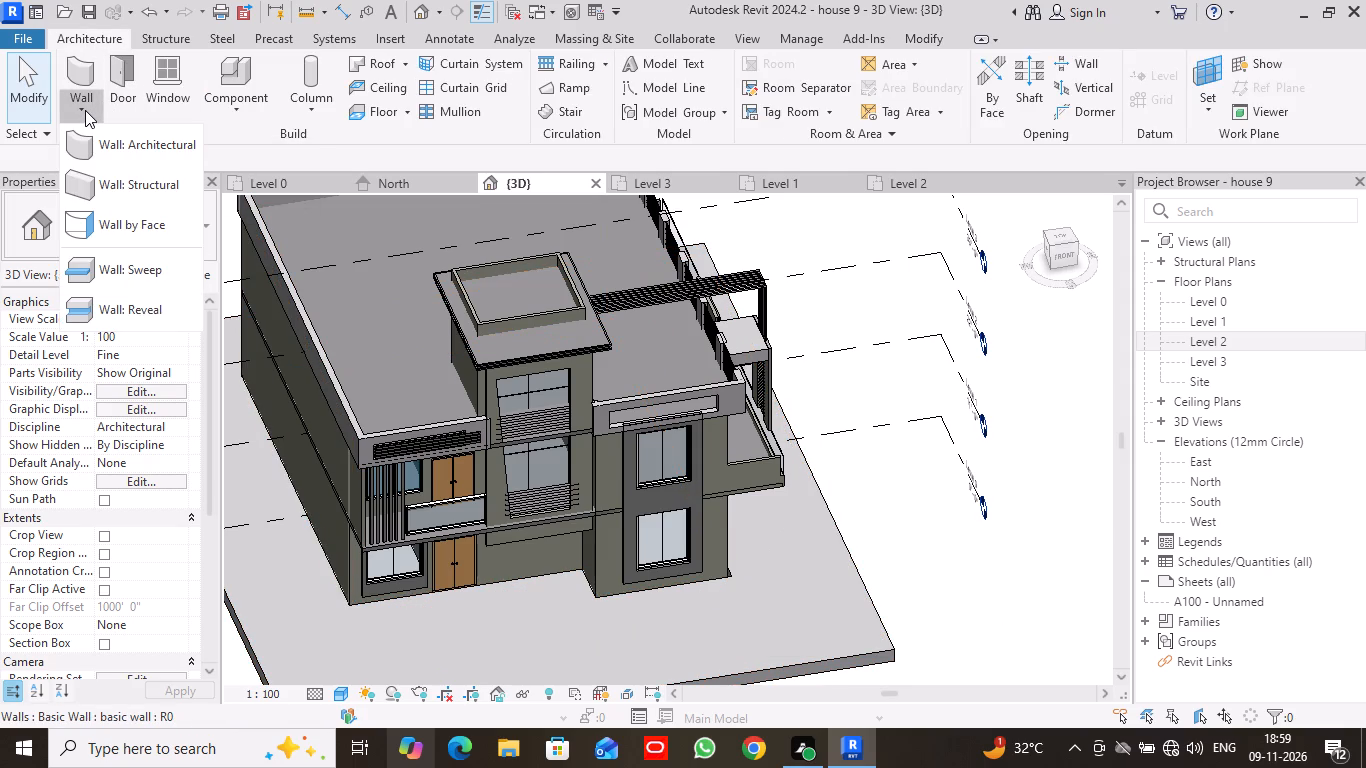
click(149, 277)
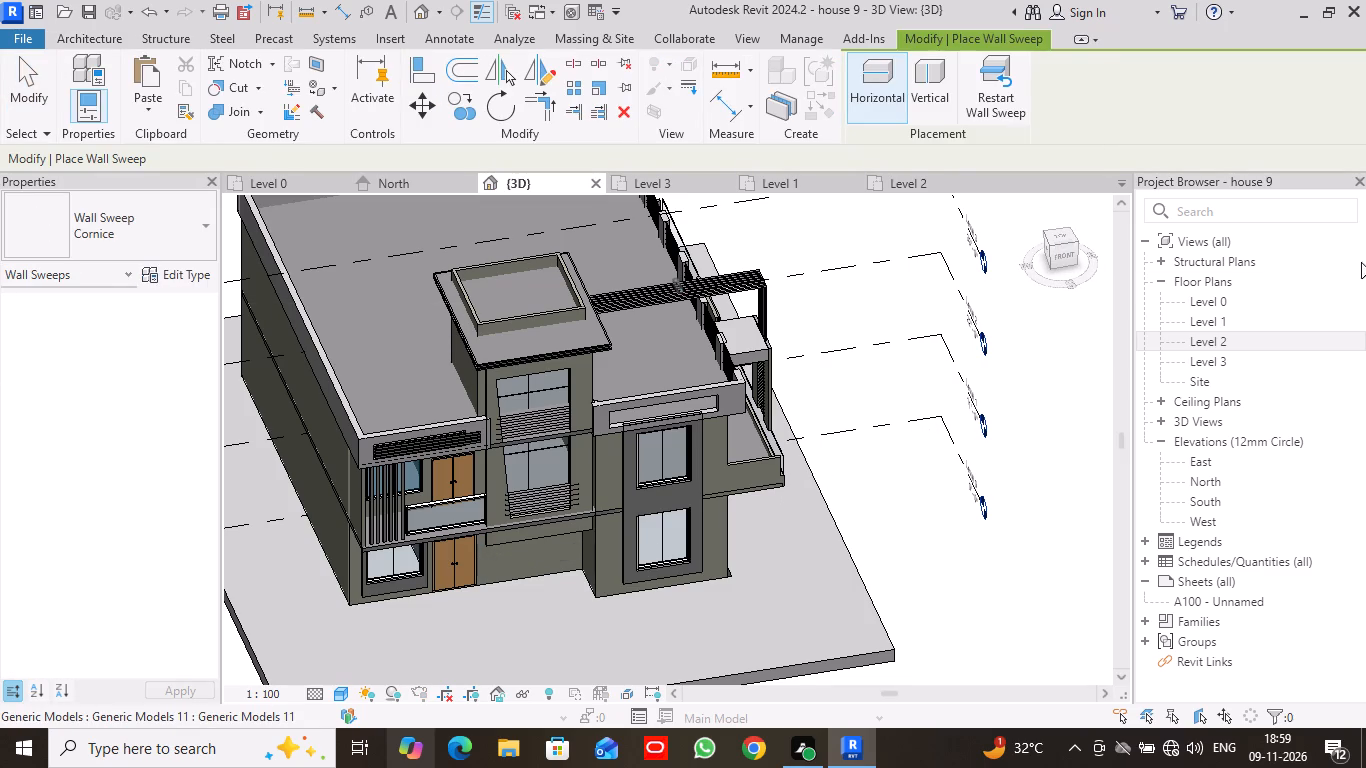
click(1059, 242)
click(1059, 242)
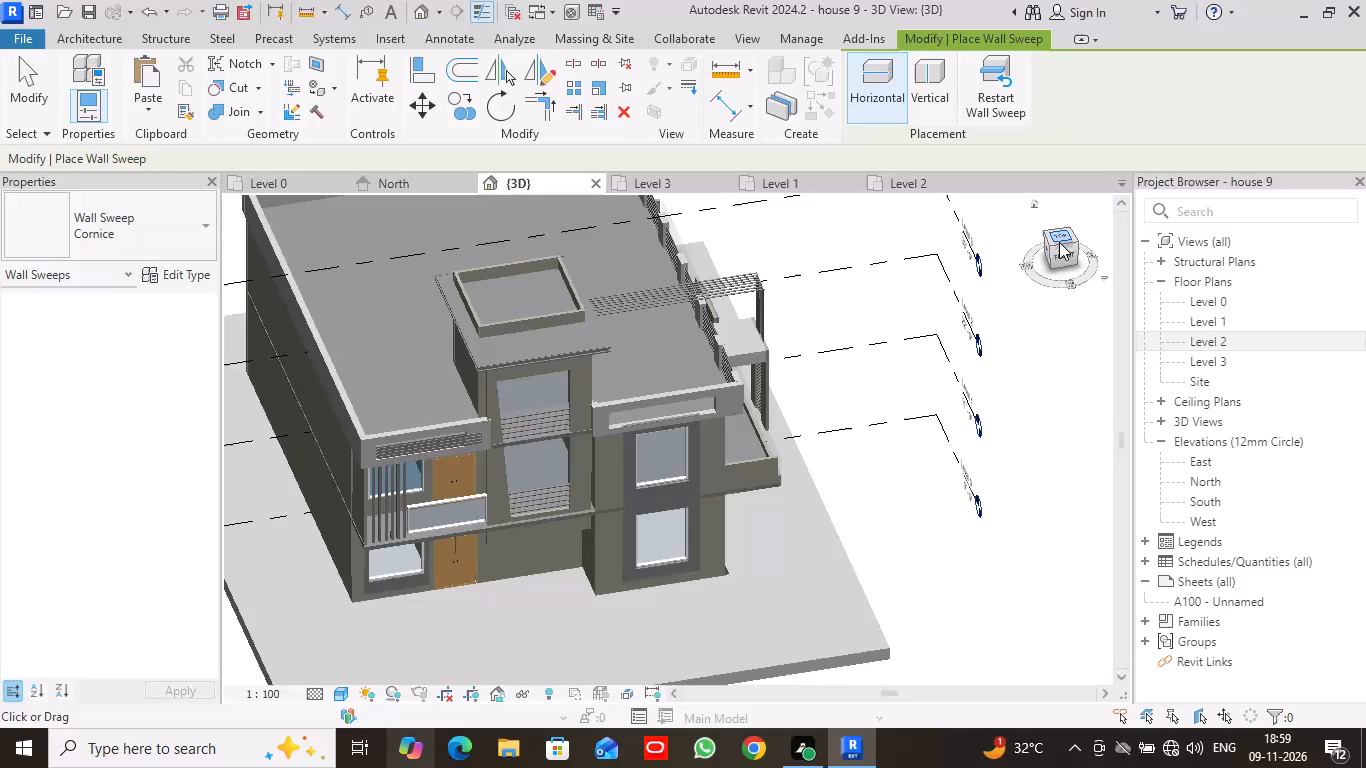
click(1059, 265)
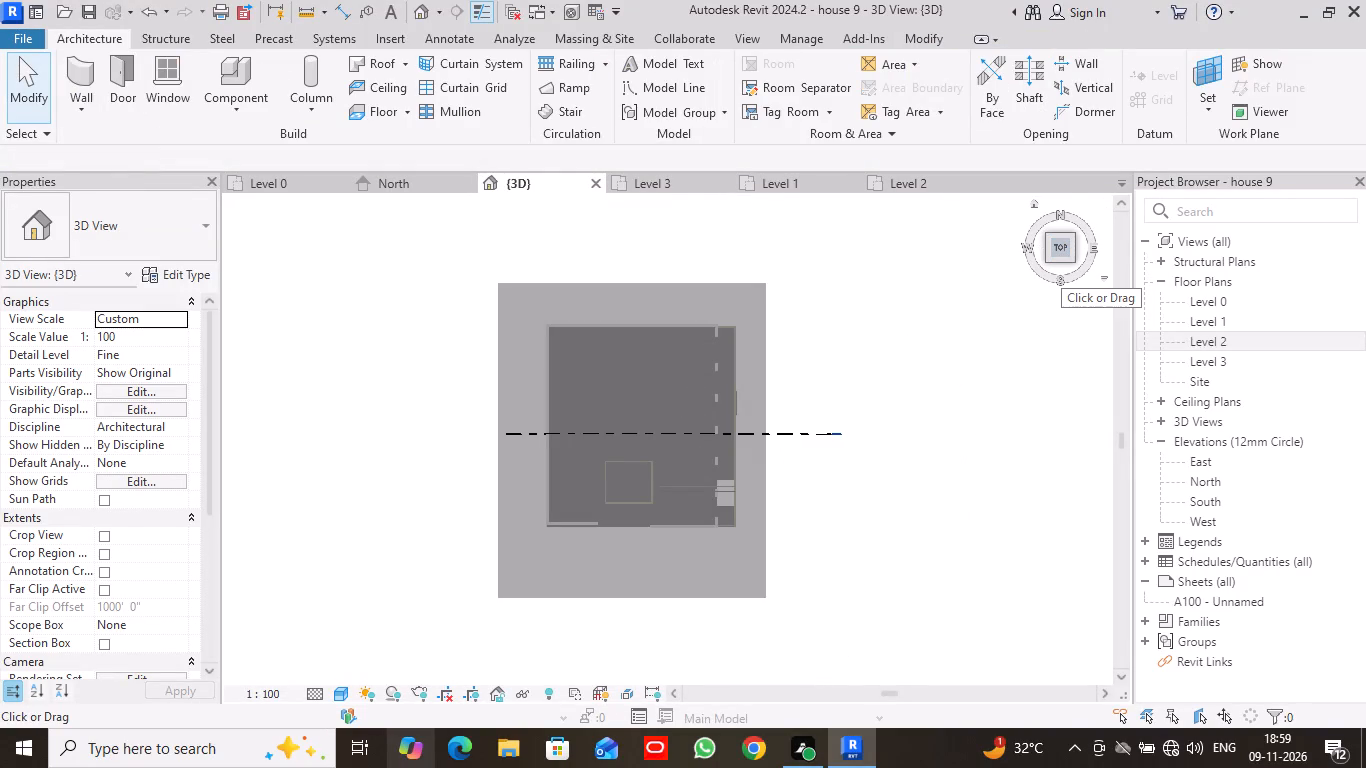
Place a horizontal Cornice wall sweep low on the ground-floor wall below the stair tower, beside the front double door.
drag(1061, 261, 1063, 198)
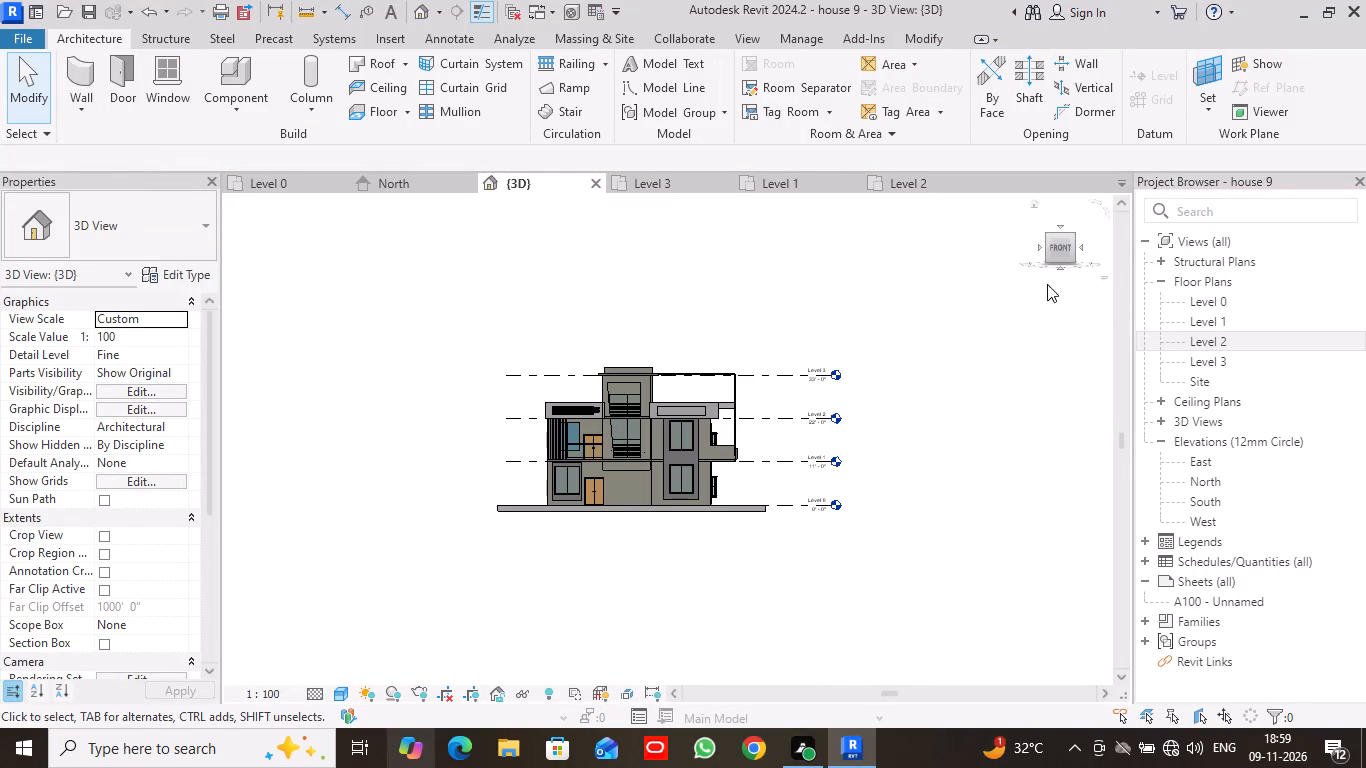
scroll(621, 503, up, 7)
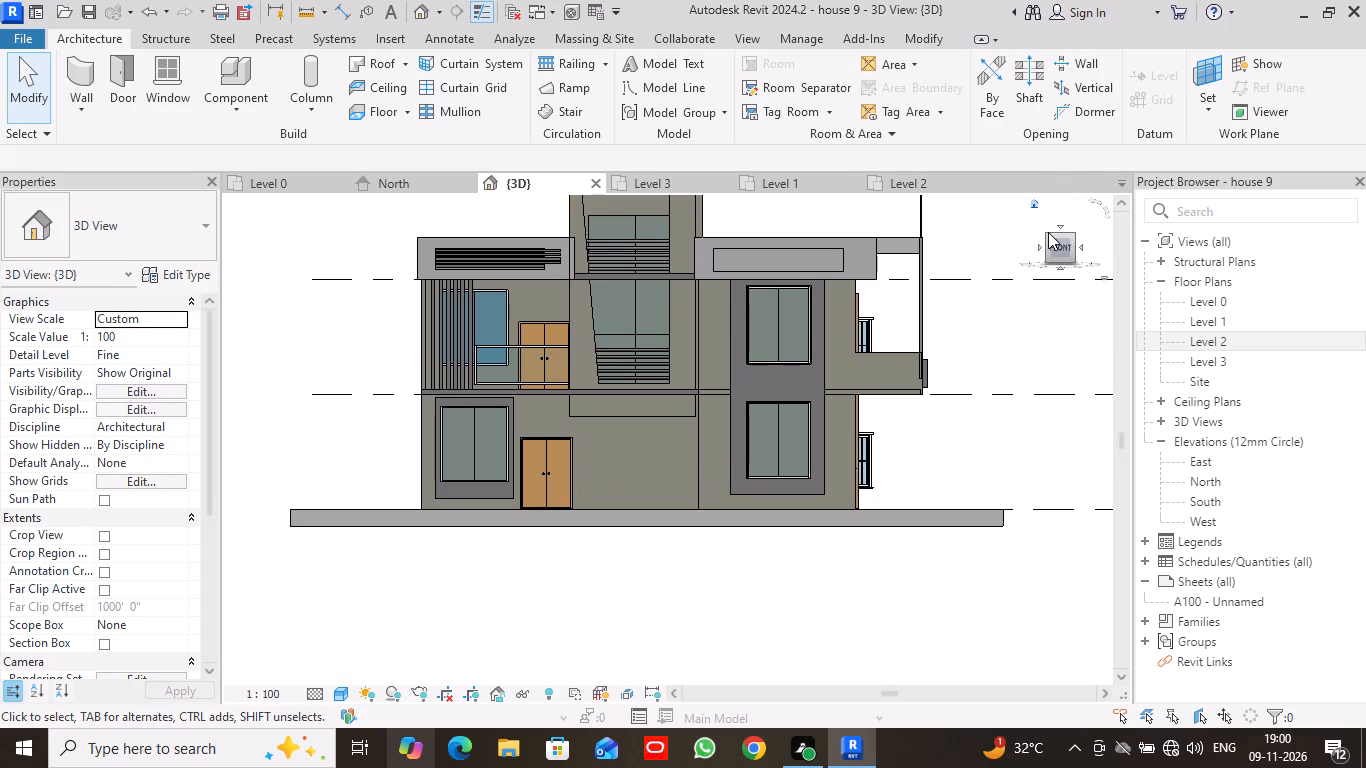
drag(1048, 237, 1067, 258)
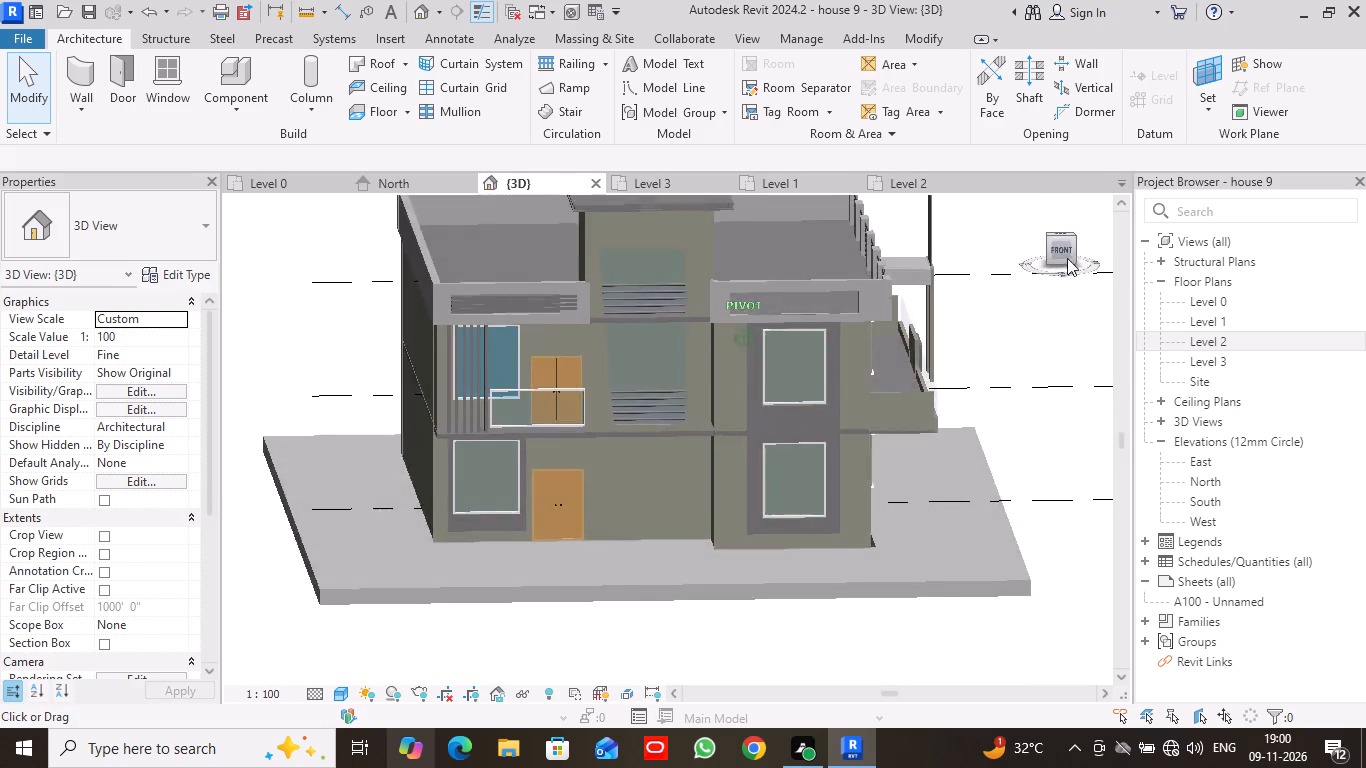
drag(1067, 258, 1078, 248)
click(697, 498)
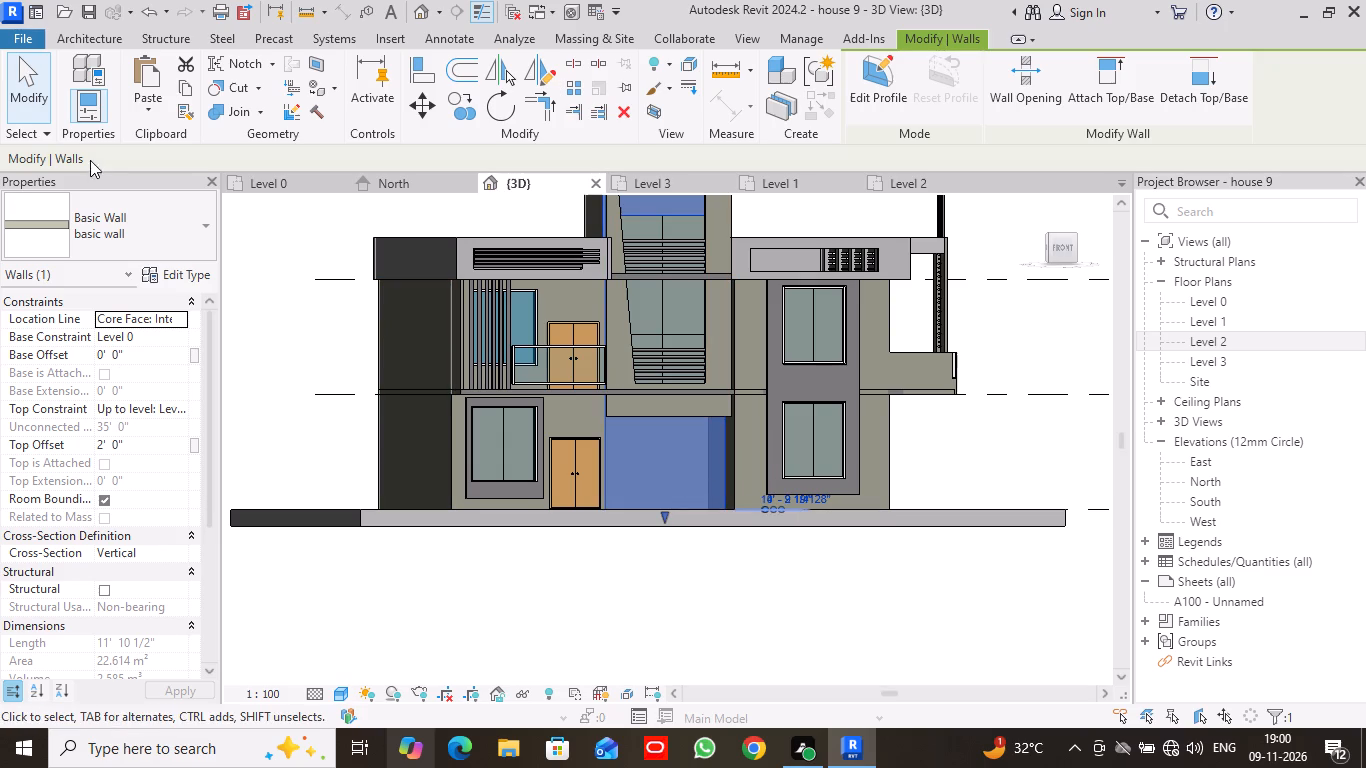
click(34, 87)
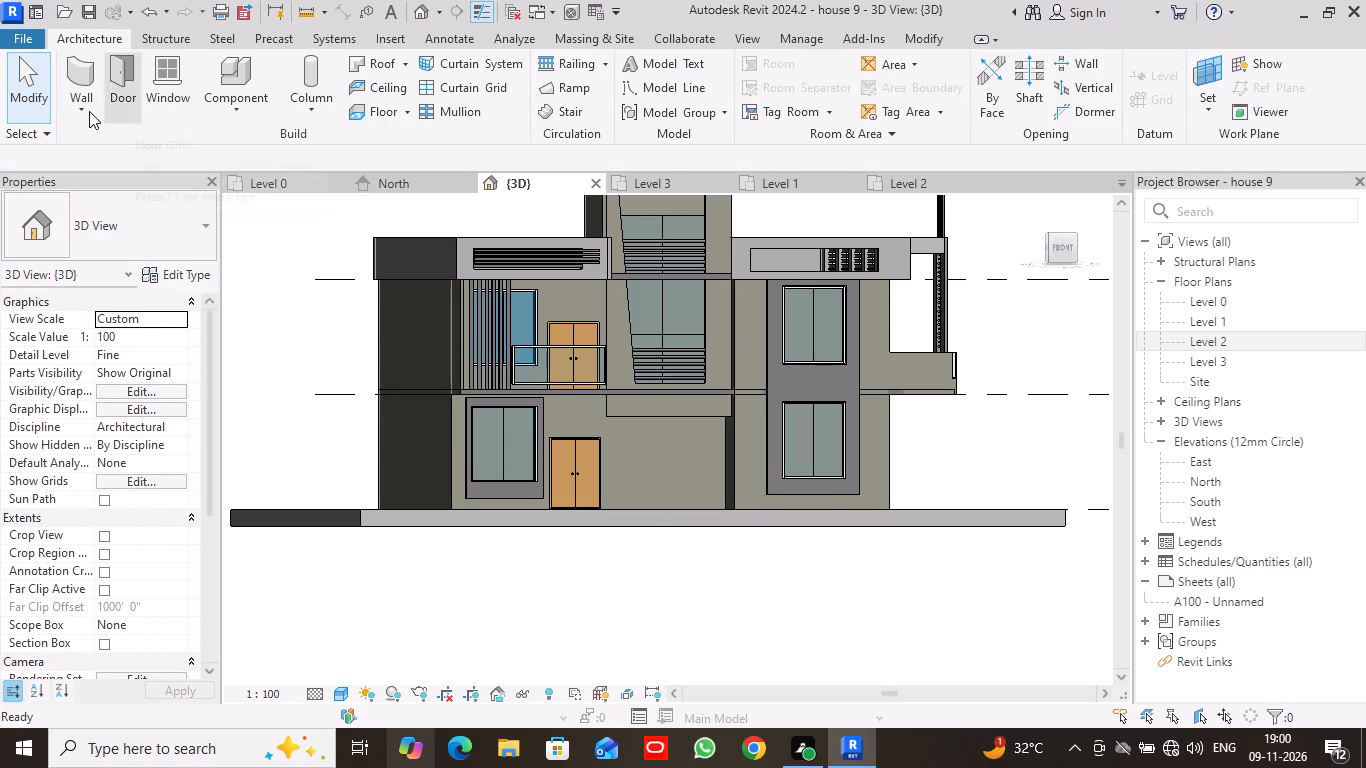
click(89, 111)
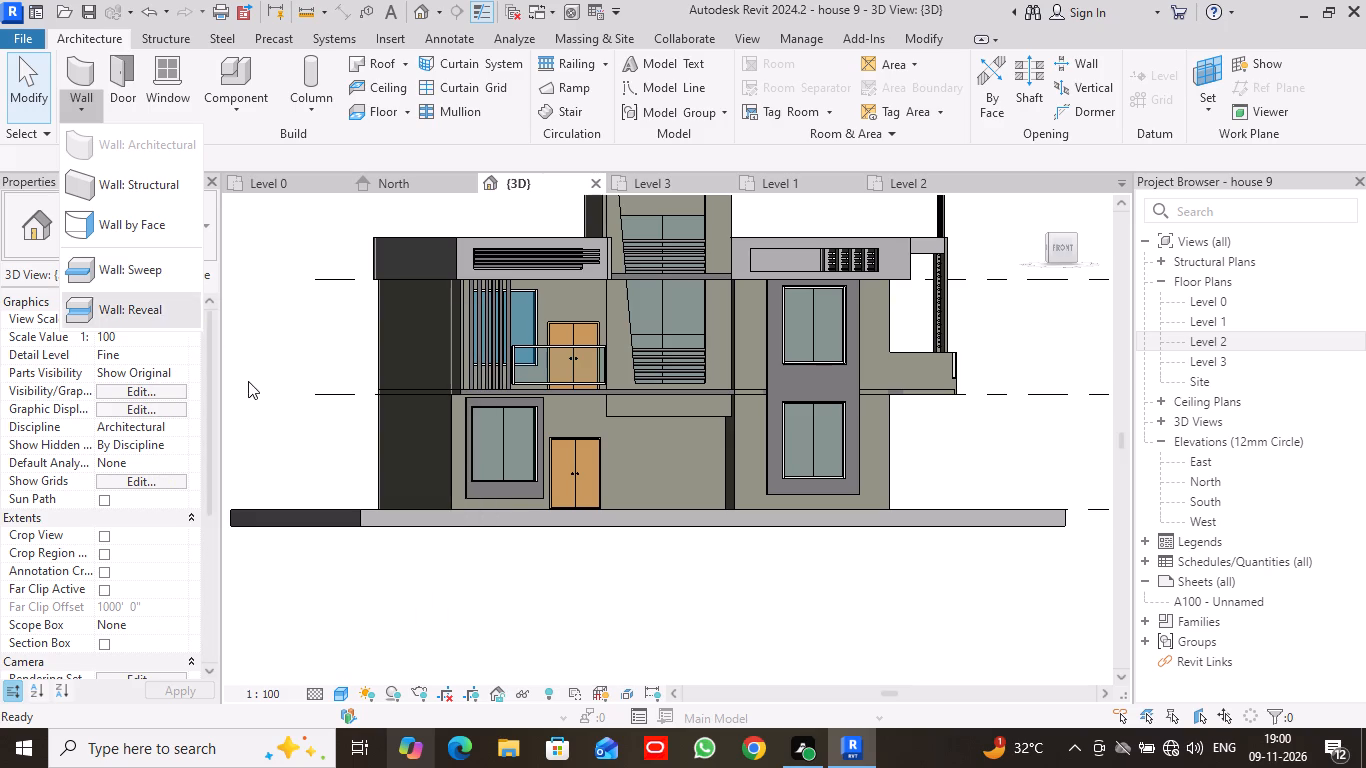
click(163, 273)
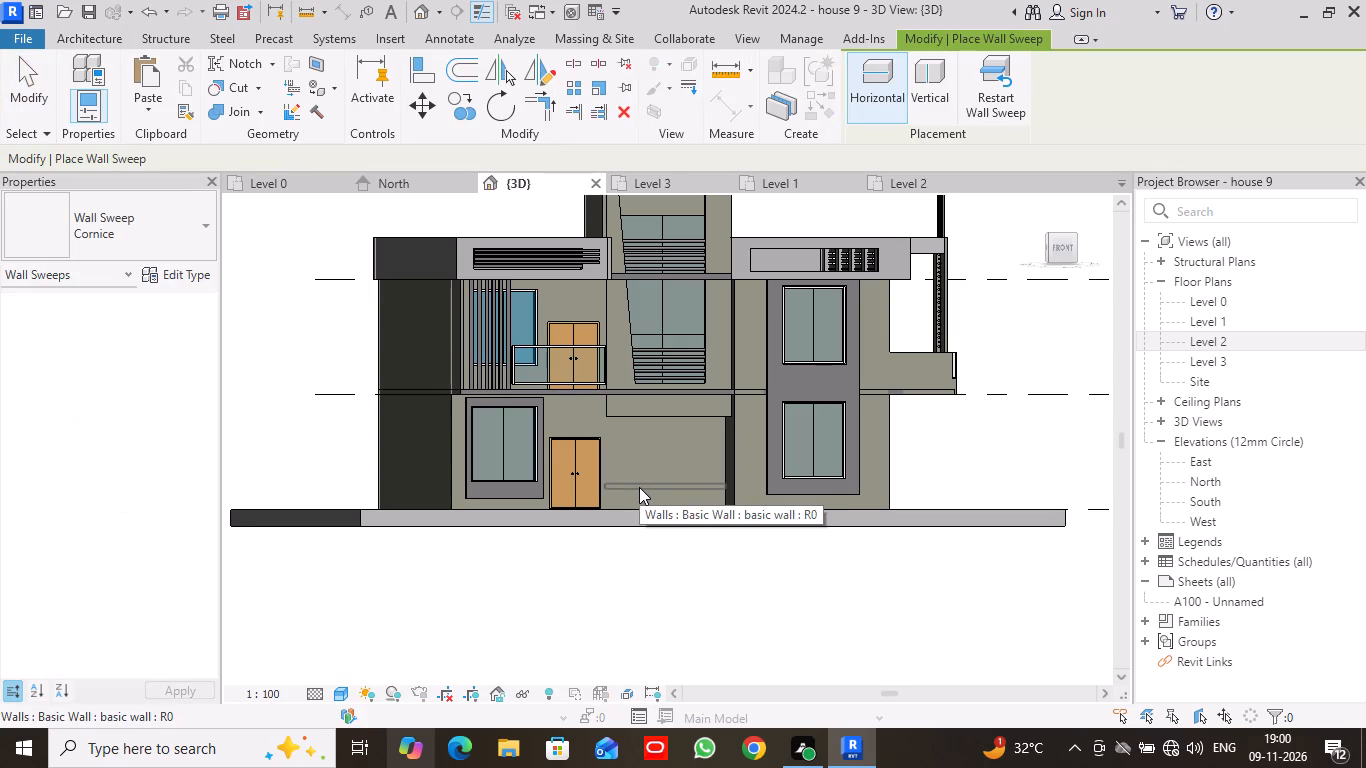
scroll(639, 487, up, 2)
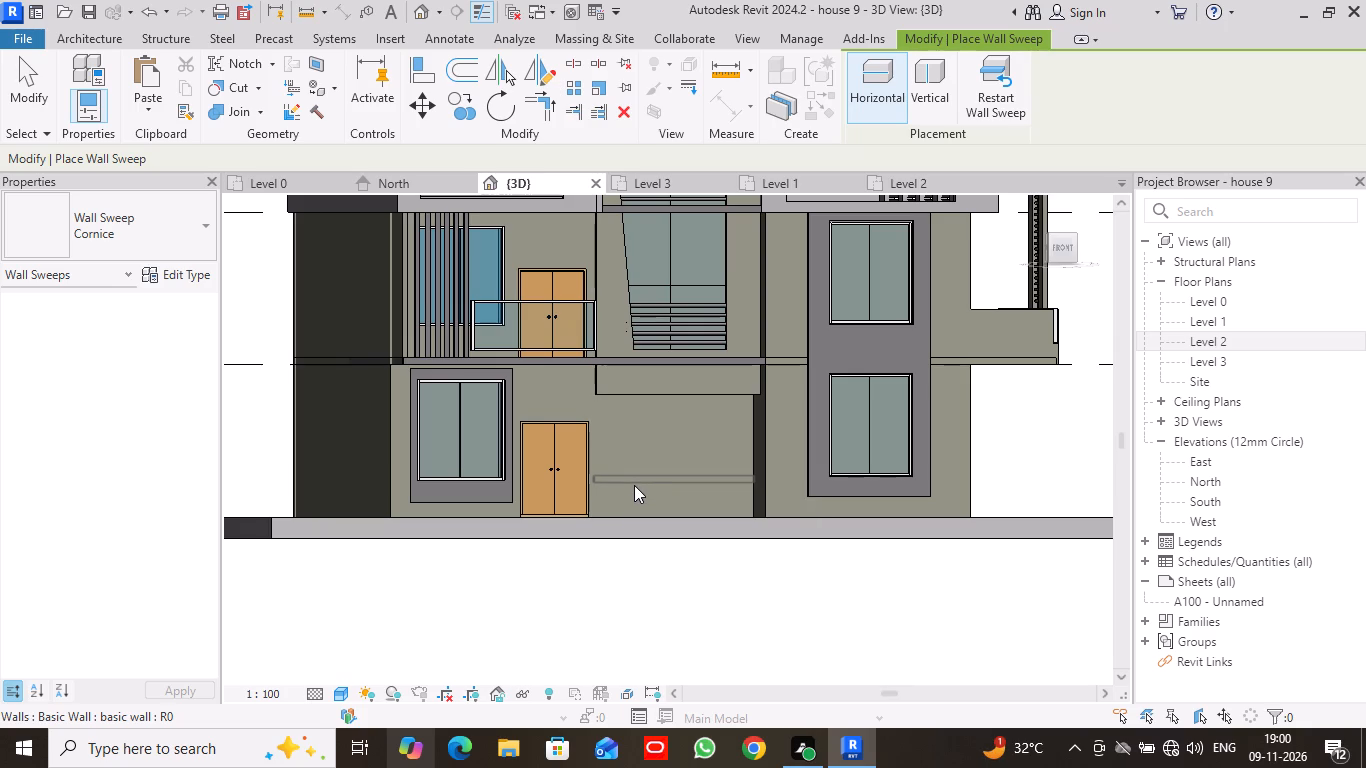
click(633, 491)
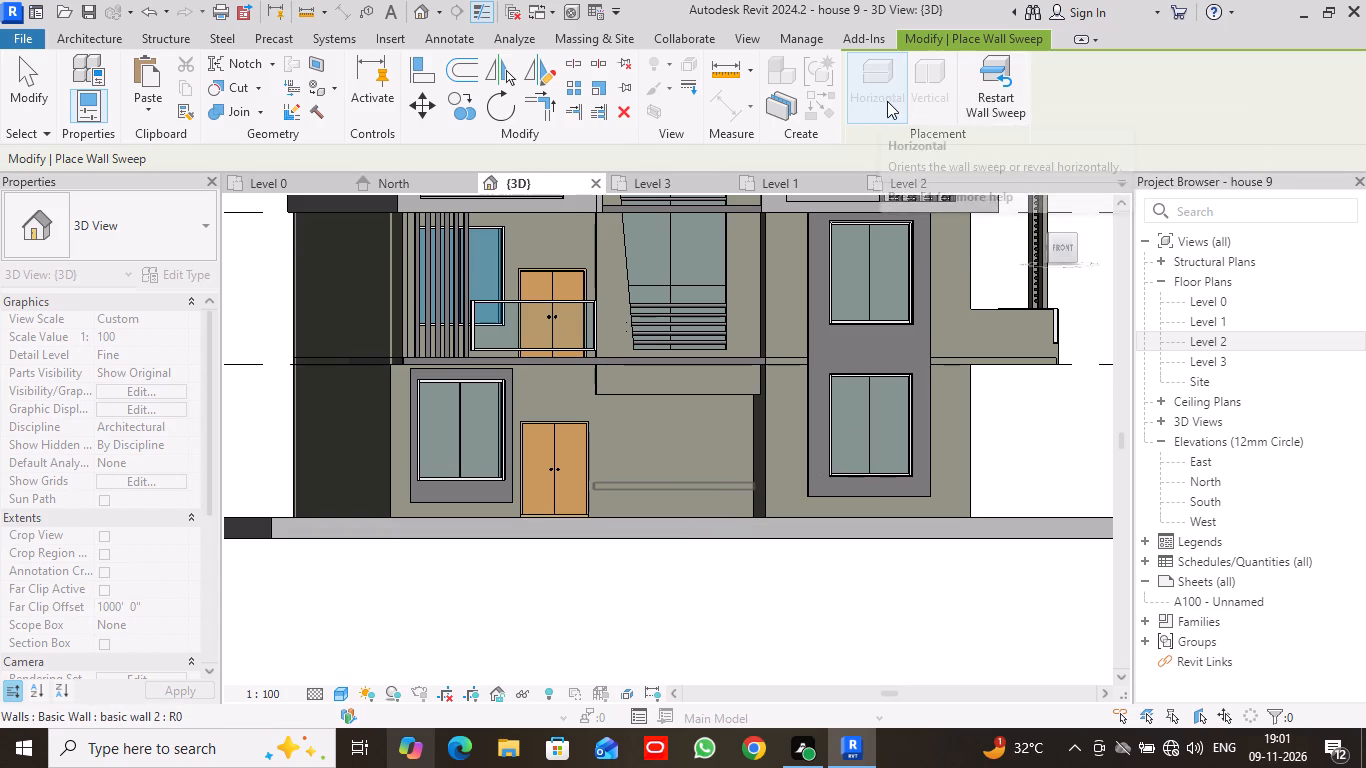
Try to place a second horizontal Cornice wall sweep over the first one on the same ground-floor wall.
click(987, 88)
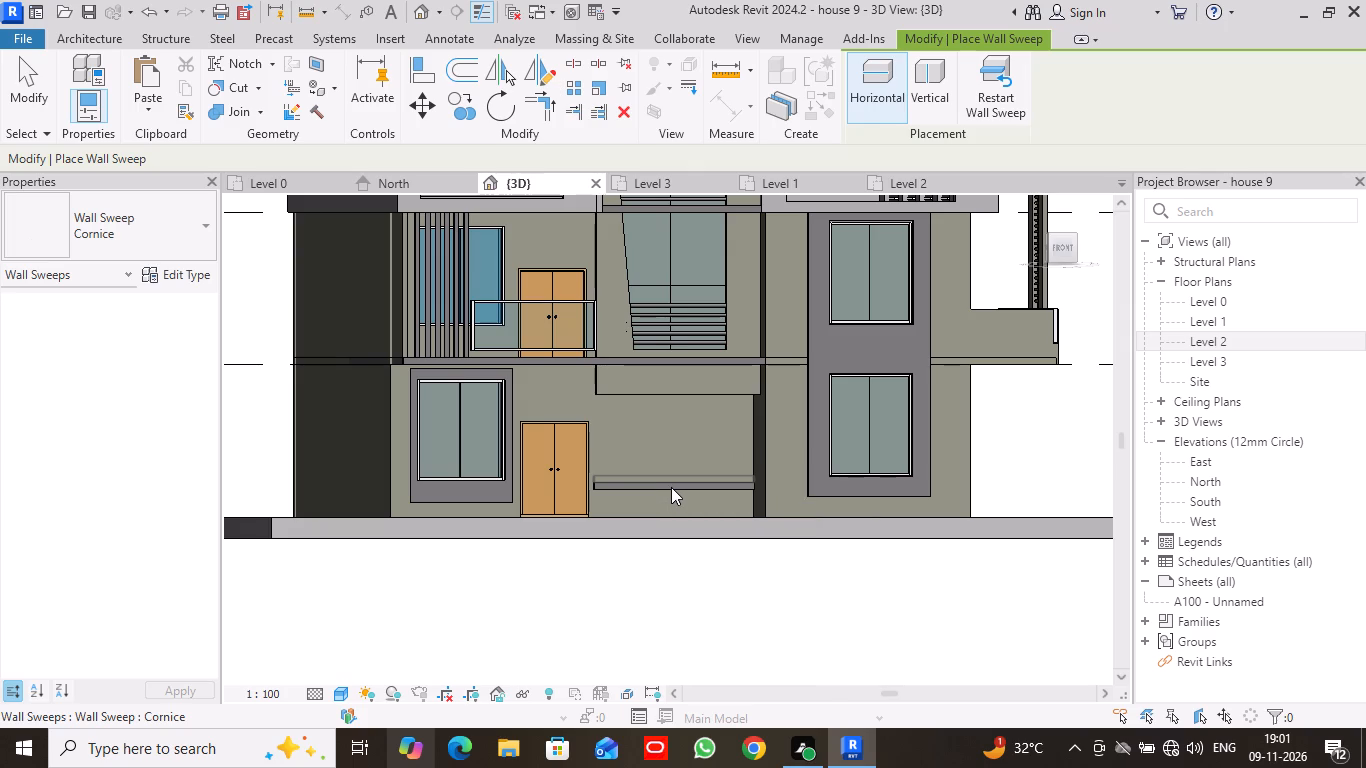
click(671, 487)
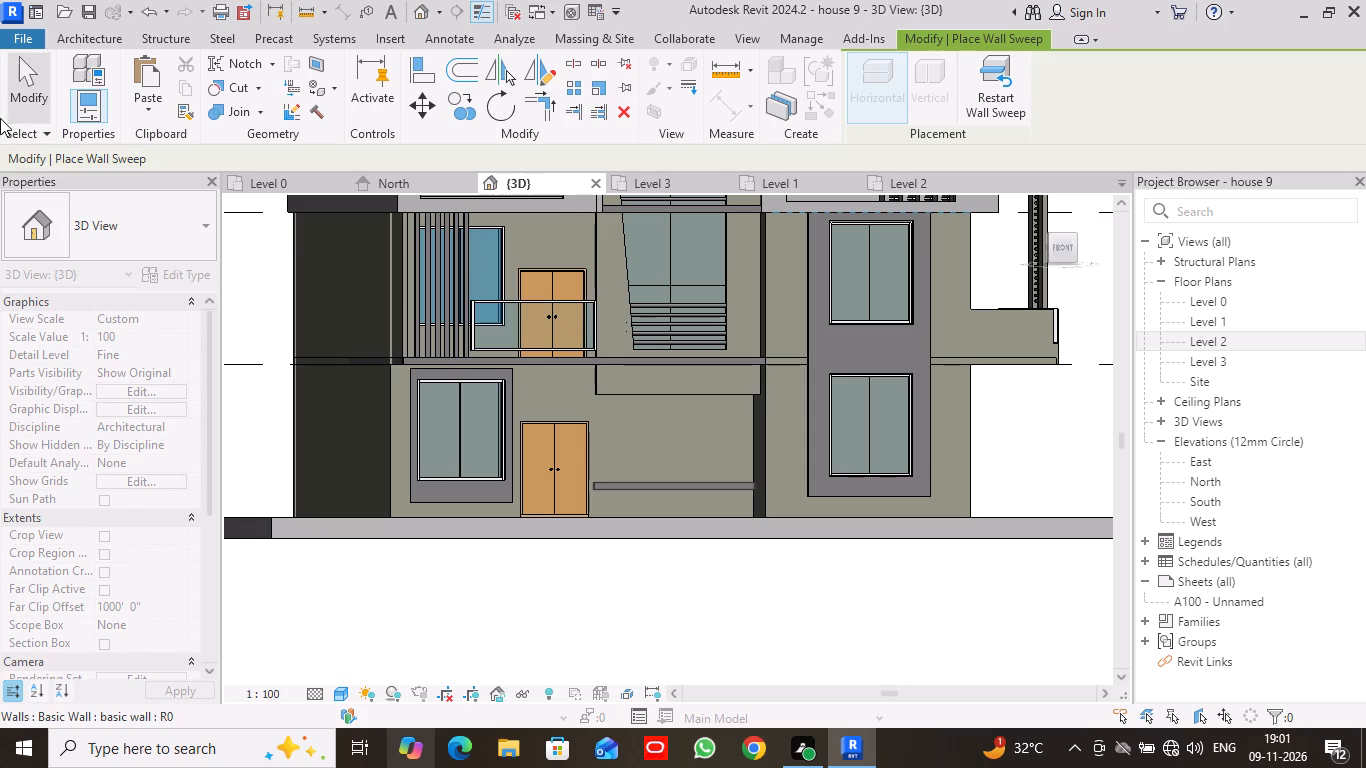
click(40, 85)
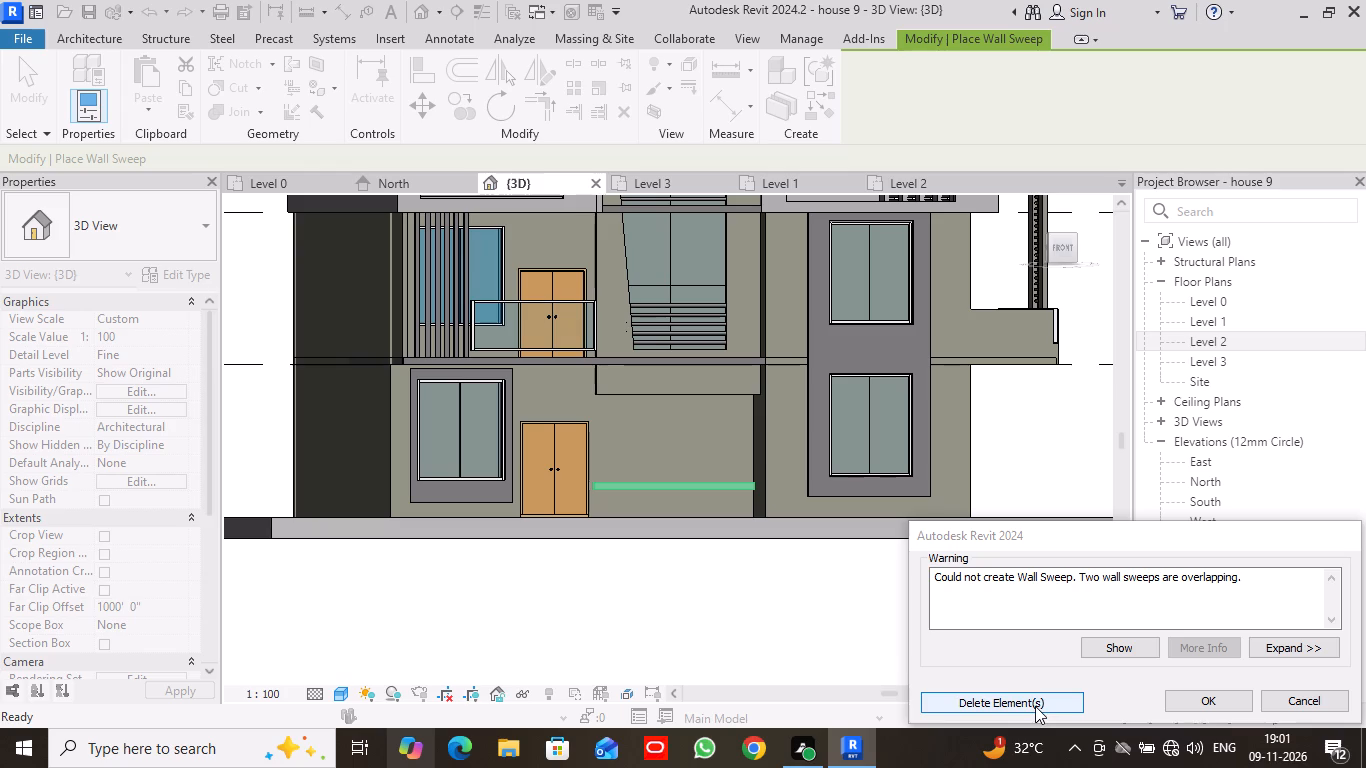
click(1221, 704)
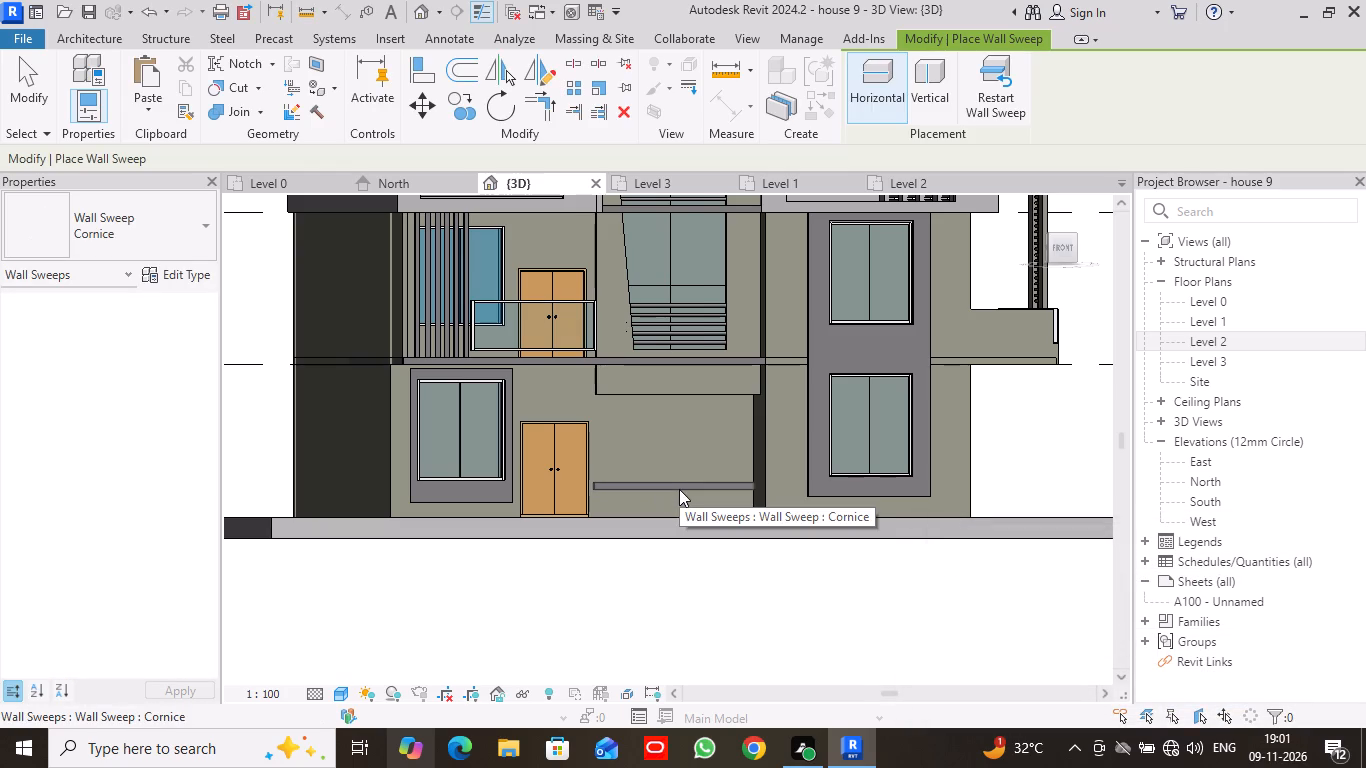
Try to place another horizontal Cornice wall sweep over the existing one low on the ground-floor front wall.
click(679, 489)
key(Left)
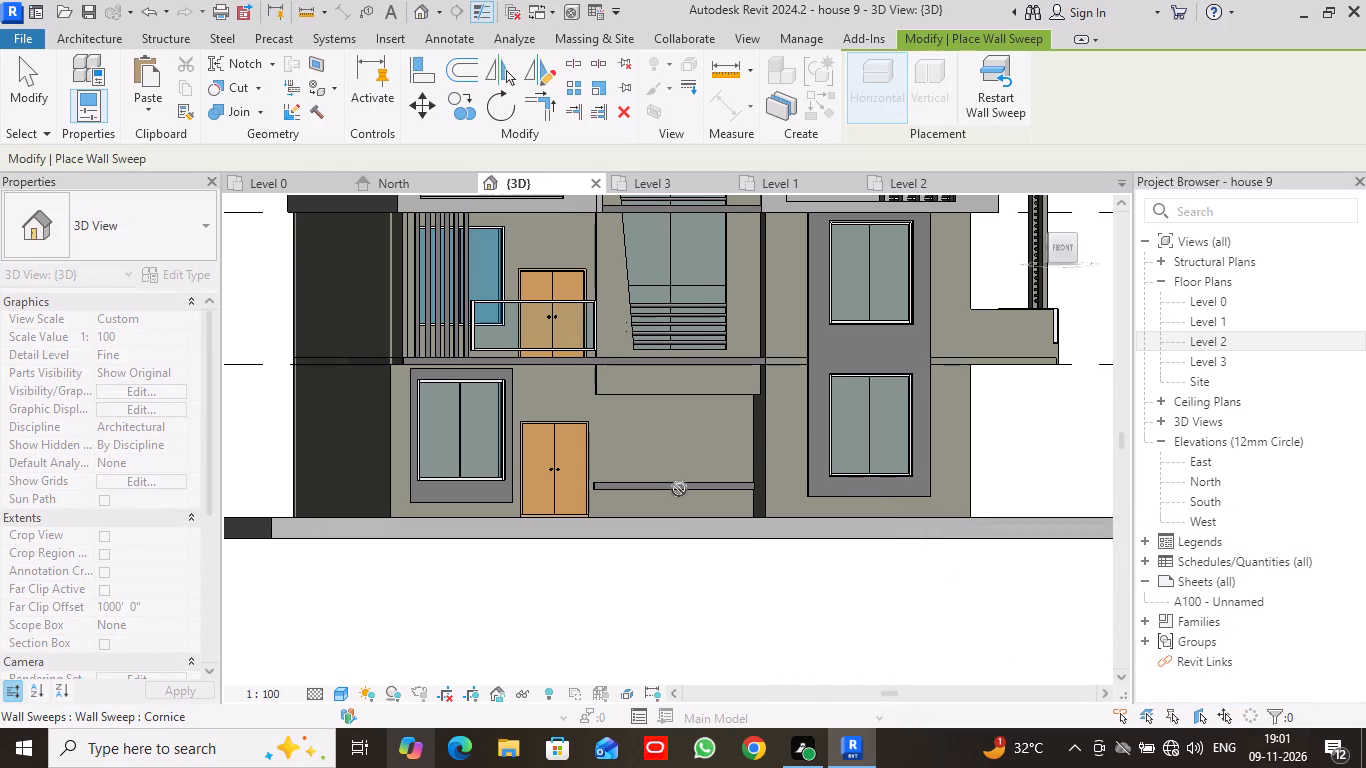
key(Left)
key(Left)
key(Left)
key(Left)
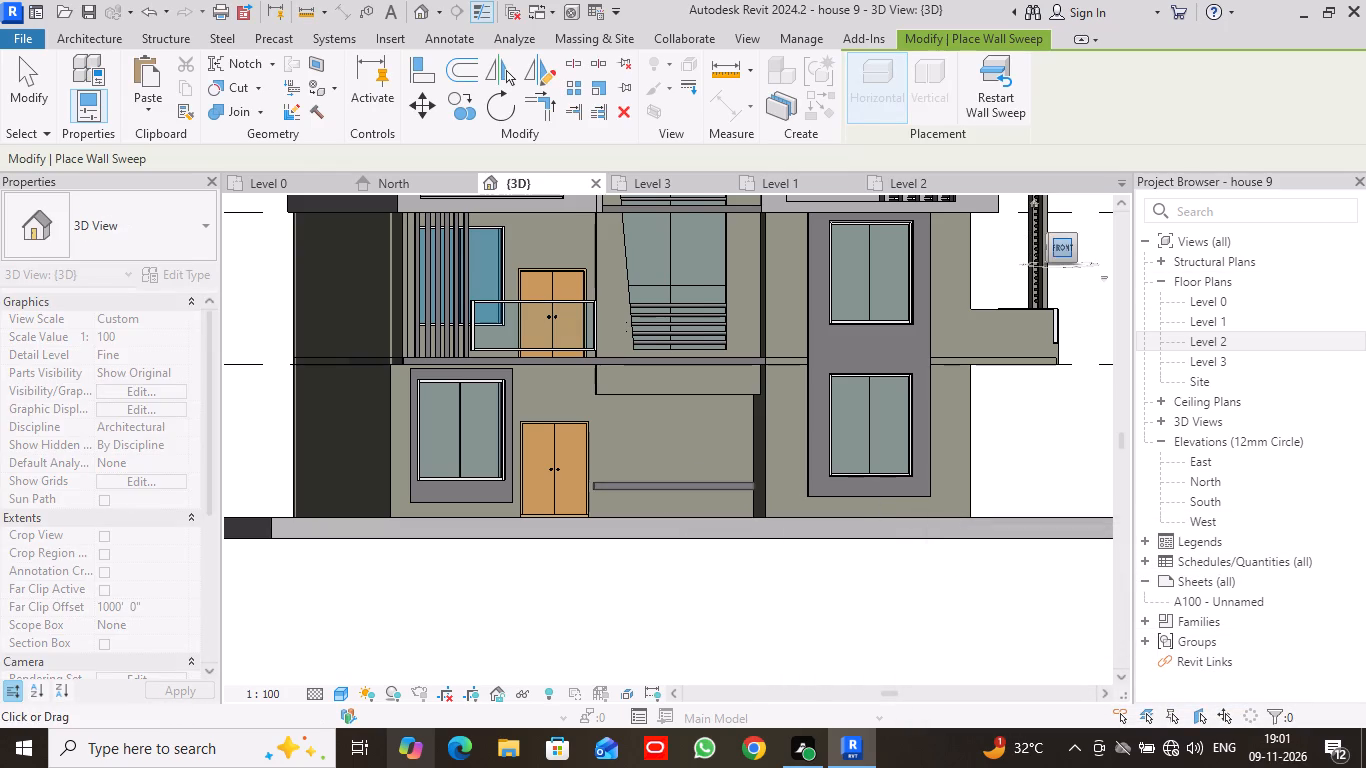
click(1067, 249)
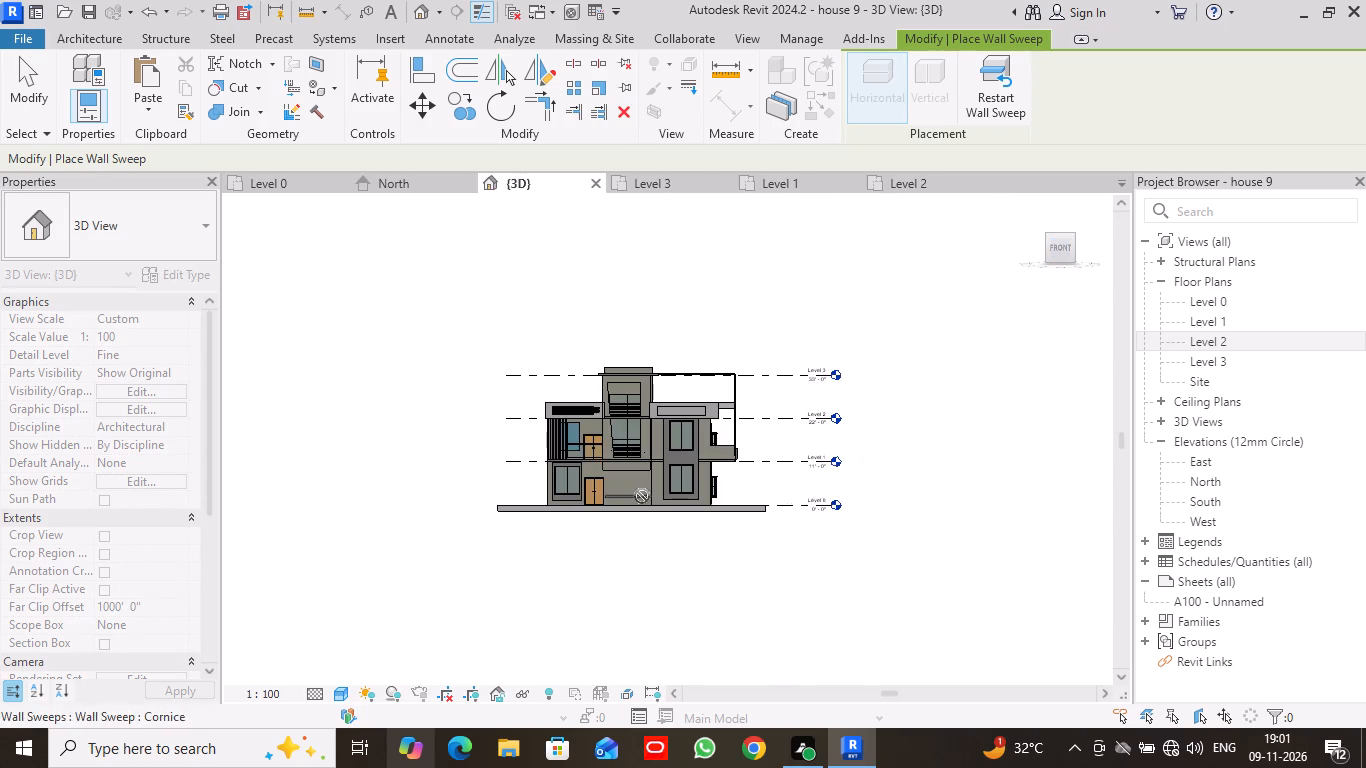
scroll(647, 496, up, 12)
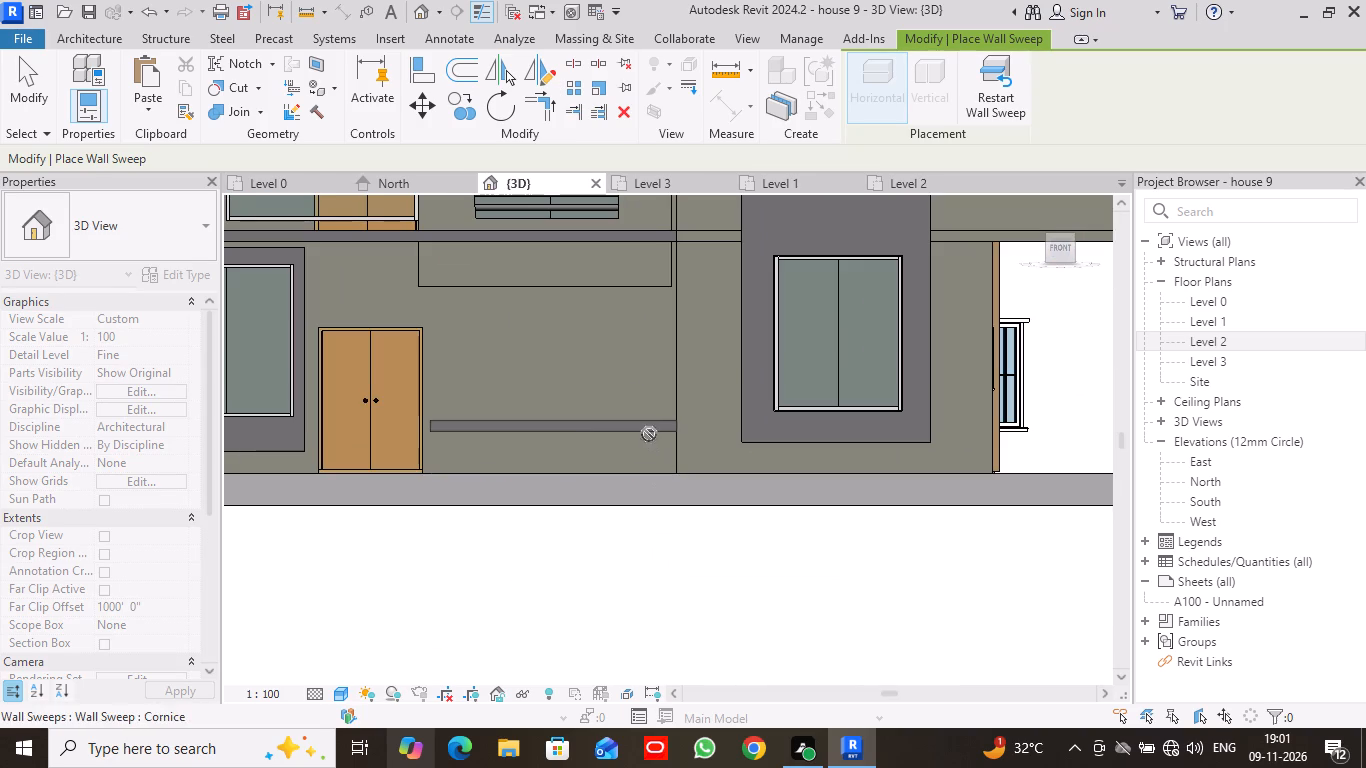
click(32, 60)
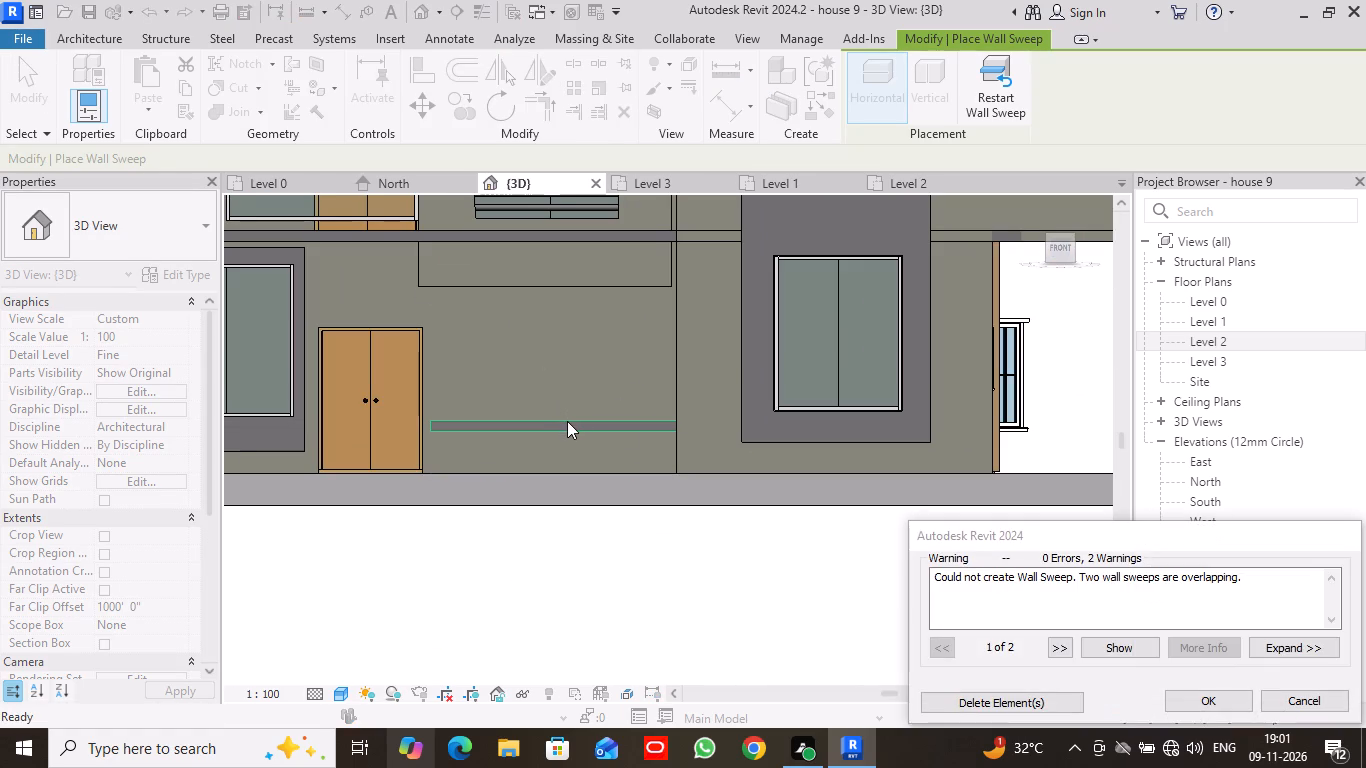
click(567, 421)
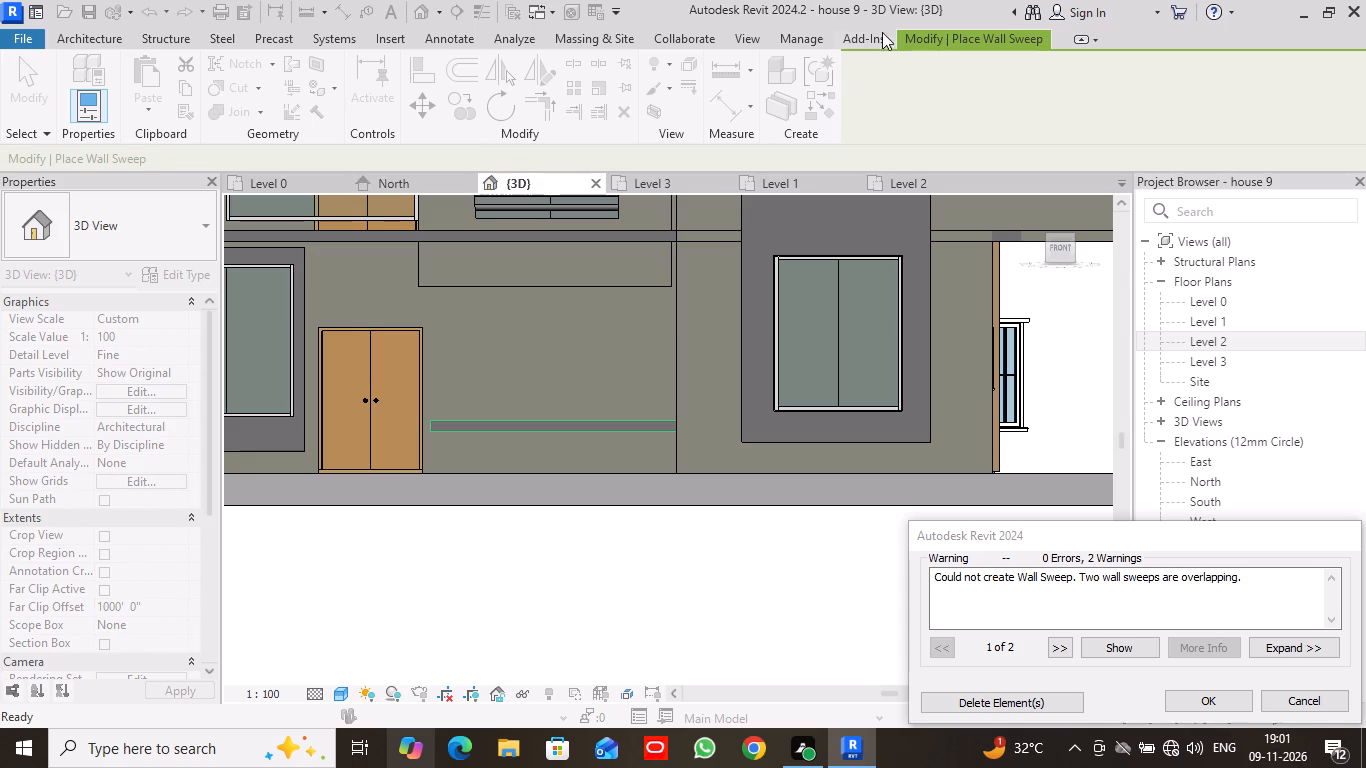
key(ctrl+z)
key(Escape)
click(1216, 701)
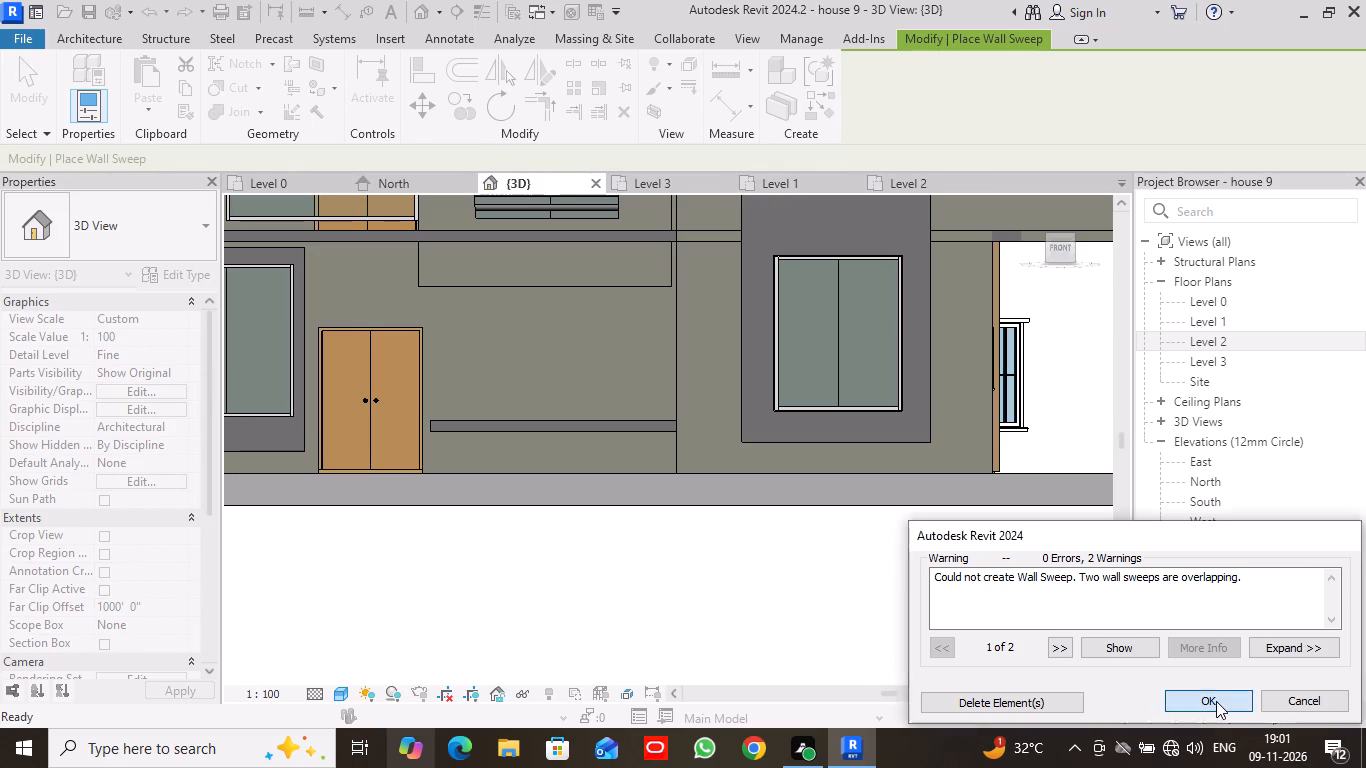
Undo the low Cornice wall sweep placed on the ground-floor wall beside the front double door.
key(ctrl+z)
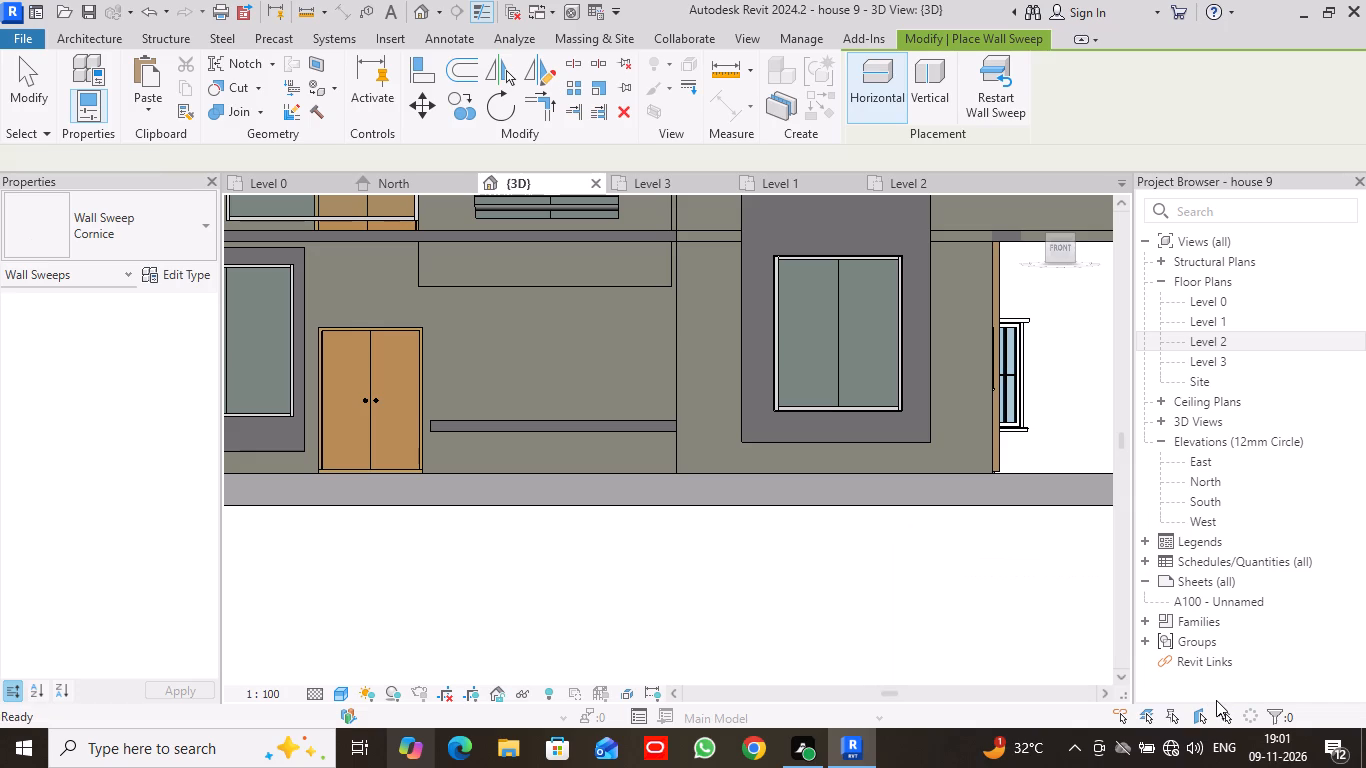
key(ctrl+z)
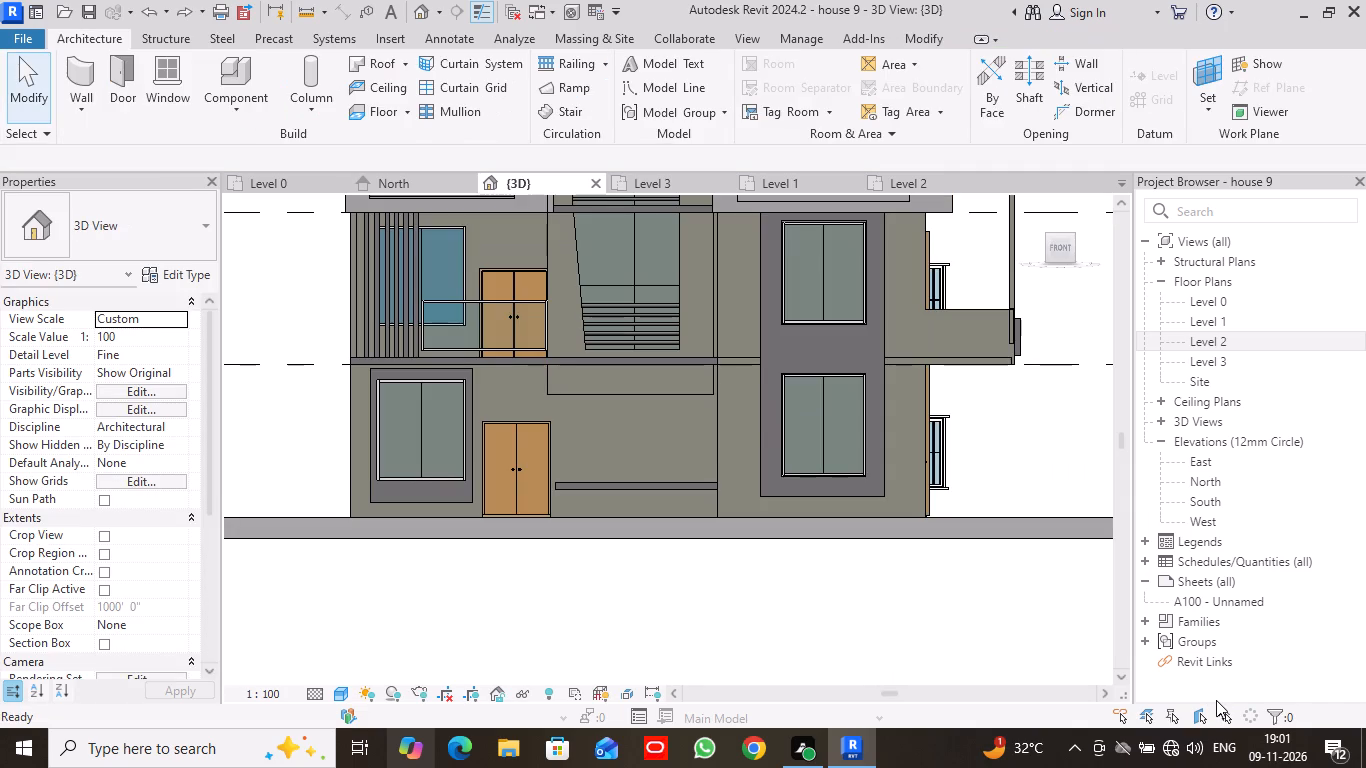
key(ctrl+z)
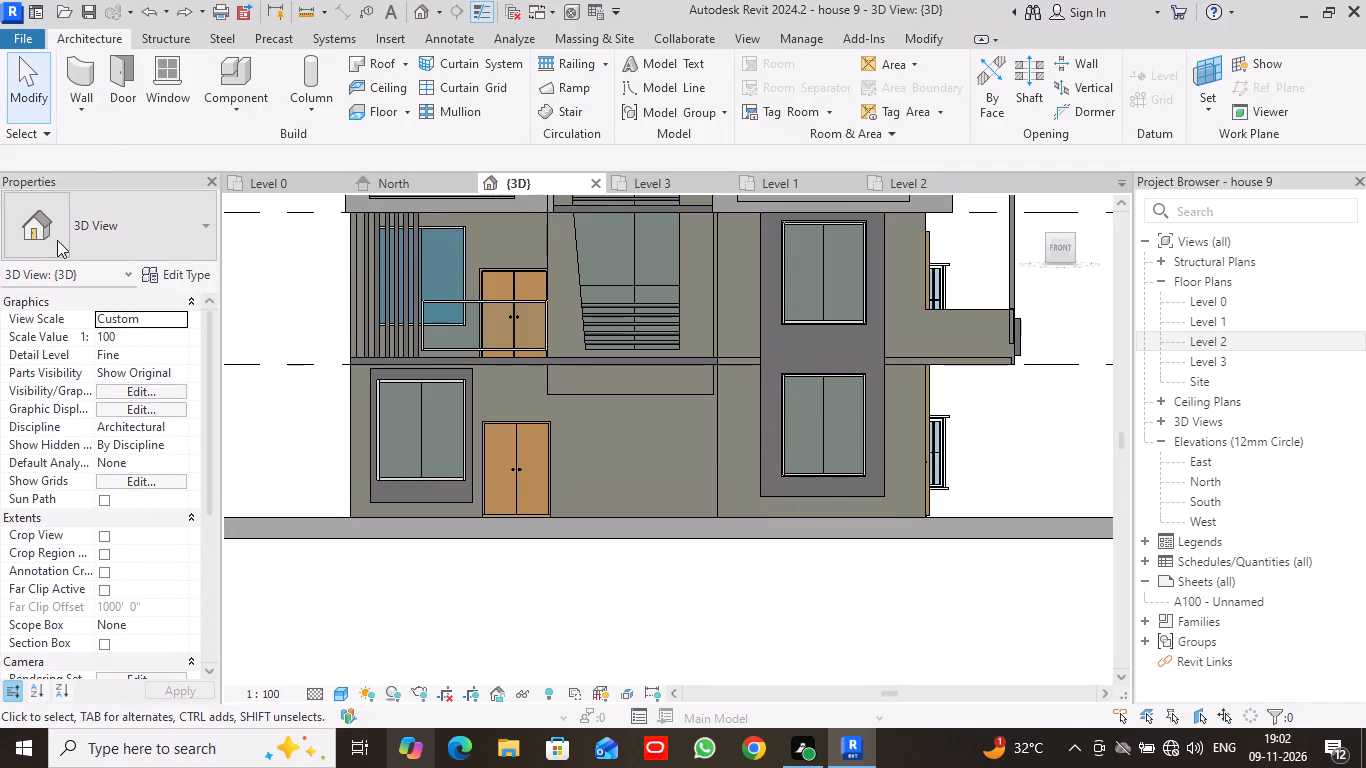
Place a horizontal Cornice wall sweep about 6' above Level 0 on the ground-floor wall beside the front double door.
click(78, 106)
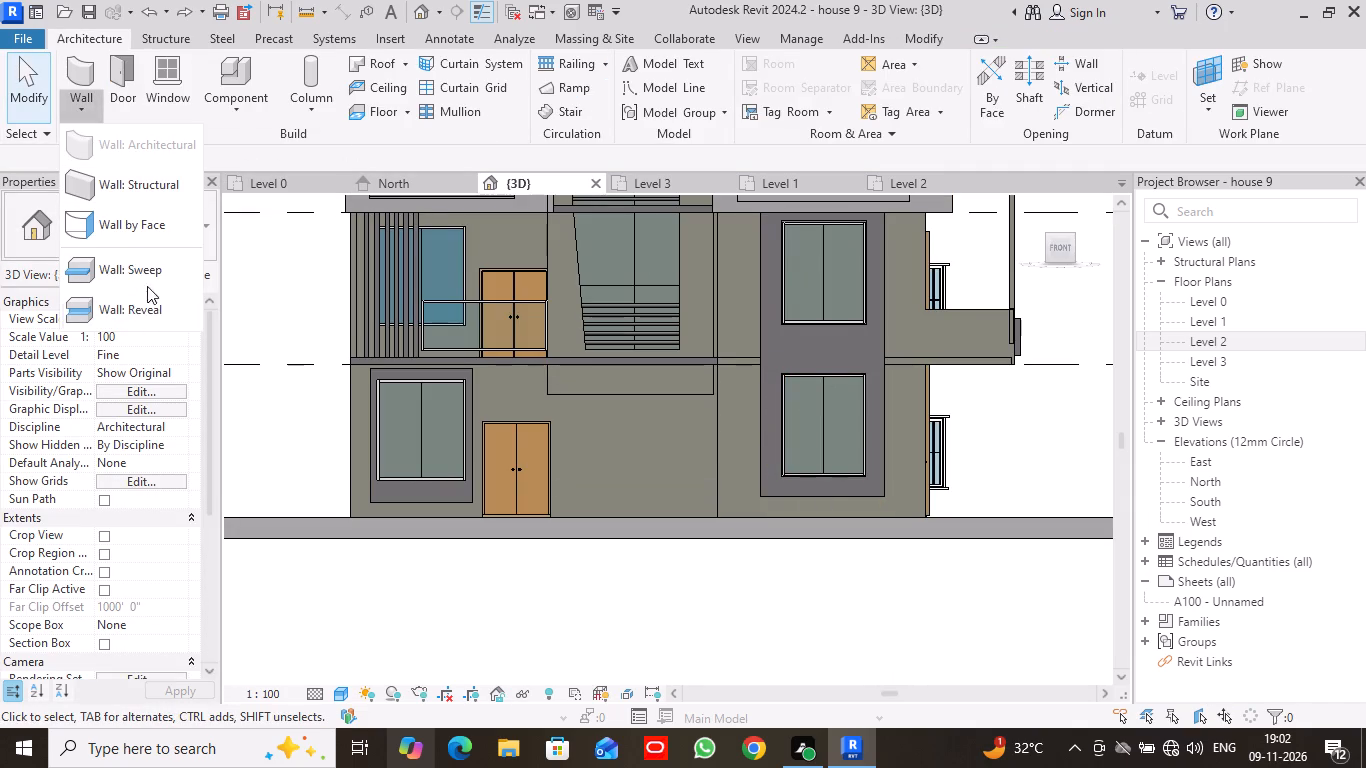
click(151, 276)
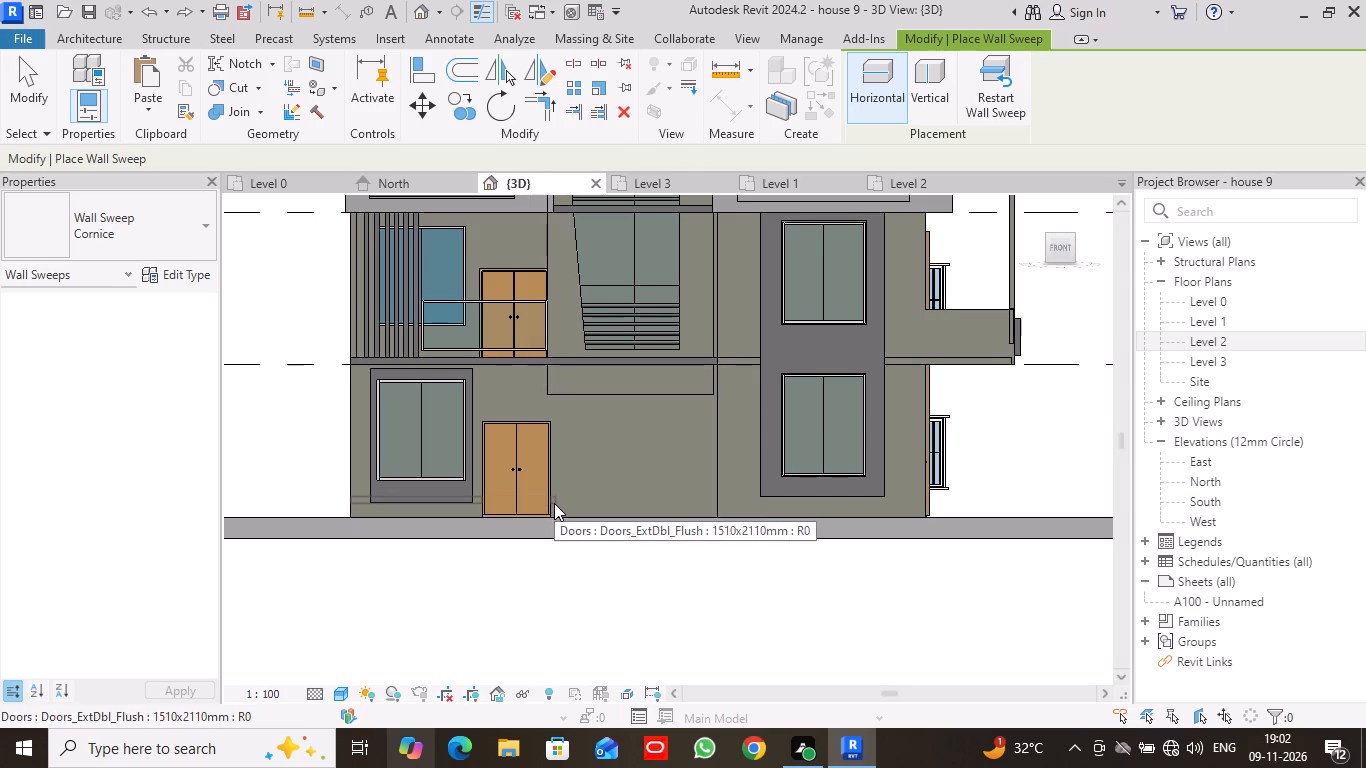
scroll(560, 499, up, 4)
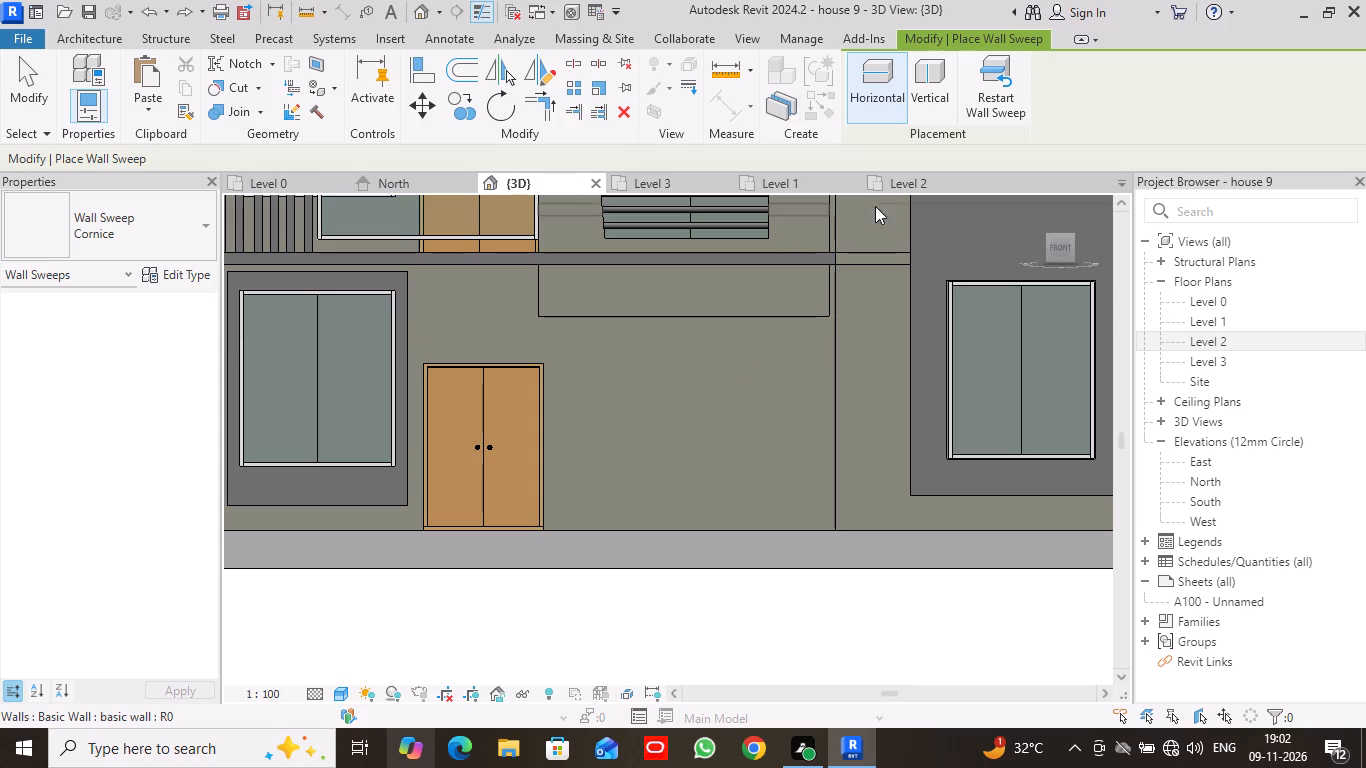
drag(1047, 237, 1063, 242)
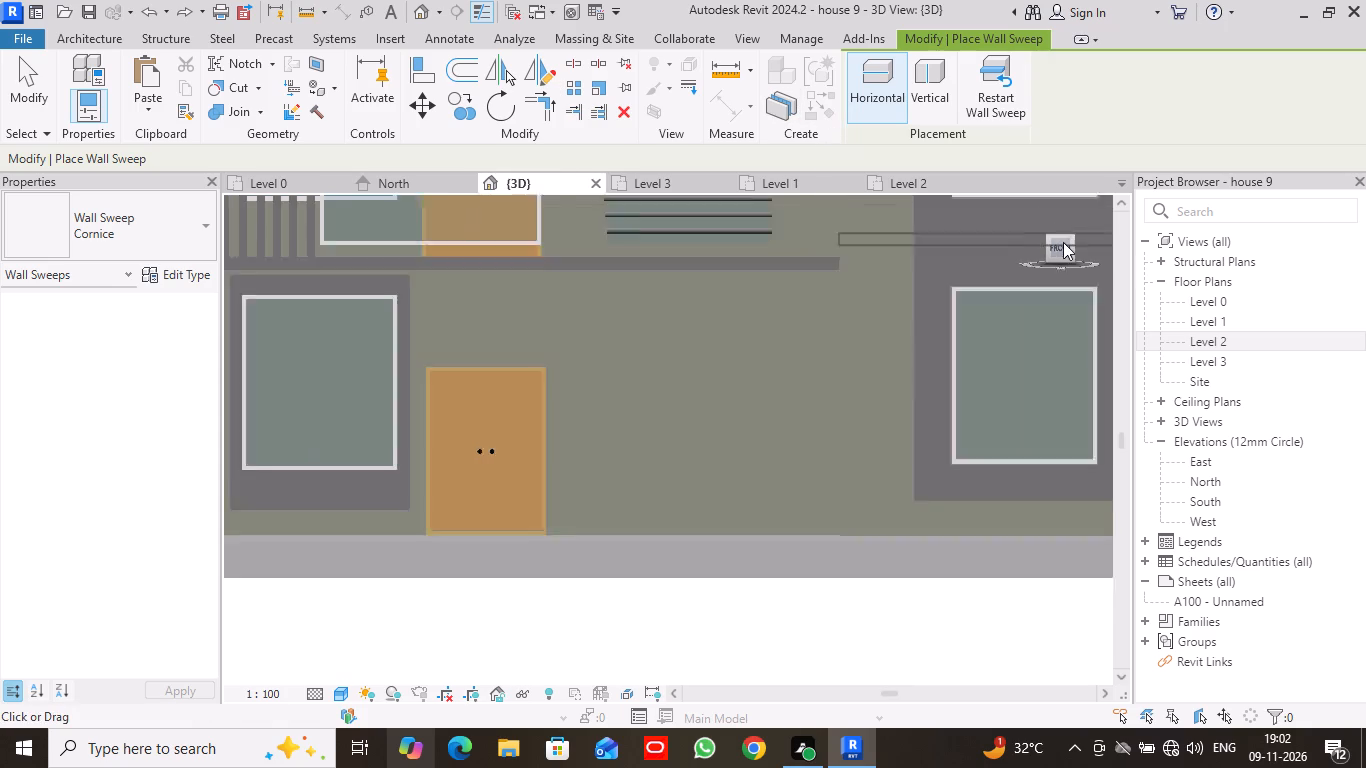
drag(1063, 242, 1091, 250)
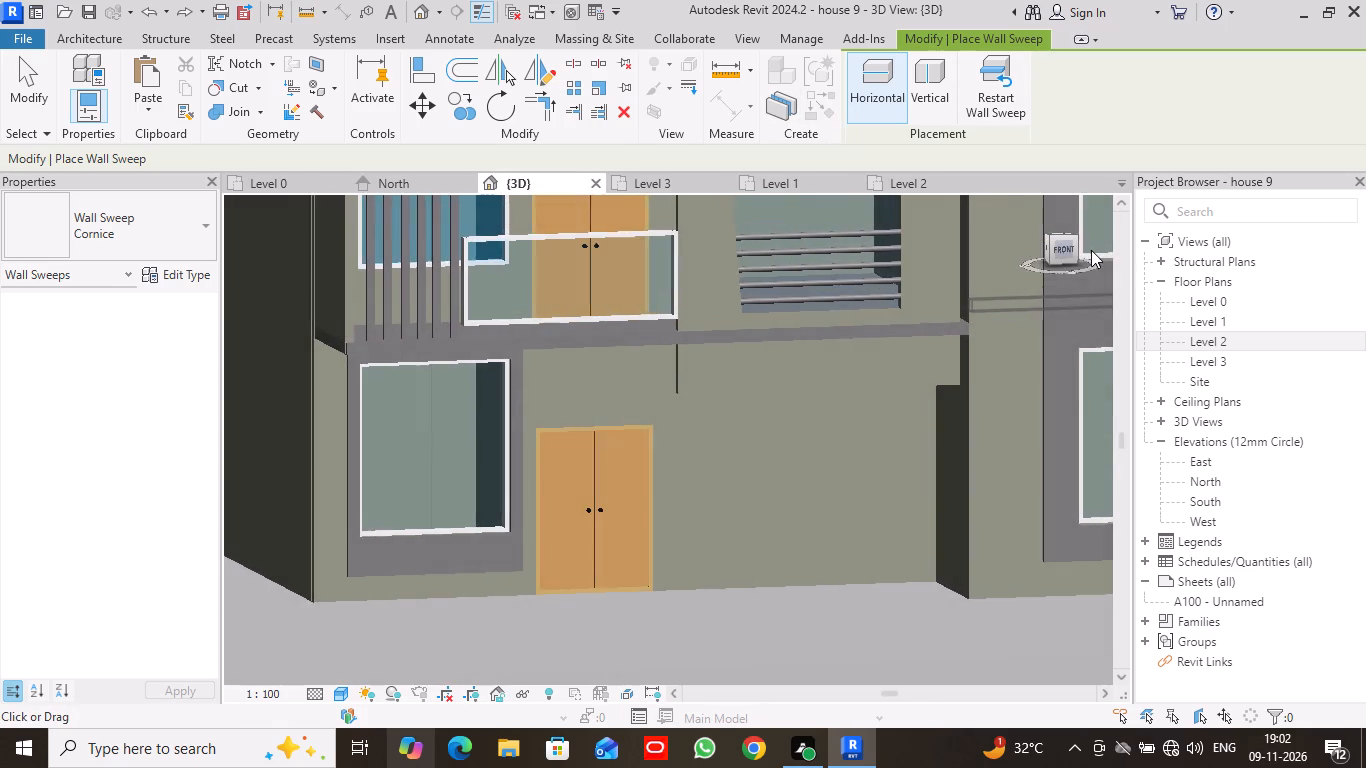
drag(1091, 250, 1093, 250)
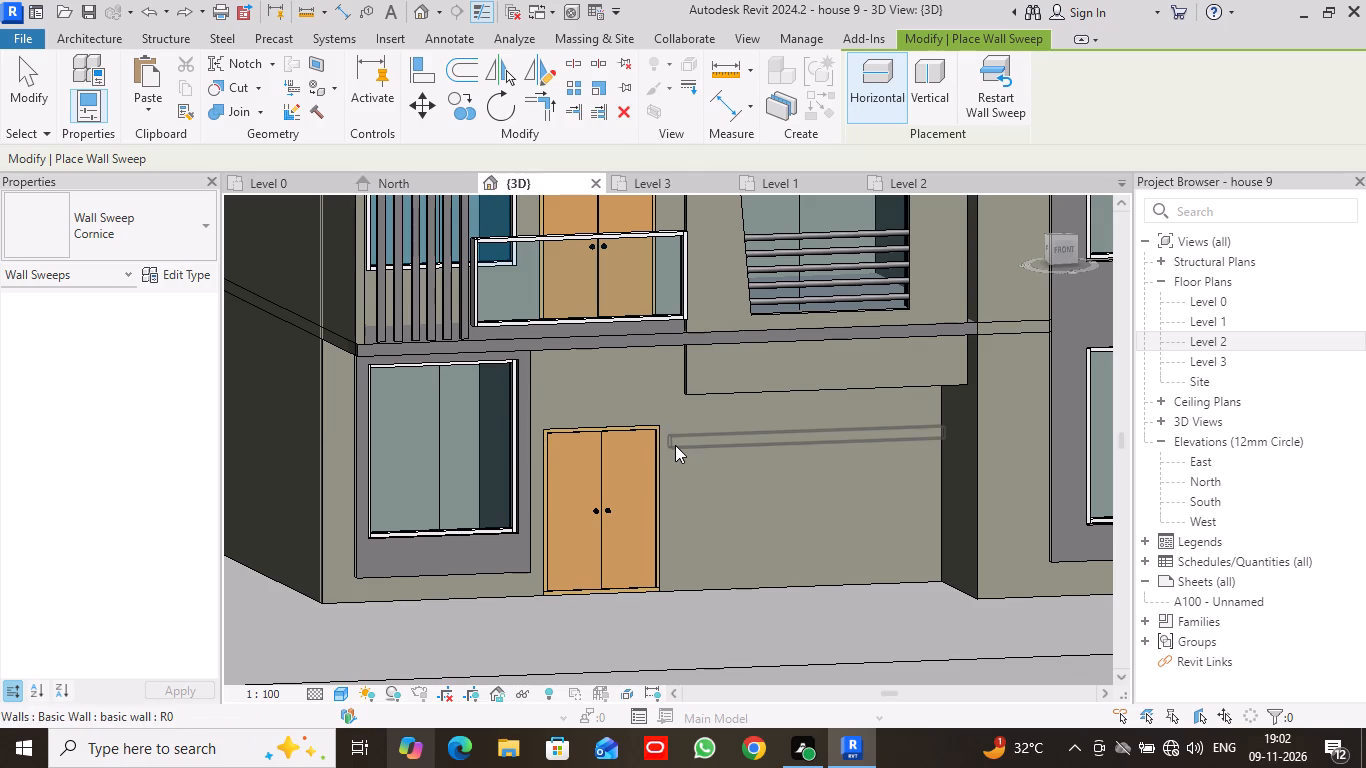
click(675, 445)
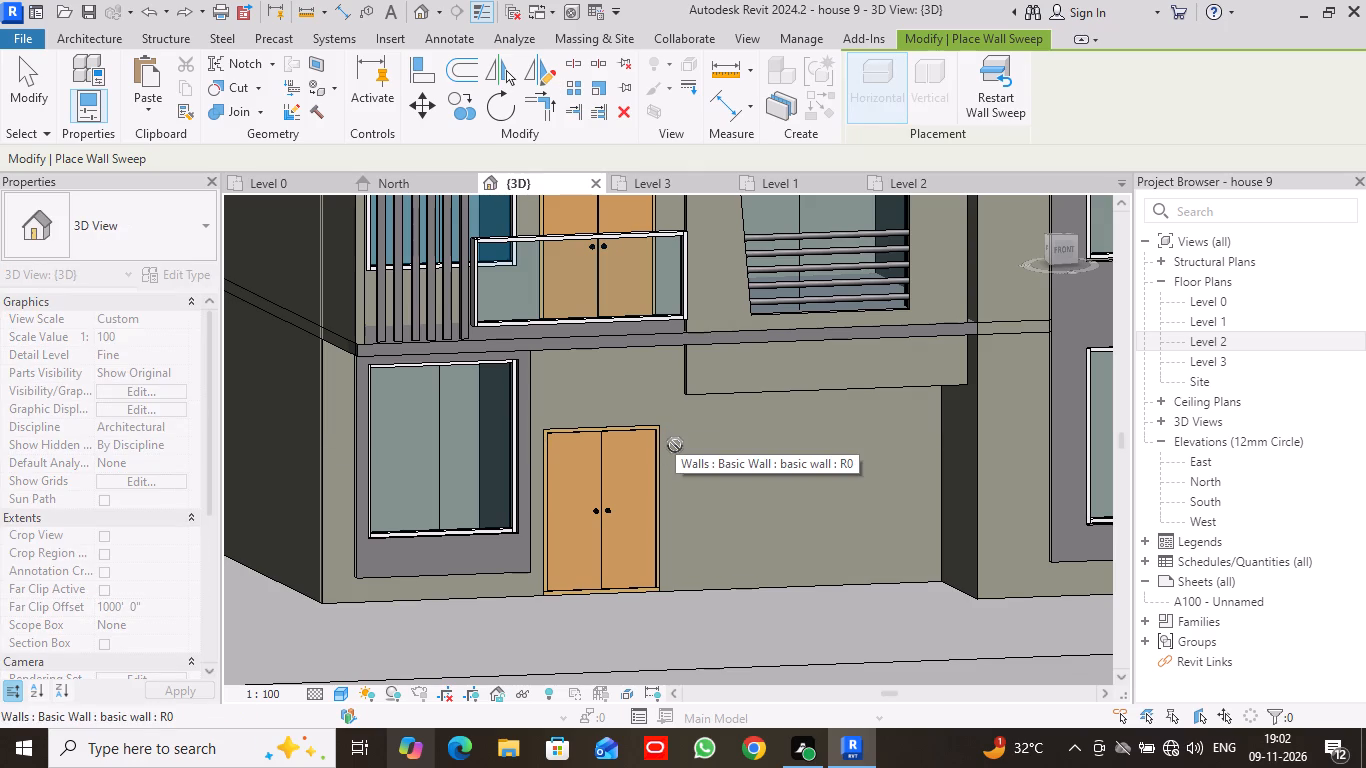
Set the profile of the new sweep's Cornice type to Profiles_Cant_Brick_Soldier_1_Course : Standard.
scroll(675, 445, down, 1)
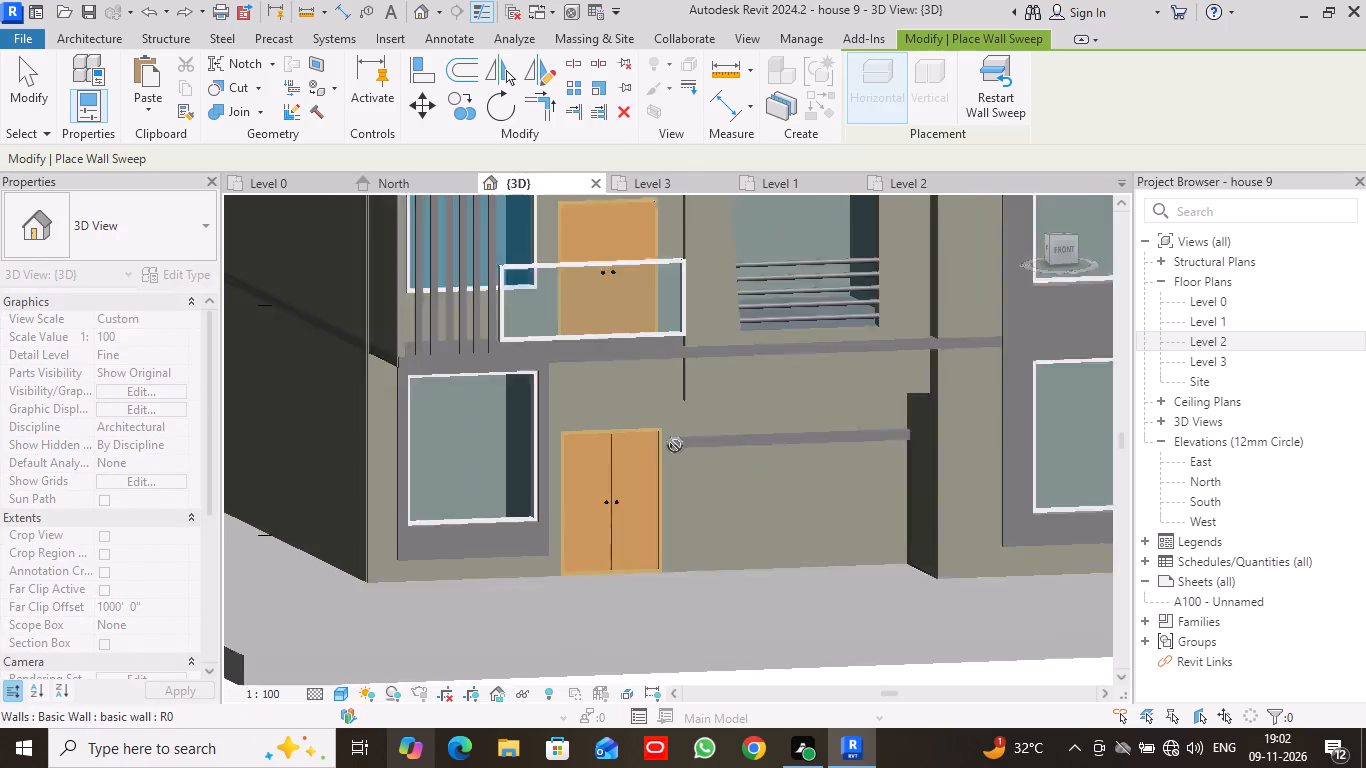
scroll(675, 445, down, 1)
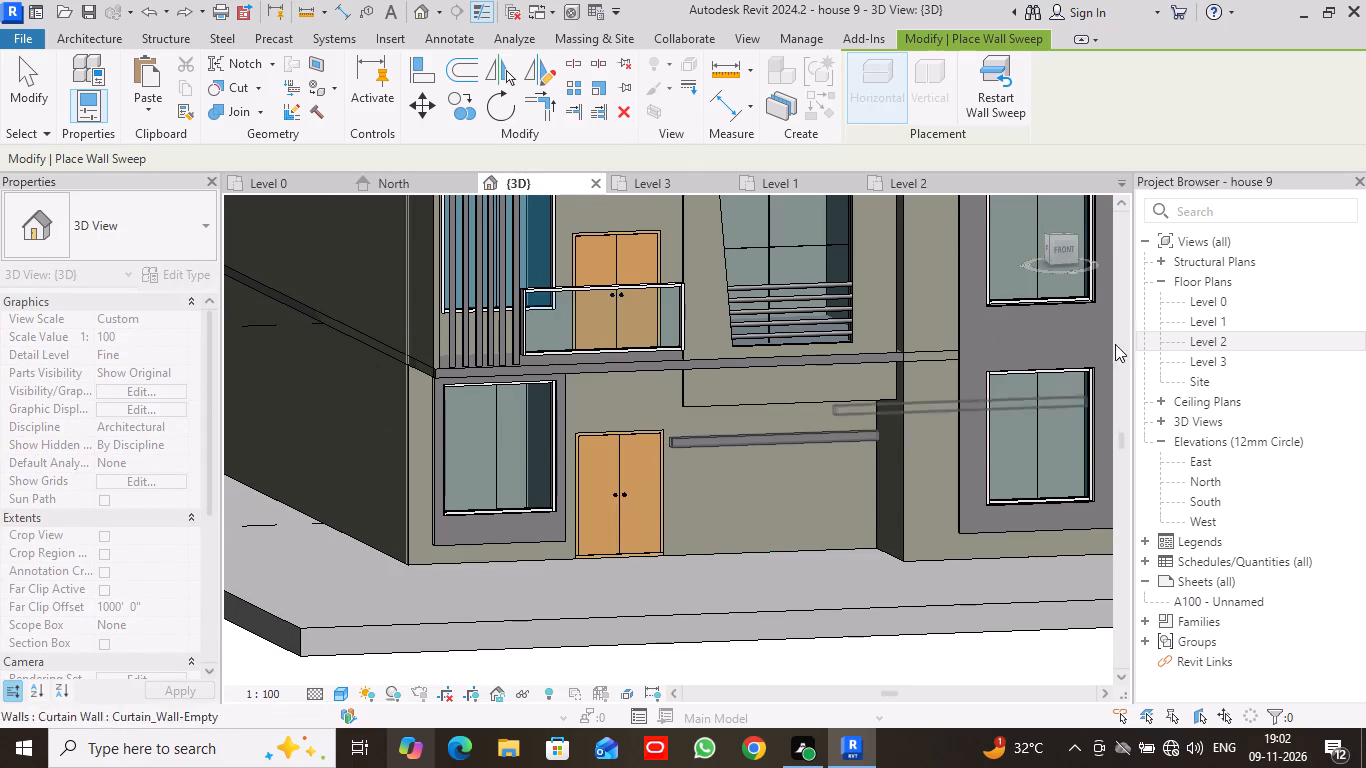
click(1065, 248)
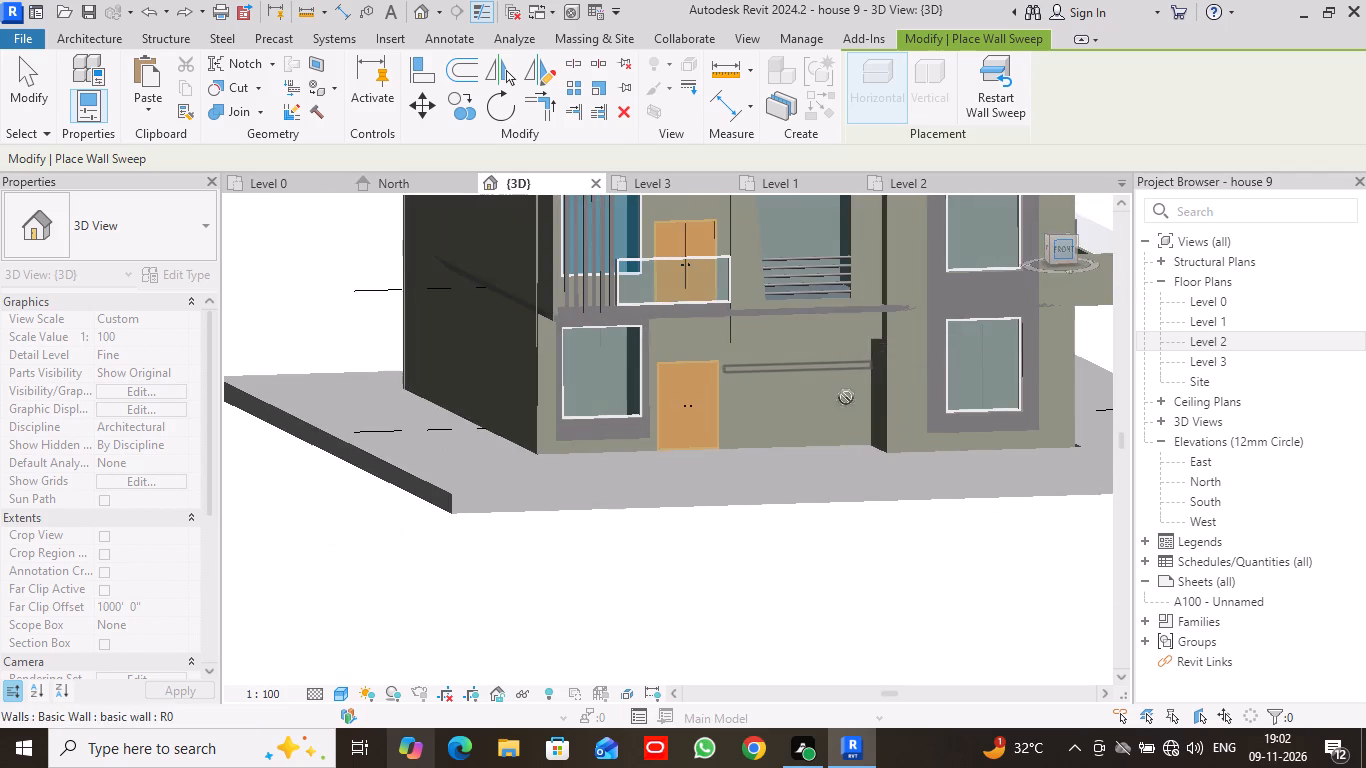
scroll(640, 506, up, 9)
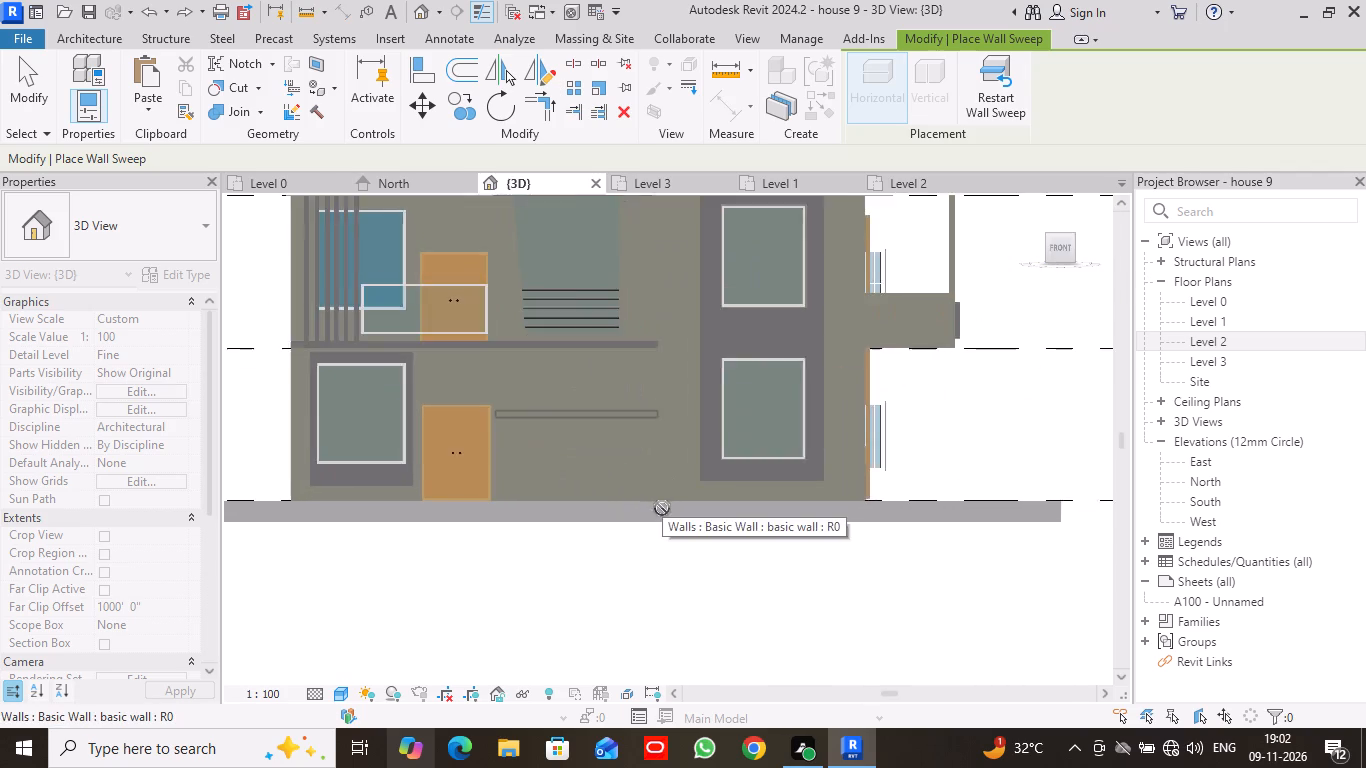
scroll(662, 508, up, 3)
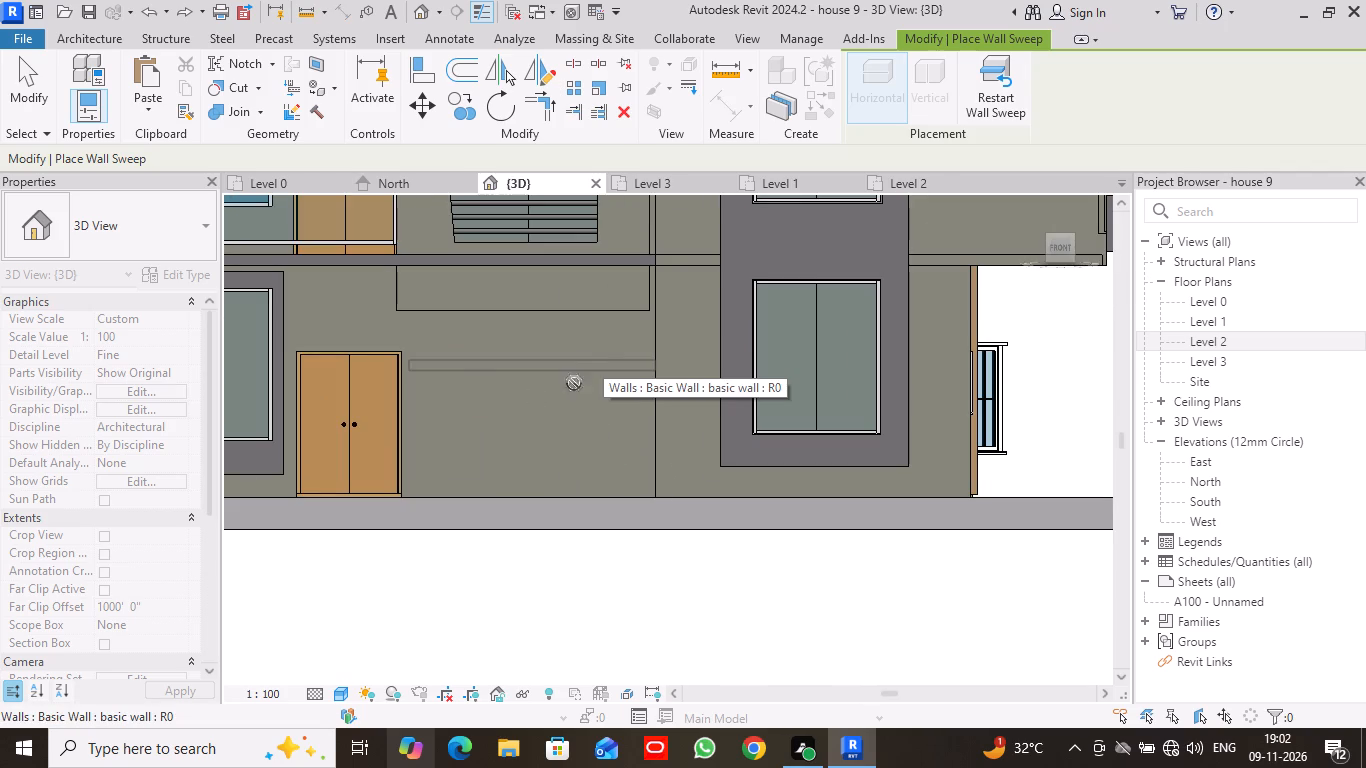
click(524, 370)
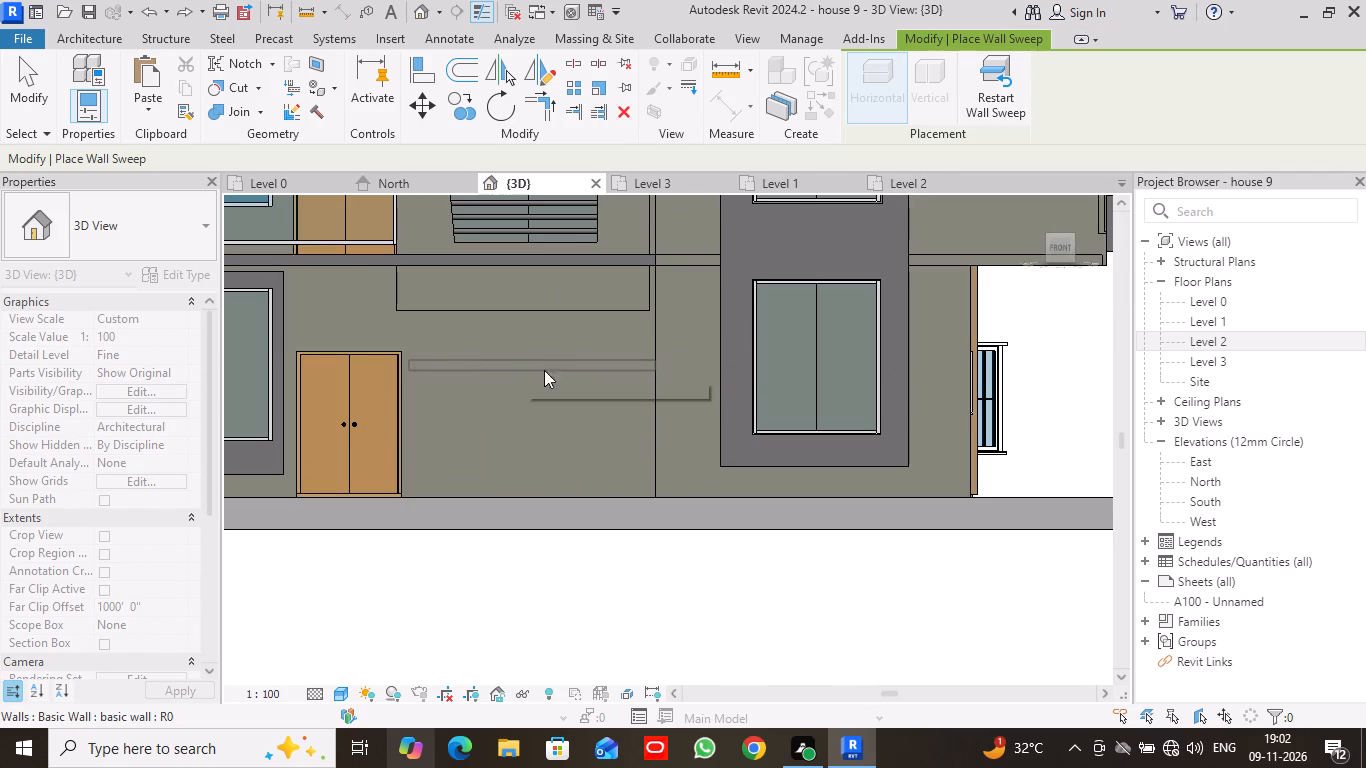
click(559, 364)
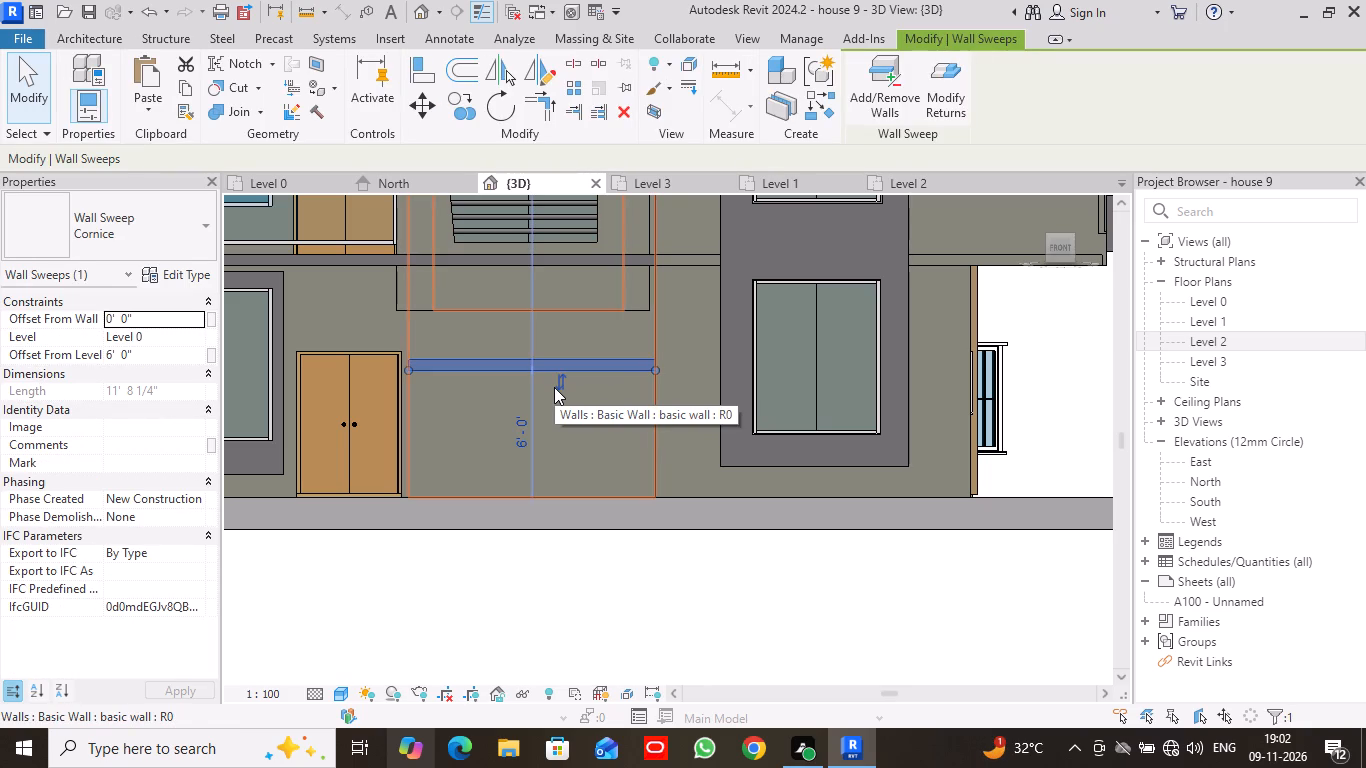
click(185, 270)
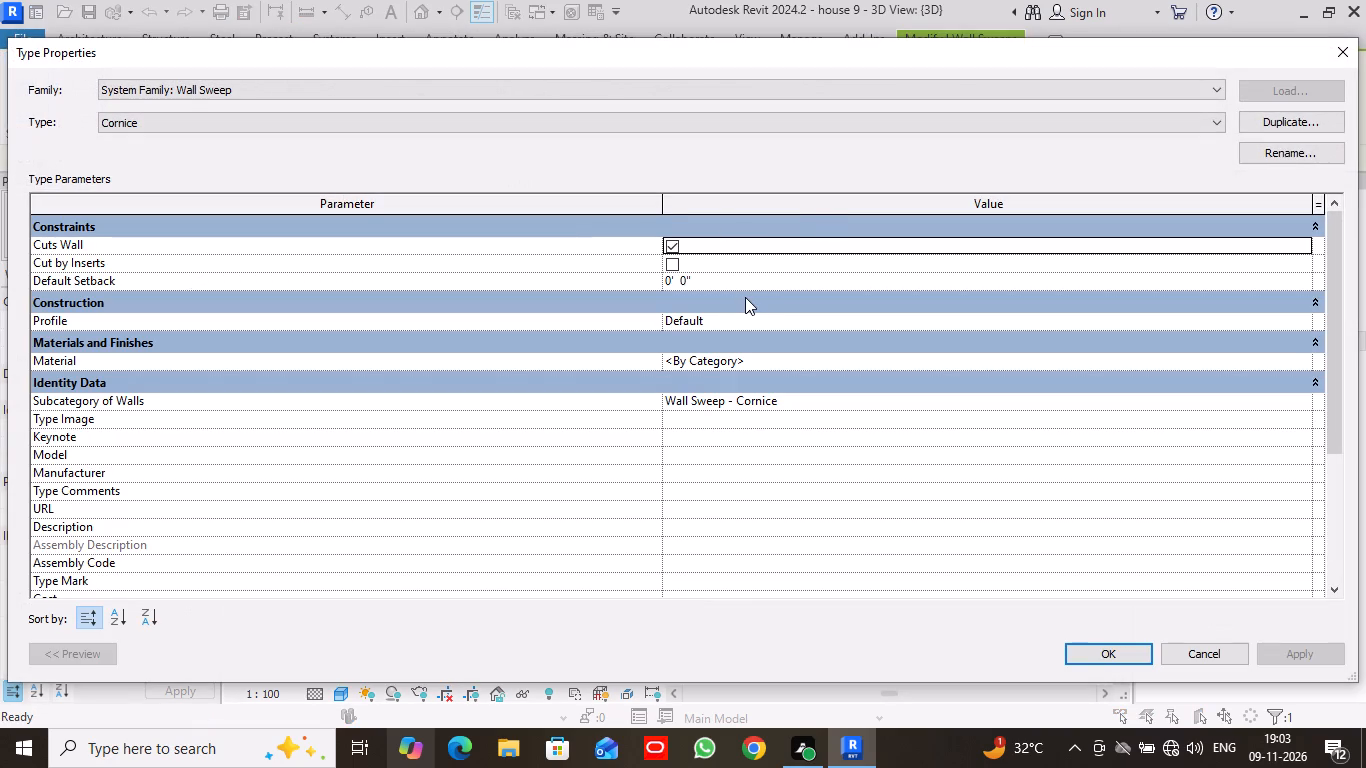
click(788, 327)
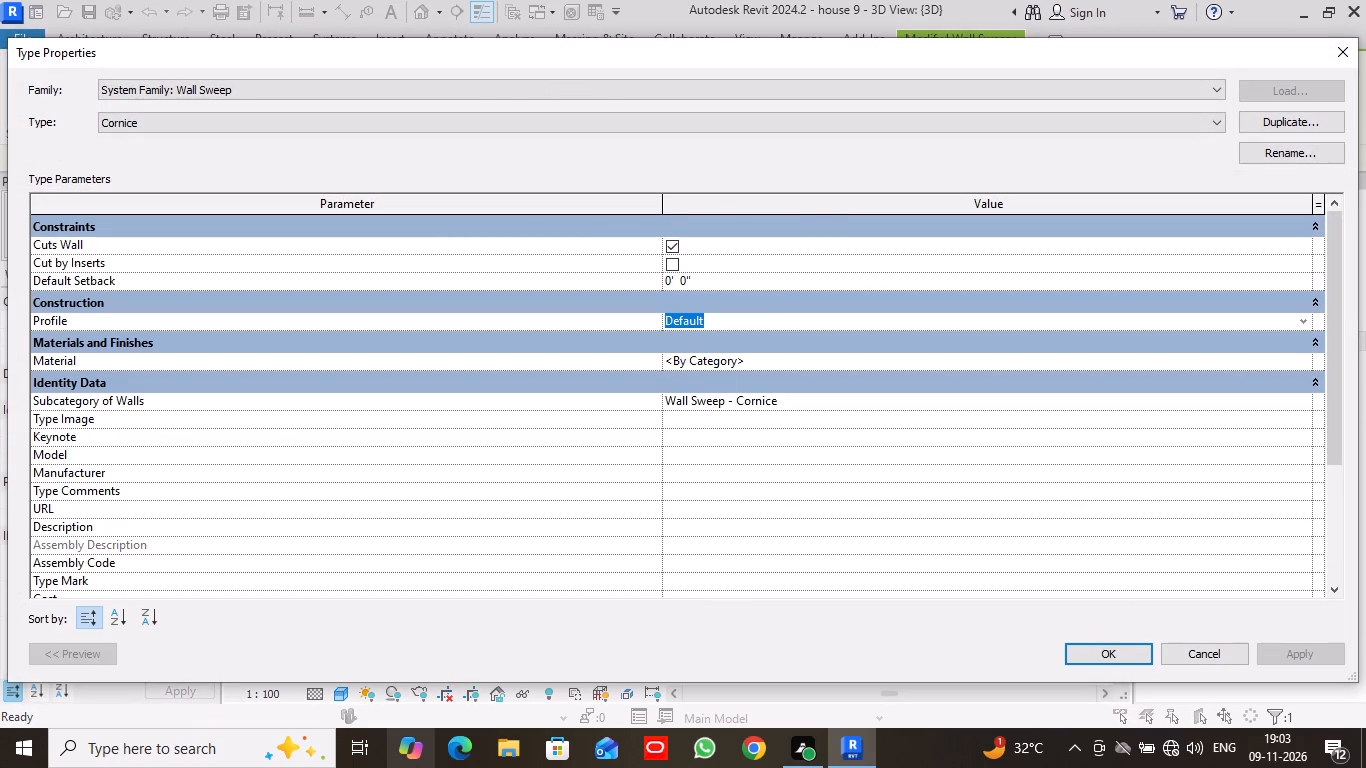
click(1304, 325)
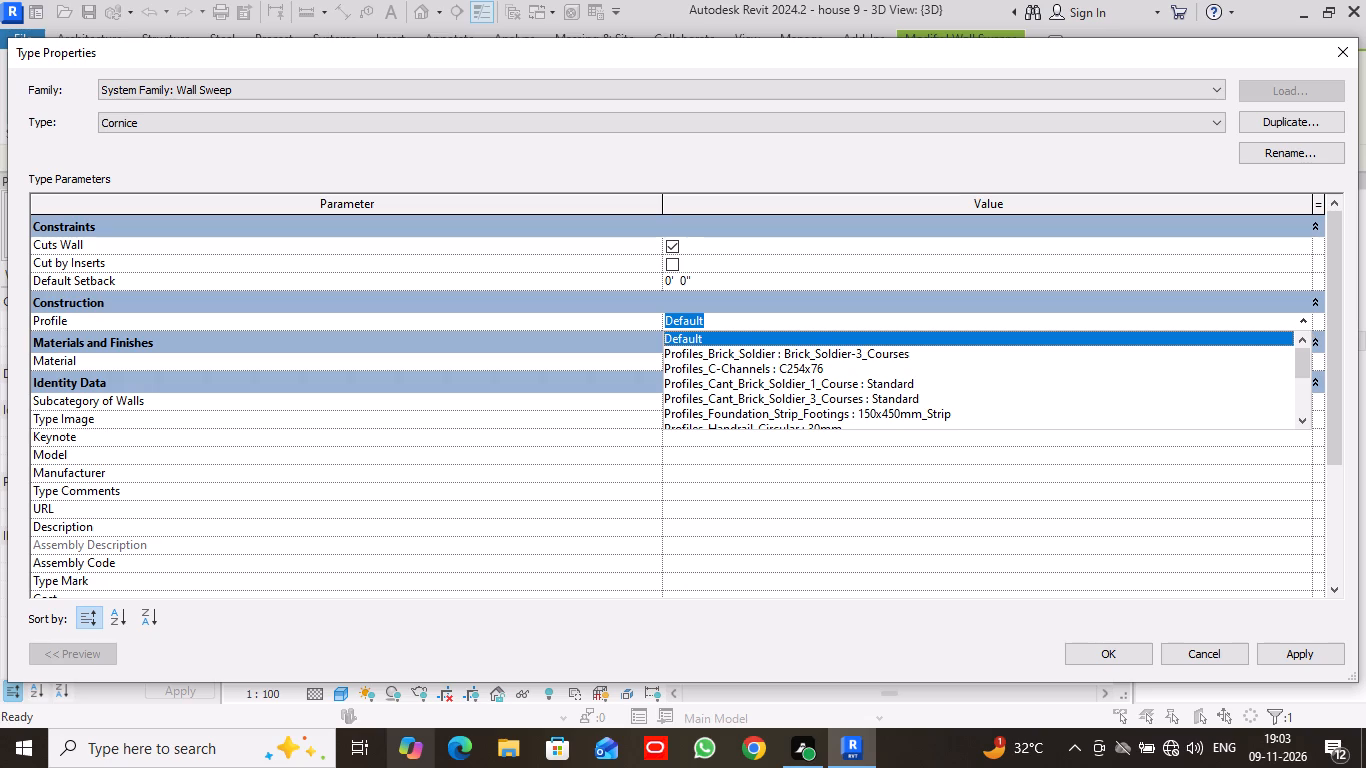
scroll(900, 383, down, 3)
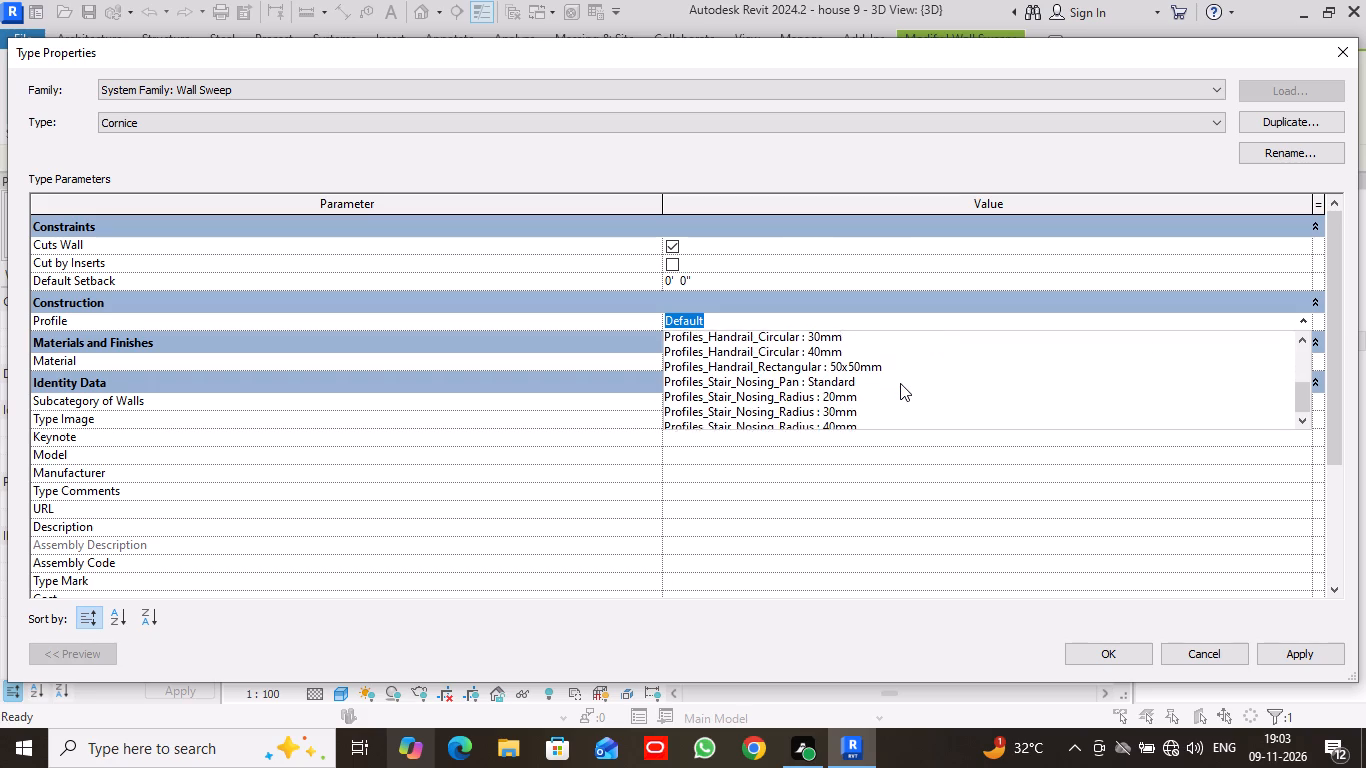
scroll(900, 383, down, 6)
scroll(900, 382, up, 14)
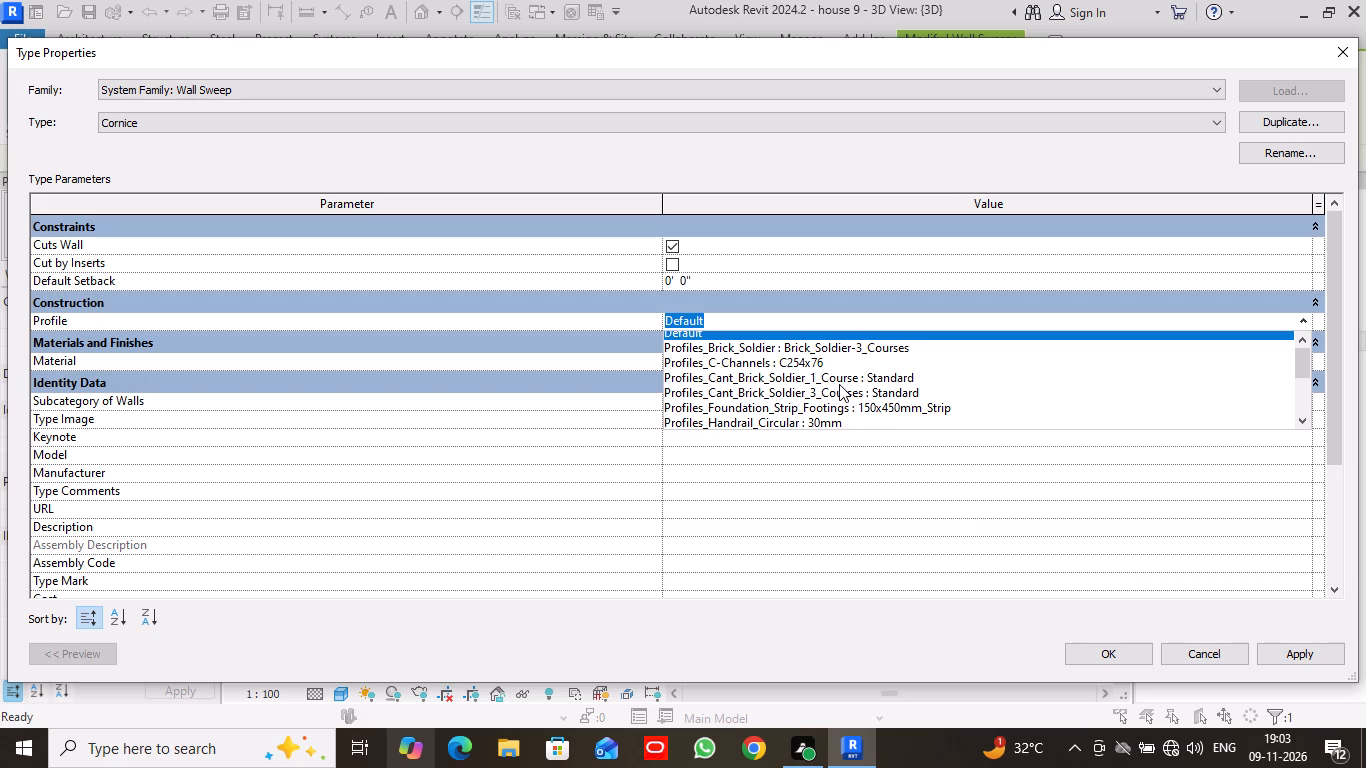
click(845, 386)
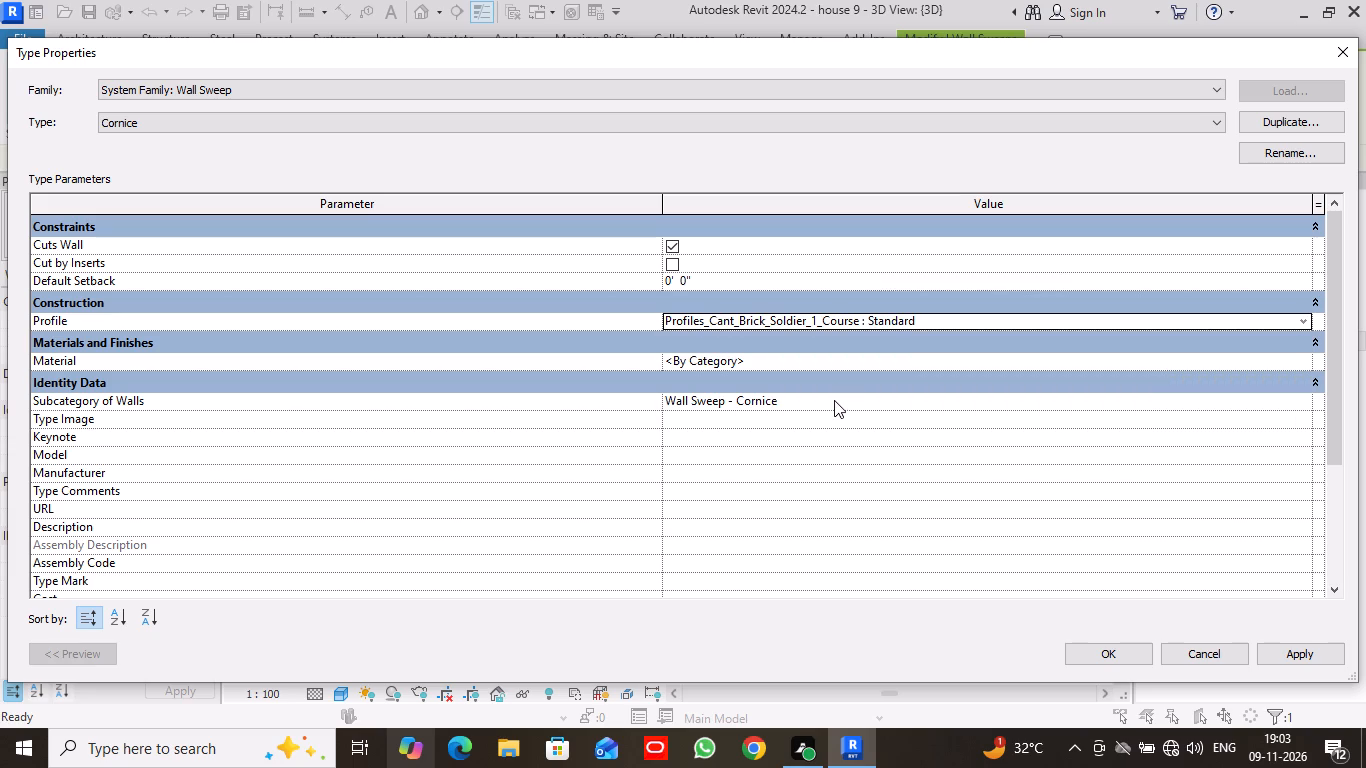
click(1124, 654)
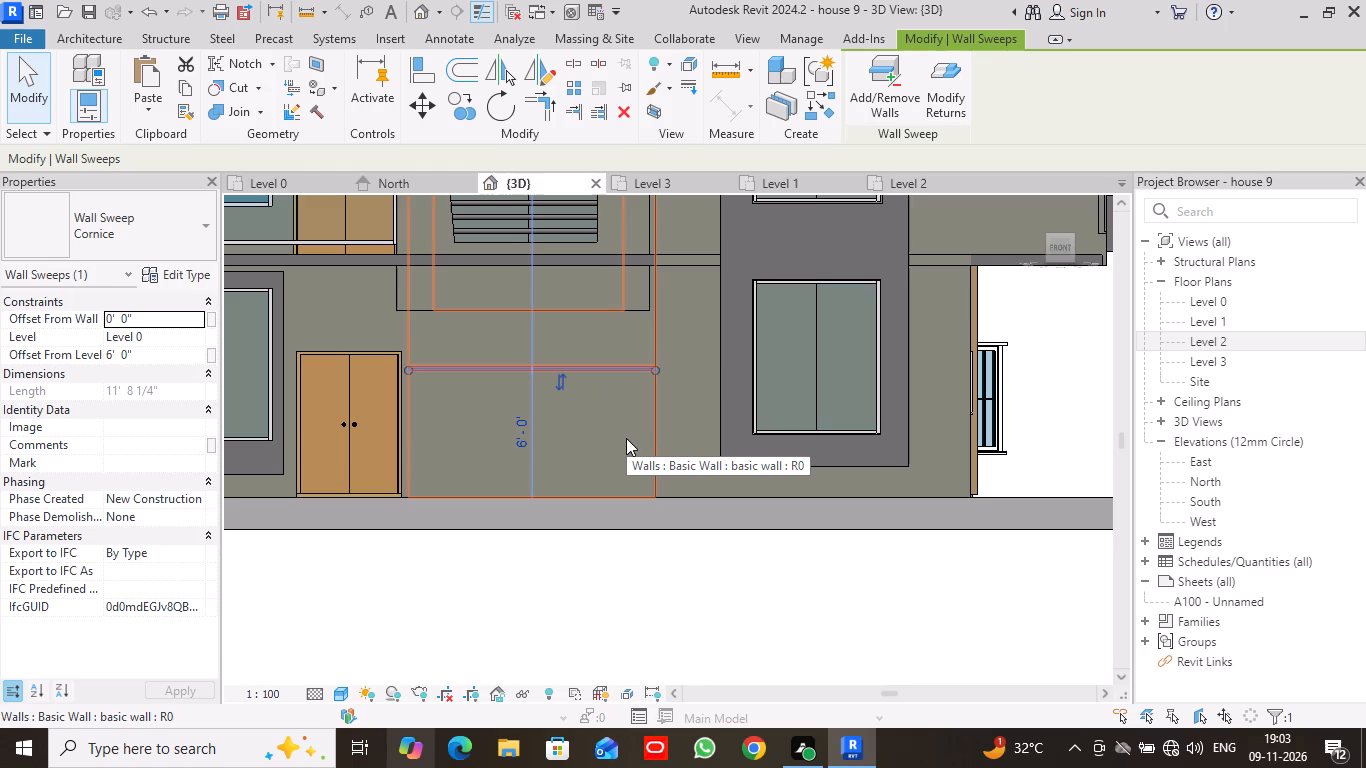
Extend the sweep's door-side end past the double door and window to the facade's far corner, making it about 26' 5 1/2" long.
scroll(576, 440, down, 2)
middle_drag(578, 445, 663, 456)
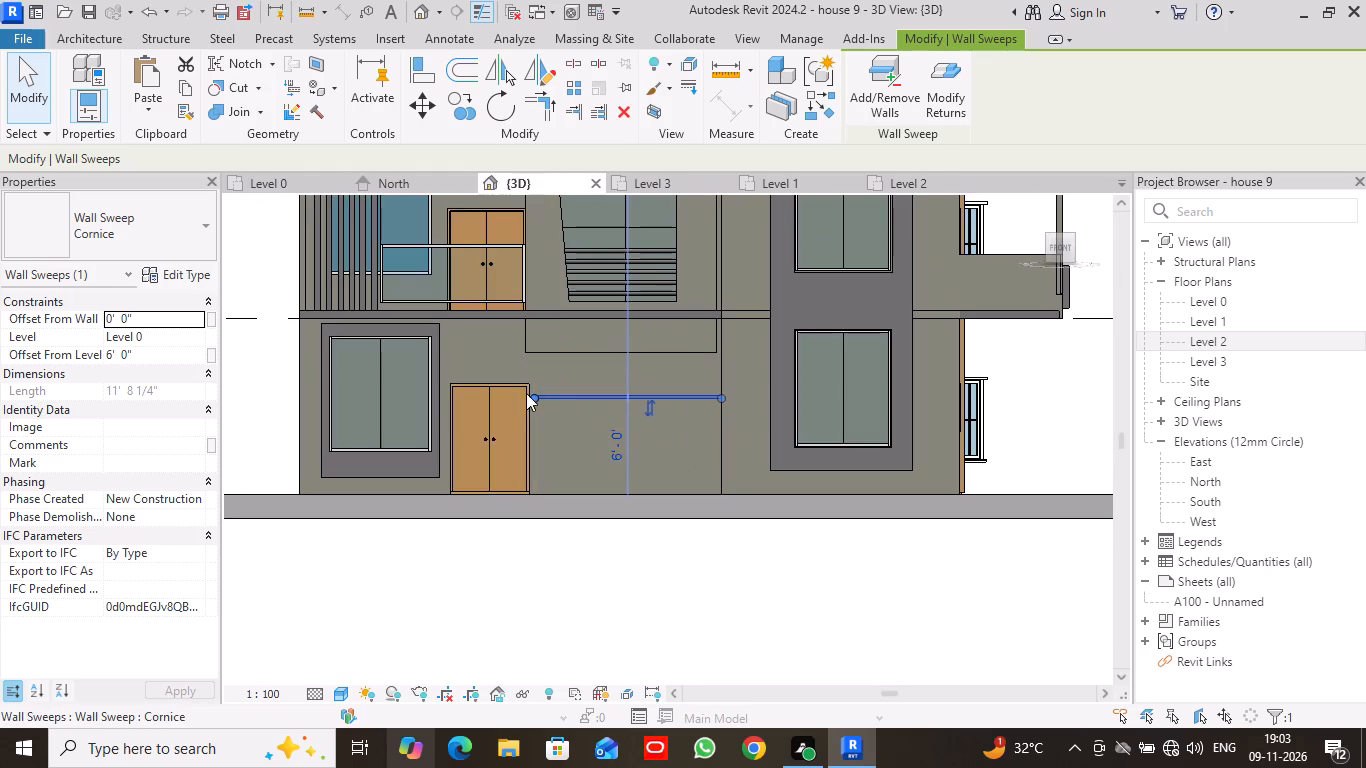
drag(533, 398, 370, 385)
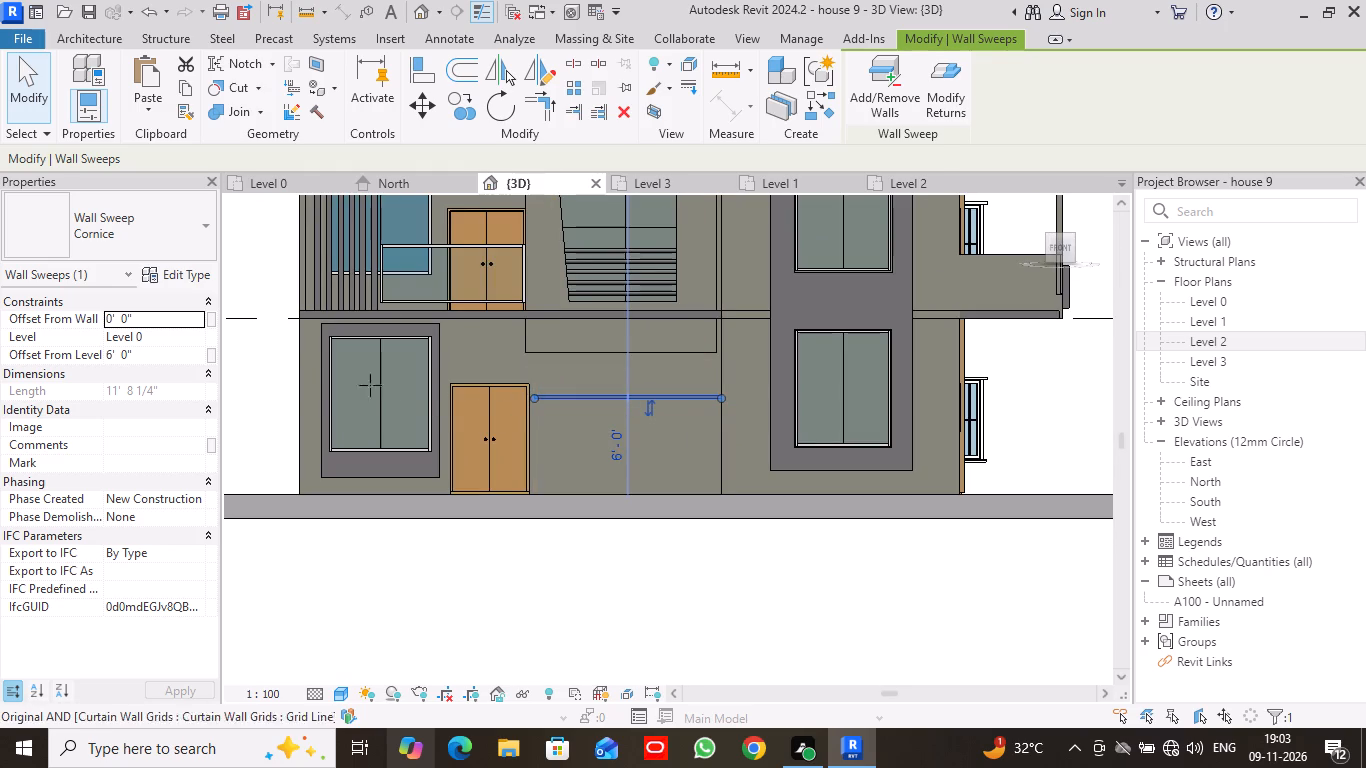
drag(370, 385, 296, 392)
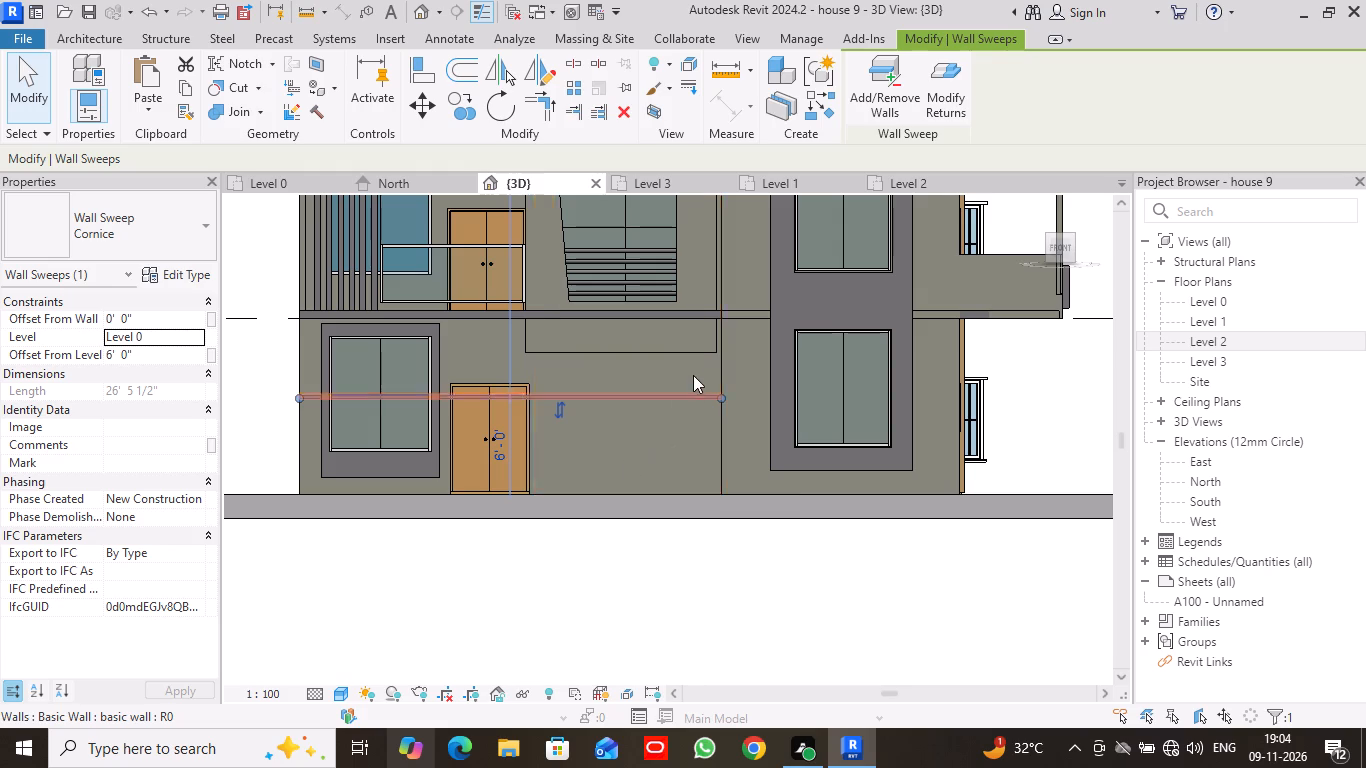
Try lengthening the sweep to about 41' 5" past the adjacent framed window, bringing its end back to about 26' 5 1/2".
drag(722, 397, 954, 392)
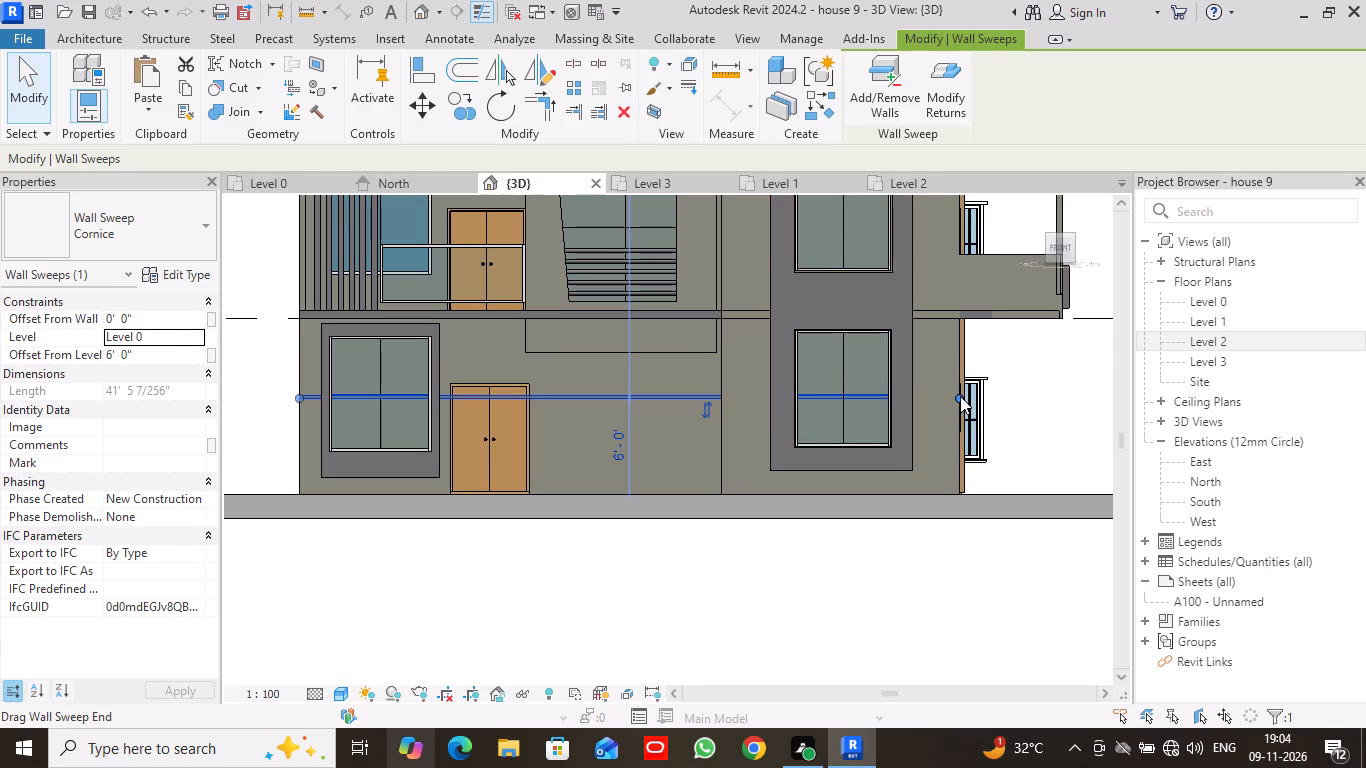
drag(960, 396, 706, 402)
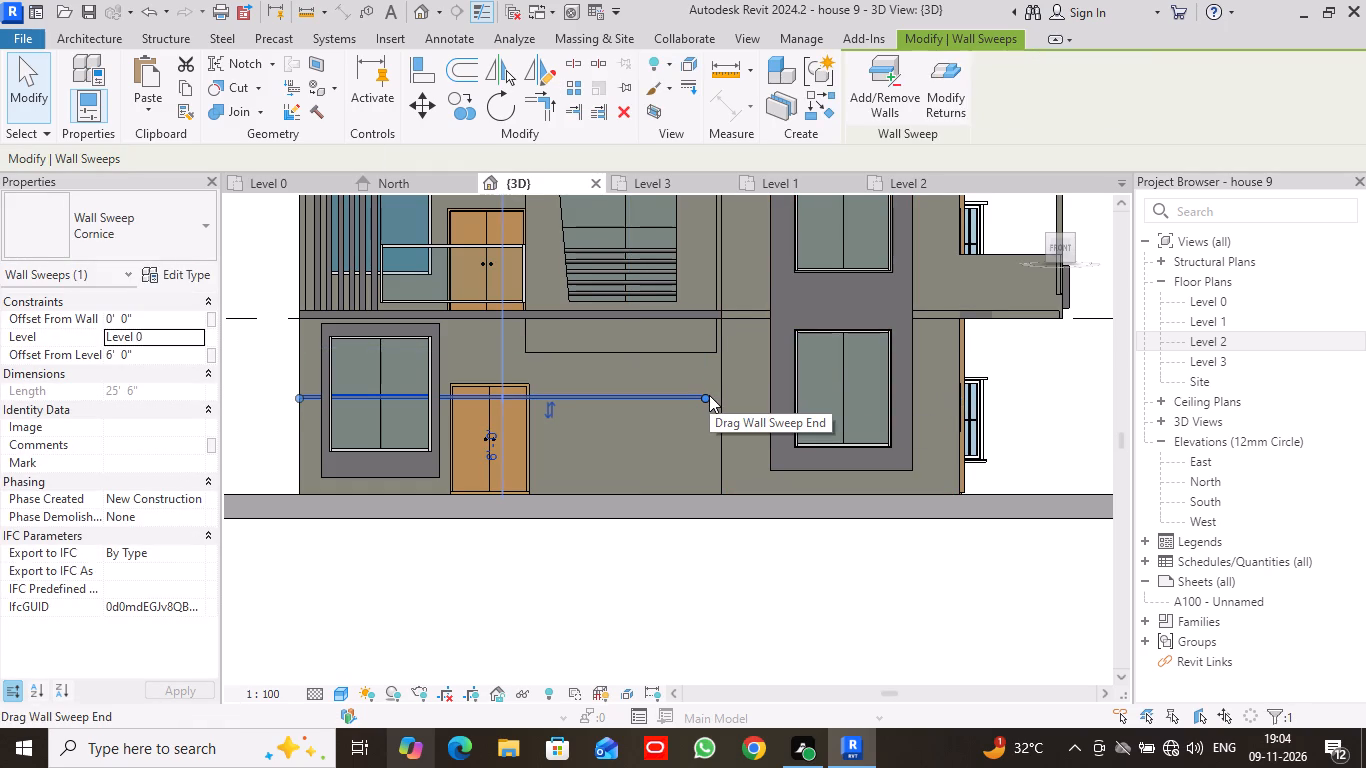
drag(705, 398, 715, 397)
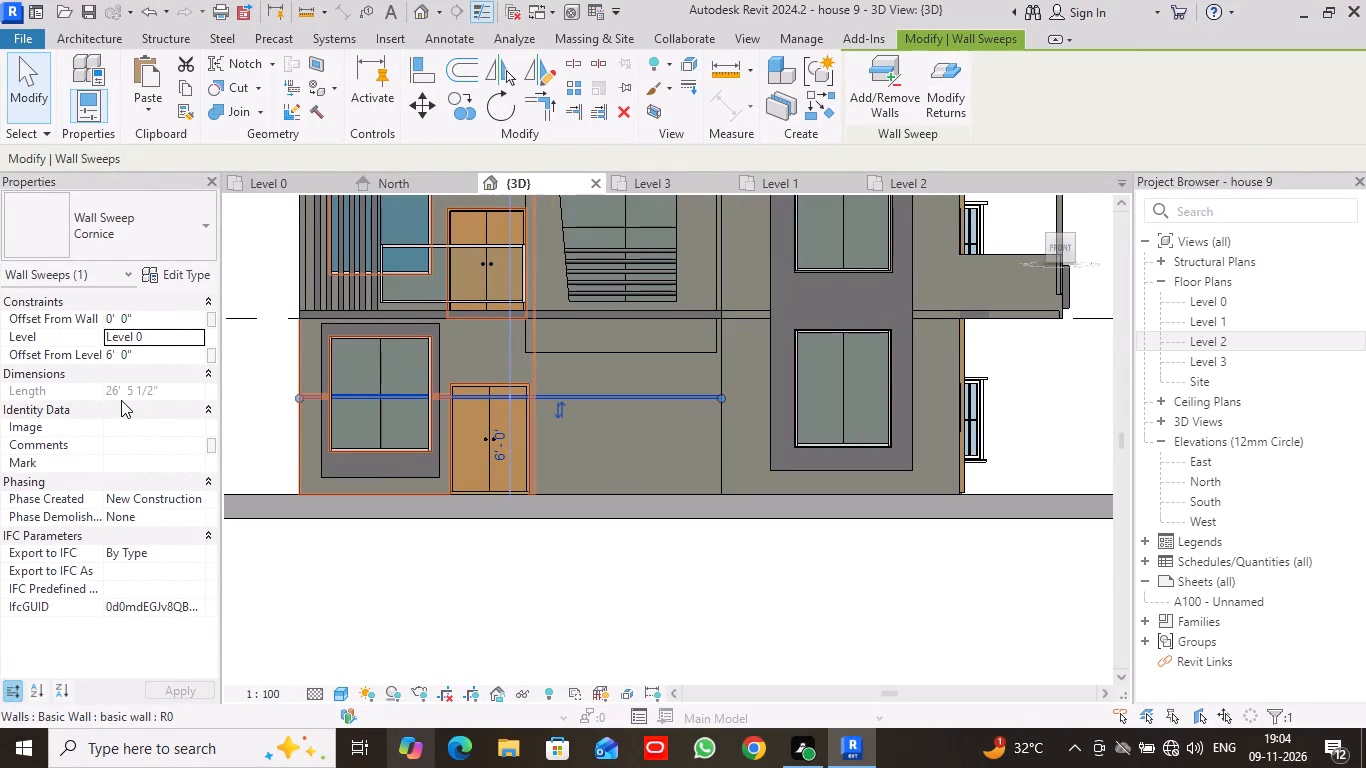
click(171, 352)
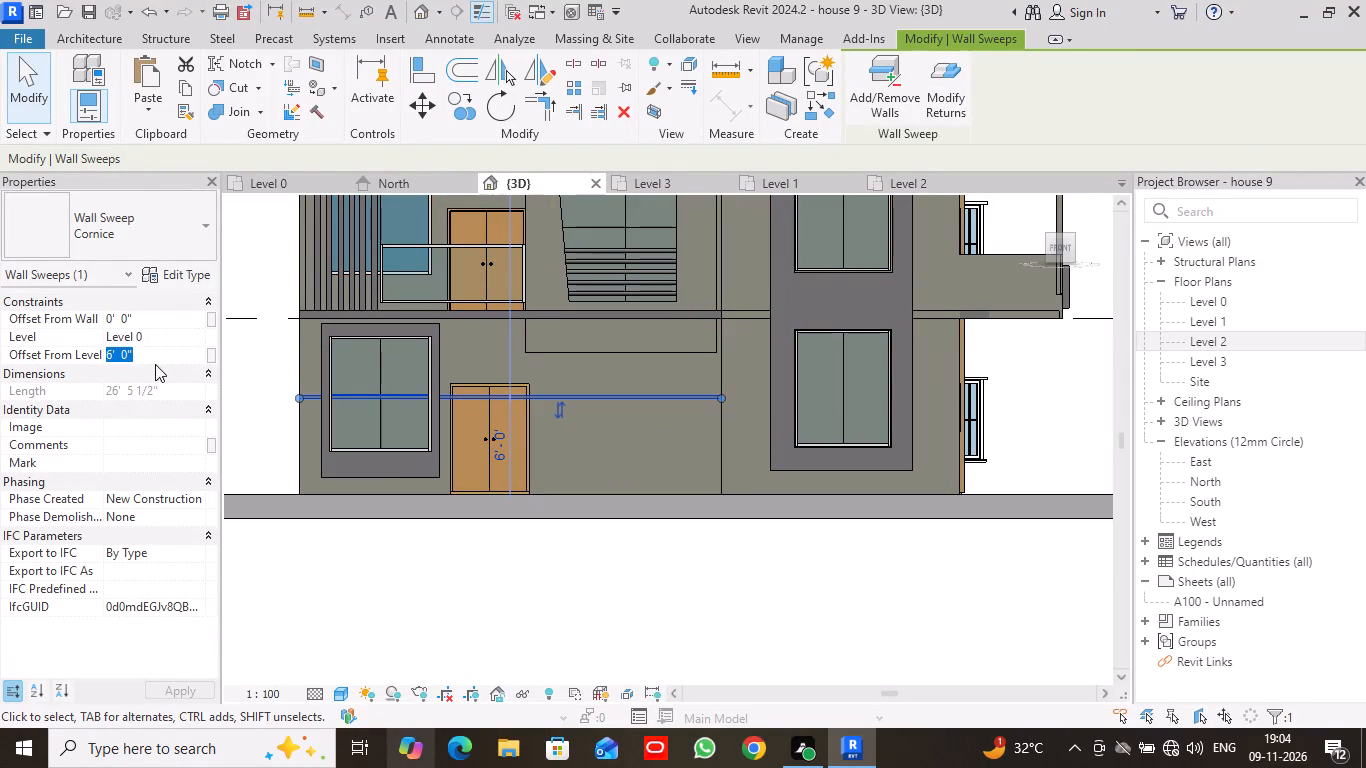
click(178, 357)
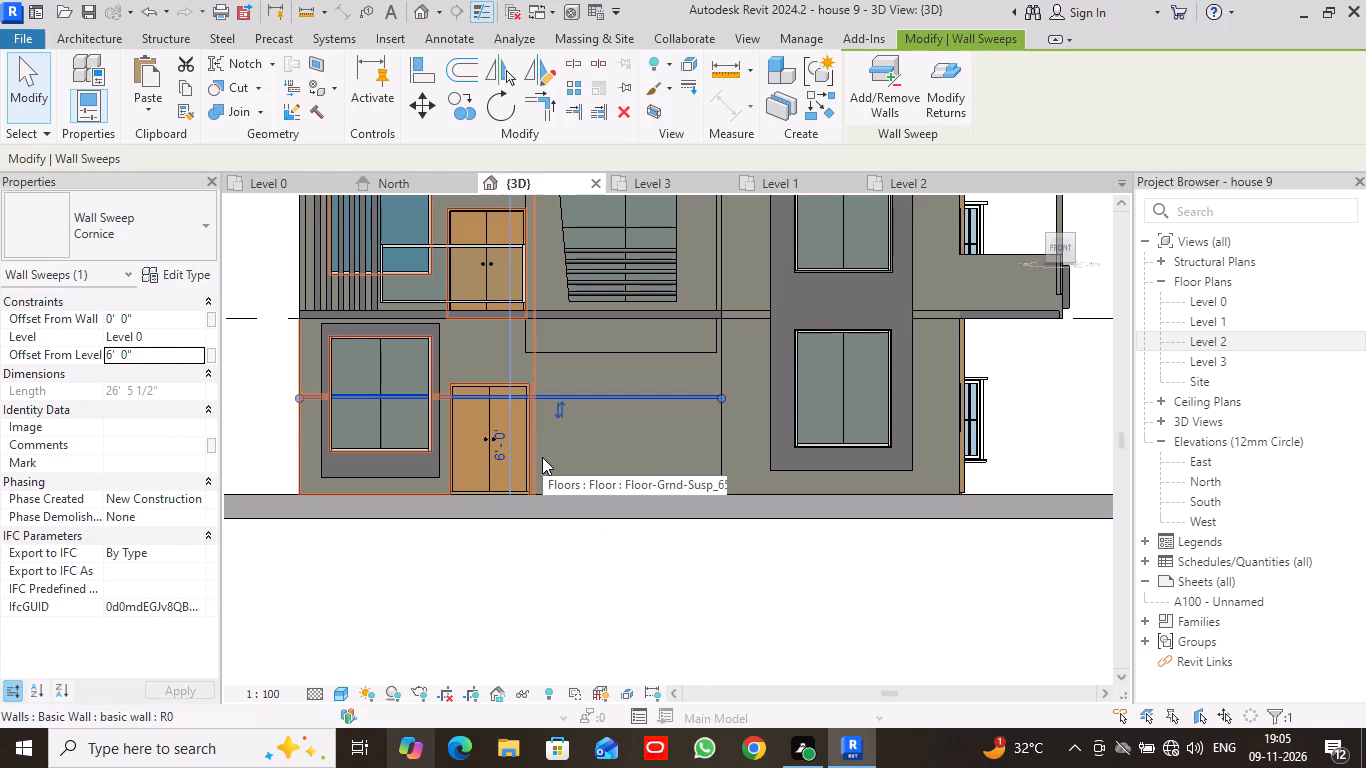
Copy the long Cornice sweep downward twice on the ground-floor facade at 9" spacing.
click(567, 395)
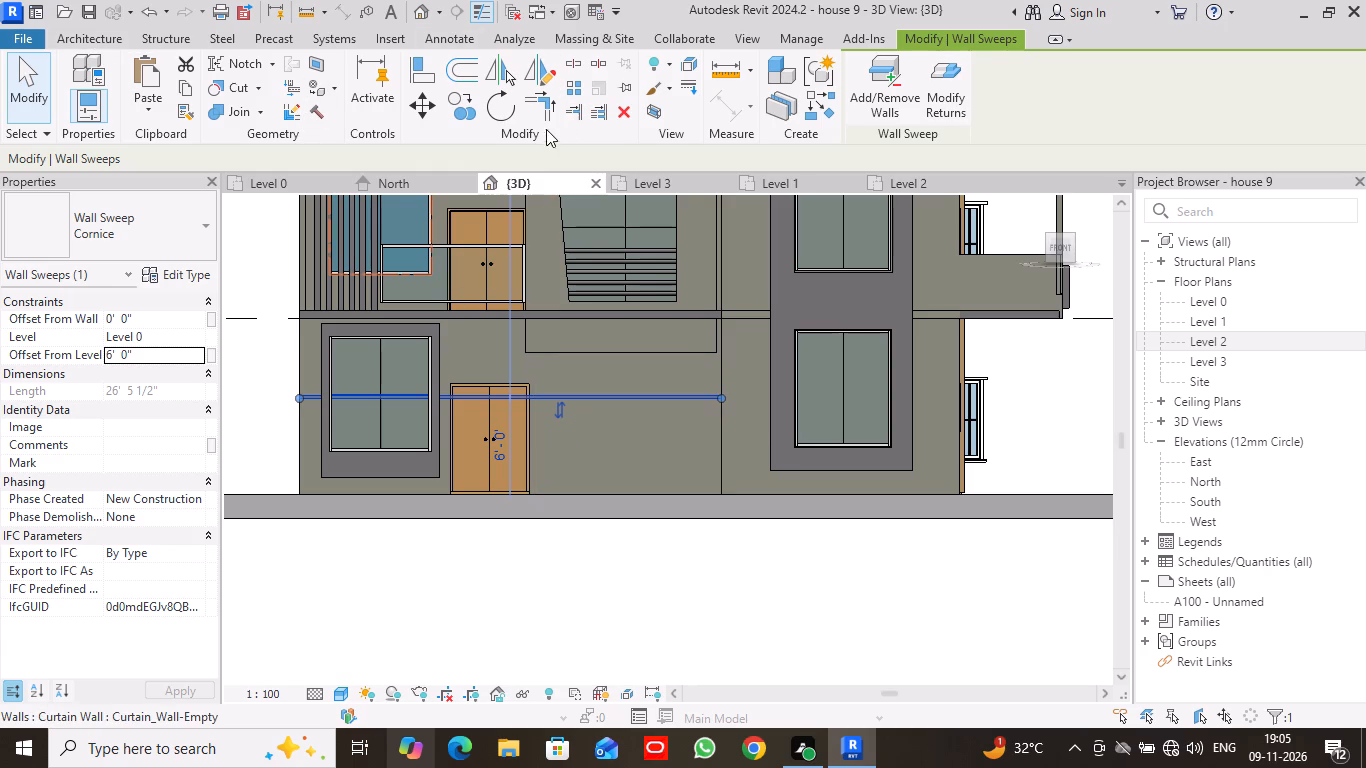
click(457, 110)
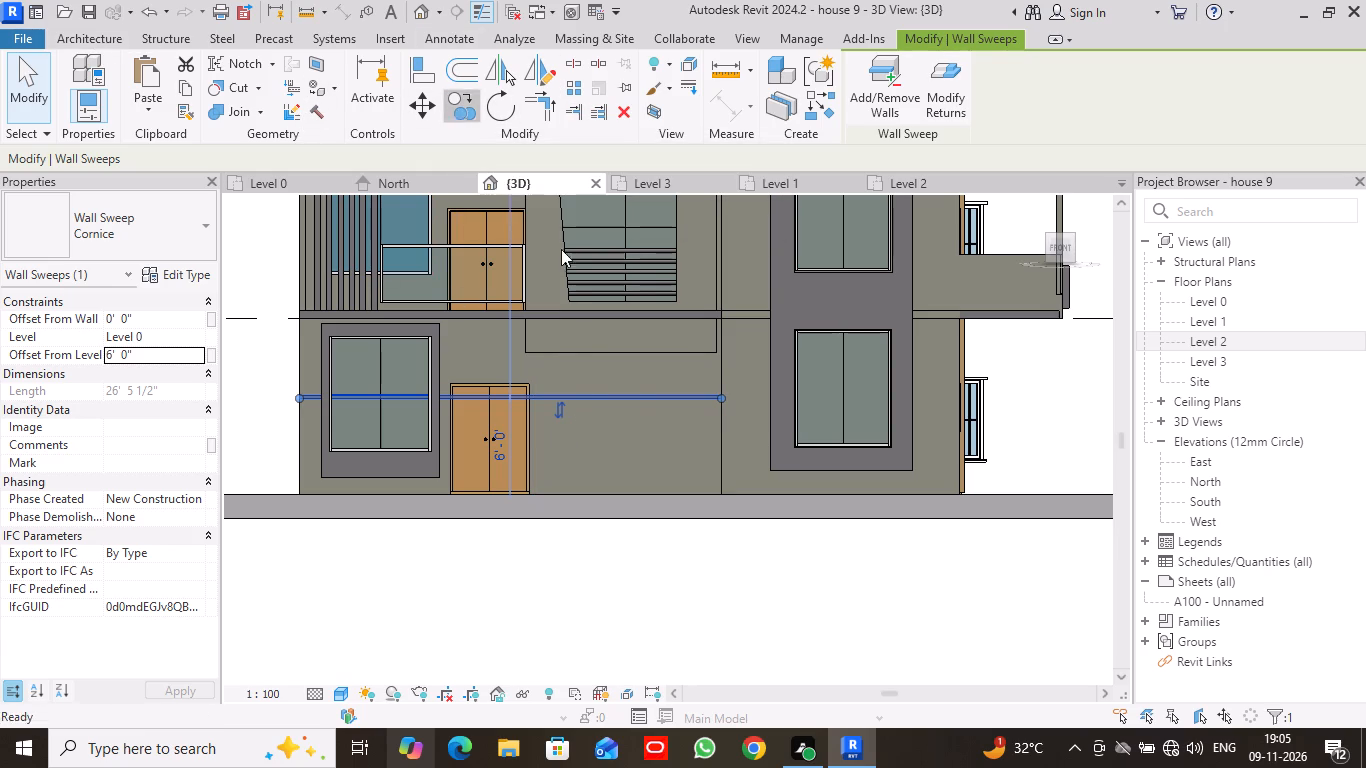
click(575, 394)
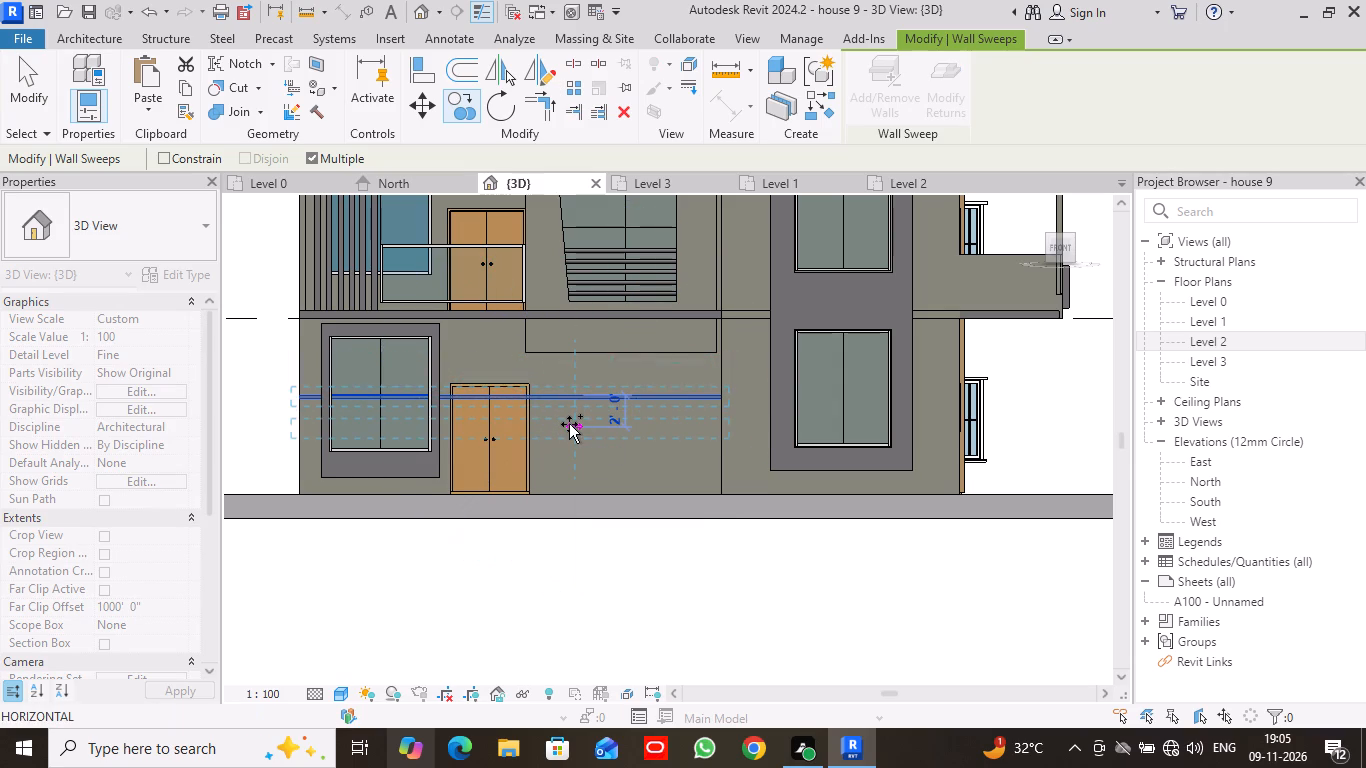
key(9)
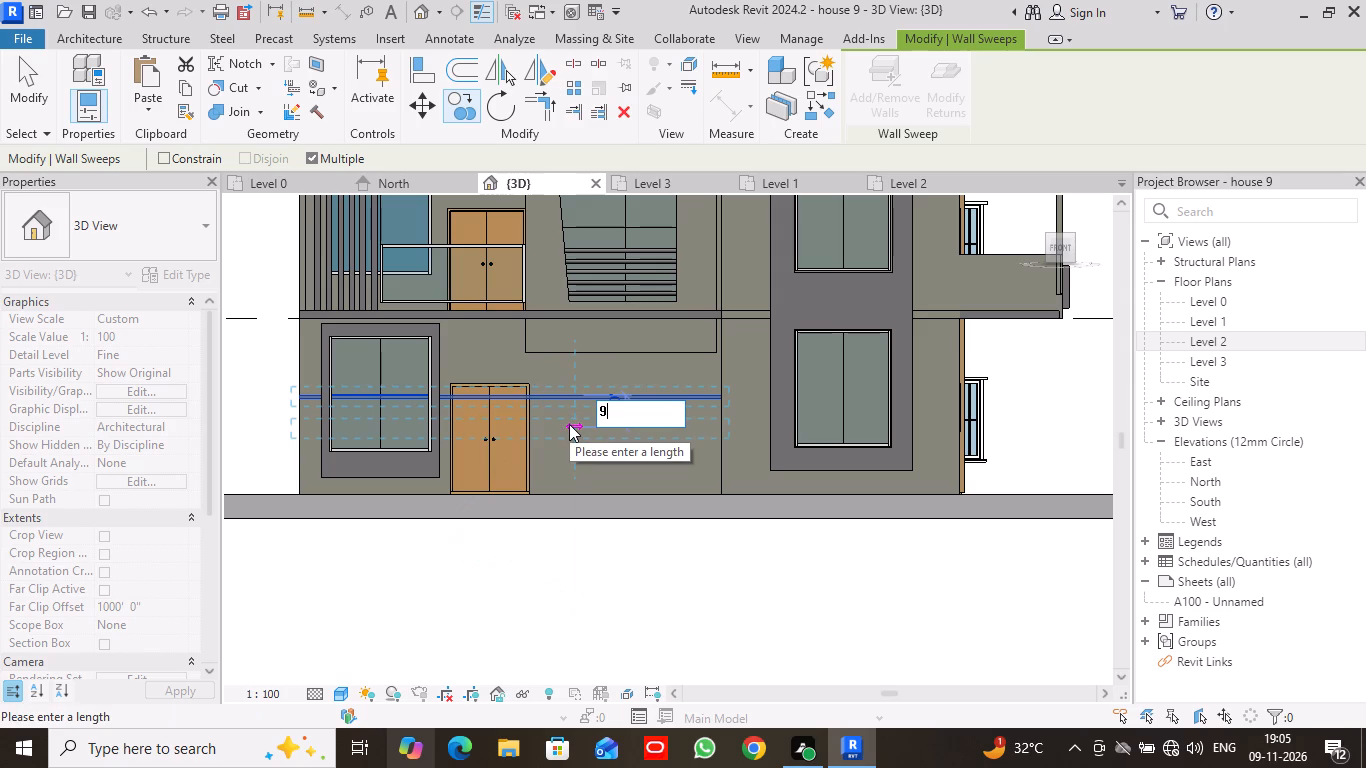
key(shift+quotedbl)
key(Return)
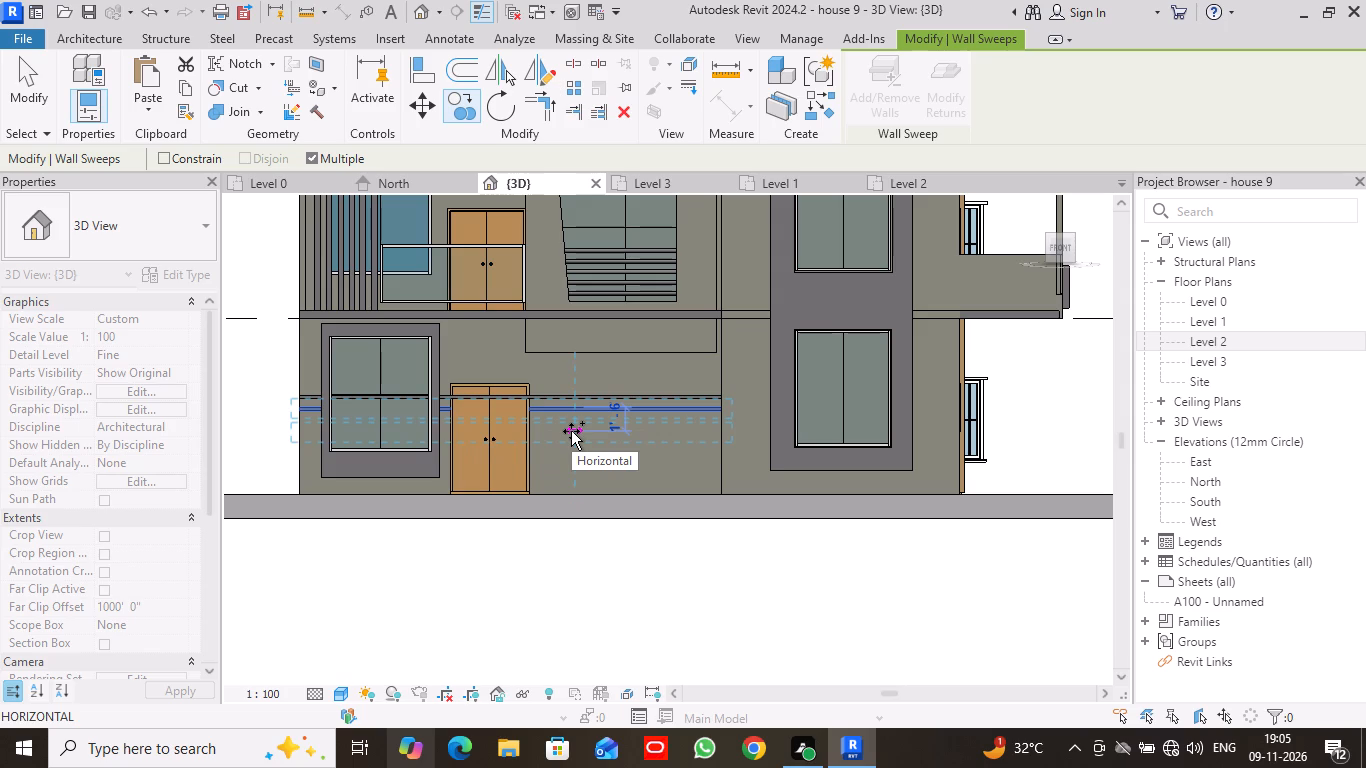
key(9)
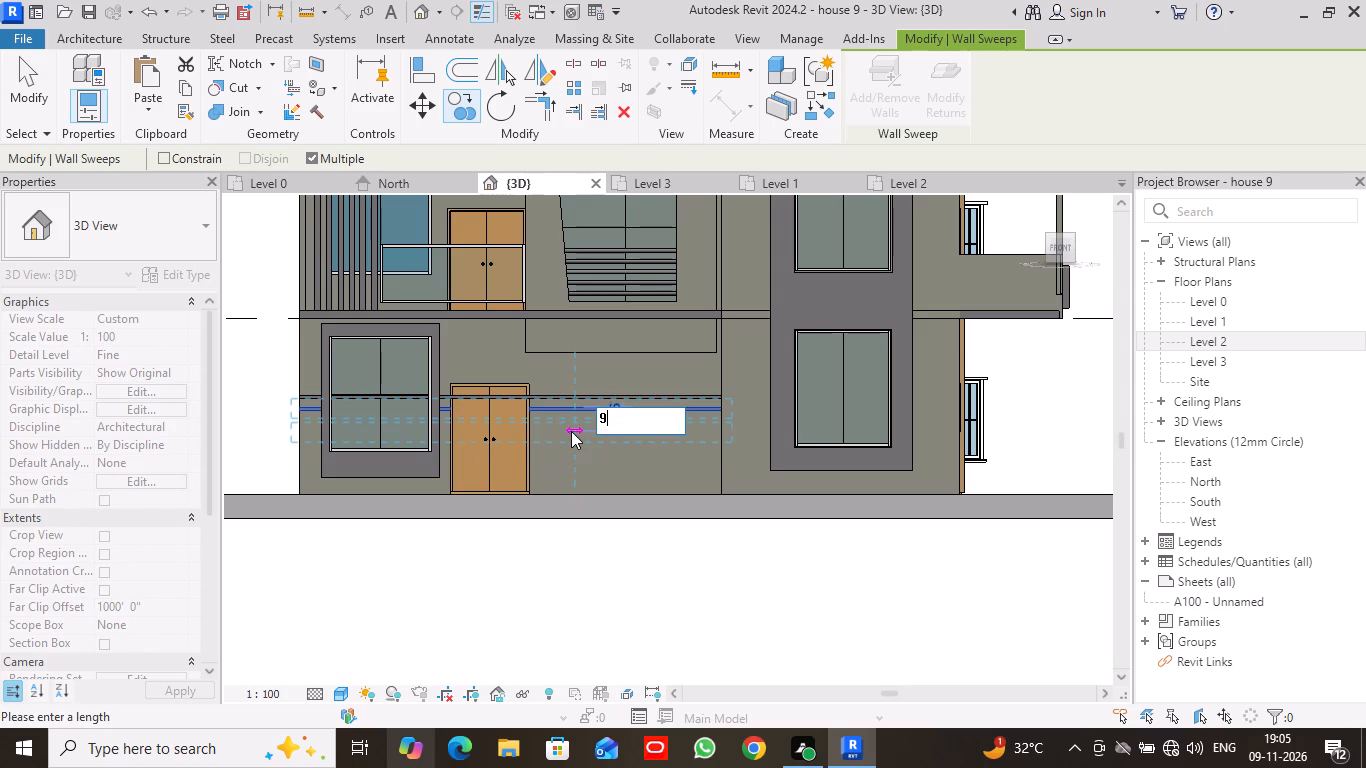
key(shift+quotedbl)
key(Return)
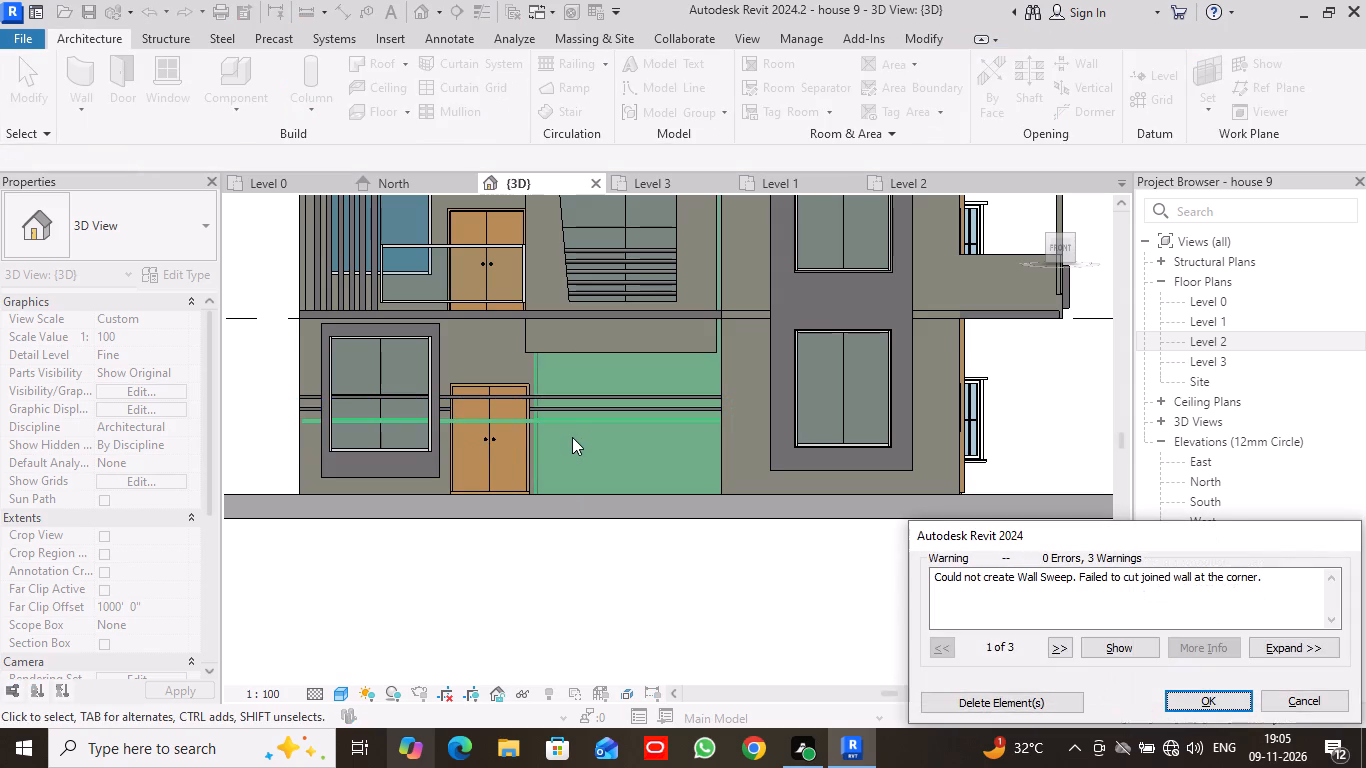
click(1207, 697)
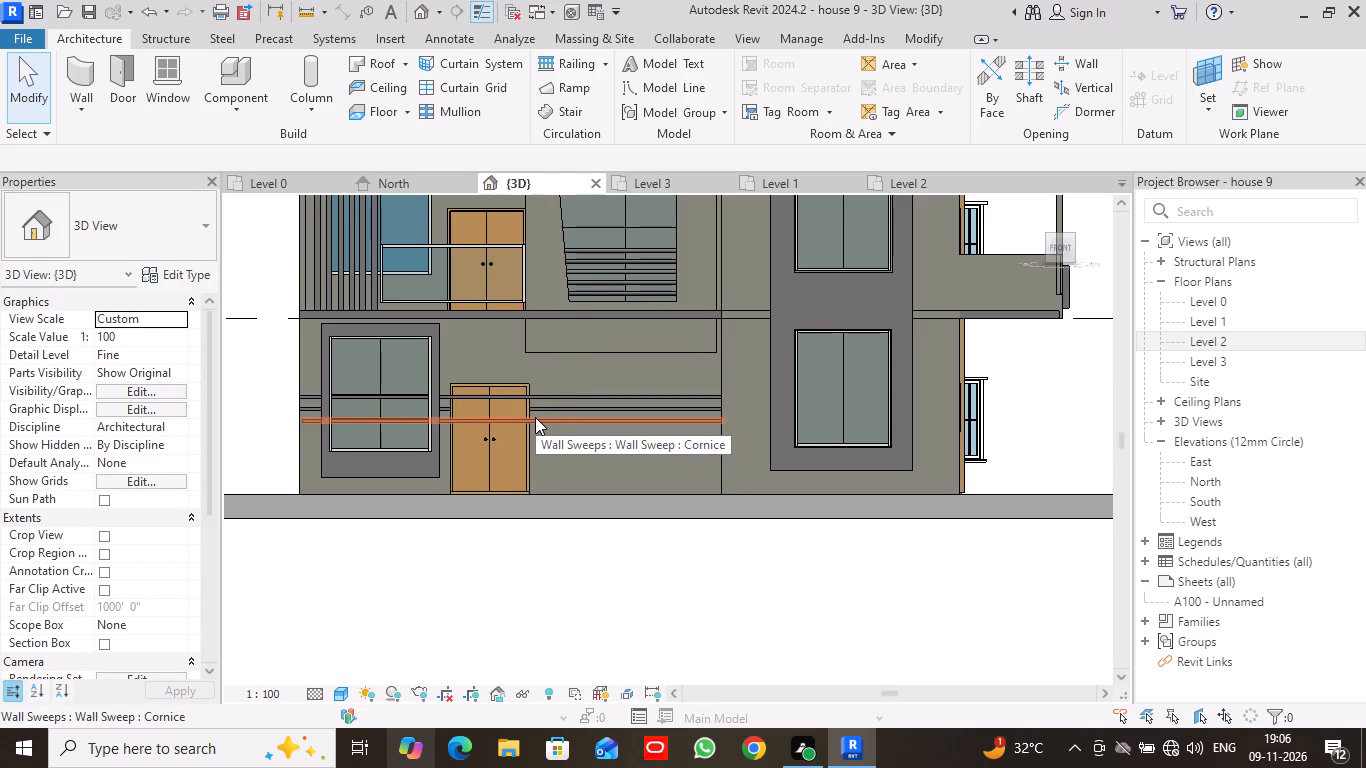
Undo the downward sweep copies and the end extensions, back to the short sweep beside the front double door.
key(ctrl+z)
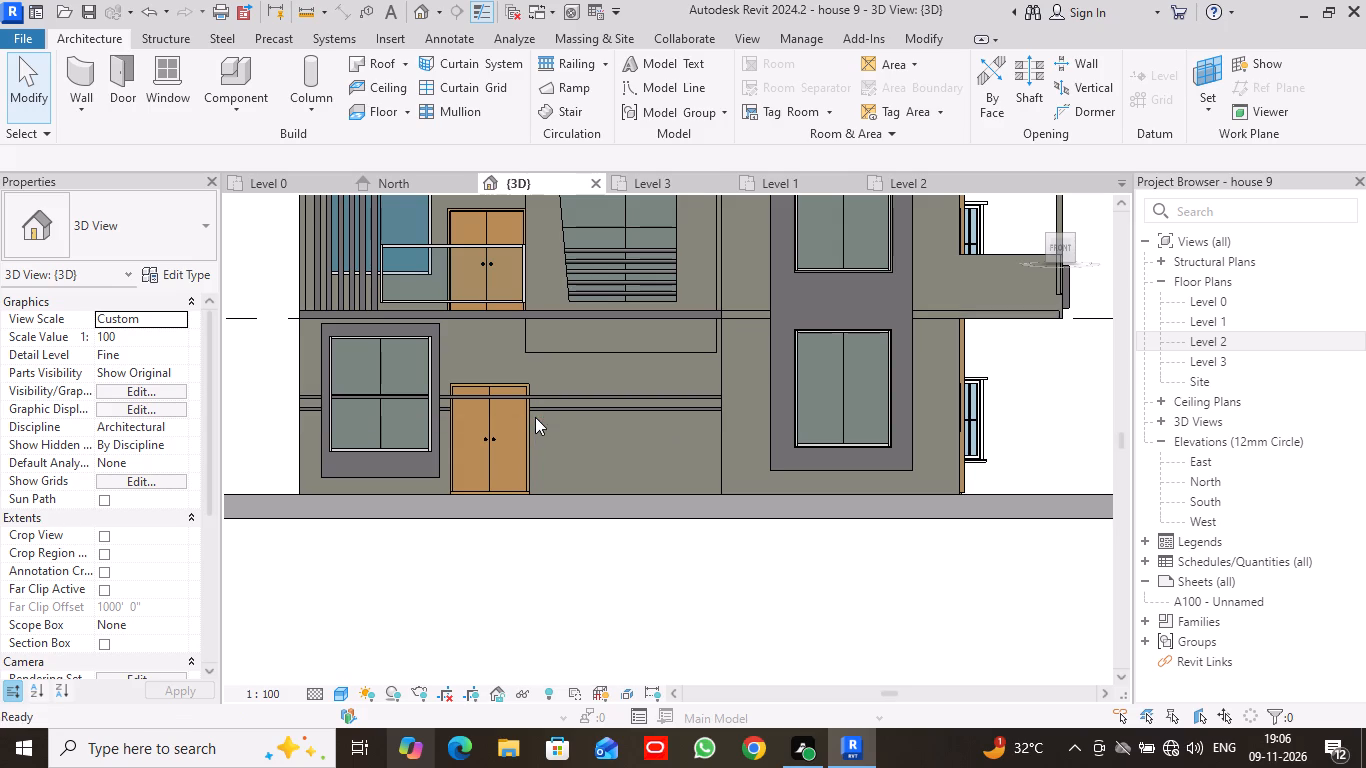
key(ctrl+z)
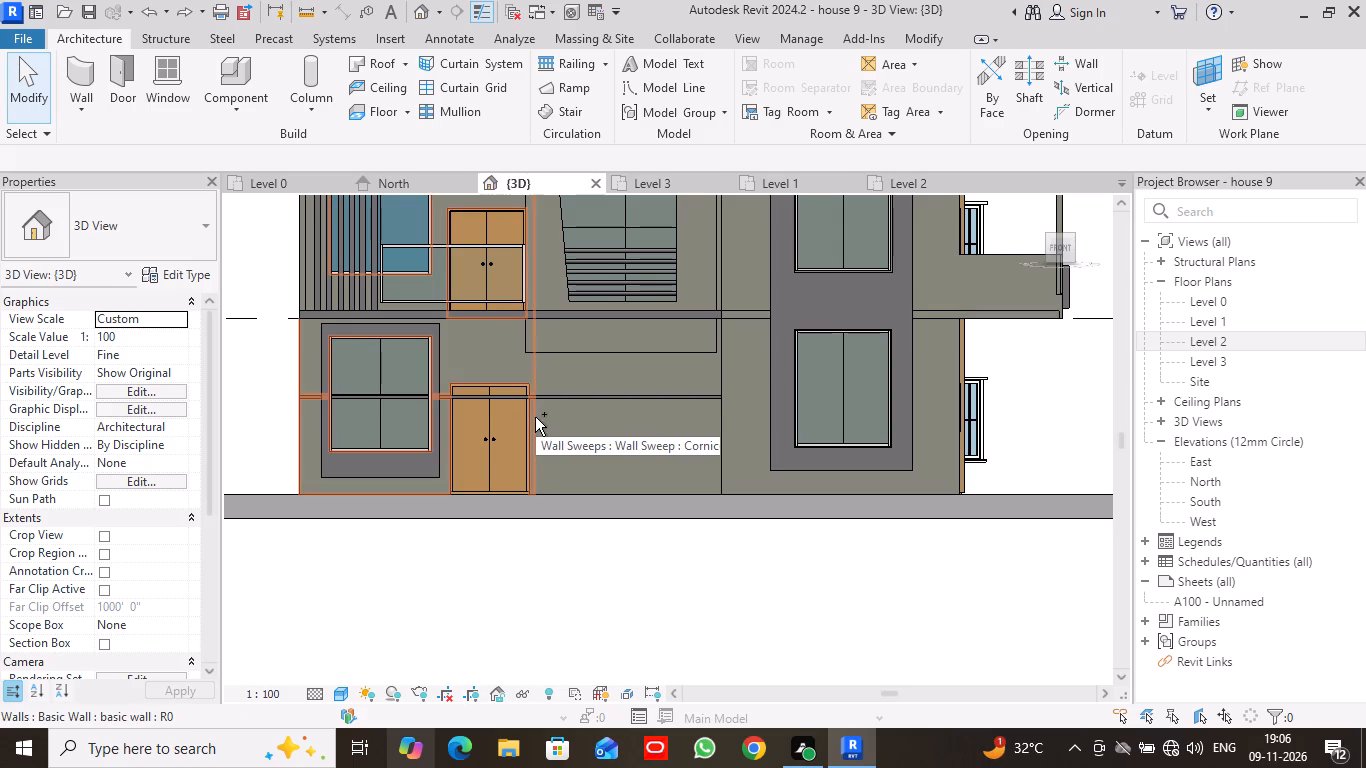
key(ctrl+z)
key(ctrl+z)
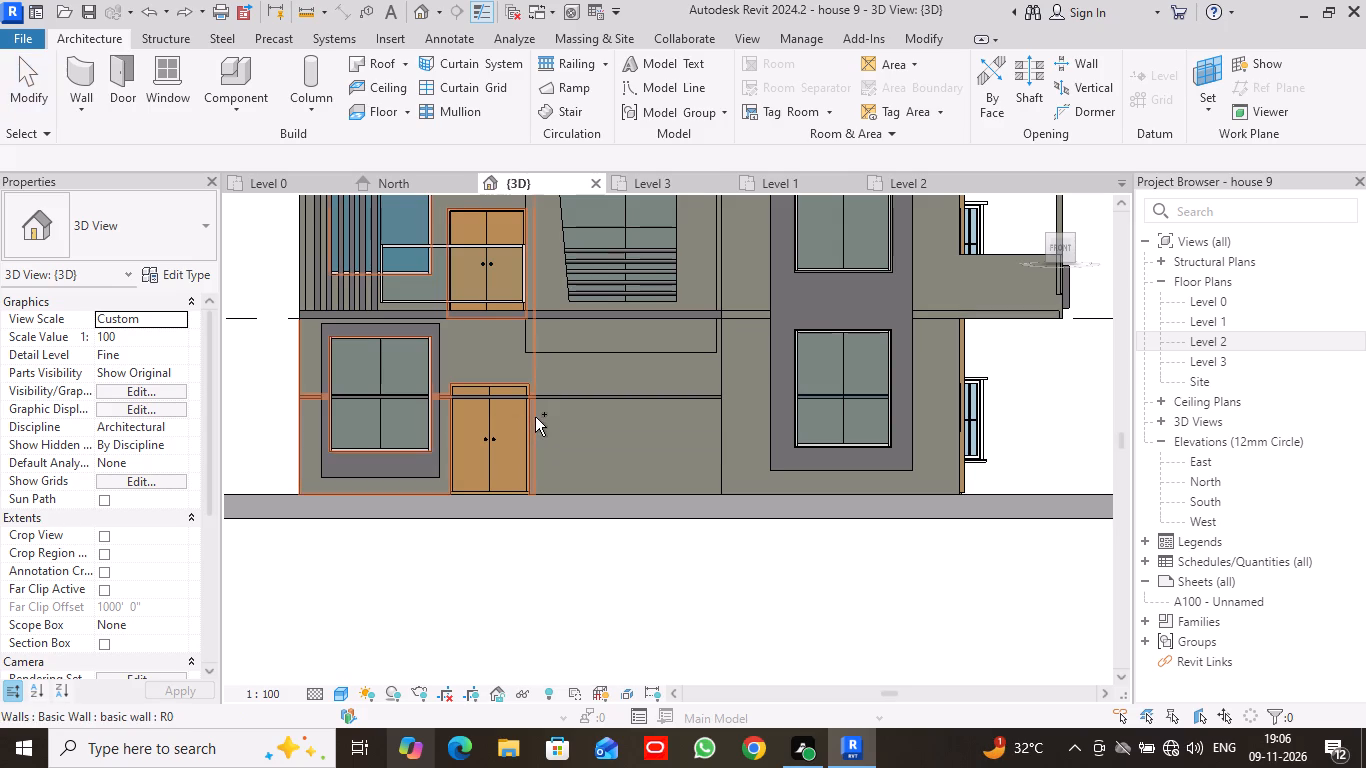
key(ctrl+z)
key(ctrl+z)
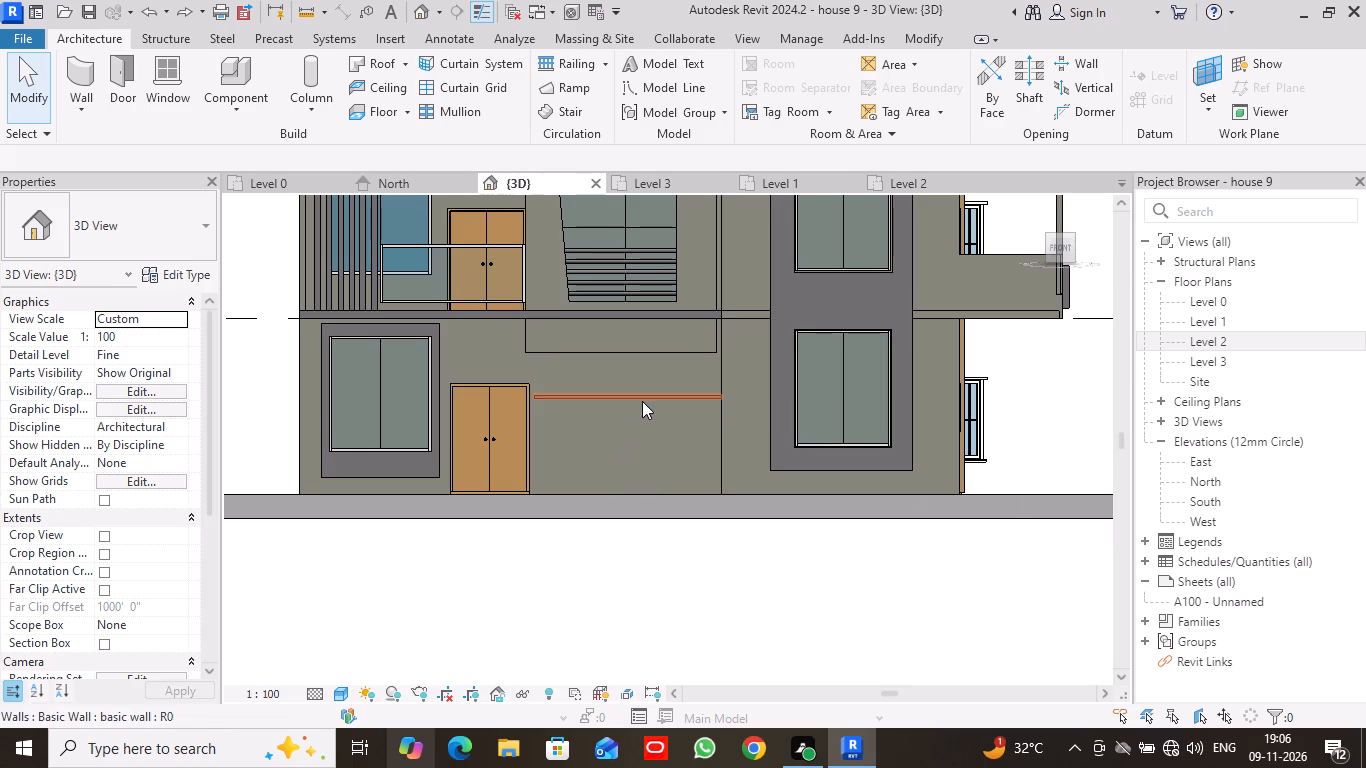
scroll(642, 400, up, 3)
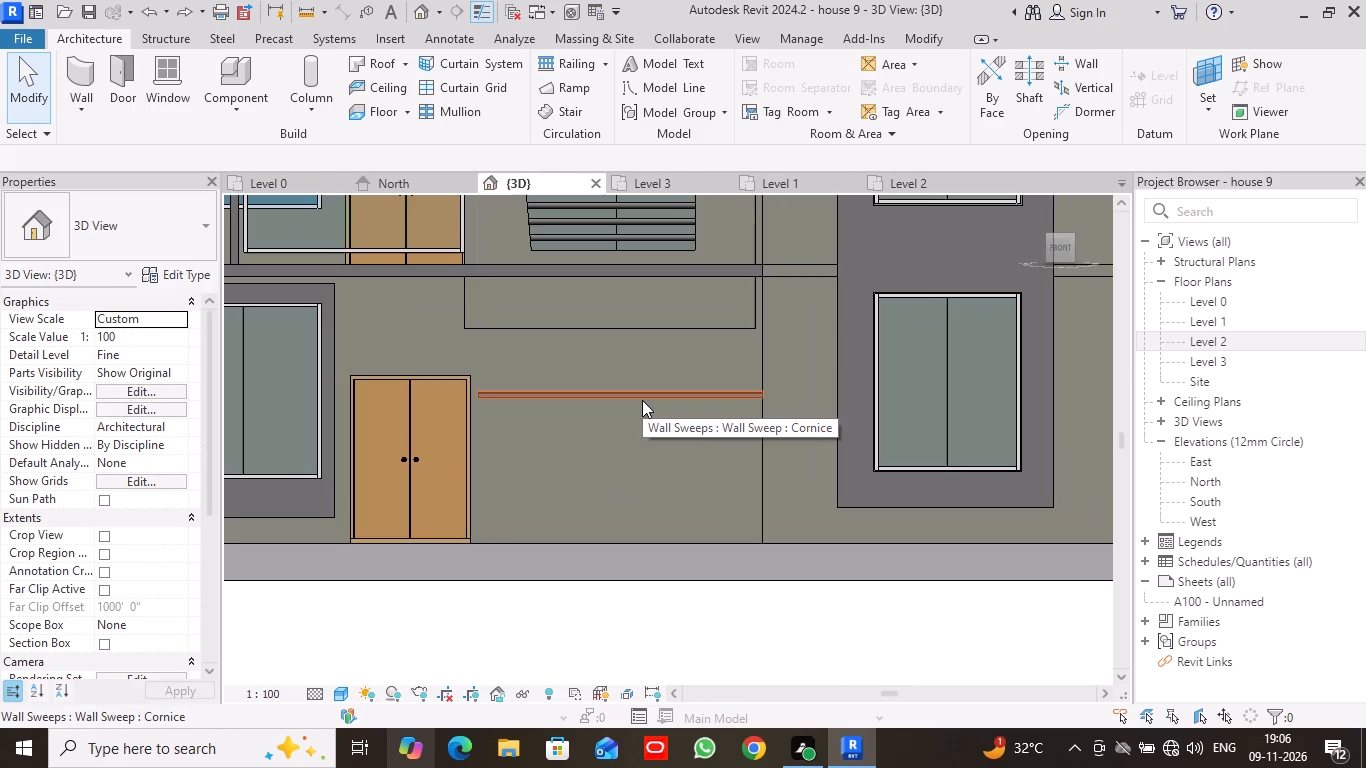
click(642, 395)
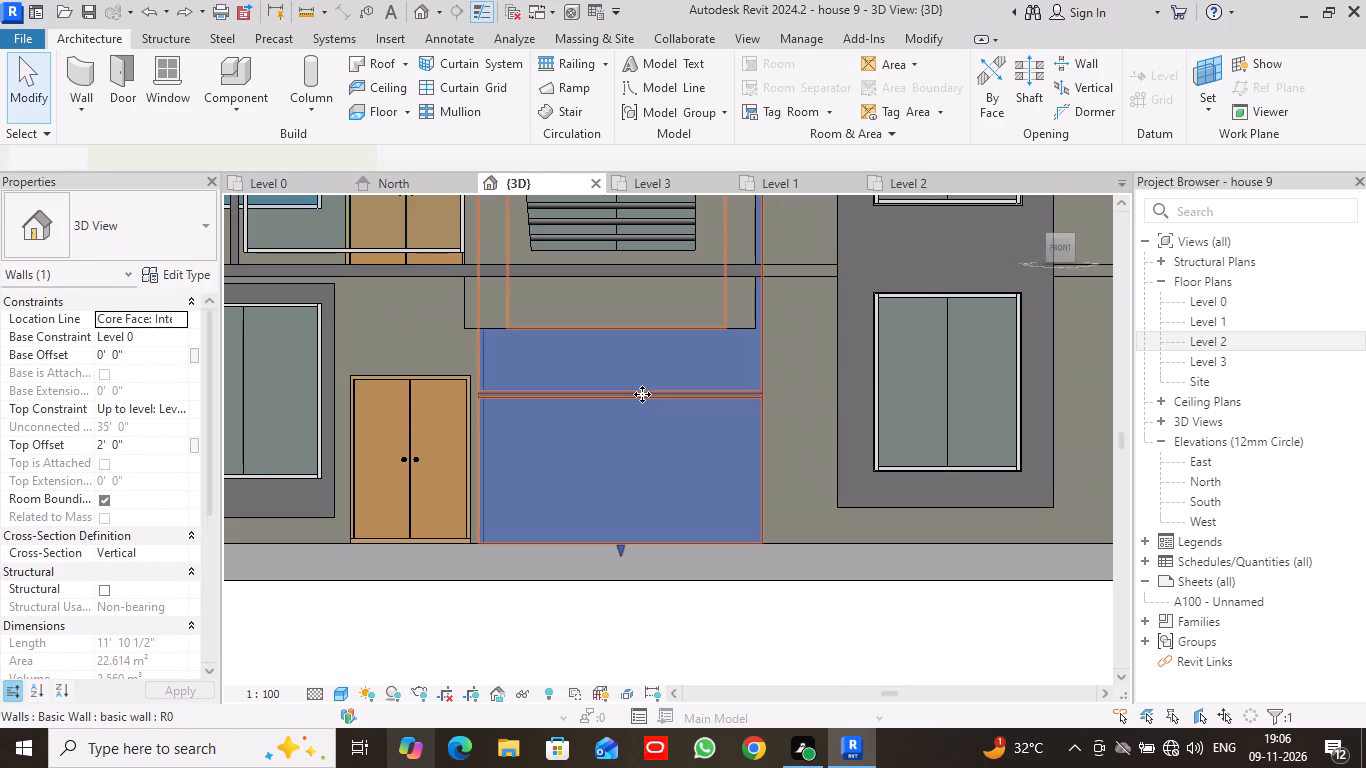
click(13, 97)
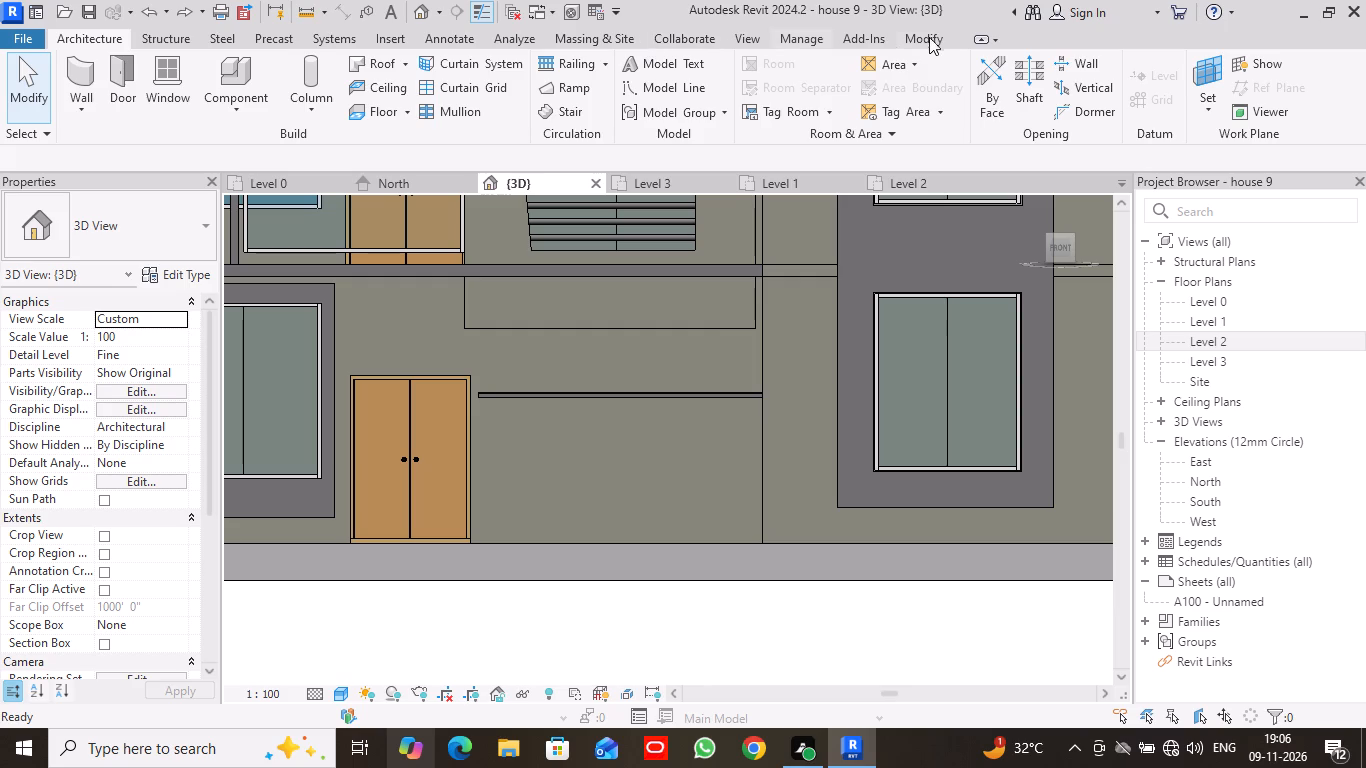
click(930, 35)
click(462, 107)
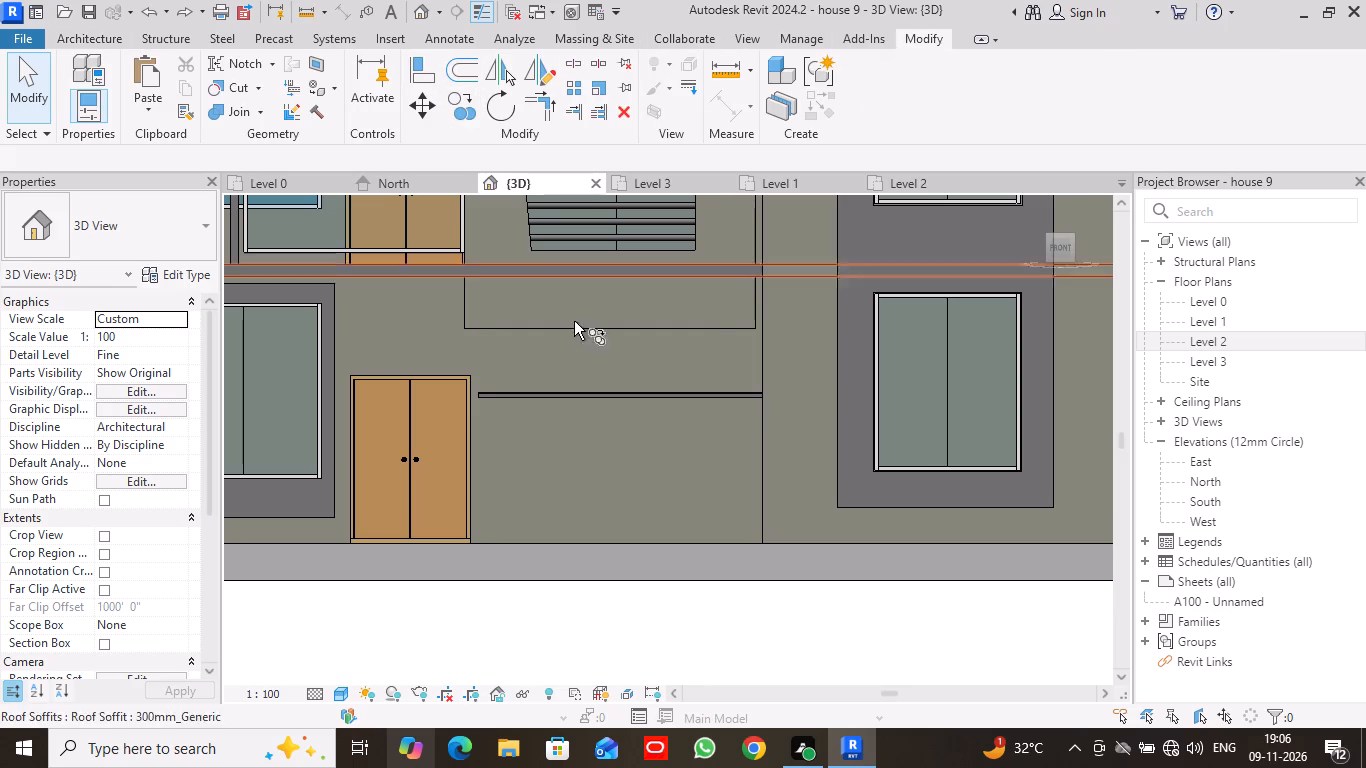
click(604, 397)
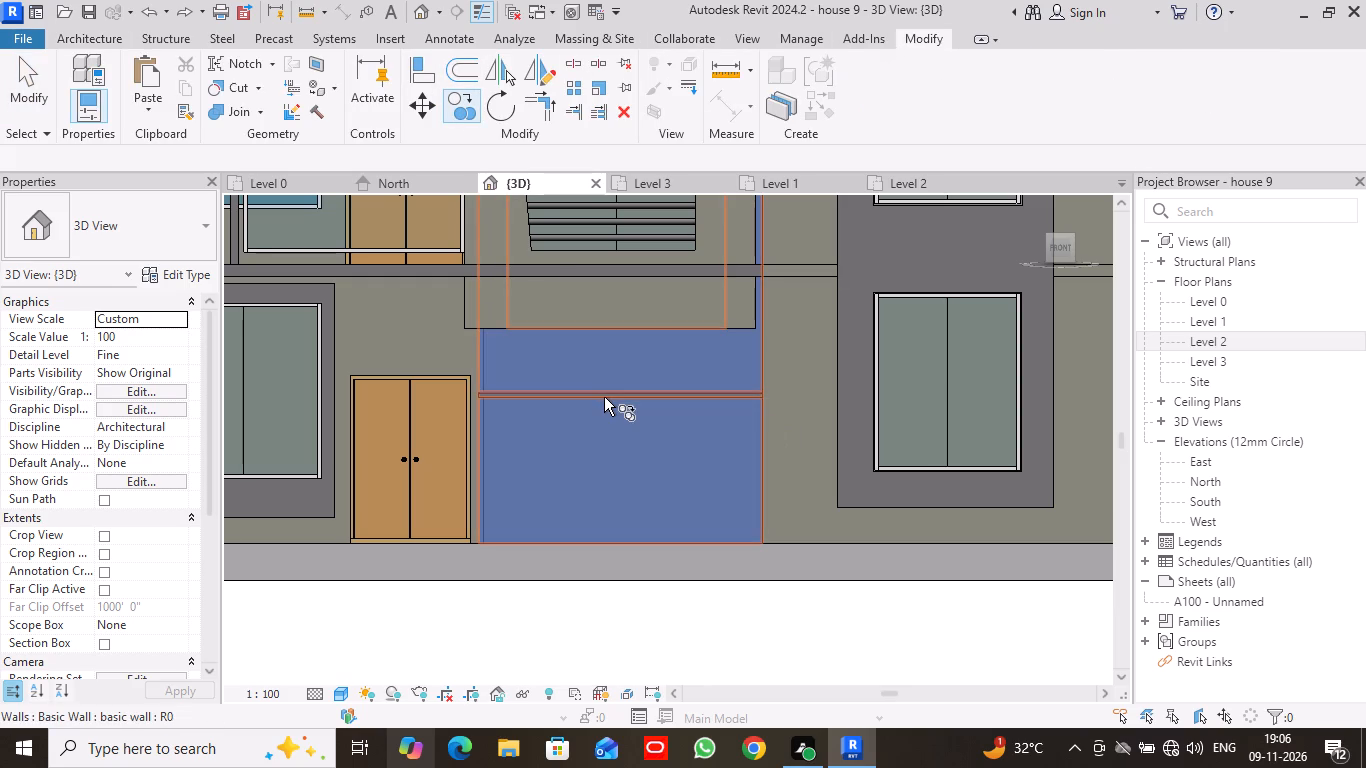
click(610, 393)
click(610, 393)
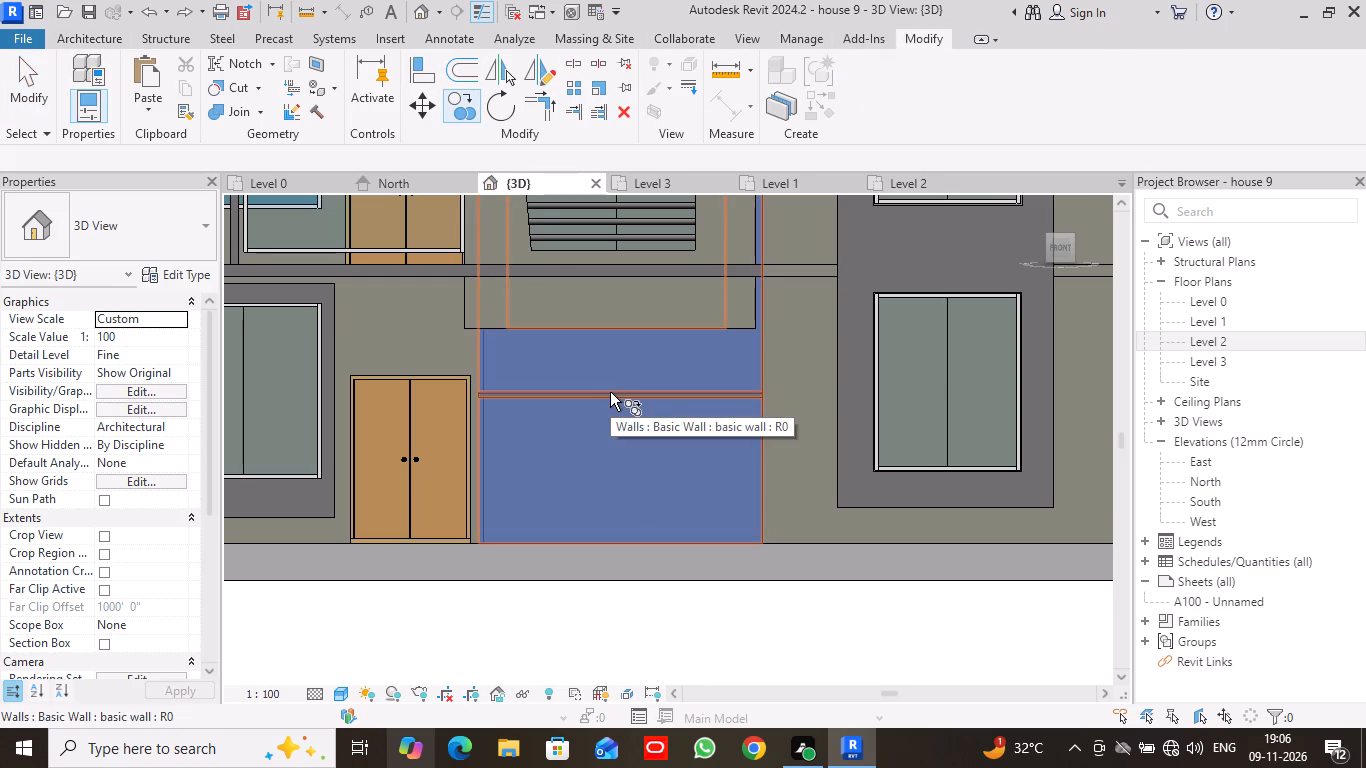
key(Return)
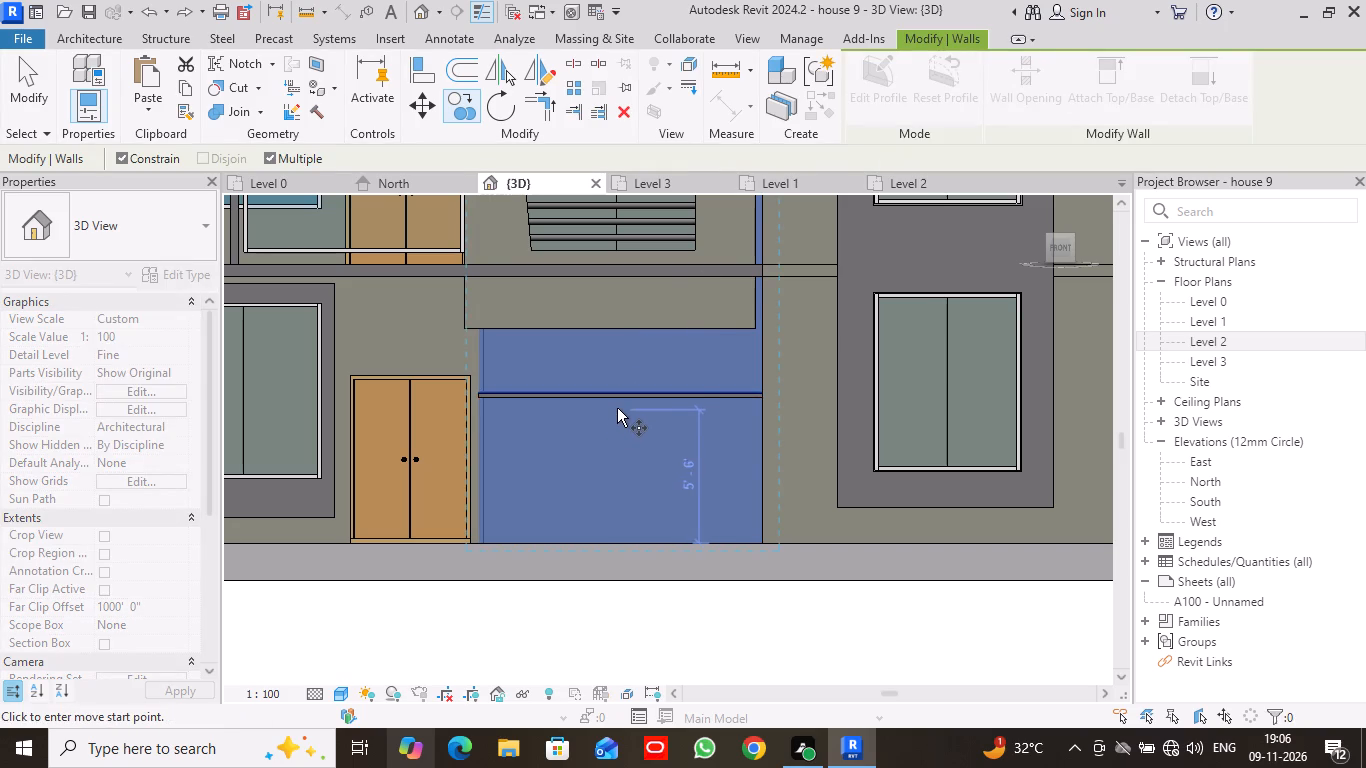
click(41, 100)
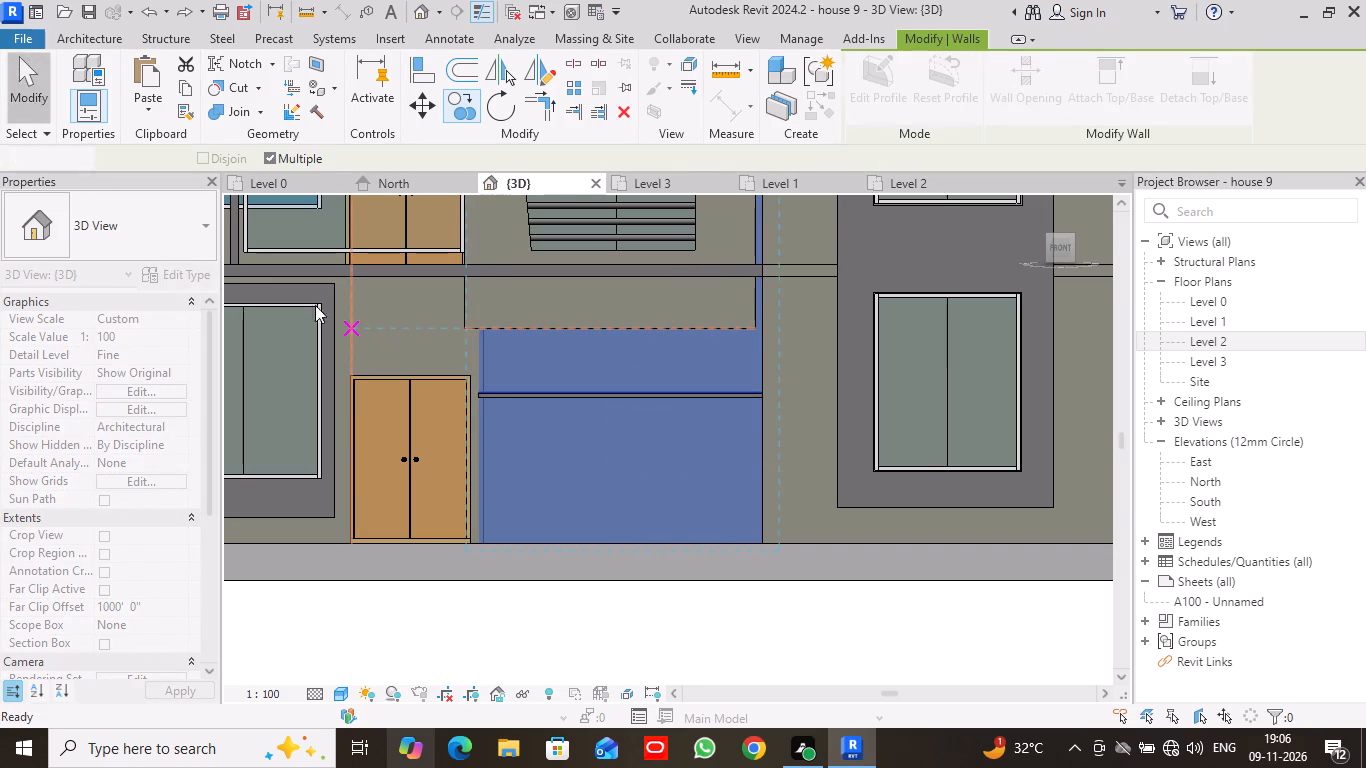
Copy the short Cornice sweep beside the double door upward three times at 9" spacing.
click(597, 404)
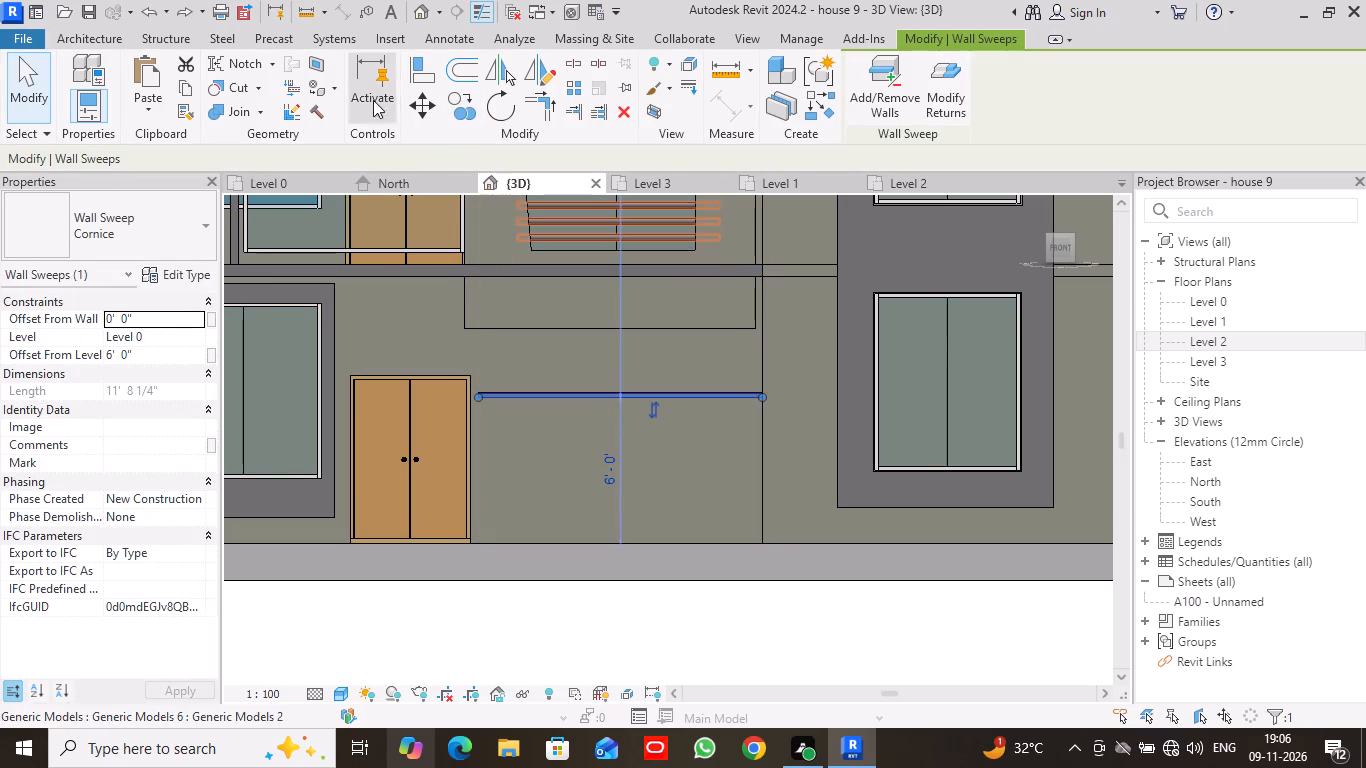
click(468, 98)
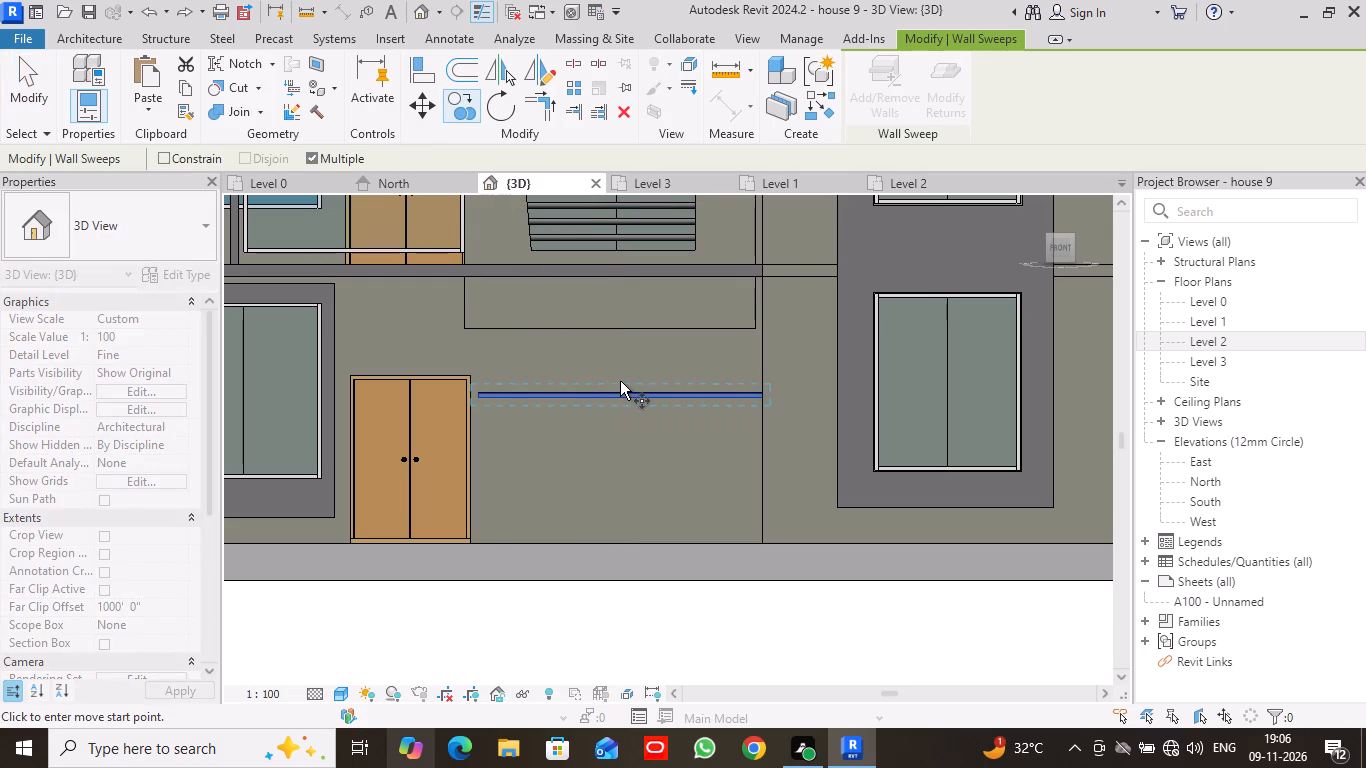
click(619, 387)
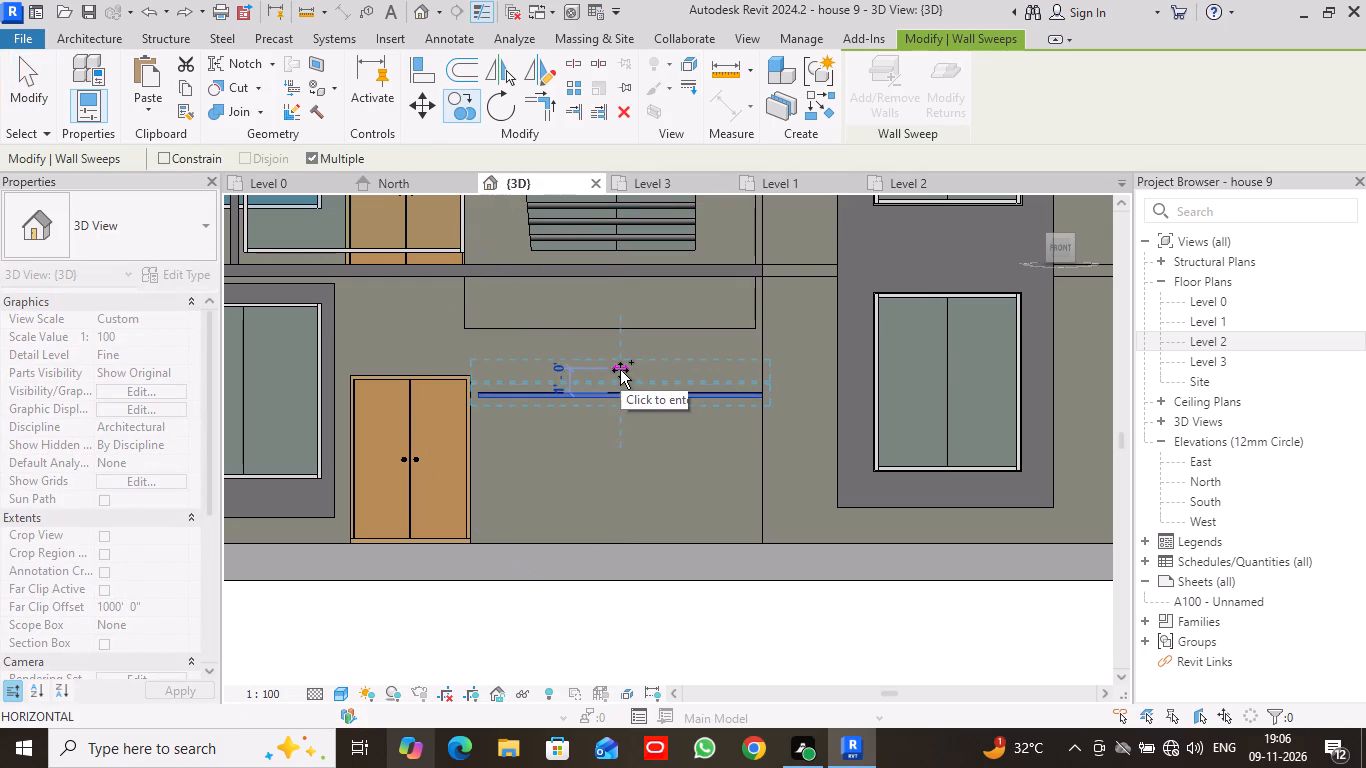
key(9)
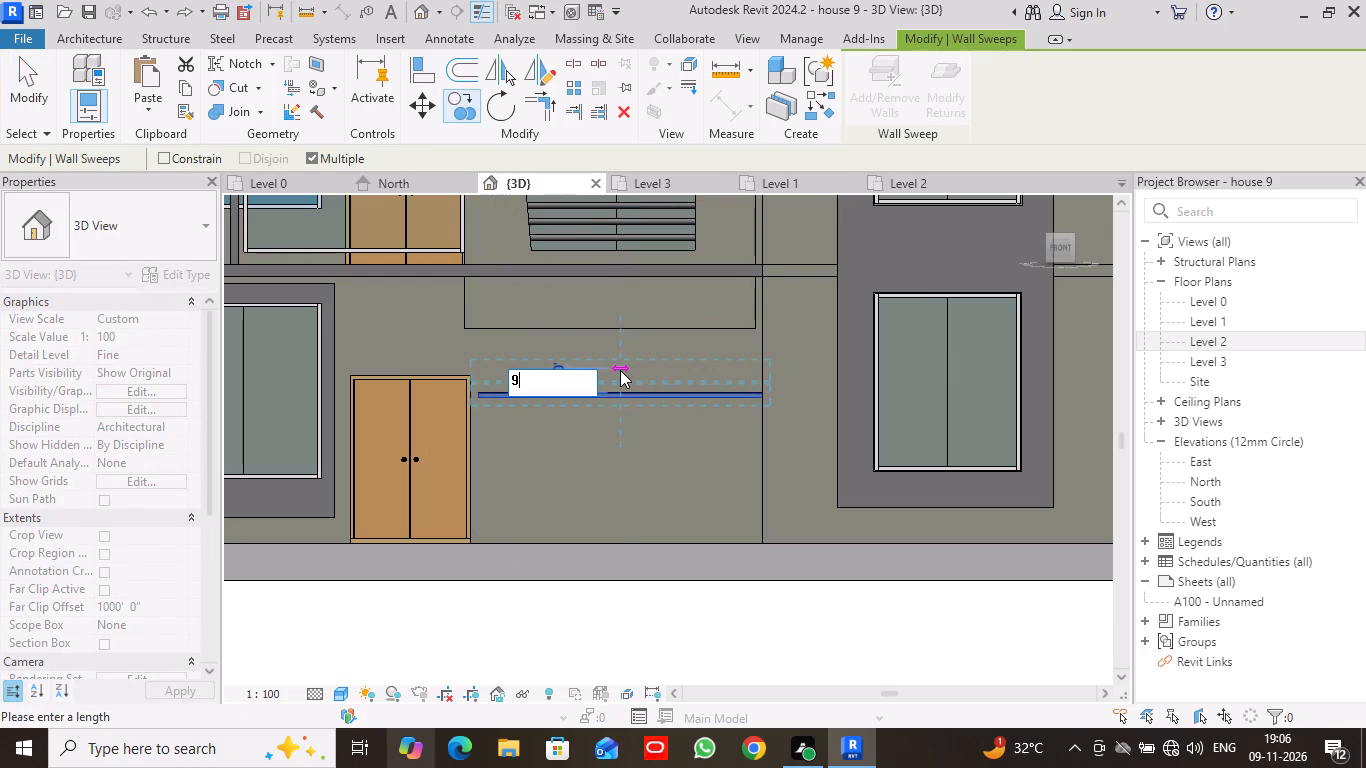
key(shift+quotedbl)
key(Return)
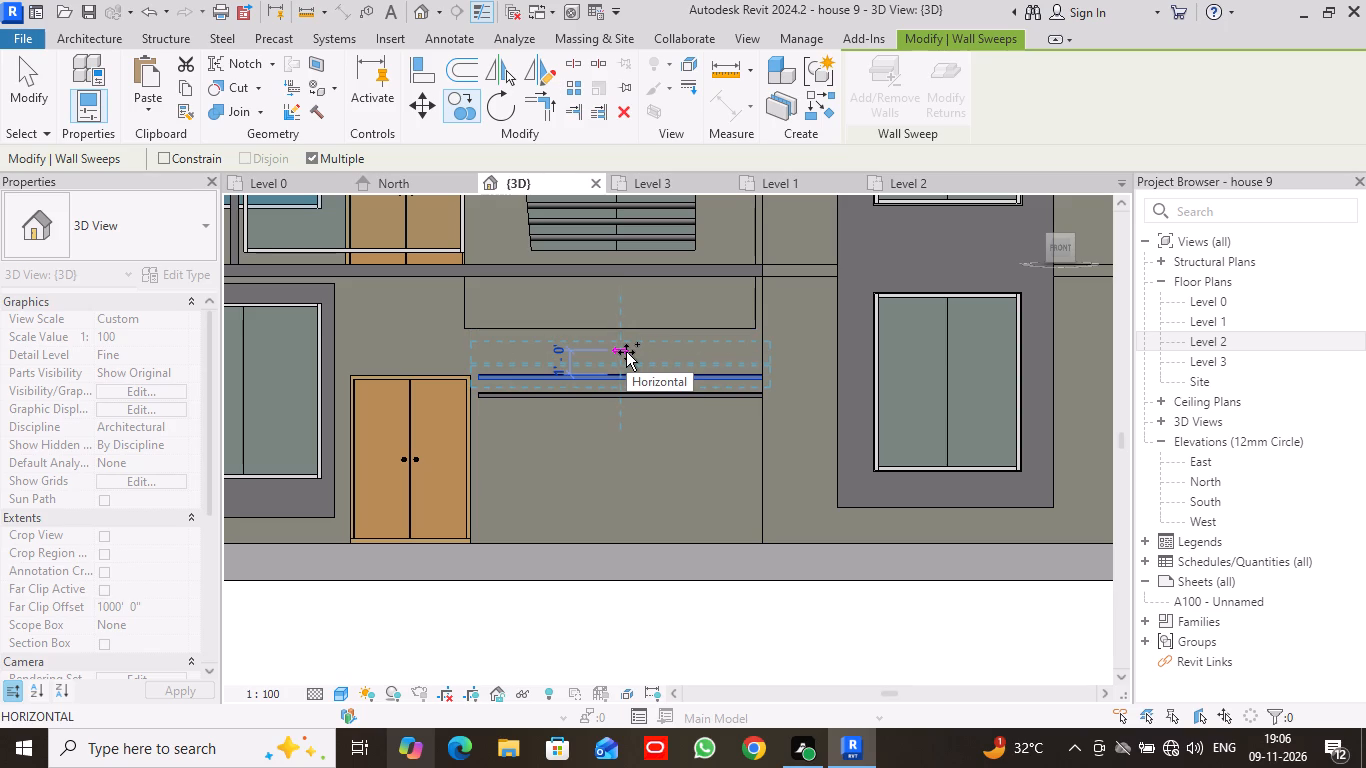
key(9)
key(shift+quotedbl)
key(Return)
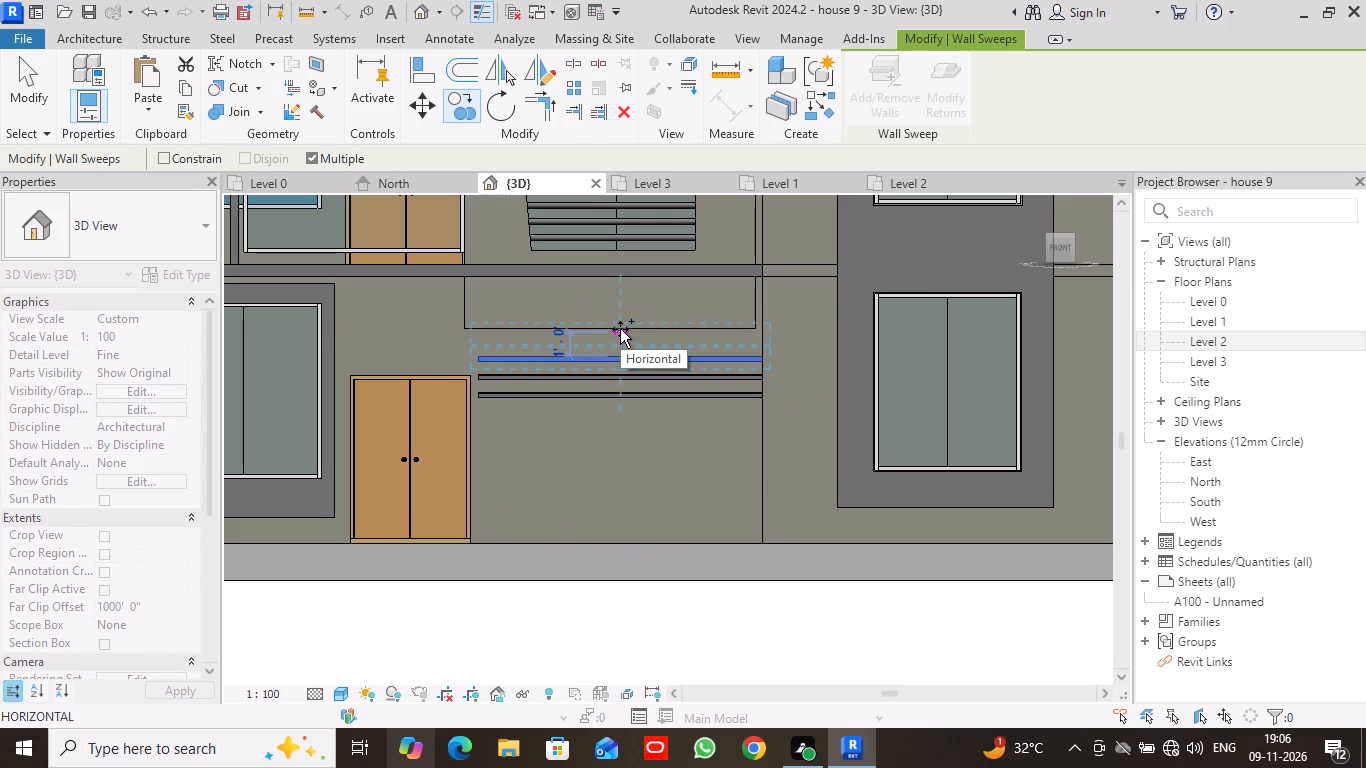
key(9)
key(shift+quotedbl)
key(Return)
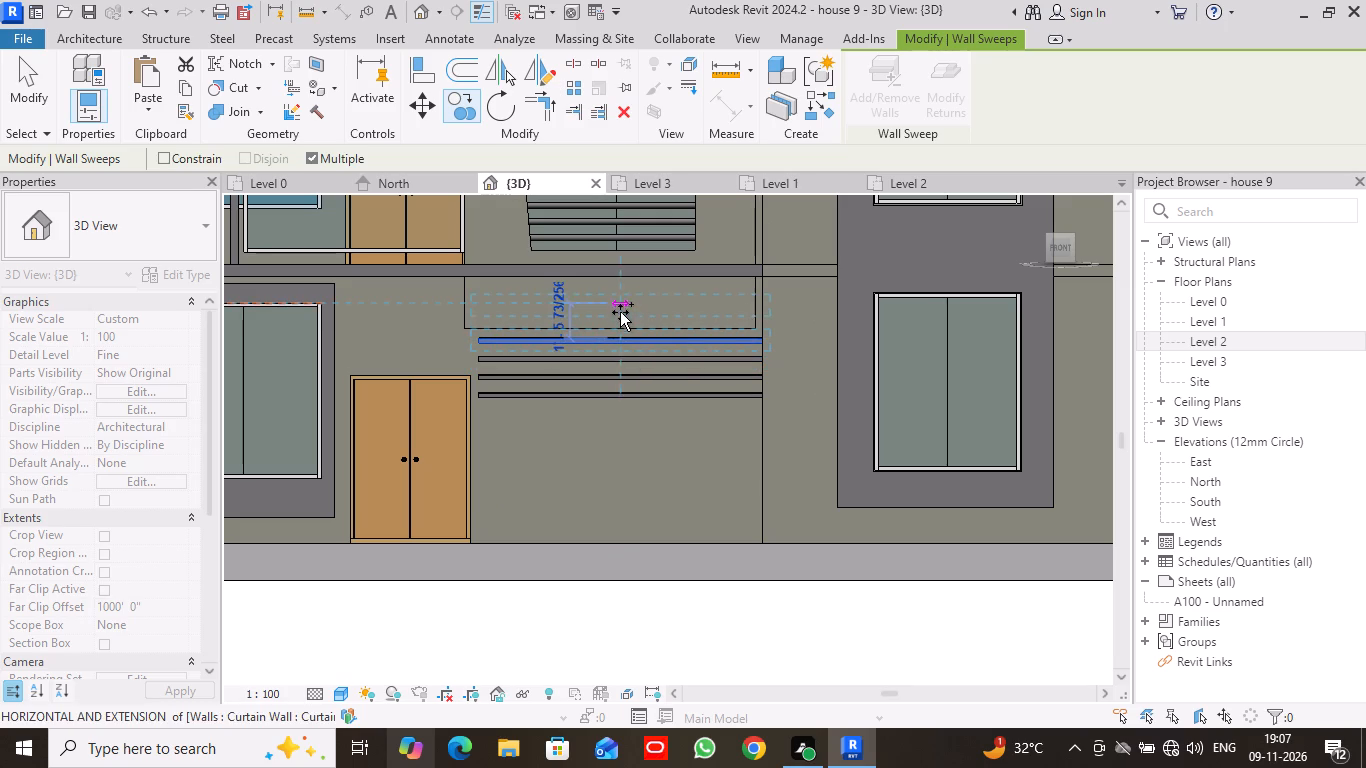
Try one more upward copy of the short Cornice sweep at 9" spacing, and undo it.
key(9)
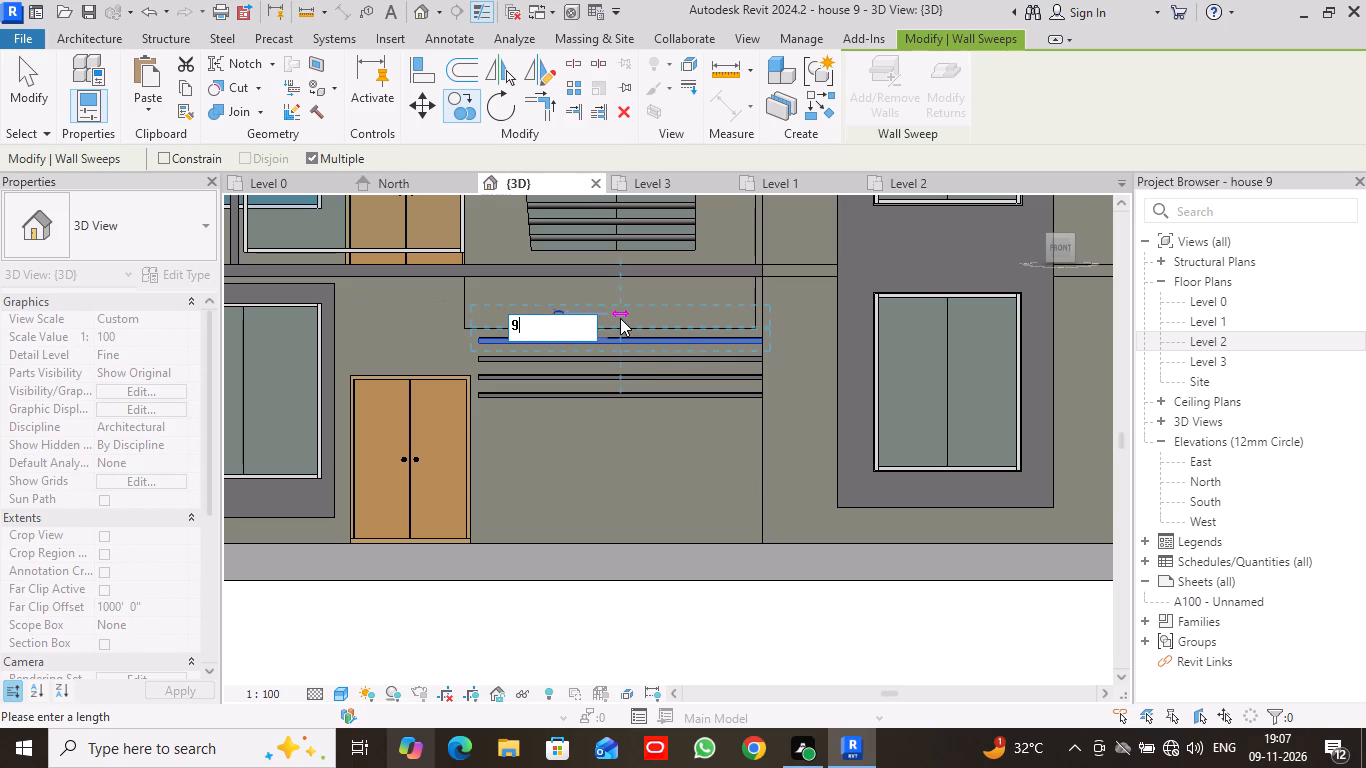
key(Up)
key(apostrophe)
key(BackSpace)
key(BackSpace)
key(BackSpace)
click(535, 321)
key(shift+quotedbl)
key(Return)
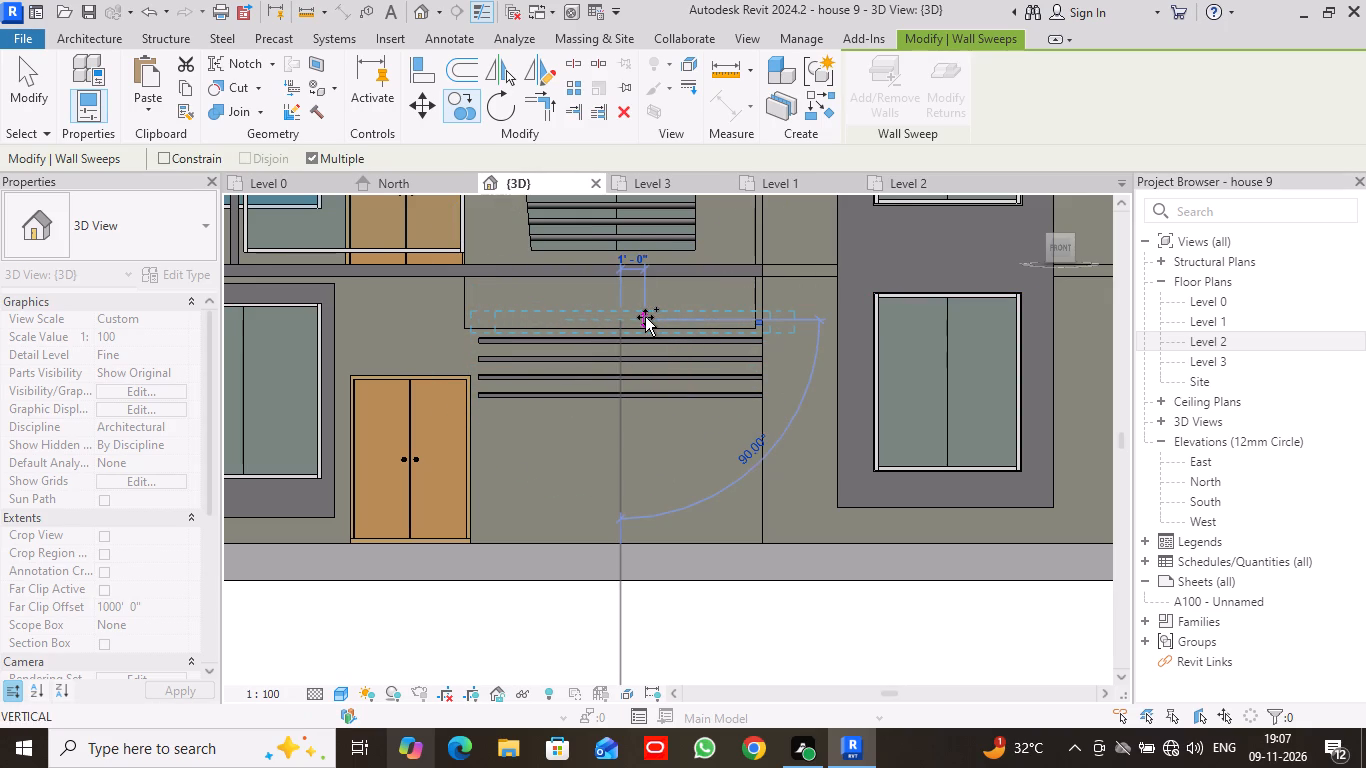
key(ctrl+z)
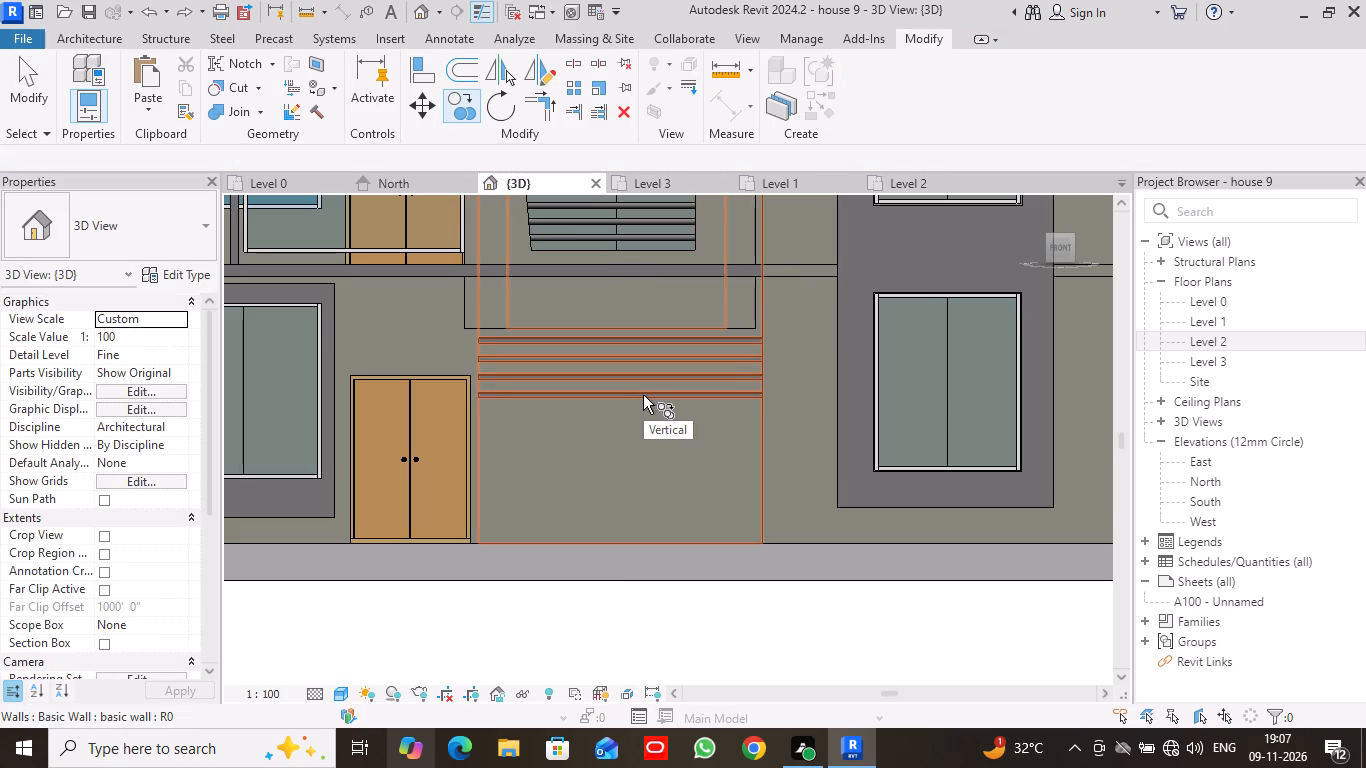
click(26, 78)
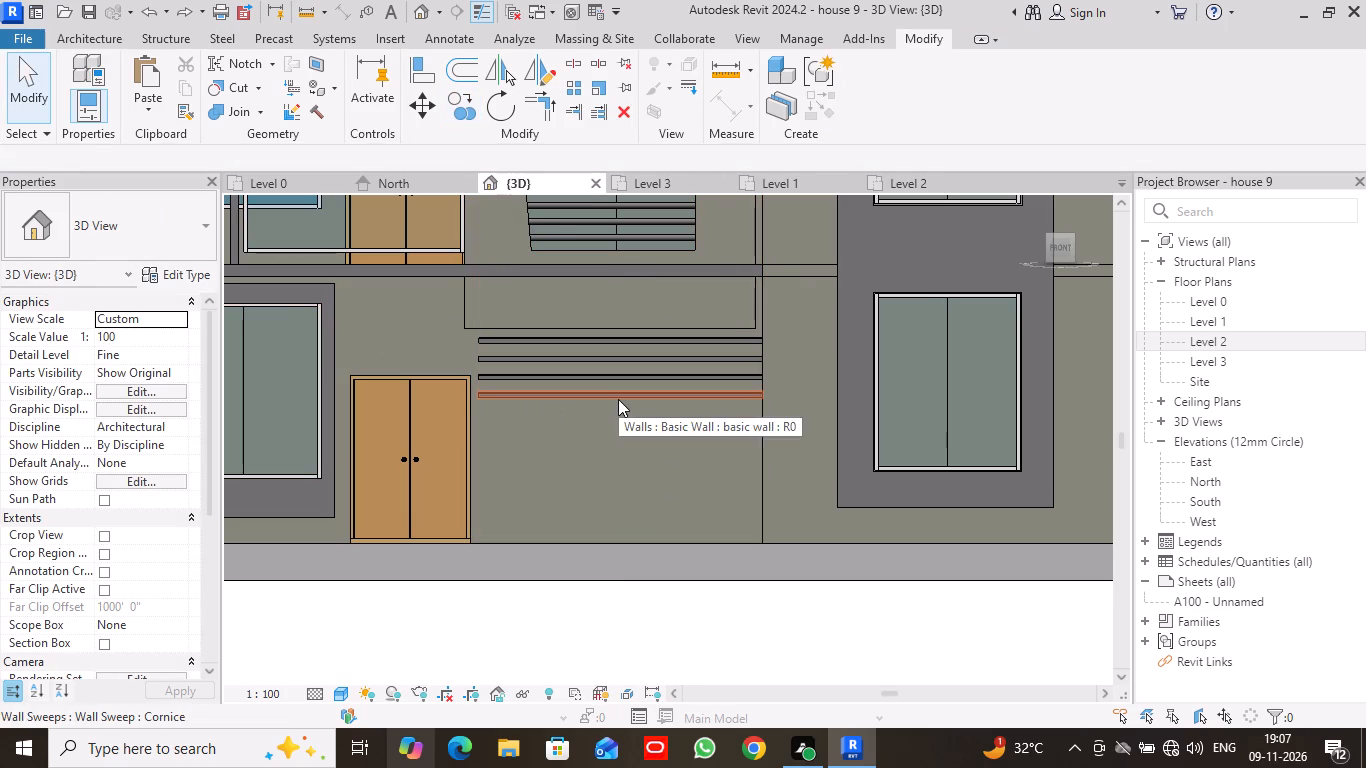
Copy the lowest Cornice sweep beside the ground-floor double door downward seven times at 9" spacing.
click(618, 399)
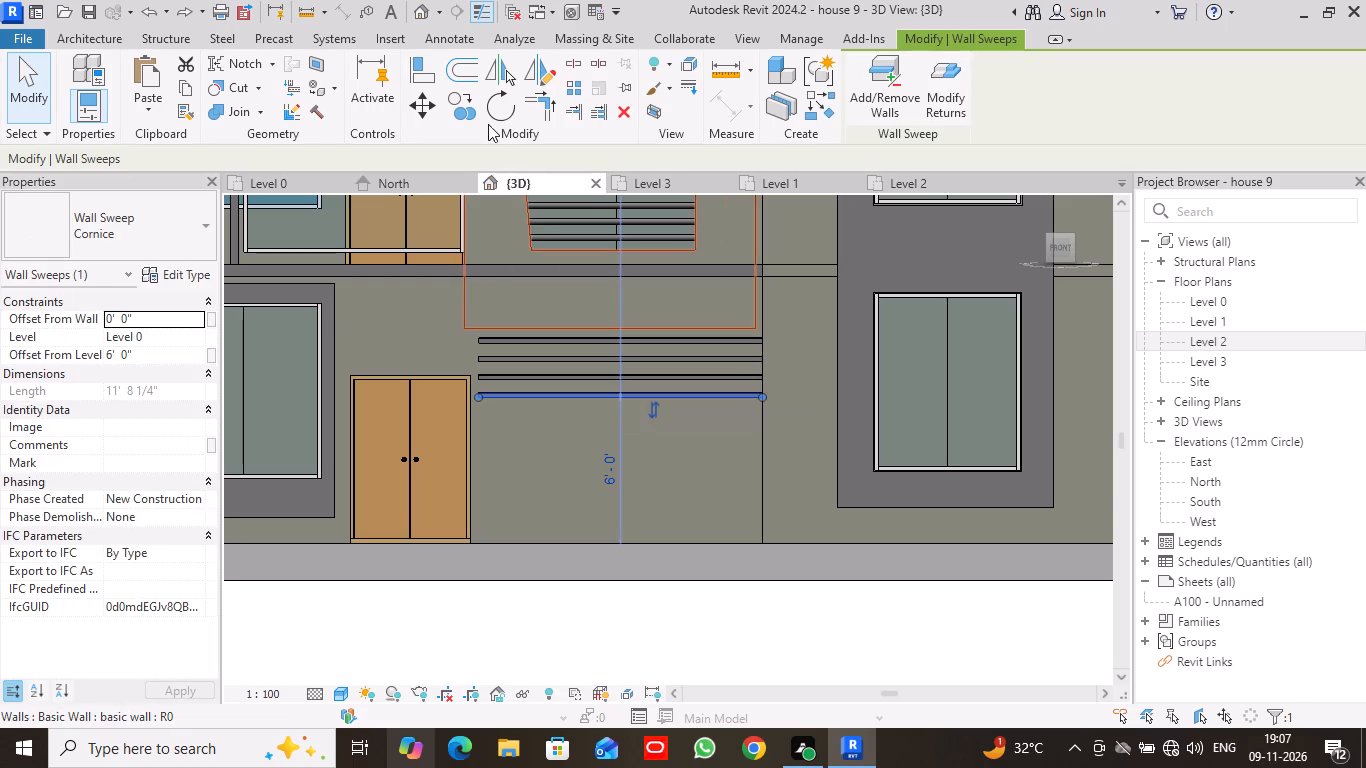
click(471, 113)
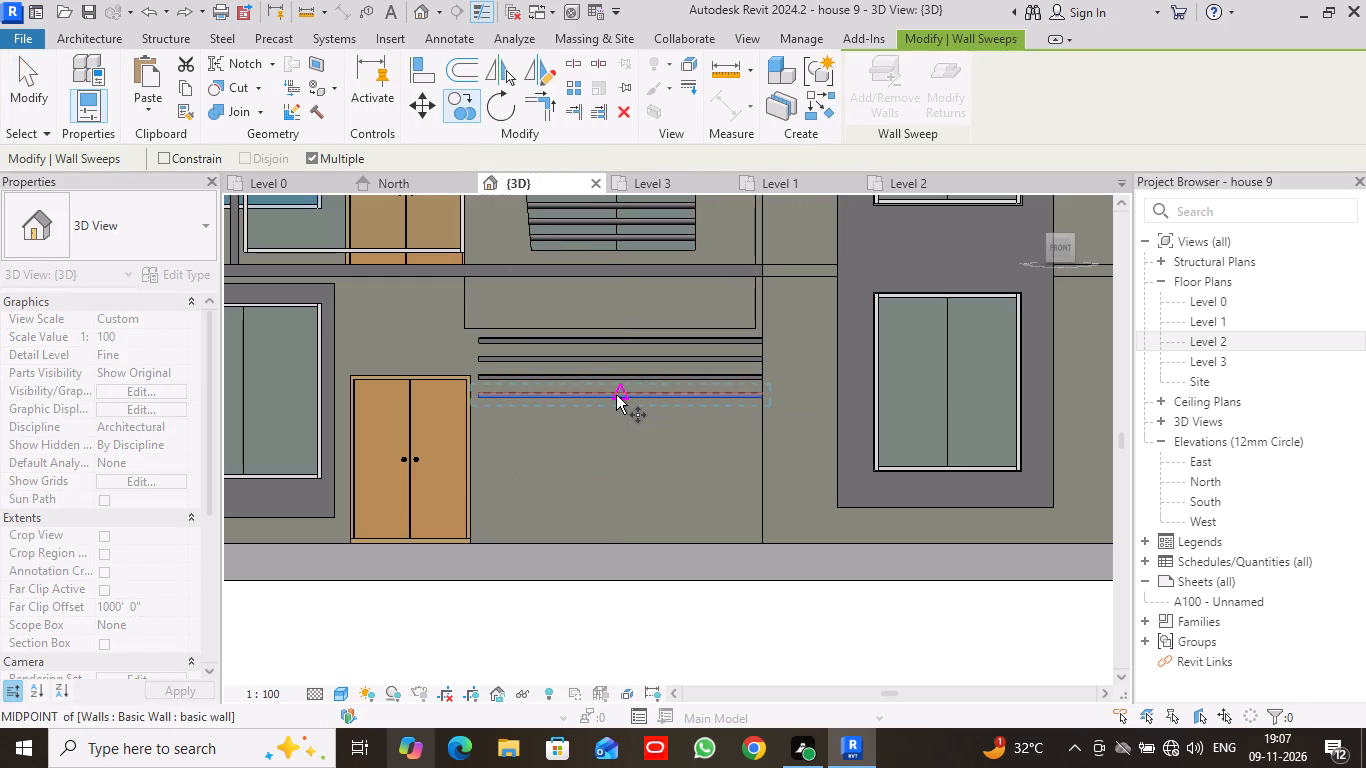
click(616, 400)
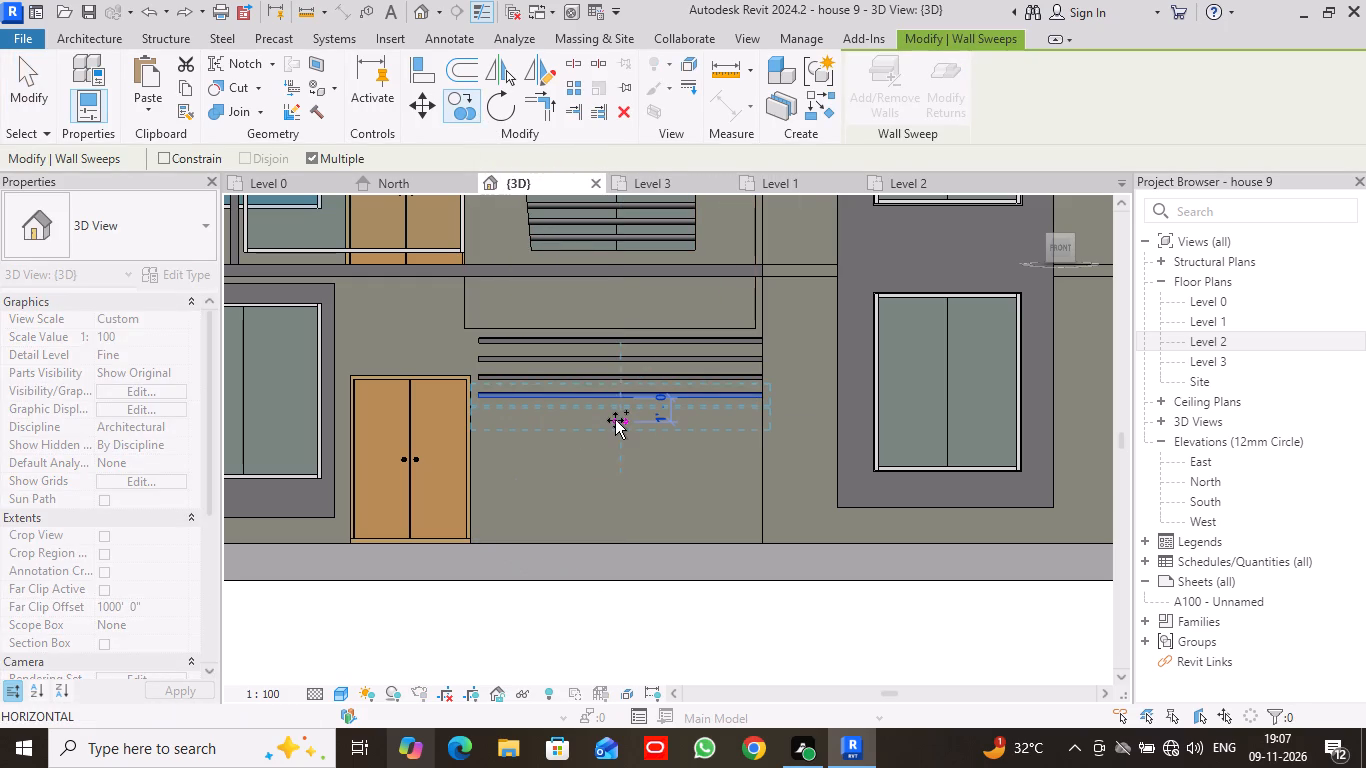
key(9)
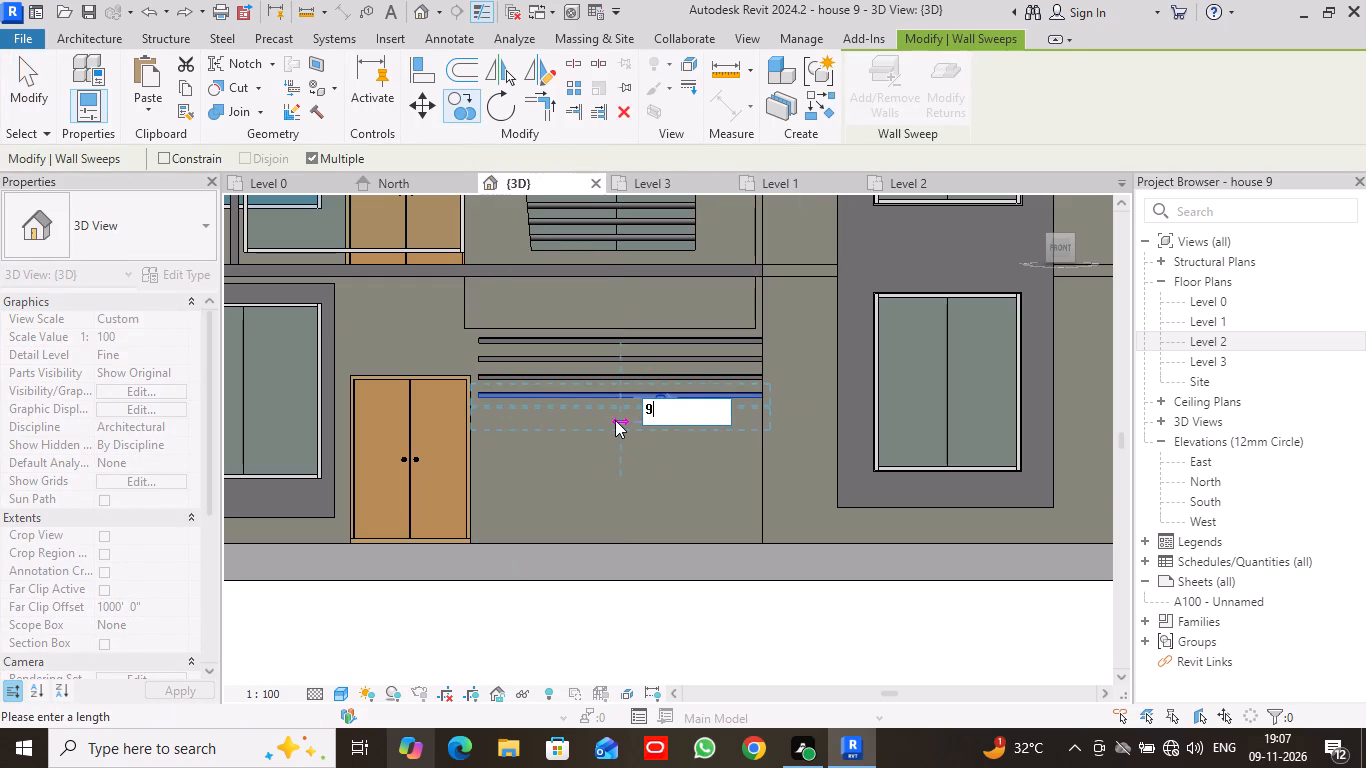
key(shift+quotedbl)
key(Return)
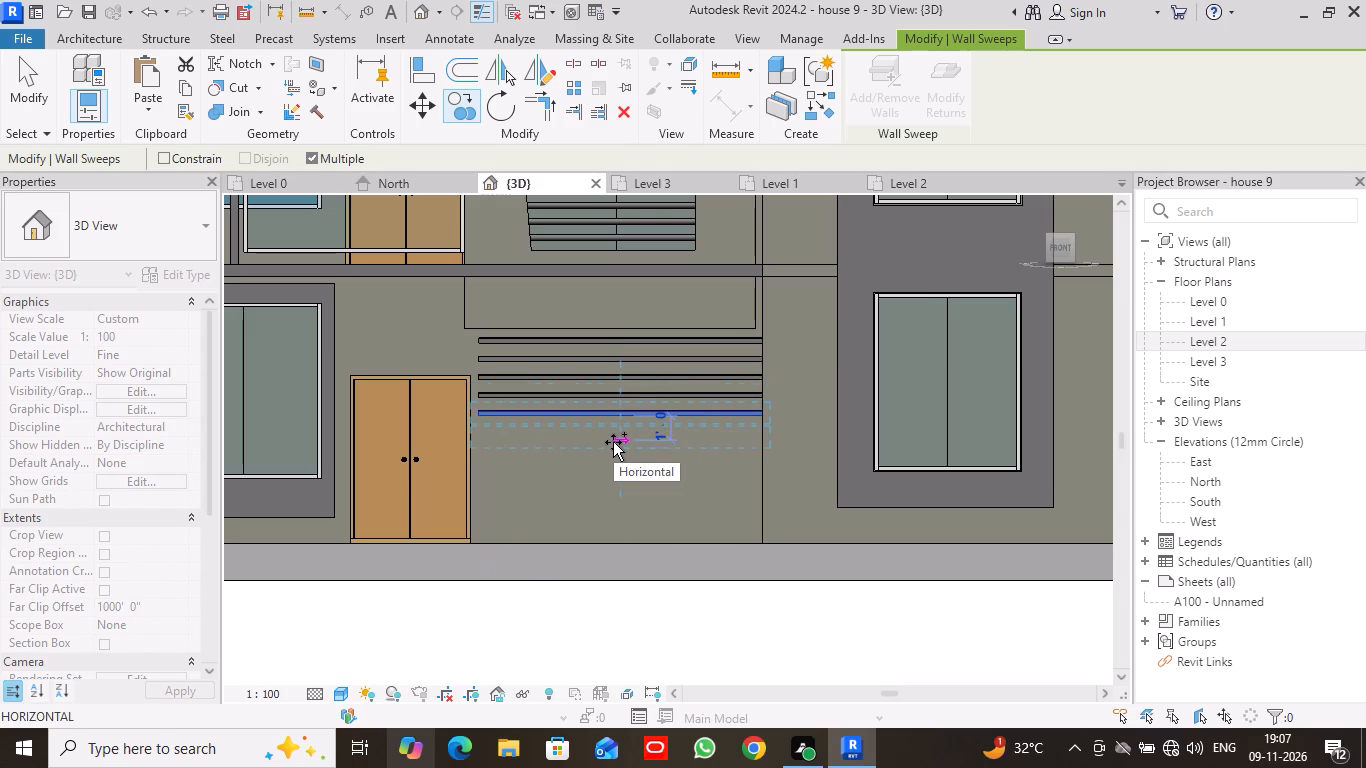
key(9)
key(shift+quotedbl)
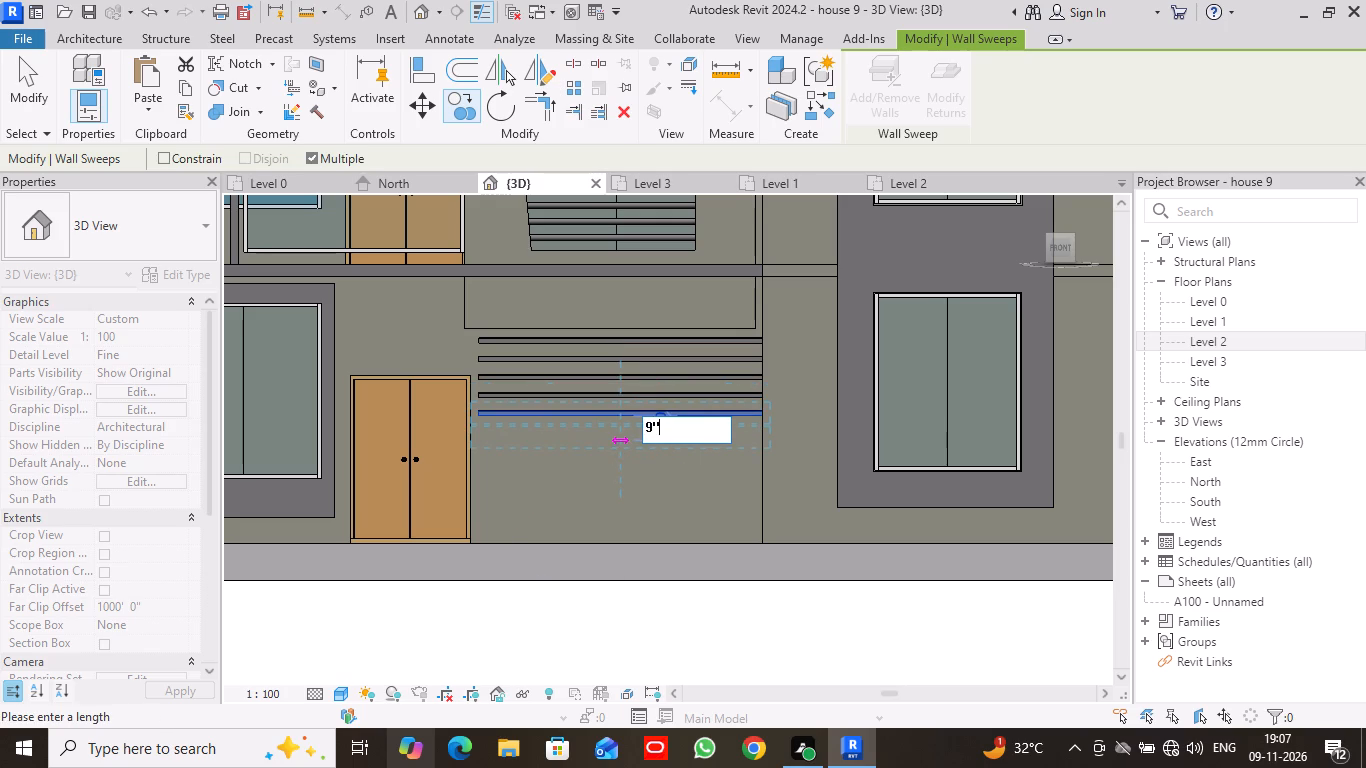
key(Return)
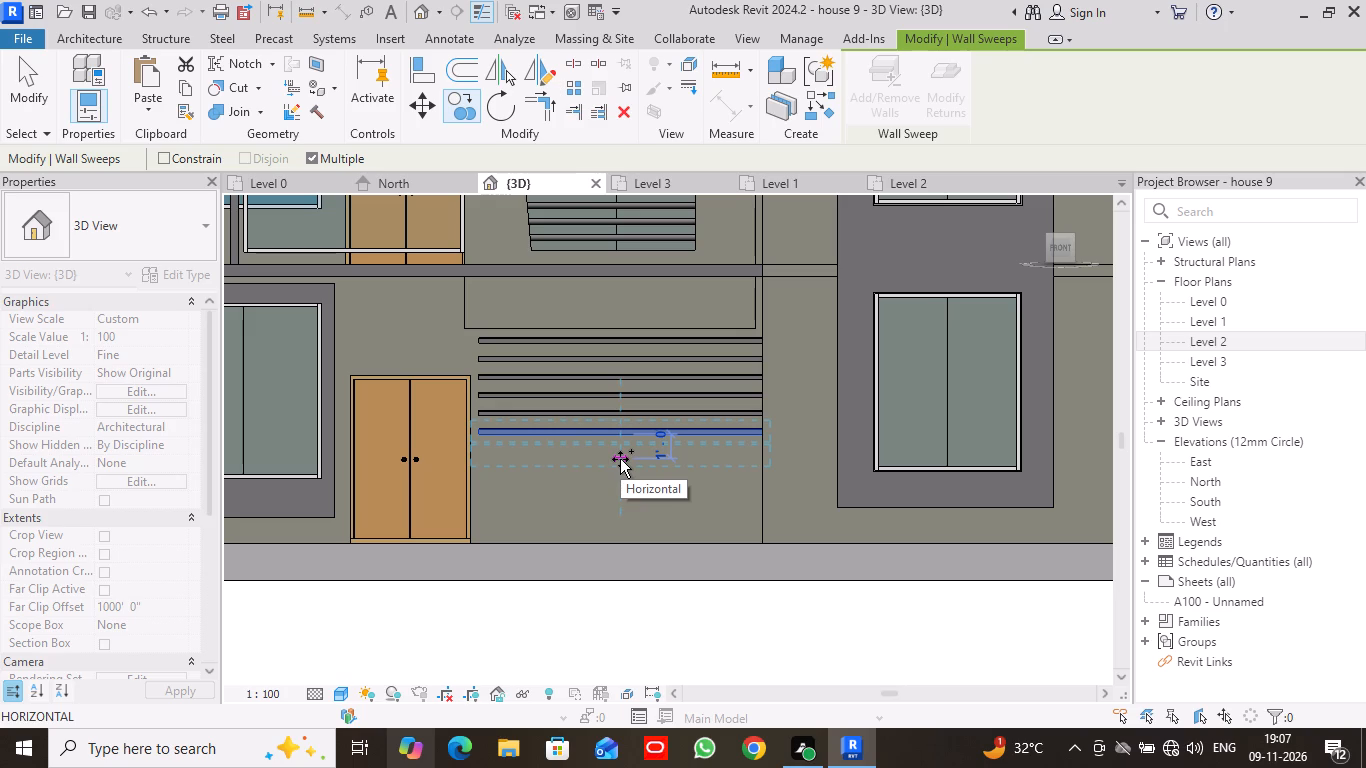
key(9)
key(shift+quotedbl)
key(Return)
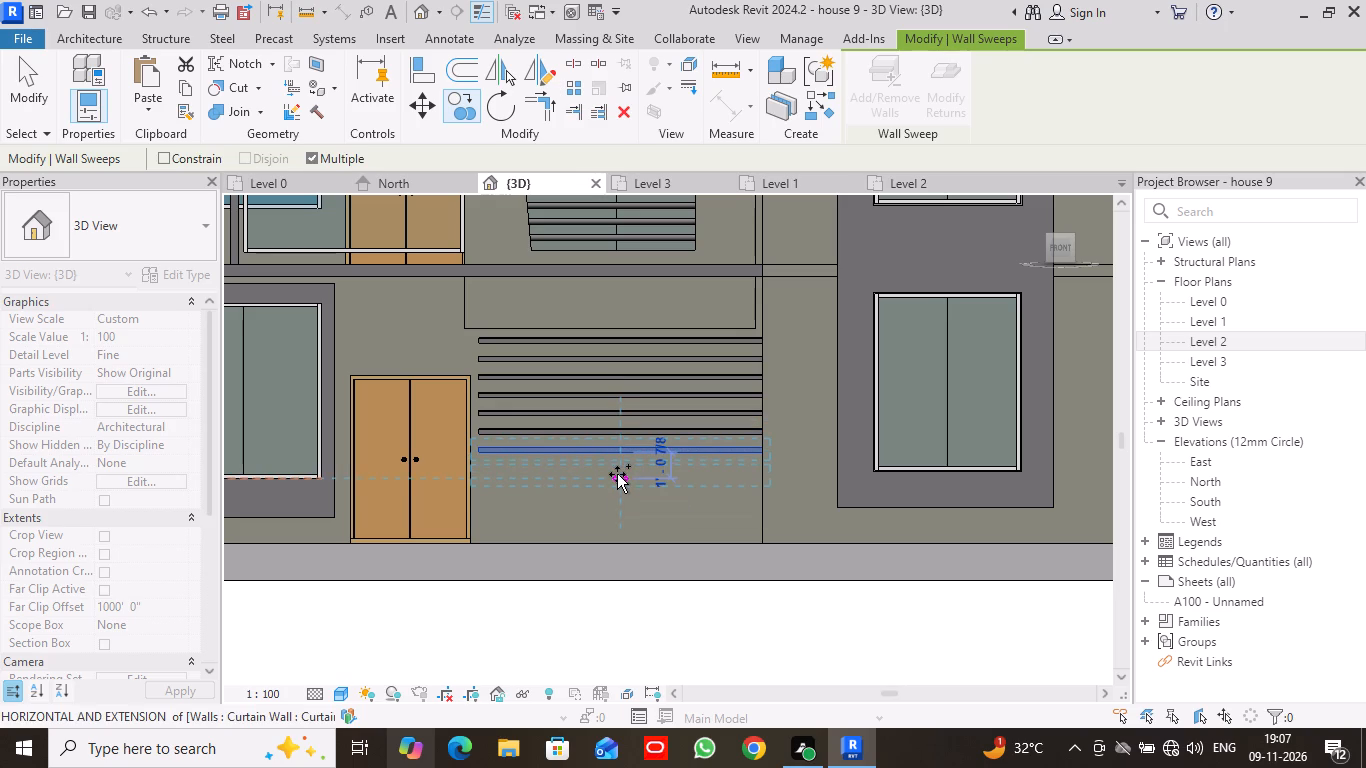
key(9)
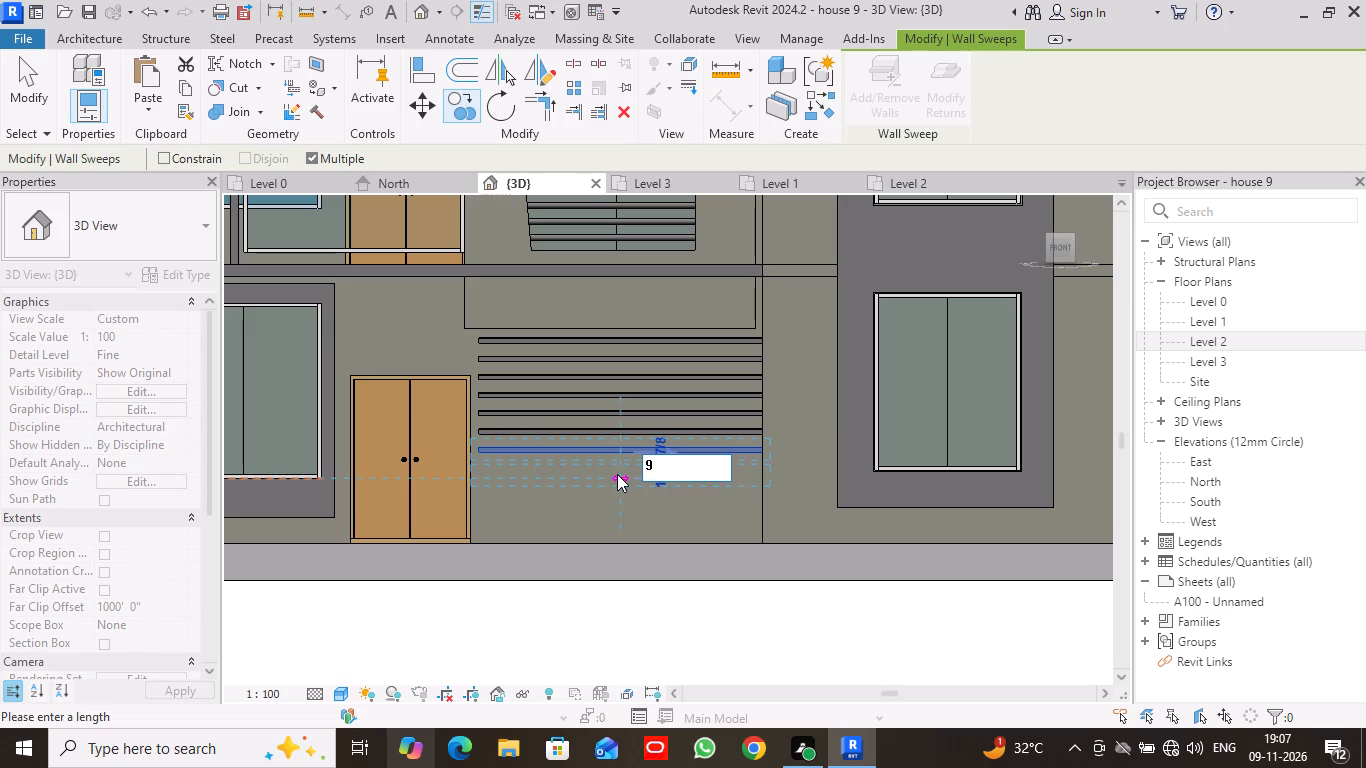
key(shift+quotedbl)
key(Return)
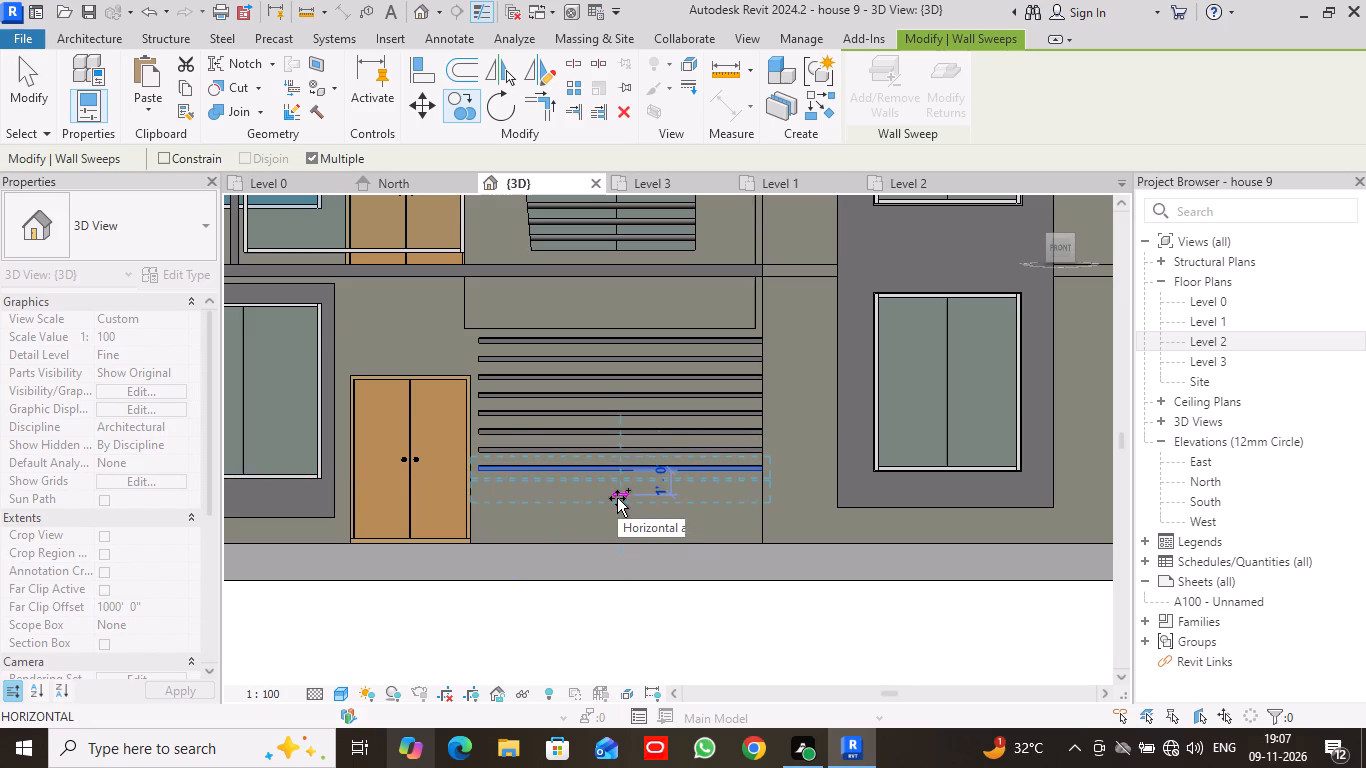
key(9)
key(shift+quotedbl)
key(Return)
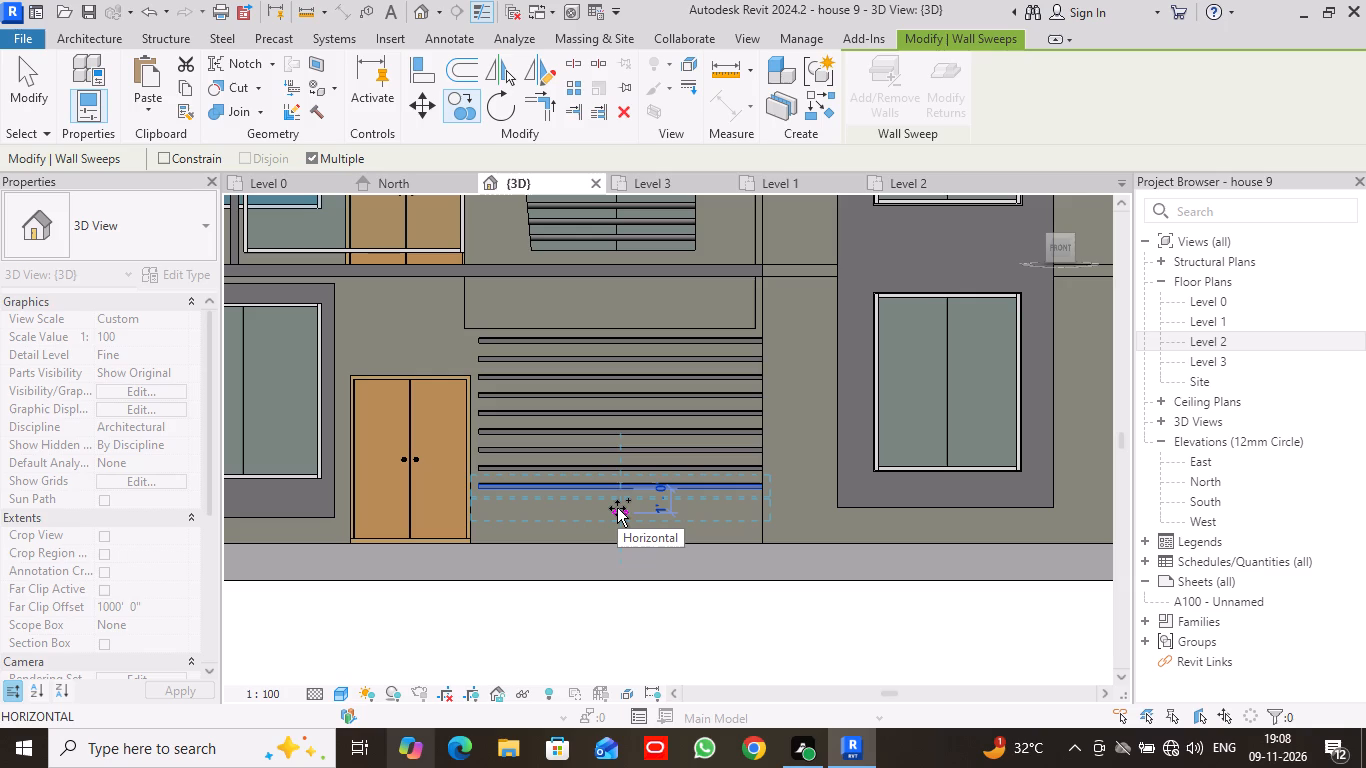
key(9)
key(shift+quotedbl)
key(Return)
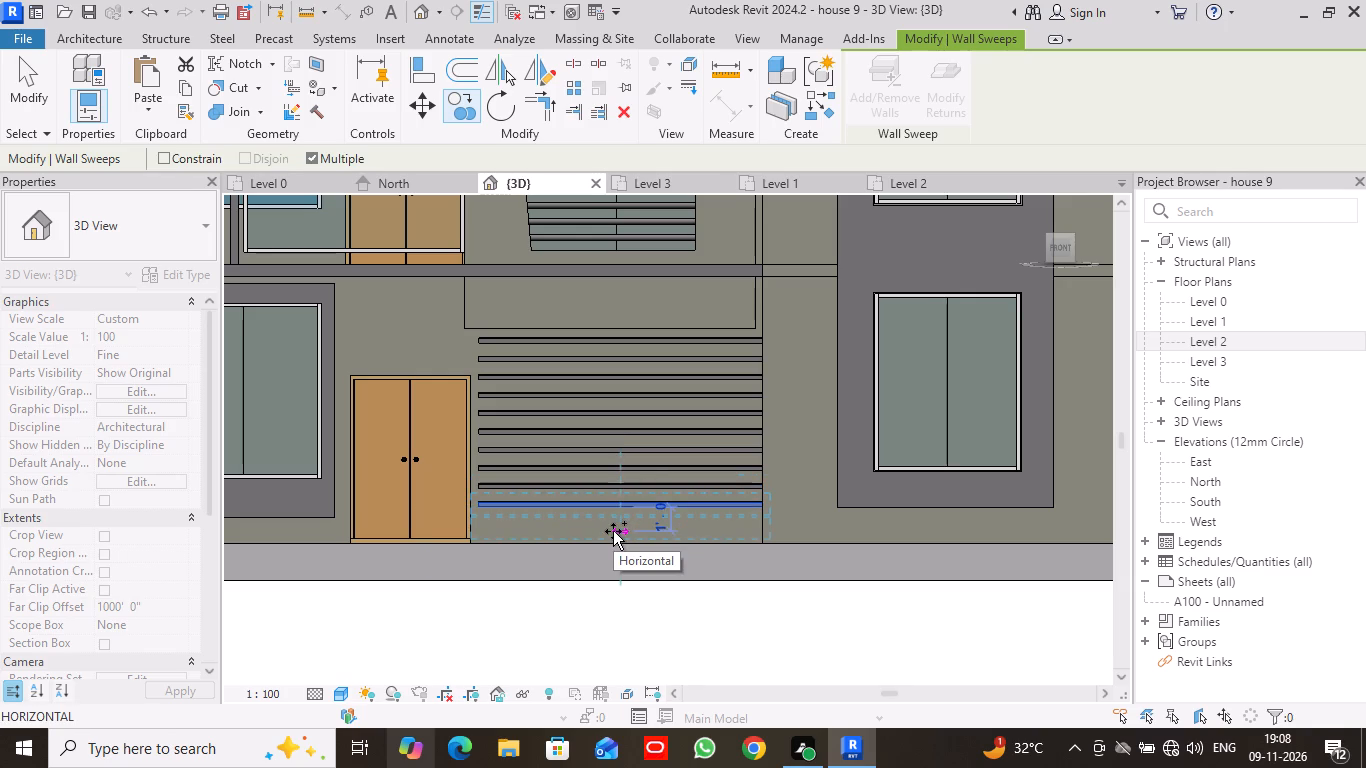
key(9)
key(shift+quotedbl)
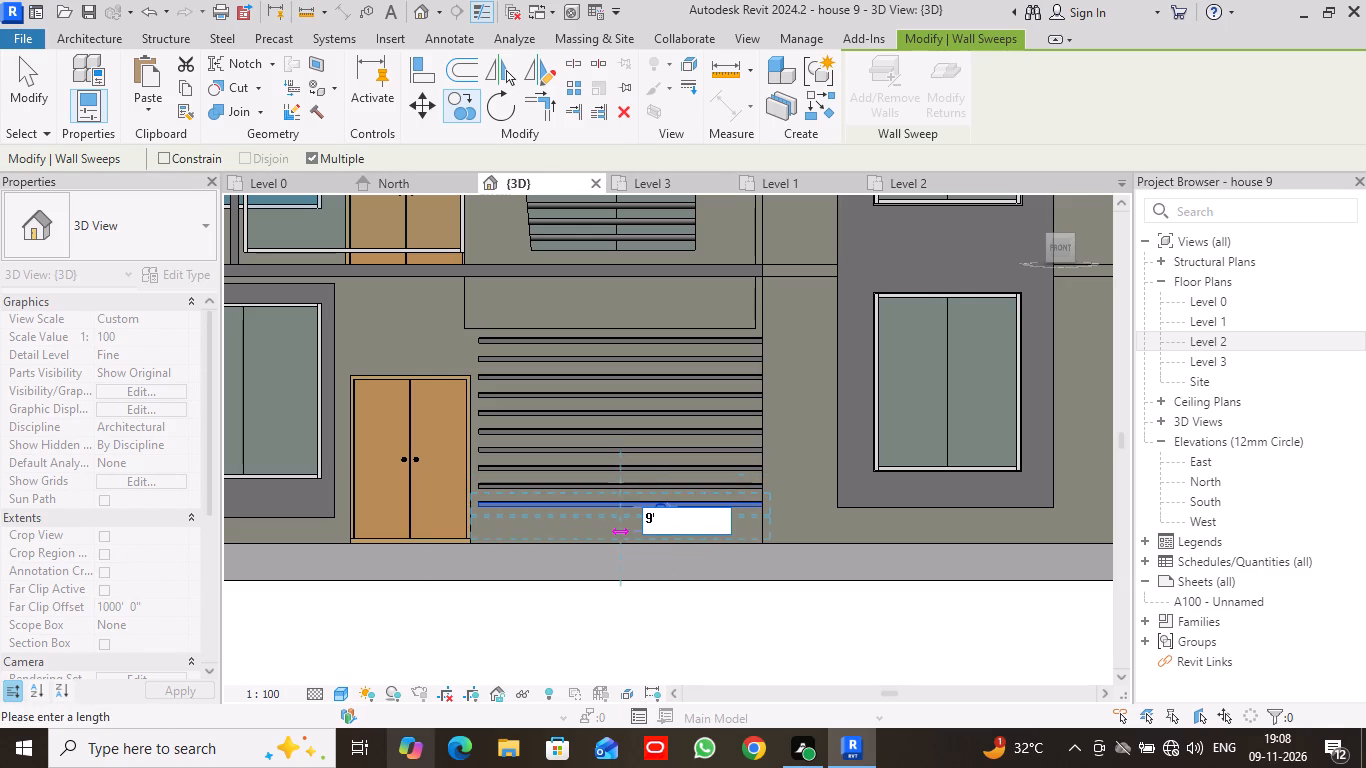
key(Return)
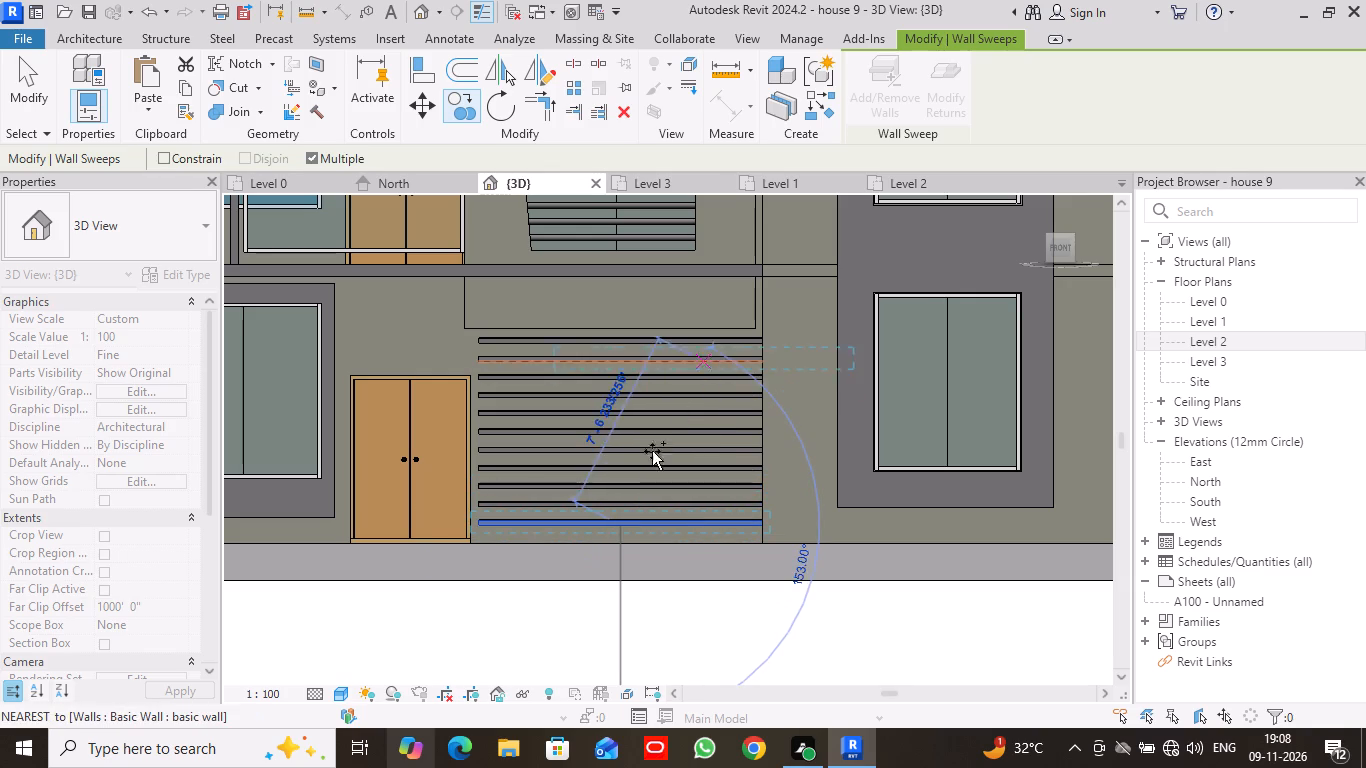
key(Escape)
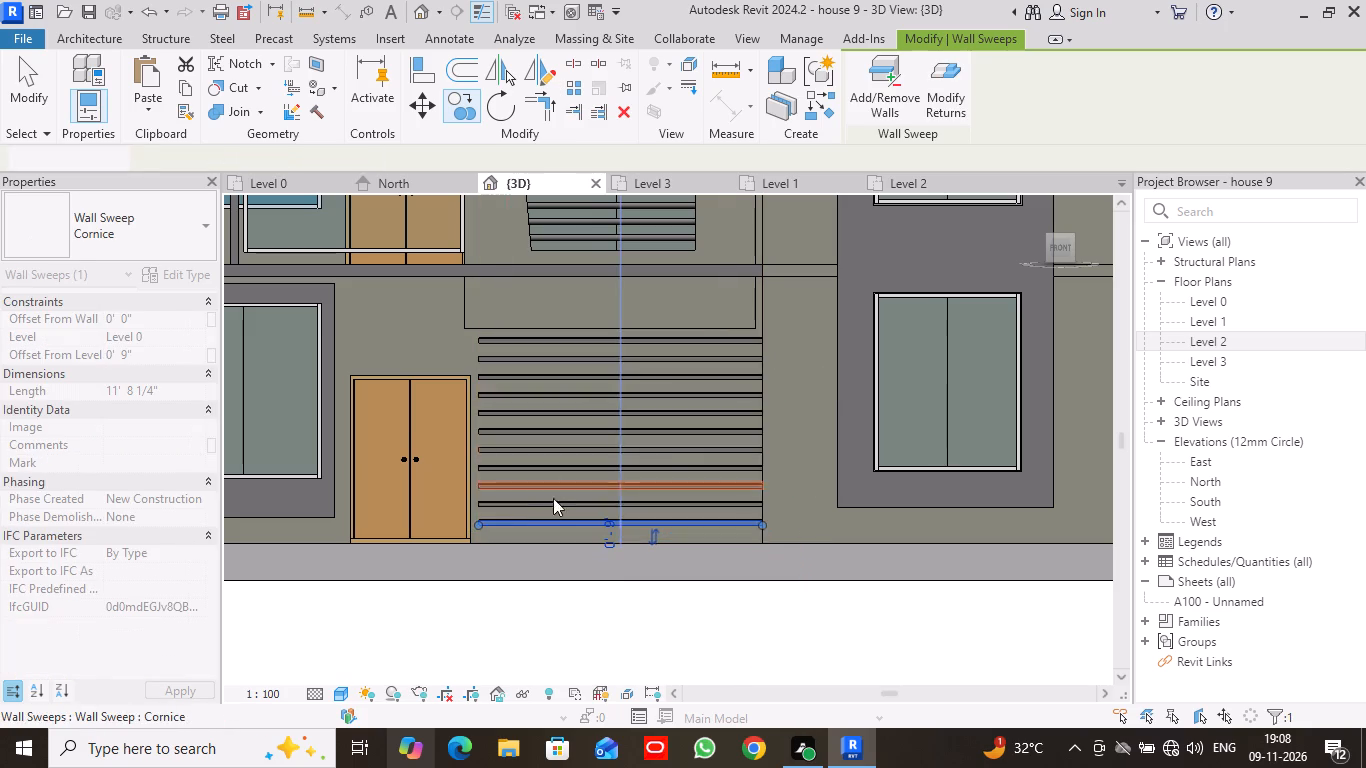
scroll(647, 584, down, 4)
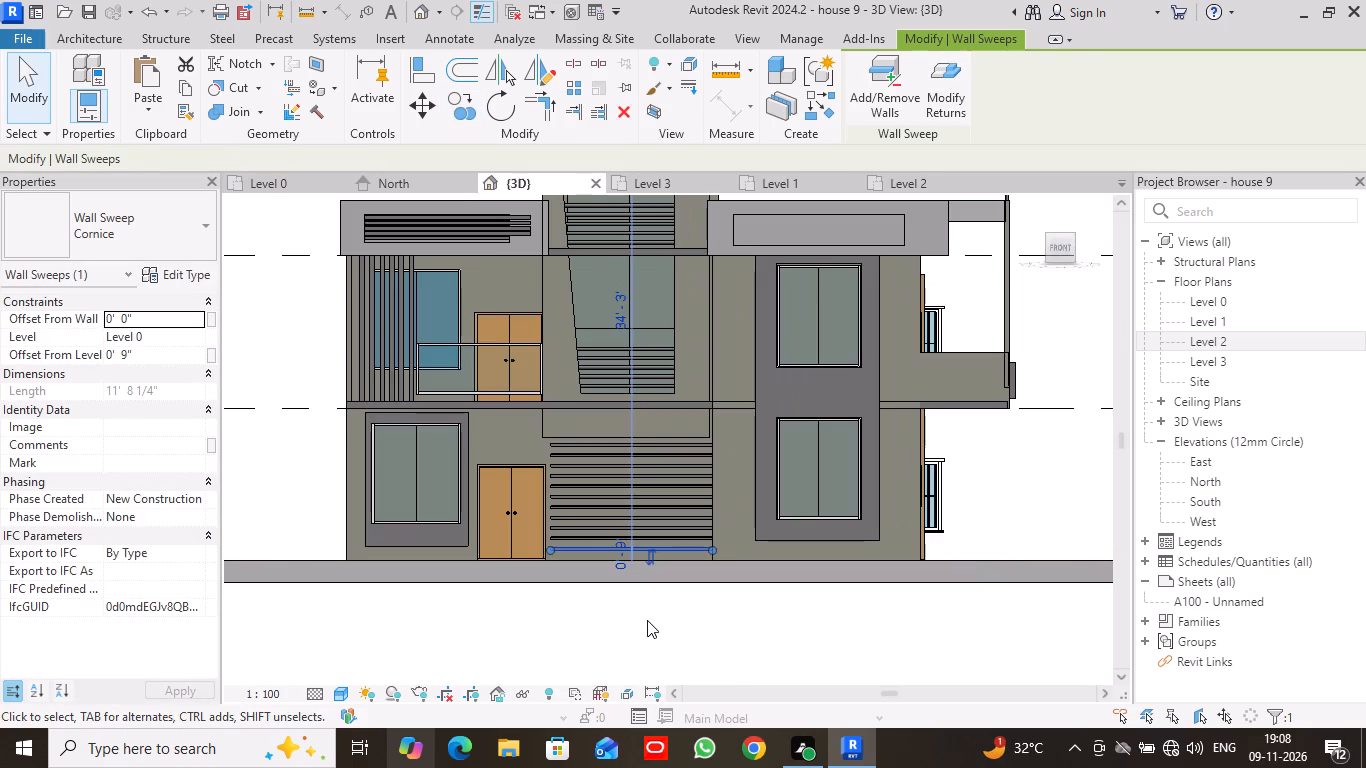
click(647, 620)
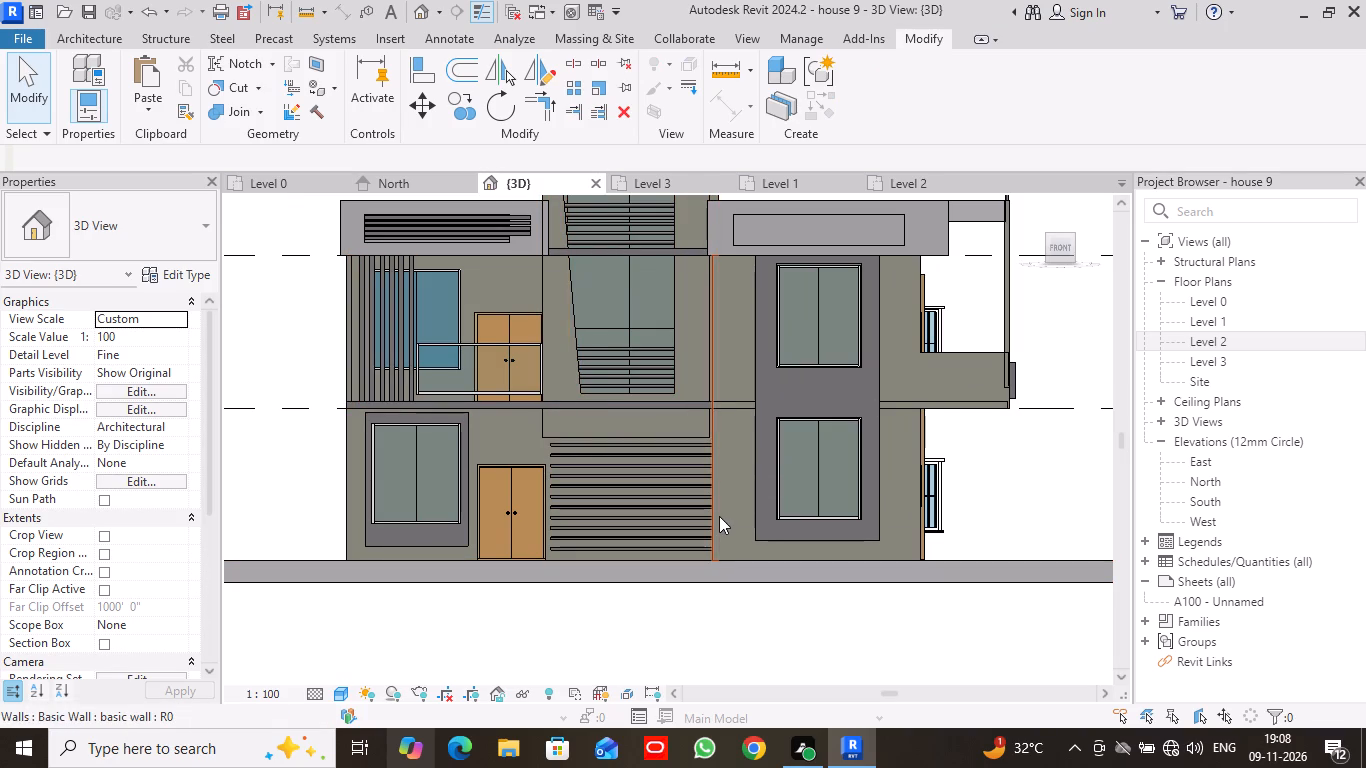
Extend the topmost ground-floor Cornice sweep over the double door to the door's far edge, about 16' 11" long.
click(569, 445)
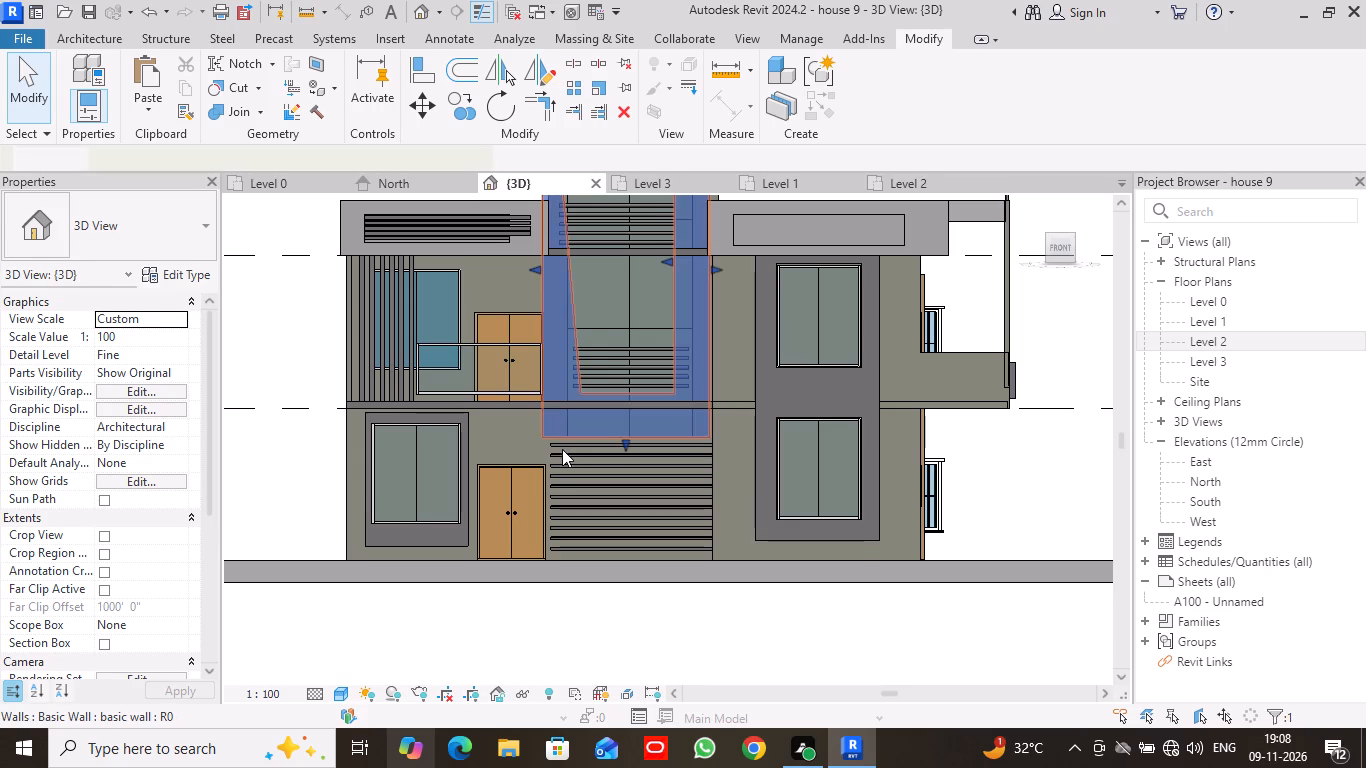
click(587, 450)
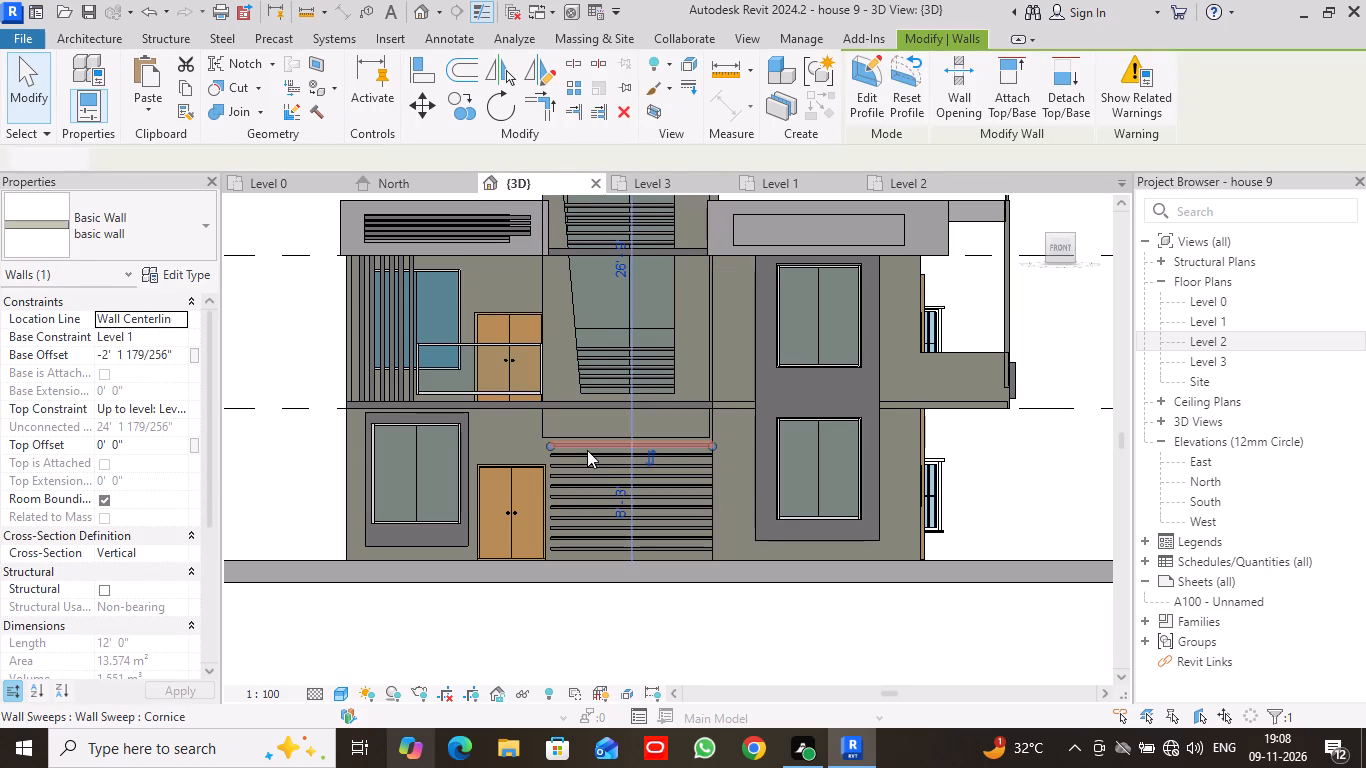
drag(549, 445, 481, 446)
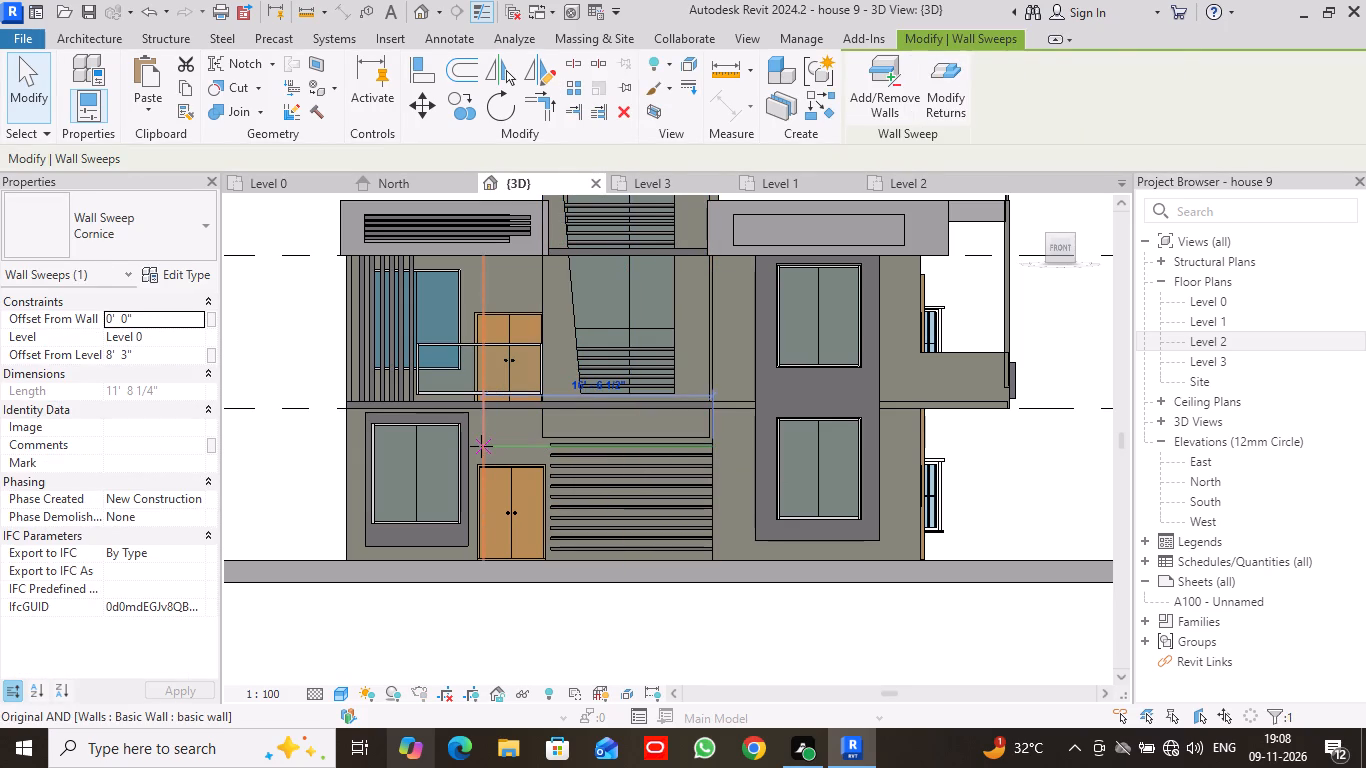
drag(481, 446, 472, 448)
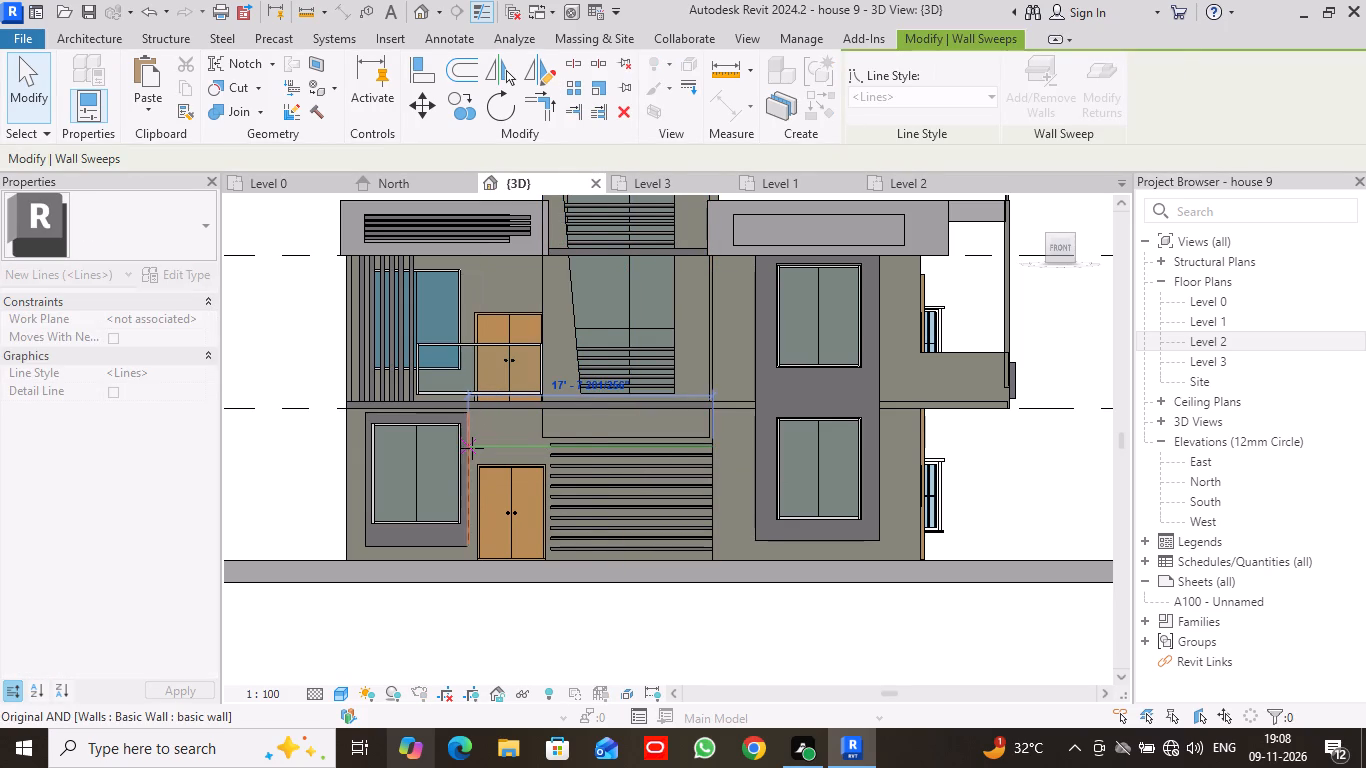
scroll(615, 492, up, 4)
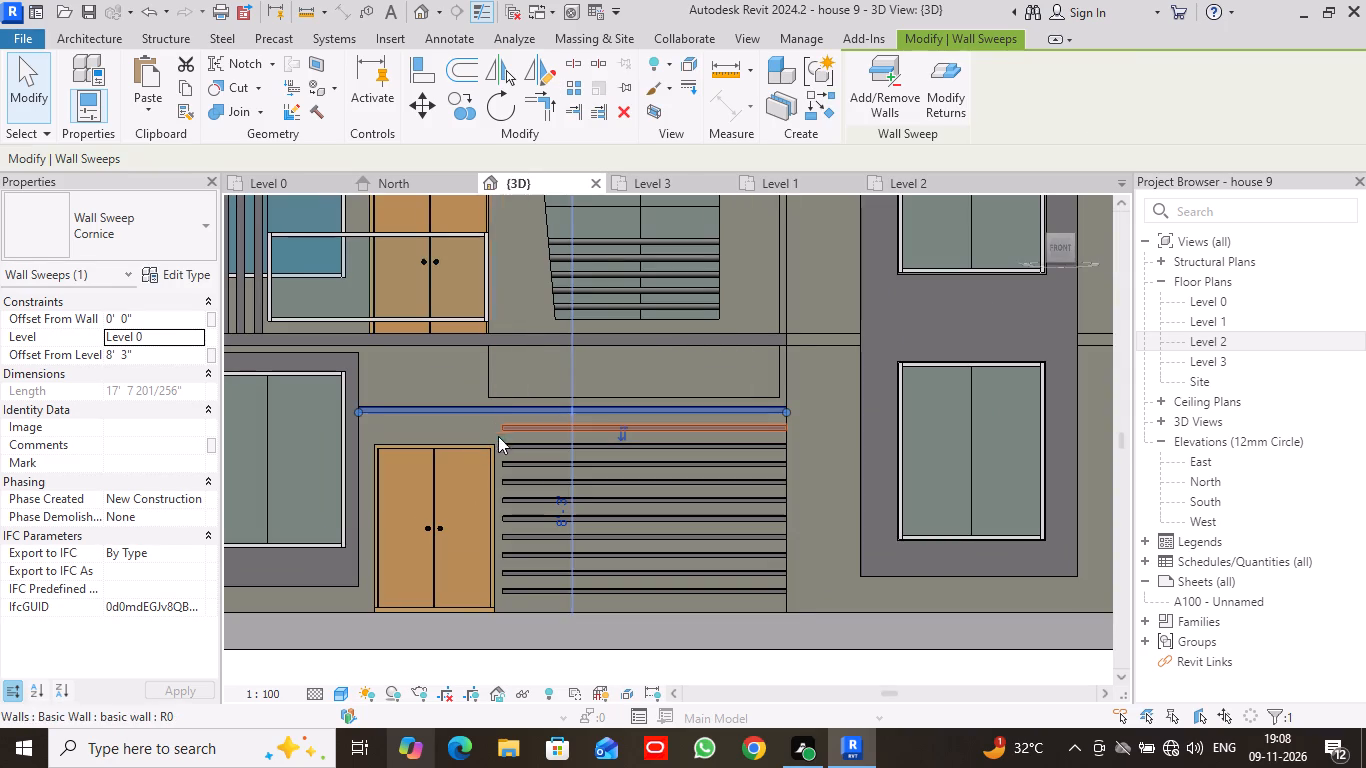
drag(355, 410, 365, 411)
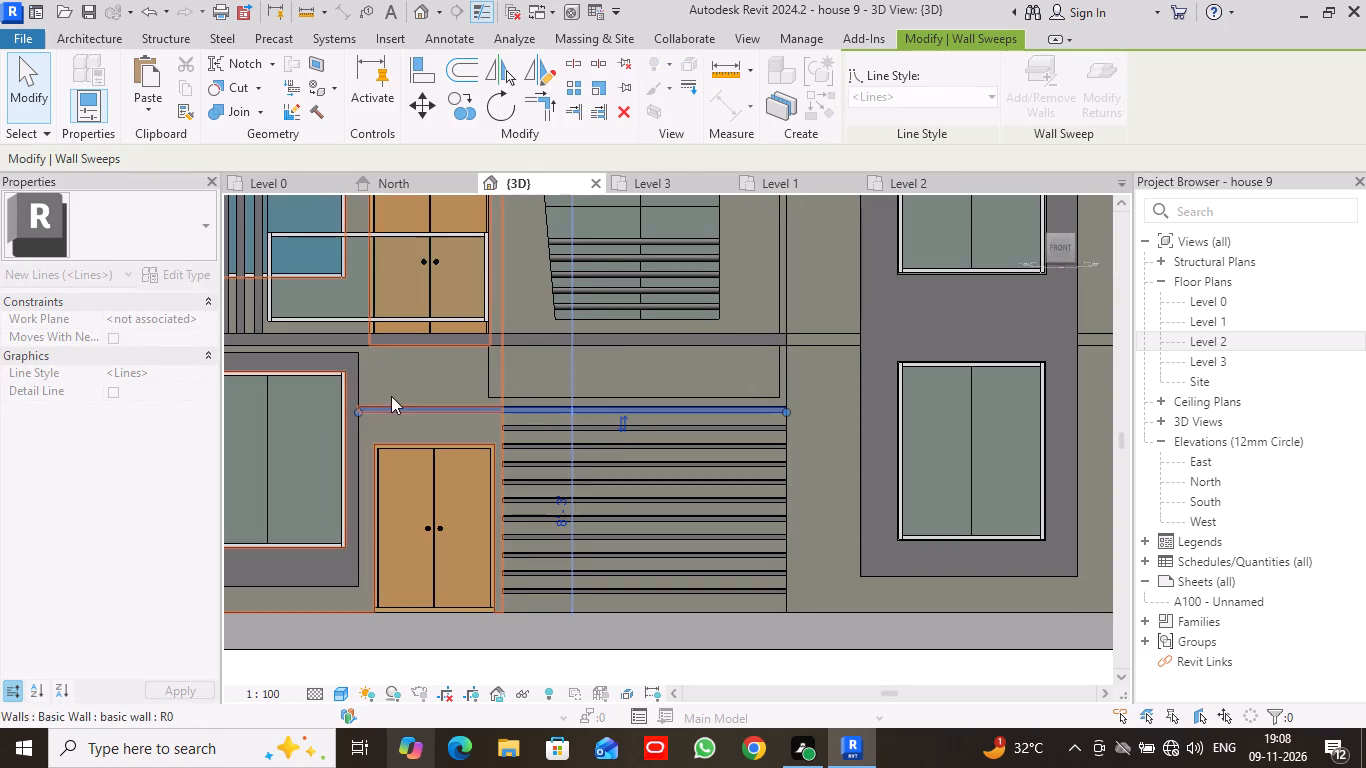
drag(358, 410, 374, 410)
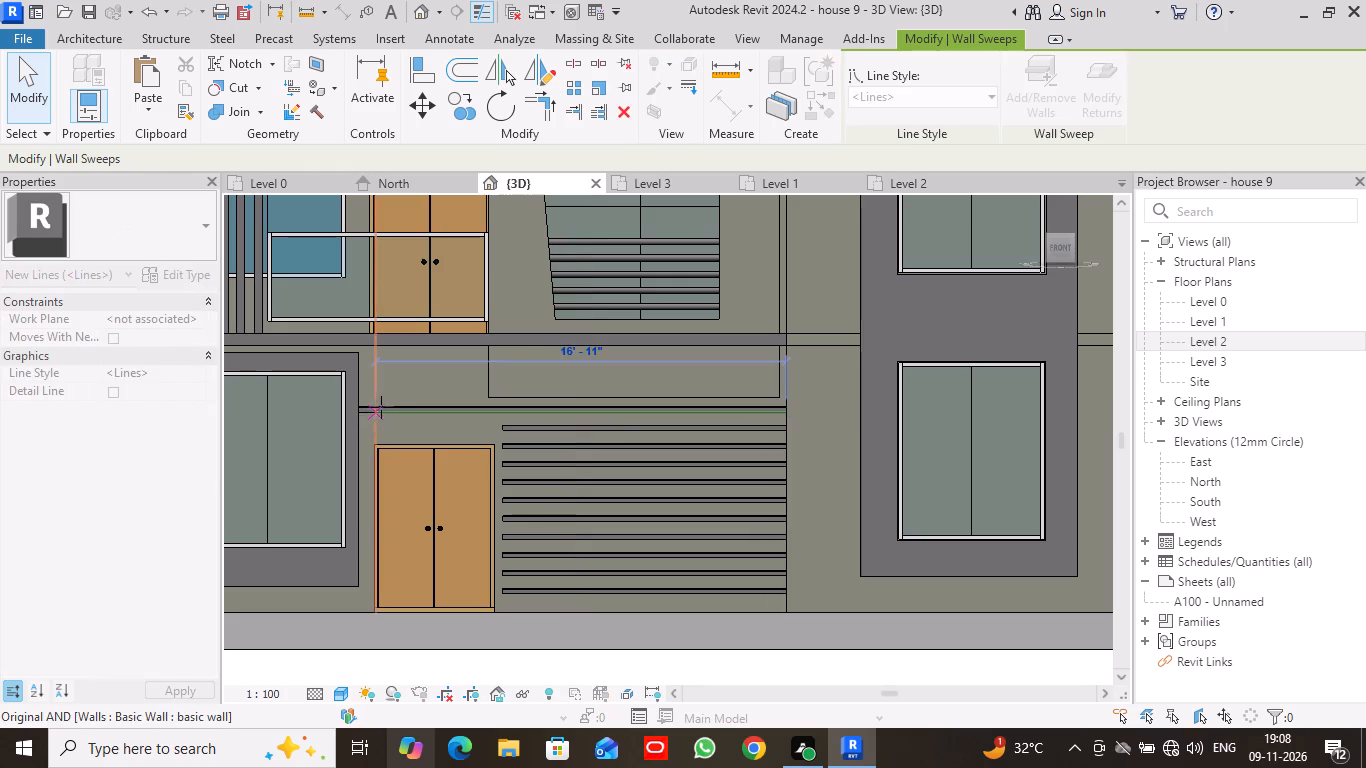
Extend the second-highest ground-floor Cornice sweep over the double door to the window surround's edge, about 17' 8" long.
click(519, 427)
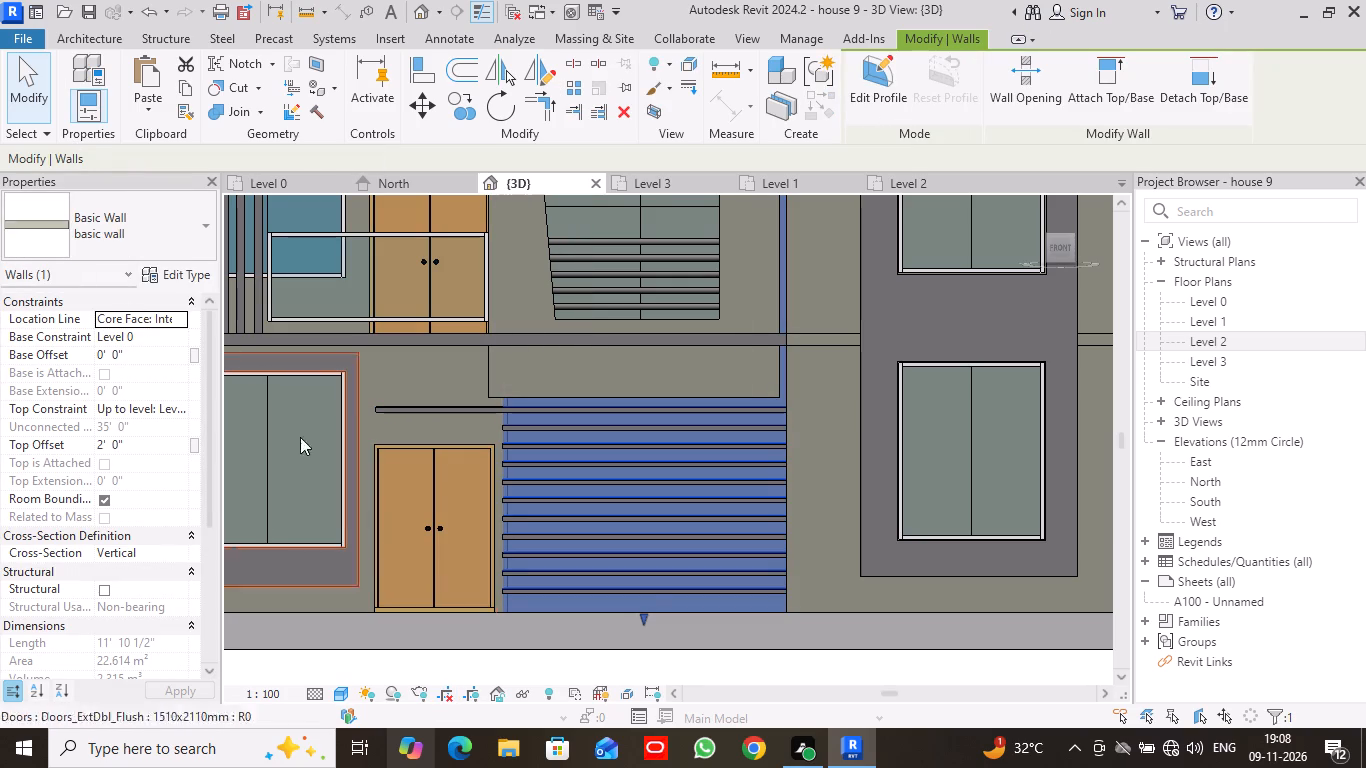
click(22, 94)
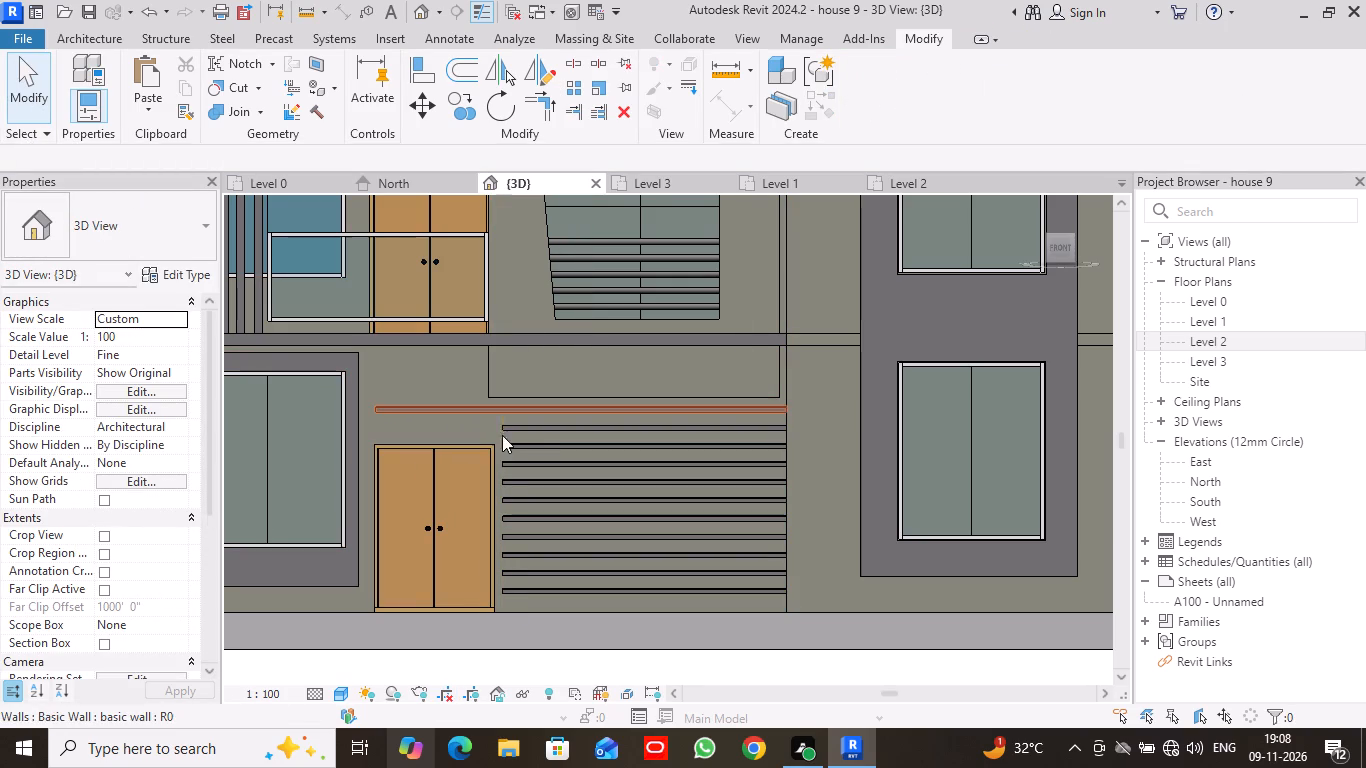
click(536, 431)
drag(502, 429, 475, 427)
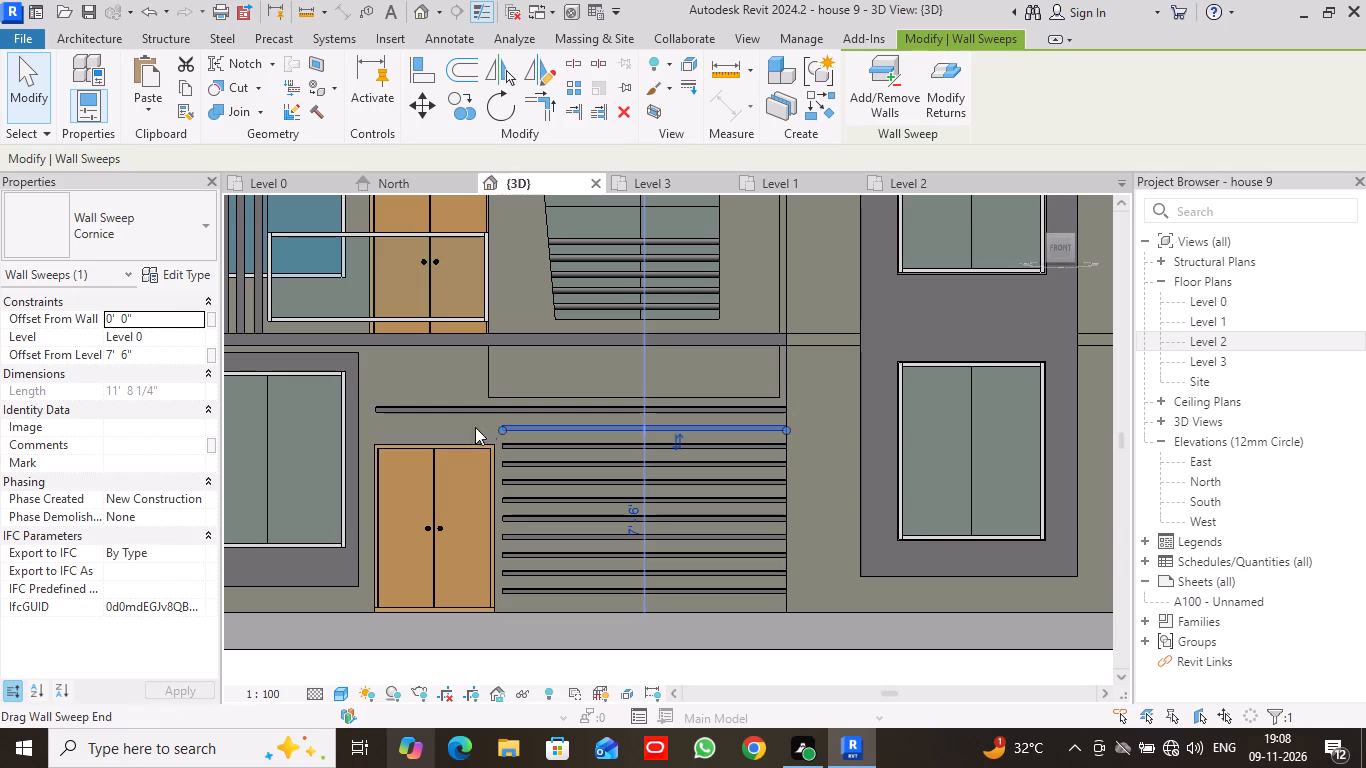
drag(475, 427, 361, 431)
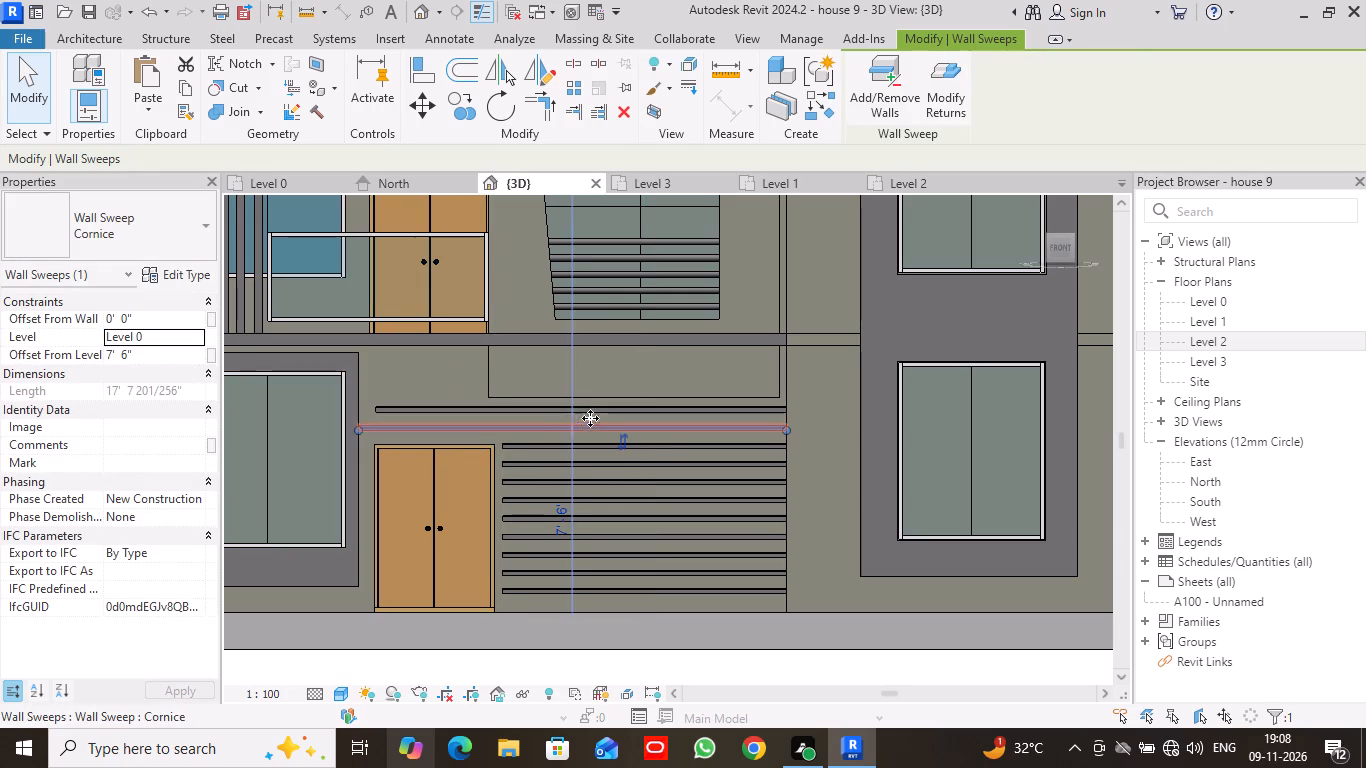
Lengthen the topmost ground-floor Cornice sweep past the double door to the window surround's edge, about 17' 8" long.
click(526, 413)
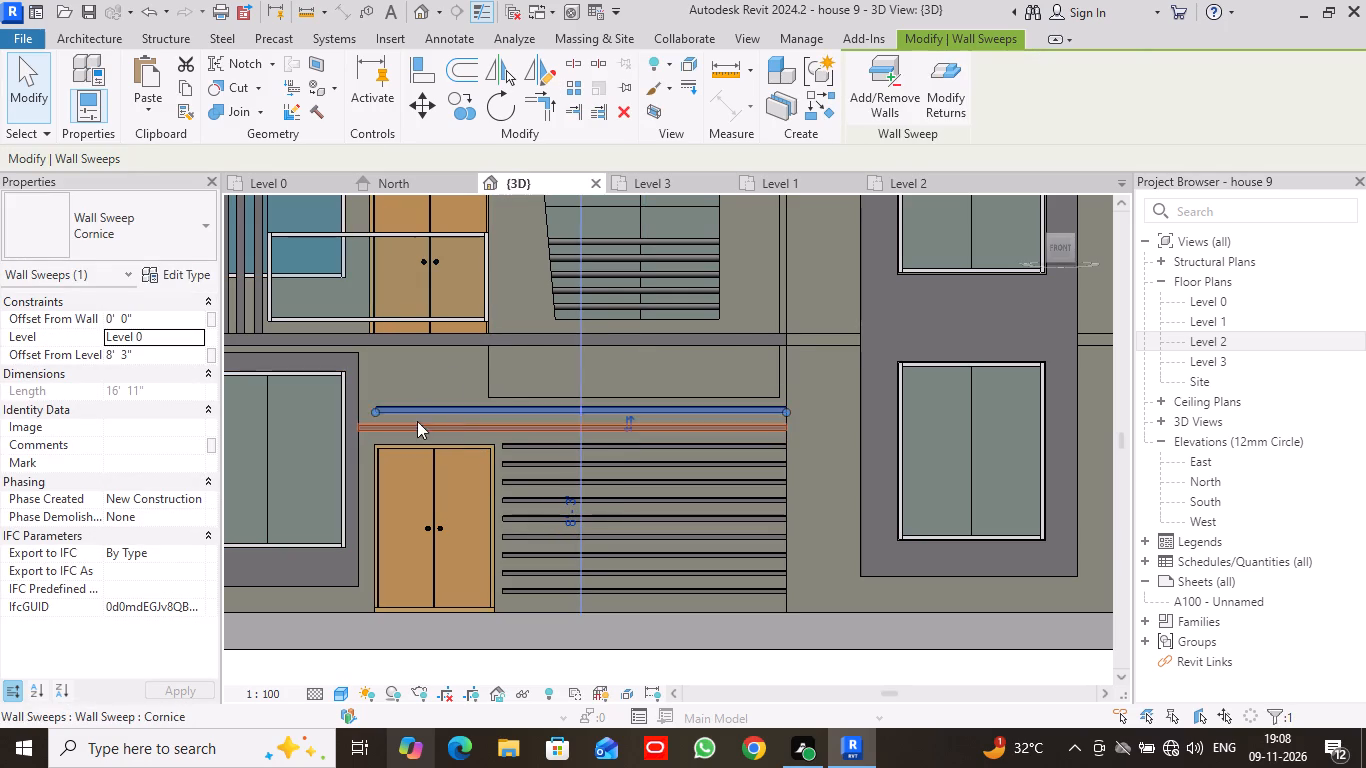
drag(376, 410, 358, 410)
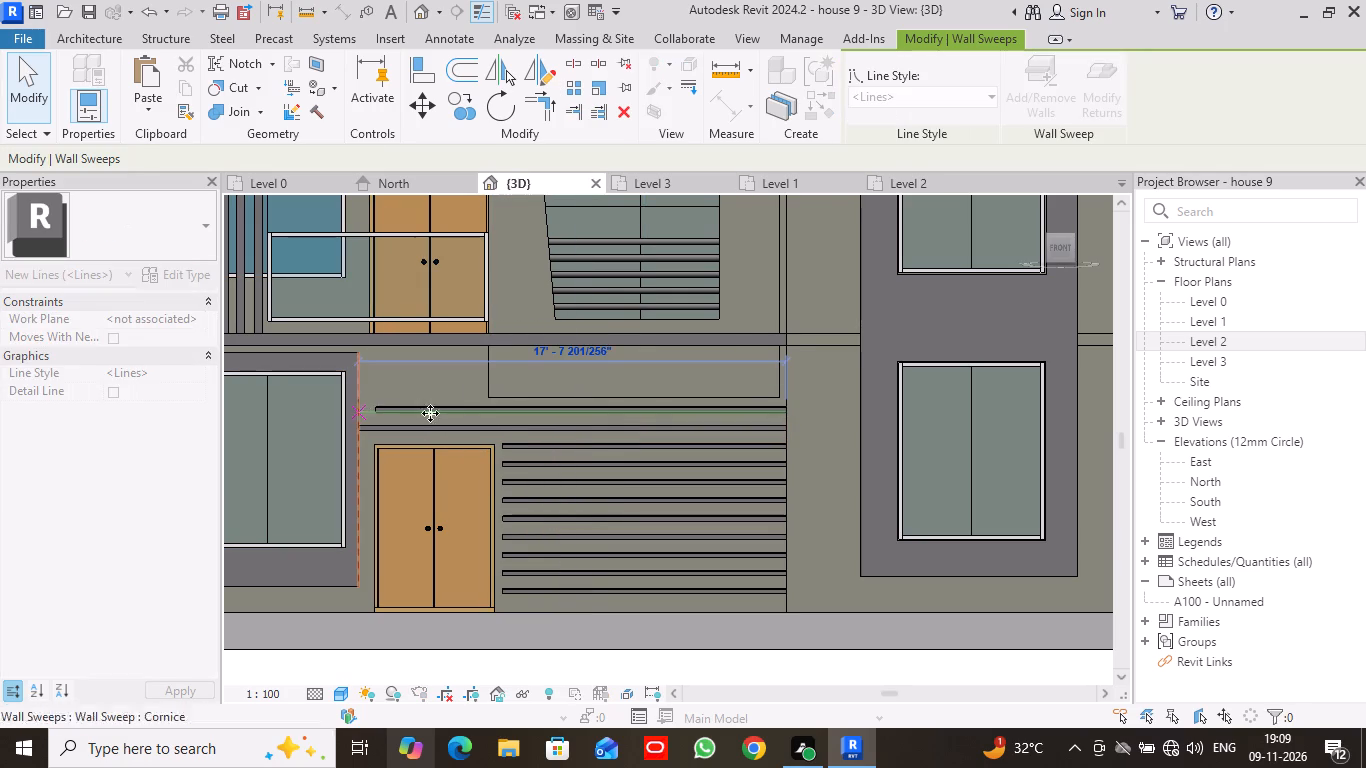
scroll(547, 639, down, 2)
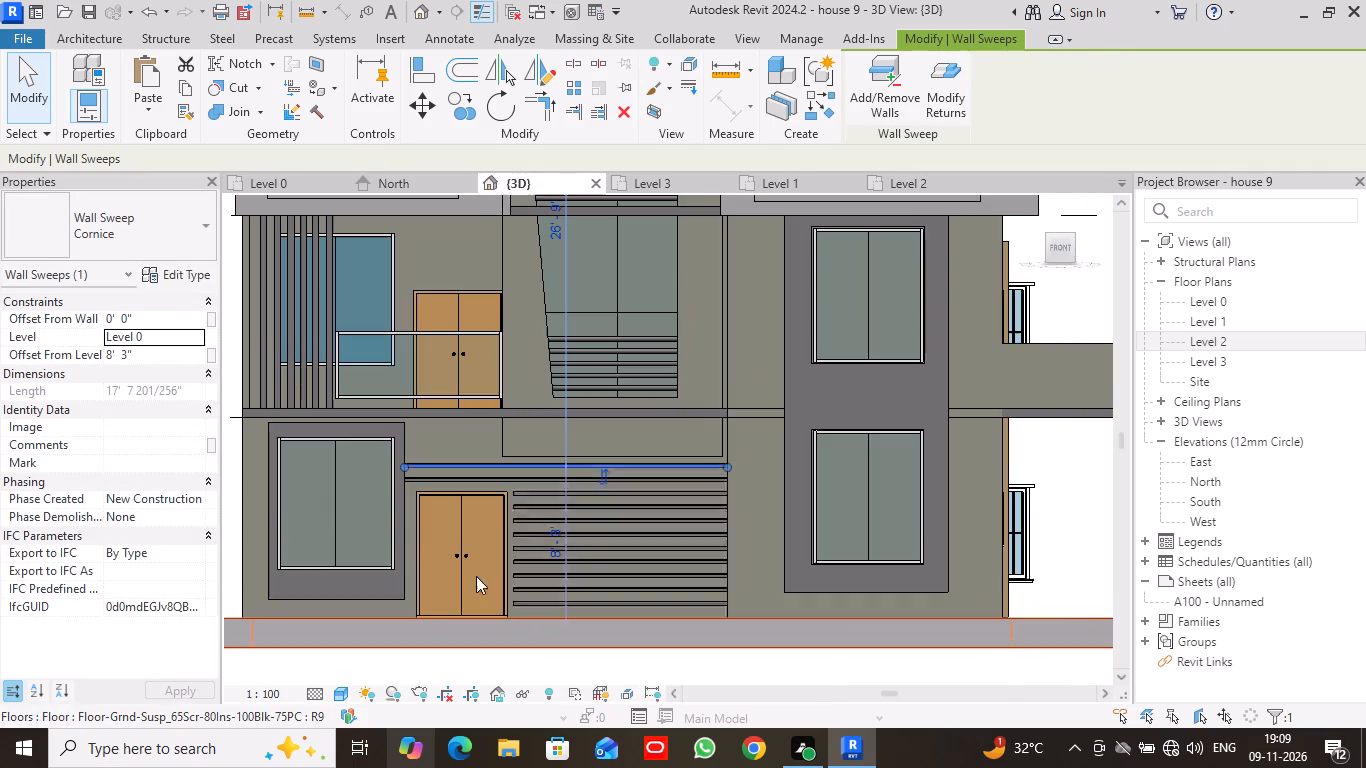
scroll(284, 496, down, 2)
click(228, 482)
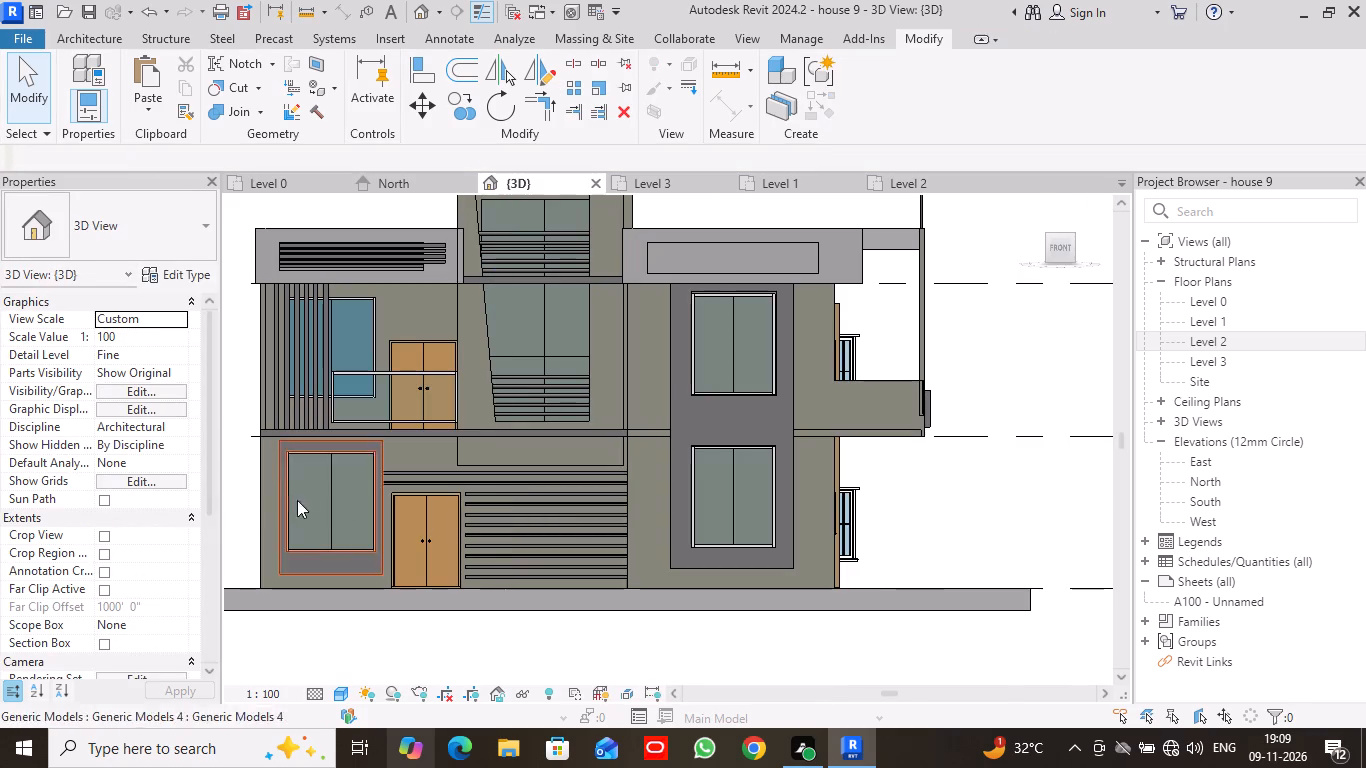
Copy the topmost ground-floor Cornice sweep above the double door upward by 9".
middle_drag(522, 602, 619, 561)
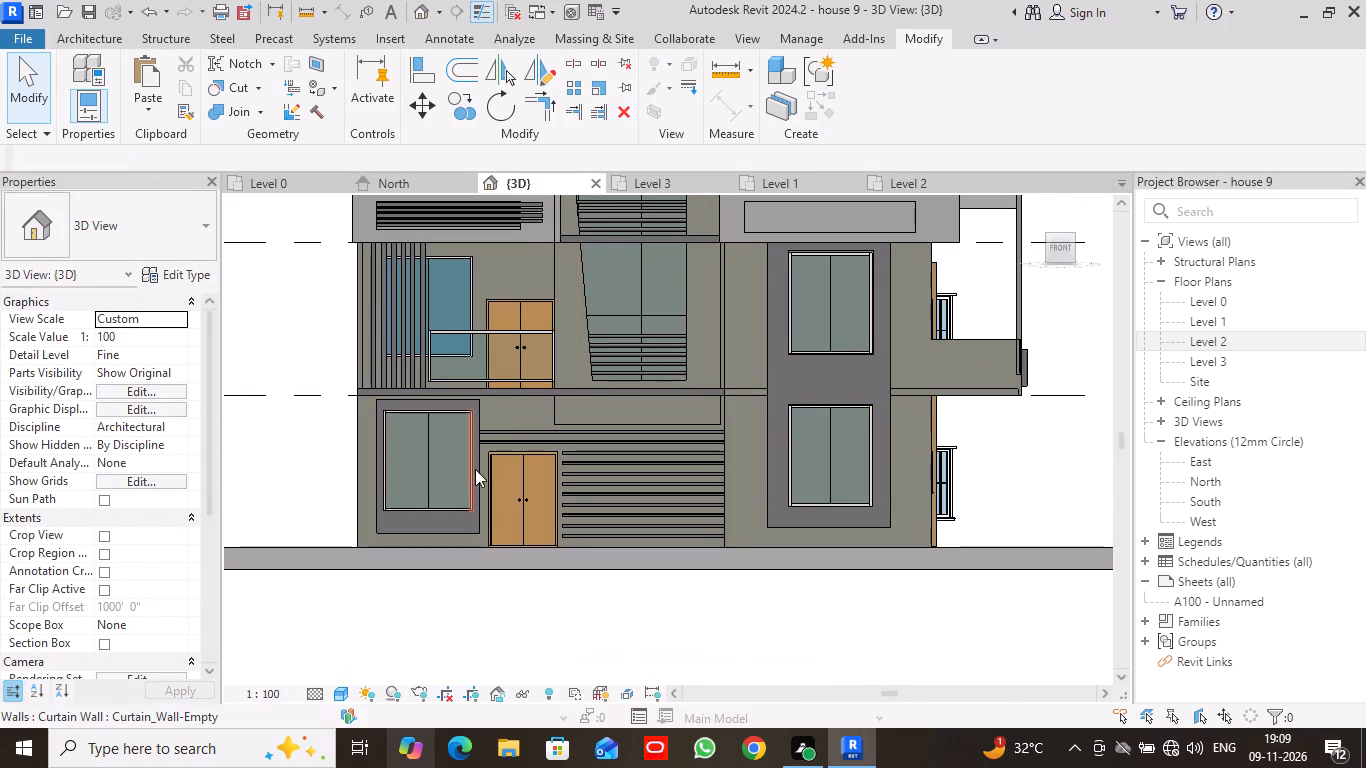
scroll(734, 403, down, 3)
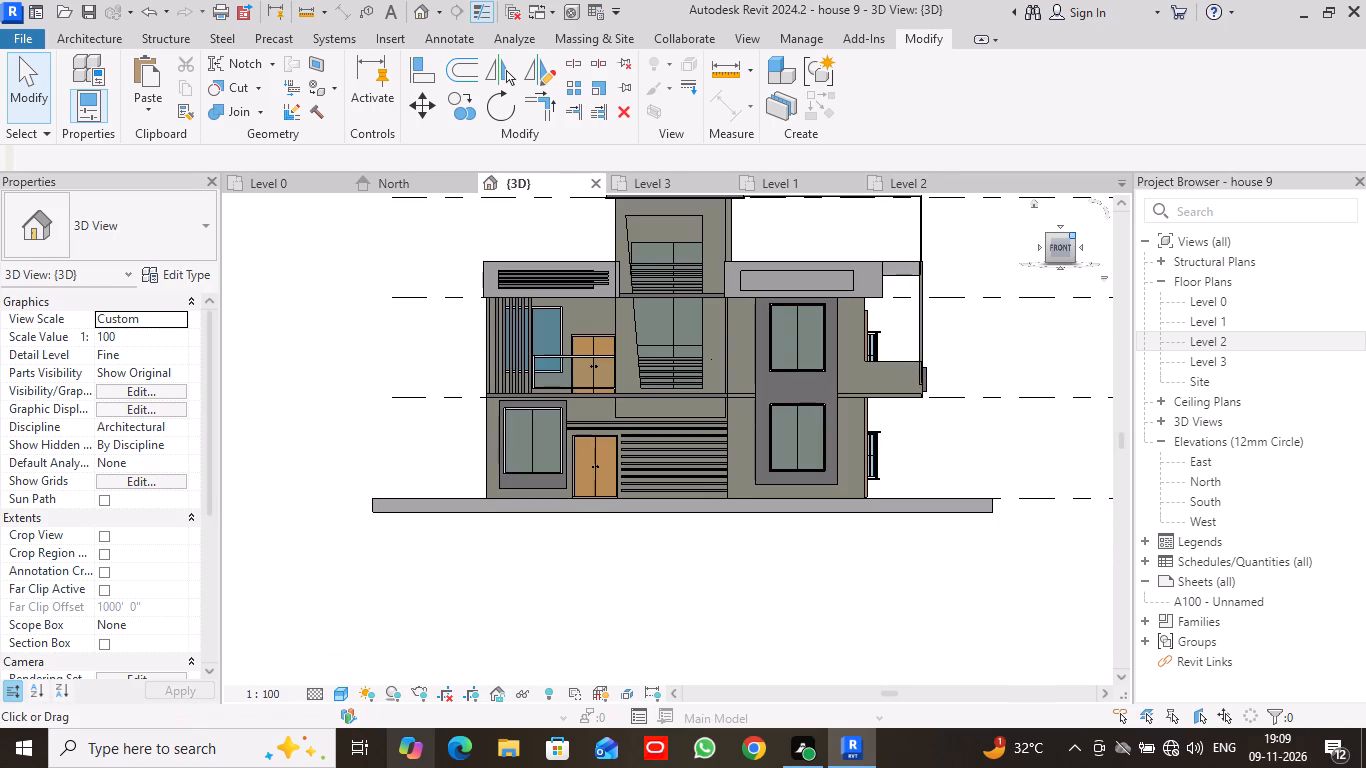
drag(1071, 235, 1016, 252)
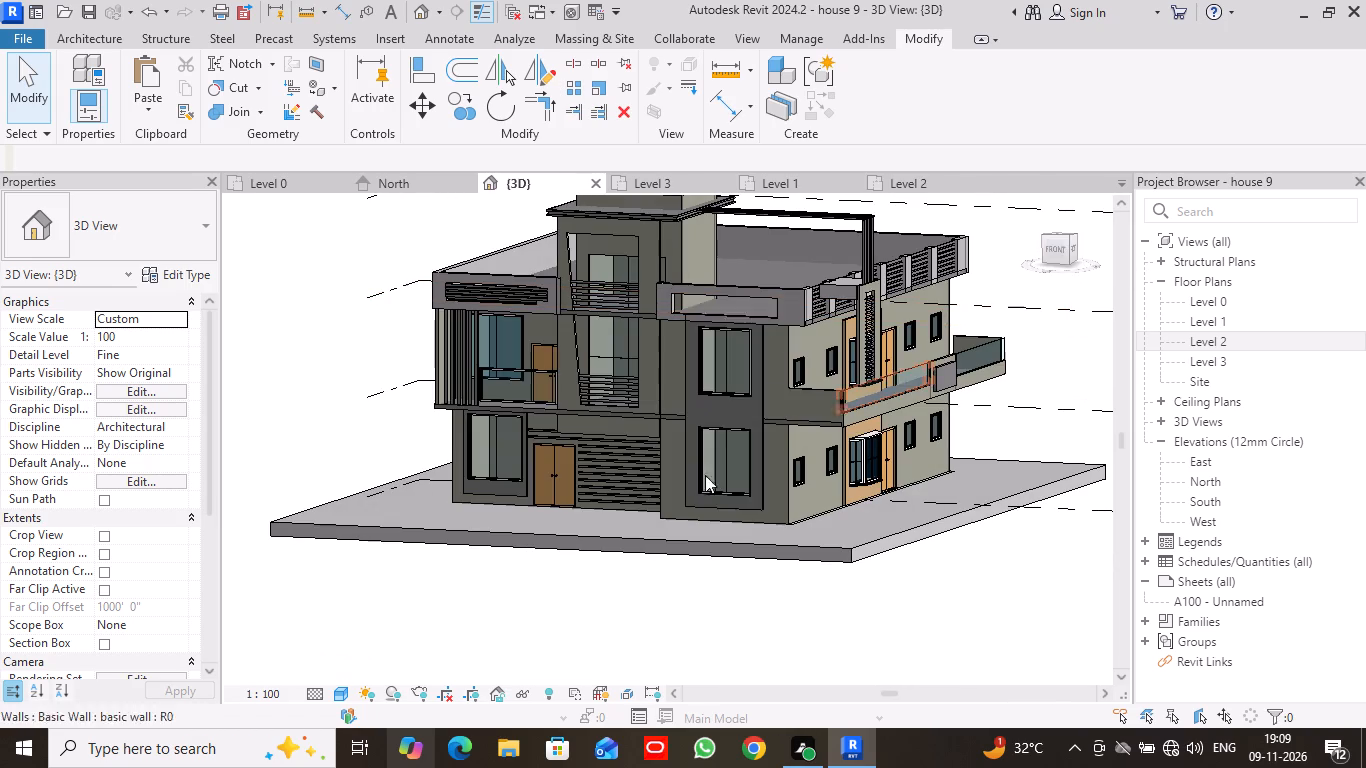
scroll(612, 470, up, 9)
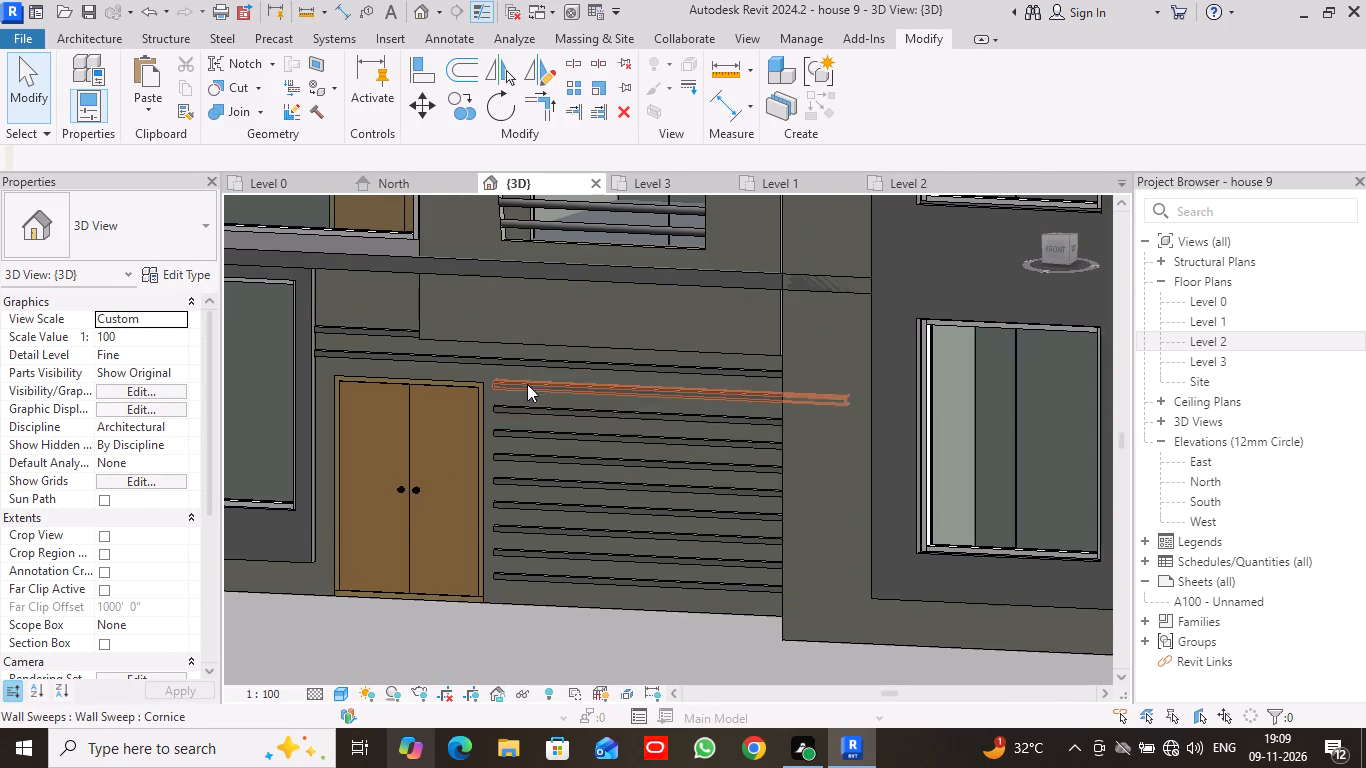
click(389, 331)
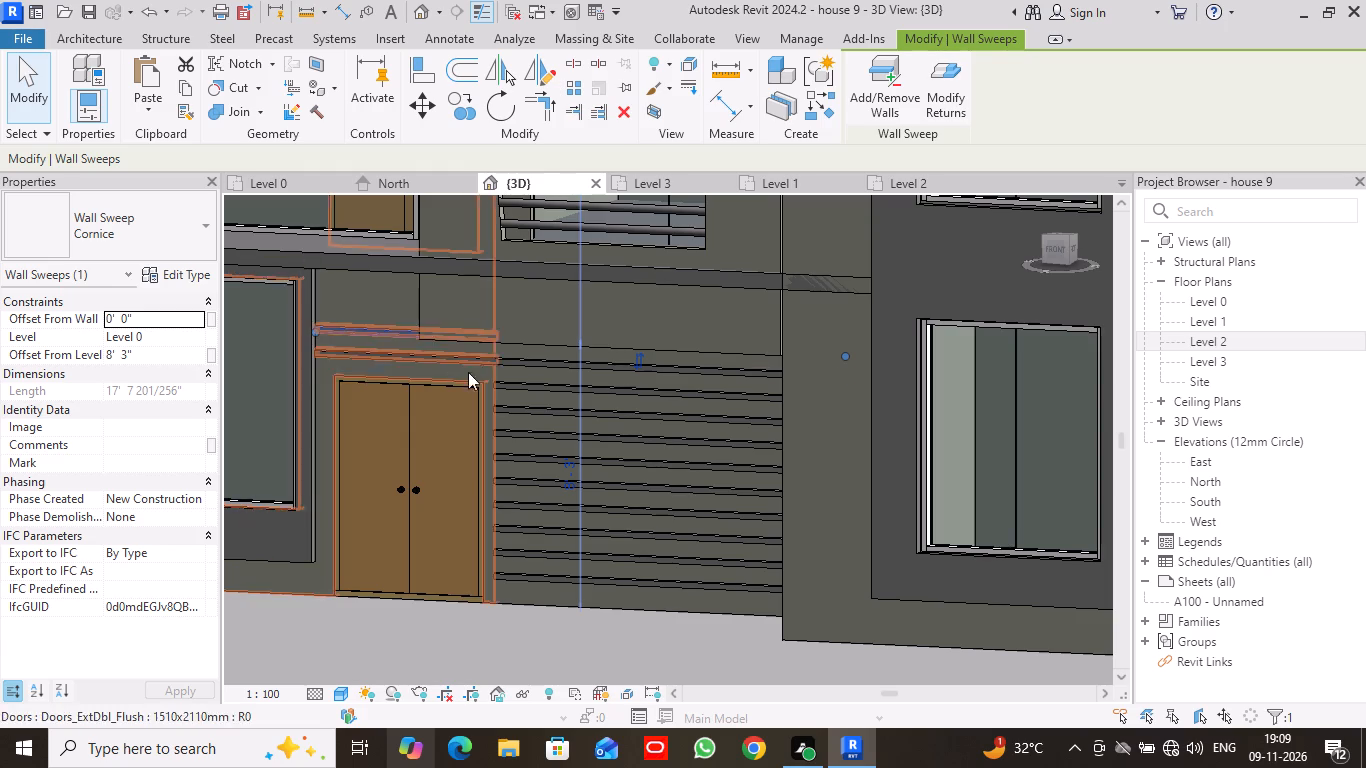
click(1056, 252)
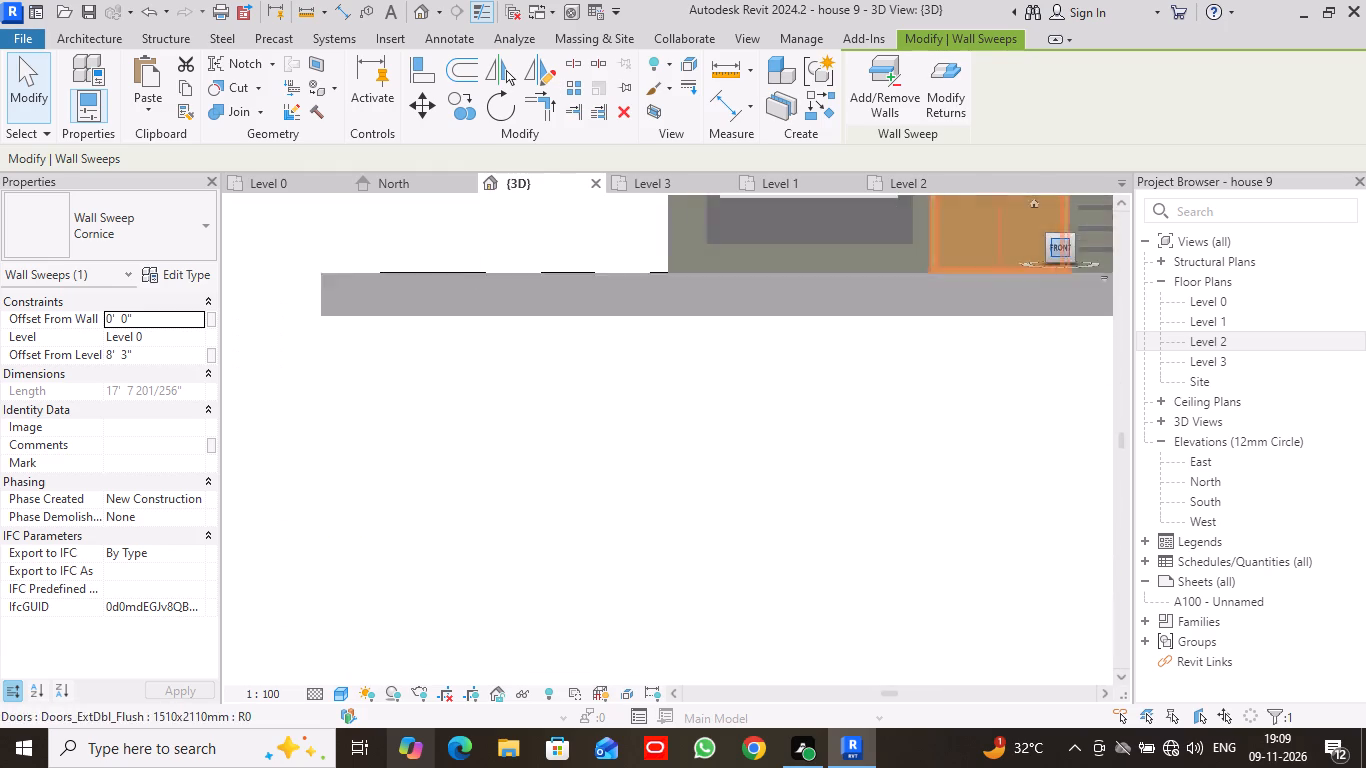
scroll(740, 490, down, 1)
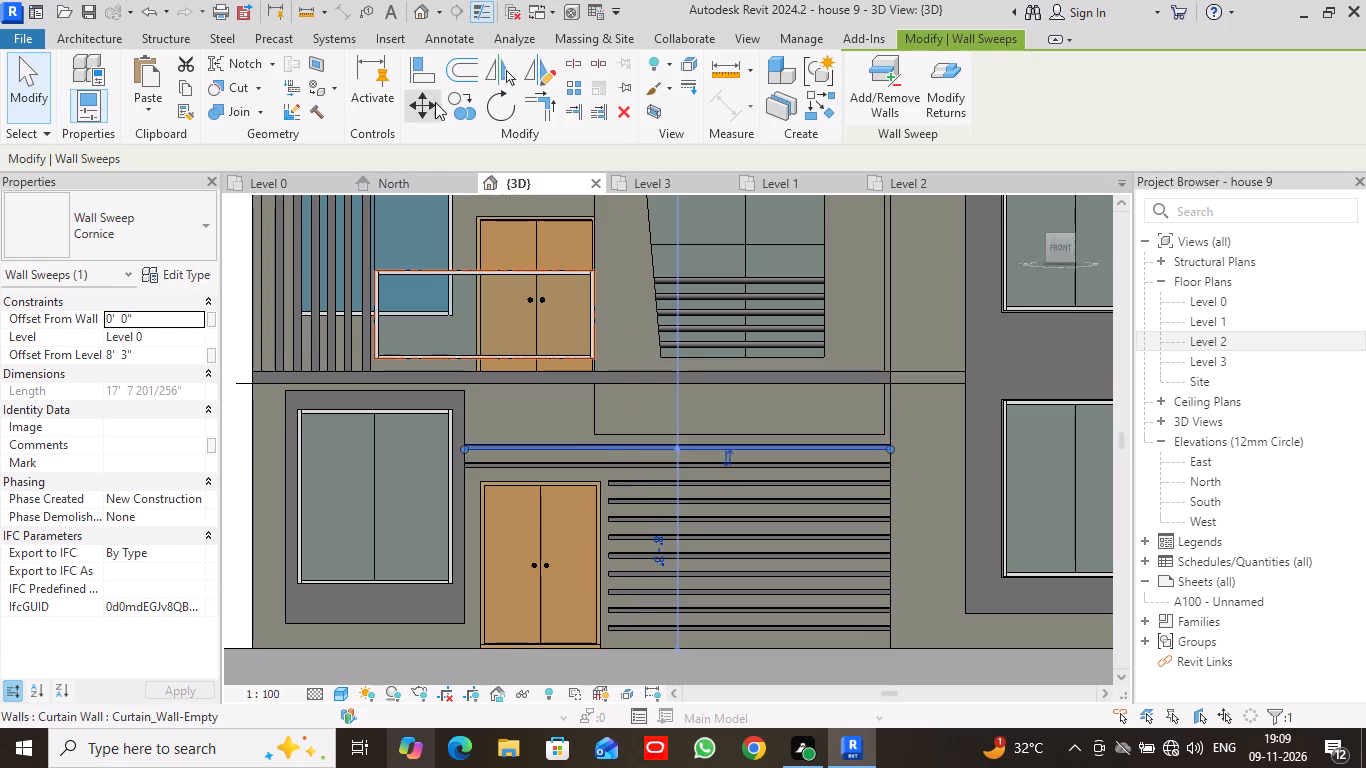
click(461, 95)
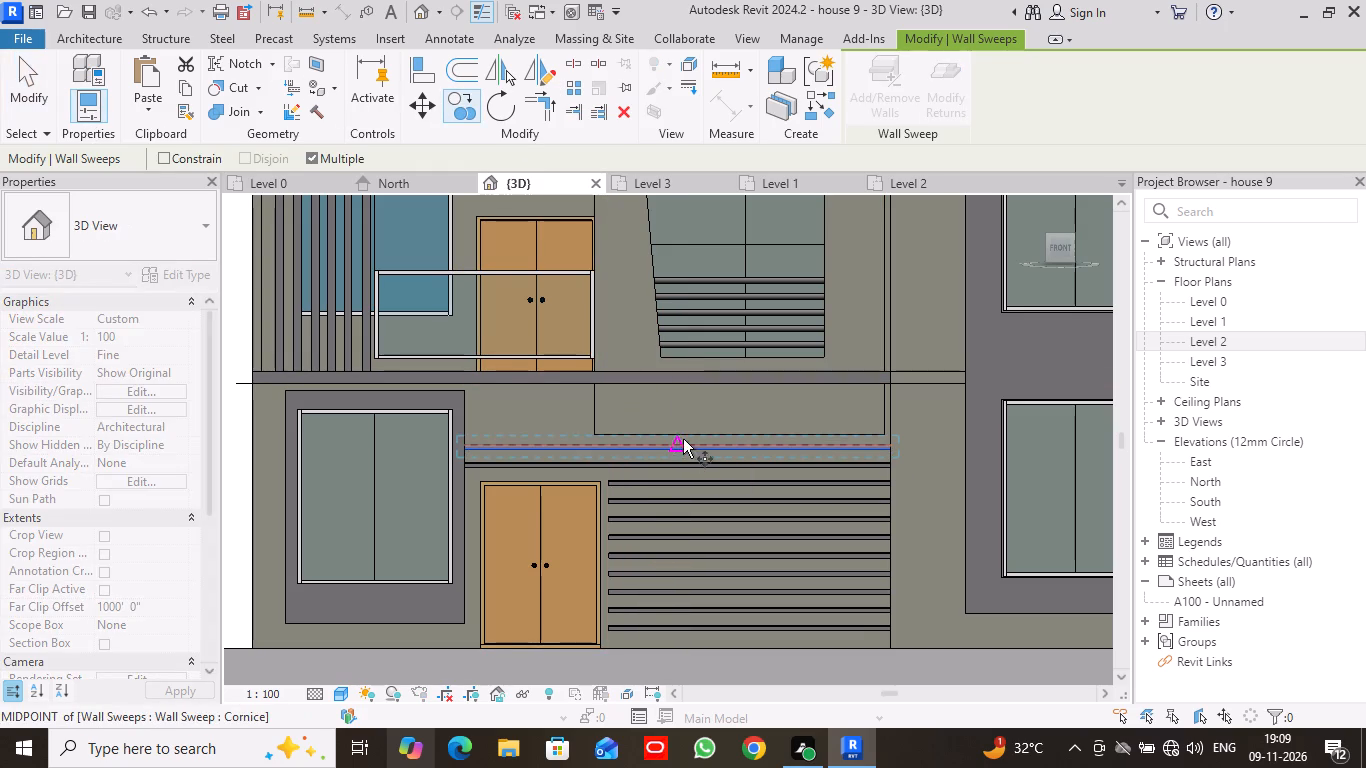
click(677, 445)
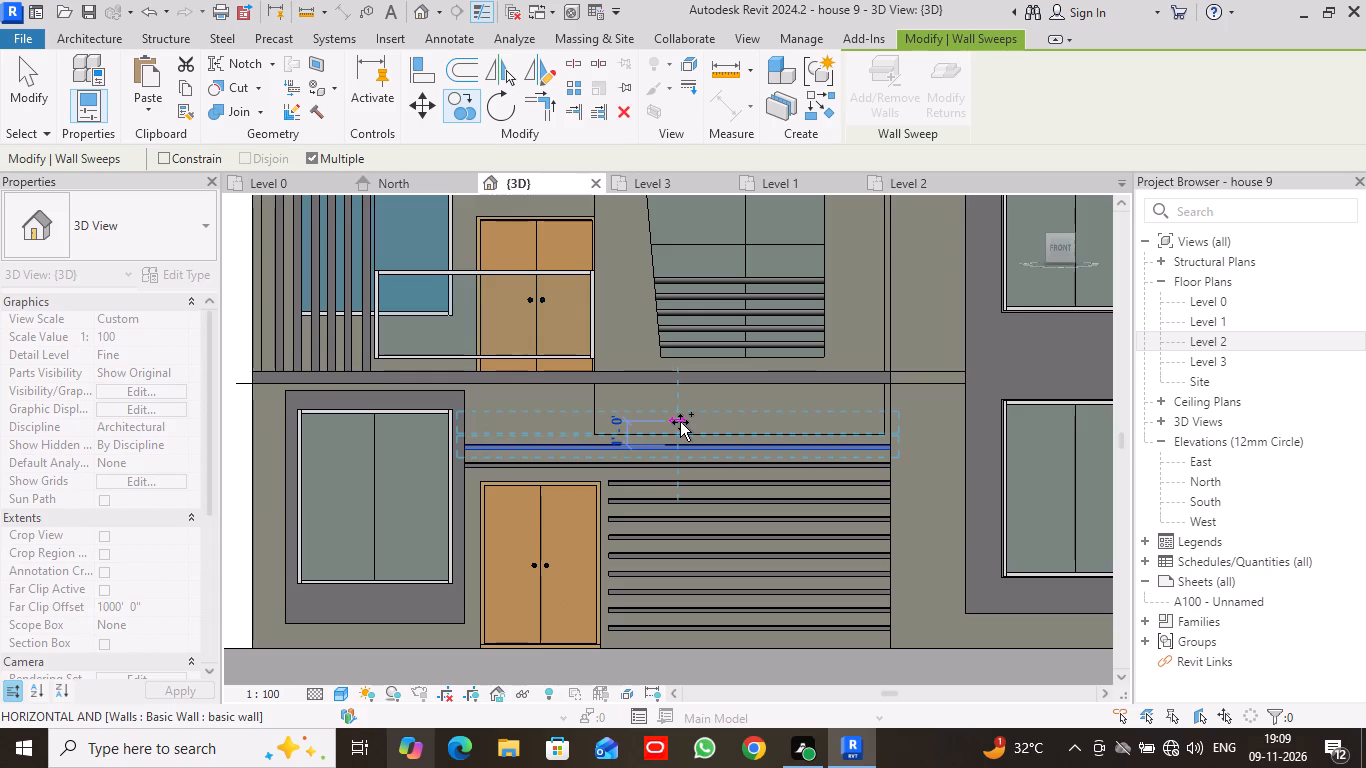
key(9)
key(shift+quotedbl)
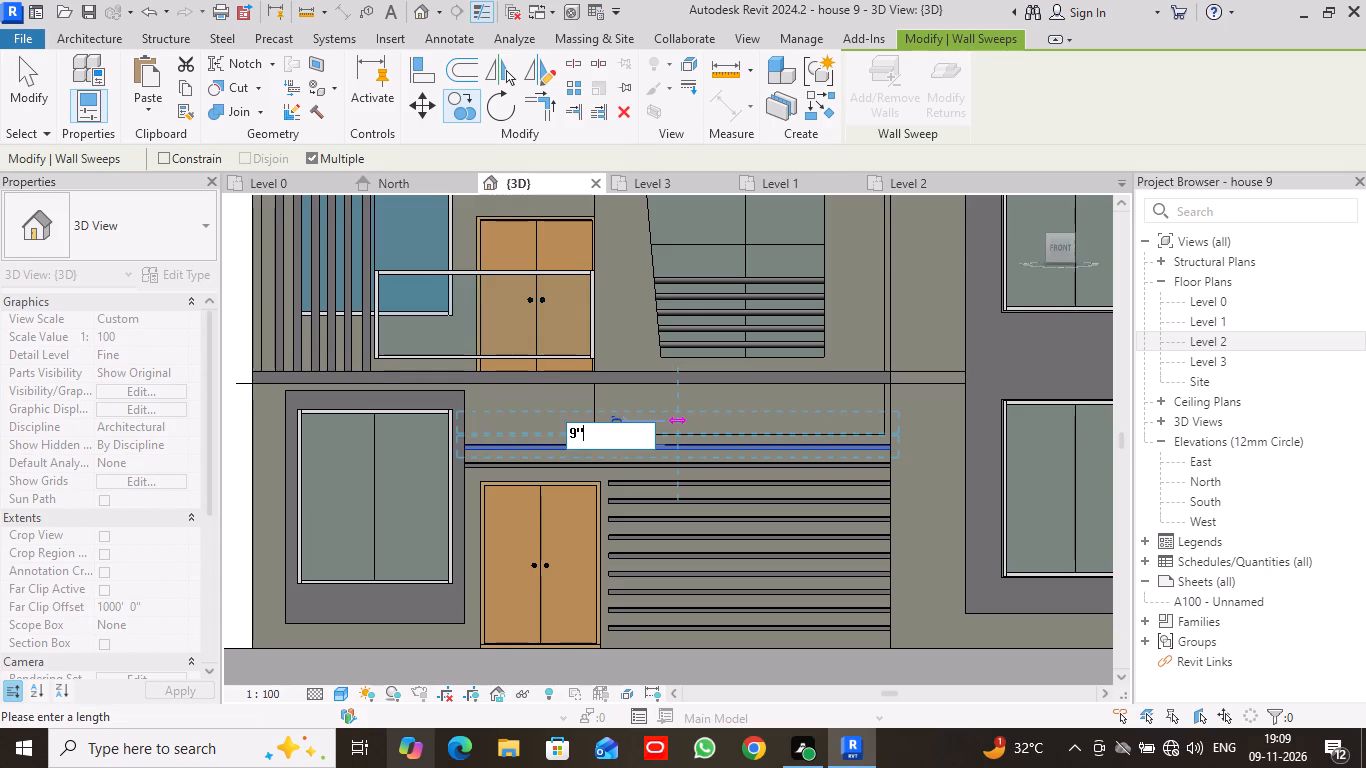
key(Return)
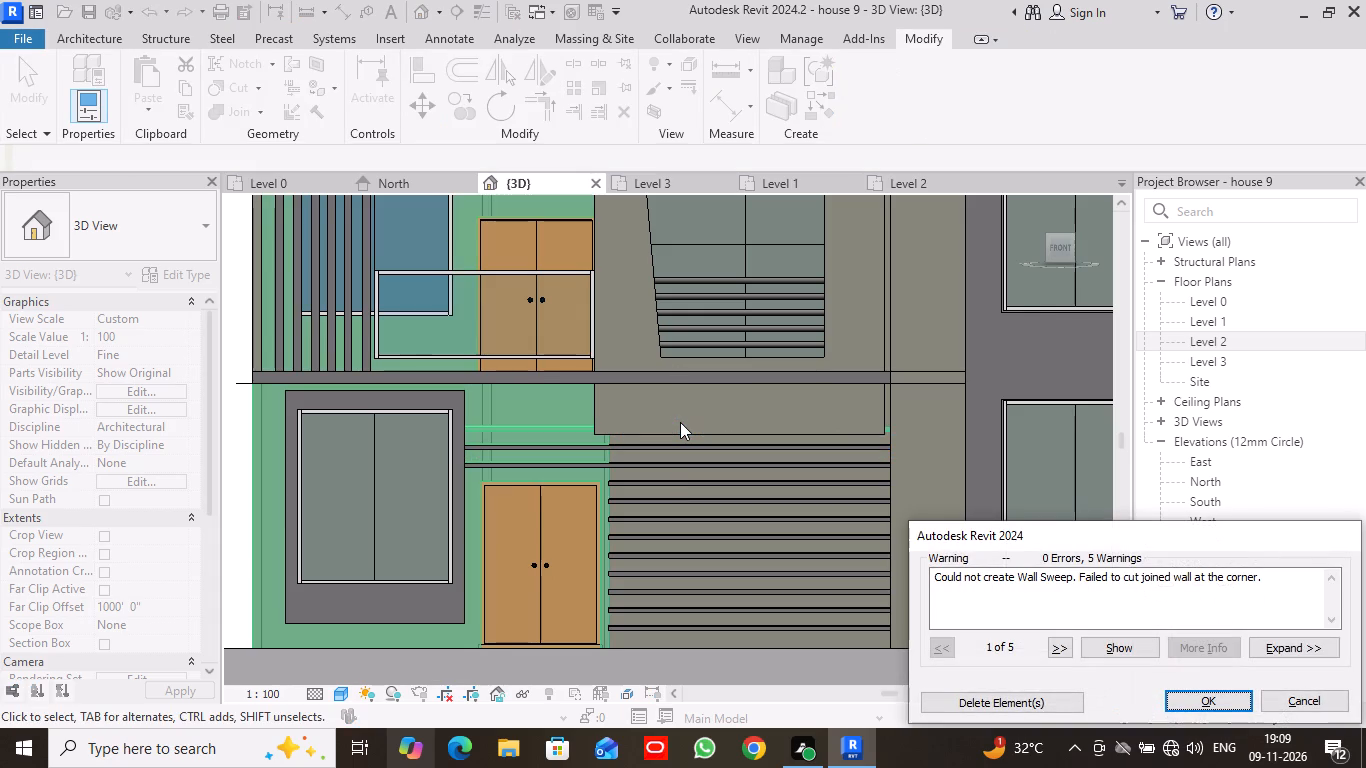
click(1215, 703)
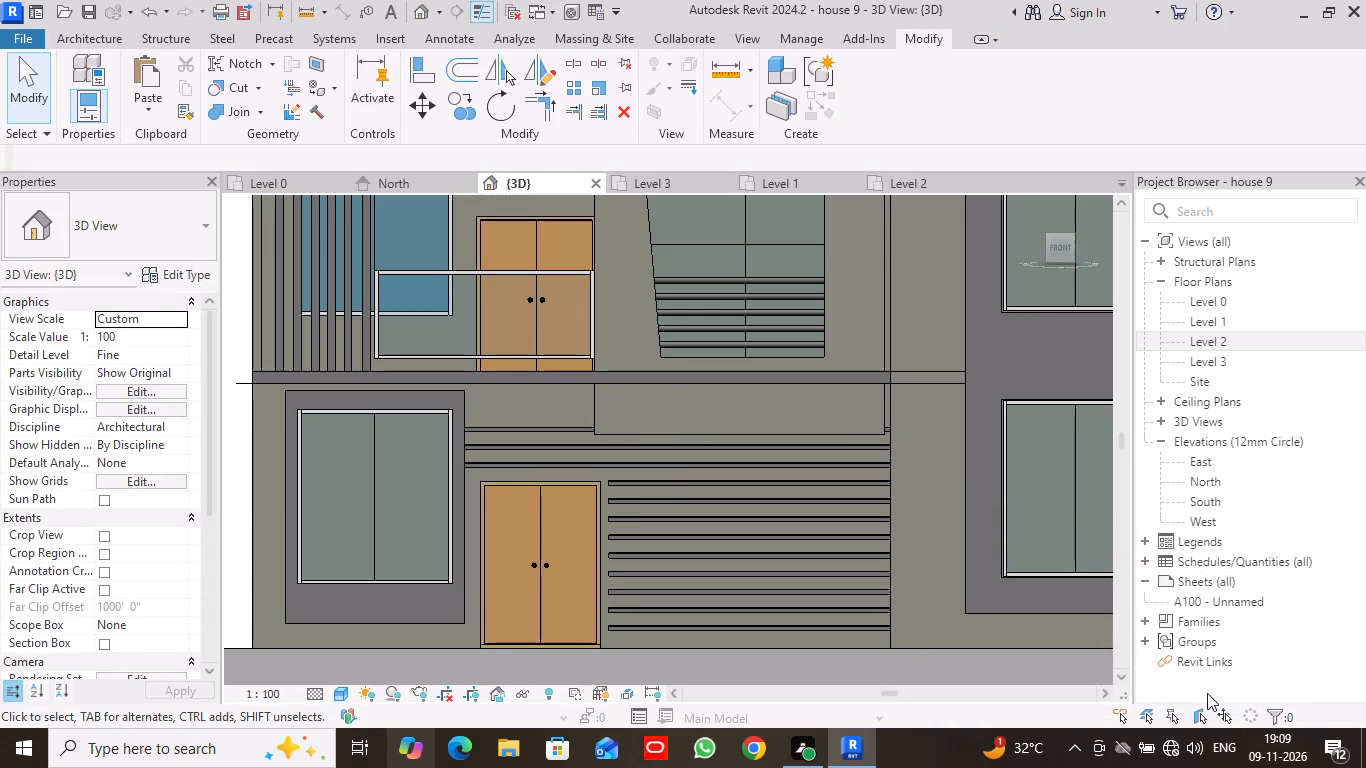
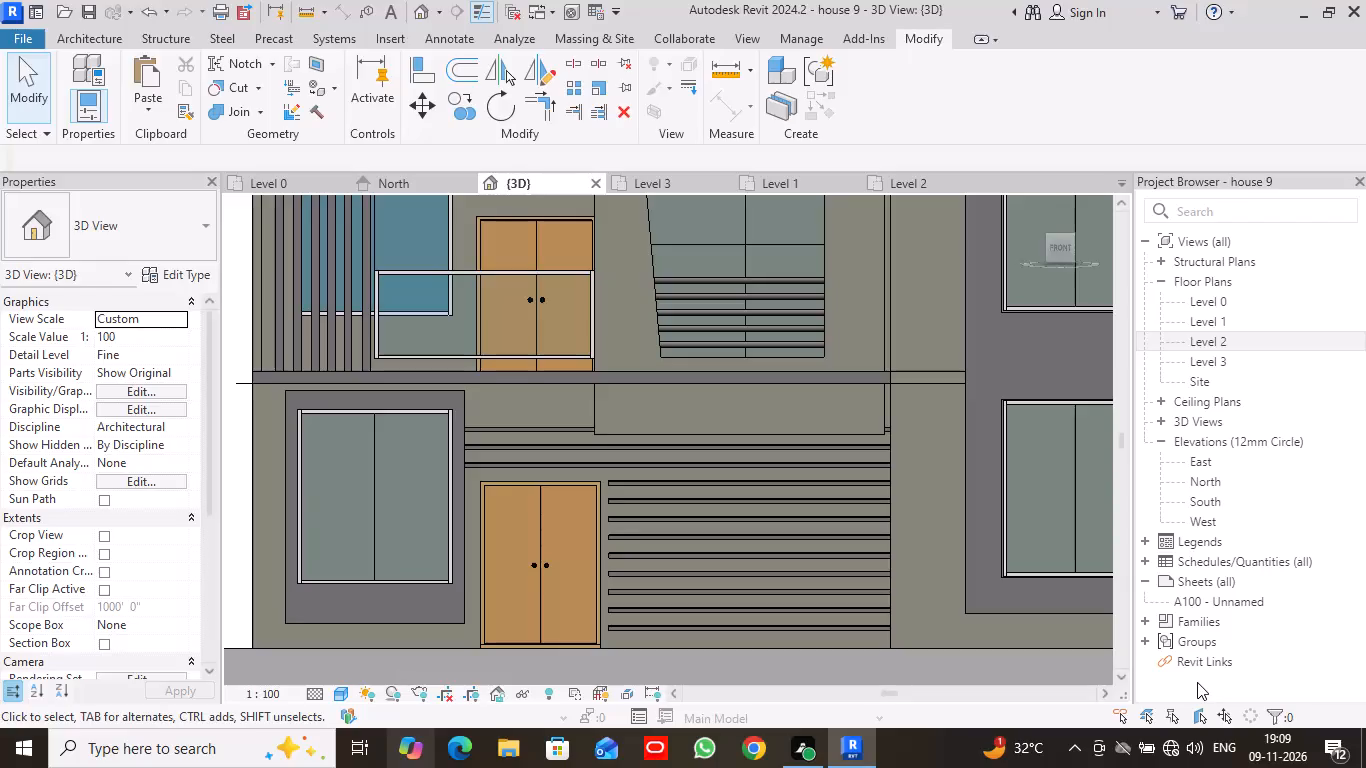
Copy the topmost ground-floor Cornice sweep above the double door upward by 9".
click(553, 428)
click(459, 106)
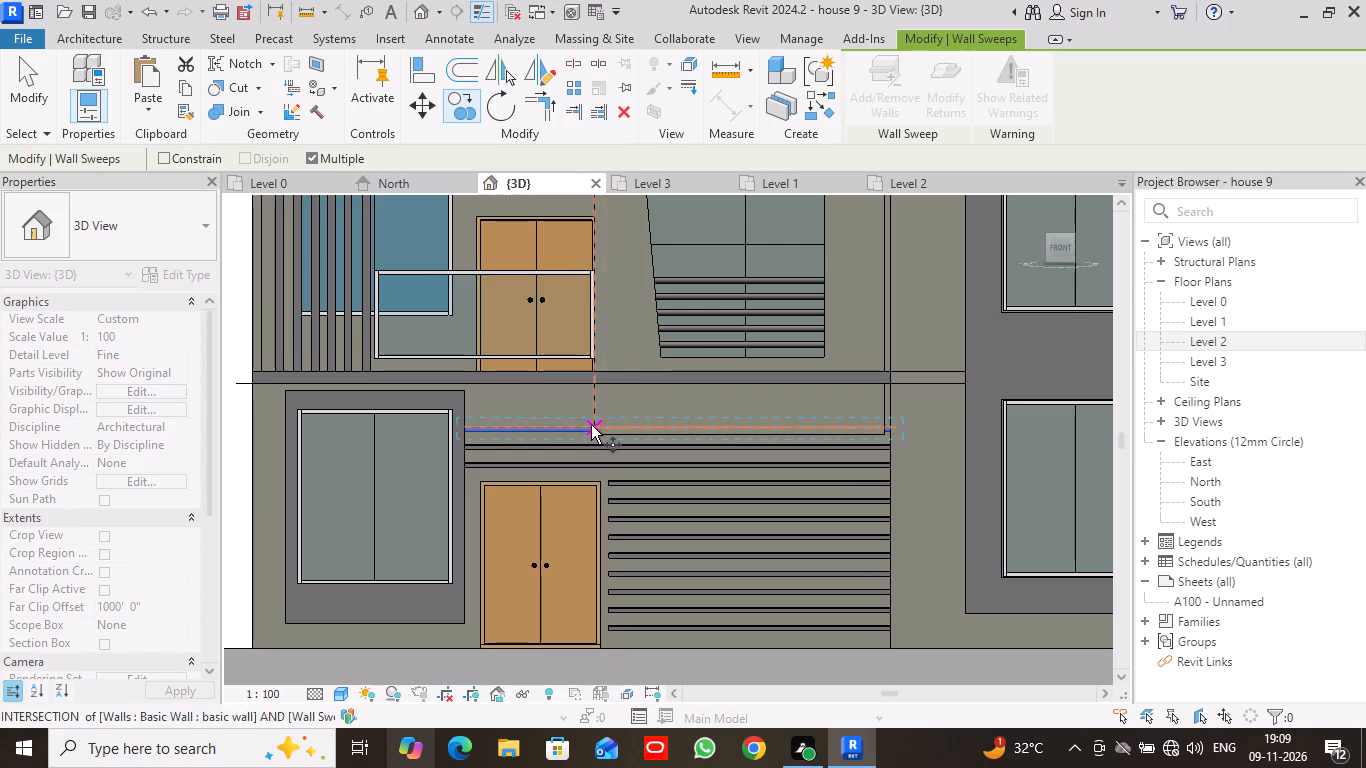
click(662, 418)
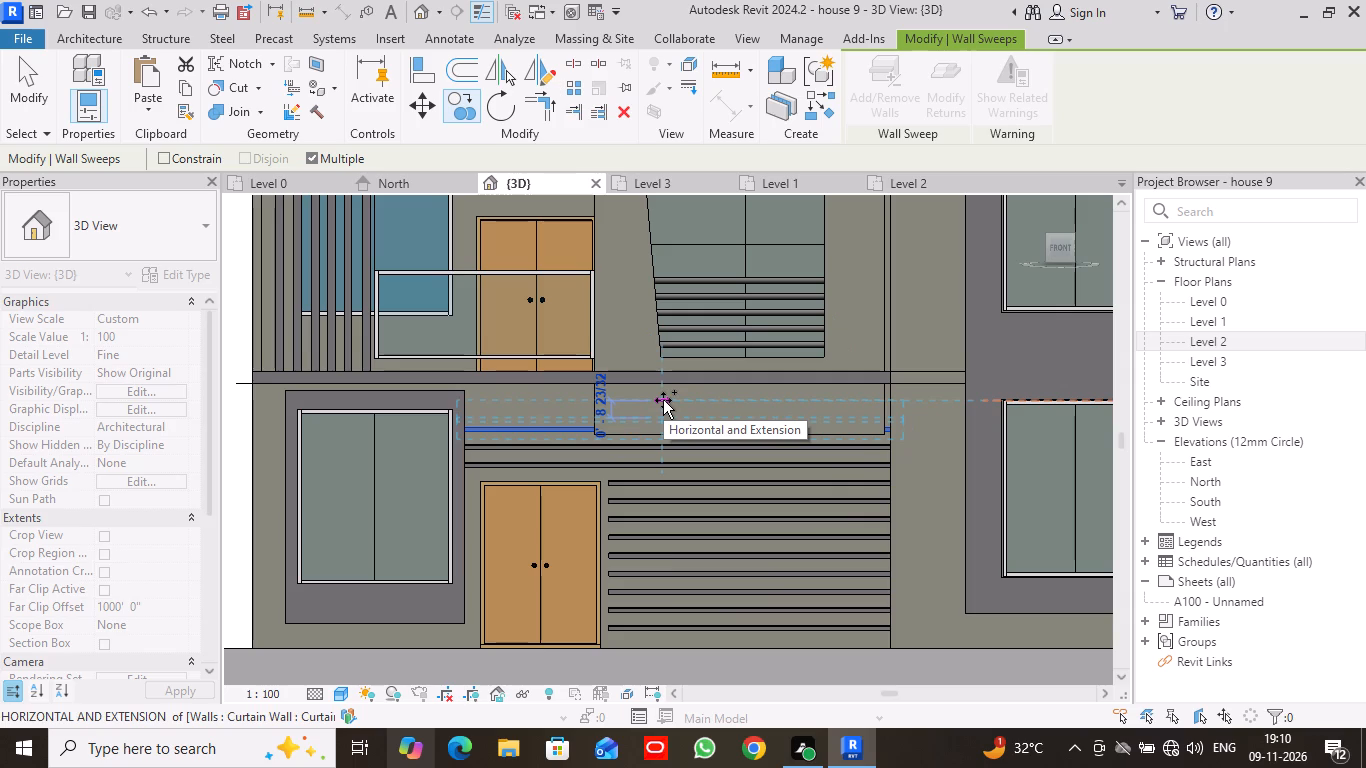
key(9)
key(shift+quotedbl)
key(Return)
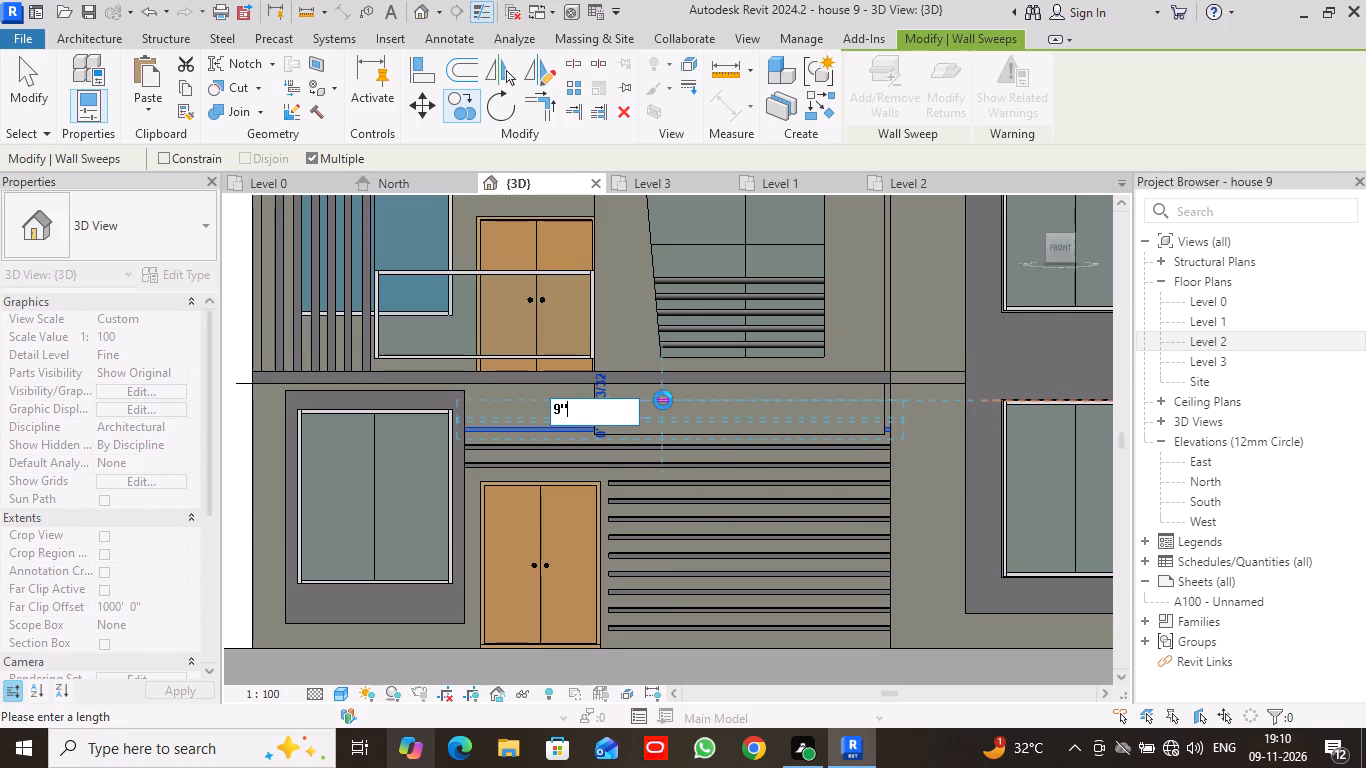
click(663, 400)
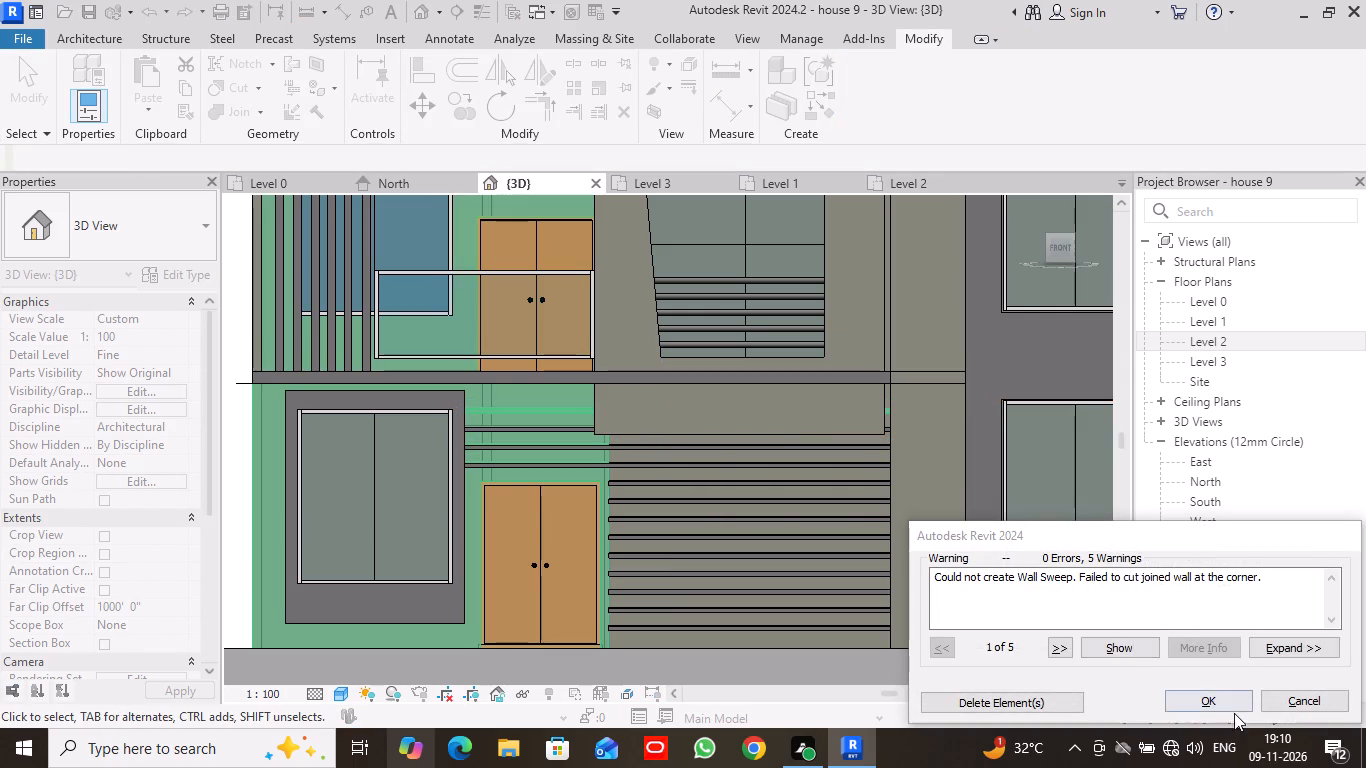
click(1214, 700)
Copy the new topmost Cornice sweep, 9' 9" above Level 0, upward by 9" to just below the first-floor slab.
scroll(881, 547, down, 3)
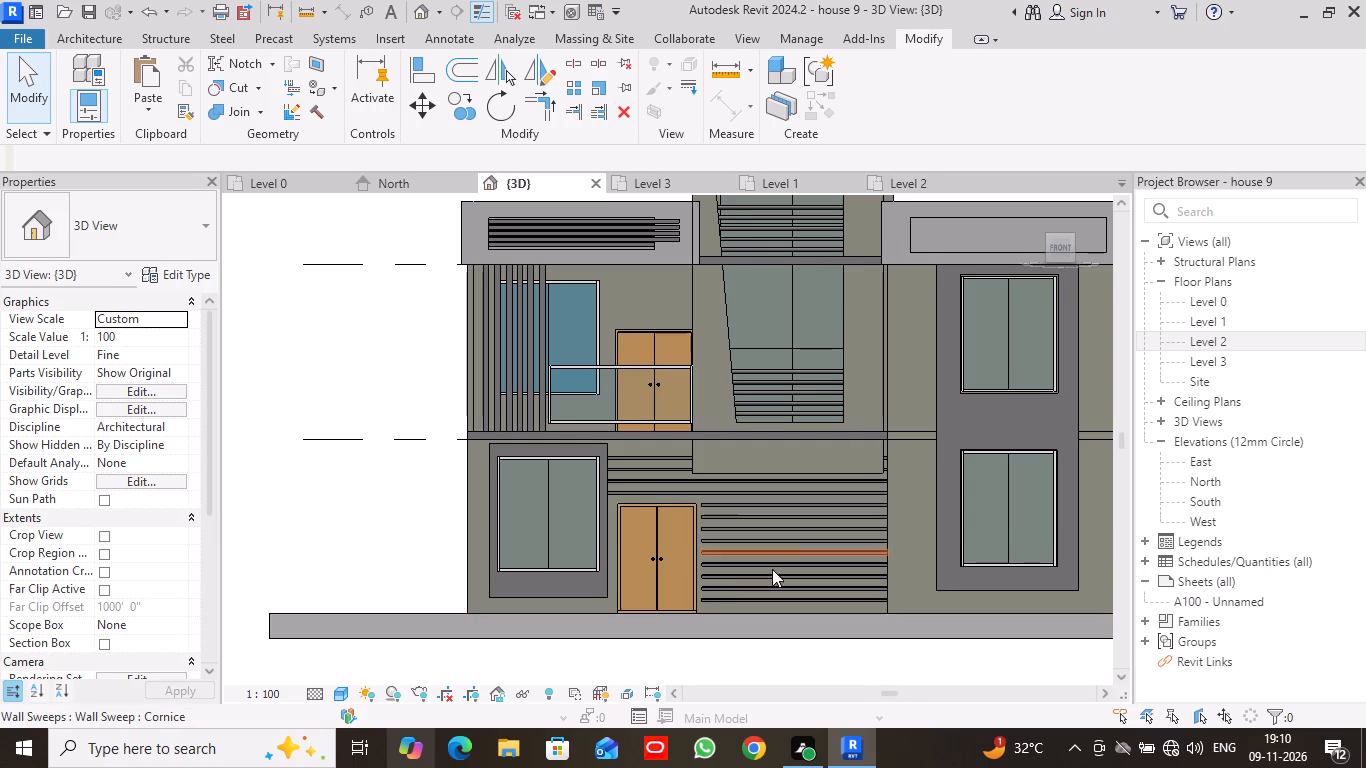
click(676, 454)
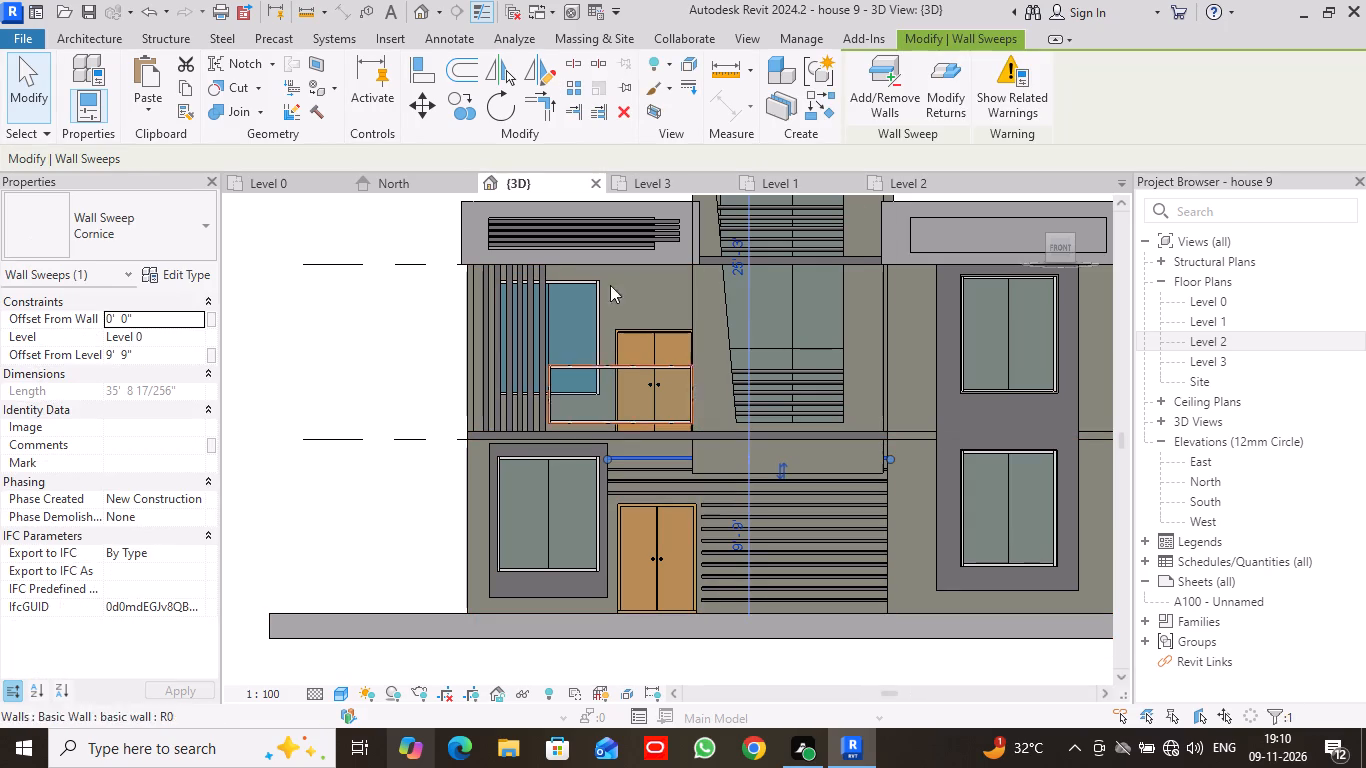
click(456, 101)
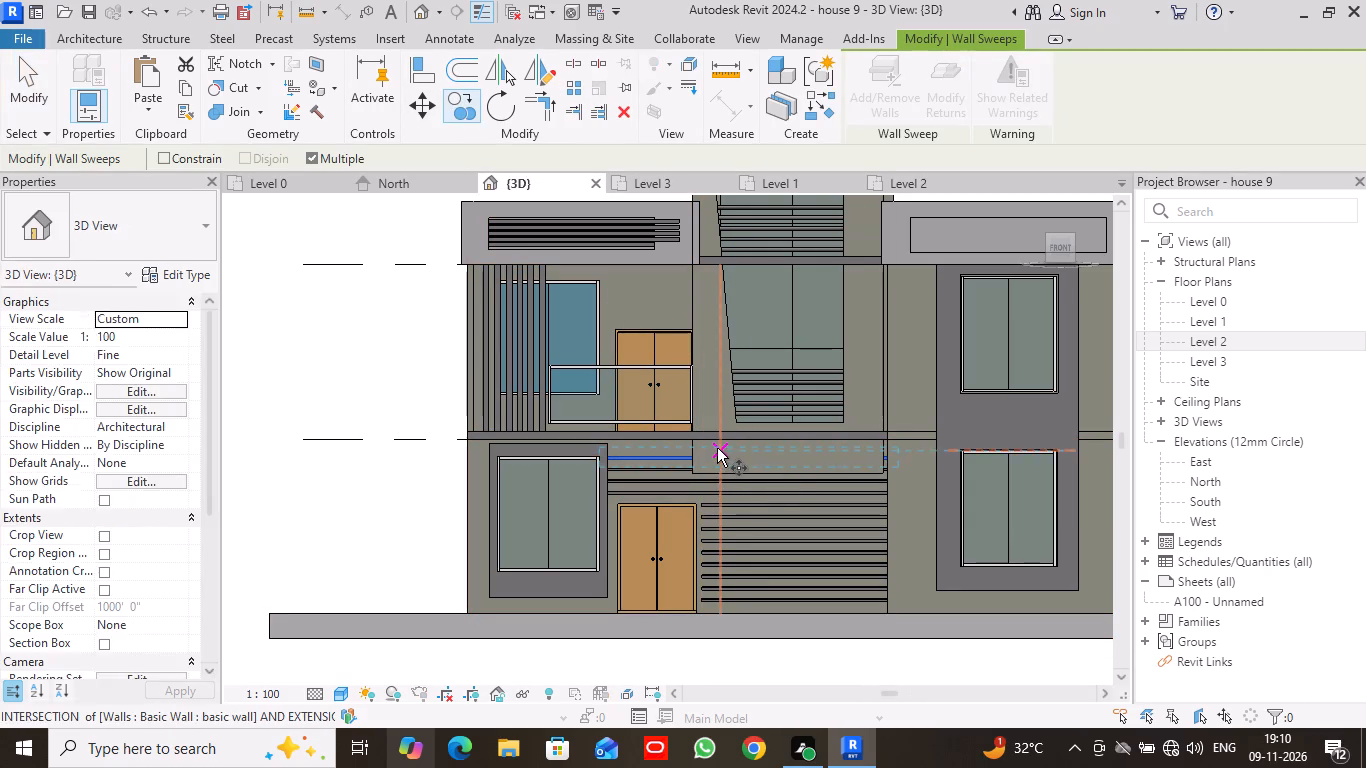
click(720, 449)
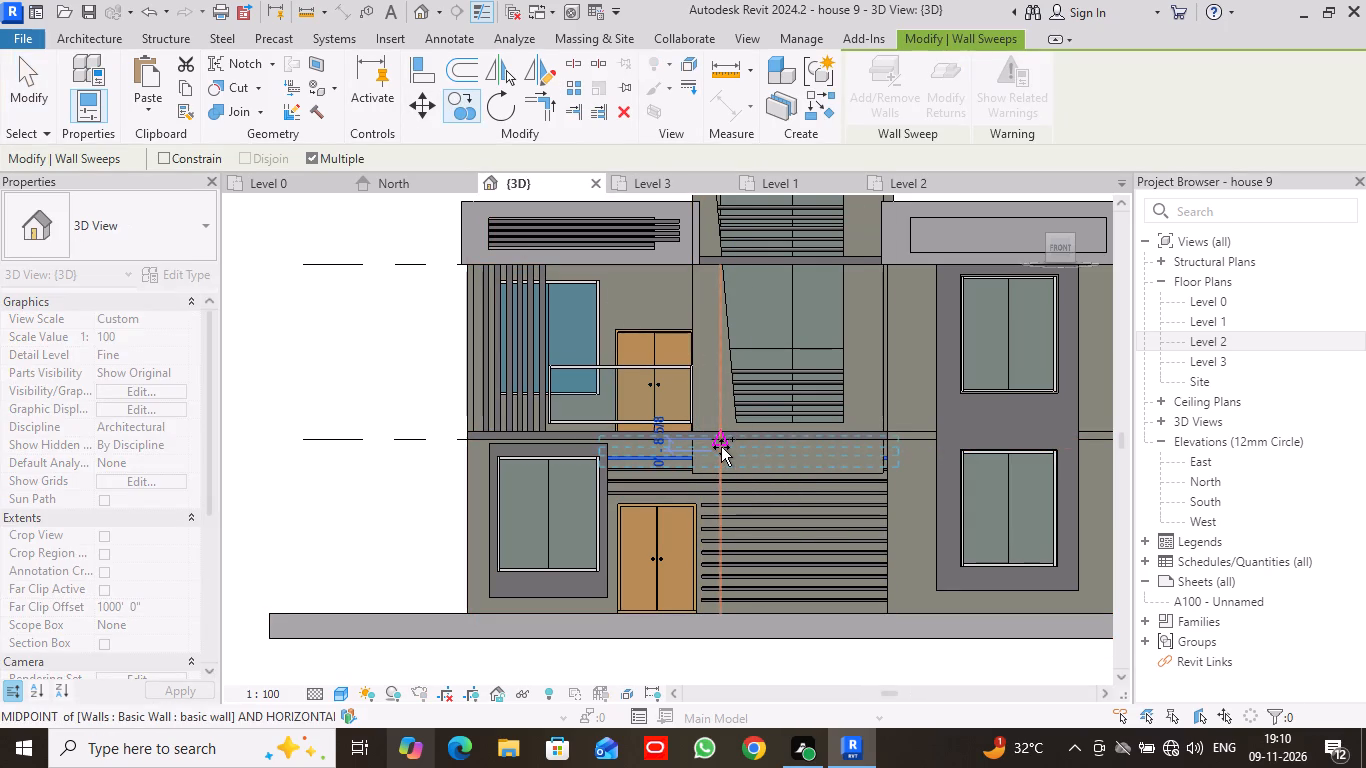
key(9)
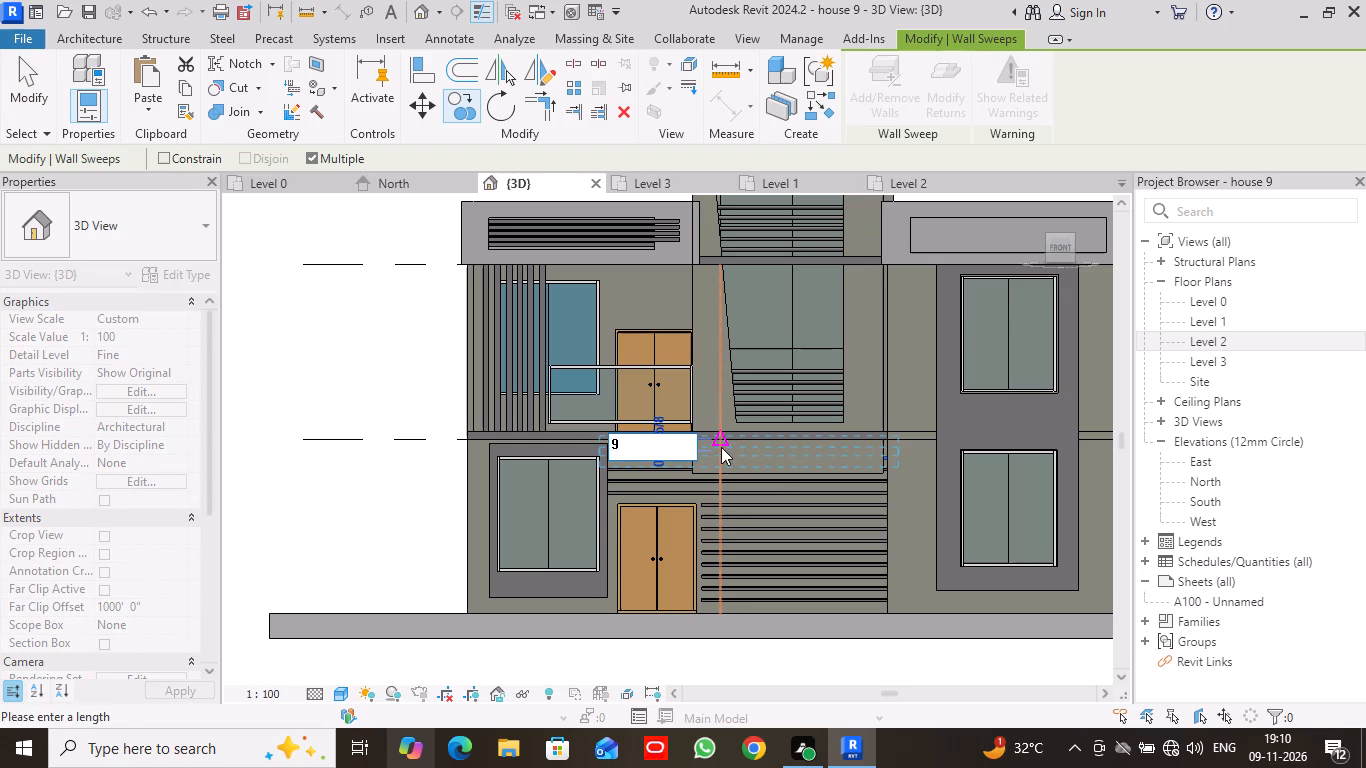
key(shift+quotedbl)
key(Return)
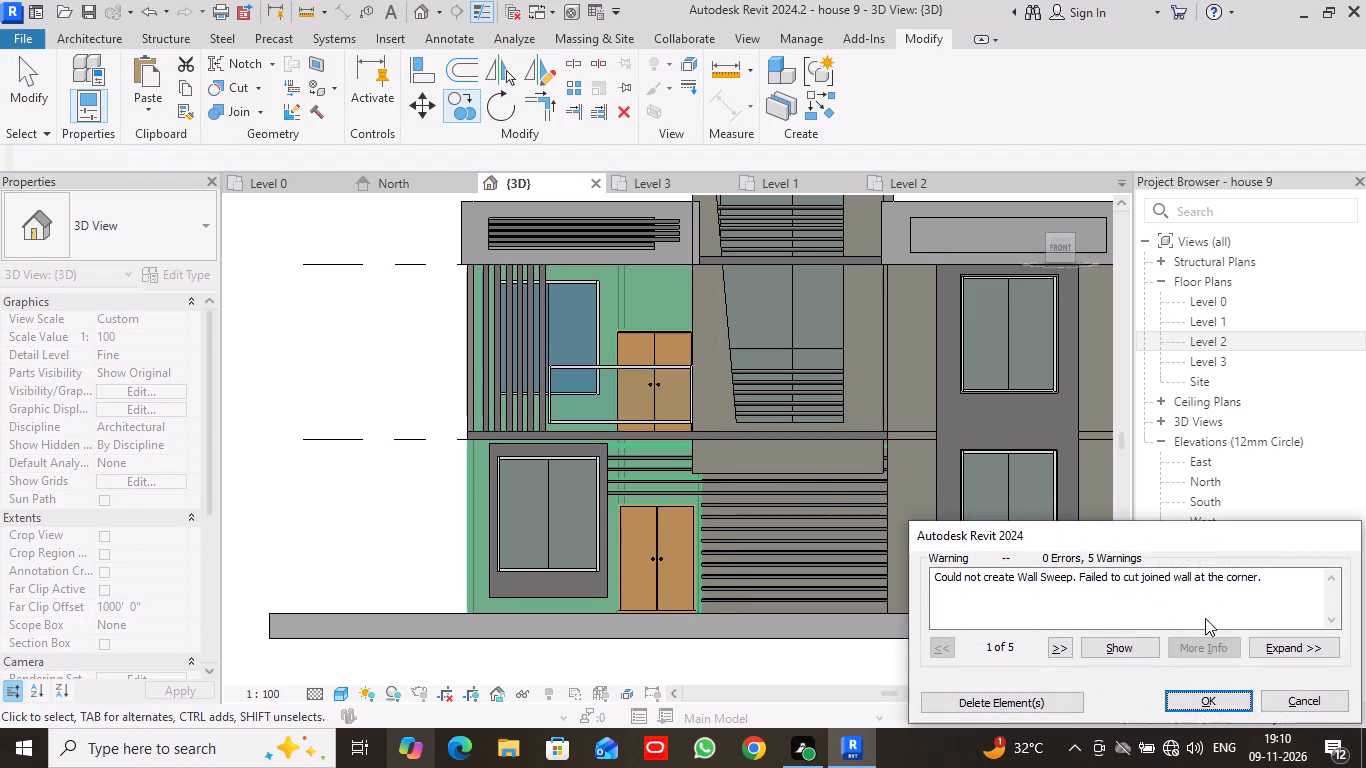
click(1221, 701)
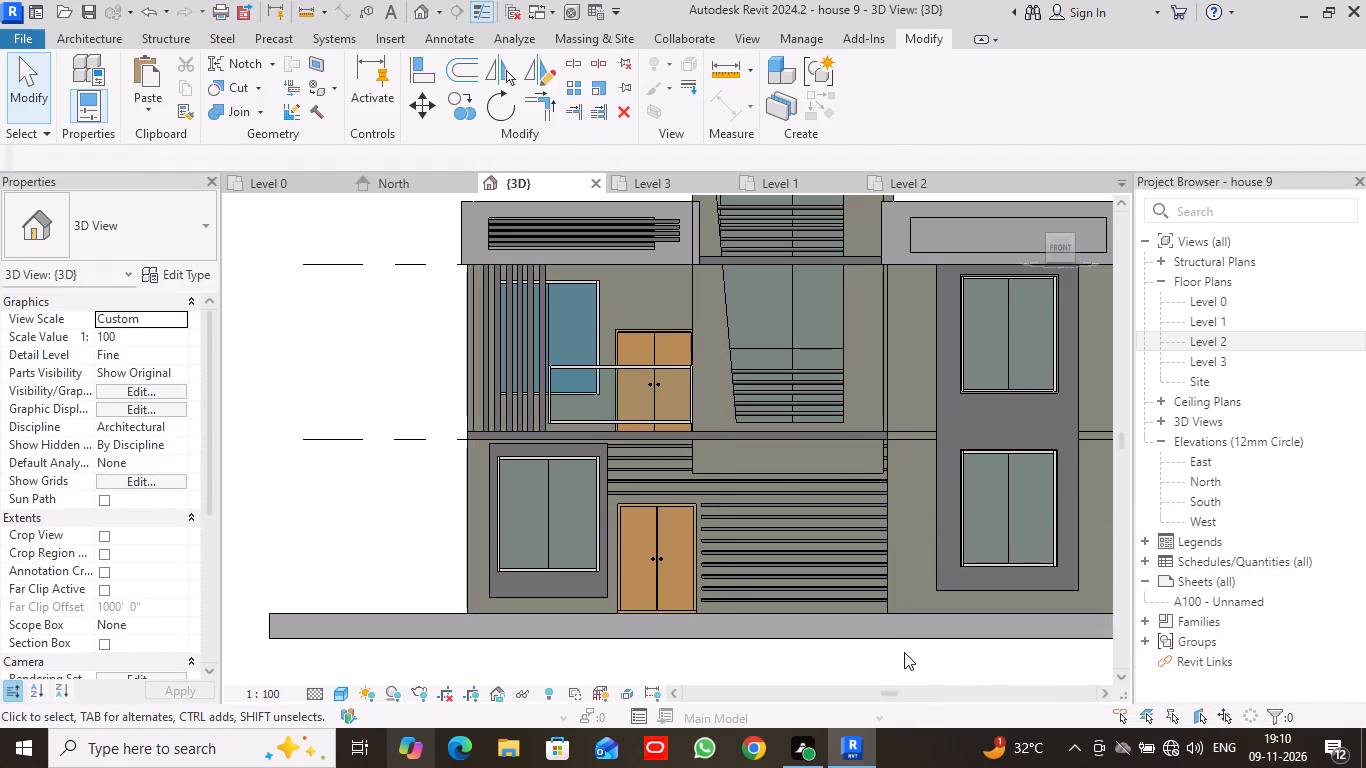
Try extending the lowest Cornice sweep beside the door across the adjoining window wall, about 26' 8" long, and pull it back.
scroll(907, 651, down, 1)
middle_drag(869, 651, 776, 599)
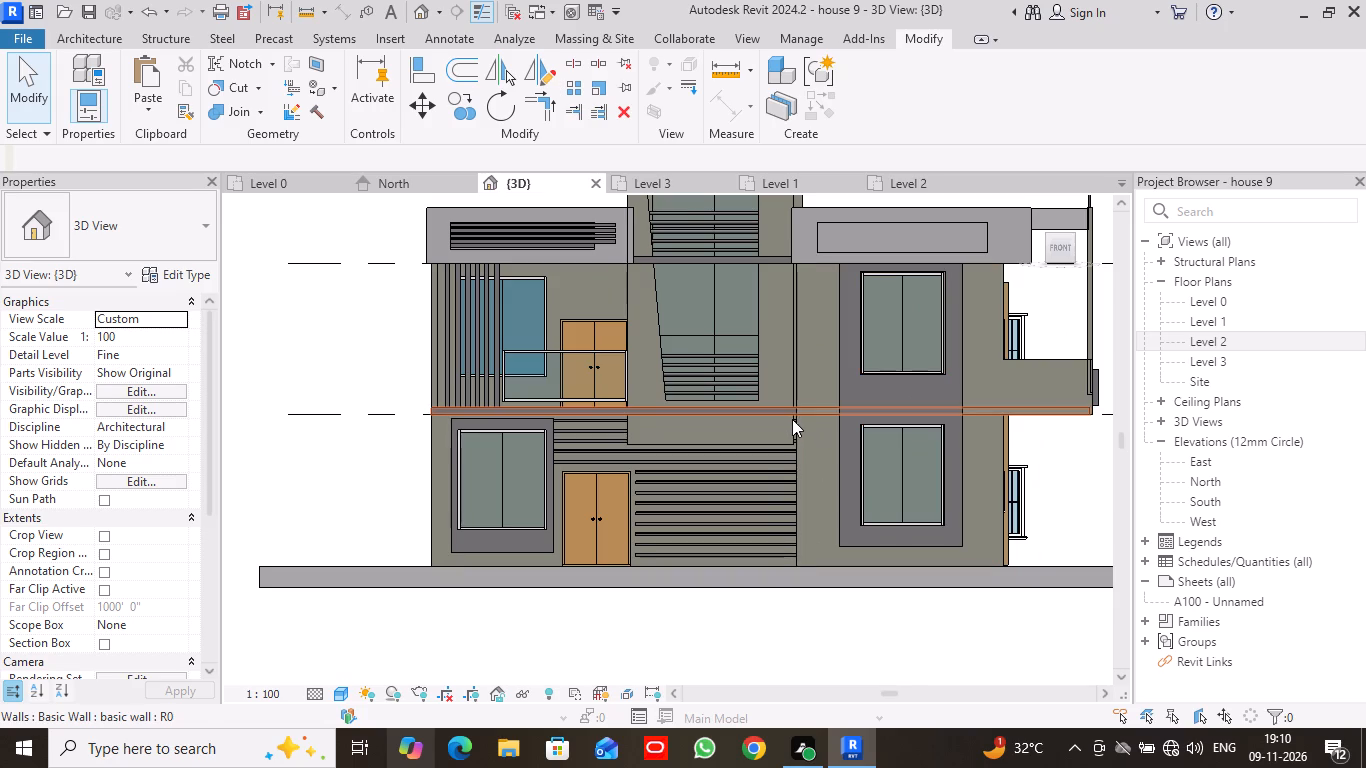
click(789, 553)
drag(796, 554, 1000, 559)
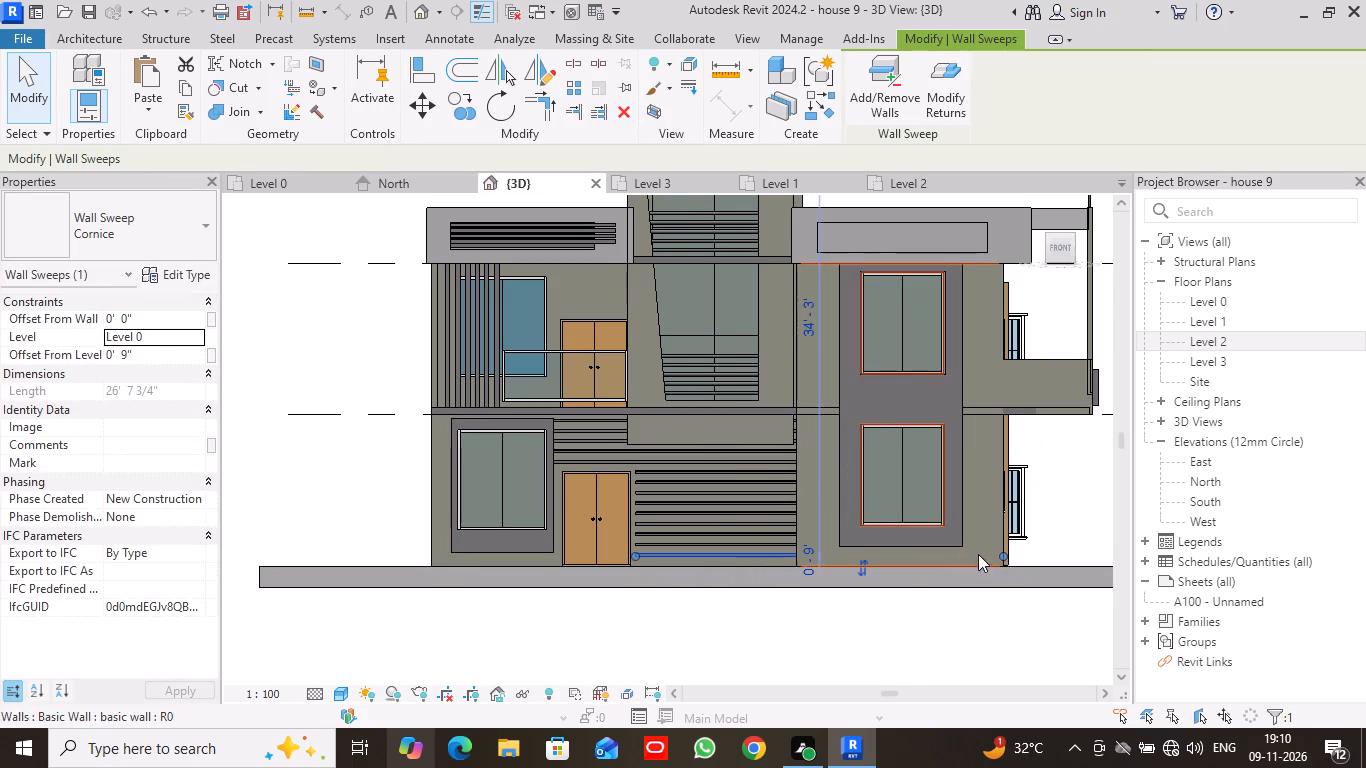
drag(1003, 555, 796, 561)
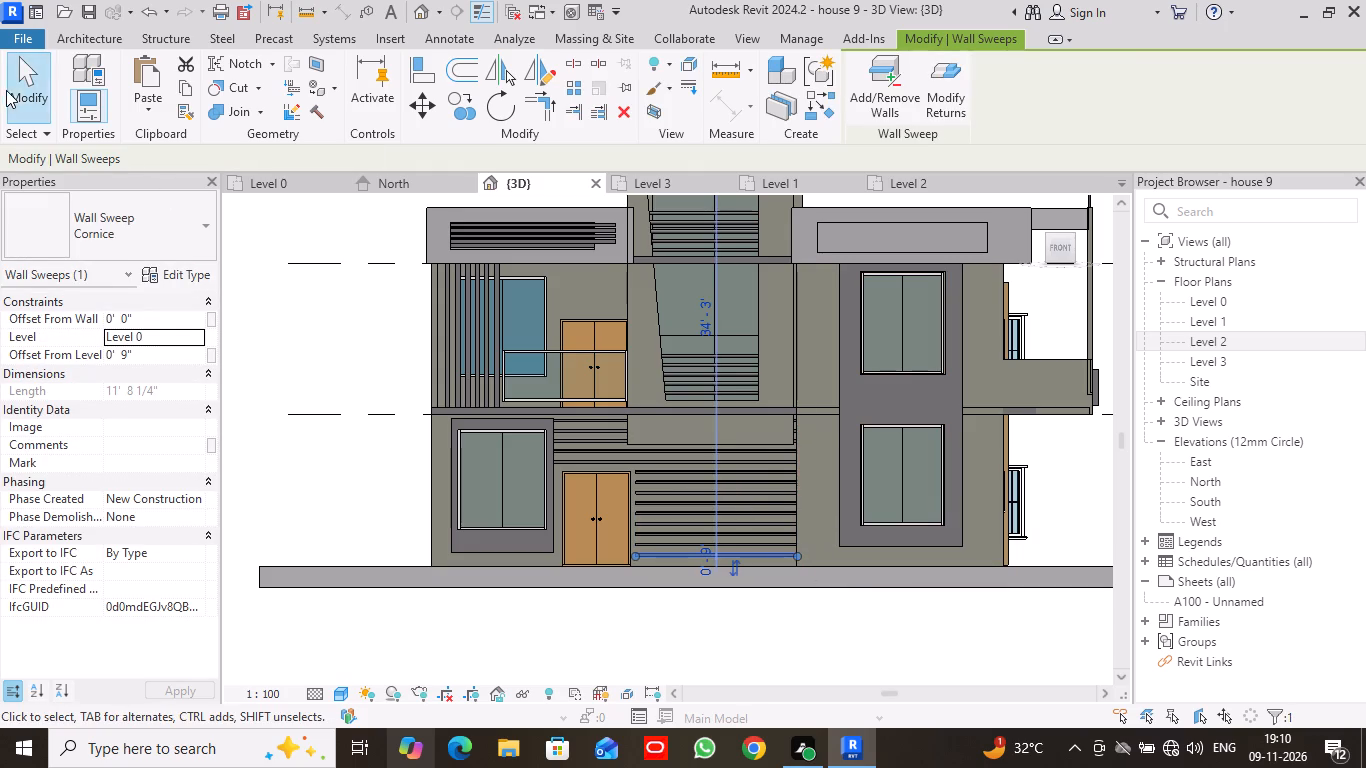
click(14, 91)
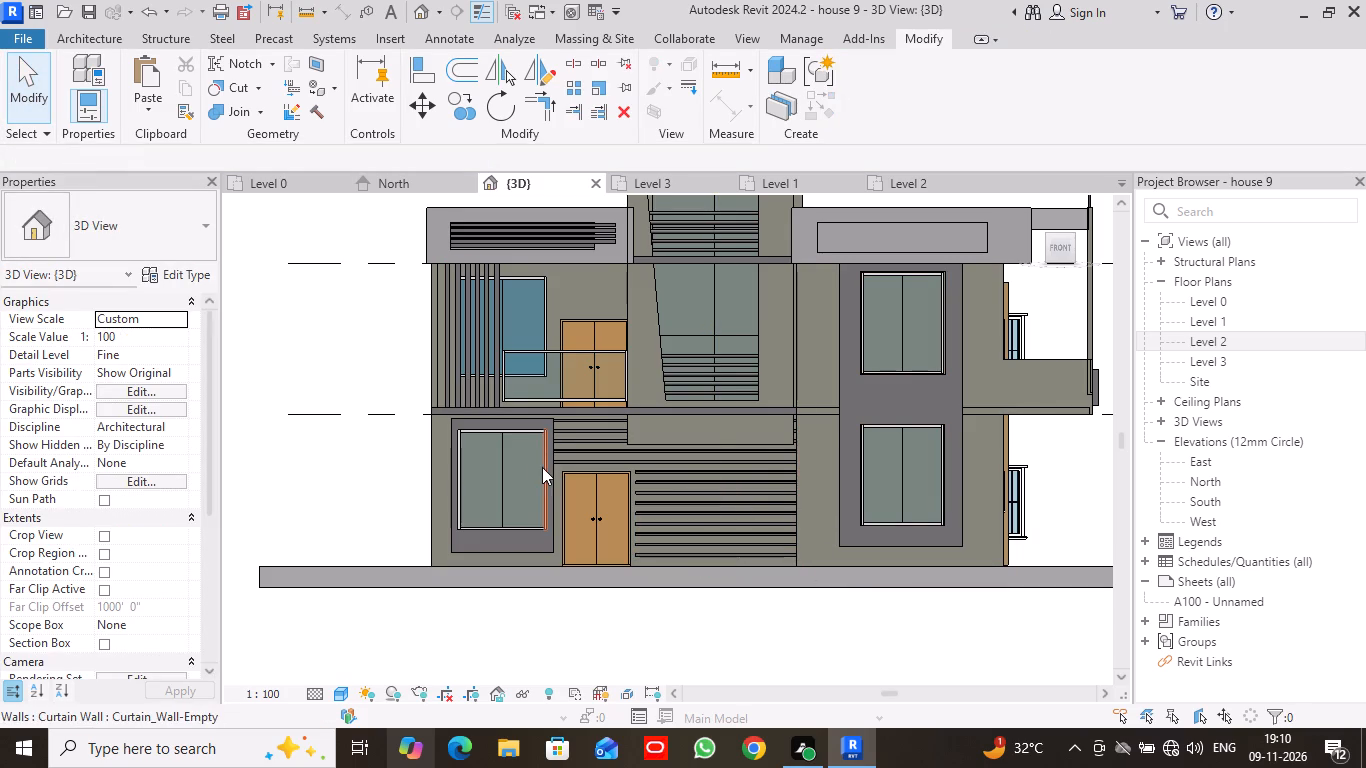
Place a horizontal Cornice wall sweep along the base of the front wall under the tall window surround, 6" above Level 0.
click(93, 41)
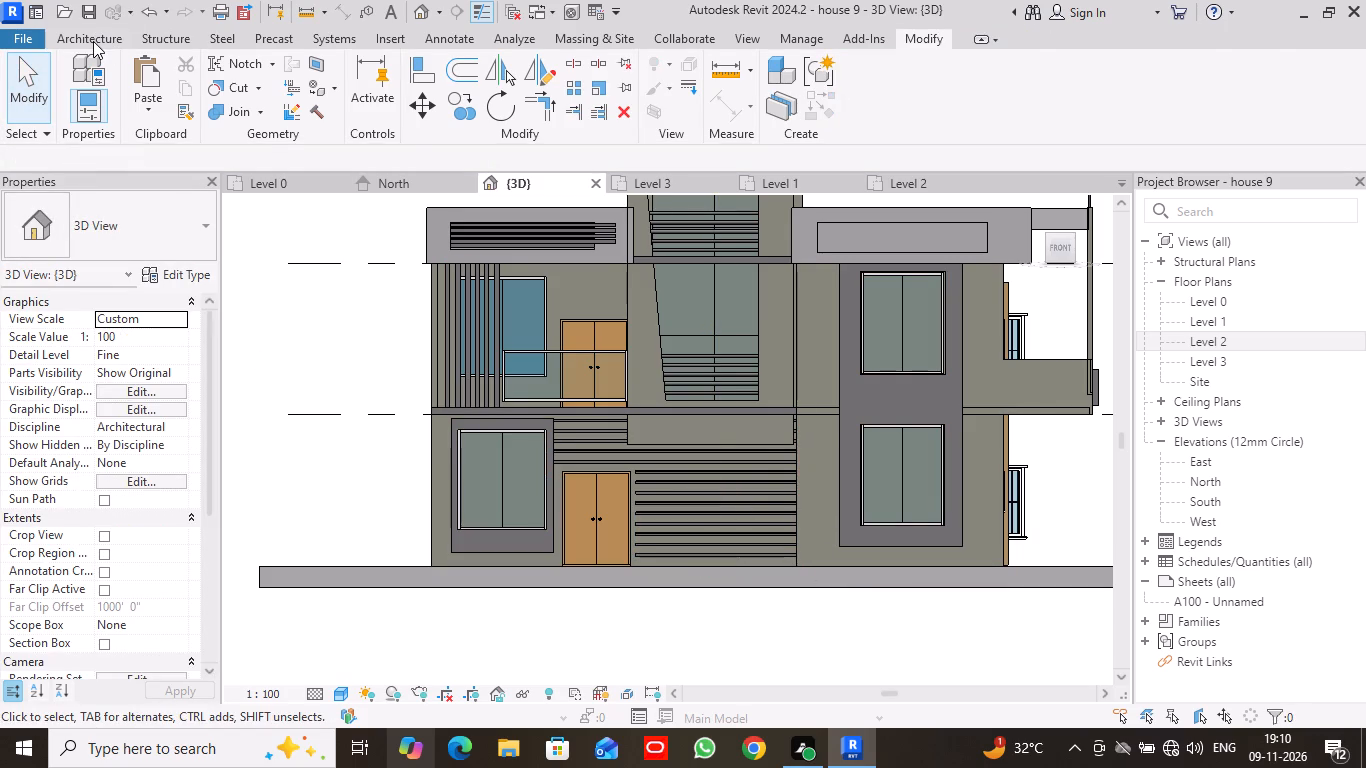
click(89, 116)
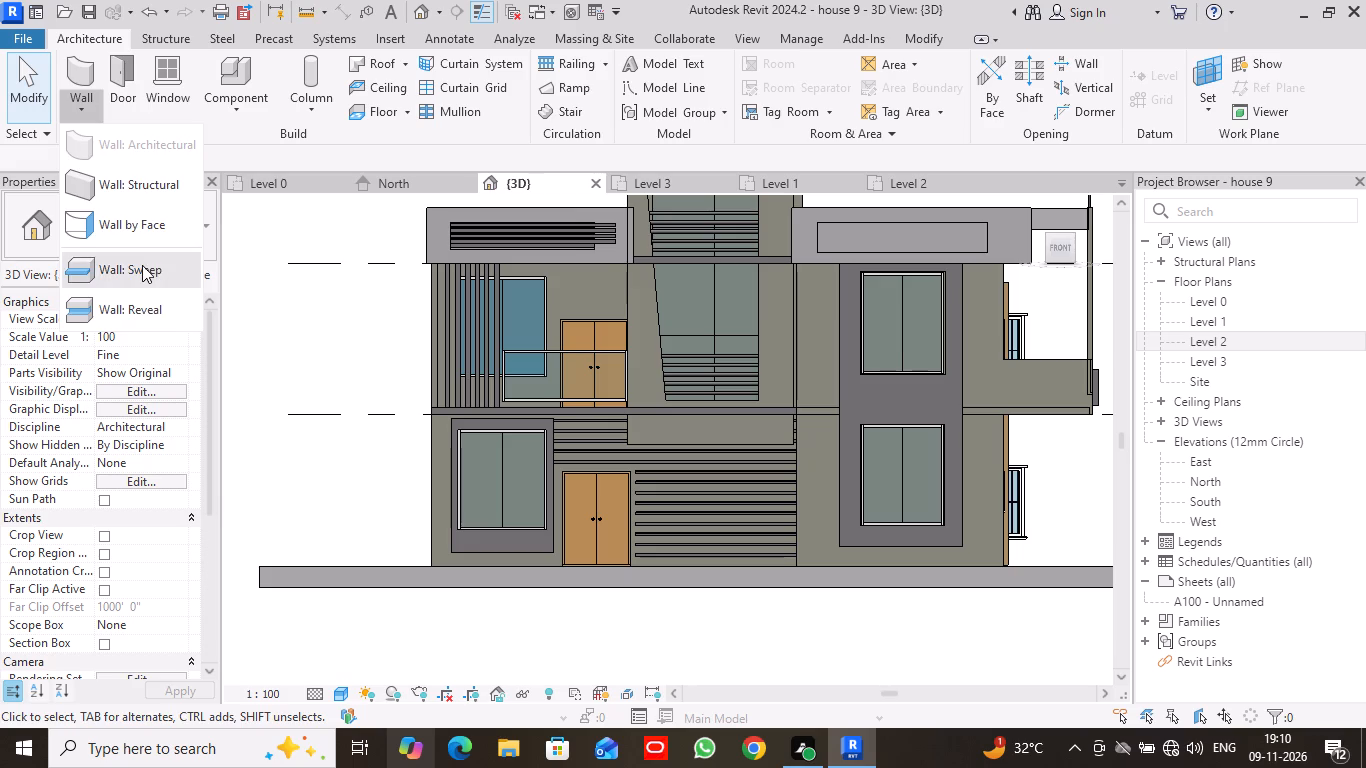
click(142, 265)
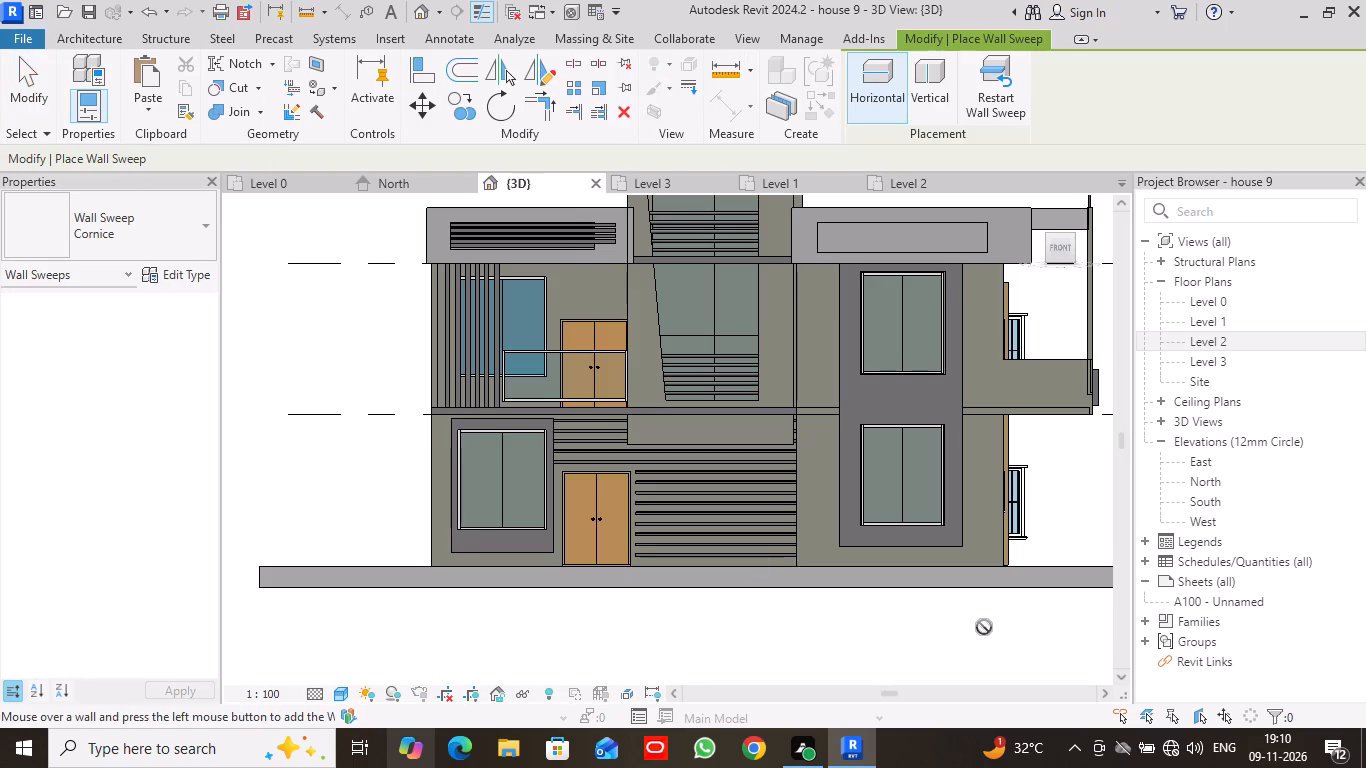
scroll(985, 627, up, 3)
middle_drag(985, 627, 849, 627)
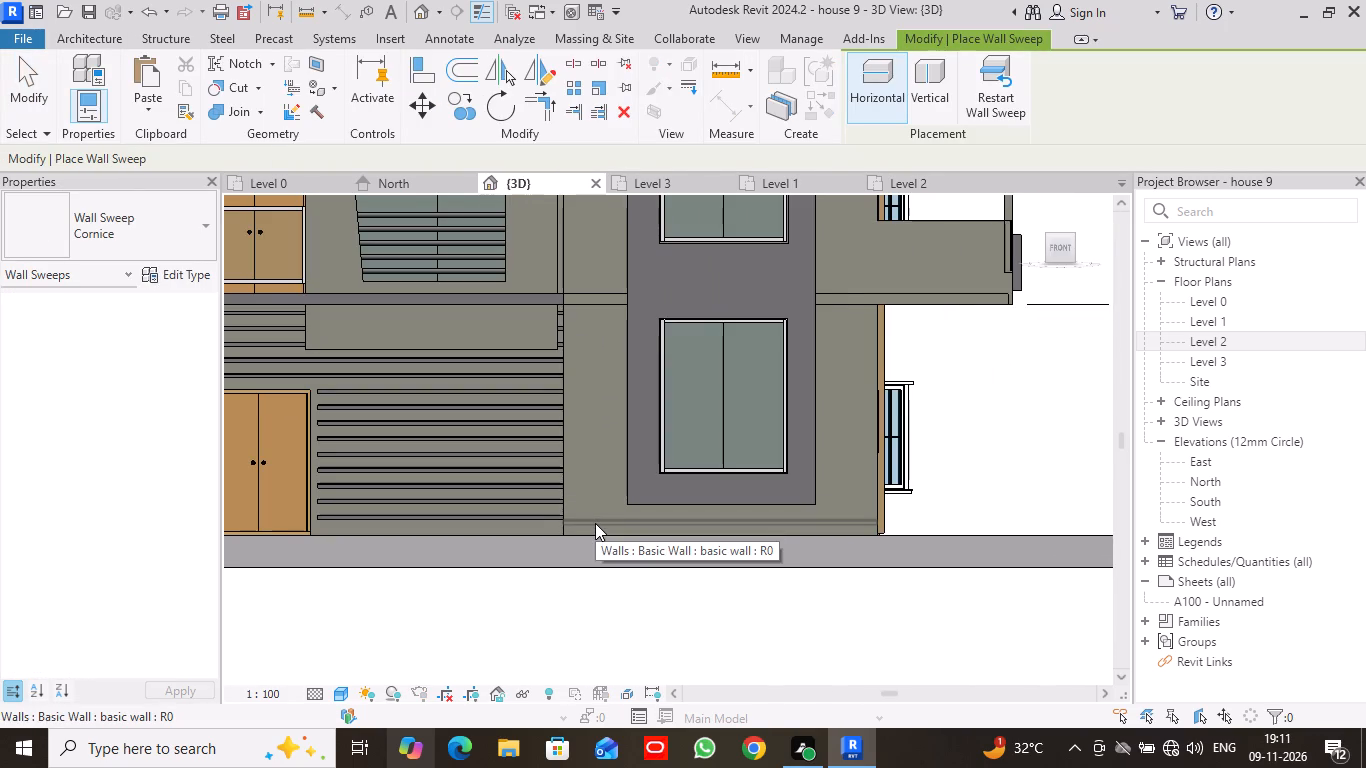
click(595, 523)
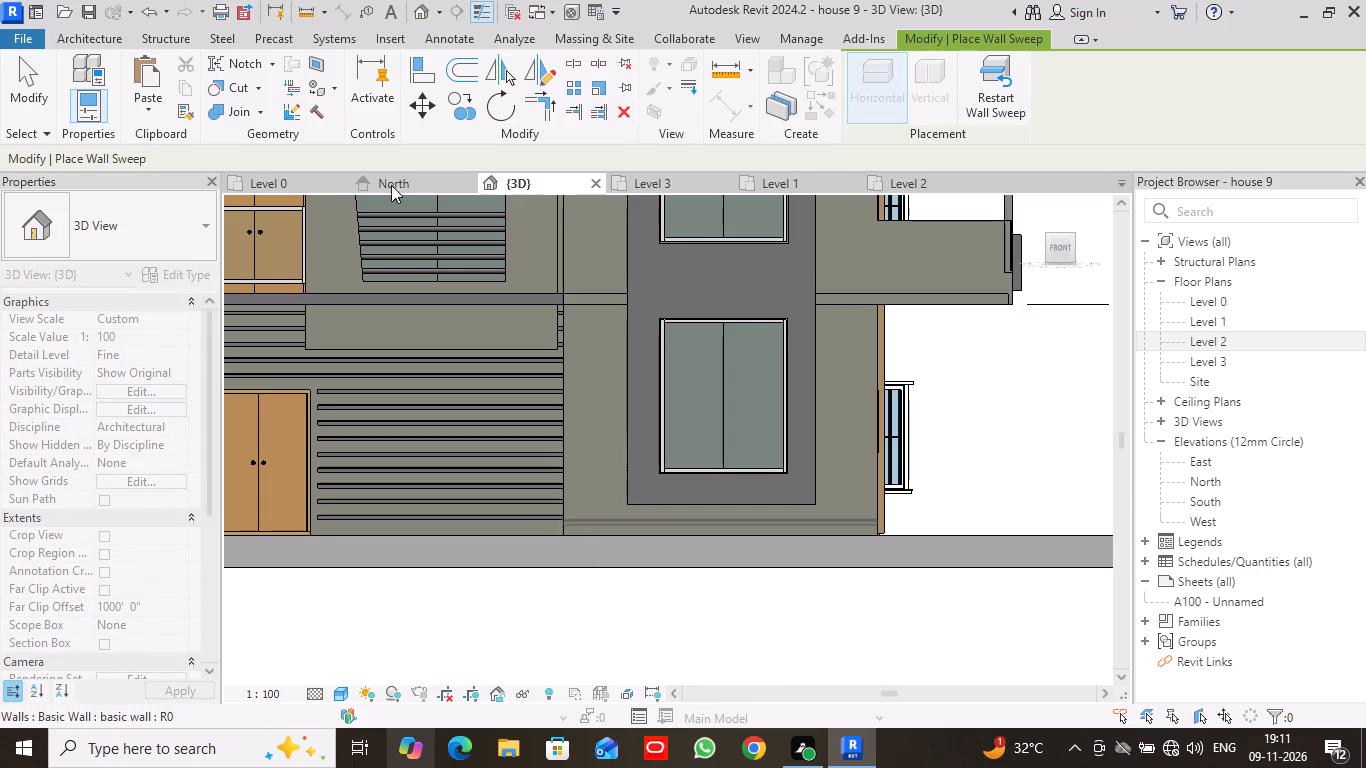
click(25, 85)
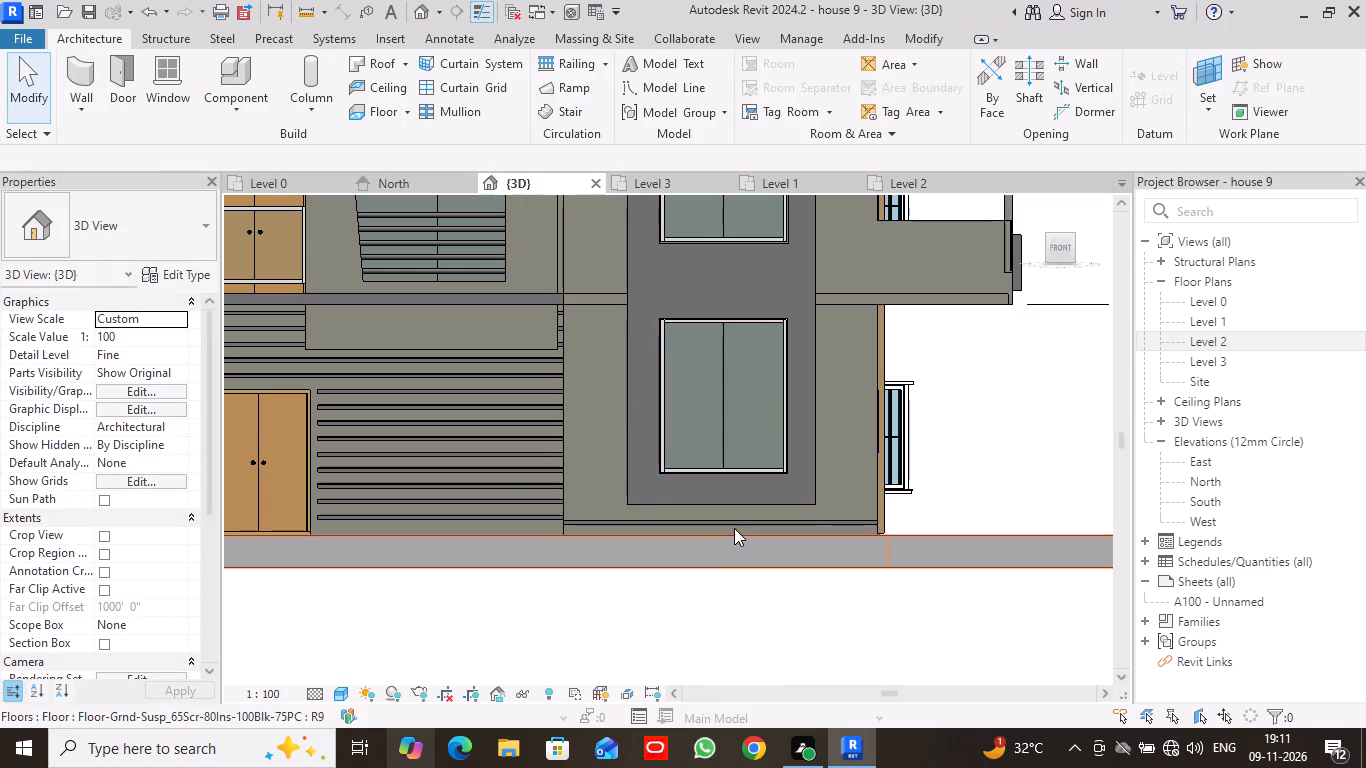
Copy the base Cornice sweep of the tall-window wall upward three times at 9" spacing, using multiple copy.
click(862, 519)
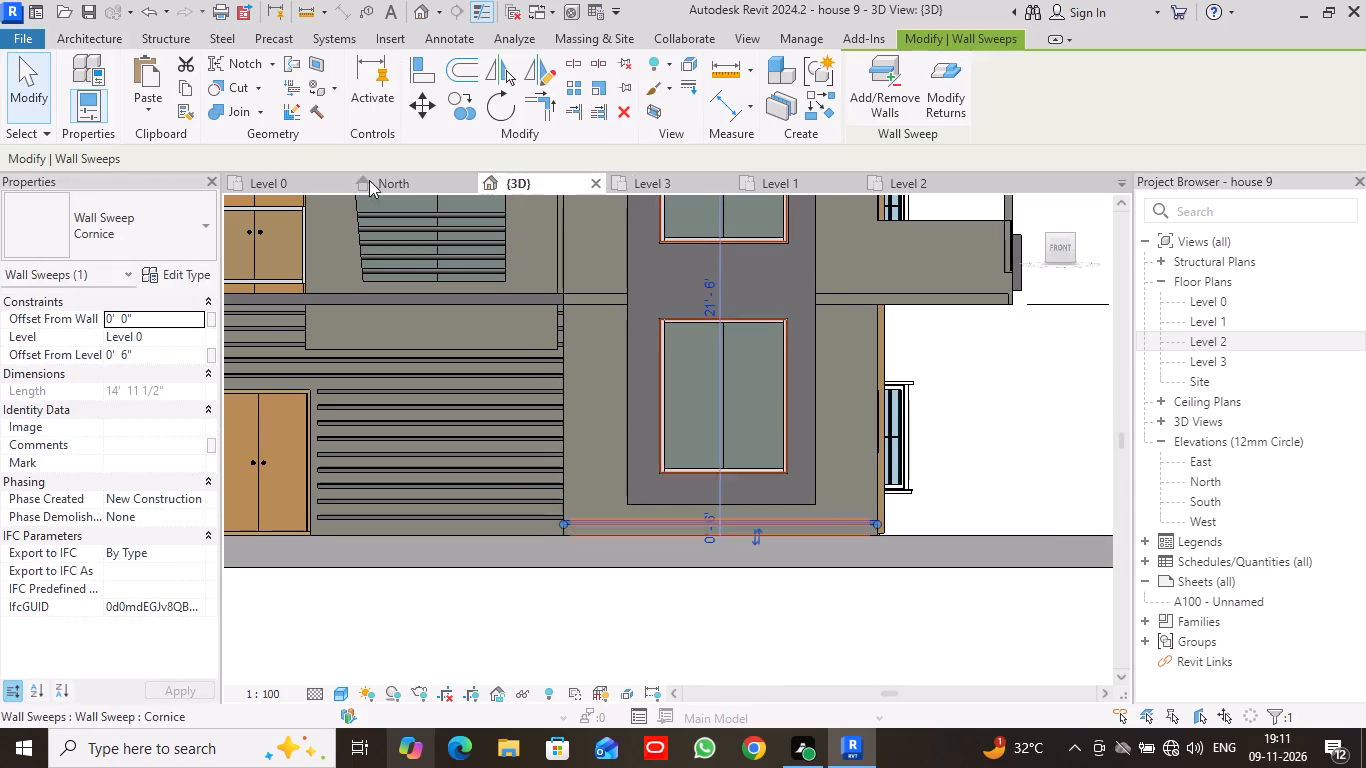
click(455, 101)
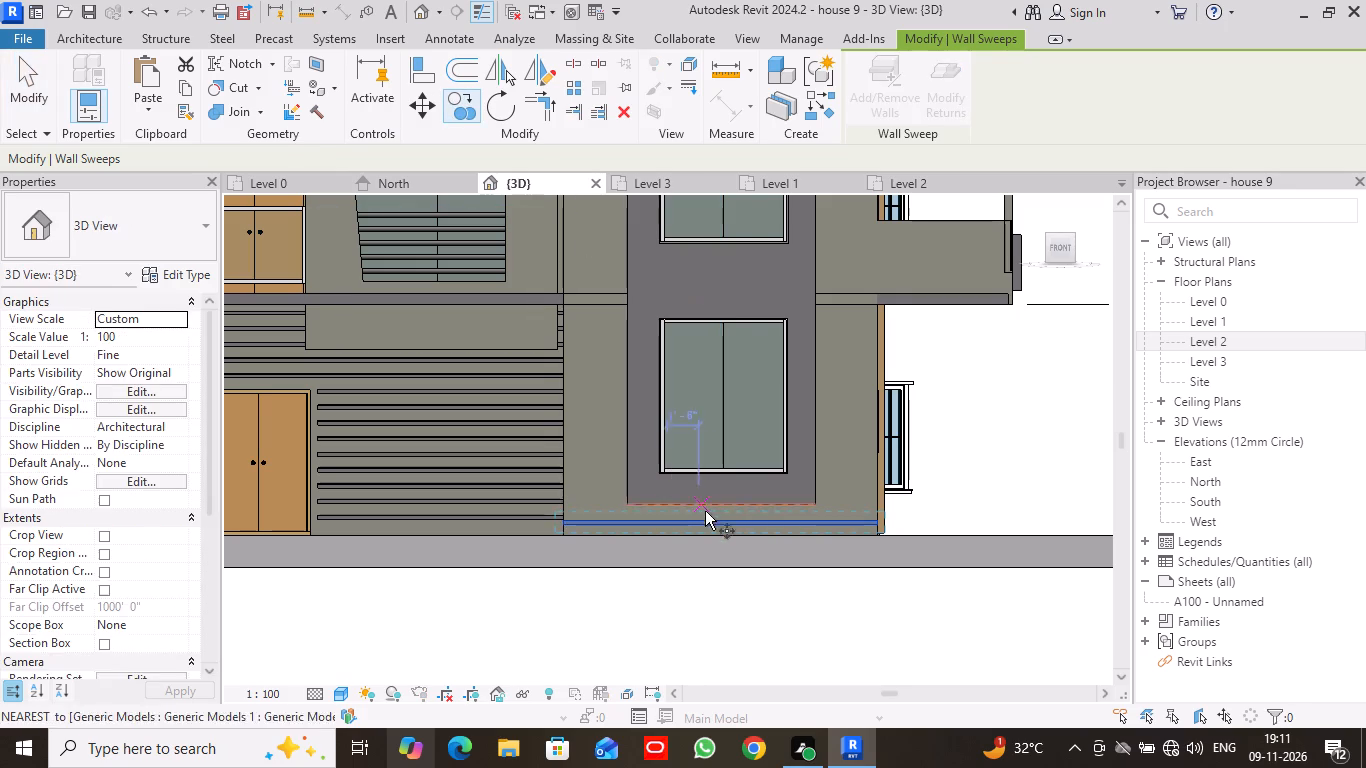
click(723, 511)
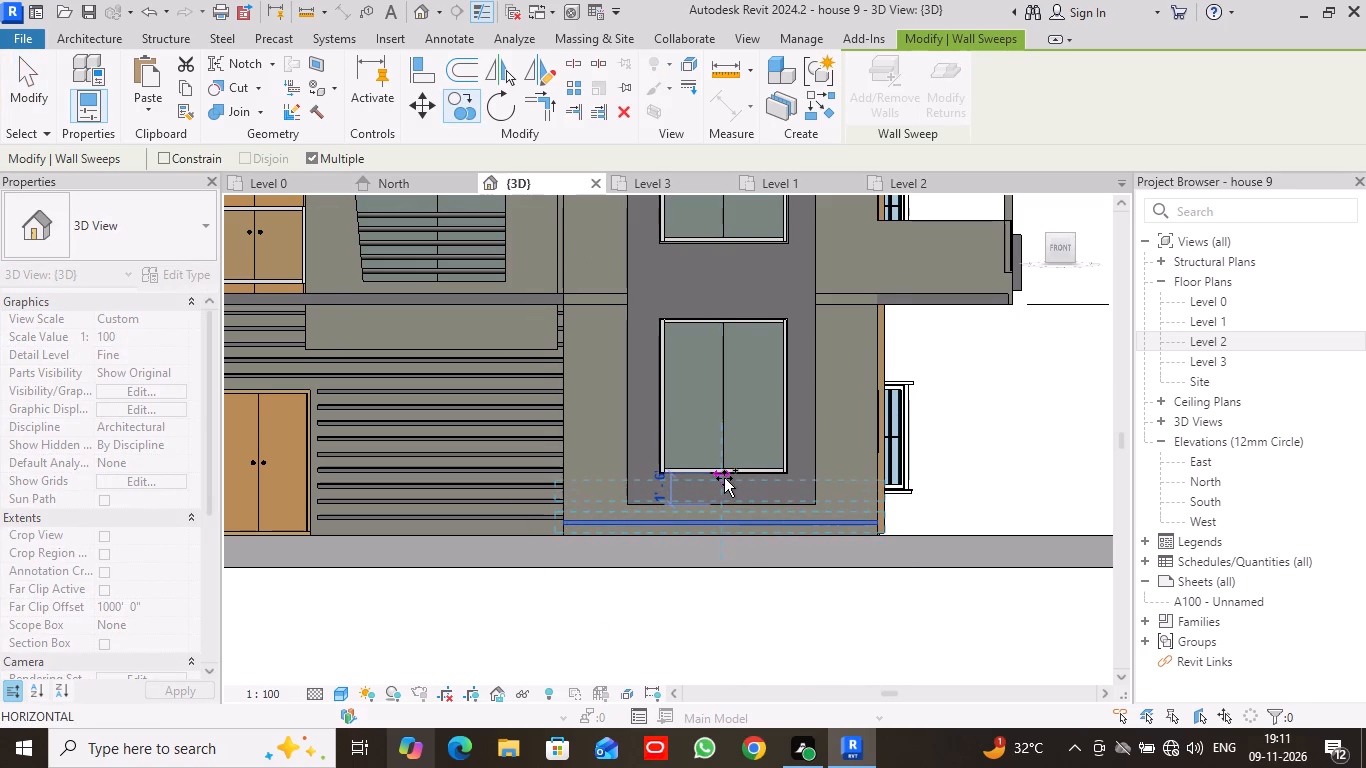
key(9)
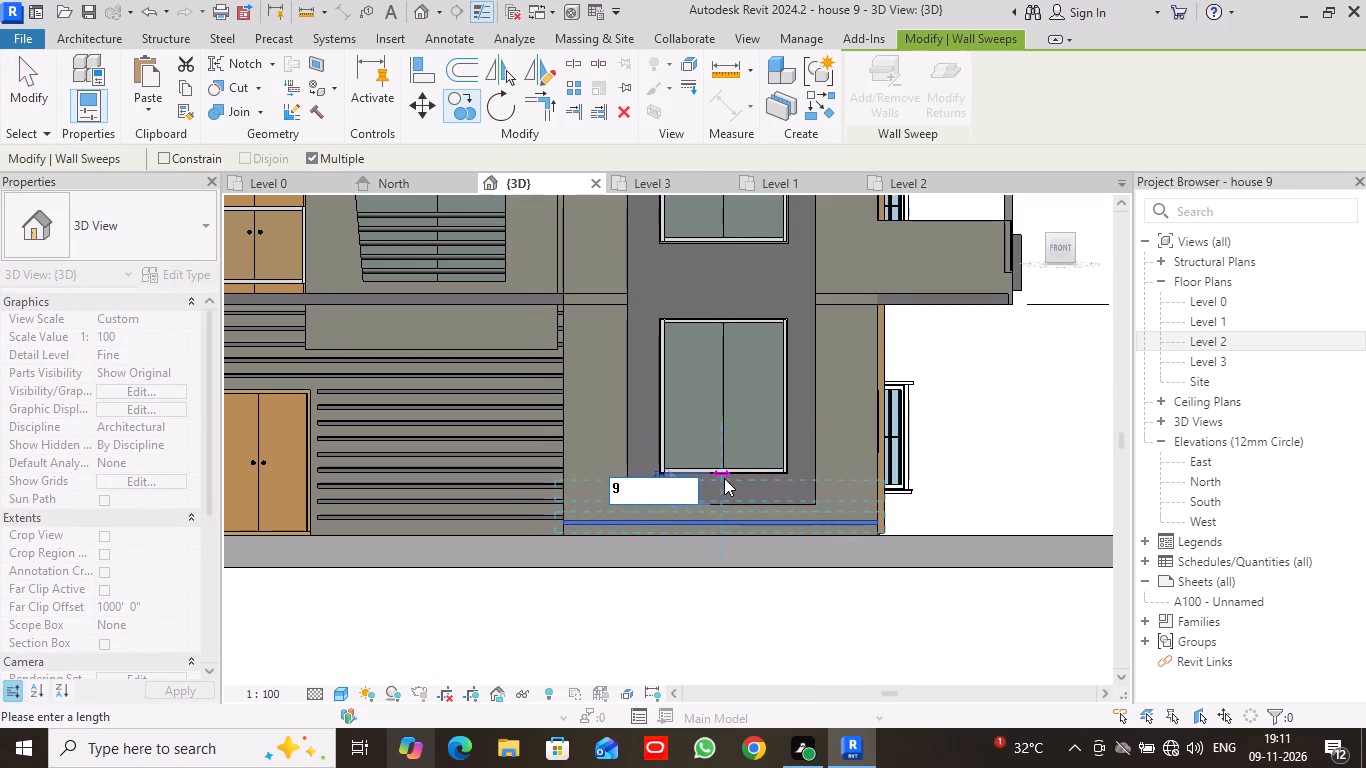
key(shift+quotedbl)
key(Return)
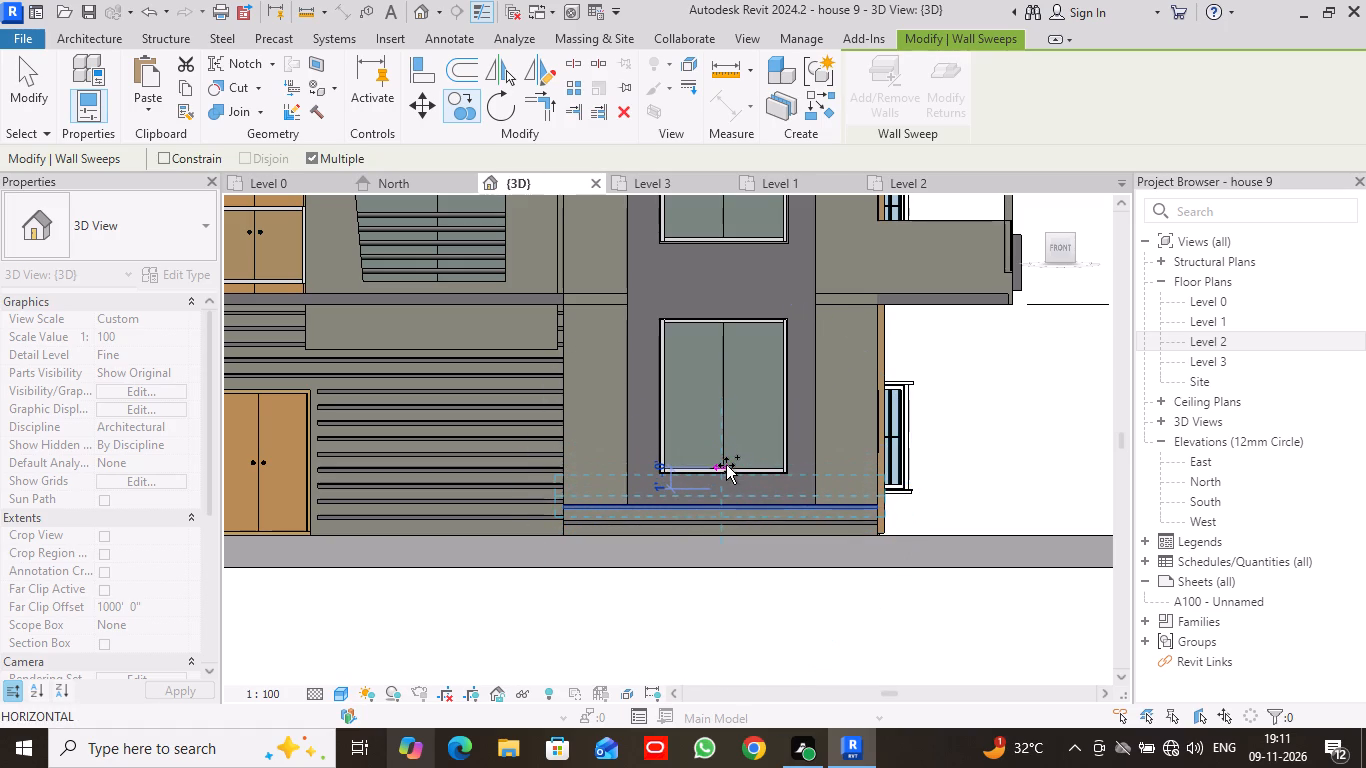
key(9)
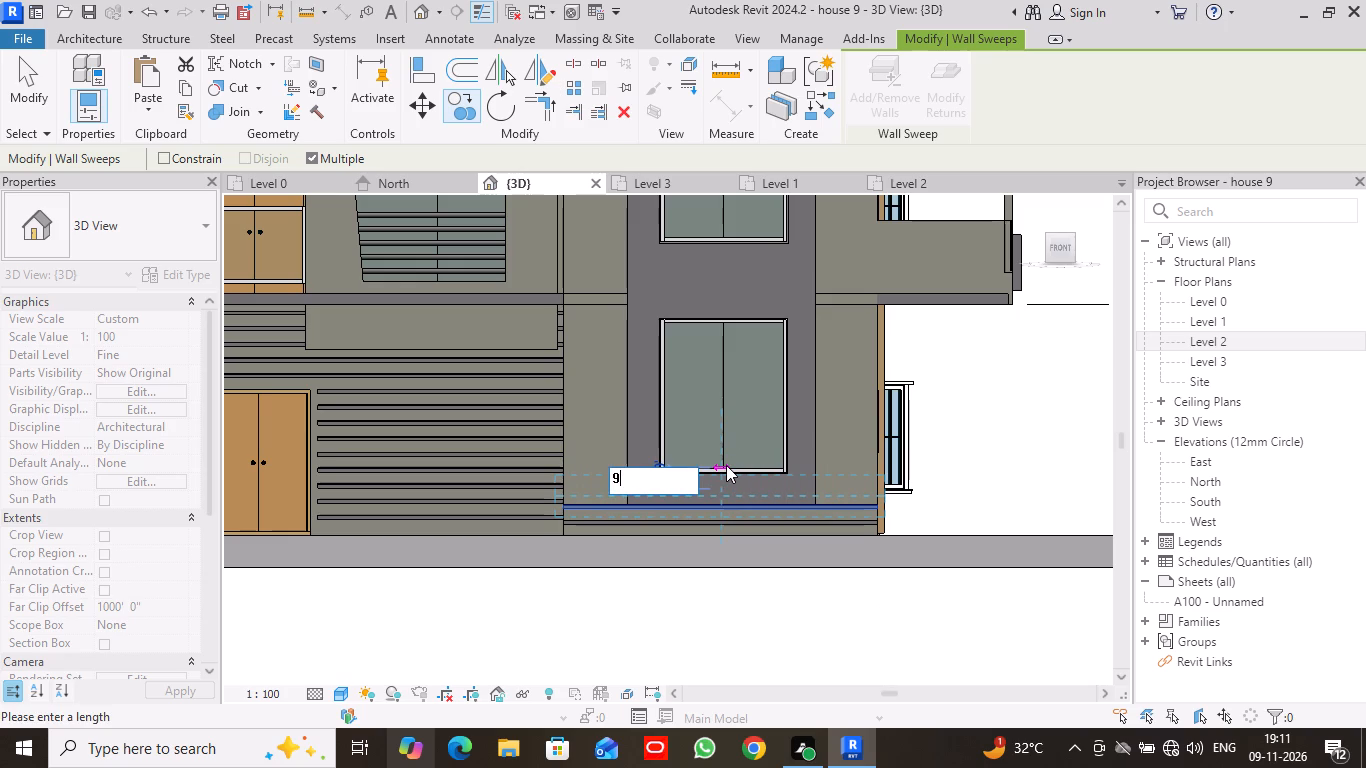
key(shift+quotedbl)
key(Return)
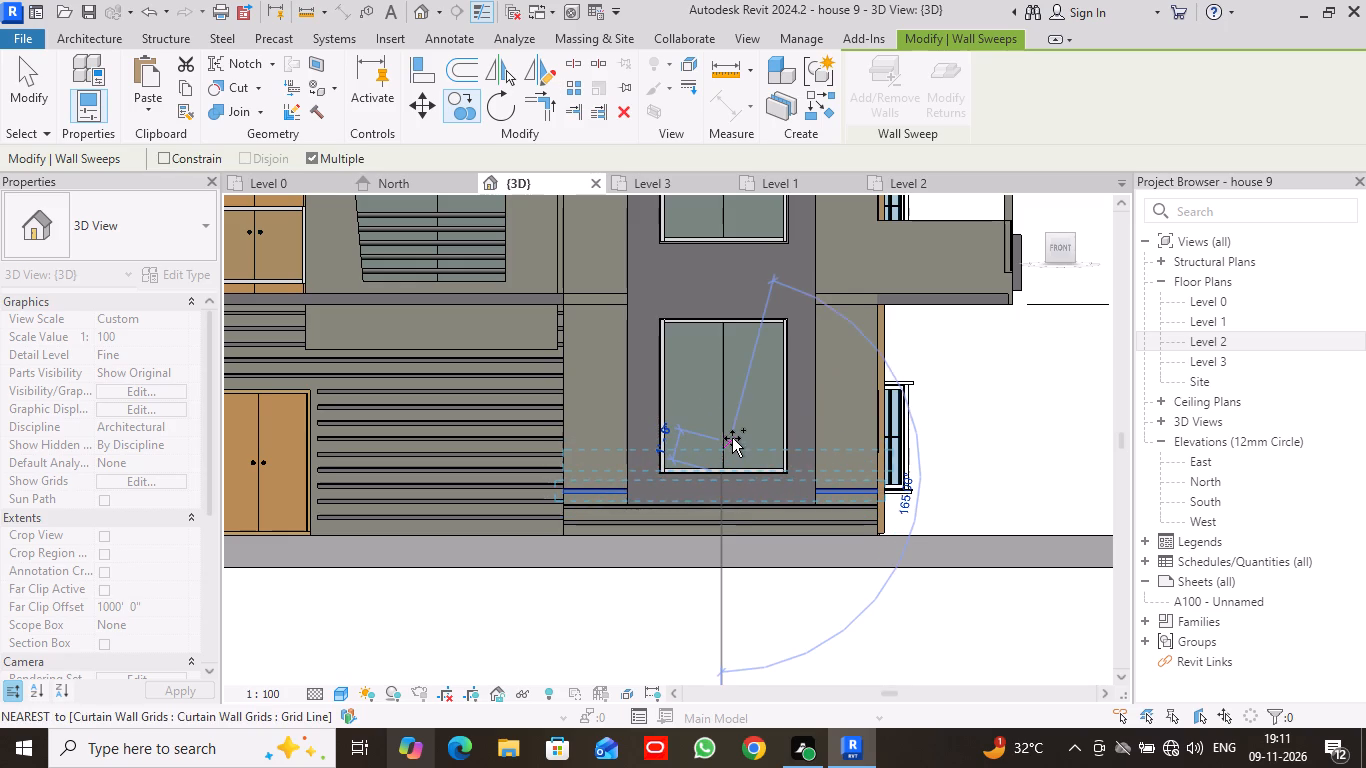
key(9)
key(shift+quotedbl)
key(Return)
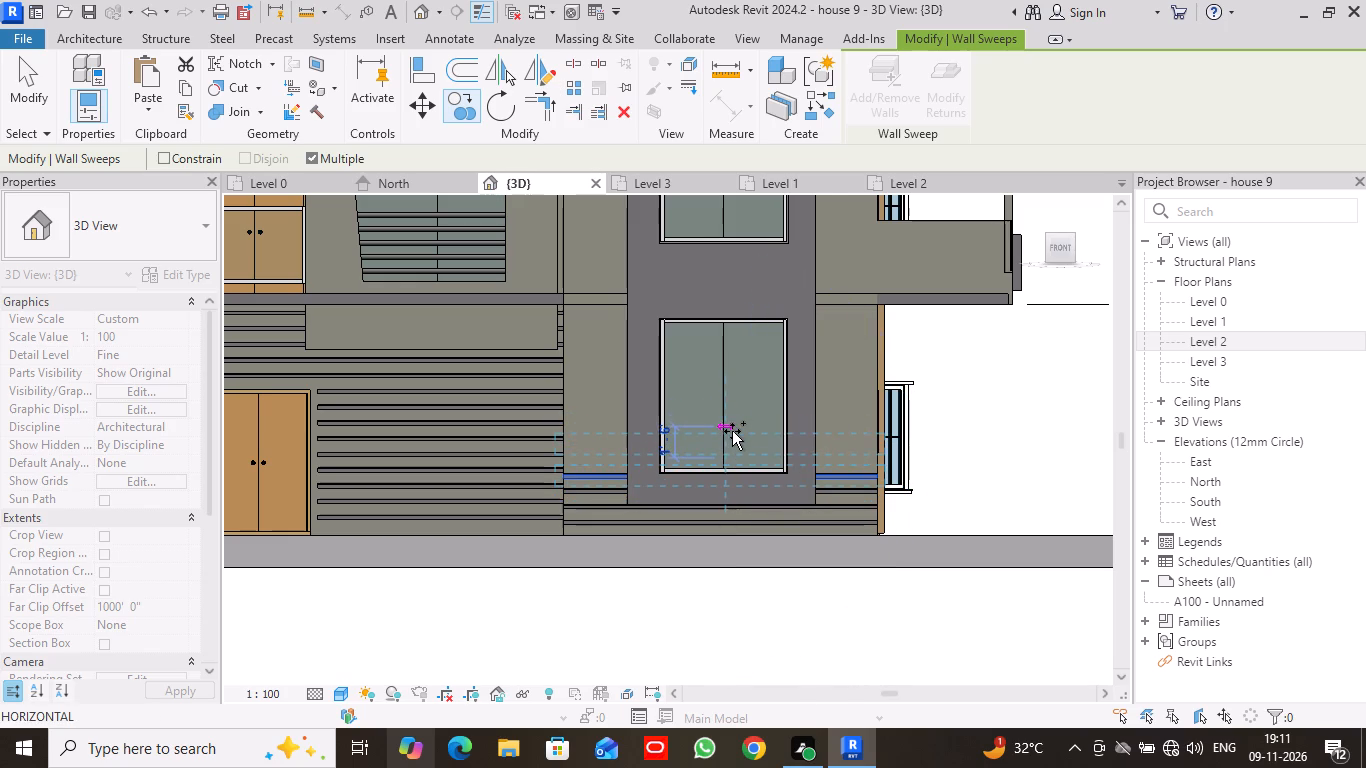
Continue copying the topmost Cornice sweep on the tall-window wall upward six more times, 9" each, up beside the ground-floor window.
text(9")
key(Return)
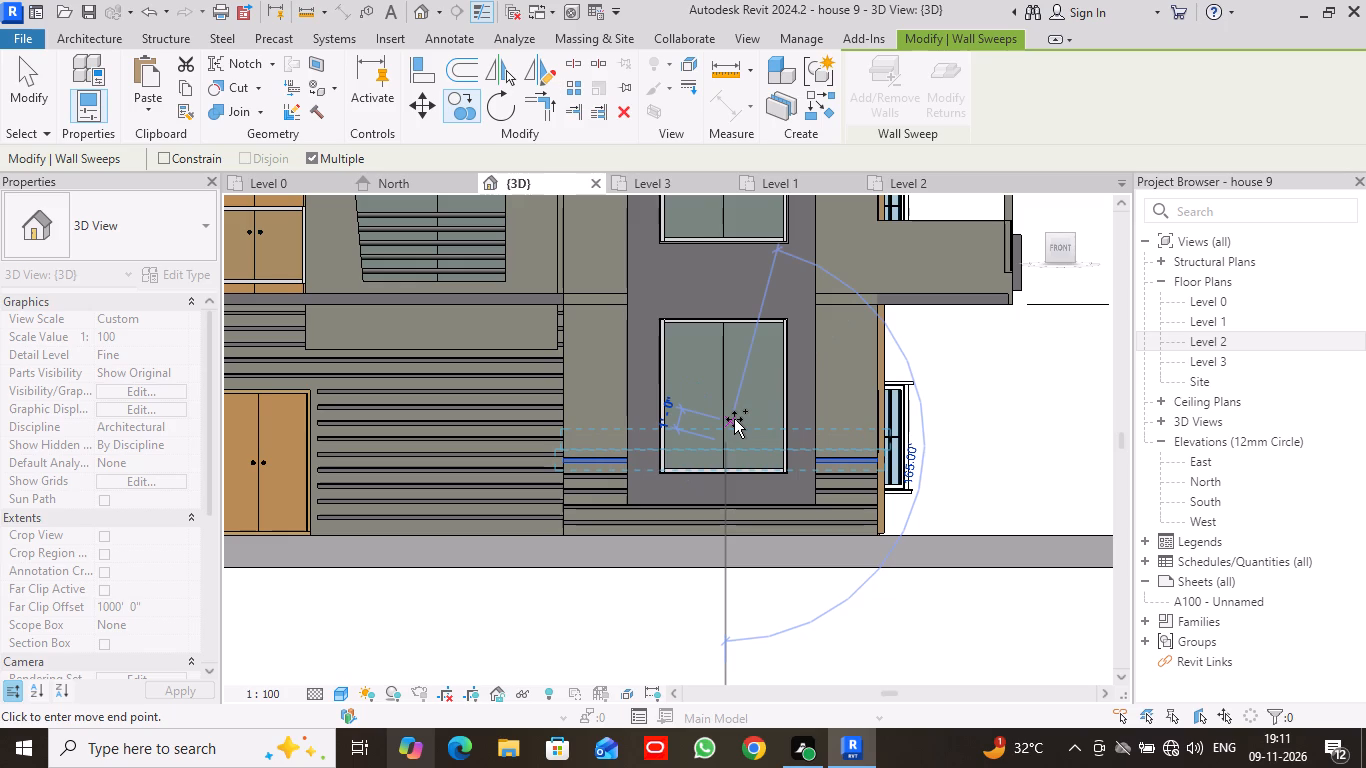
key(9)
key(shift+quotedbl)
key(Return)
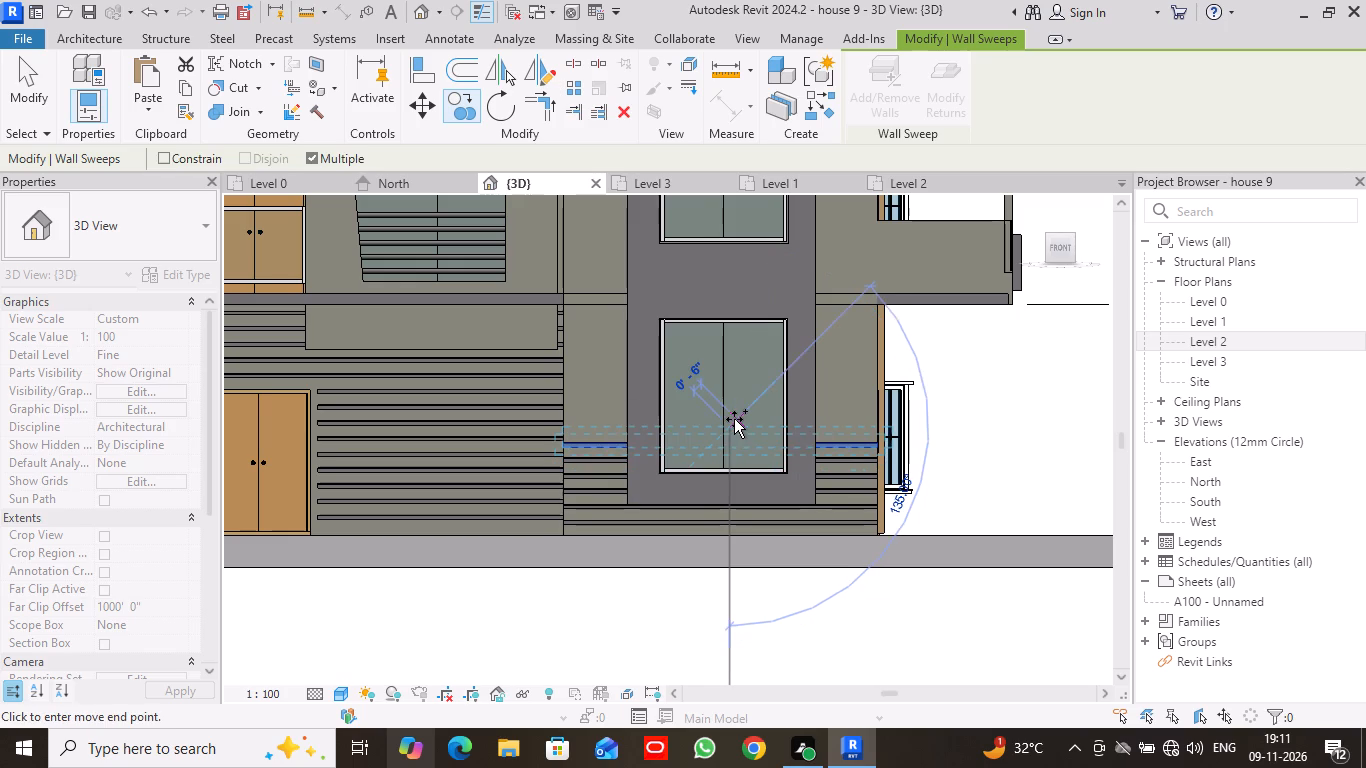
text(9")
key(Return)
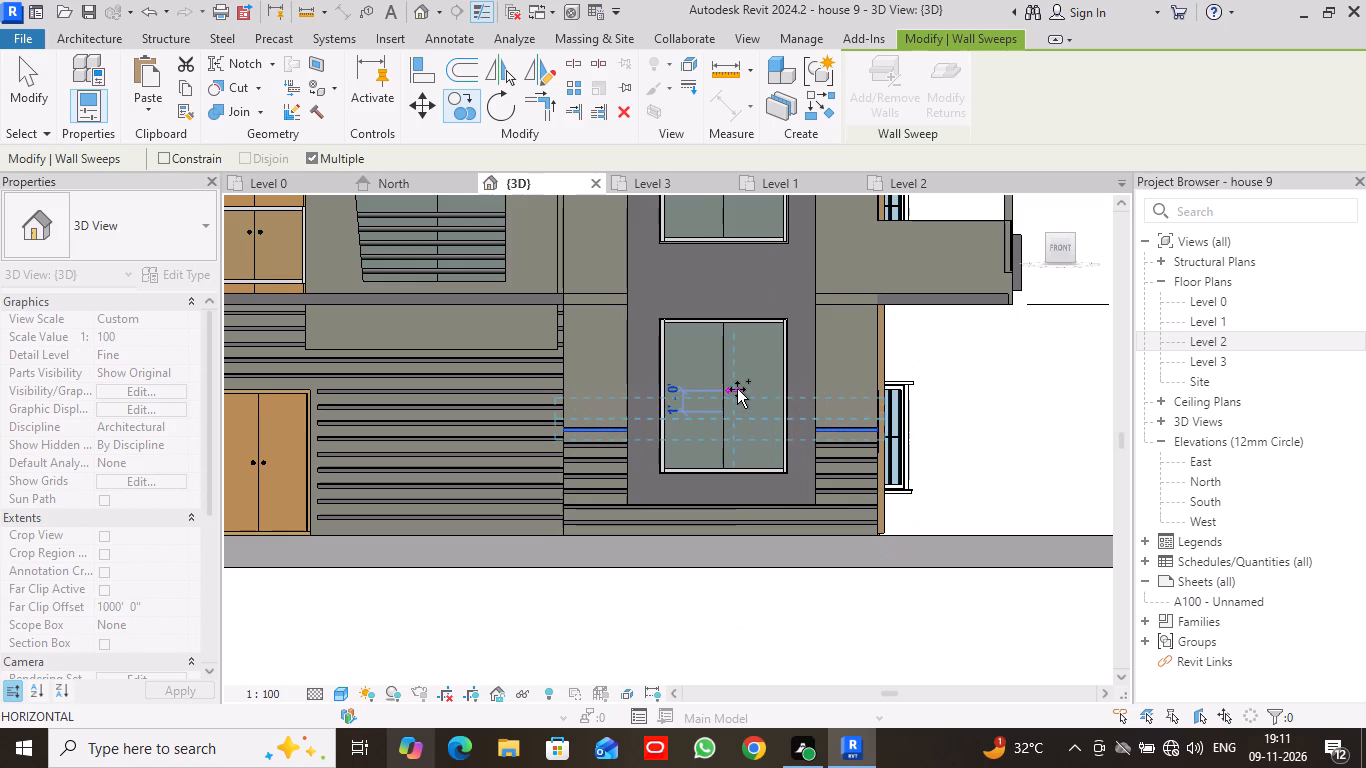
text(9")
key(Return)
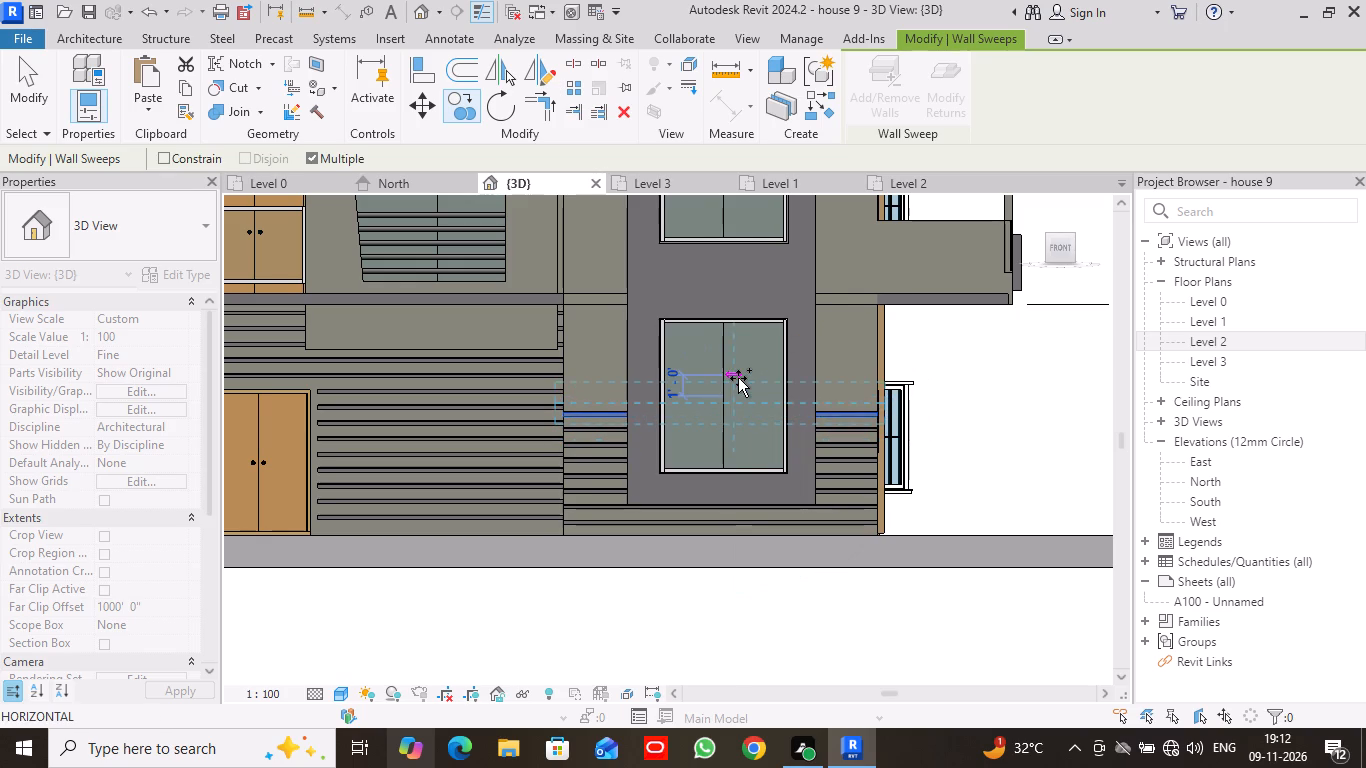
text(9')
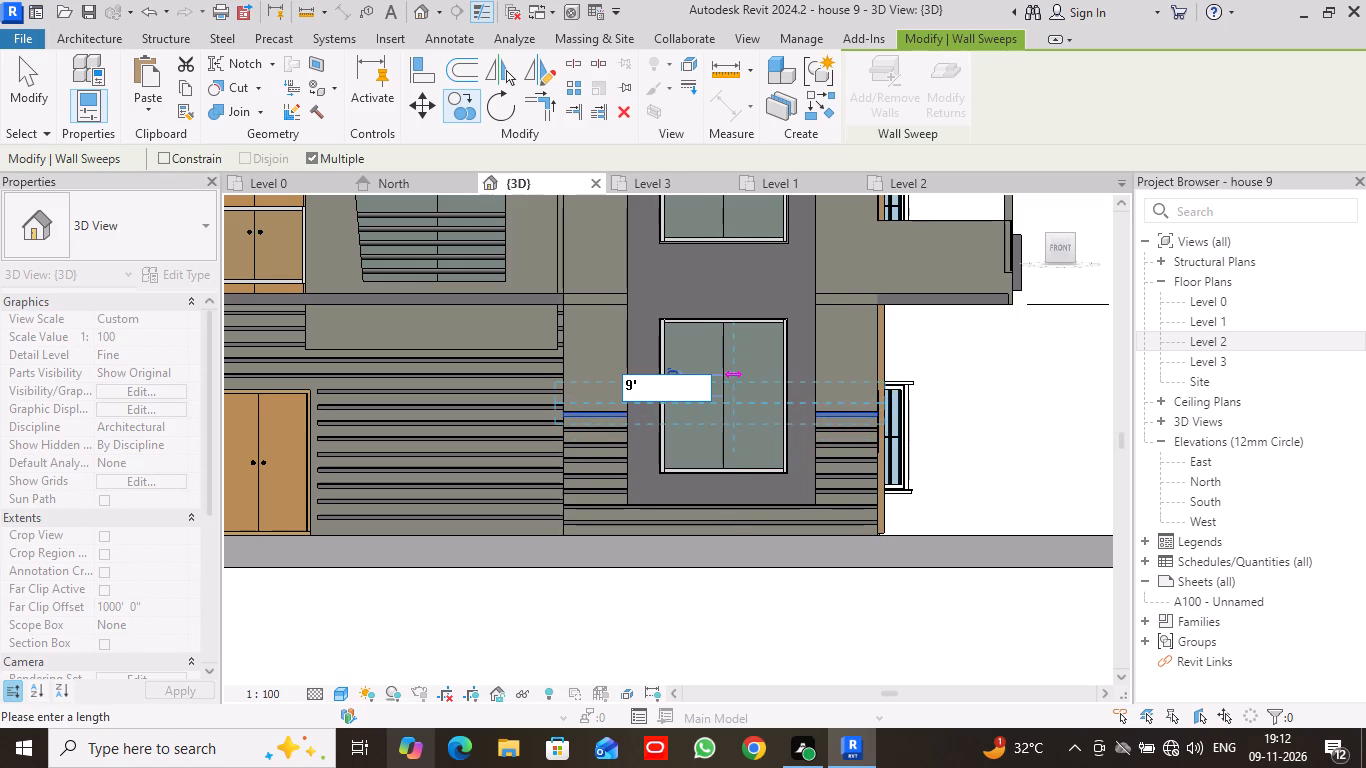
key(BackSpace)
key(shift+quotedbl)
key(Return)
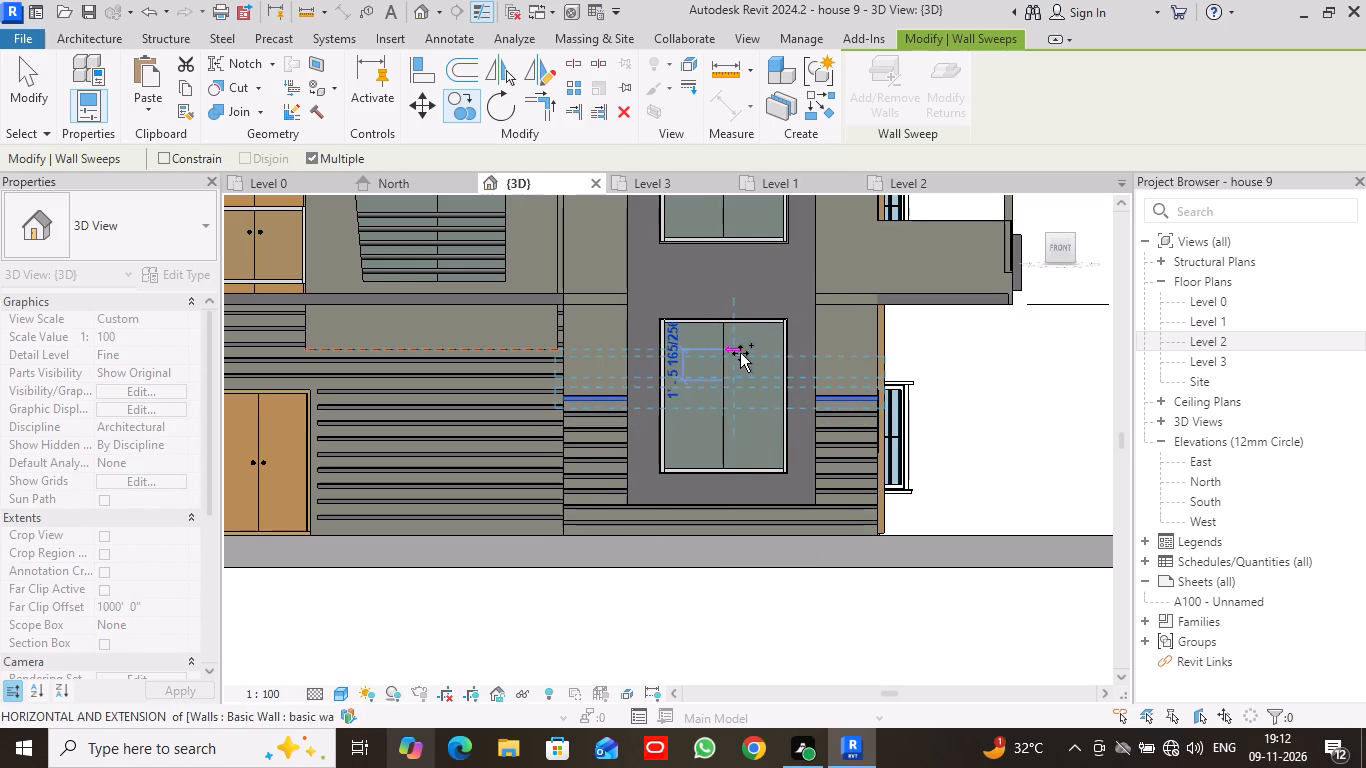
key(9)
key(shift+quotedbl)
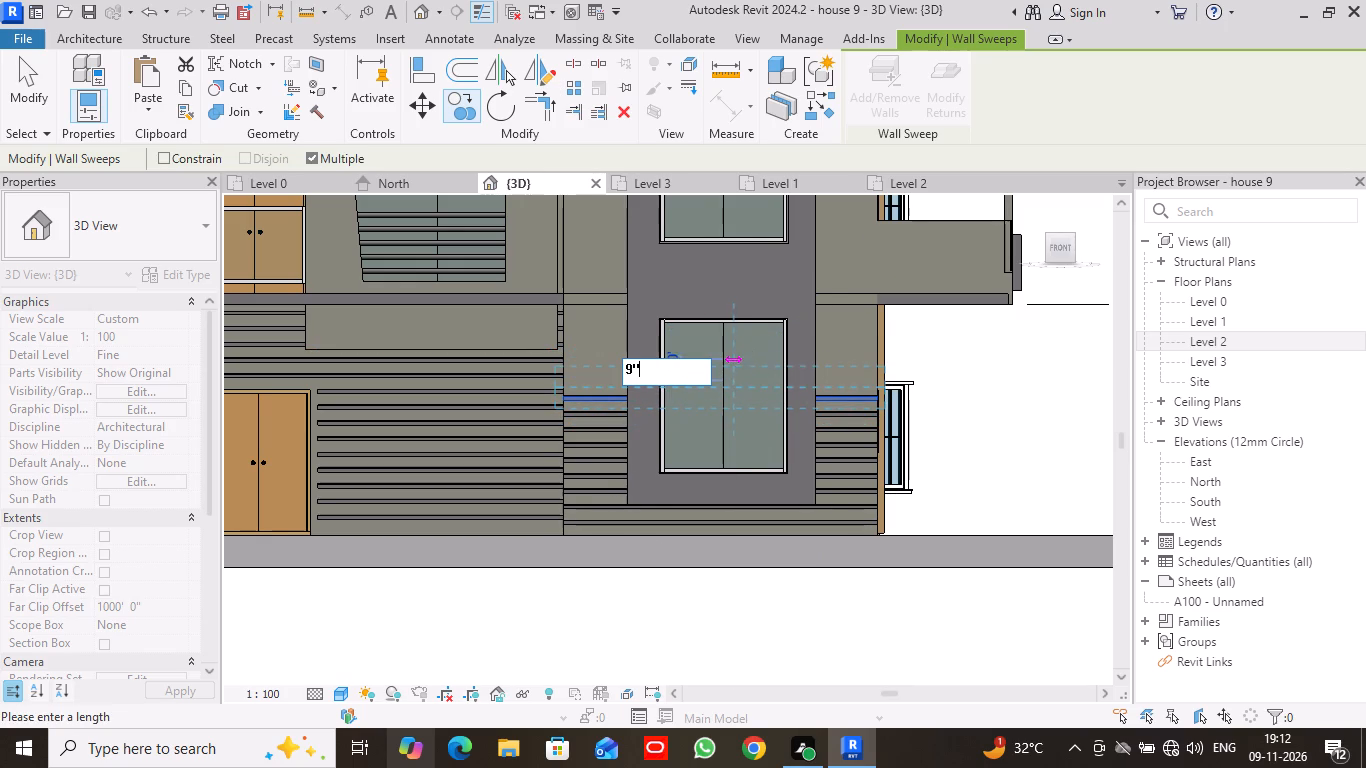
key(Return)
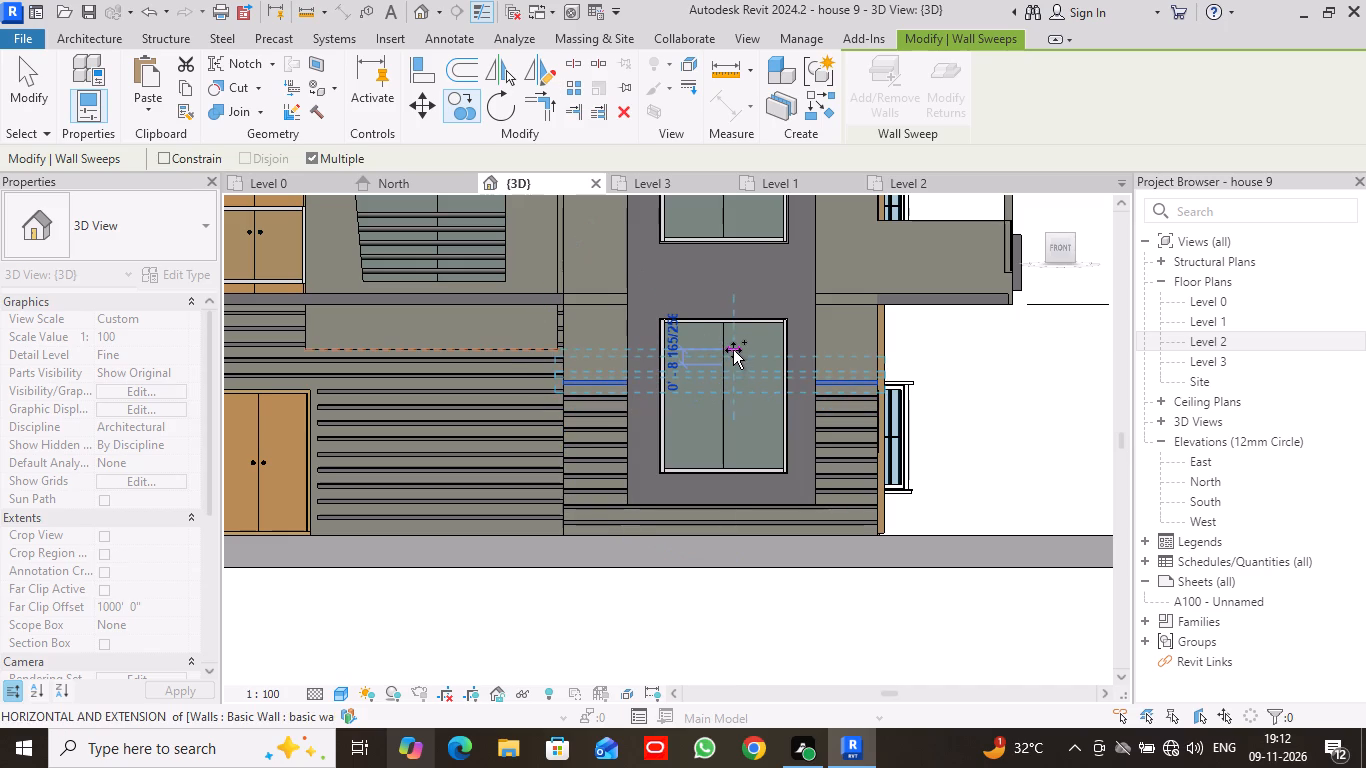
Copy the tall-window wall's topmost Cornice sweep five more times at 9" each, up to just below the first-floor slab, and finish copying.
key(9)
key(shift+quotedbl)
key(Return)
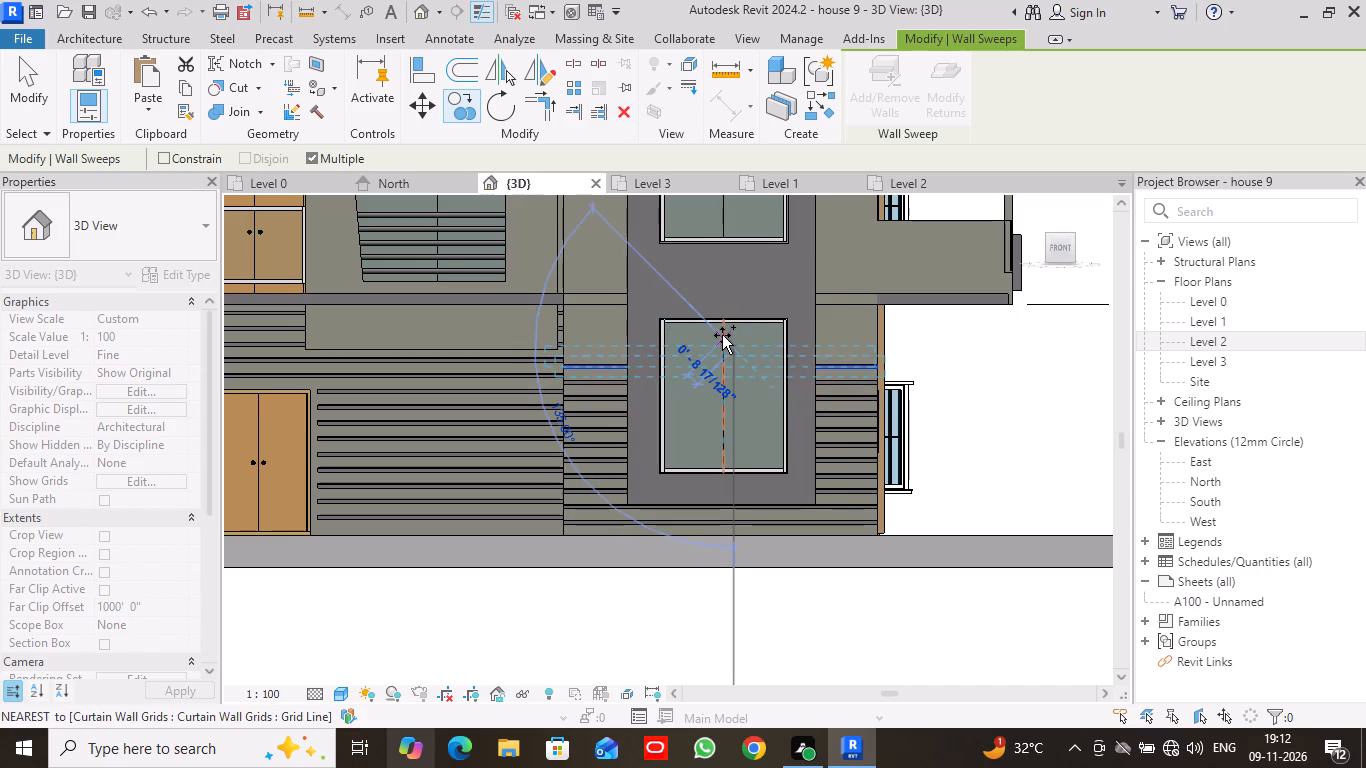
key(9)
key(shift+quotedbl)
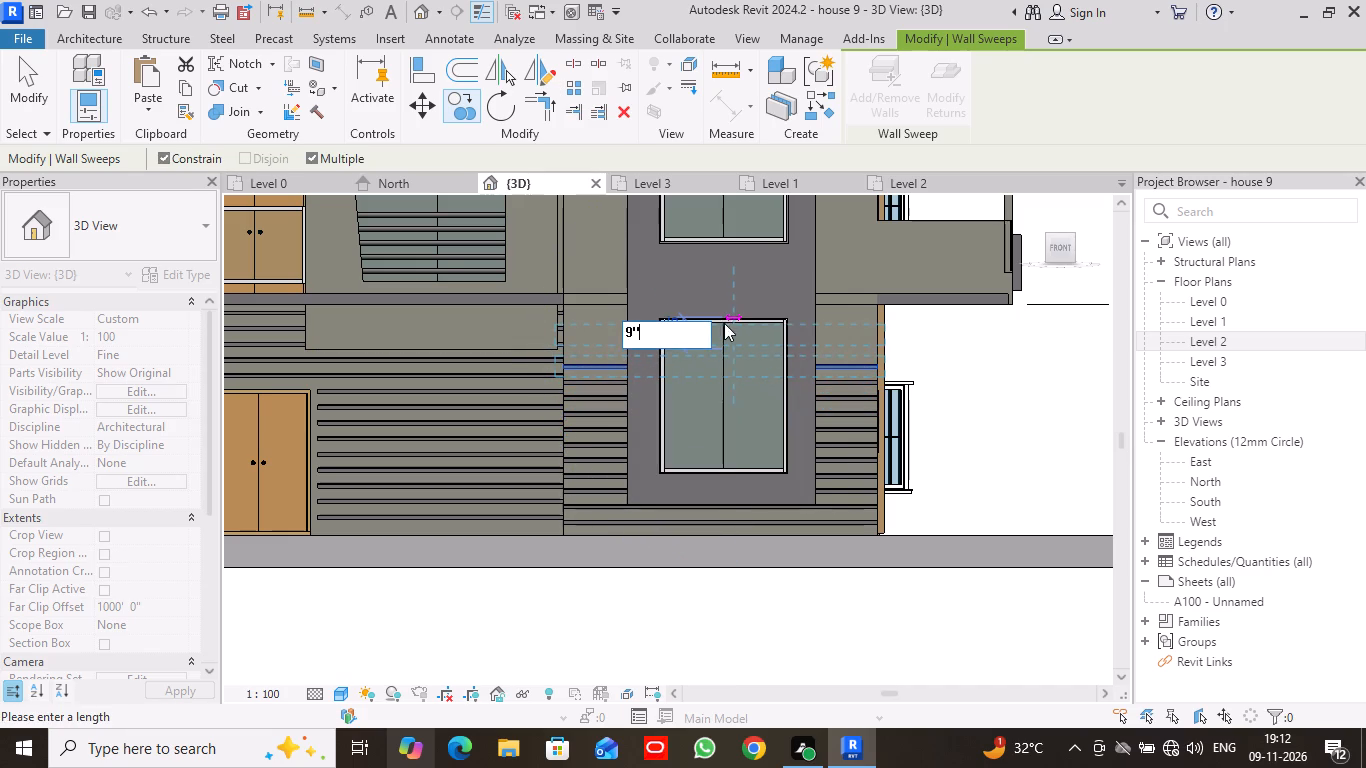
key(Return)
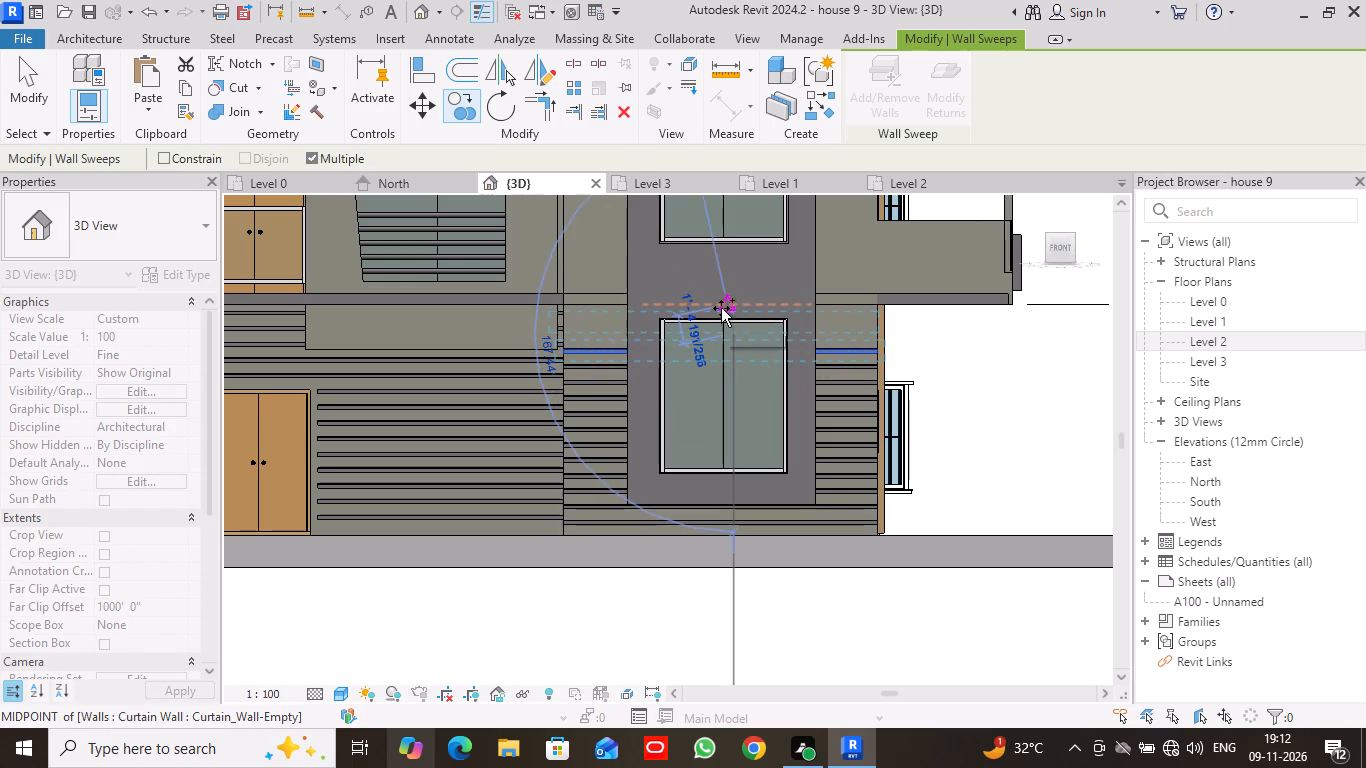
key(9)
key(shift+quotedbl)
key(Return)
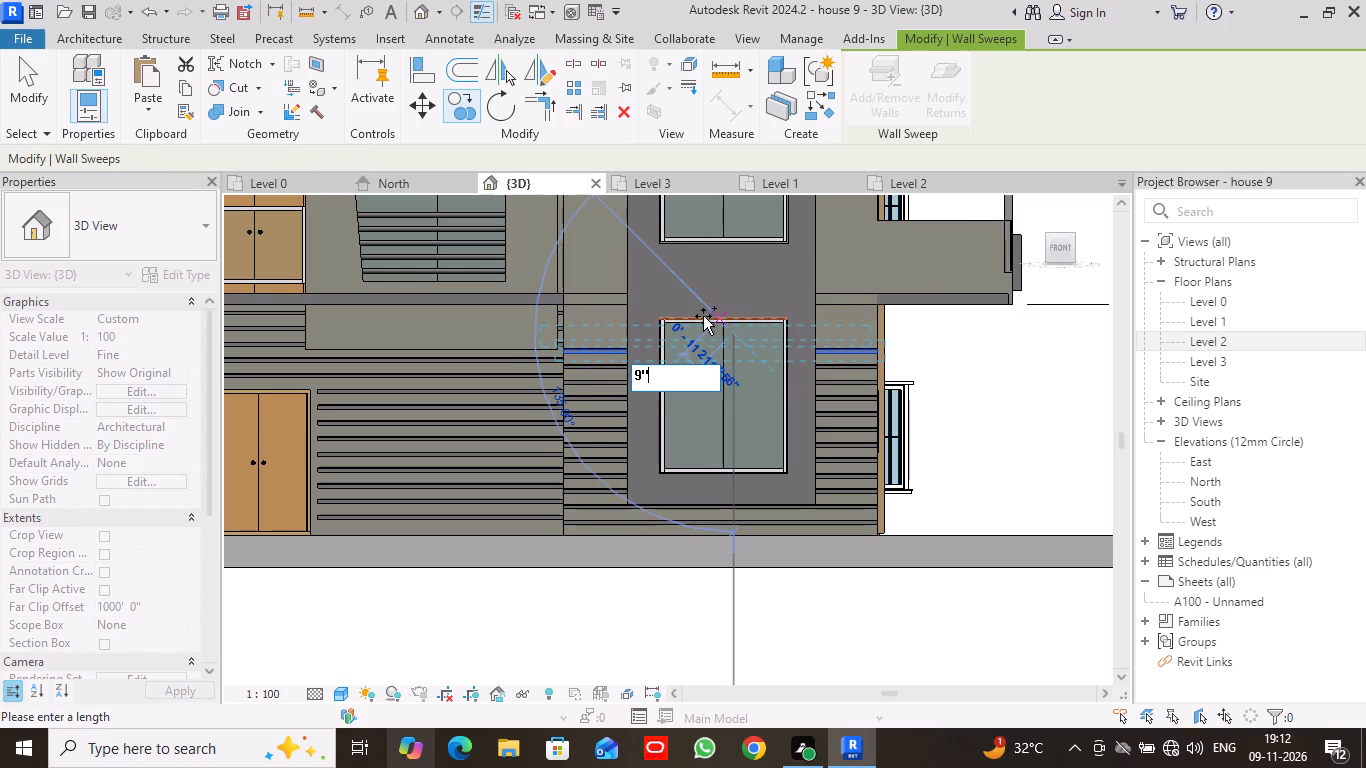
key(9)
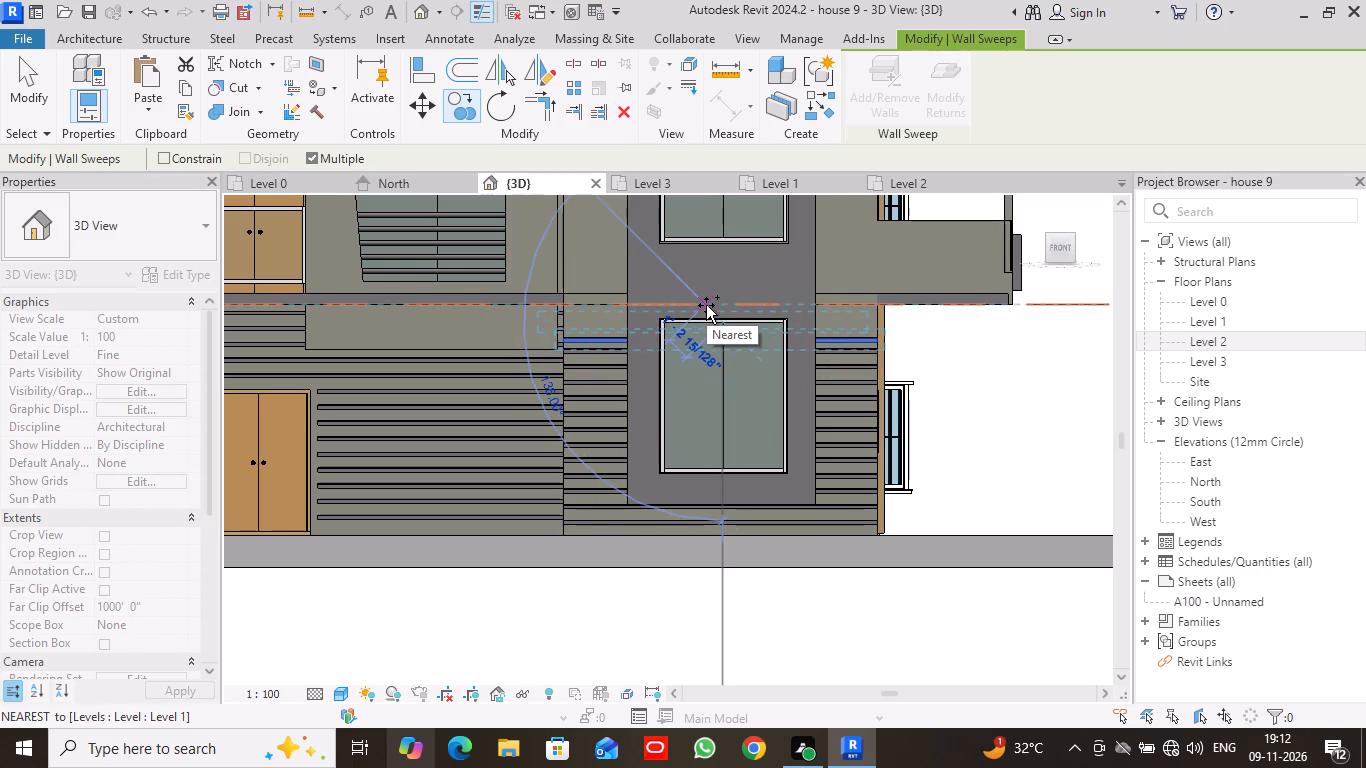
key(shift+quotedbl)
key(Return)
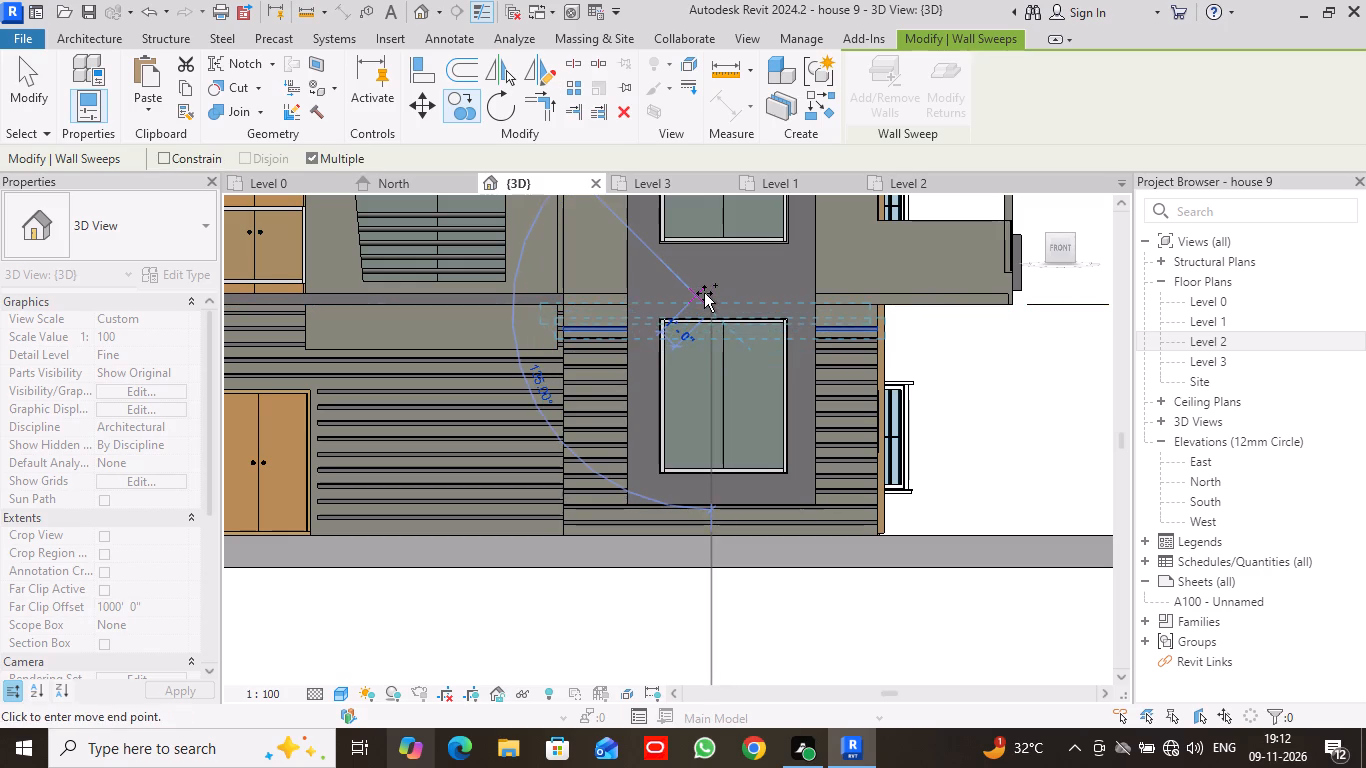
text(9")
key(Return)
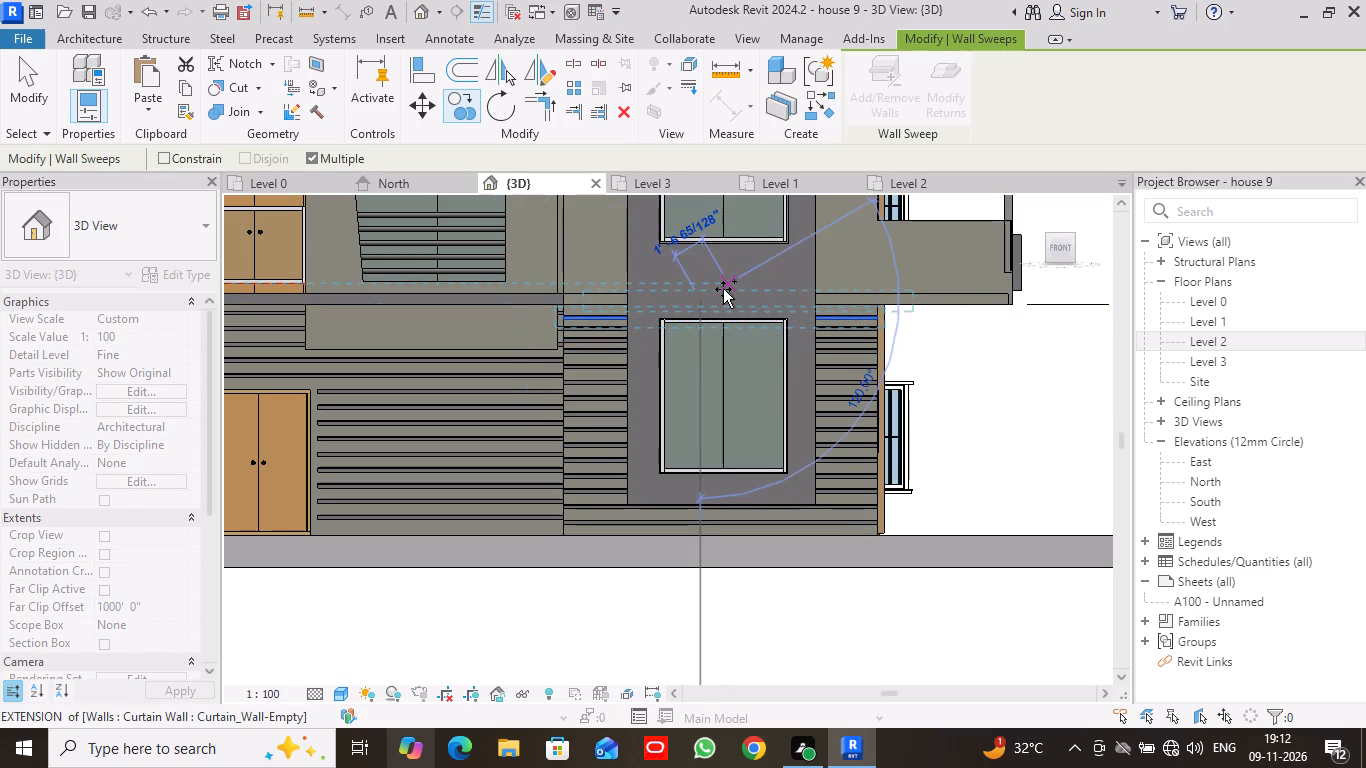
click(14, 79)
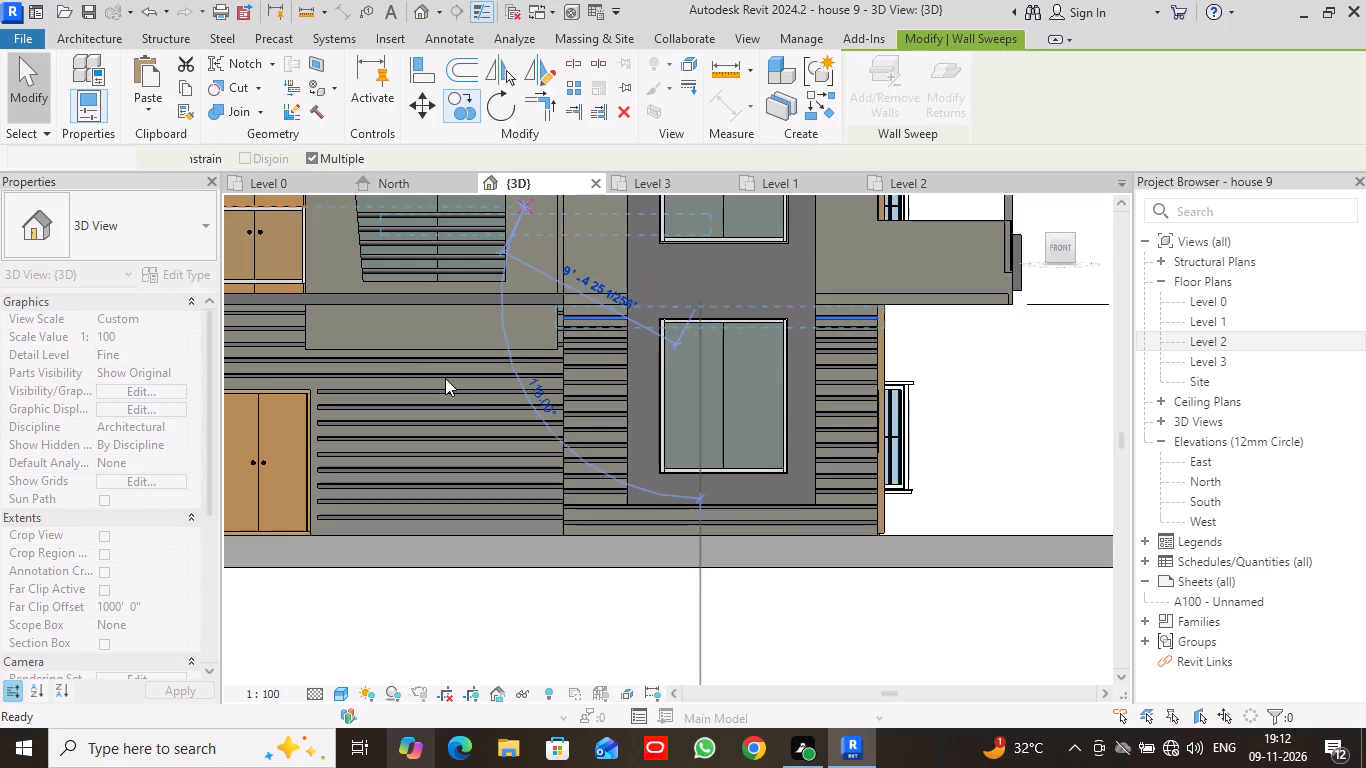
Place a horizontal Cornice wall sweep along the base of the wall under the framed window beside the entrance door, 9" above Level 0.
scroll(487, 401, down, 4)
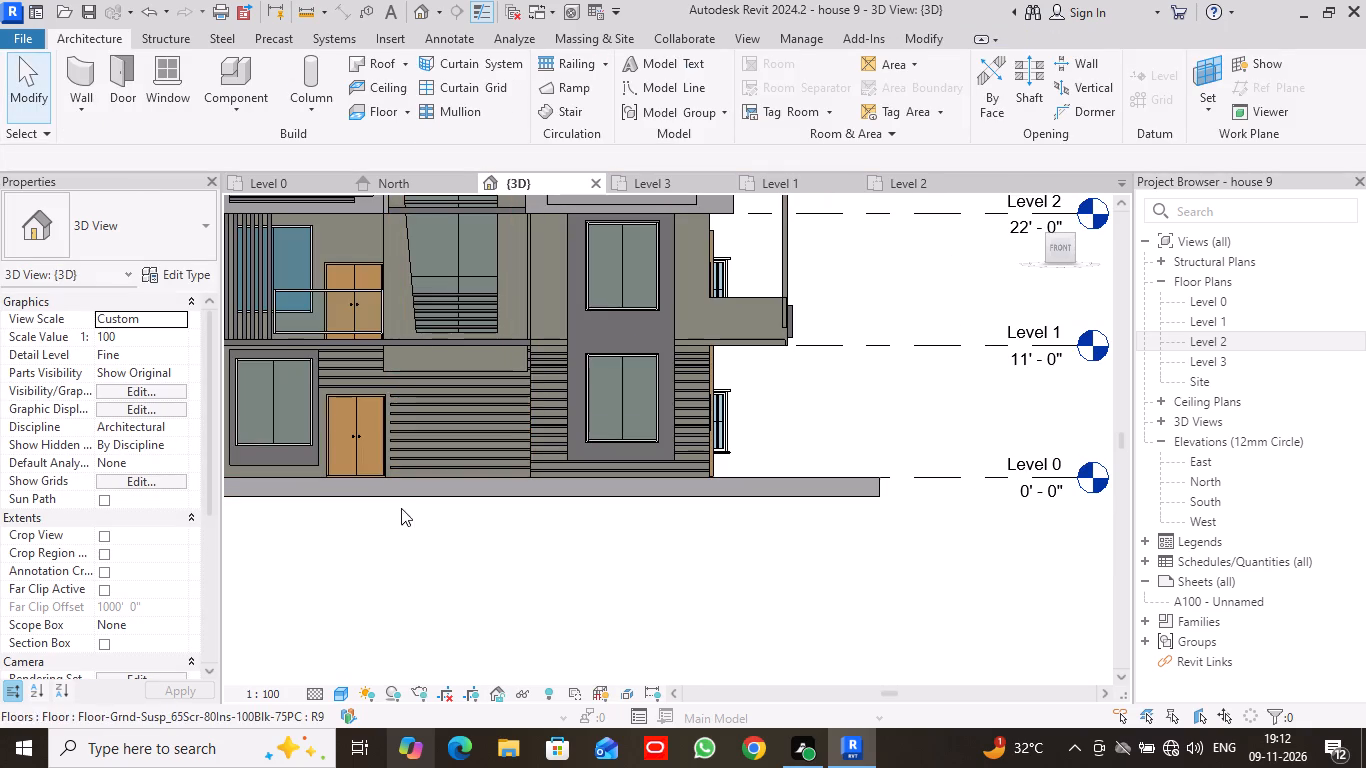
middle_drag(400, 514, 742, 518)
scroll(680, 537, up, 2)
middle_drag(658, 539, 652, 567)
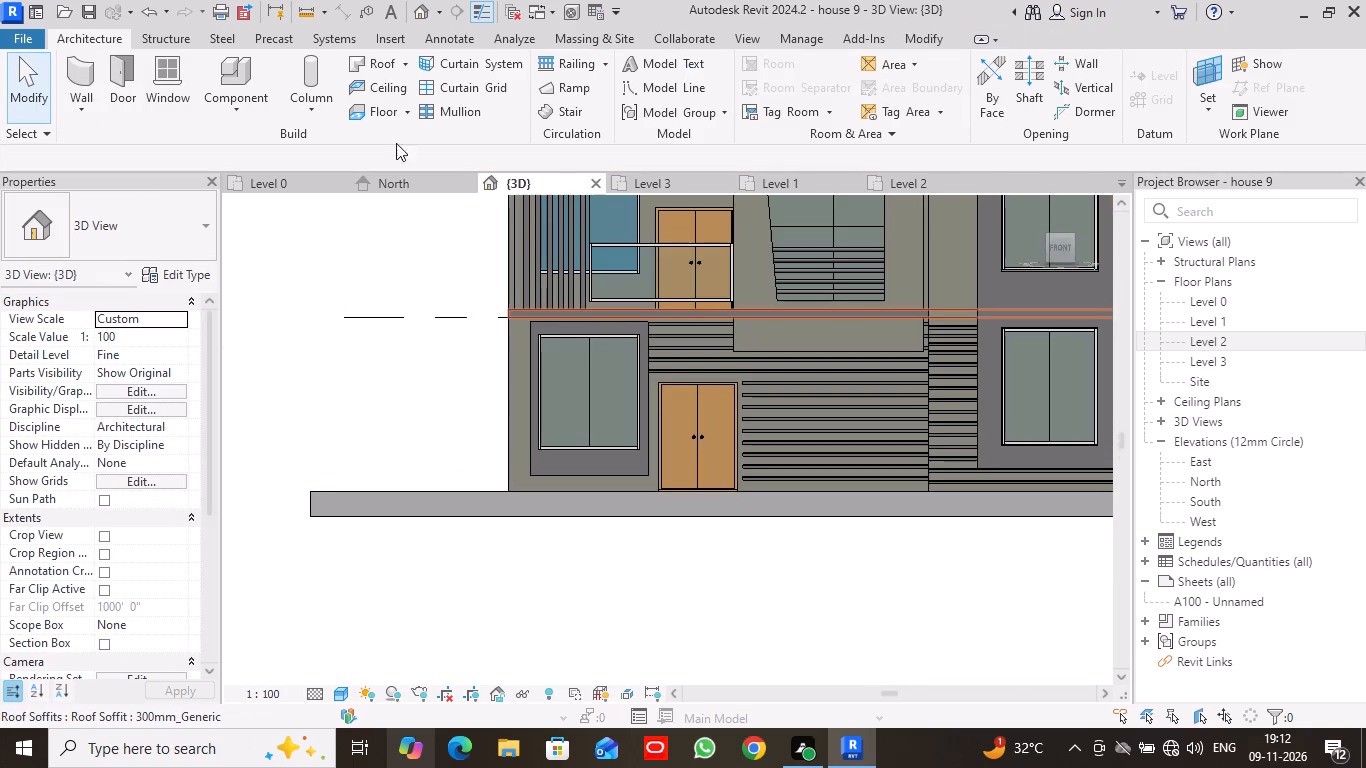
click(83, 107)
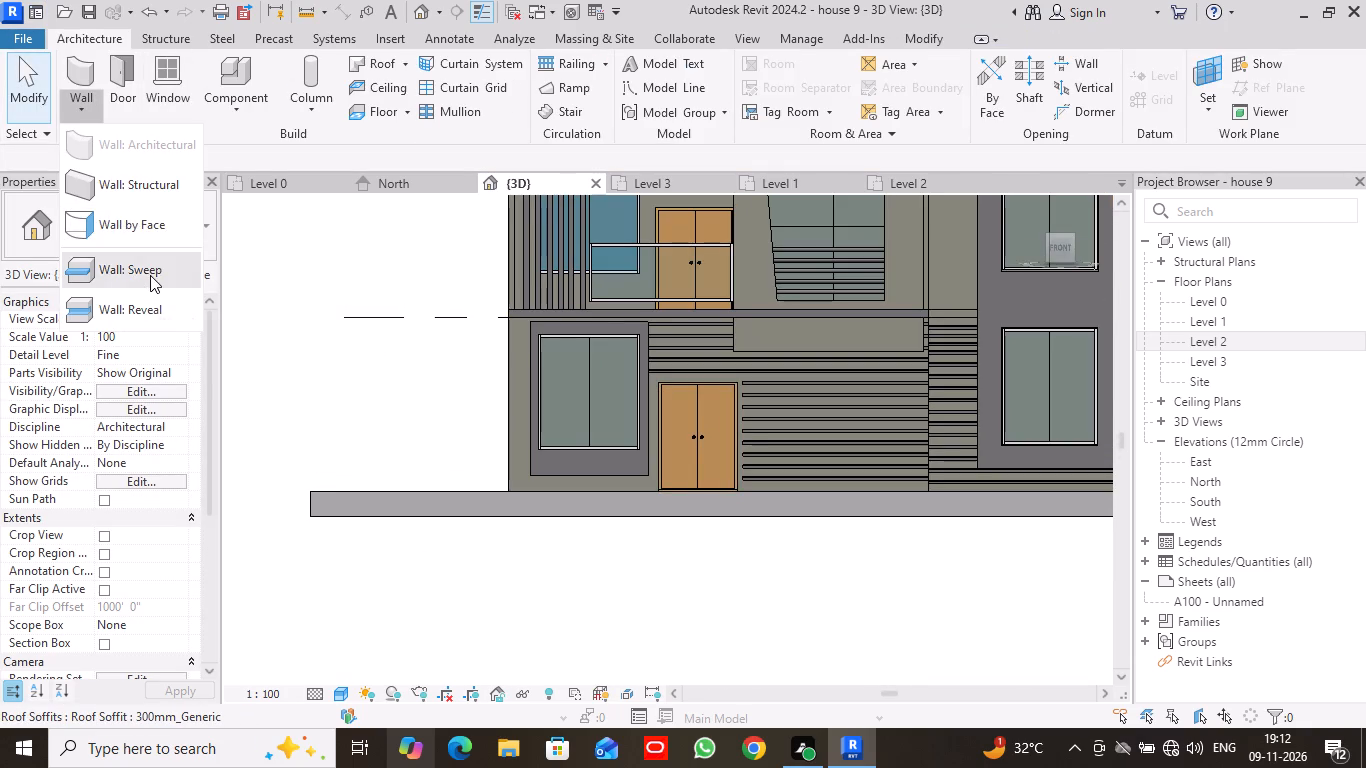
click(150, 275)
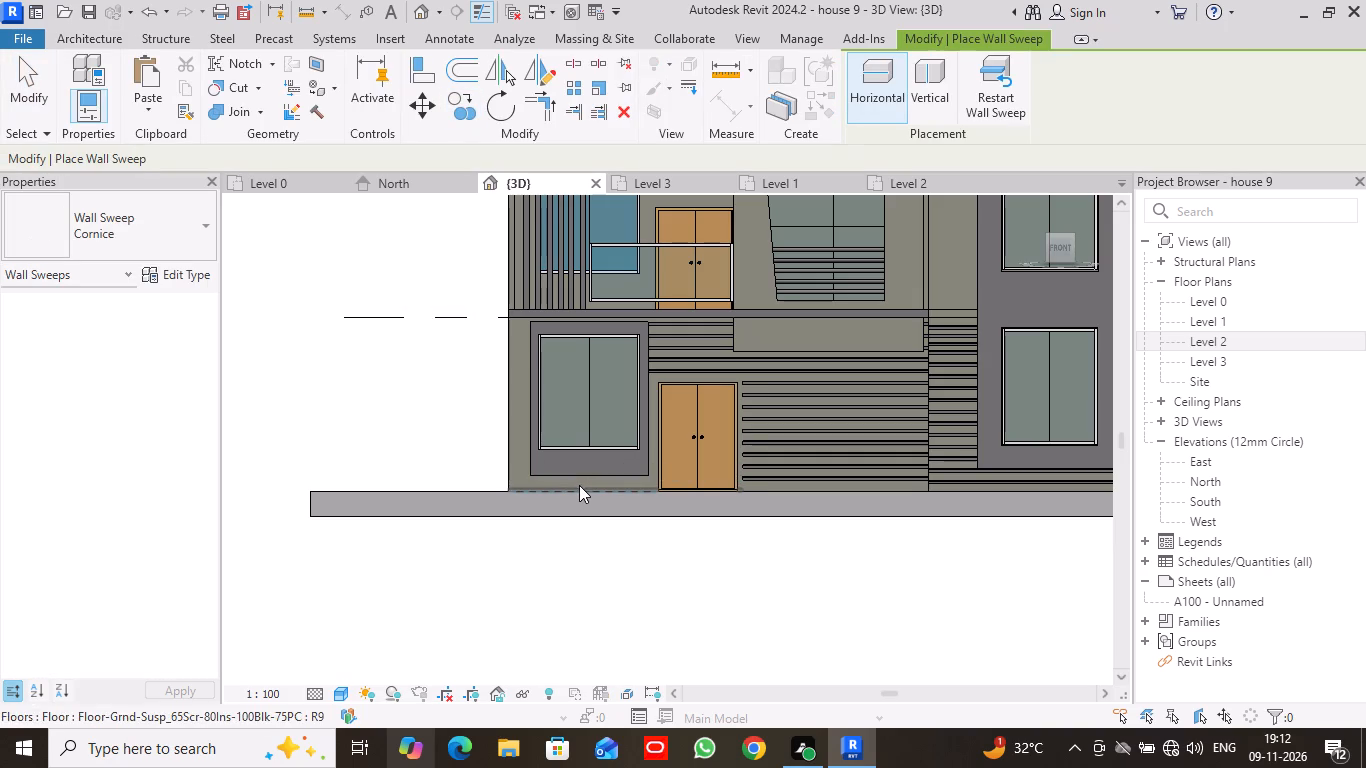
click(581, 482)
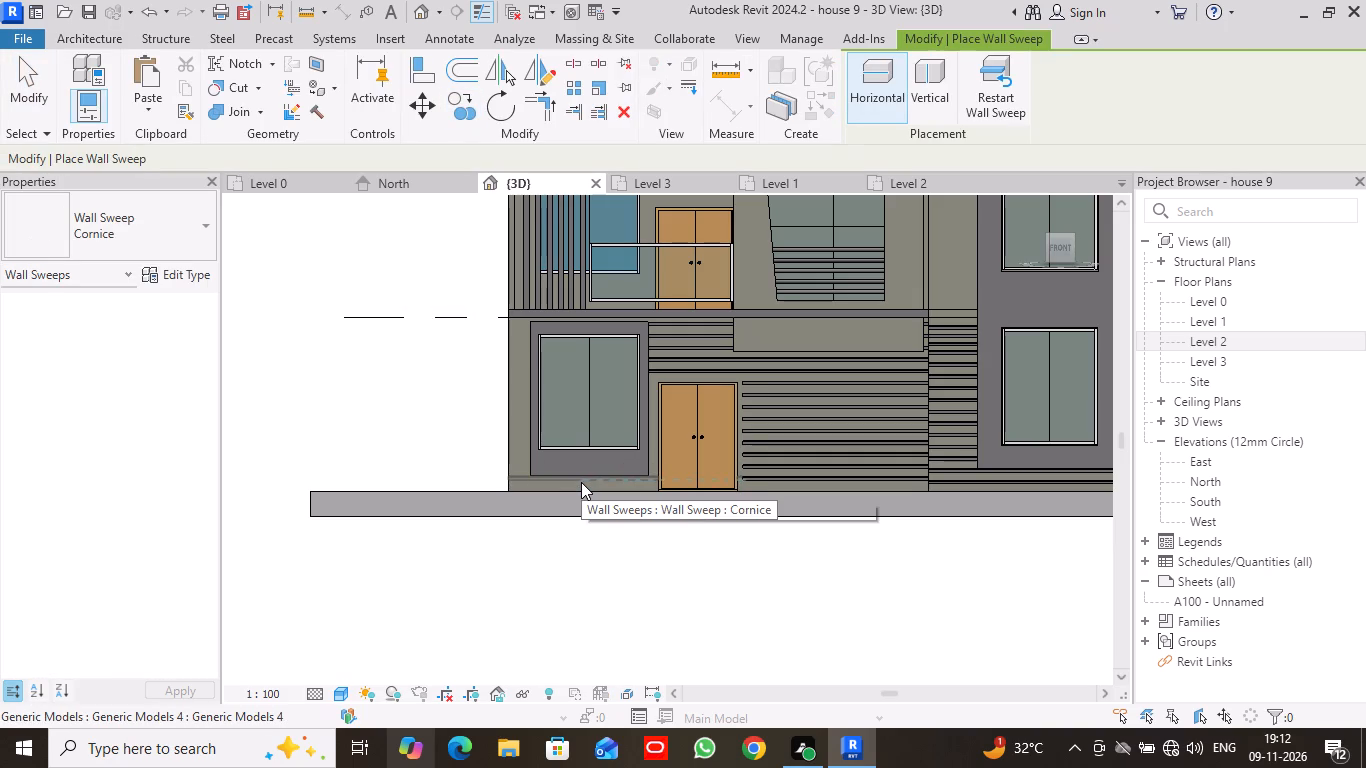
click(17, 91)
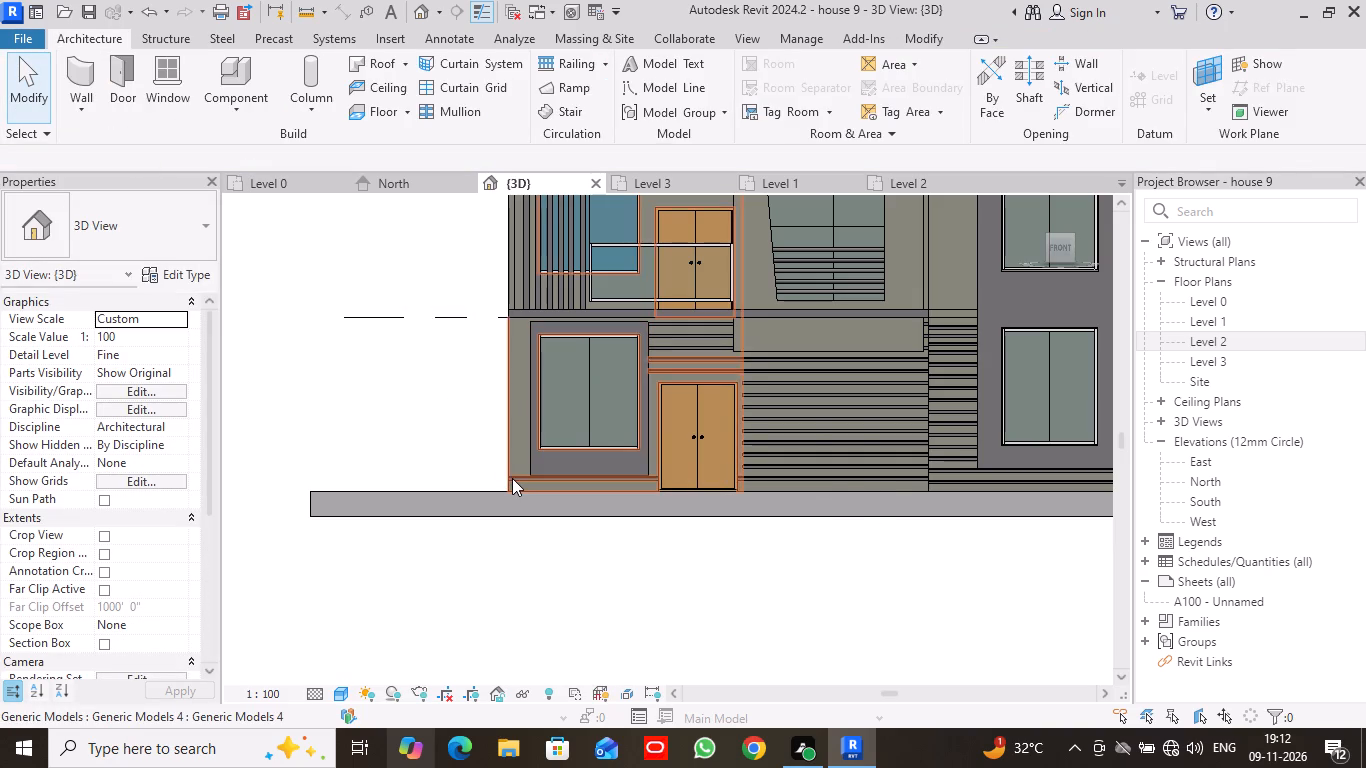
Copy the new base Cornice sweep beside the entrance door upward three times at 9" each, using multiple copy.
click(518, 476)
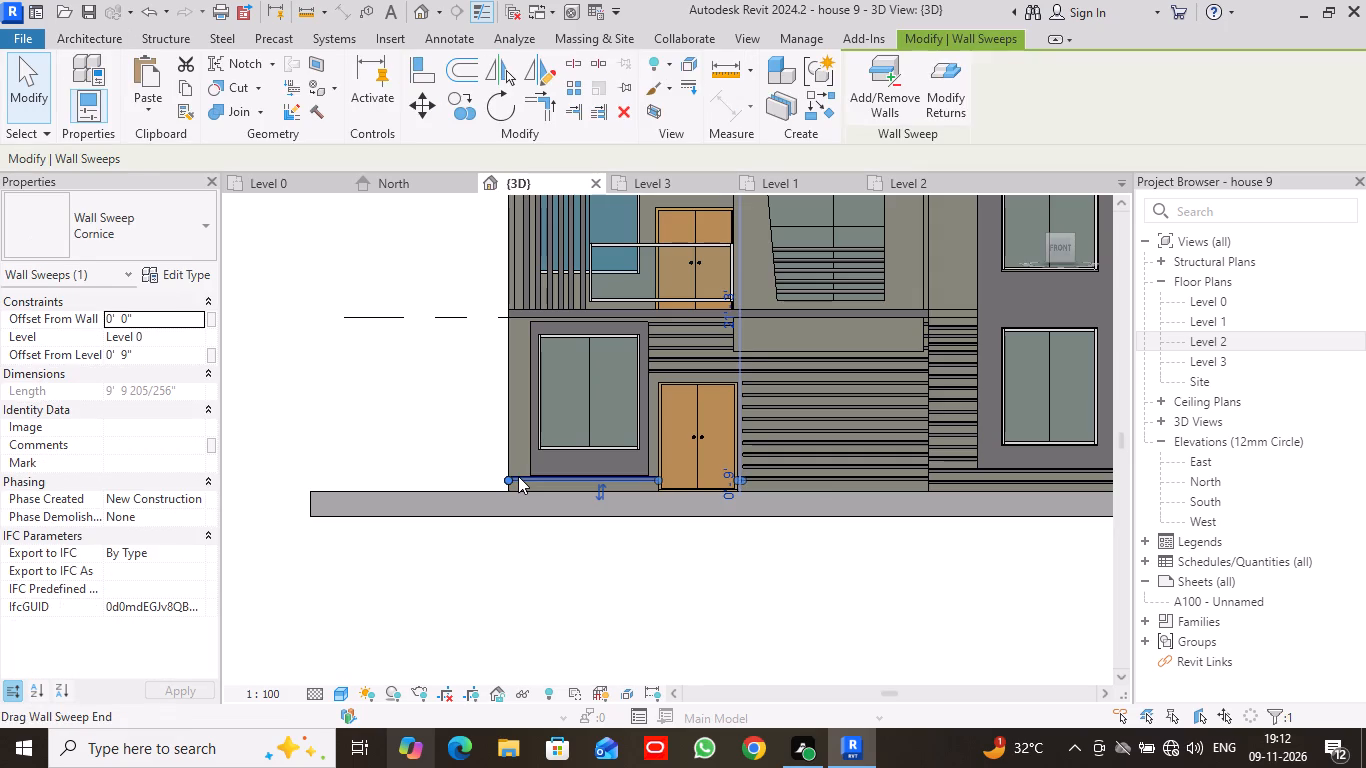
click(466, 109)
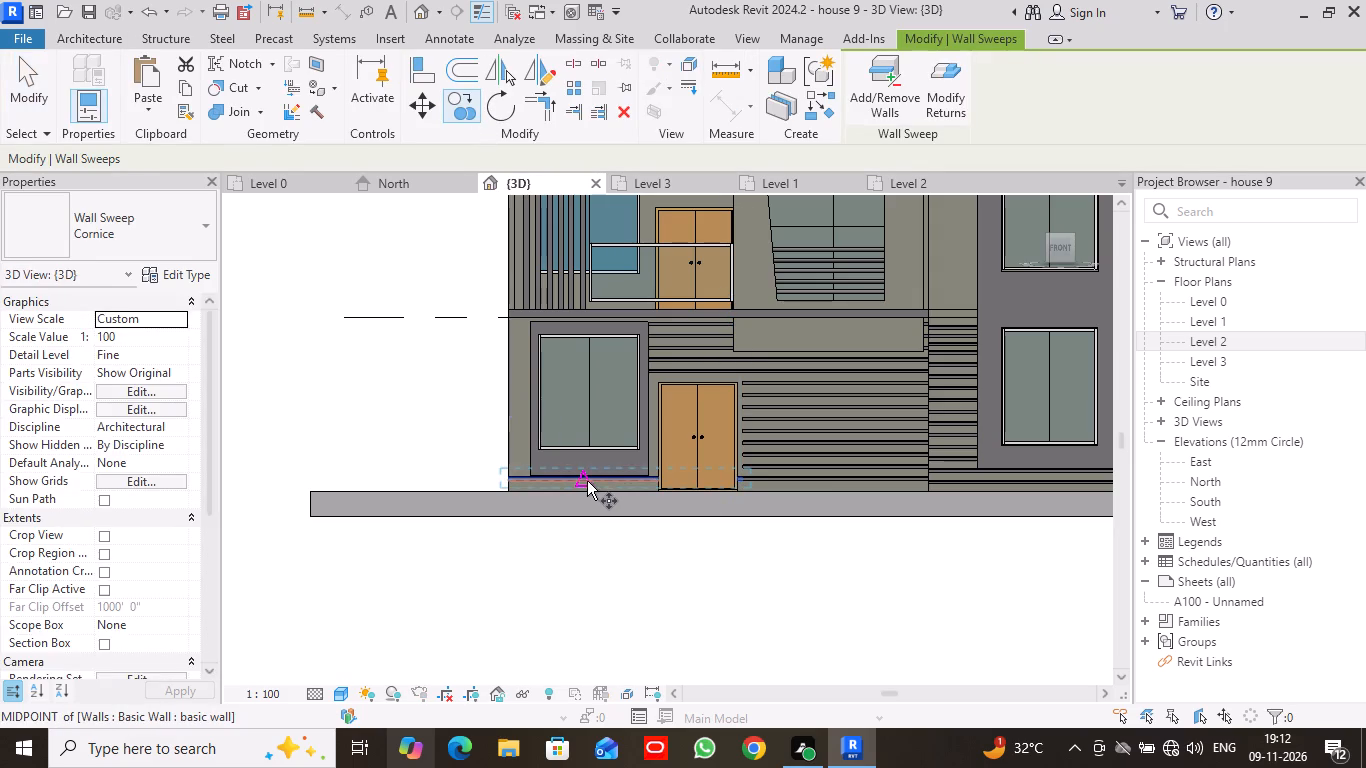
click(585, 471)
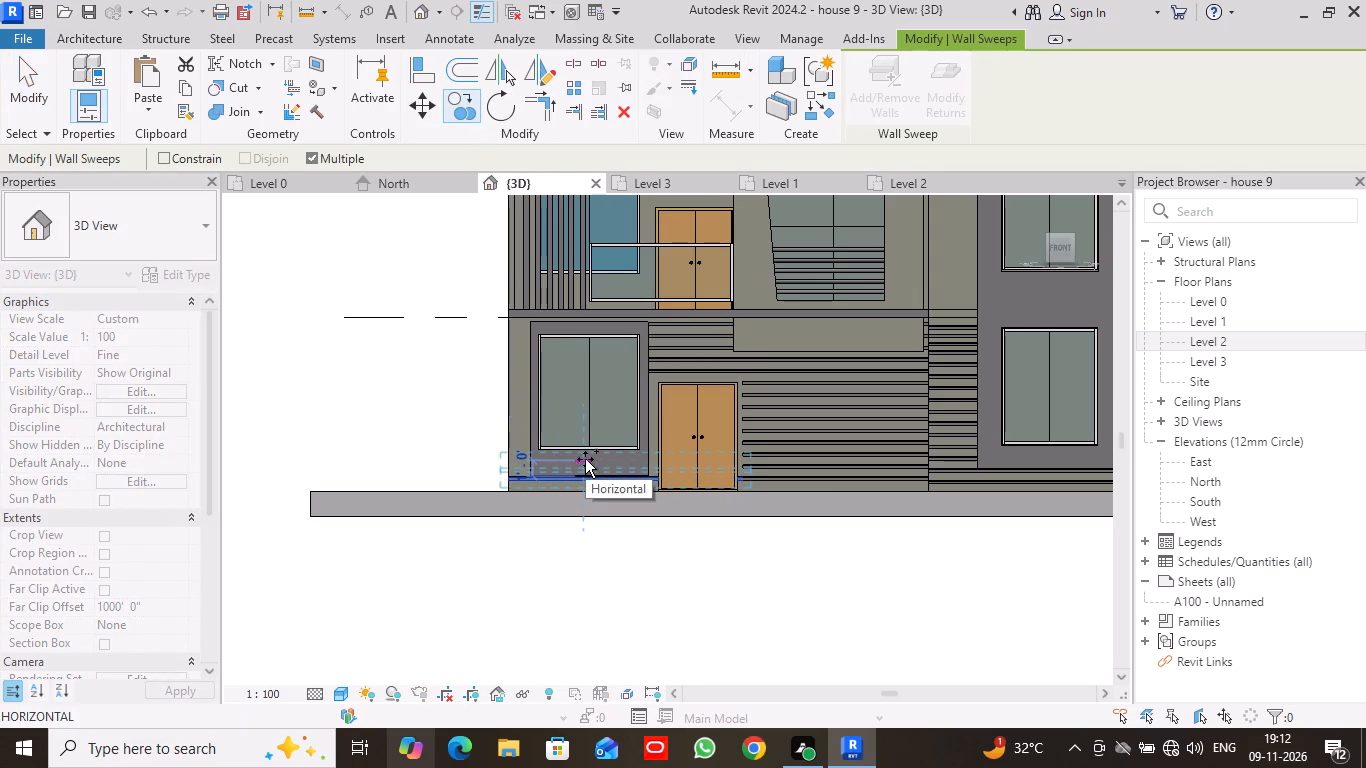
text(9")
key(Return)
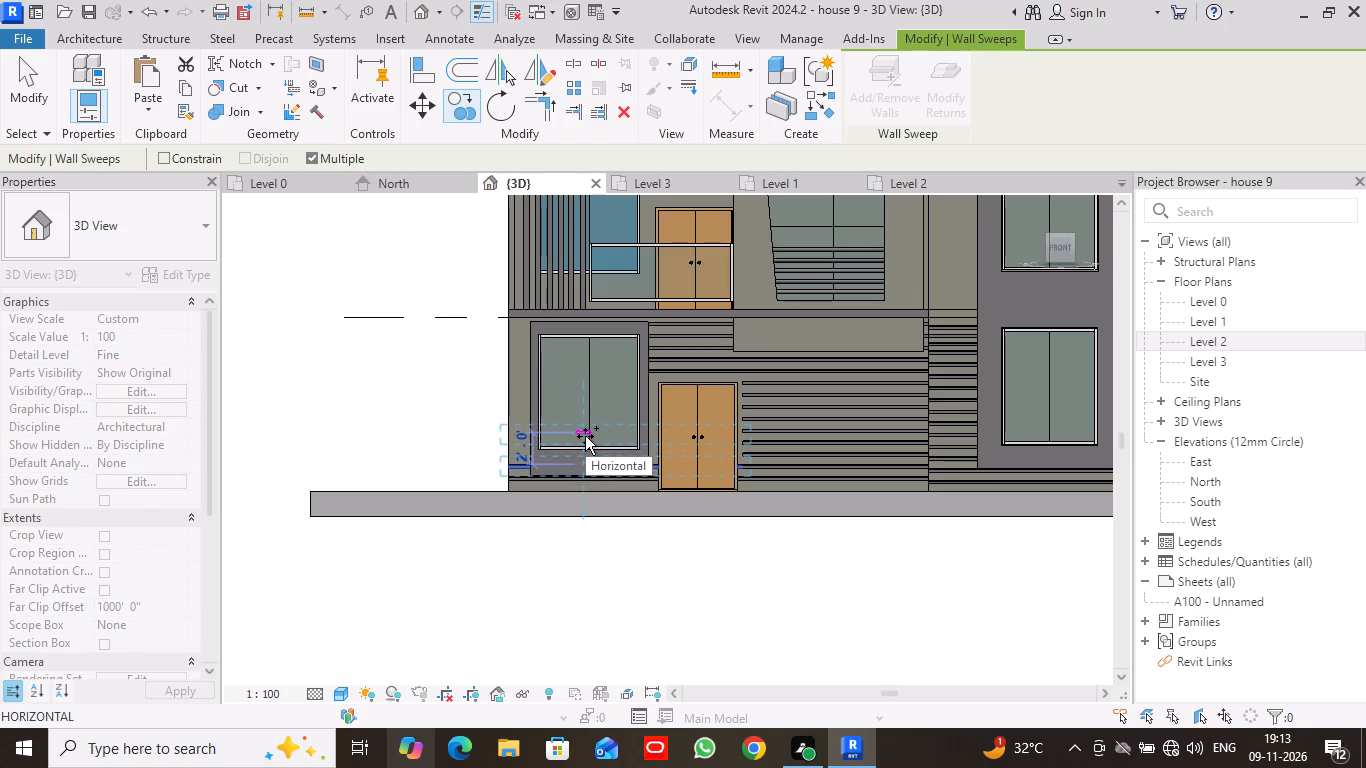
text(9")
key(Return)
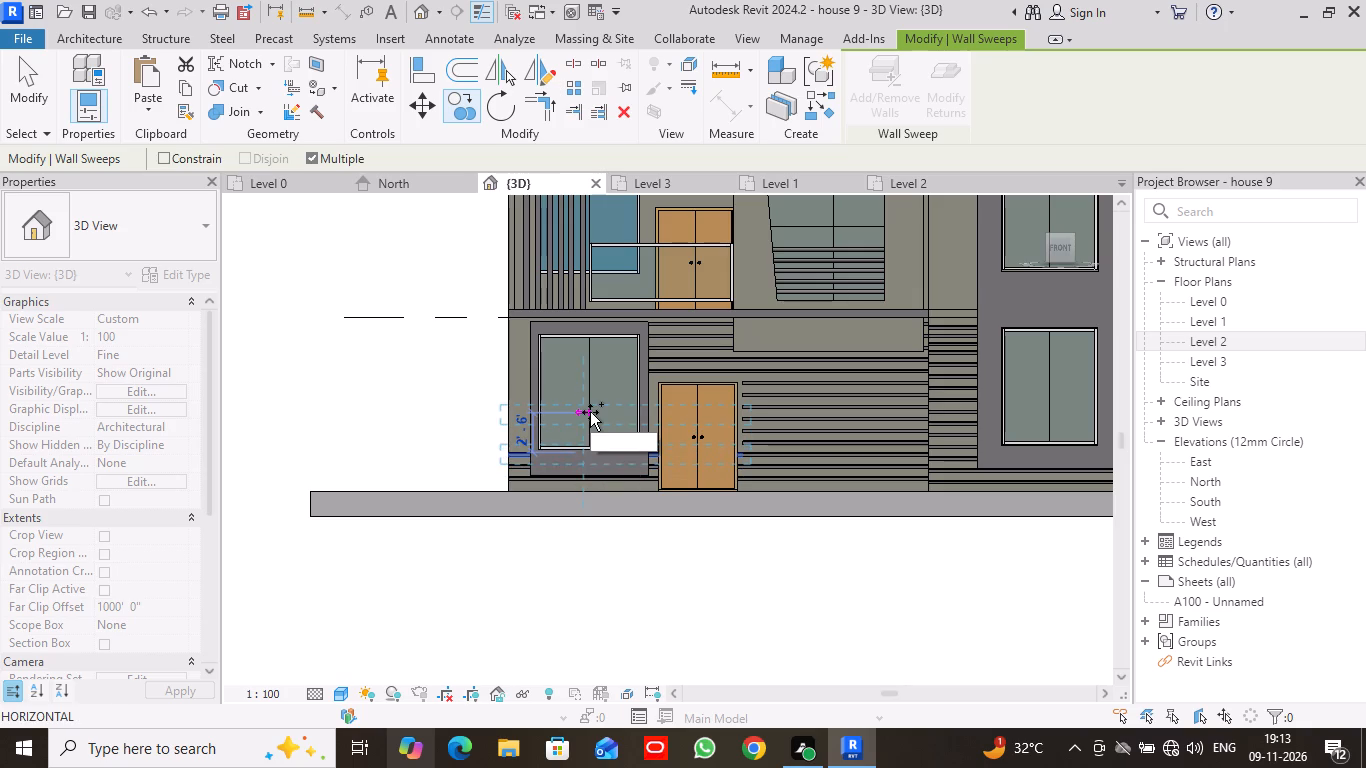
key(9)
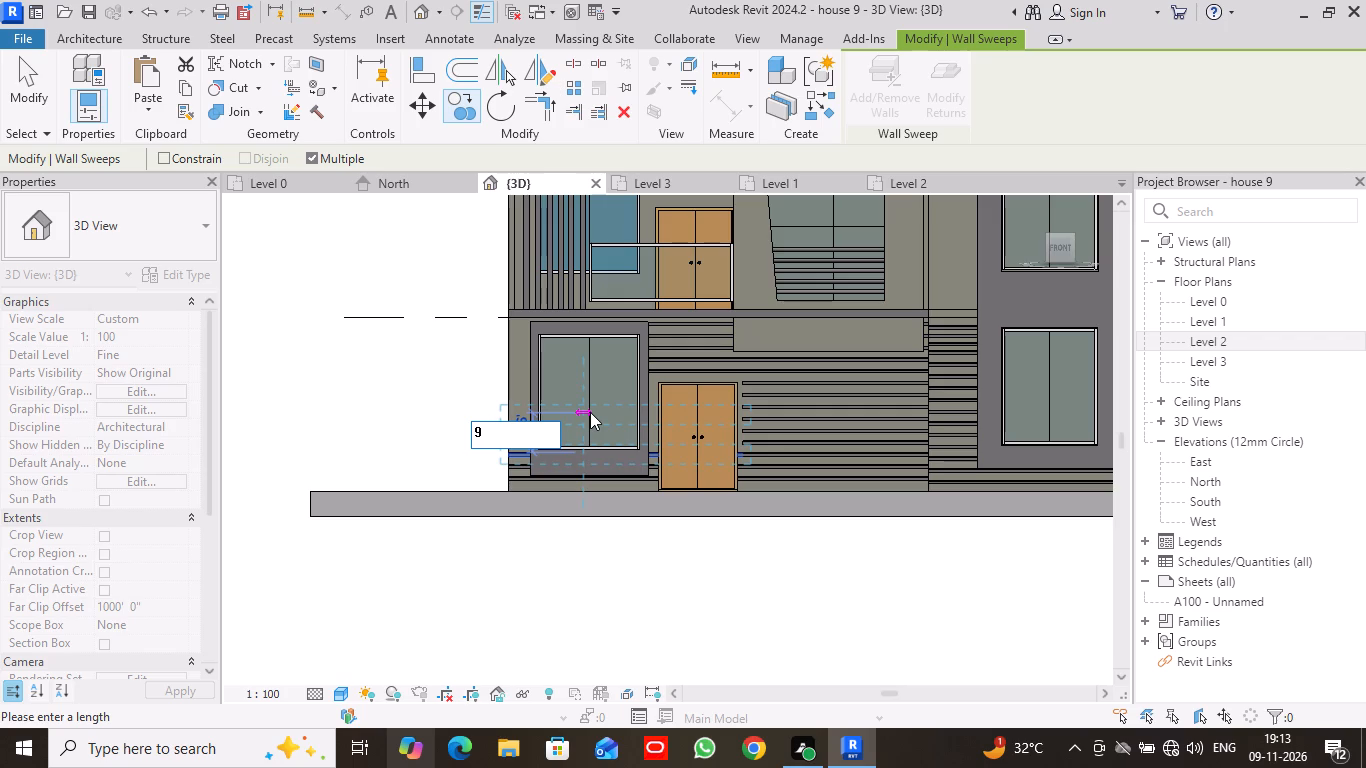
key(shift+quotedbl)
key(Return)
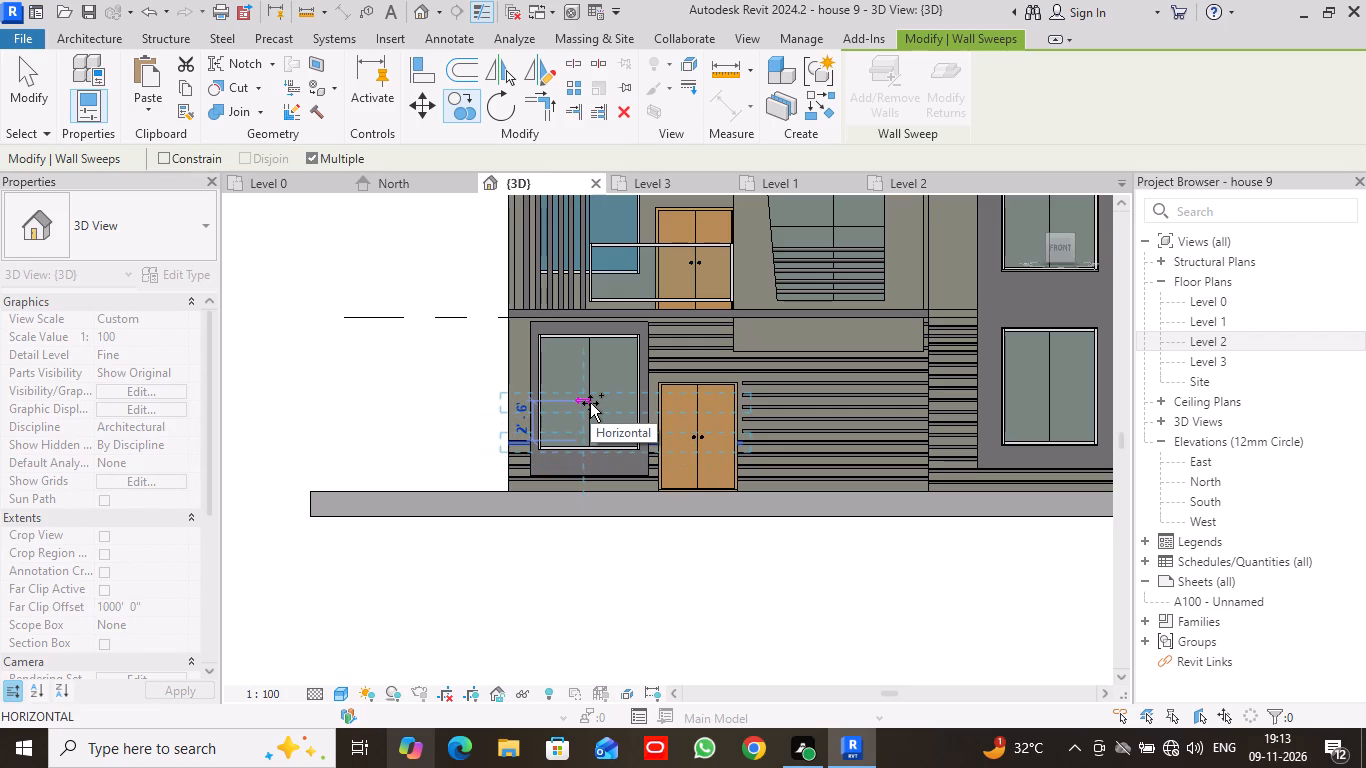
Copy the topmost Cornice sweep on the window wall beside the entrance door upward five more times, 9" each.
text(9")
key(Return)
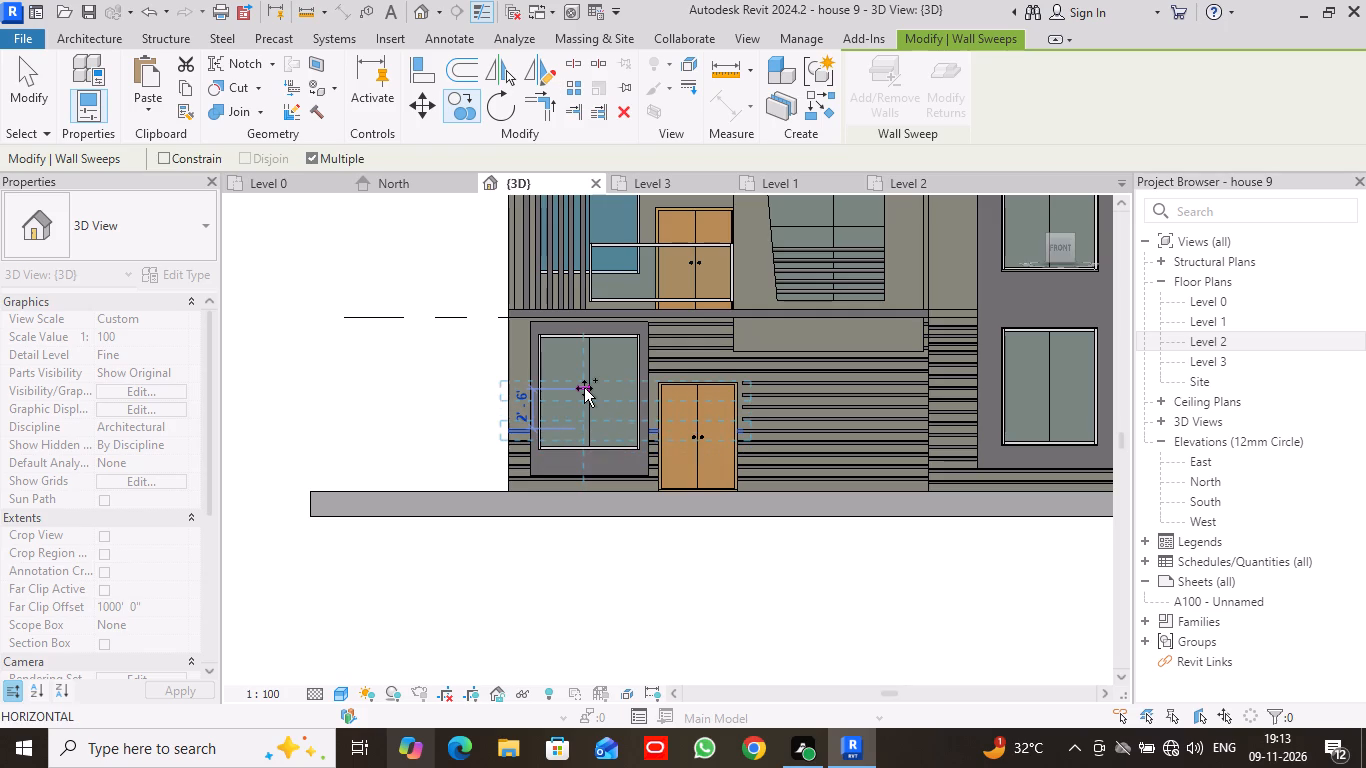
key(9)
key(shift+quotedbl)
key(Return)
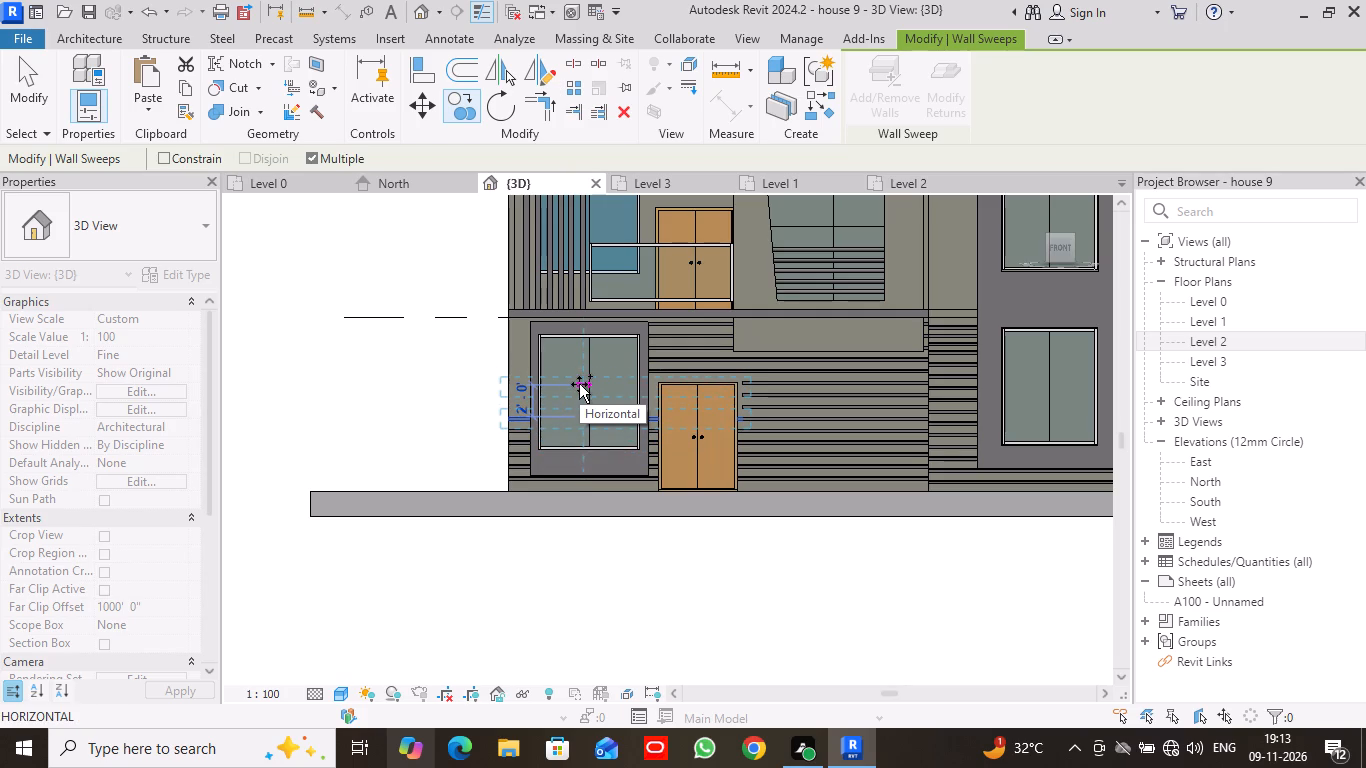
text(9")
key(Return)
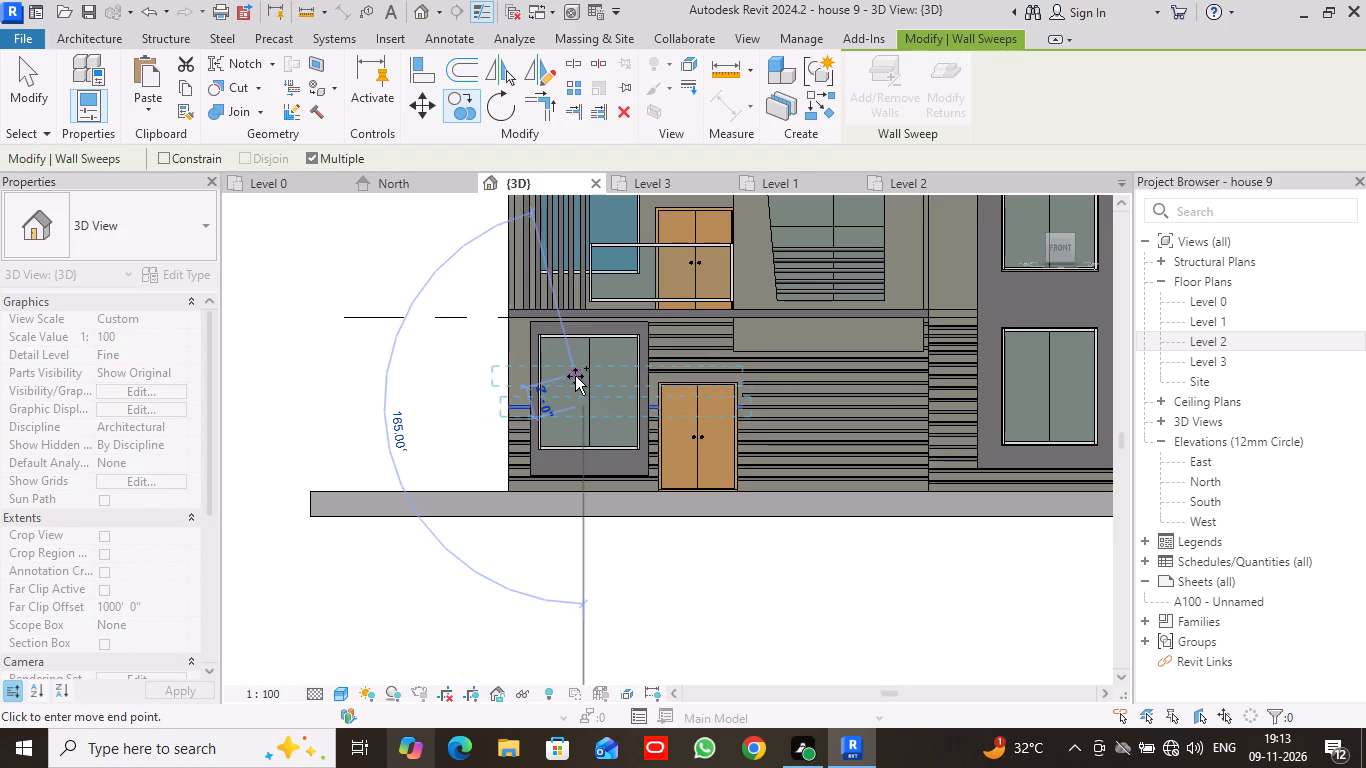
key(9)
key(shift+quotedbl)
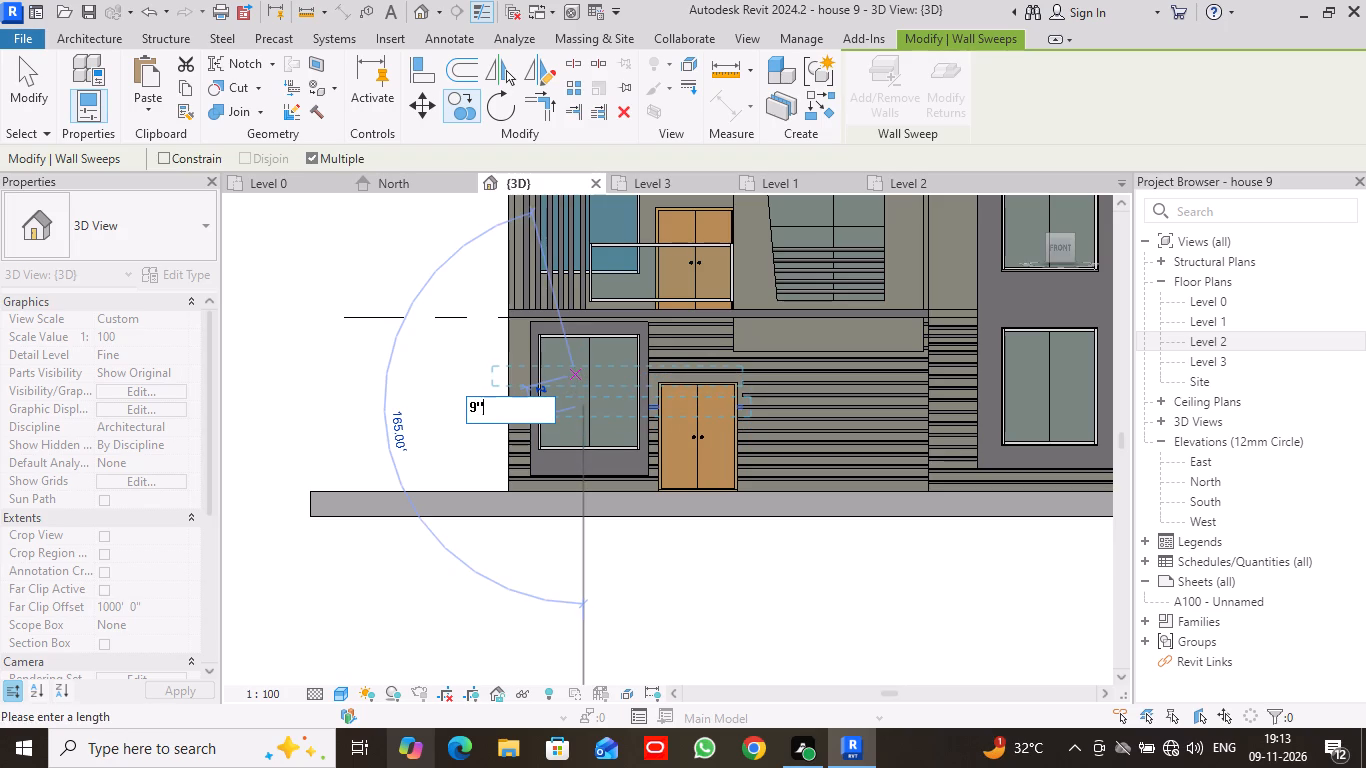
key(Return)
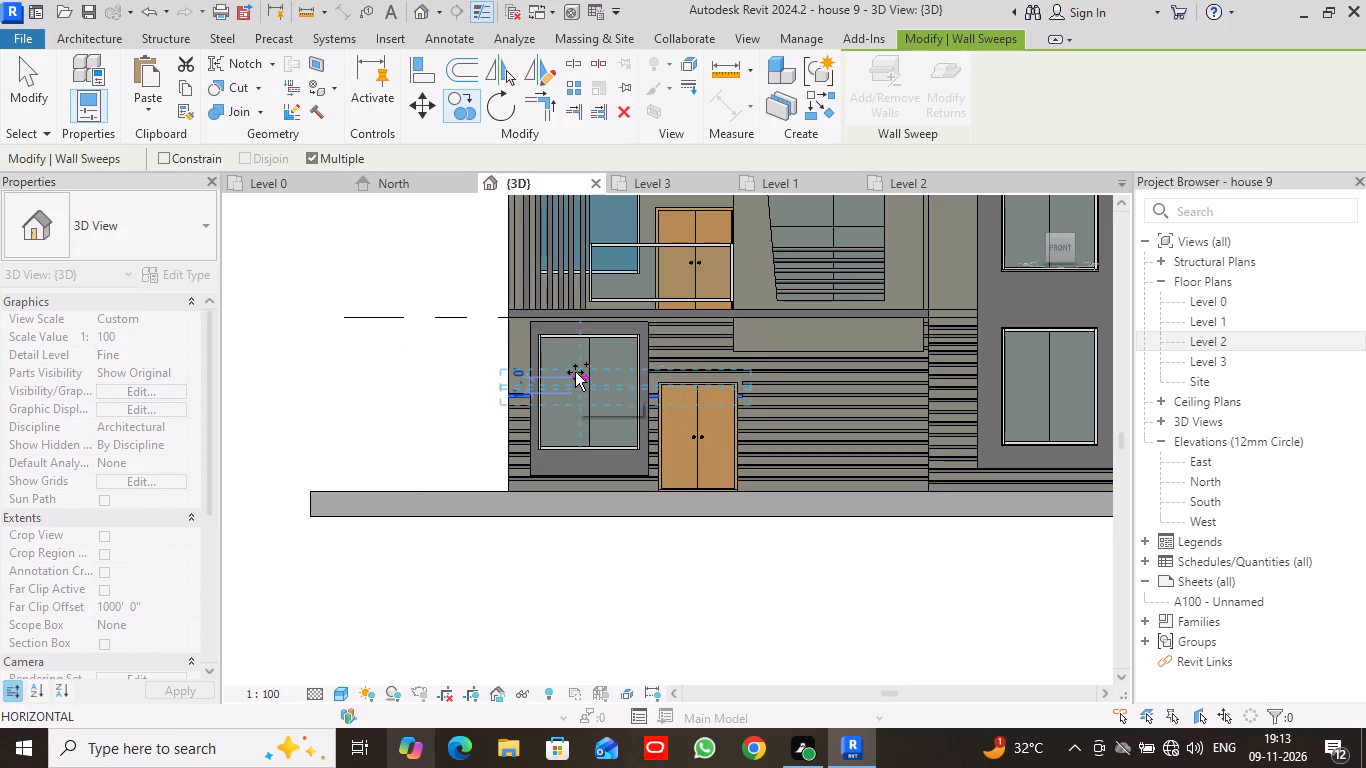
text(9")
key(Return)
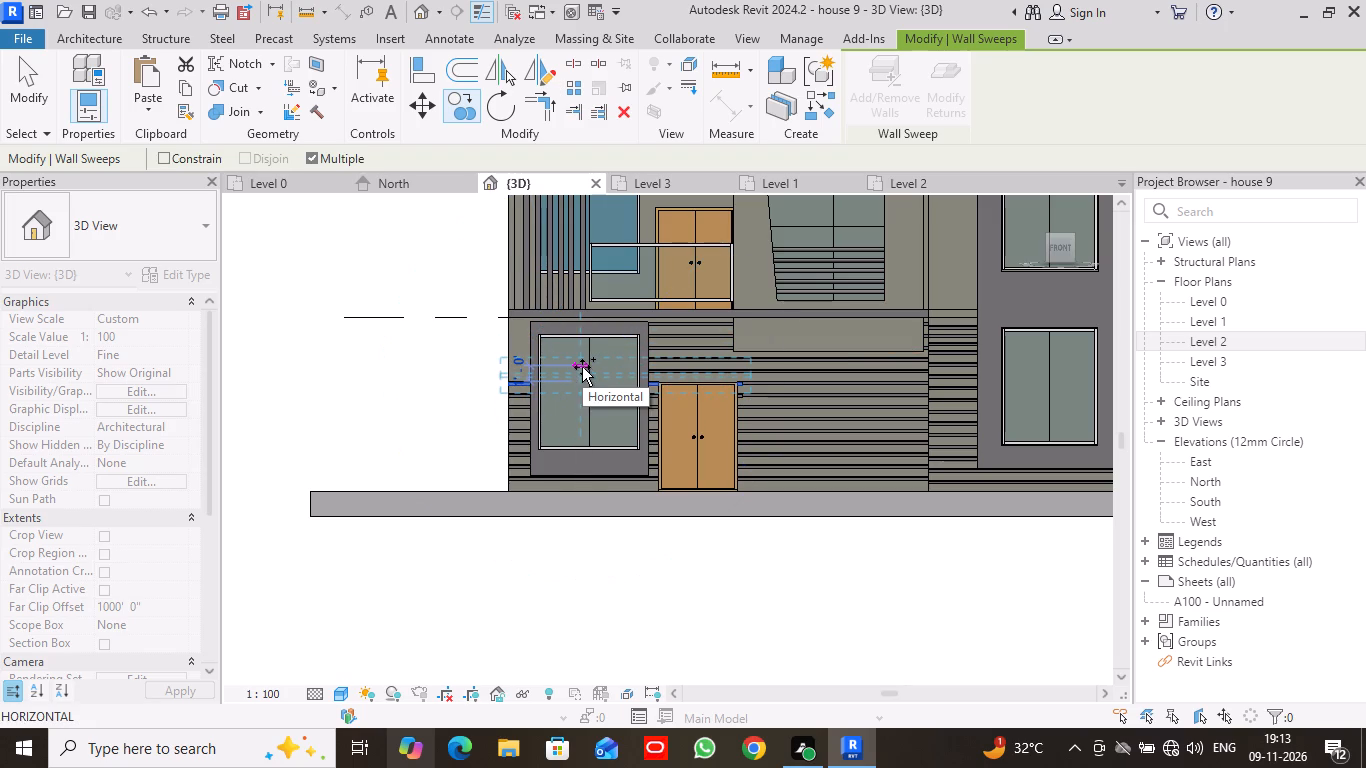
Copy the window wall's topmost Cornice sweep five more times at 9" each, up to just below the first-floor slab, and finish copying.
key(9)
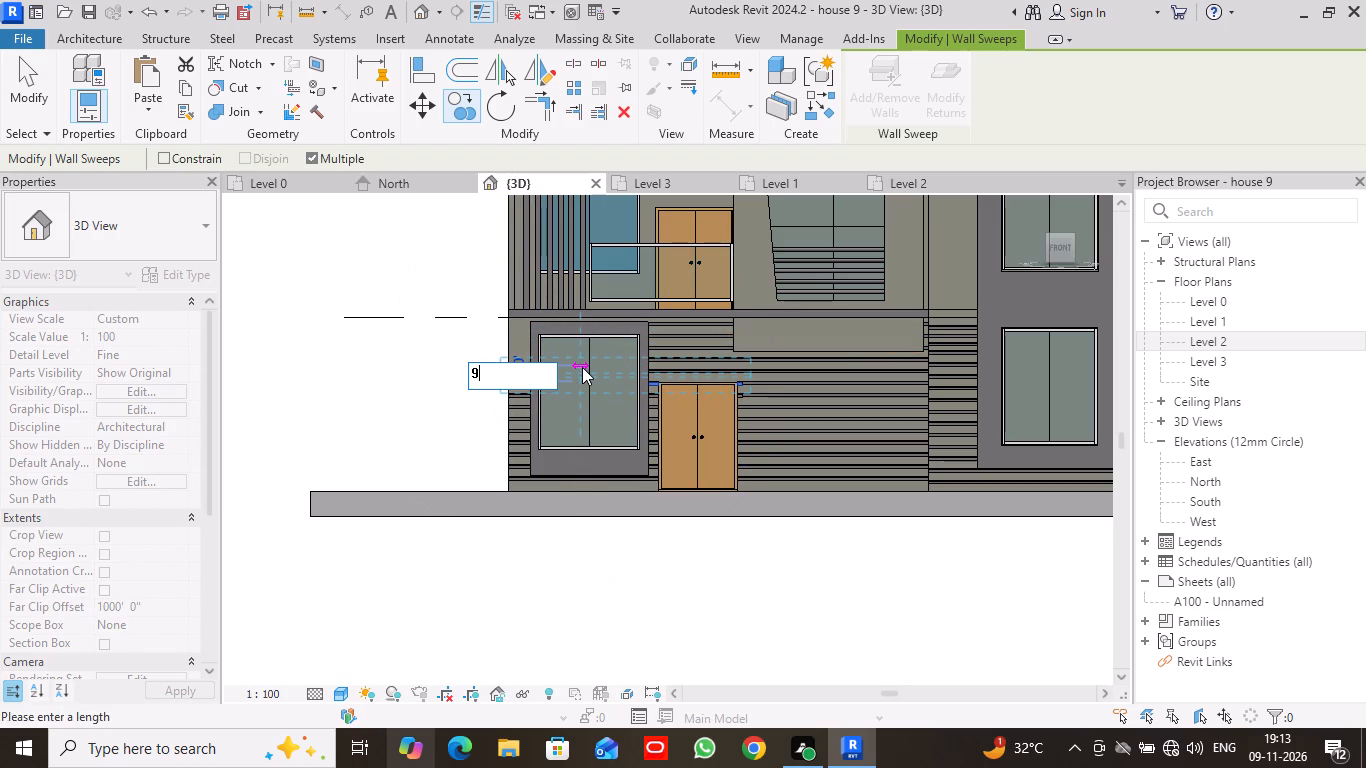
key(shift+quotedbl)
key(Return)
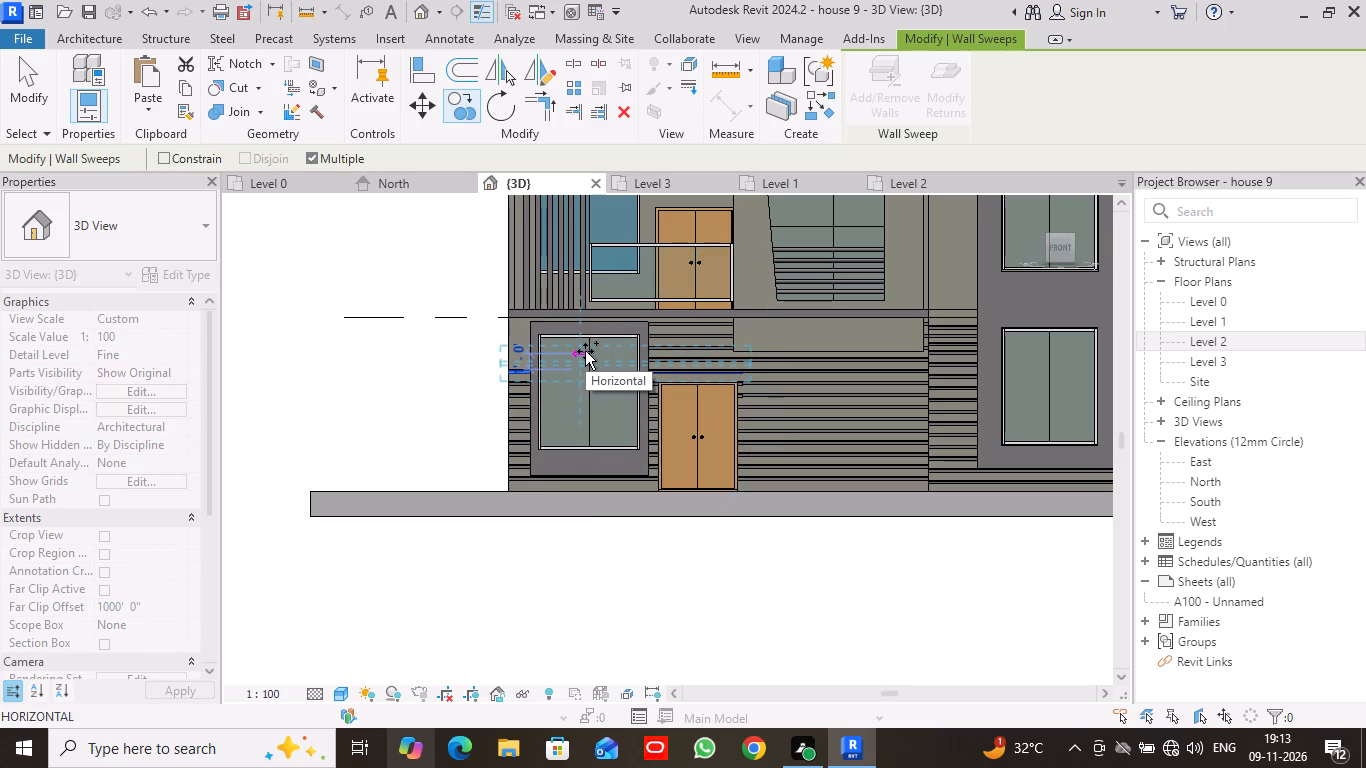
text(9")
key(Return)
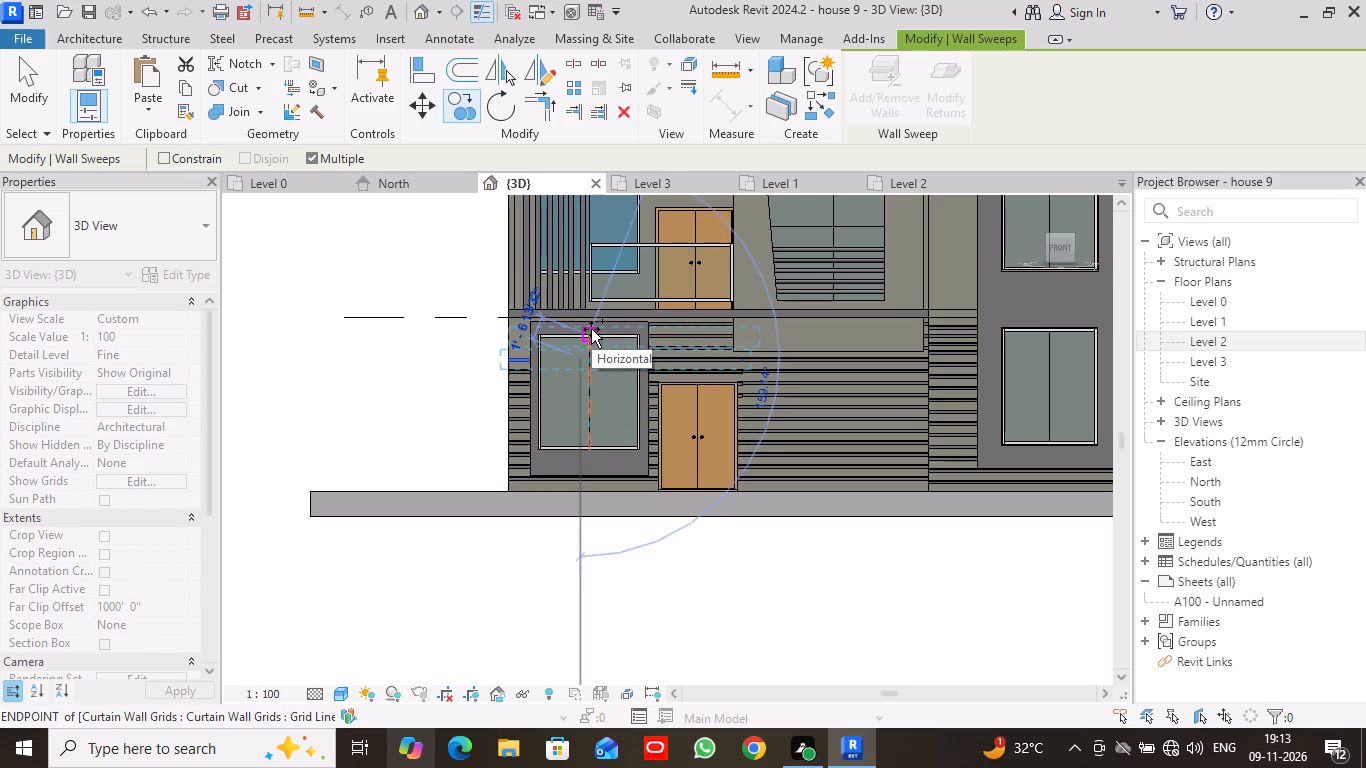
key(9)
key(shift+quotedbl)
key(Return)
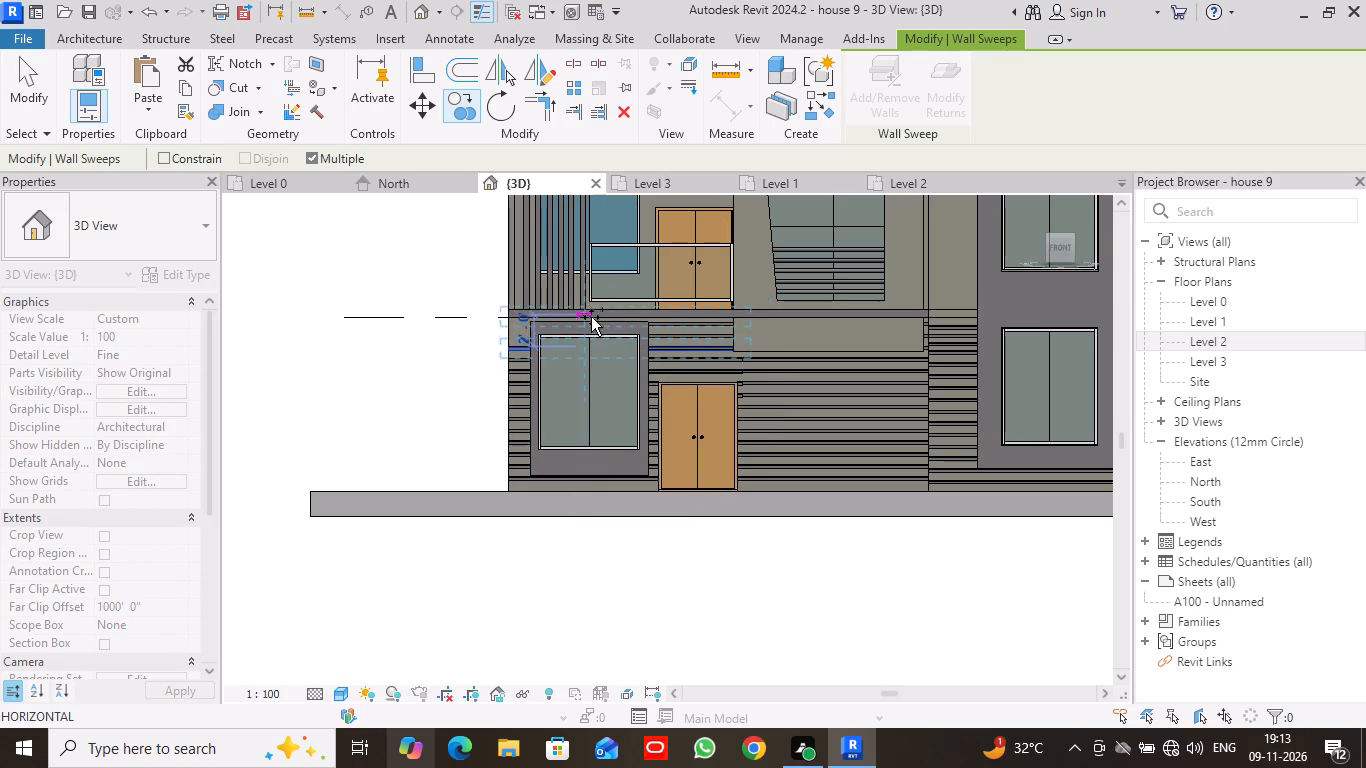
text(9")
key(Return)
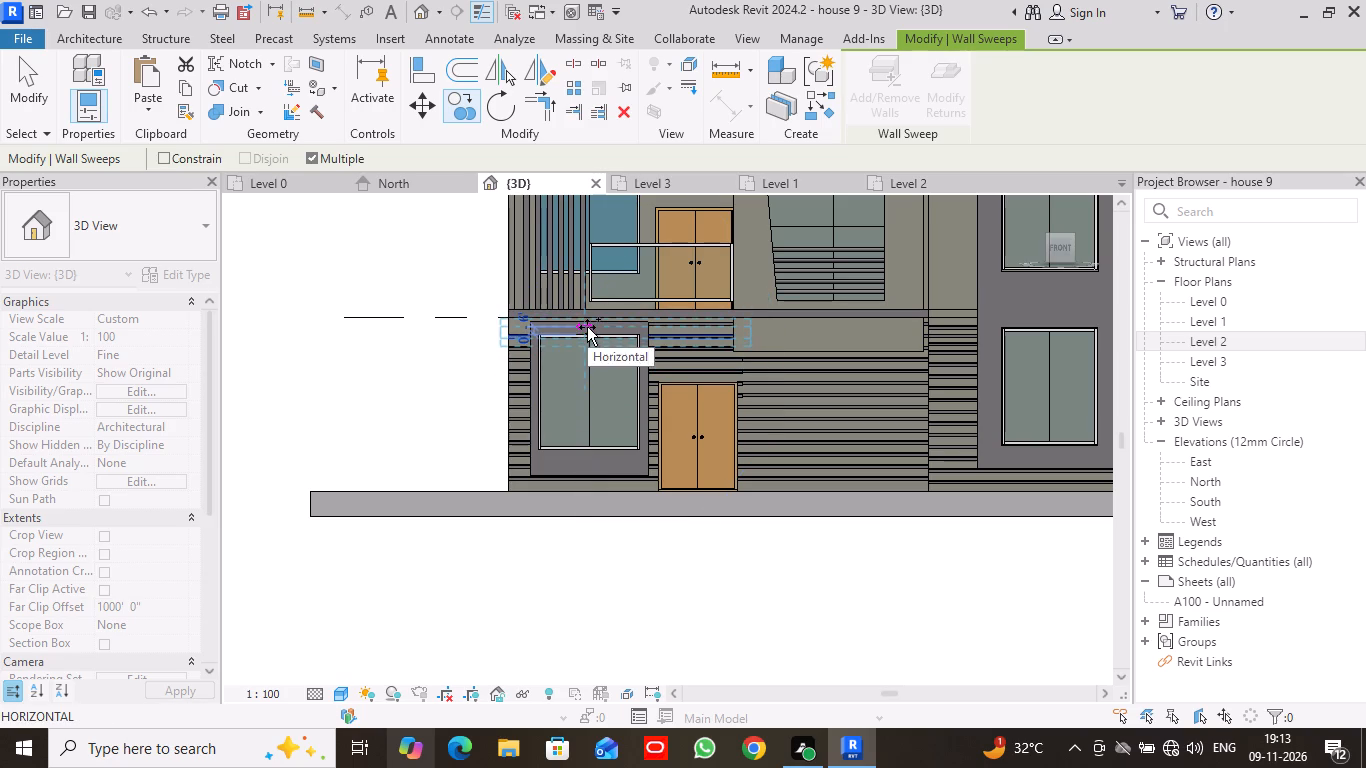
text(9")
key(Return)
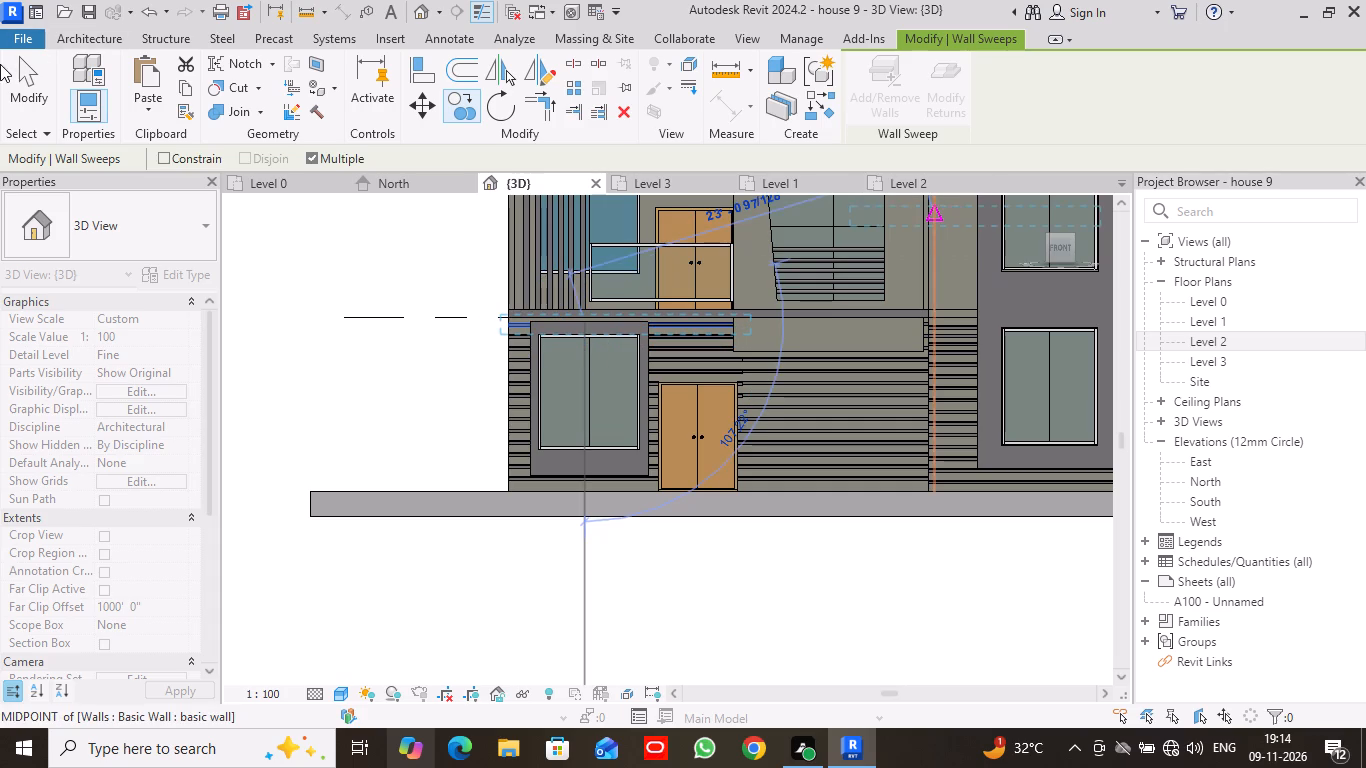
click(26, 74)
Examine the base of the wall beside the entrance door and its Cornice sweeps, where it meets the tall-window wall.
scroll(492, 361, down, 3)
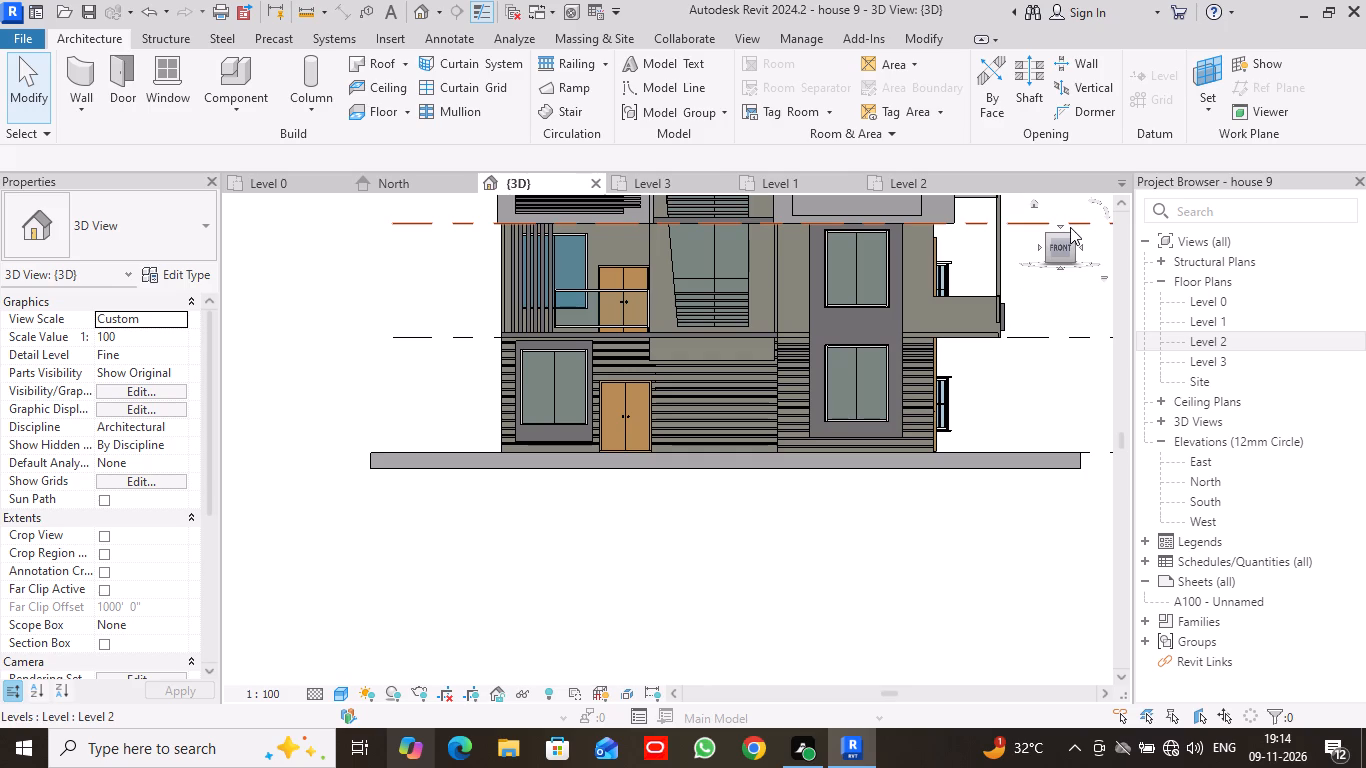
drag(1073, 236, 1025, 253)
scroll(806, 438, up, 8)
scroll(669, 456, down, 1)
scroll(669, 456, up, 6)
scroll(673, 427, down, 2)
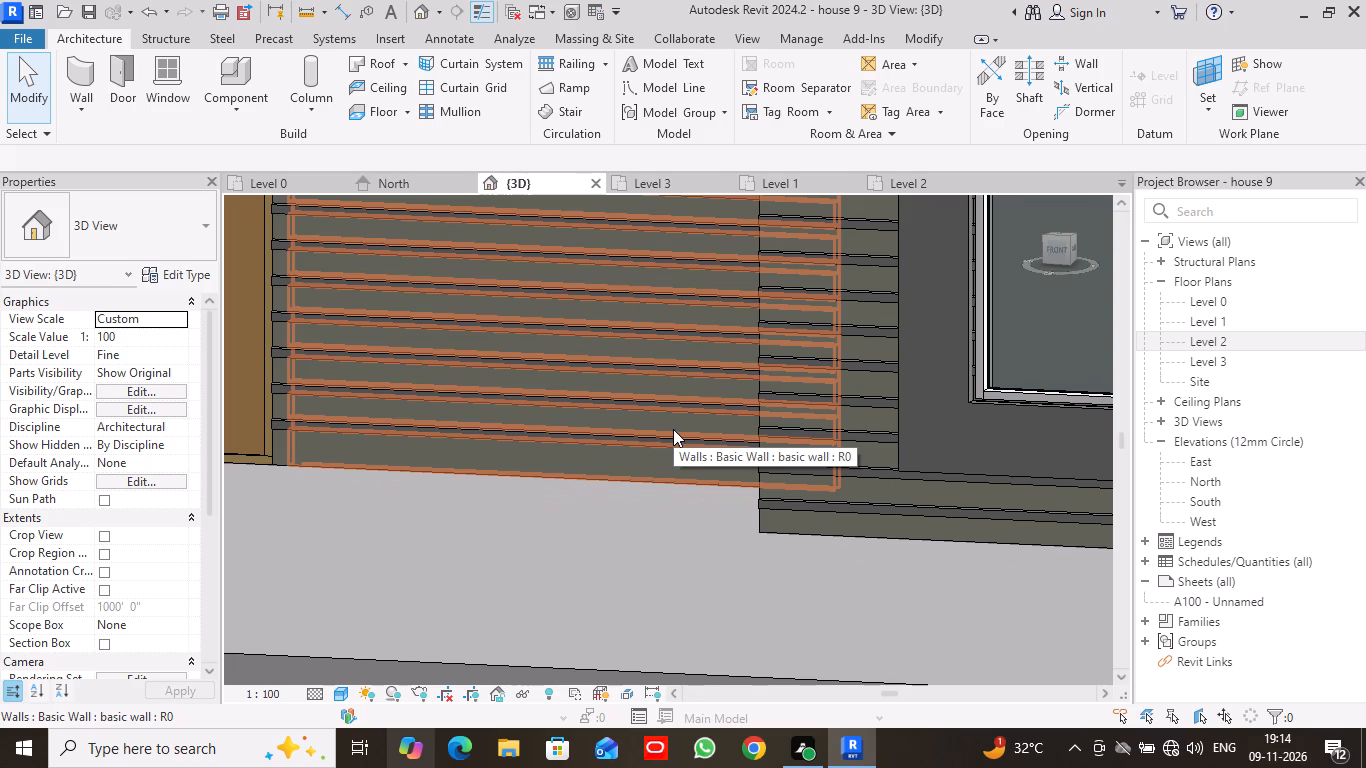
click(674, 429)
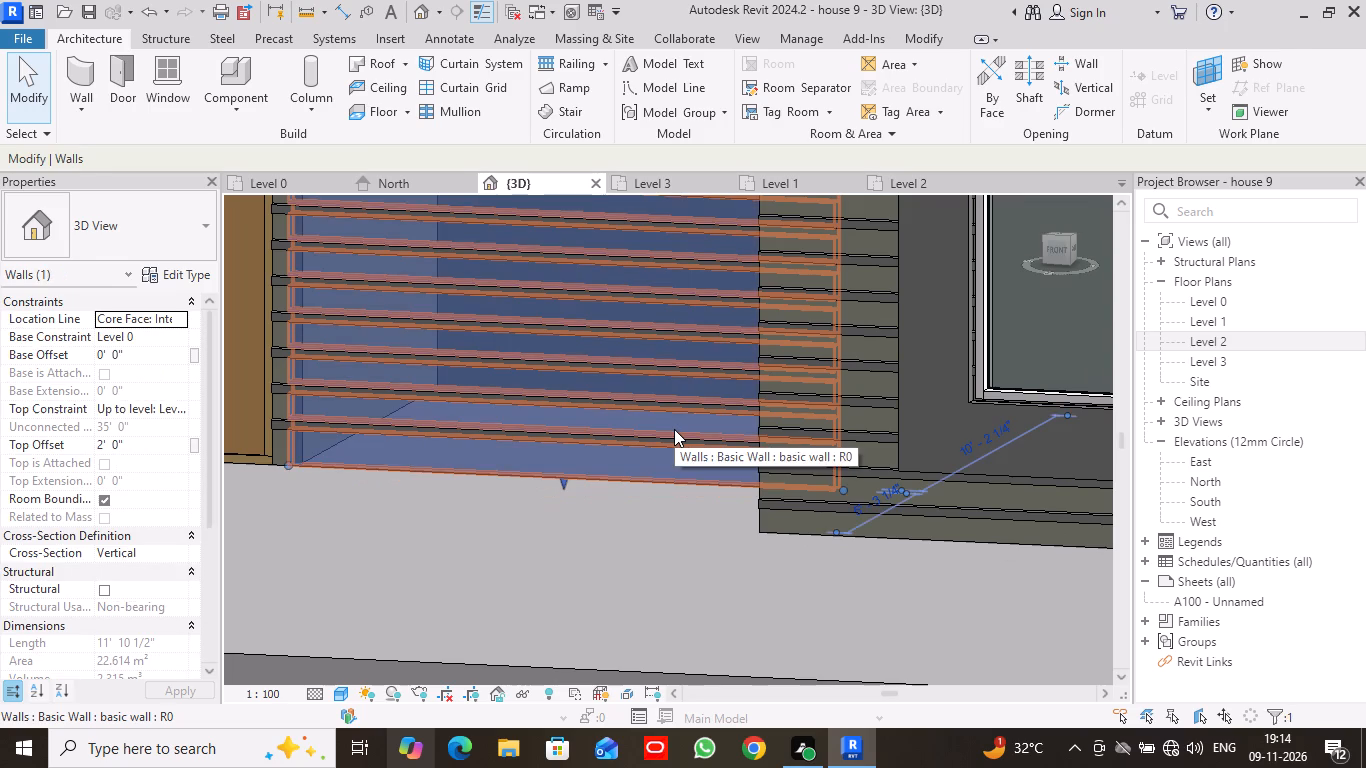
click(674, 429)
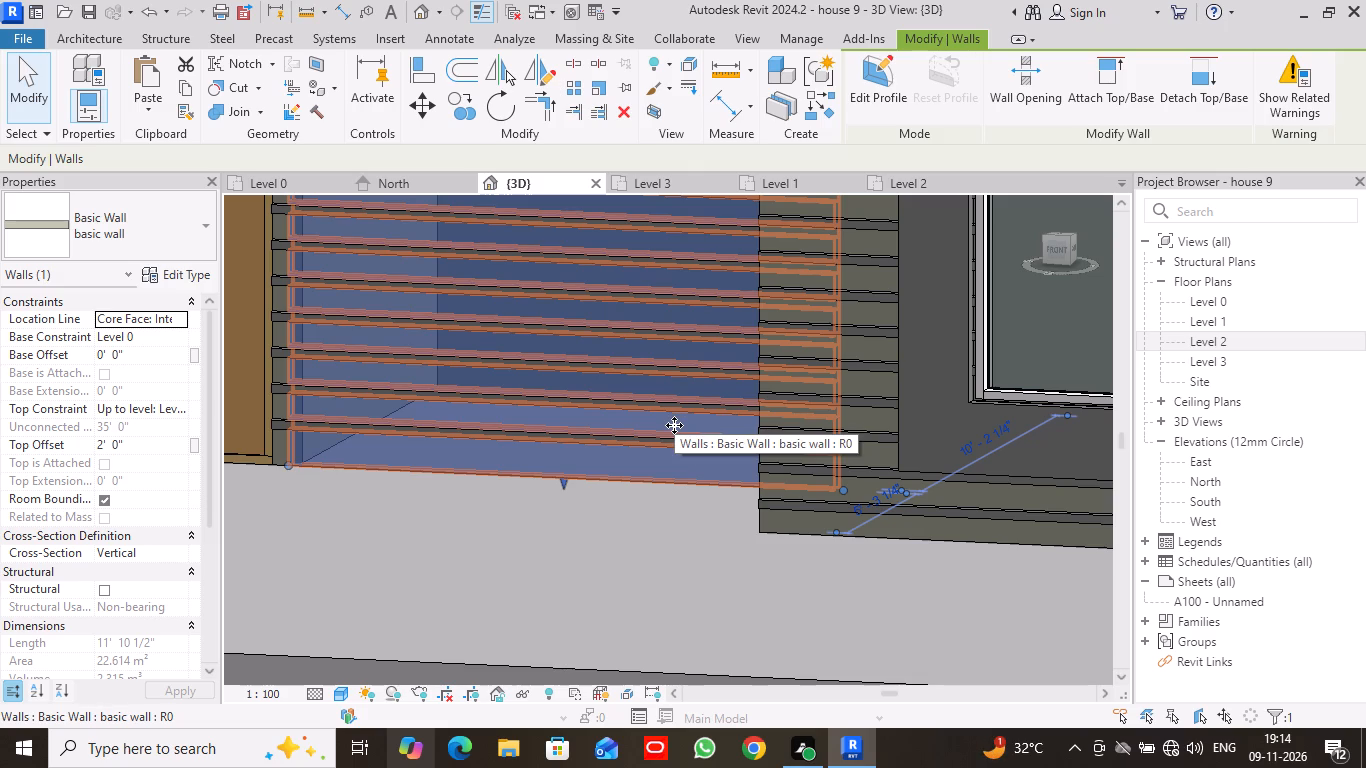
scroll(674, 425, down, 10)
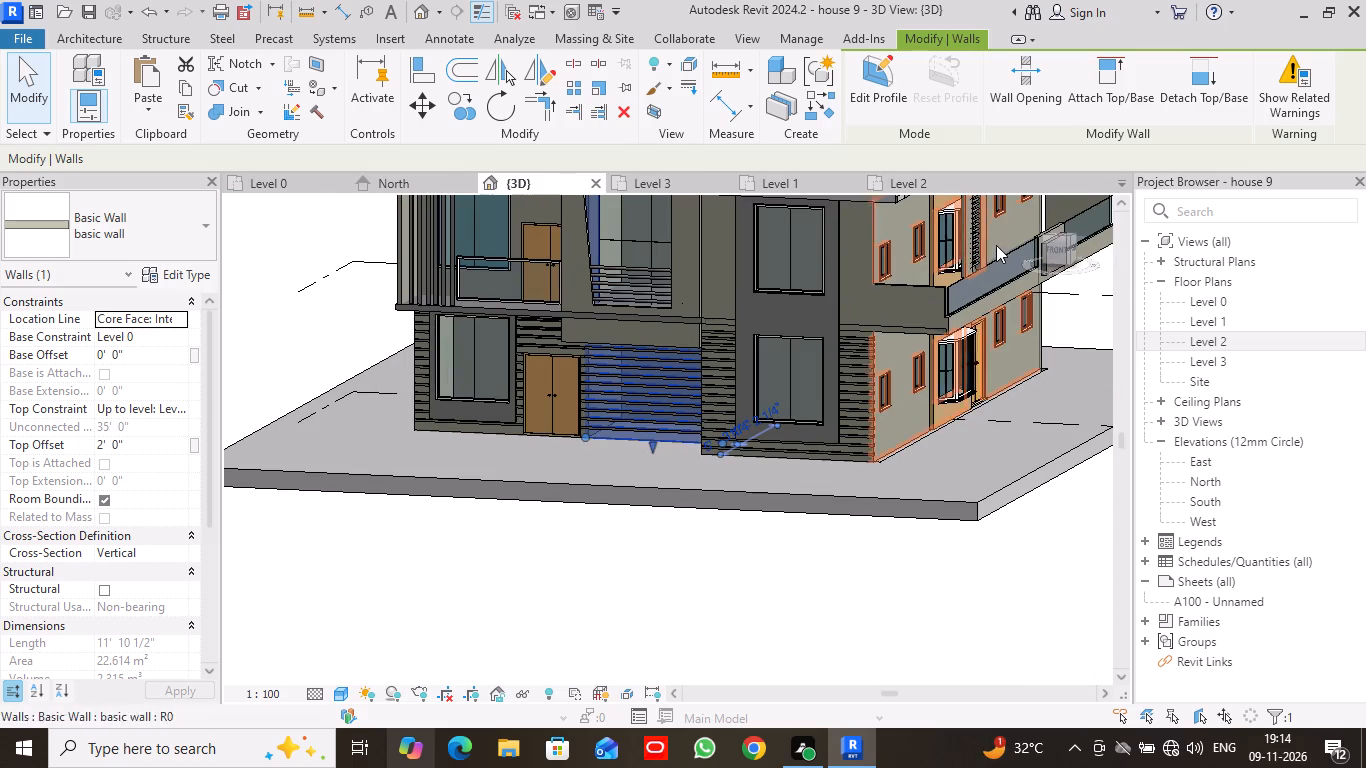
Copy the tall-window wall's topmost Cornice sweep upward three times at 9" each, past the first-floor slab, using multiple copy in front view.
click(1058, 251)
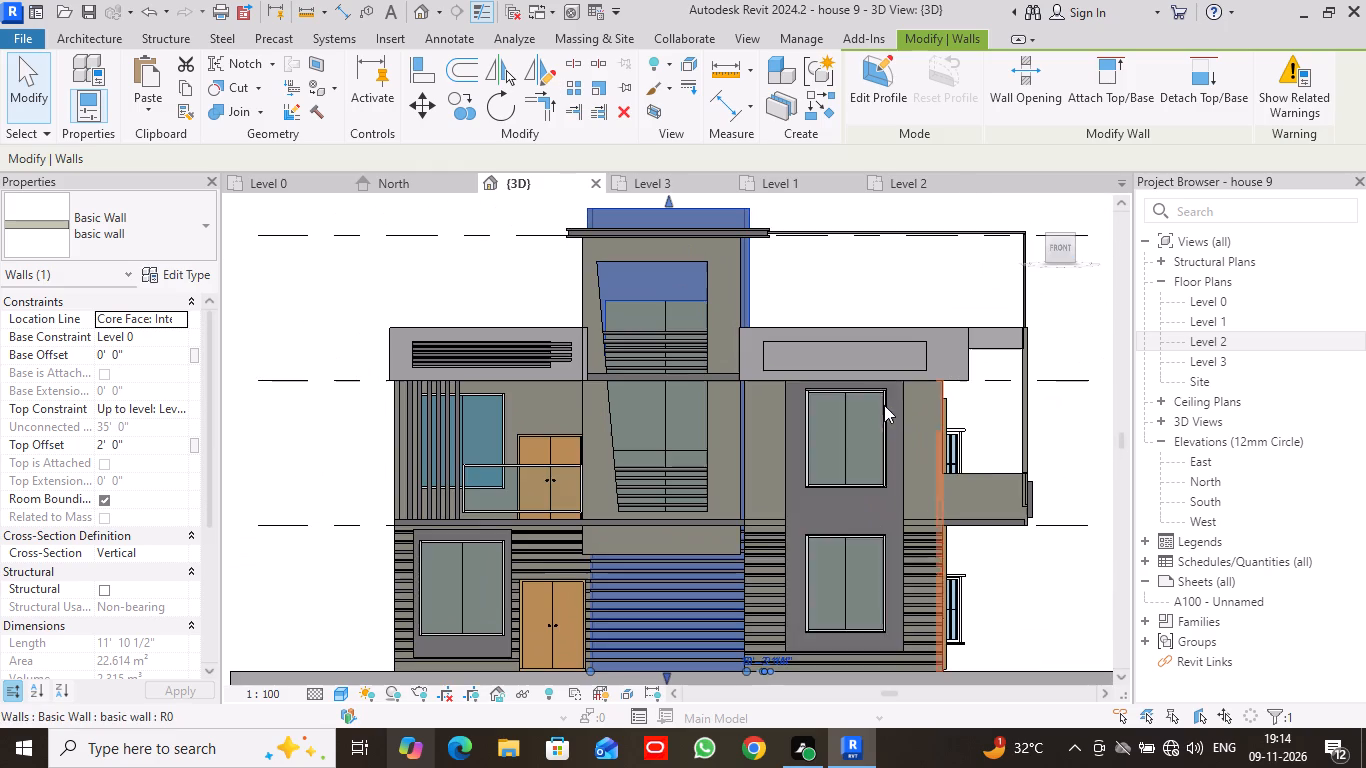
middle_drag(916, 474, 829, 449)
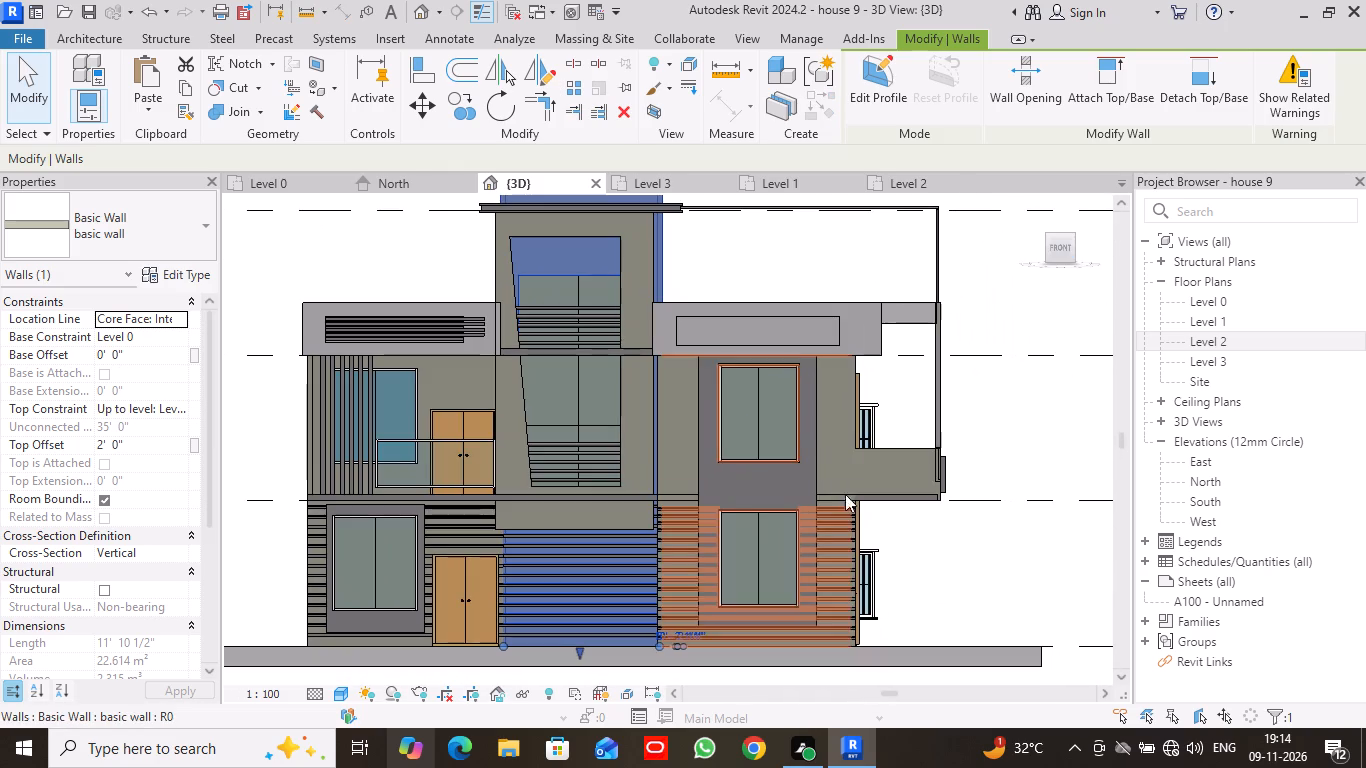
scroll(857, 483, up, 3)
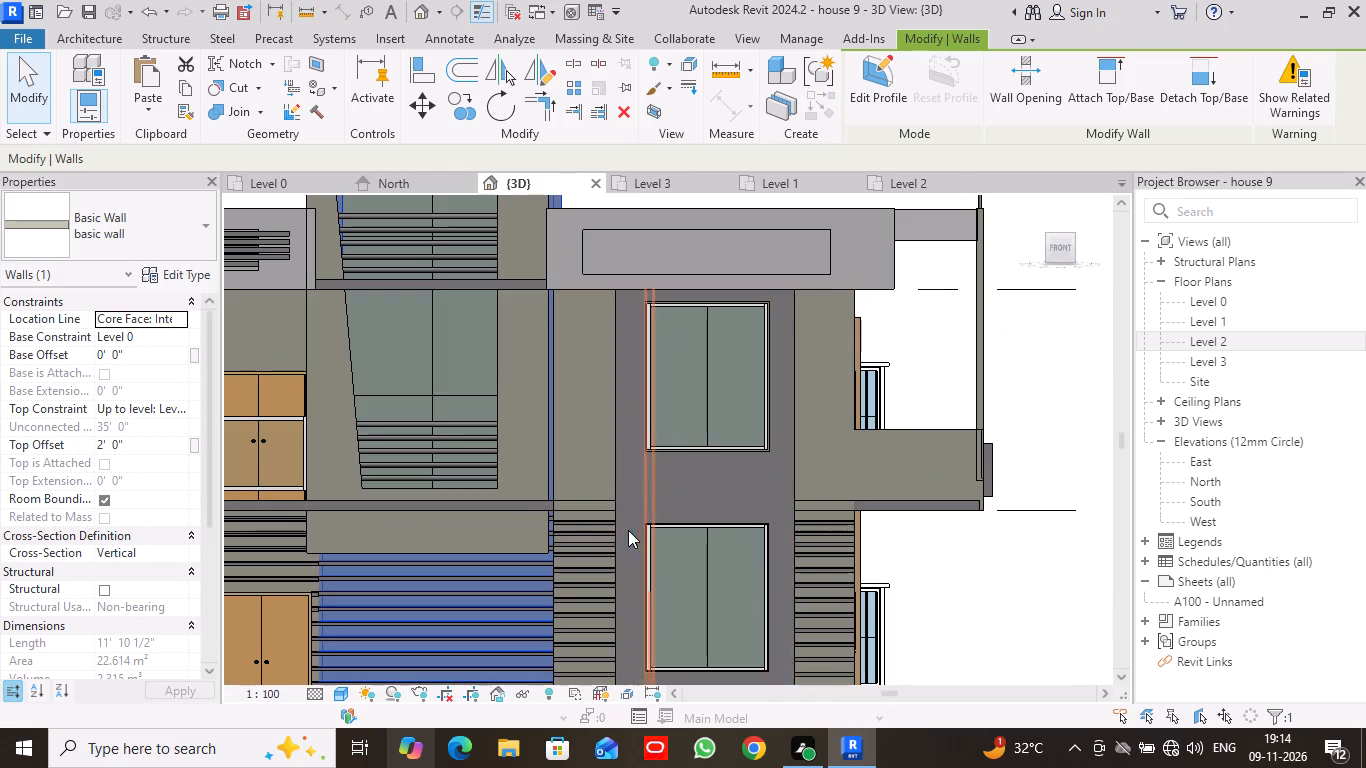
click(595, 521)
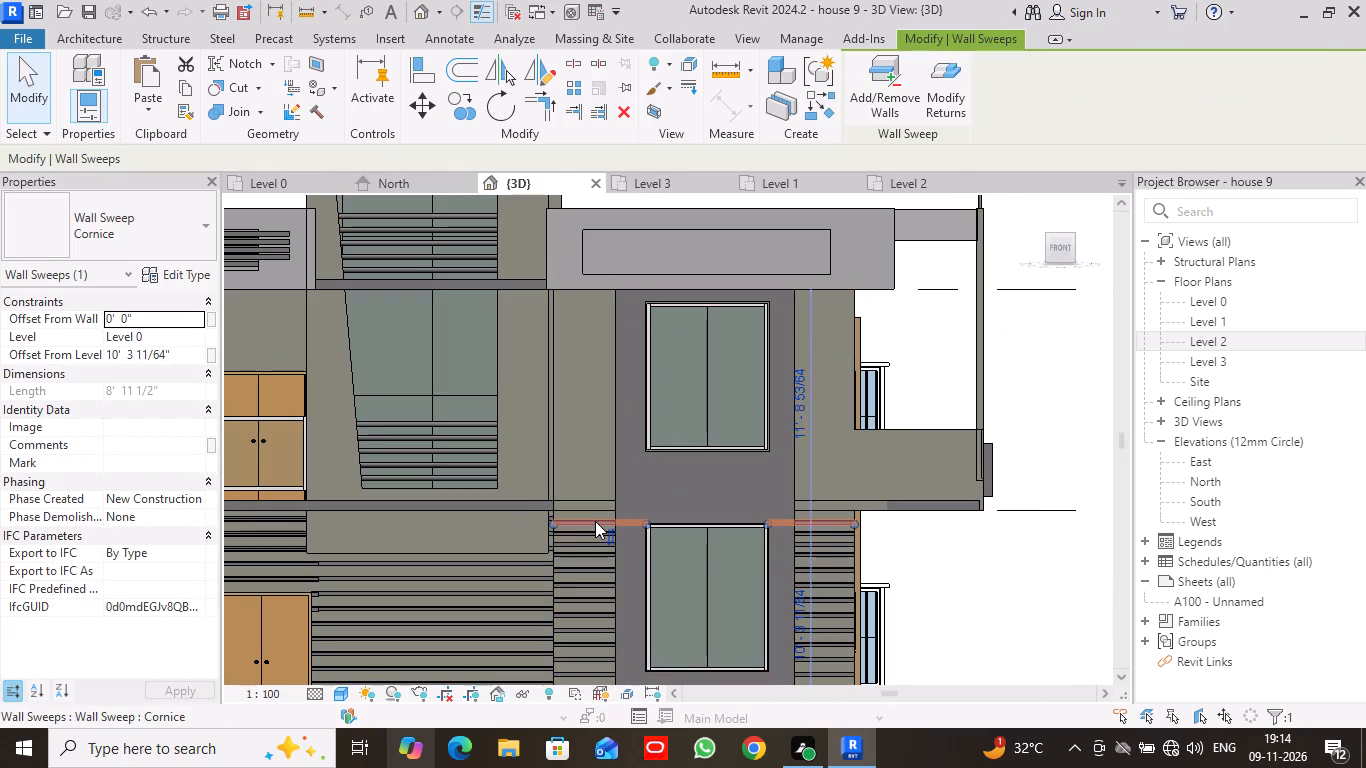
click(469, 103)
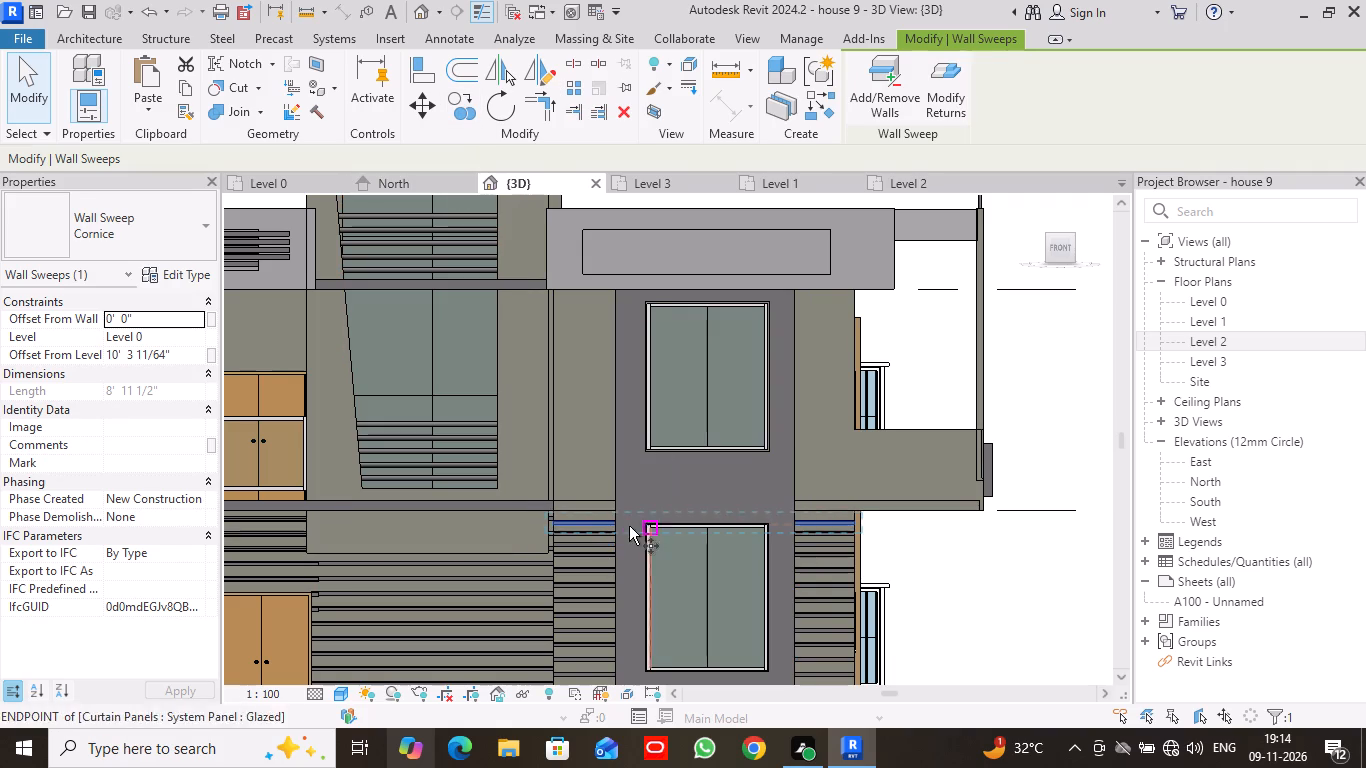
click(714, 509)
text(9")
key(Return)
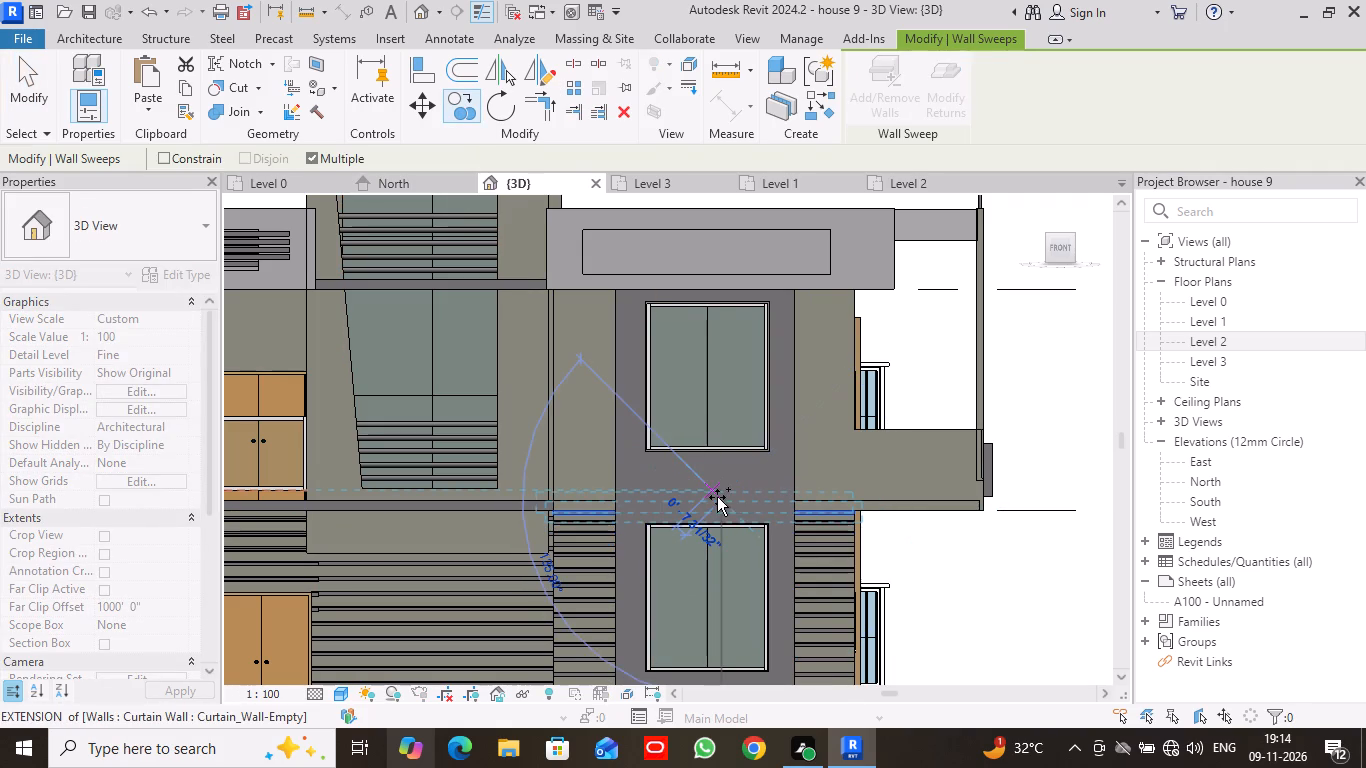
text(9")
key(Return)
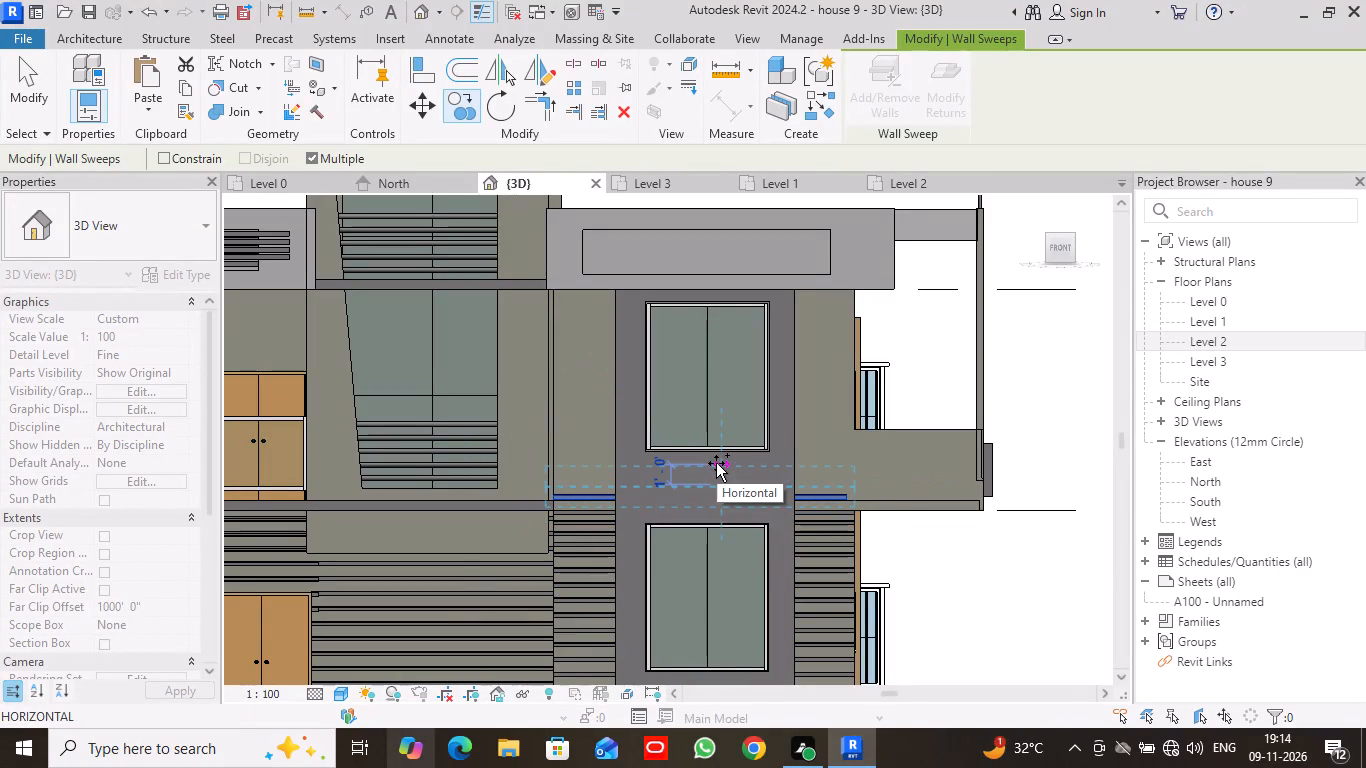
text(9")
key(Return)
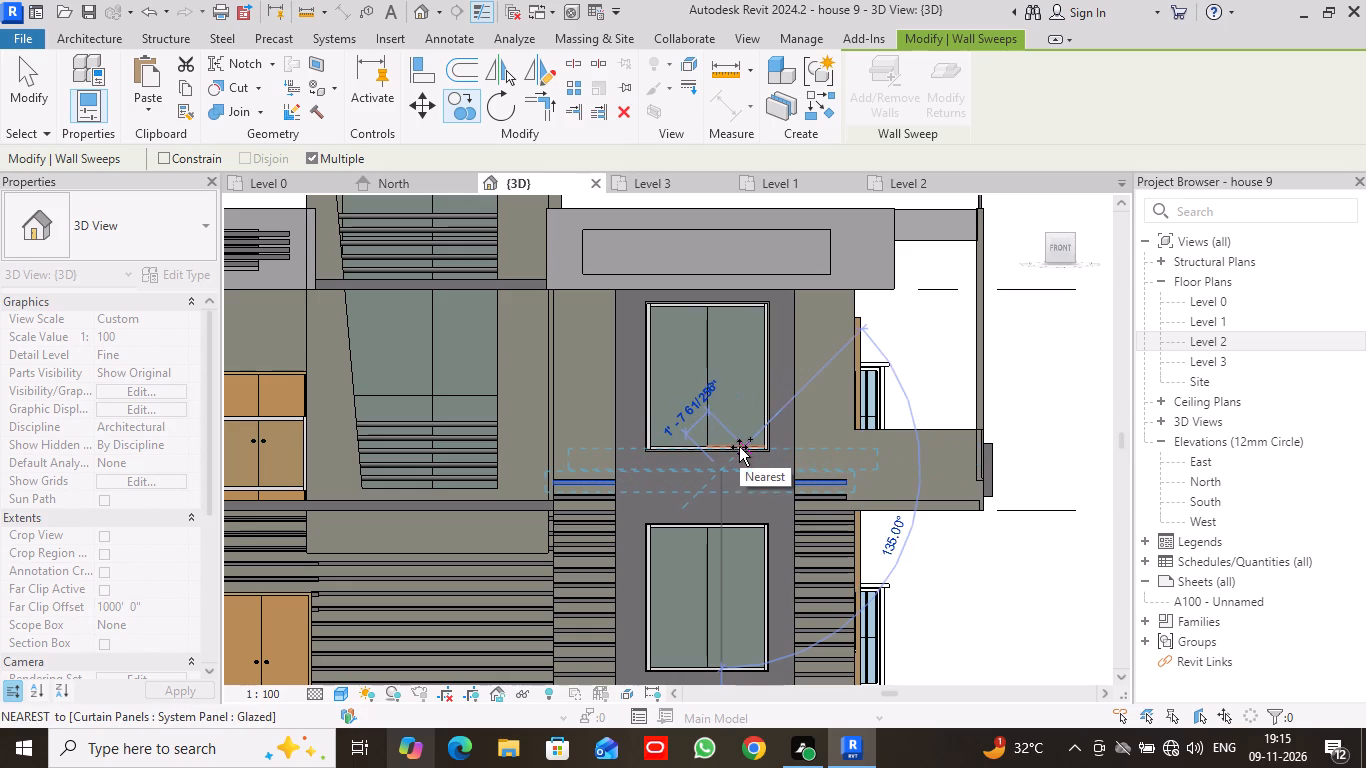
Copy the tall-window wall's topmost Cornice sweep upward three more times at 9" each, up beside the base of the first-floor window.
text(9")
key(Return)
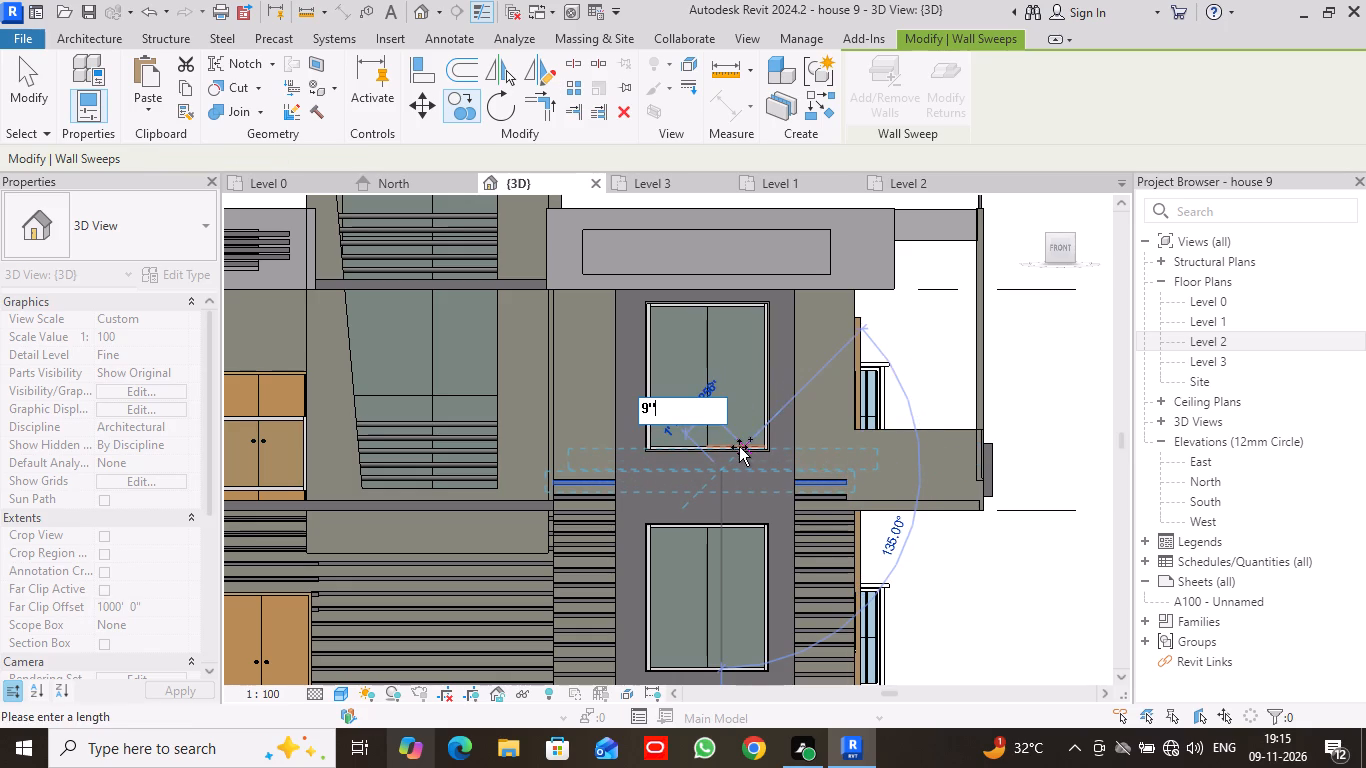
text(9")
key(Return)
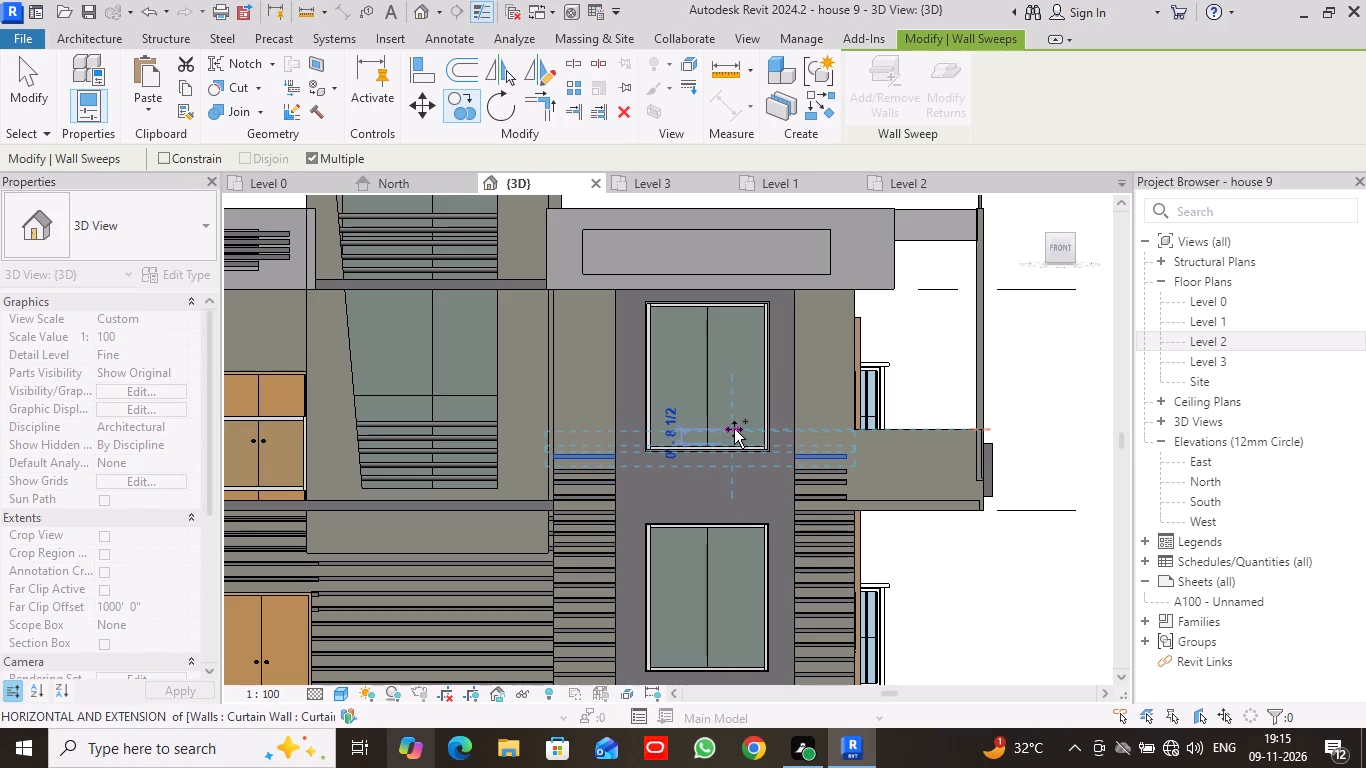
key(9)
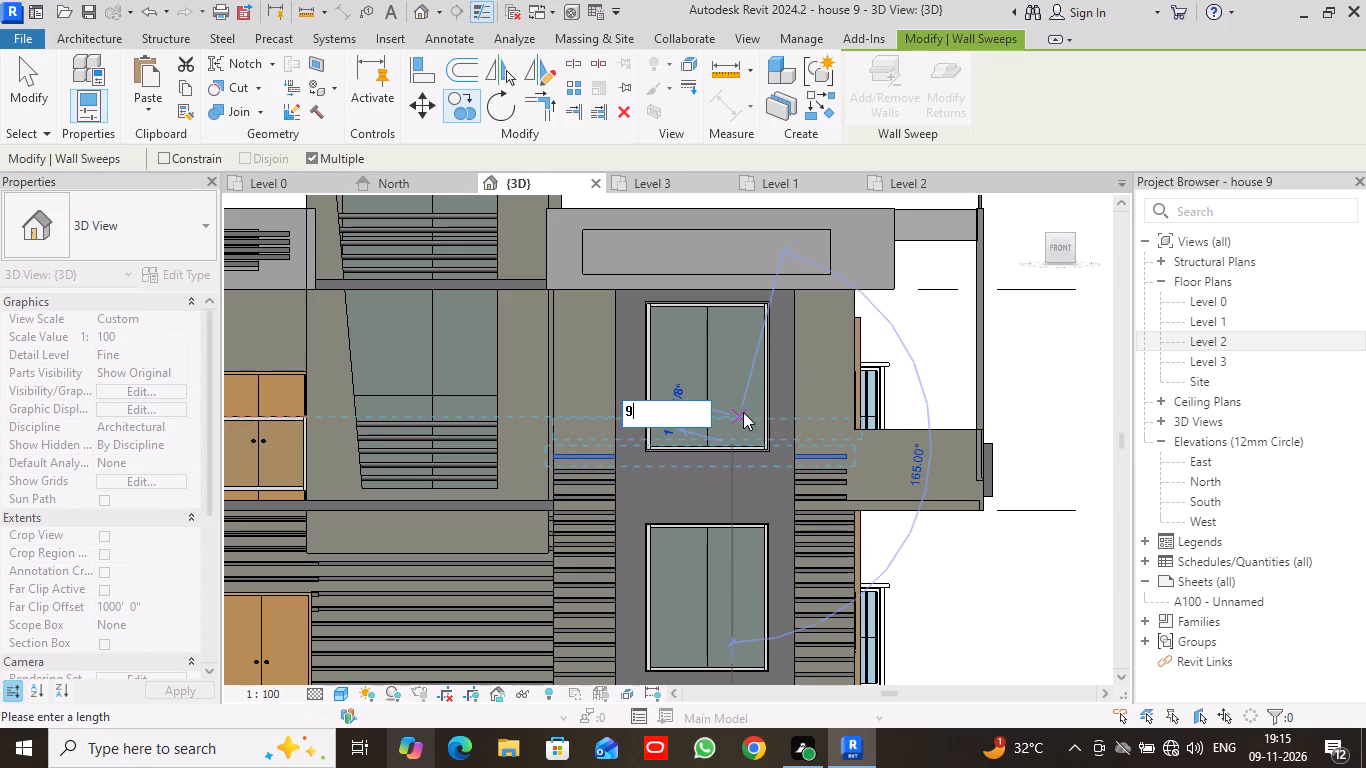
key(shift+quotedbl)
key(Return)
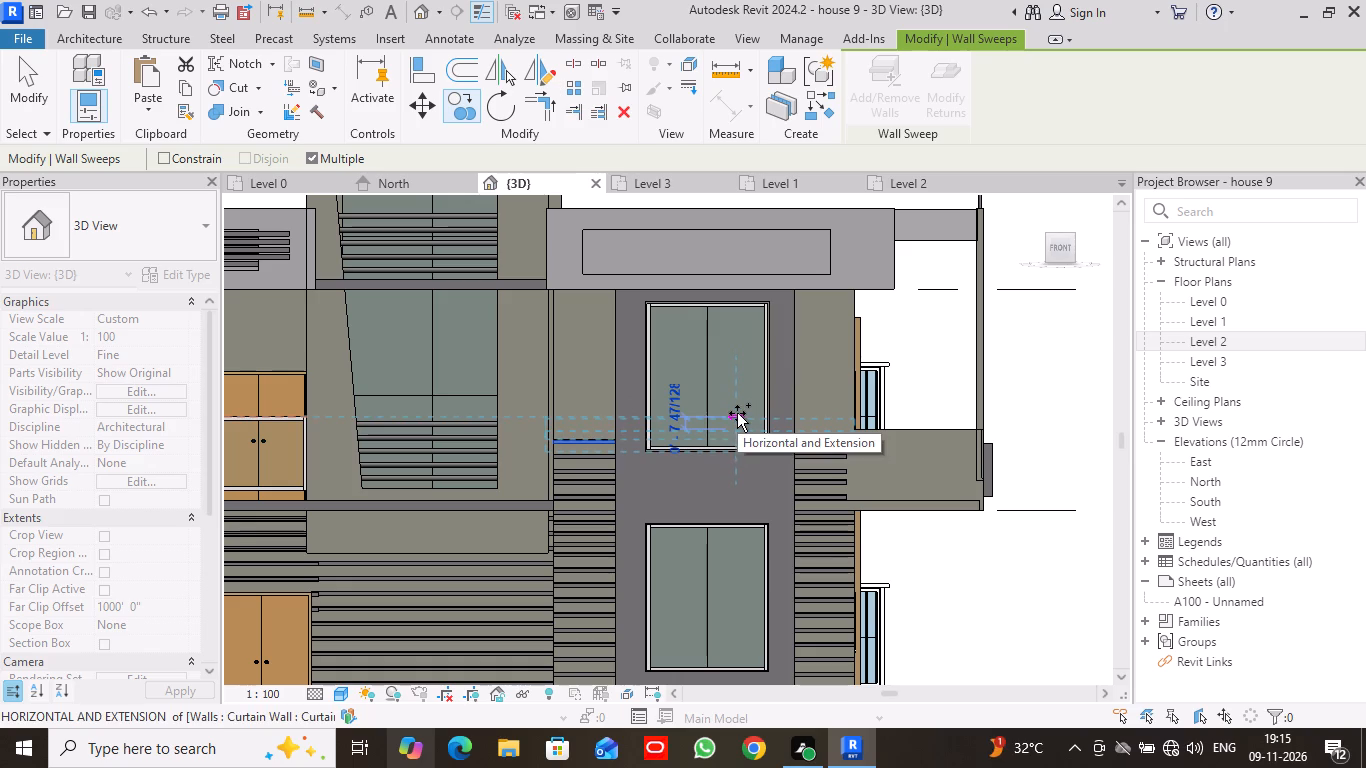
Add a freehand Cornice sweep copy about 7 3/8" up beside the first-floor window, and continue with three more copies at 9" each.
click(737, 413)
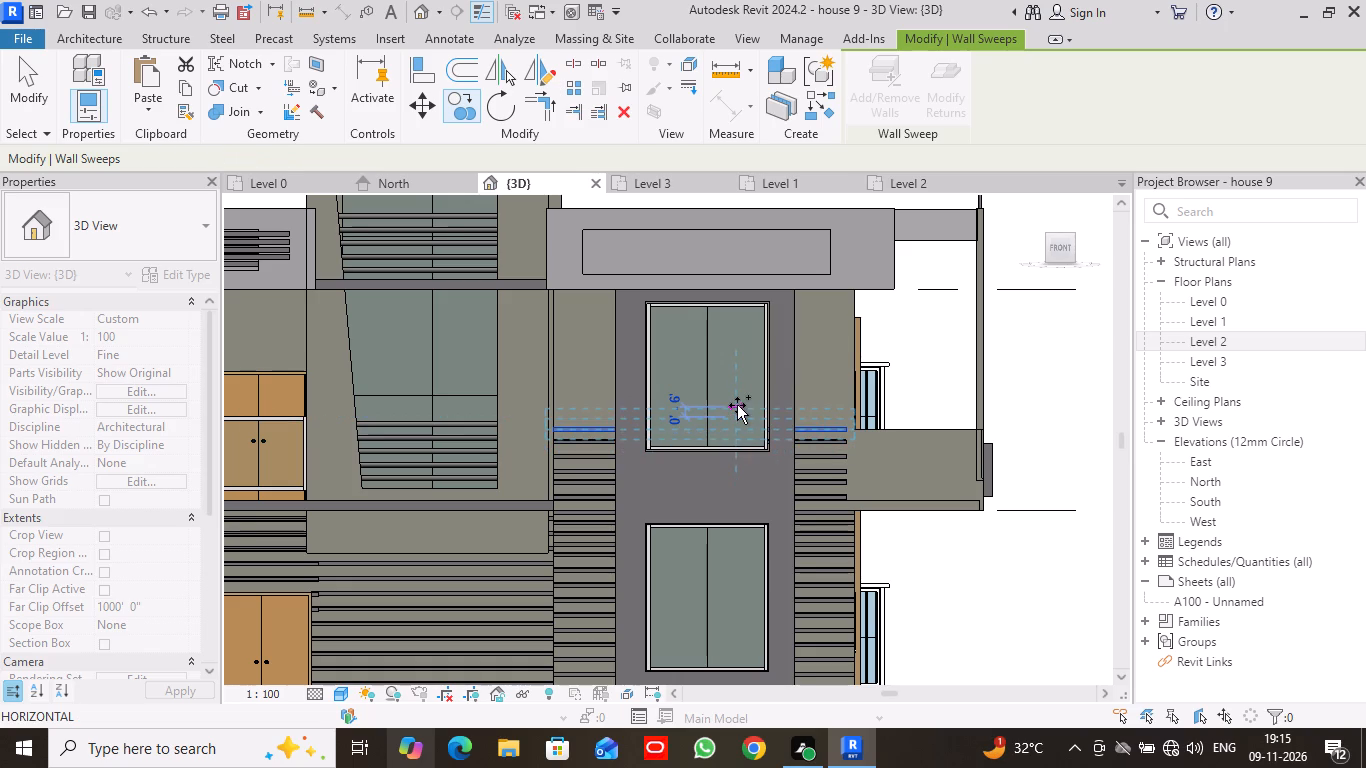
text(9")
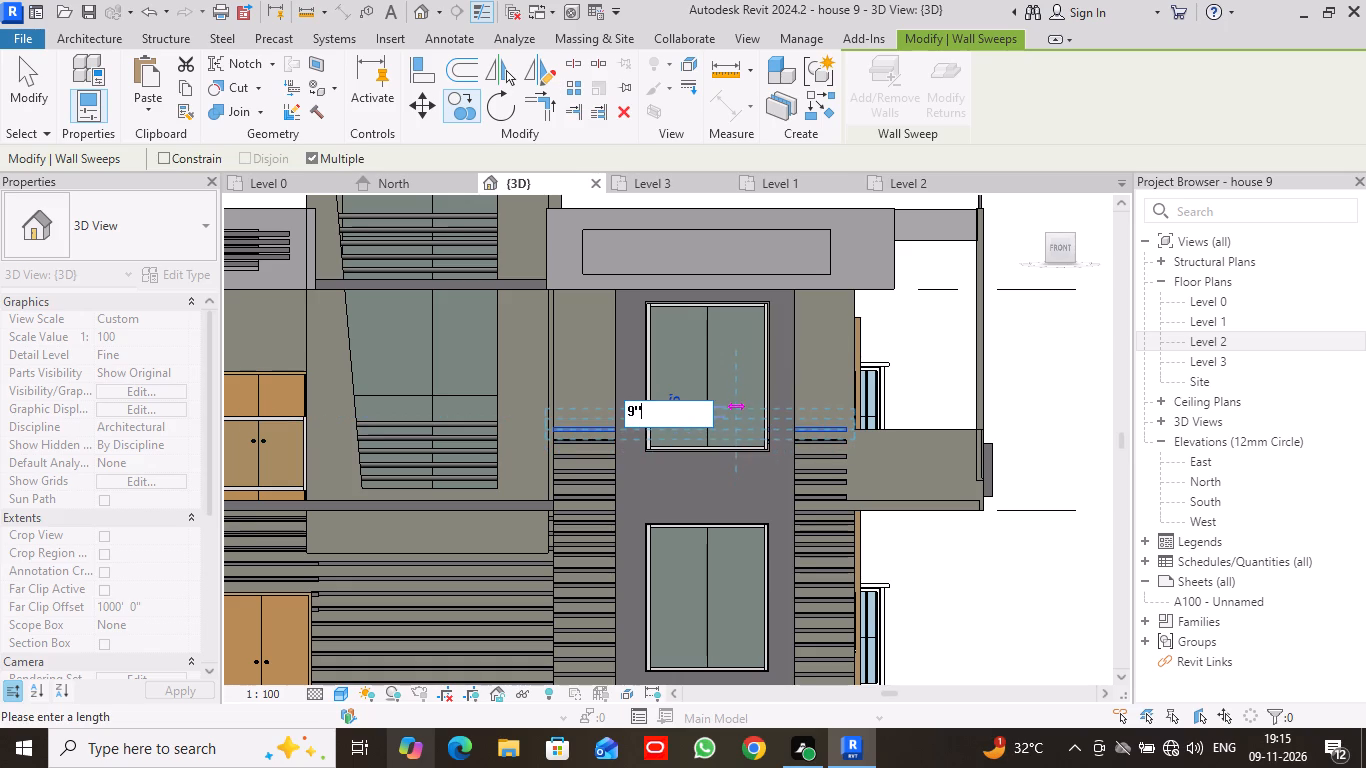
key(Return)
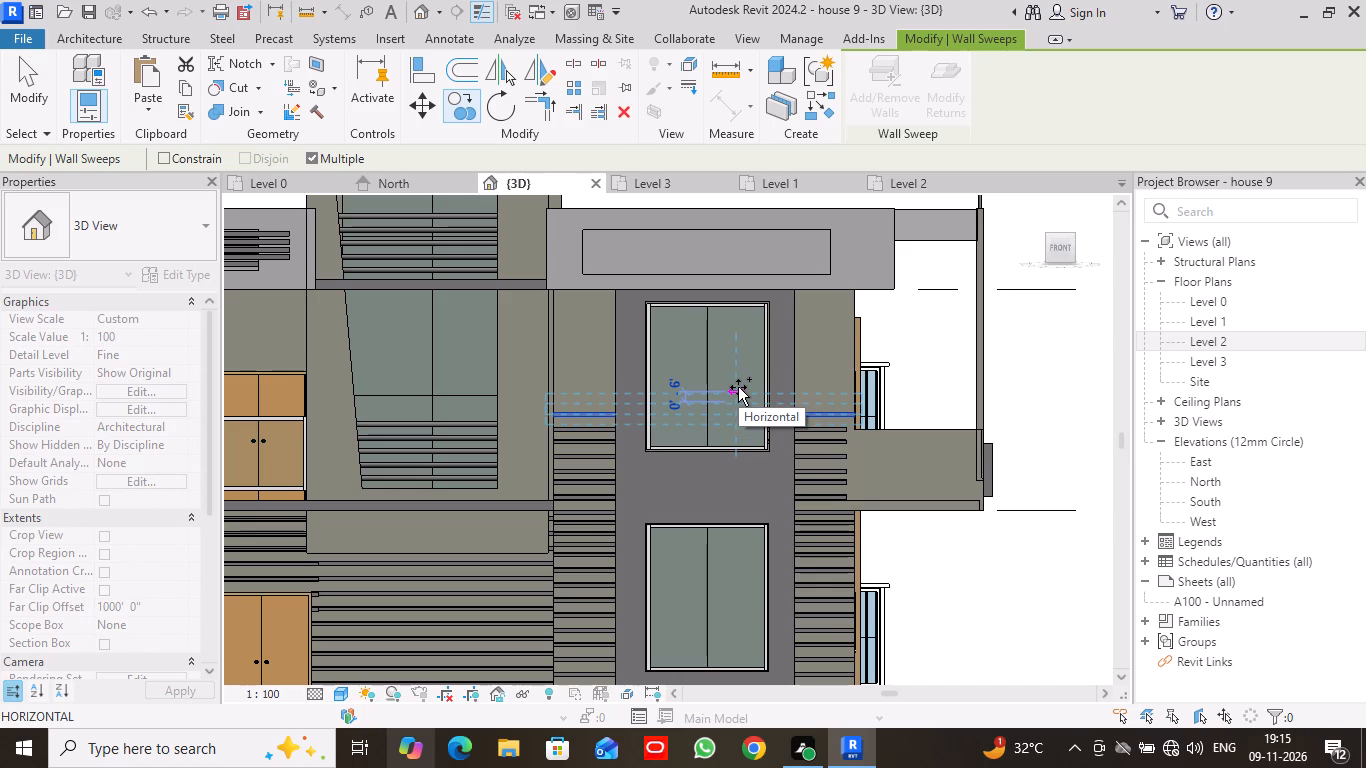
key(9)
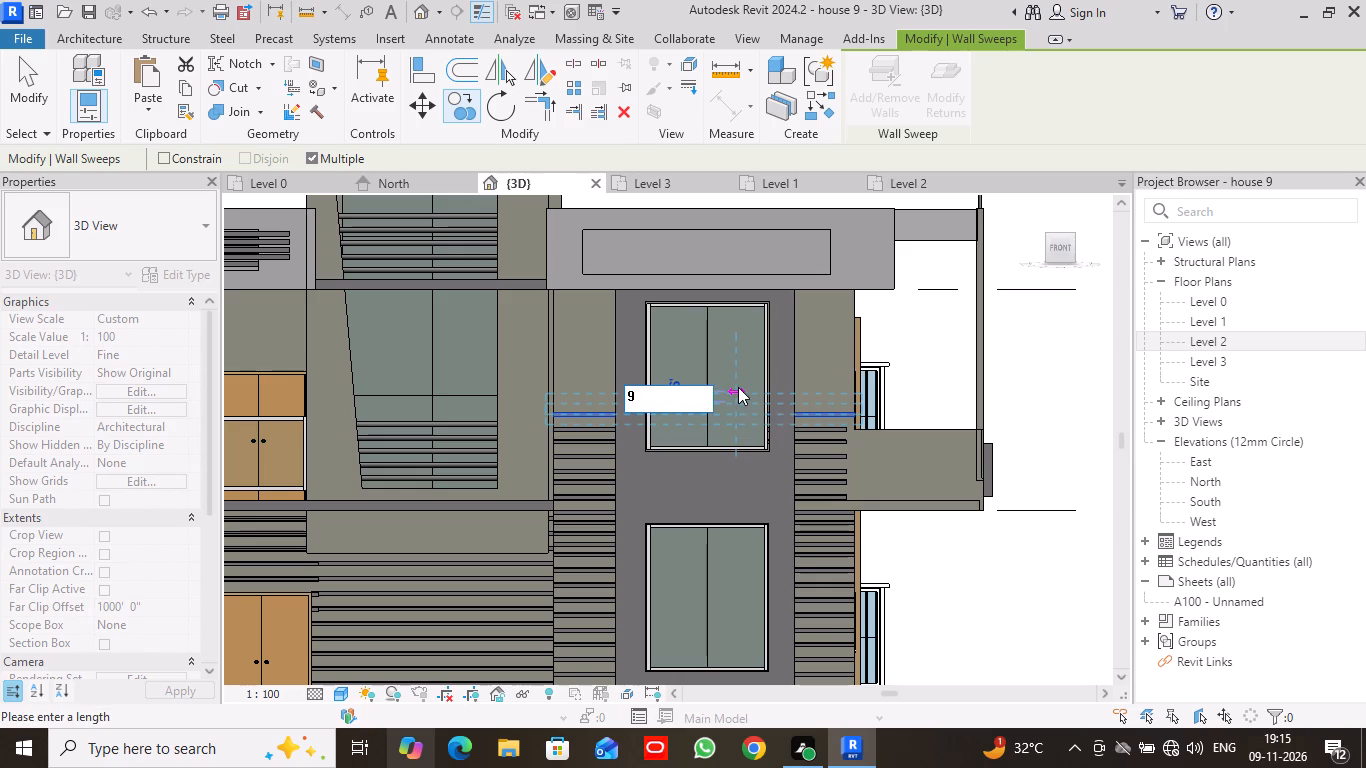
key(shift+quotedbl)
key(Return)
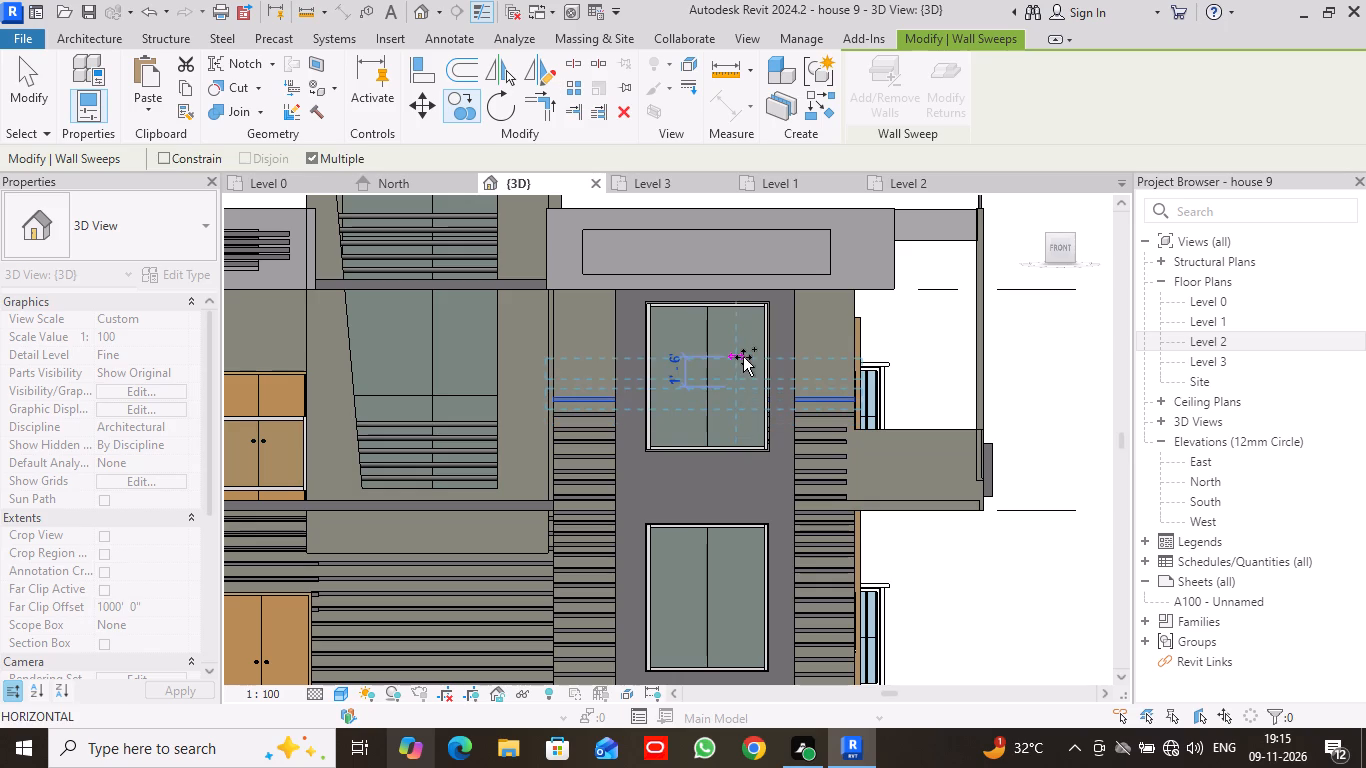
text(9")
key(Return)
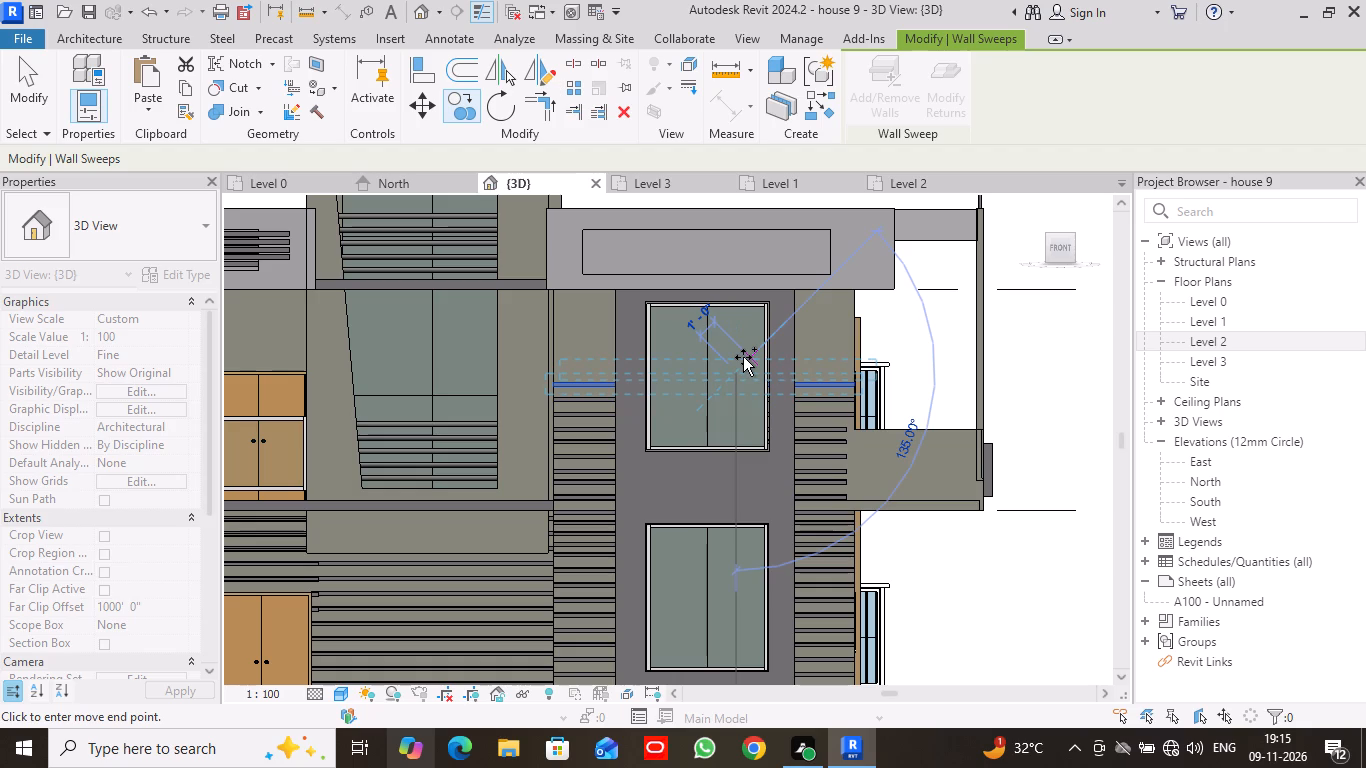
Copy the topmost Cornice sweep beside the first-floor window upward once more at 9", continuing the multiple copy.
key(9)
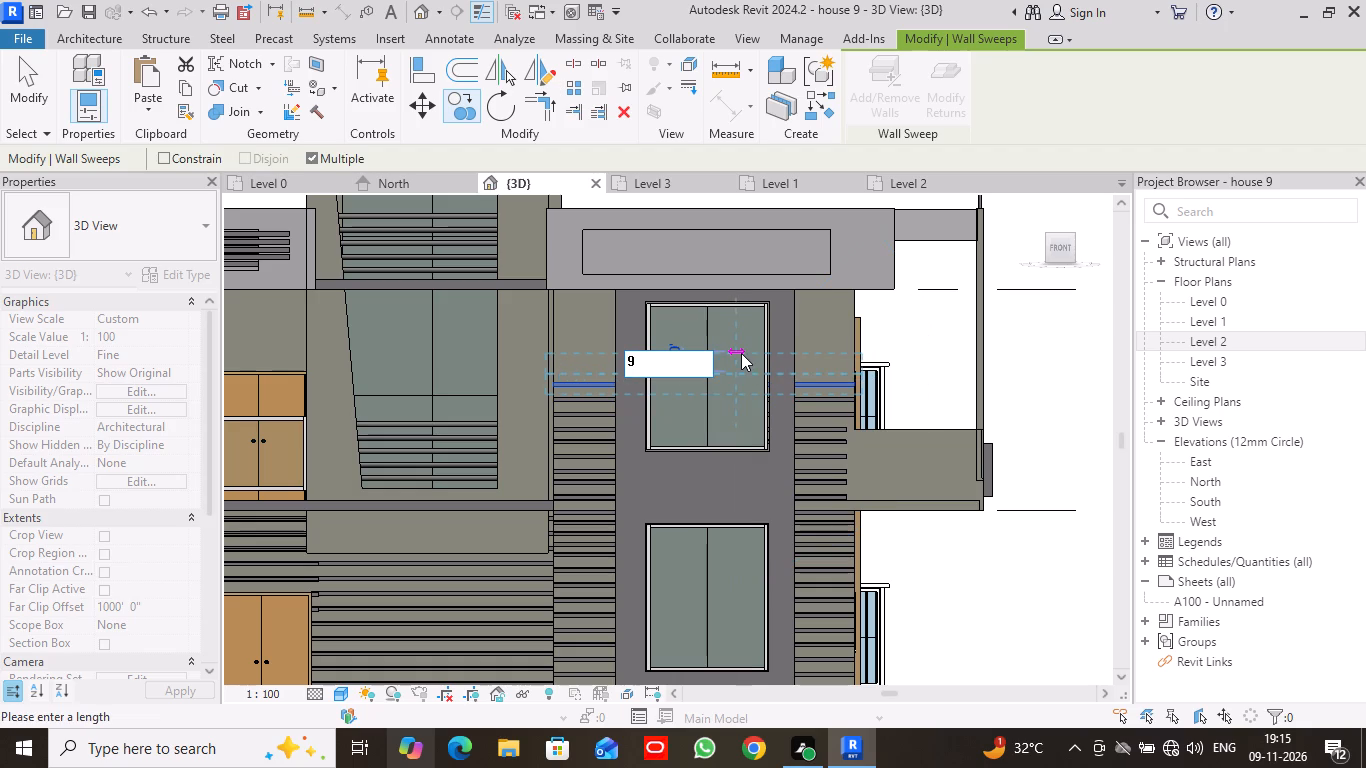
key(shift+quotedbl)
key(Return)
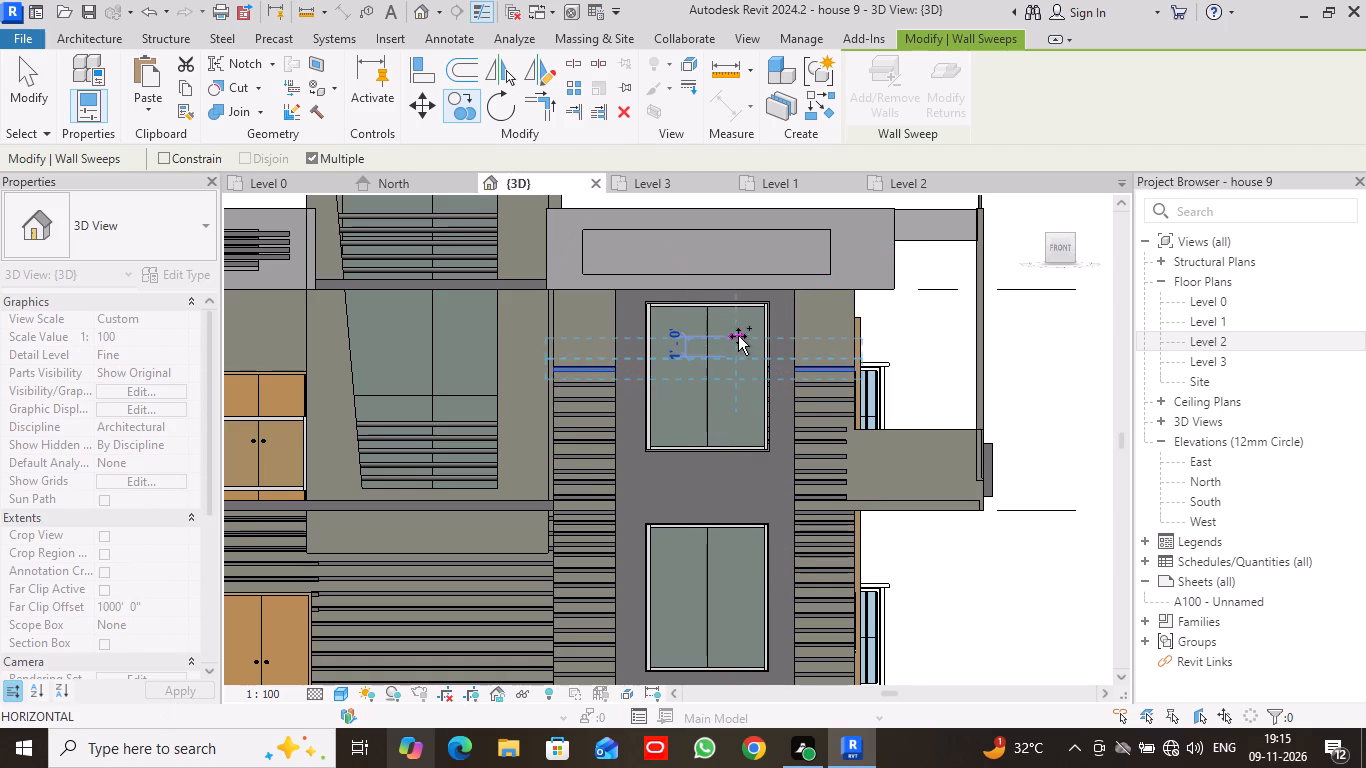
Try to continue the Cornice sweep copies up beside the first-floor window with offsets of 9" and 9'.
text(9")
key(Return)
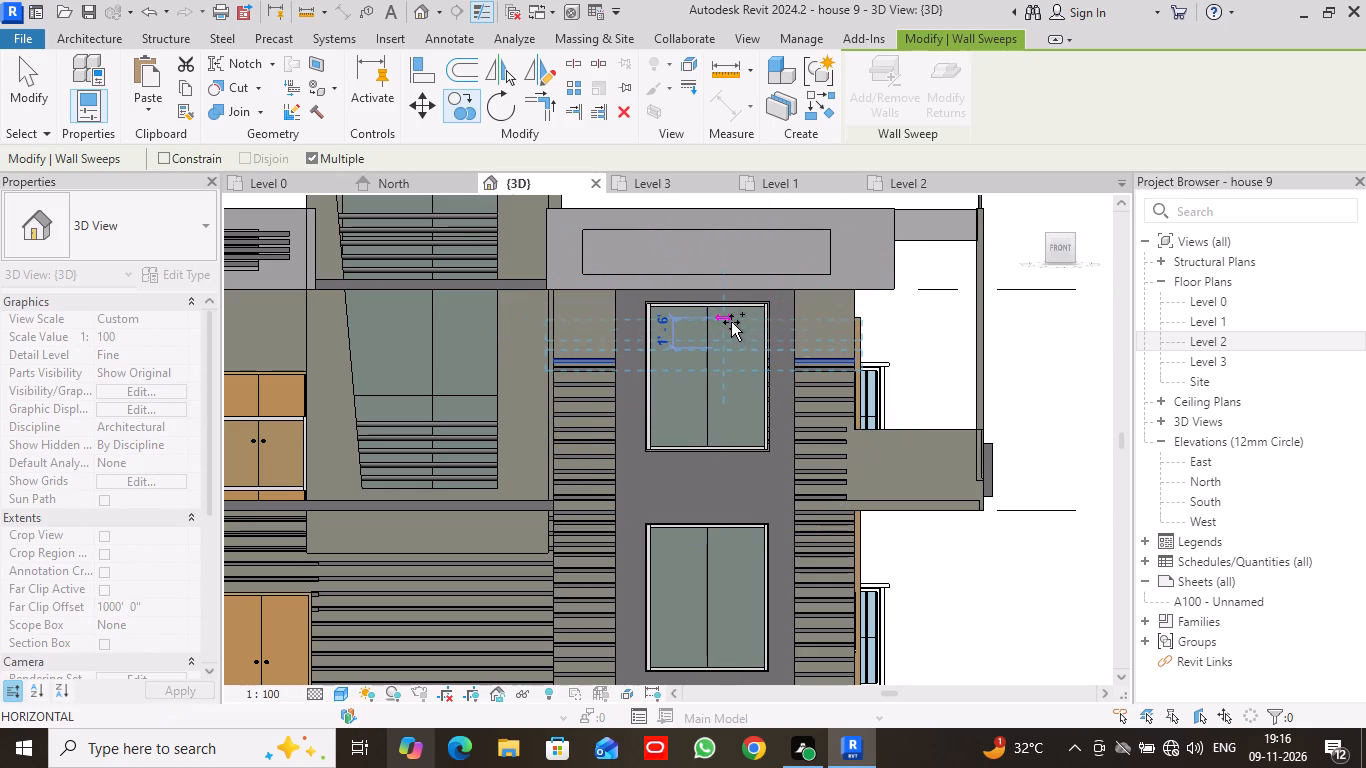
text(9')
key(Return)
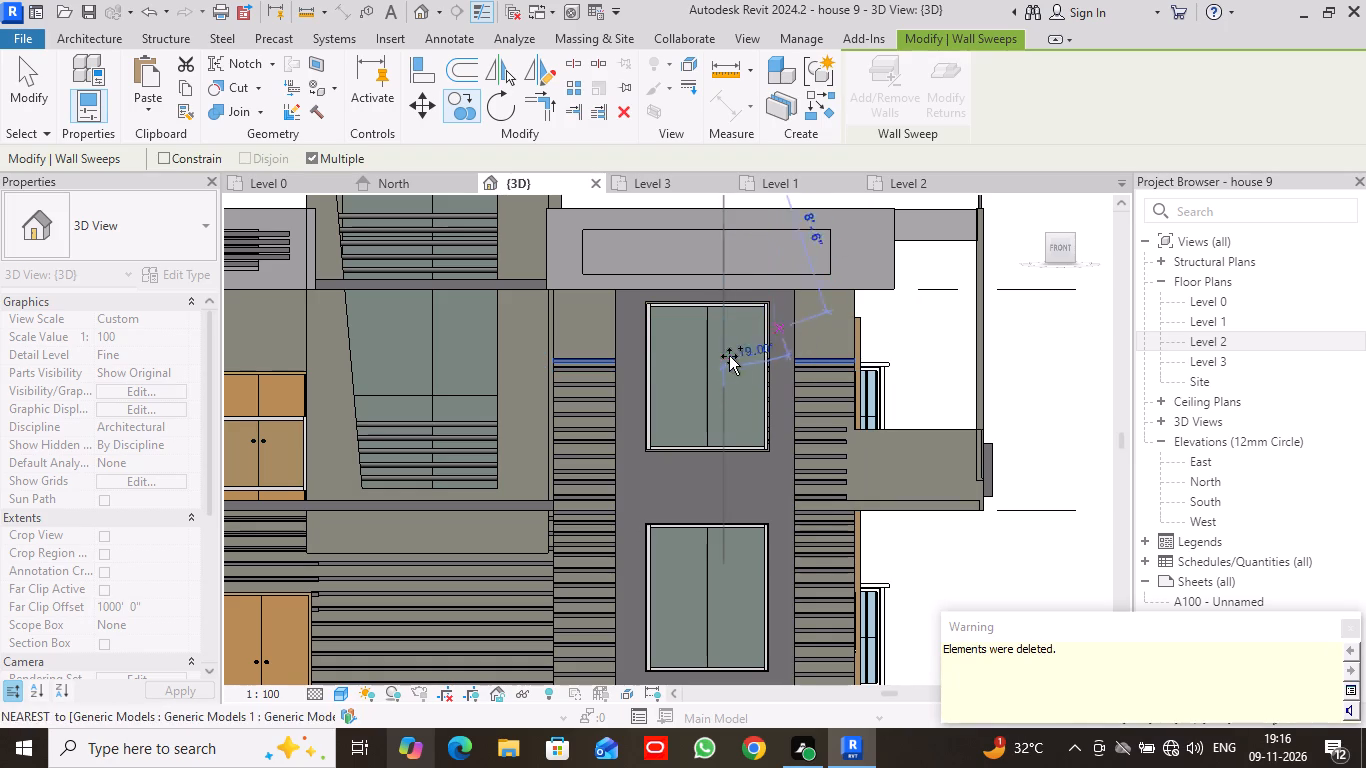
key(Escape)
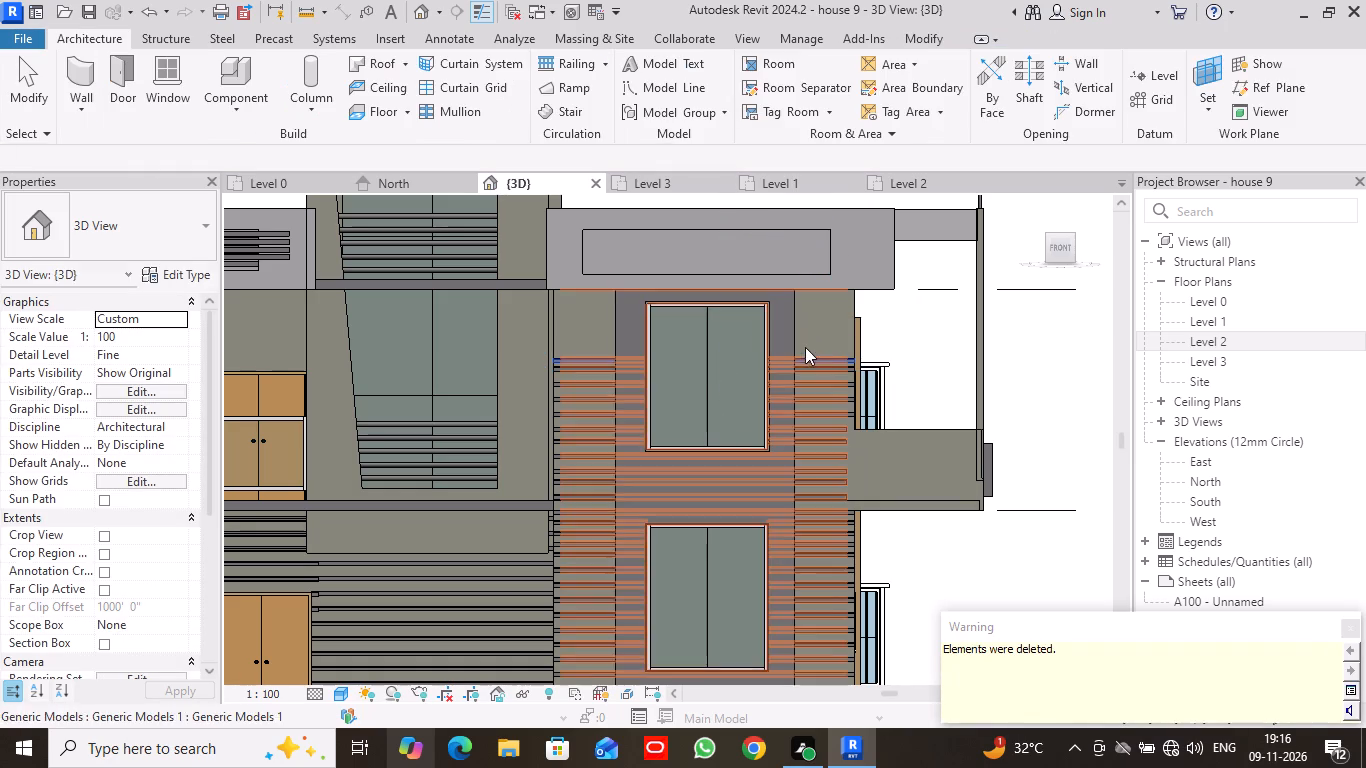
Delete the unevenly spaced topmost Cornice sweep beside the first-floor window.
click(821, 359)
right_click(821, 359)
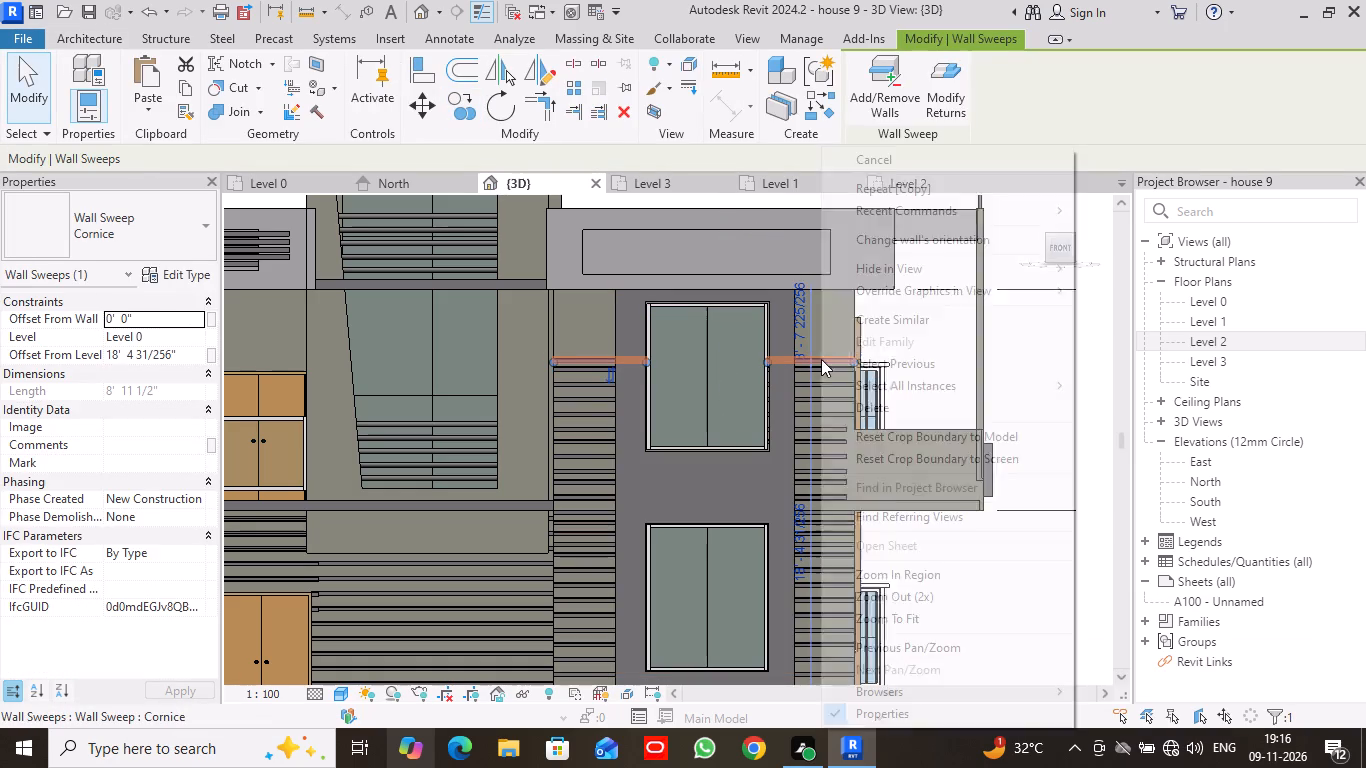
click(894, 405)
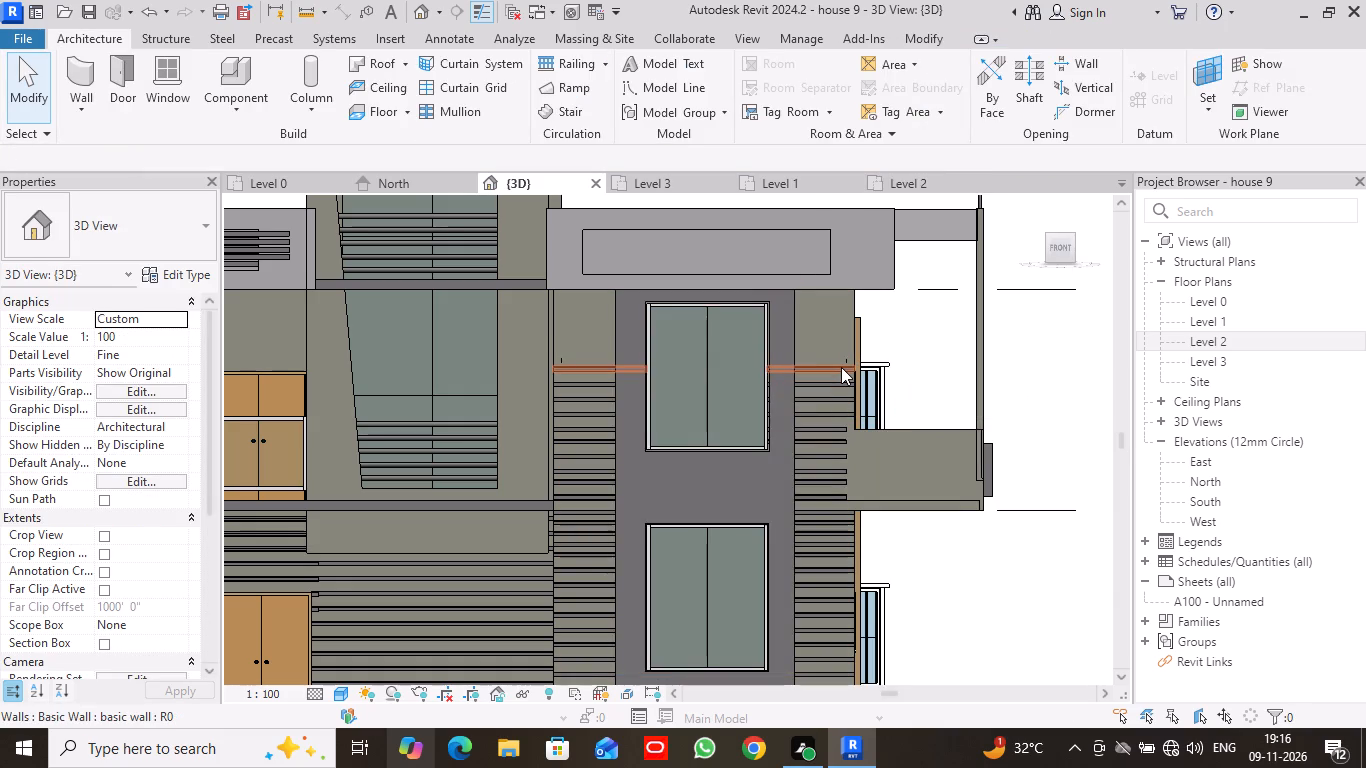
Copy the remaining topmost Cornice sweep upward three times at 9" each beside the first-floor window, and try a further copy at 9'.
click(841, 367)
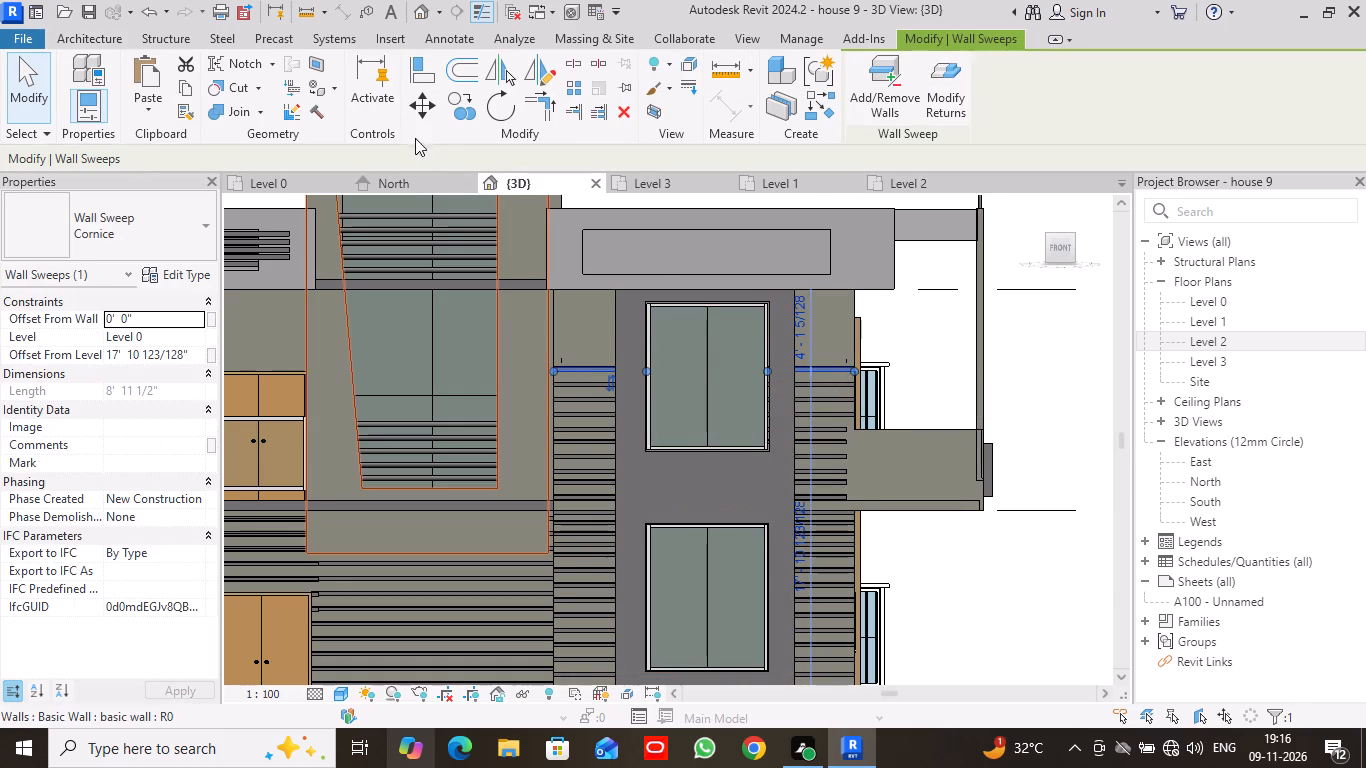
click(461, 108)
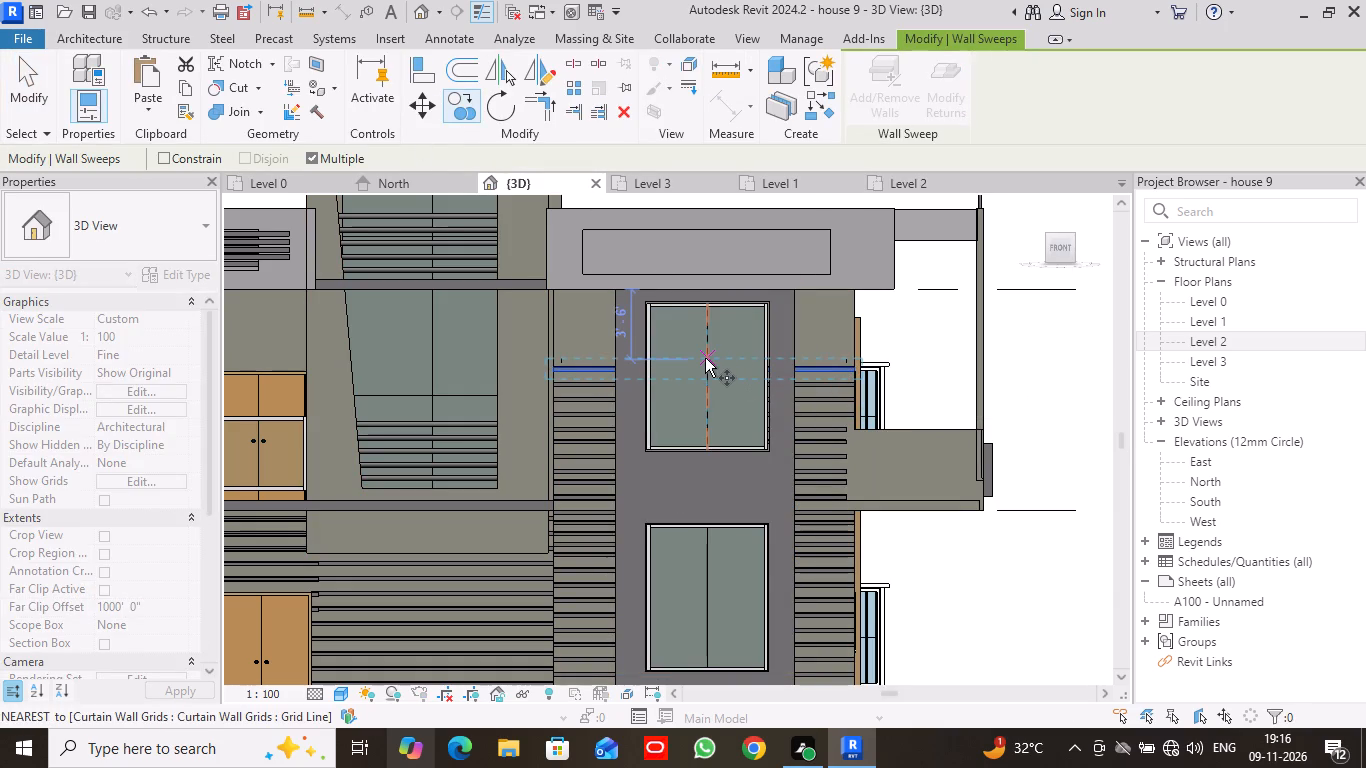
click(704, 358)
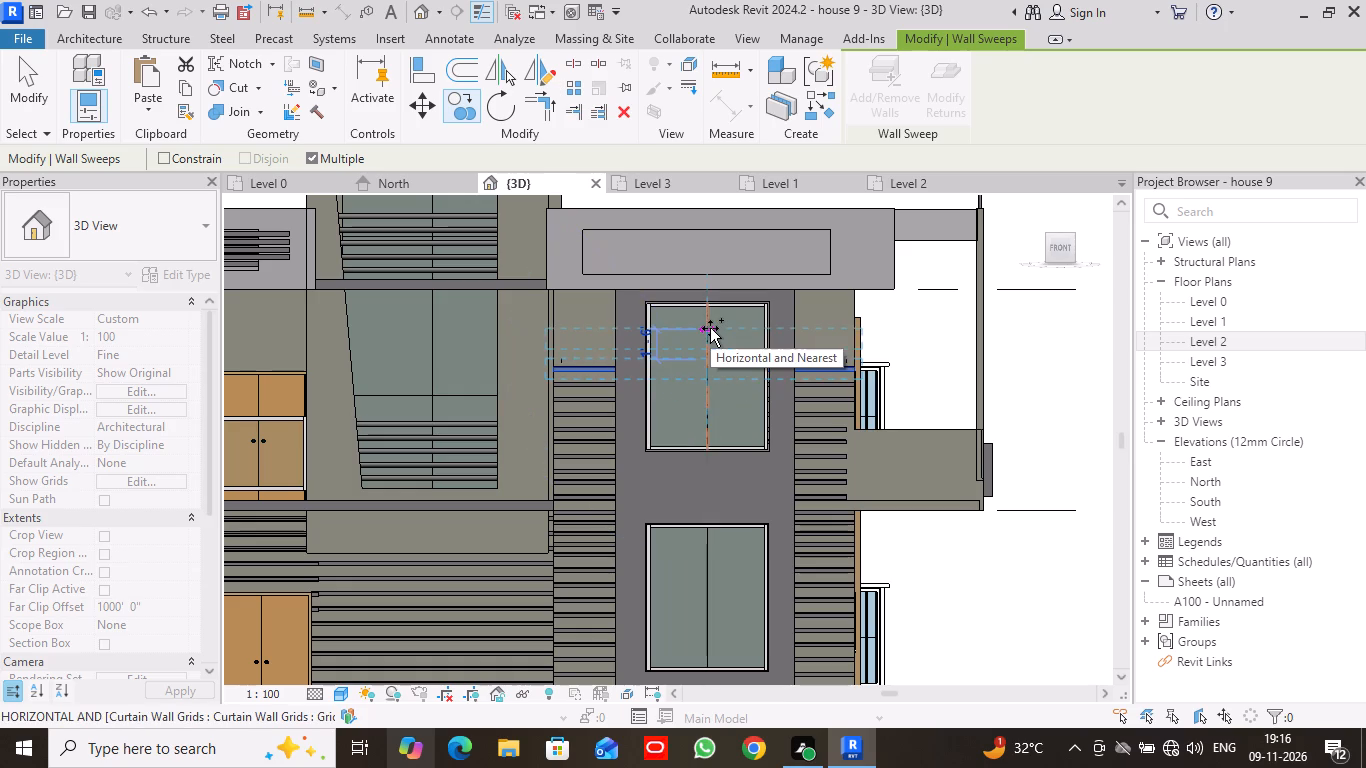
text(9")
key(Return)
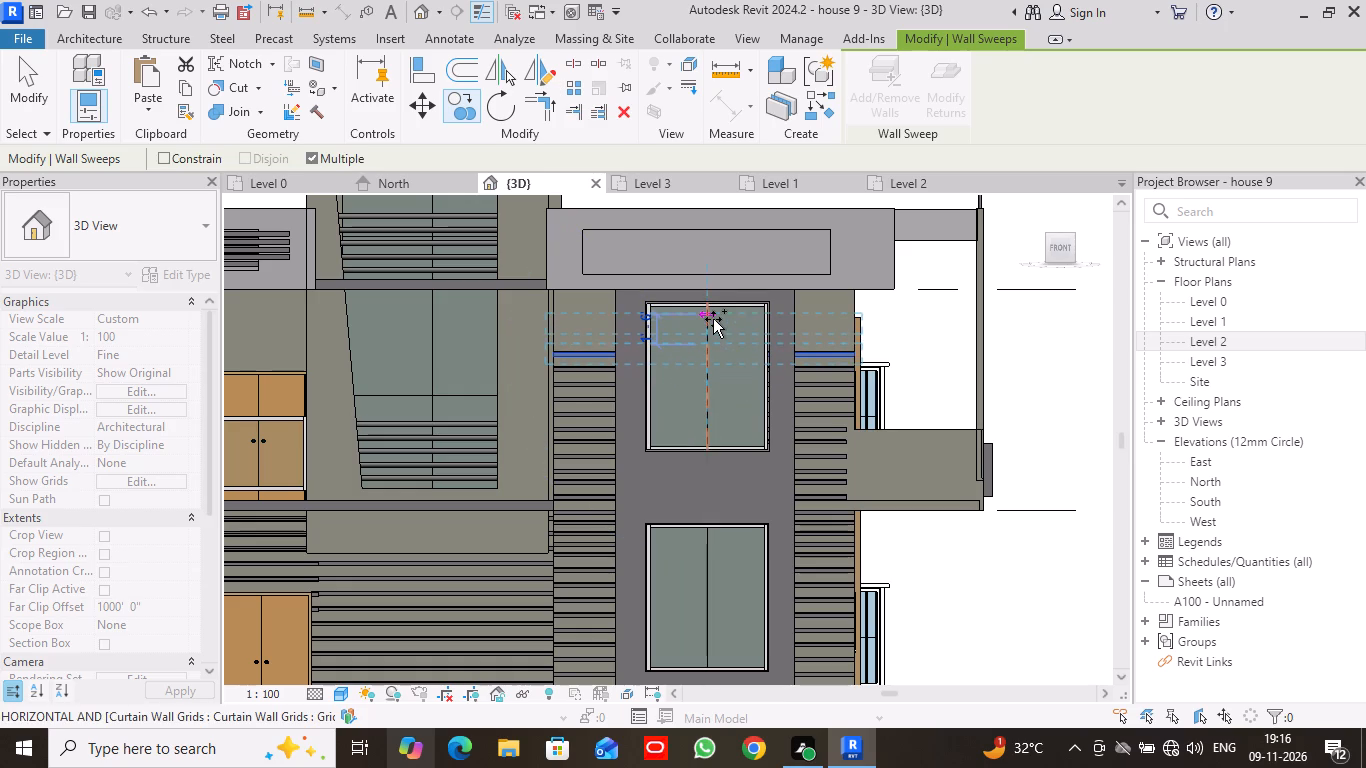
text(9")
key(Return)
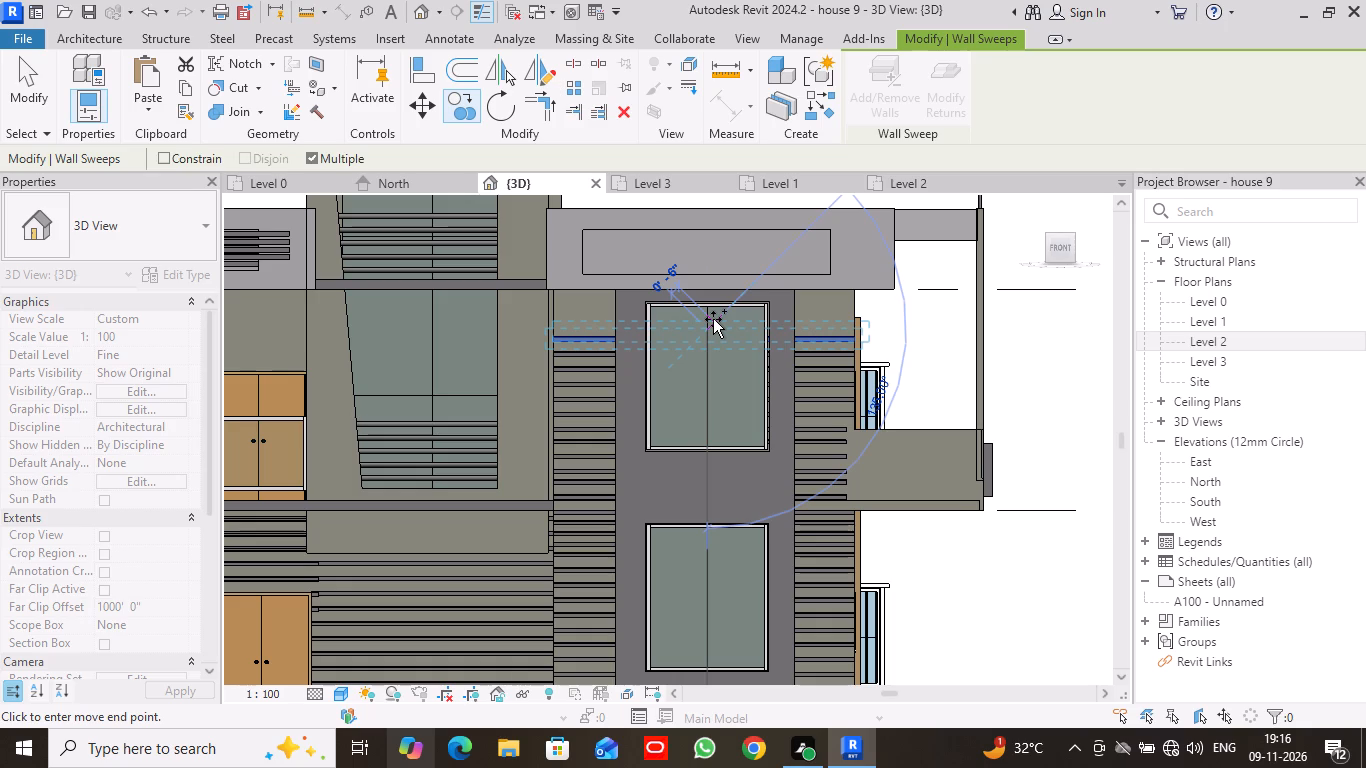
key(9)
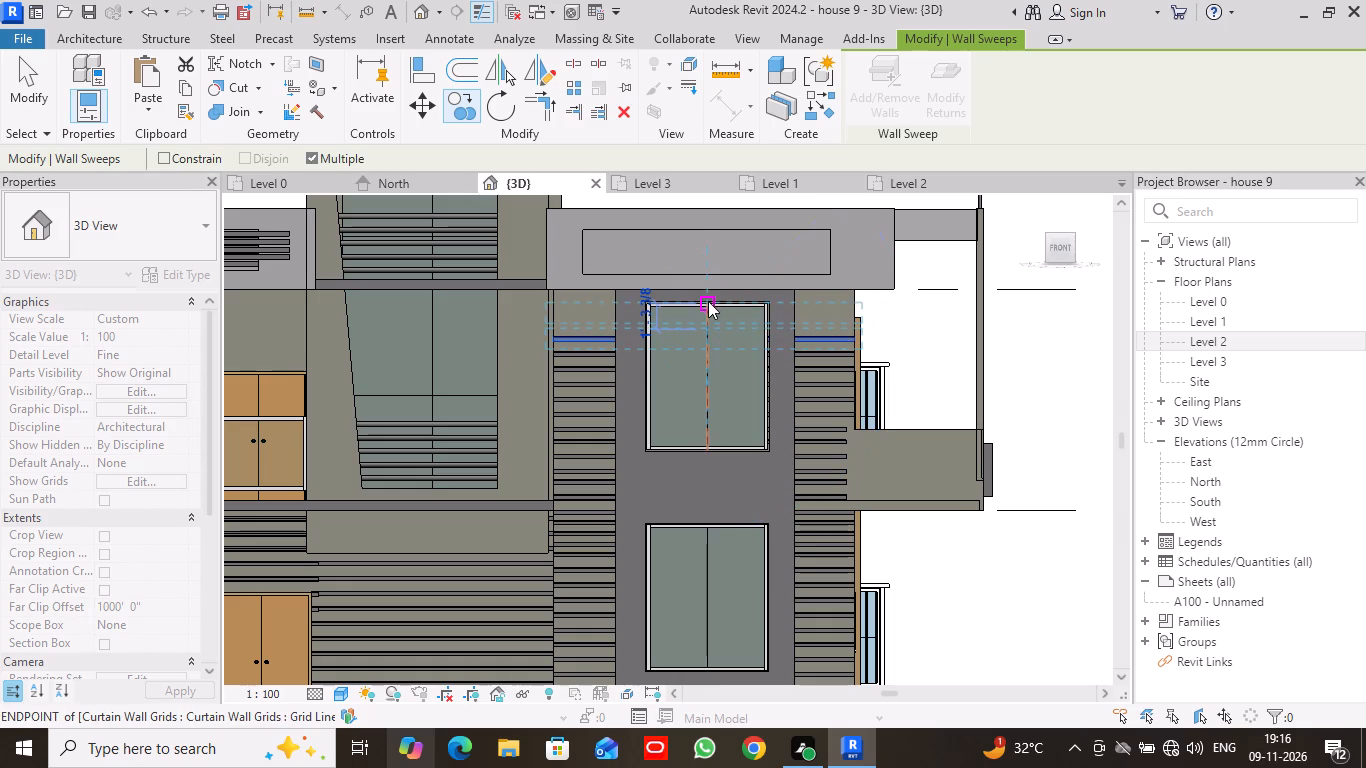
key(shift+quotedbl)
key(Return)
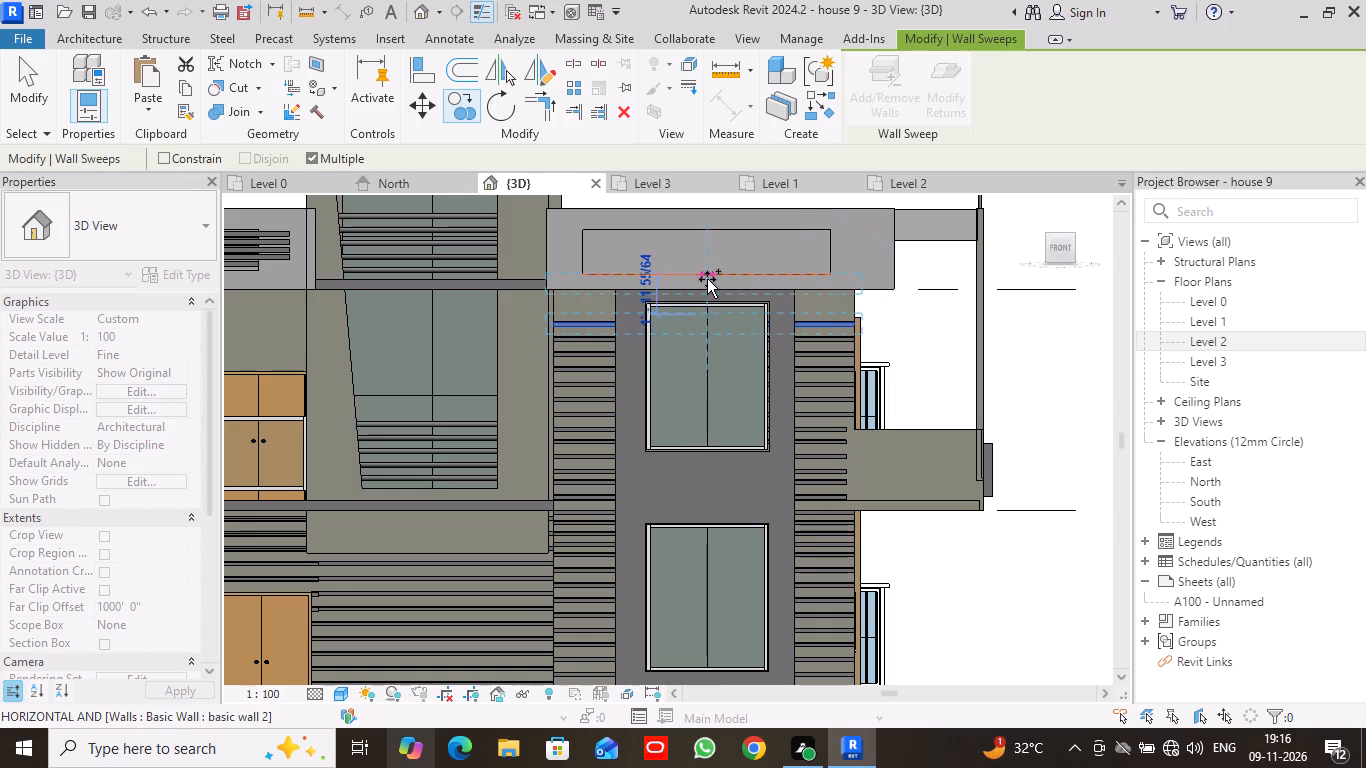
text(9')
key(Return)
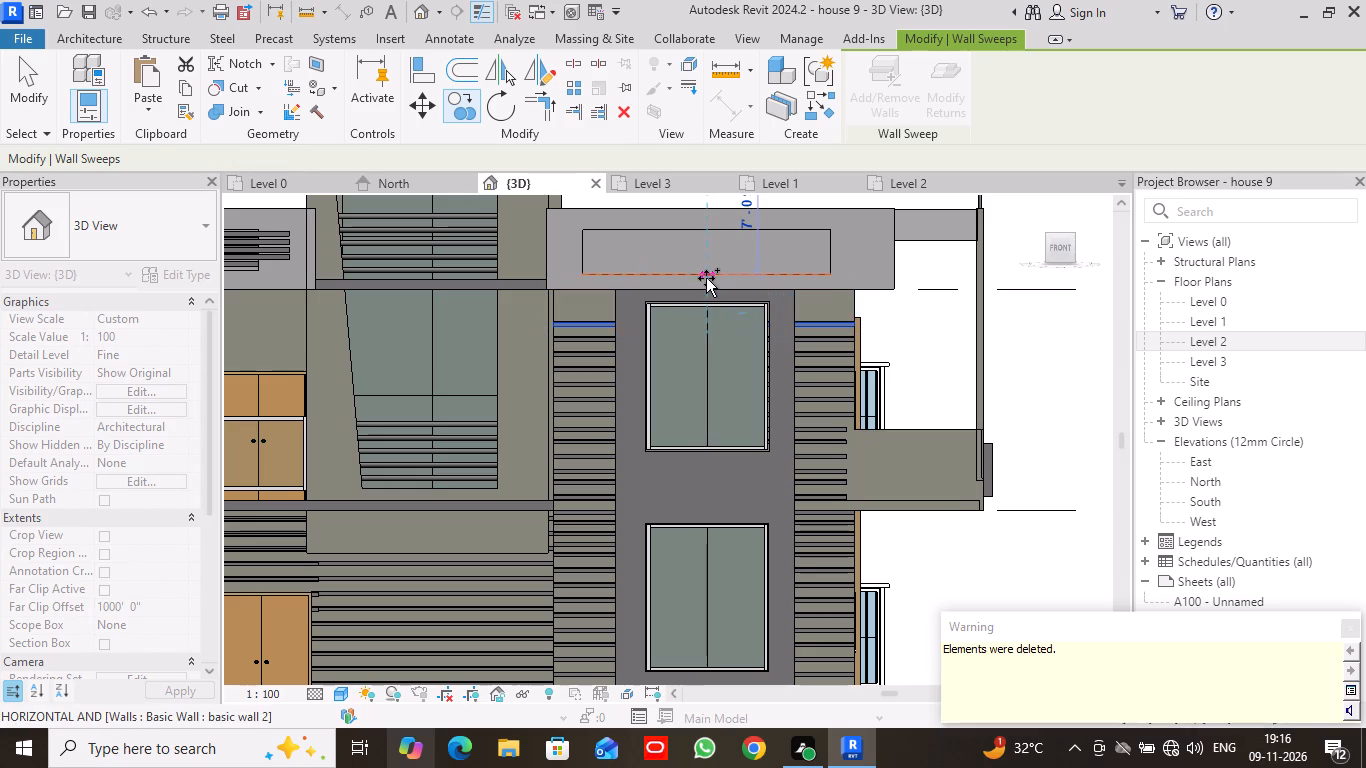
click(1345, 630)
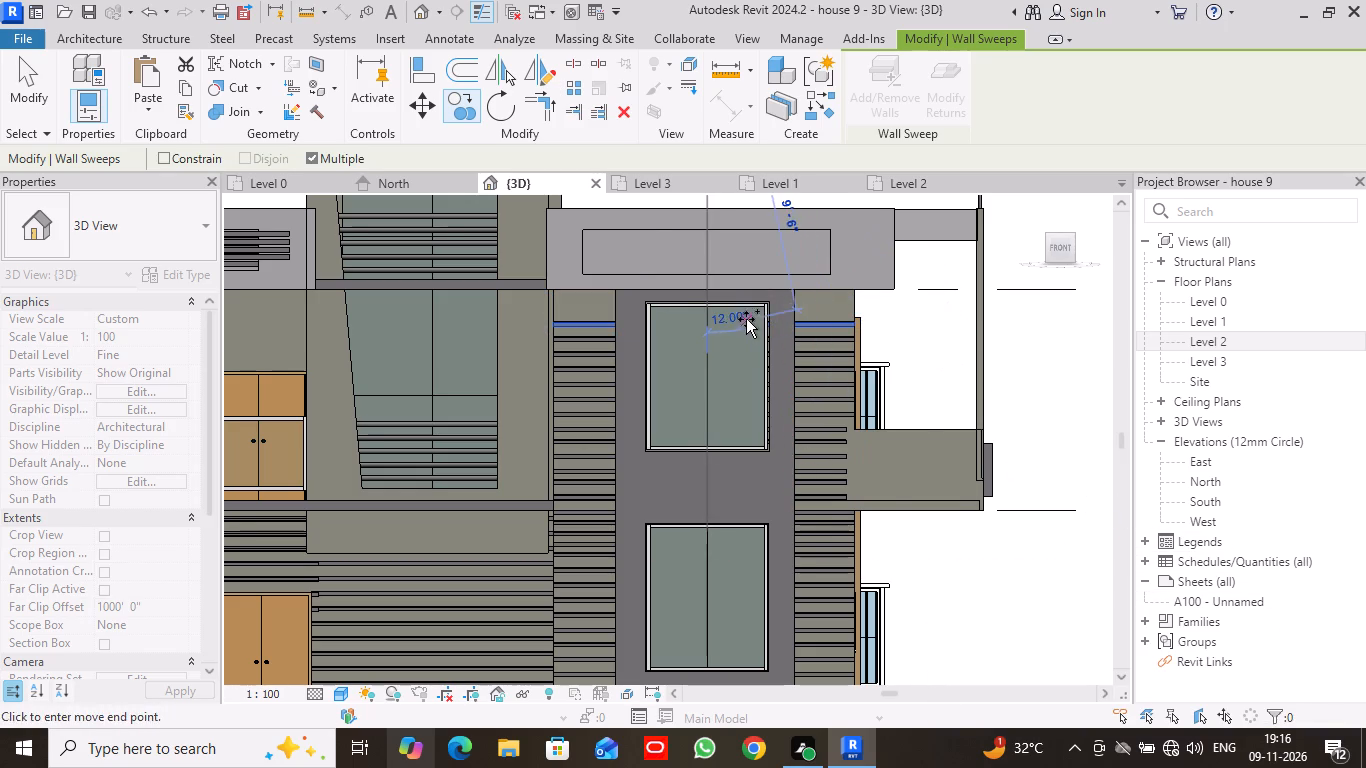
click(28, 84)
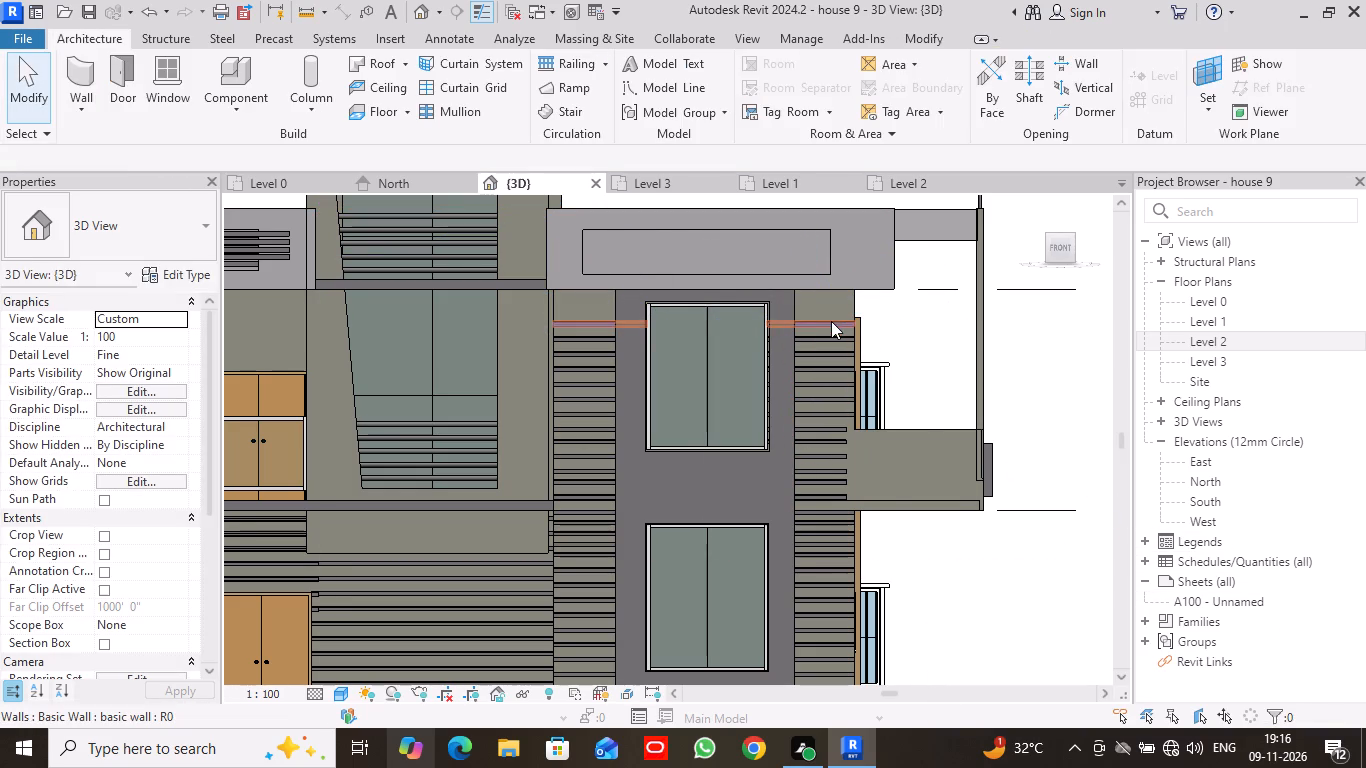
Copy the topmost Cornice sweep upward once at 9", level with the first-floor window's head, just below the roof fascia.
click(823, 321)
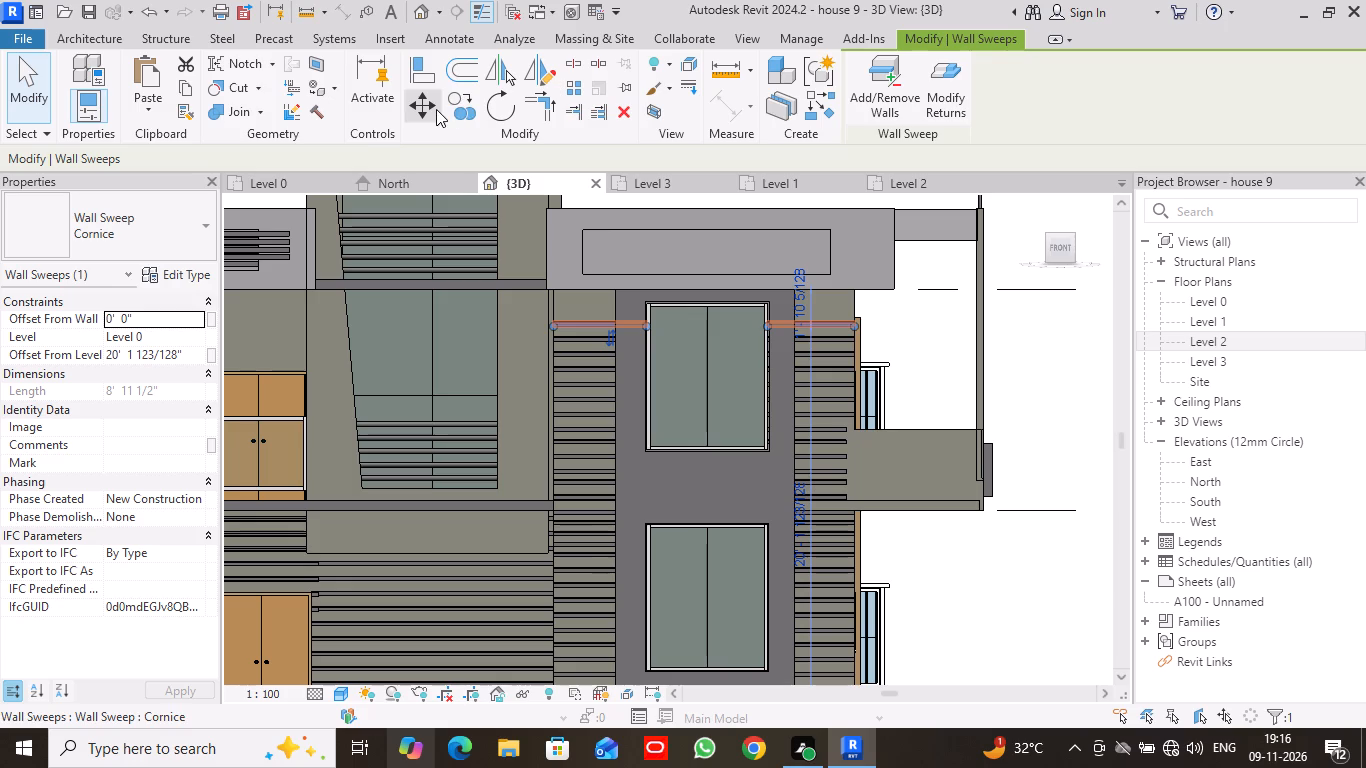
click(467, 101)
click(708, 310)
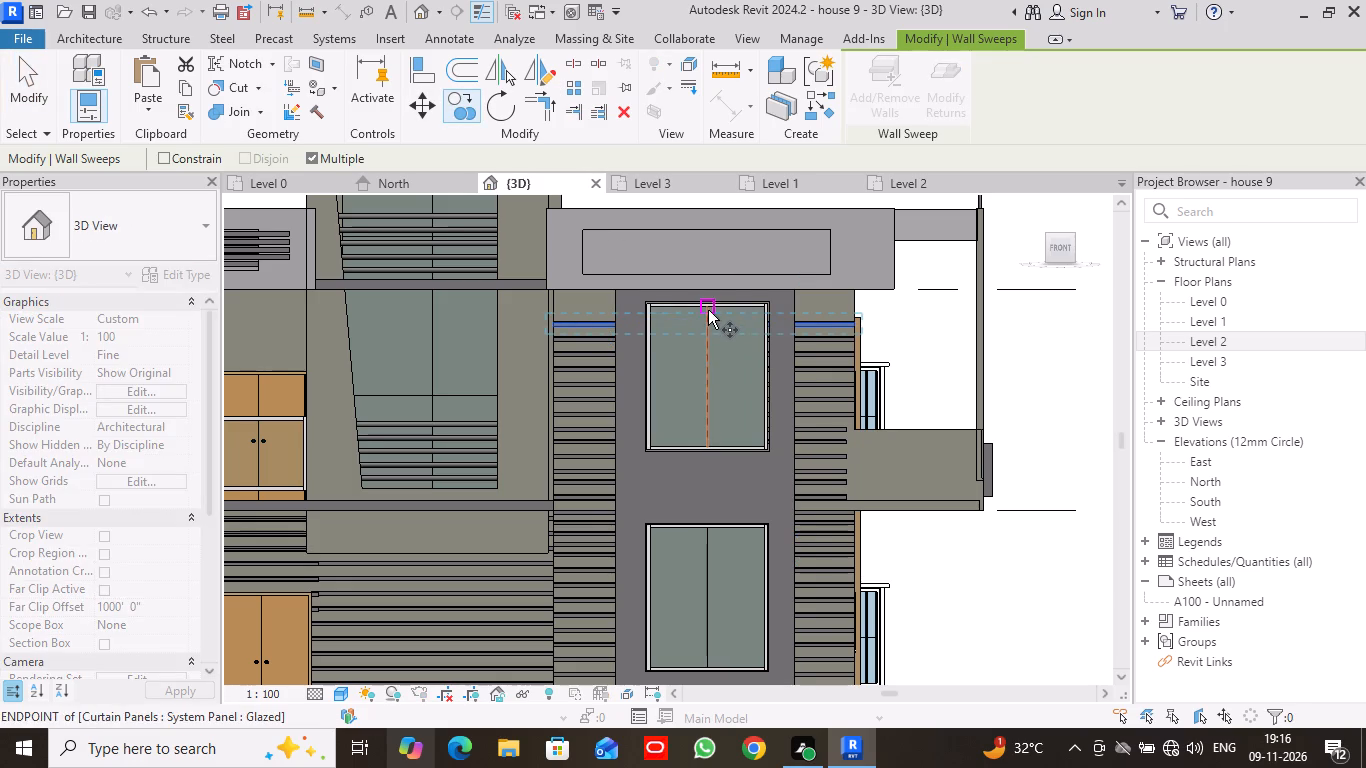
text(9")
key(Return)
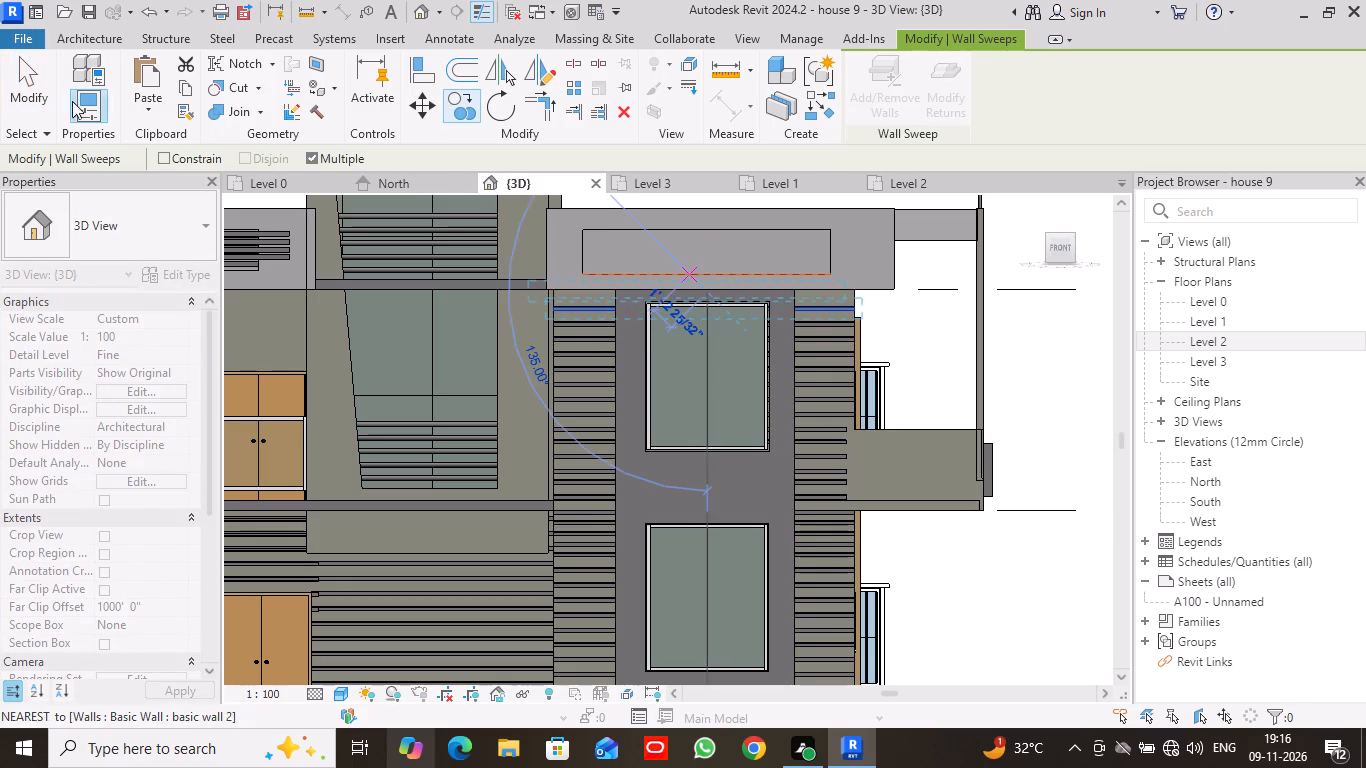
click(34, 91)
scroll(629, 435, down, 4)
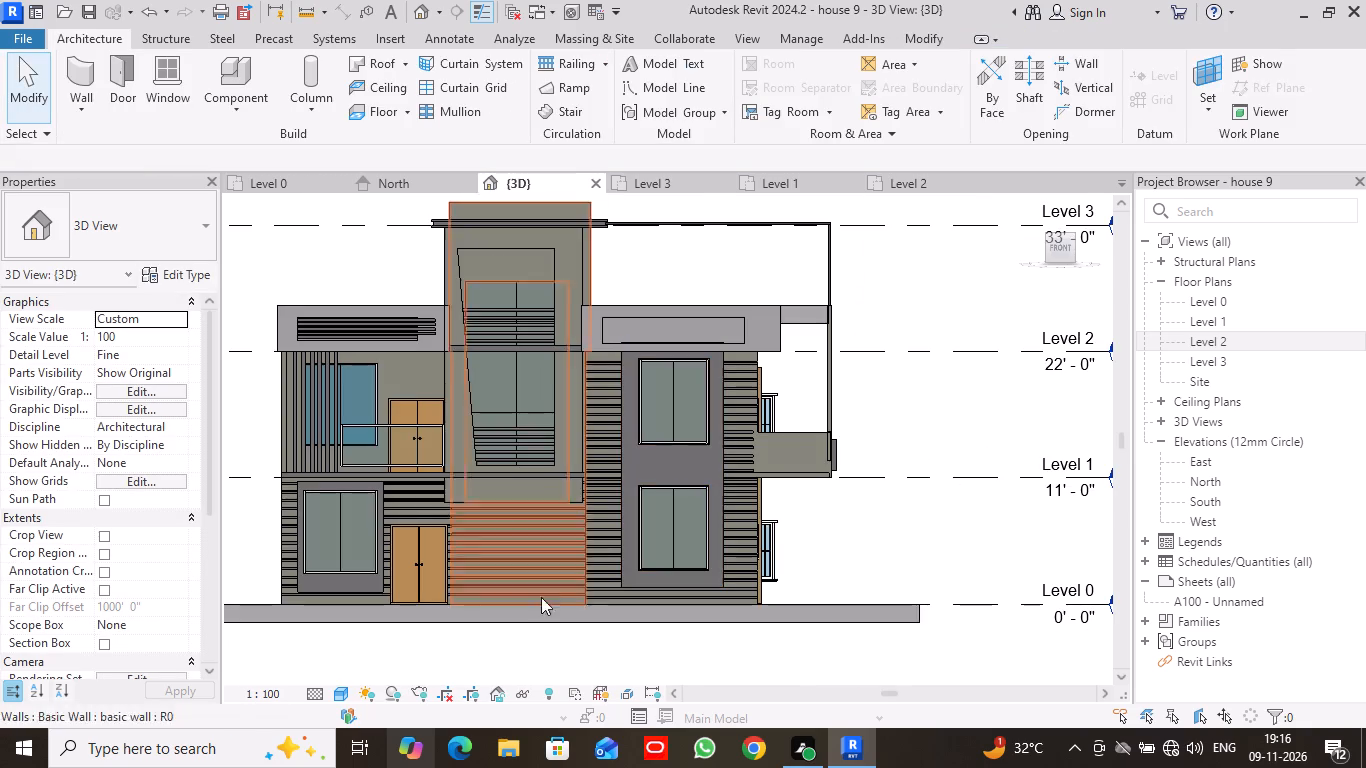
middle_drag(529, 613, 614, 579)
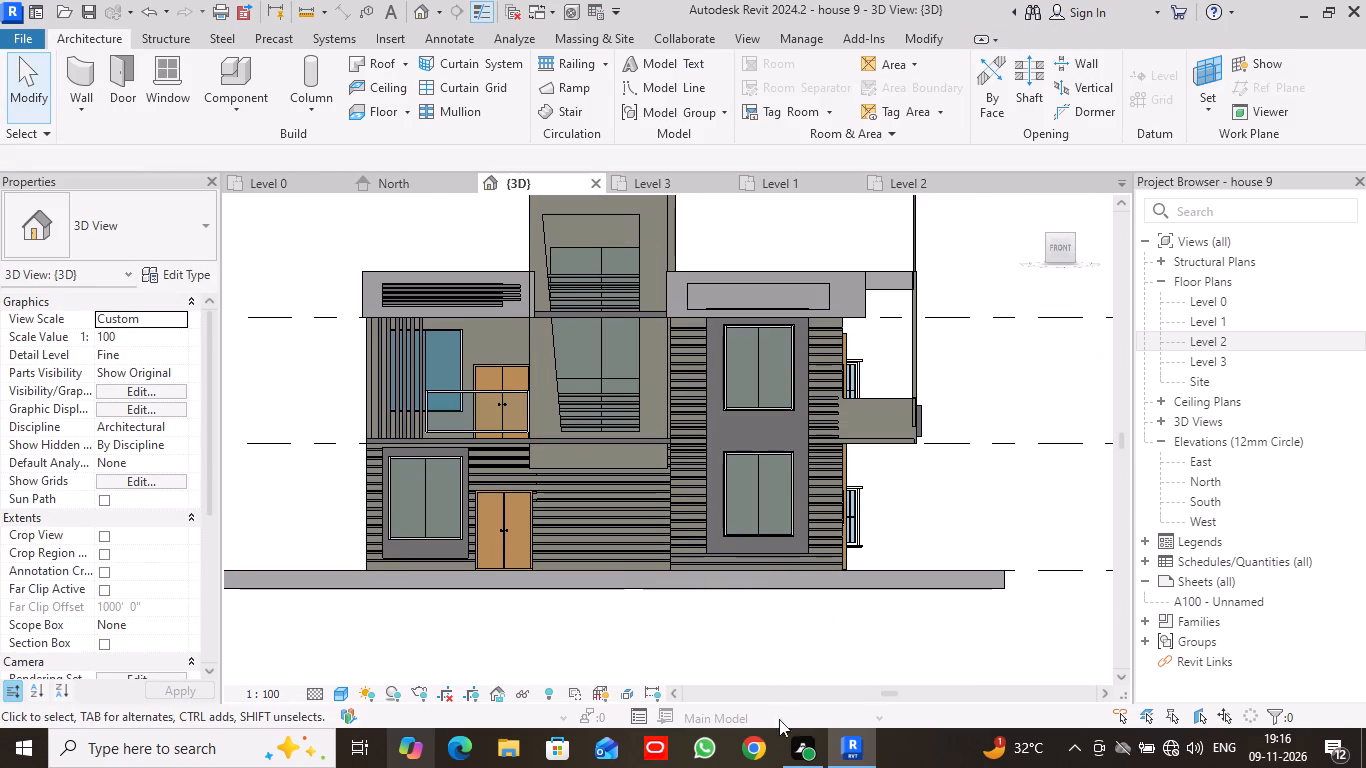
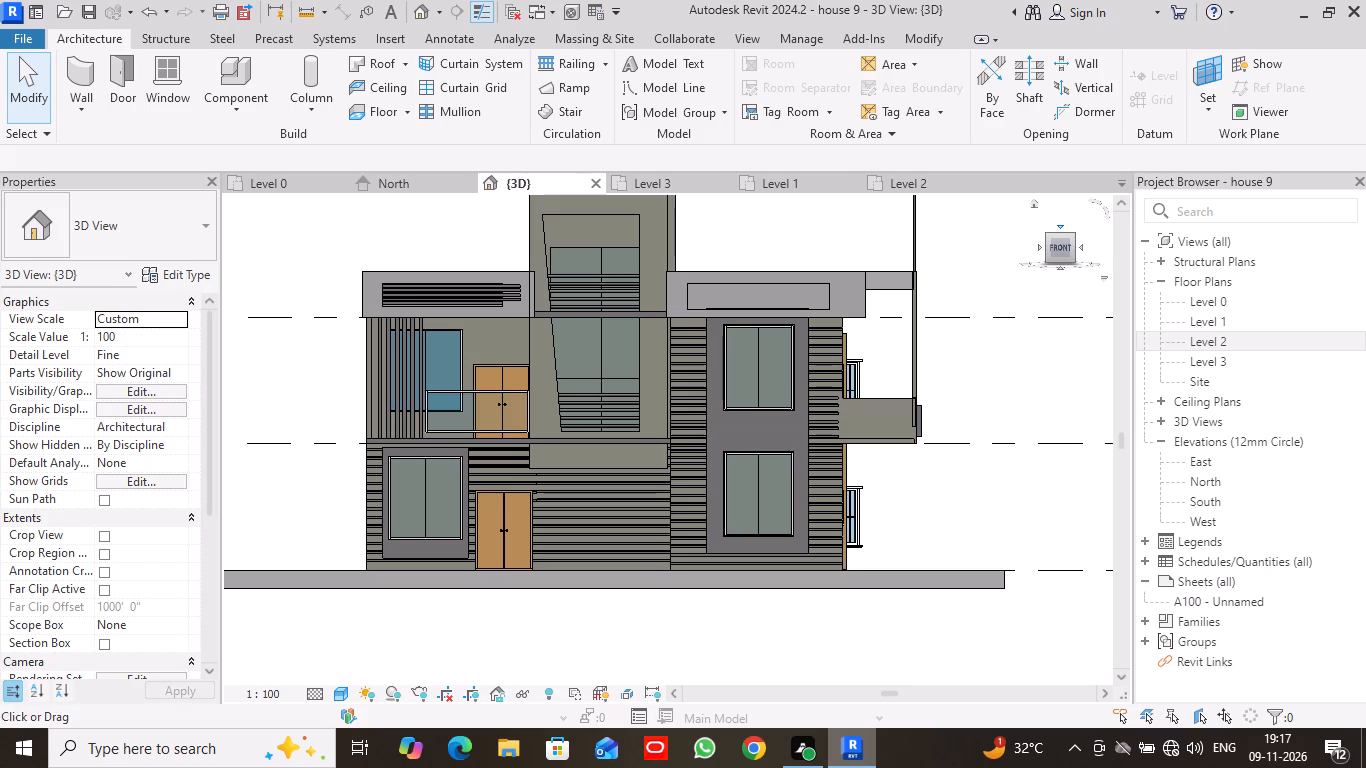
Examine the clad front and side of the house and check the properties of the post in the thin roof frame.
drag(1074, 237, 1014, 266)
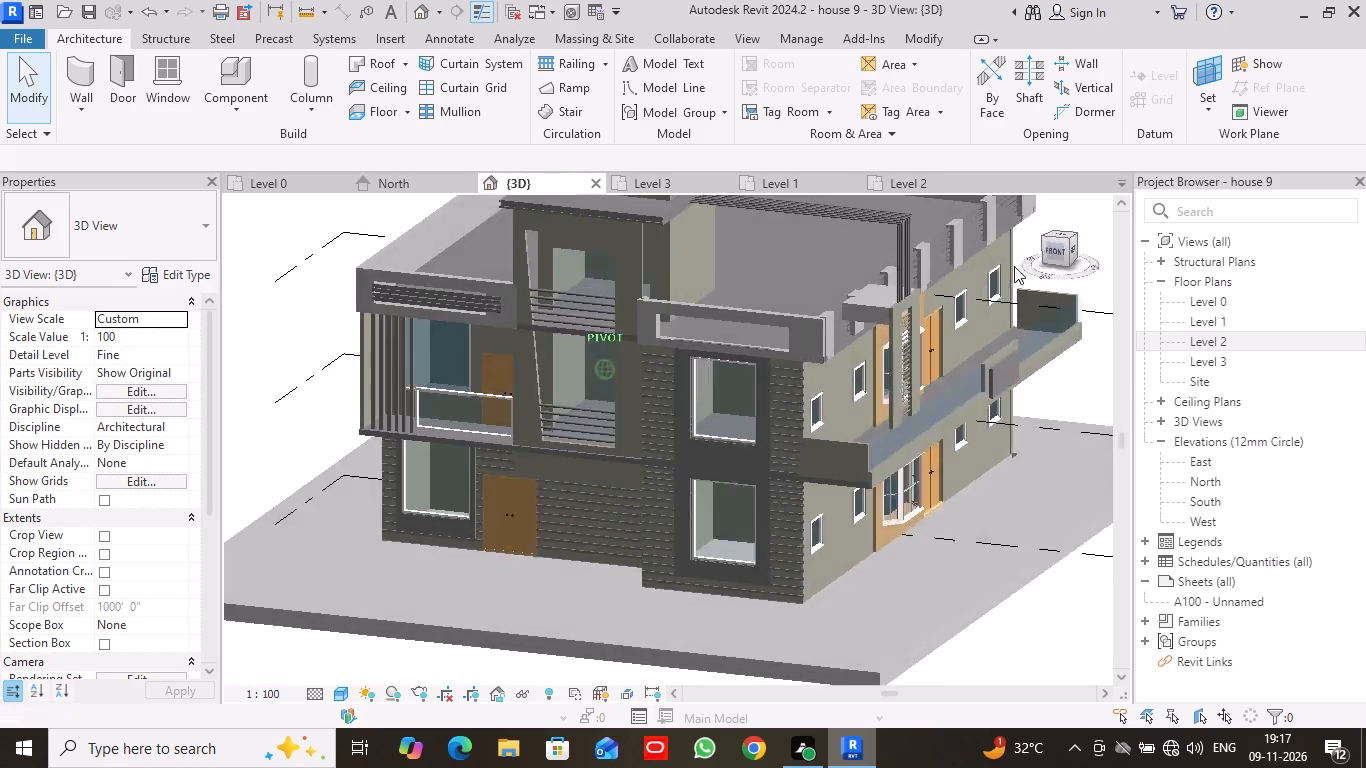
drag(1014, 266, 1003, 266)
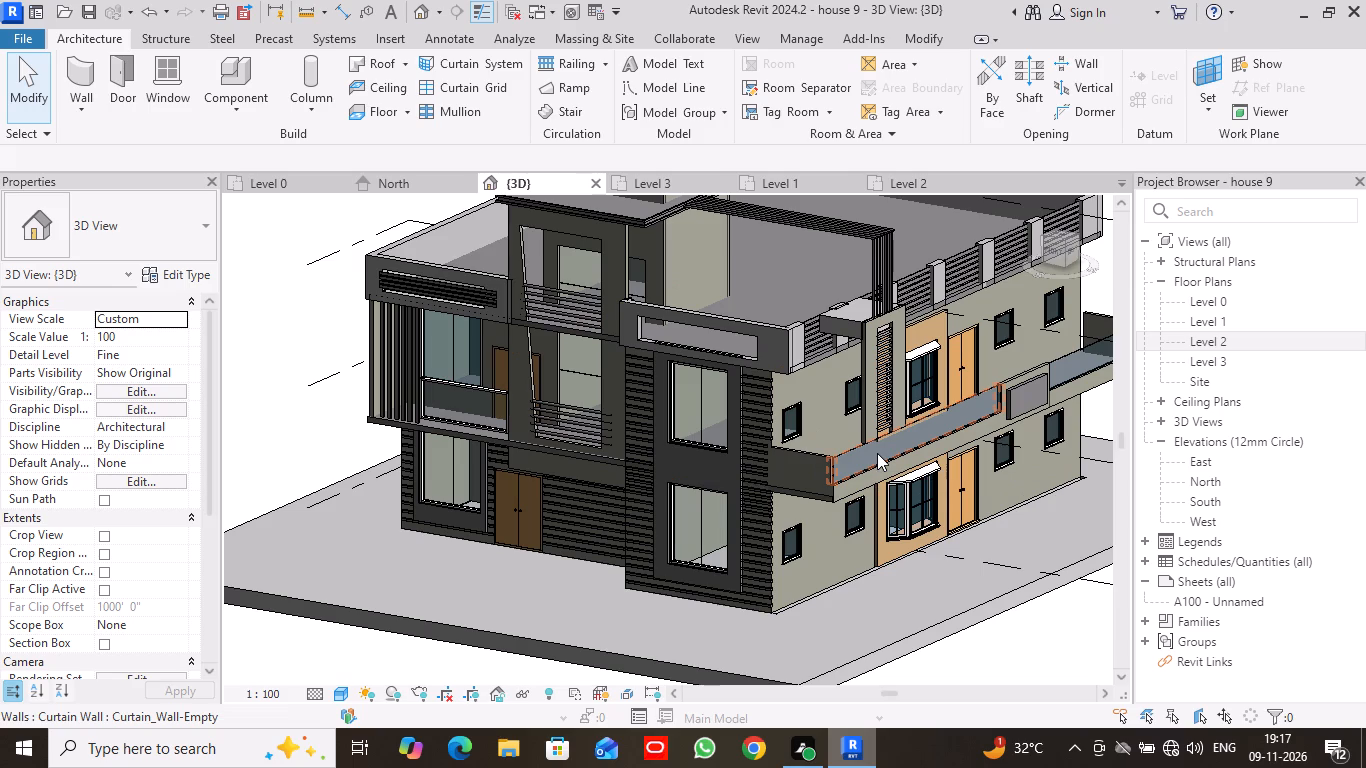
scroll(829, 355, down, 3)
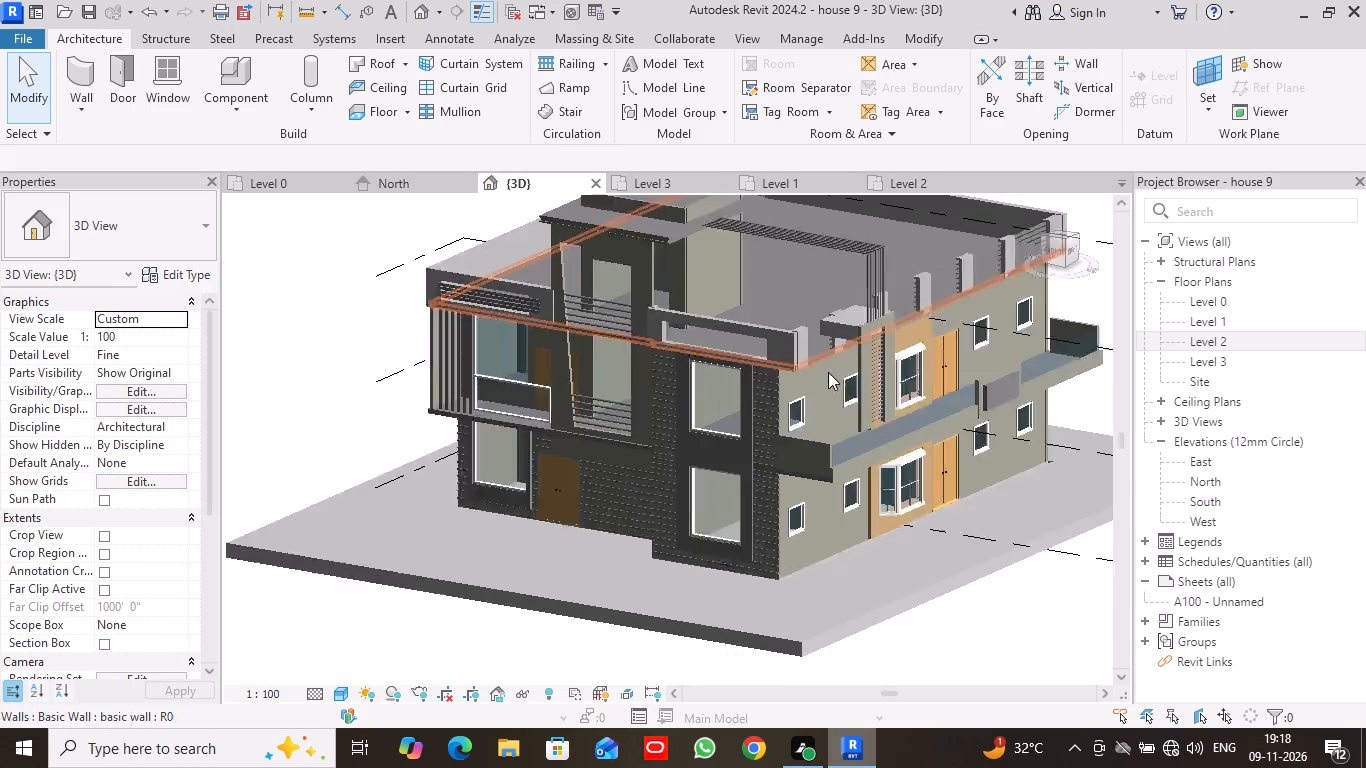
click(1043, 250)
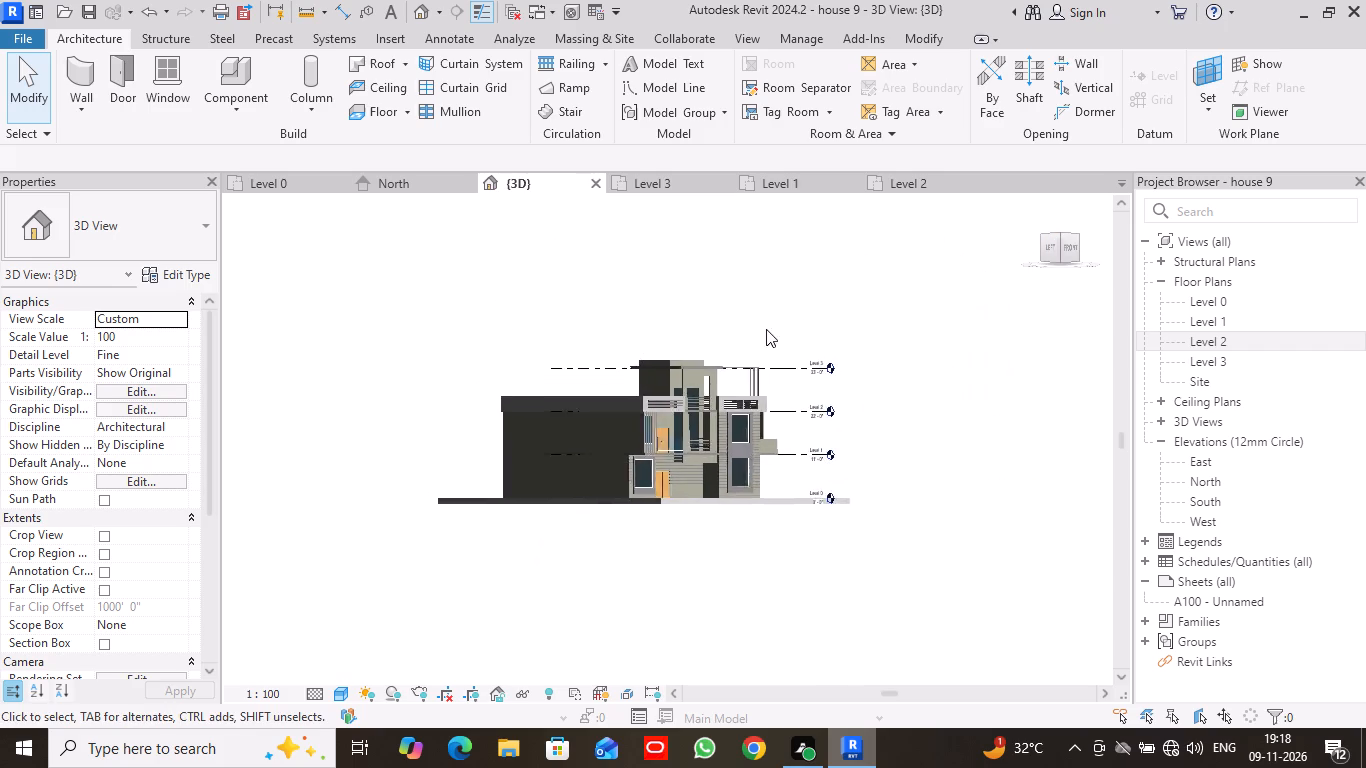
click(1072, 250)
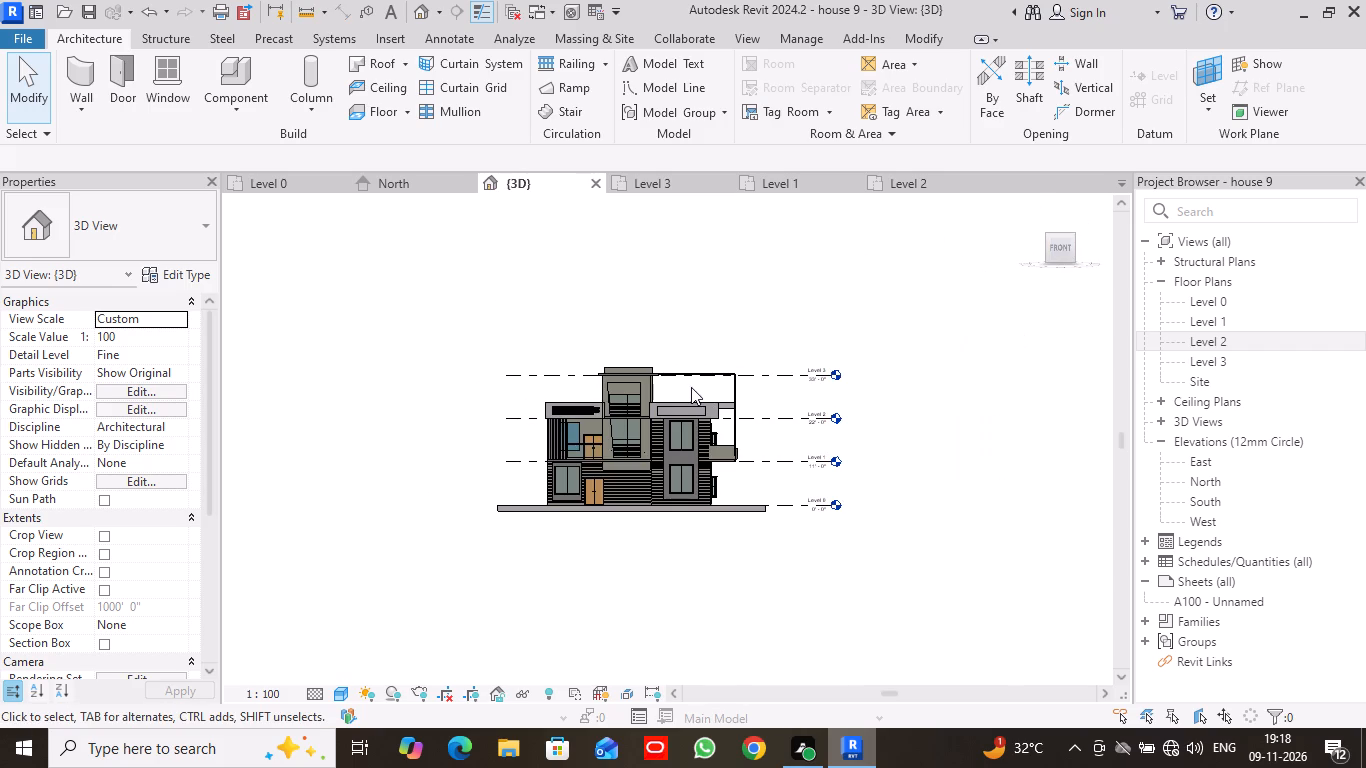
drag(691, 387, 675, 348)
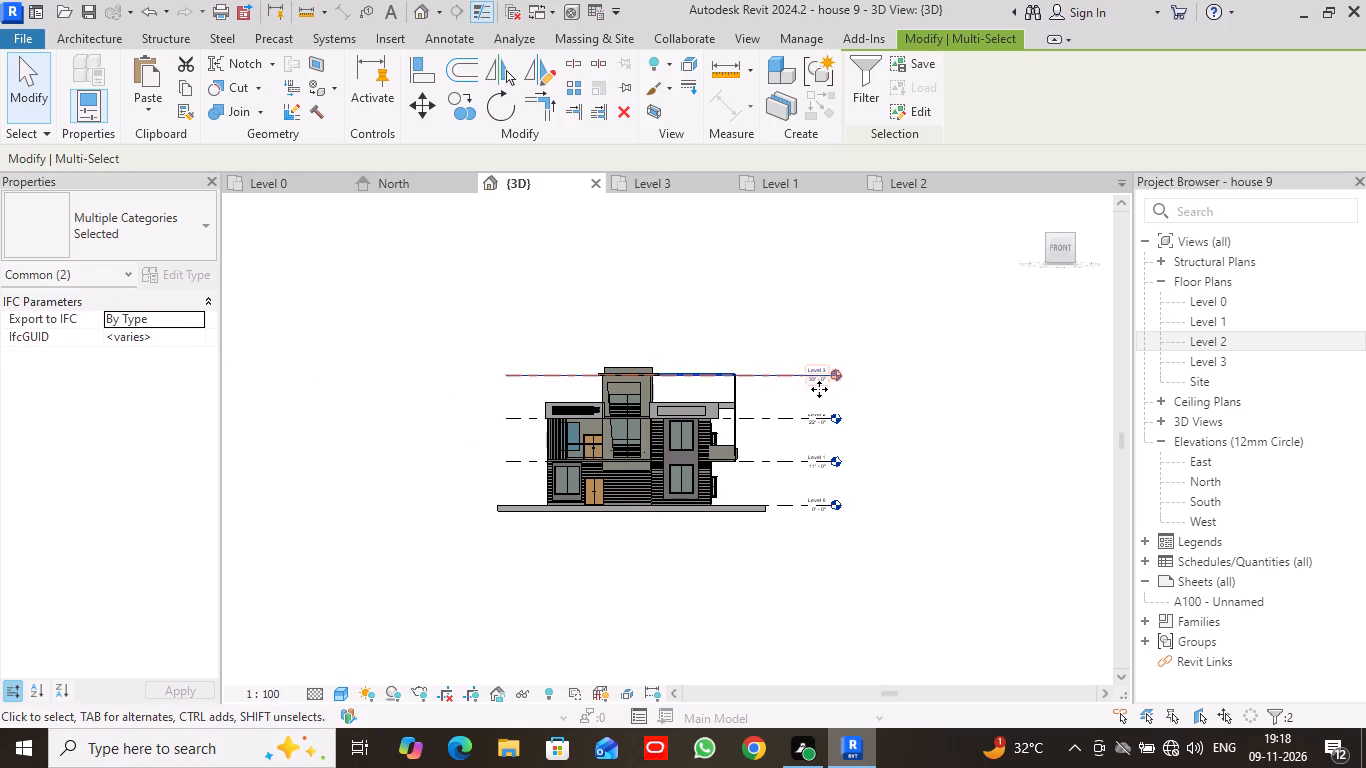
click(736, 389)
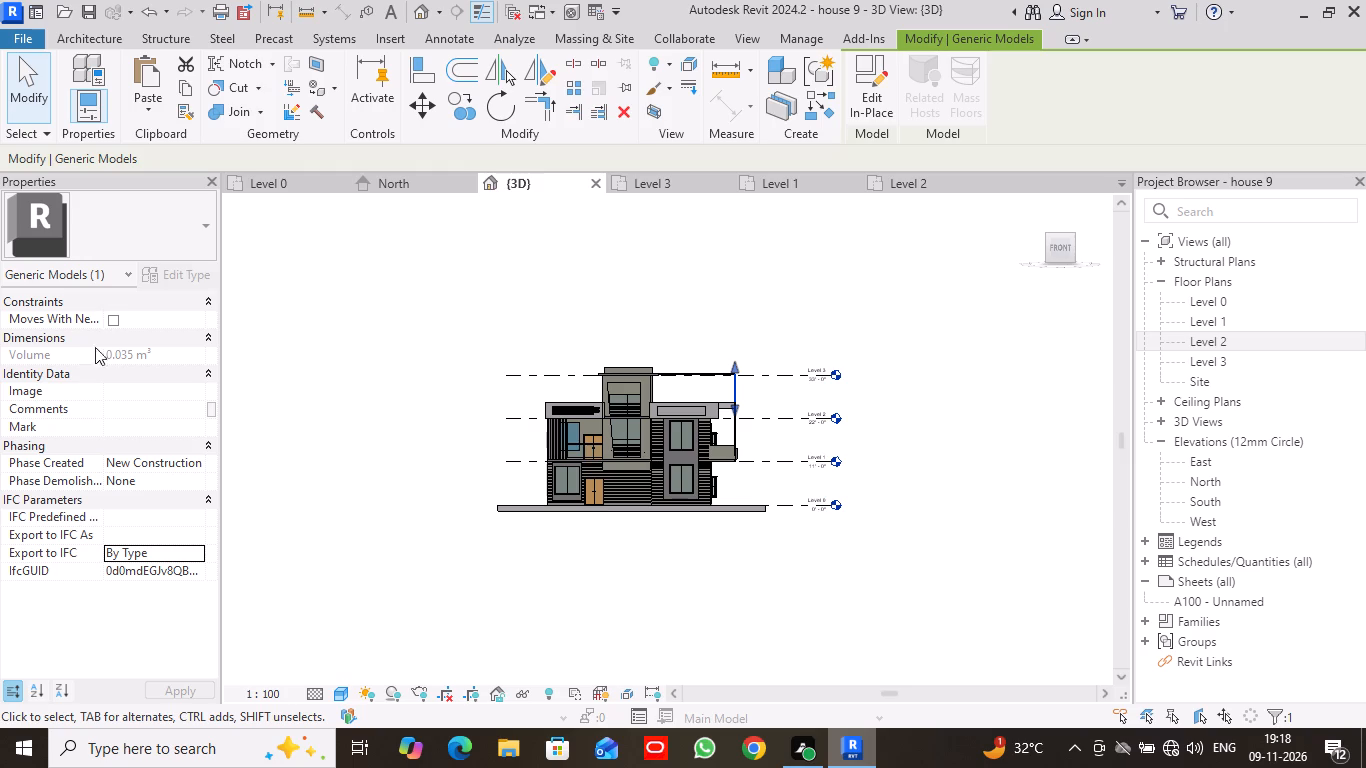
scroll(140, 521, down, 2)
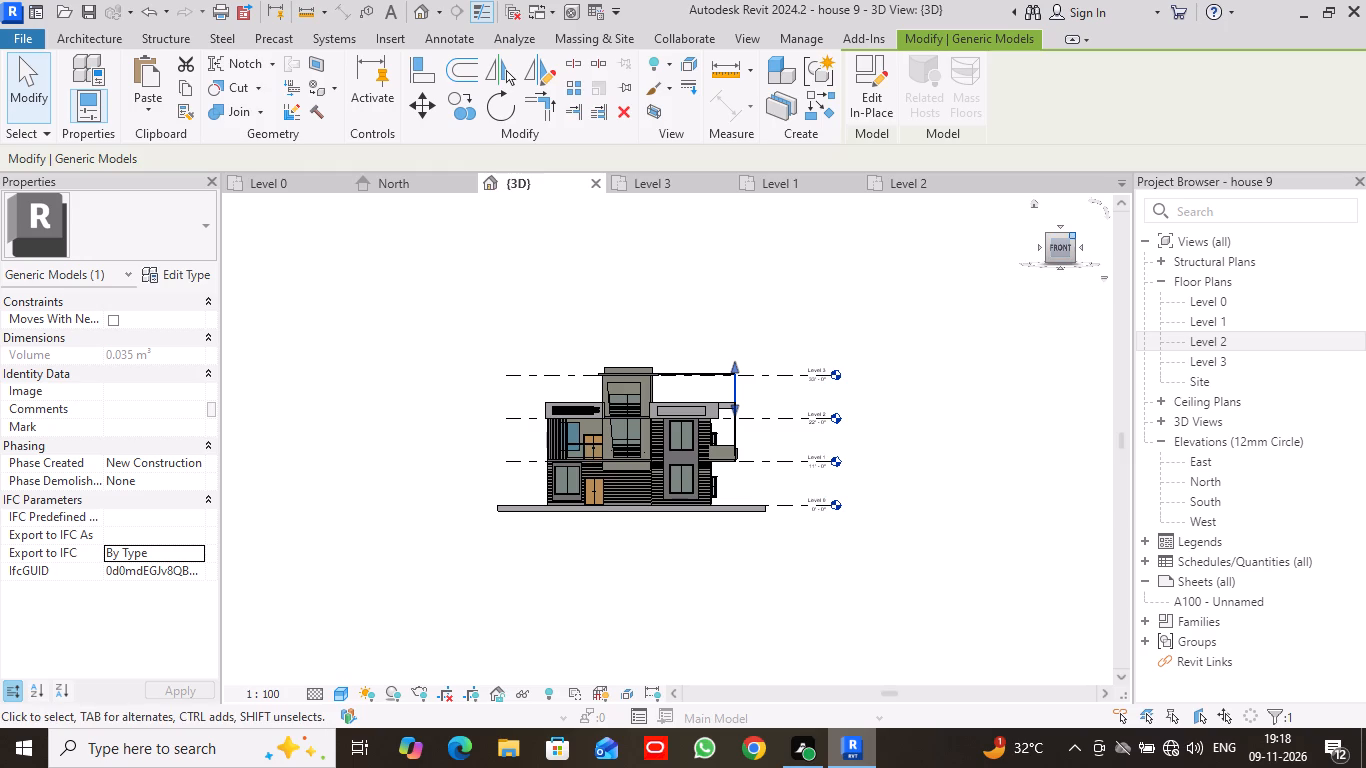
drag(1073, 234, 1014, 257)
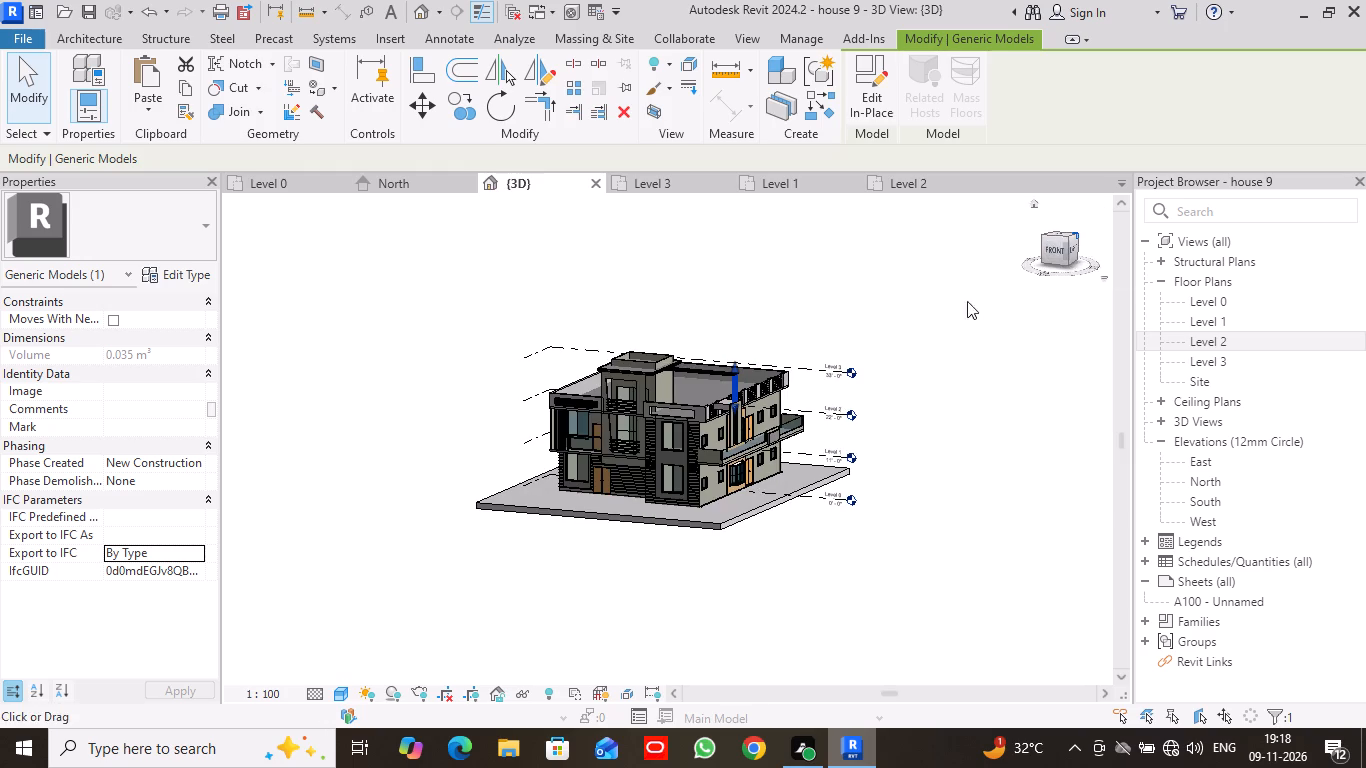
click(19, 64)
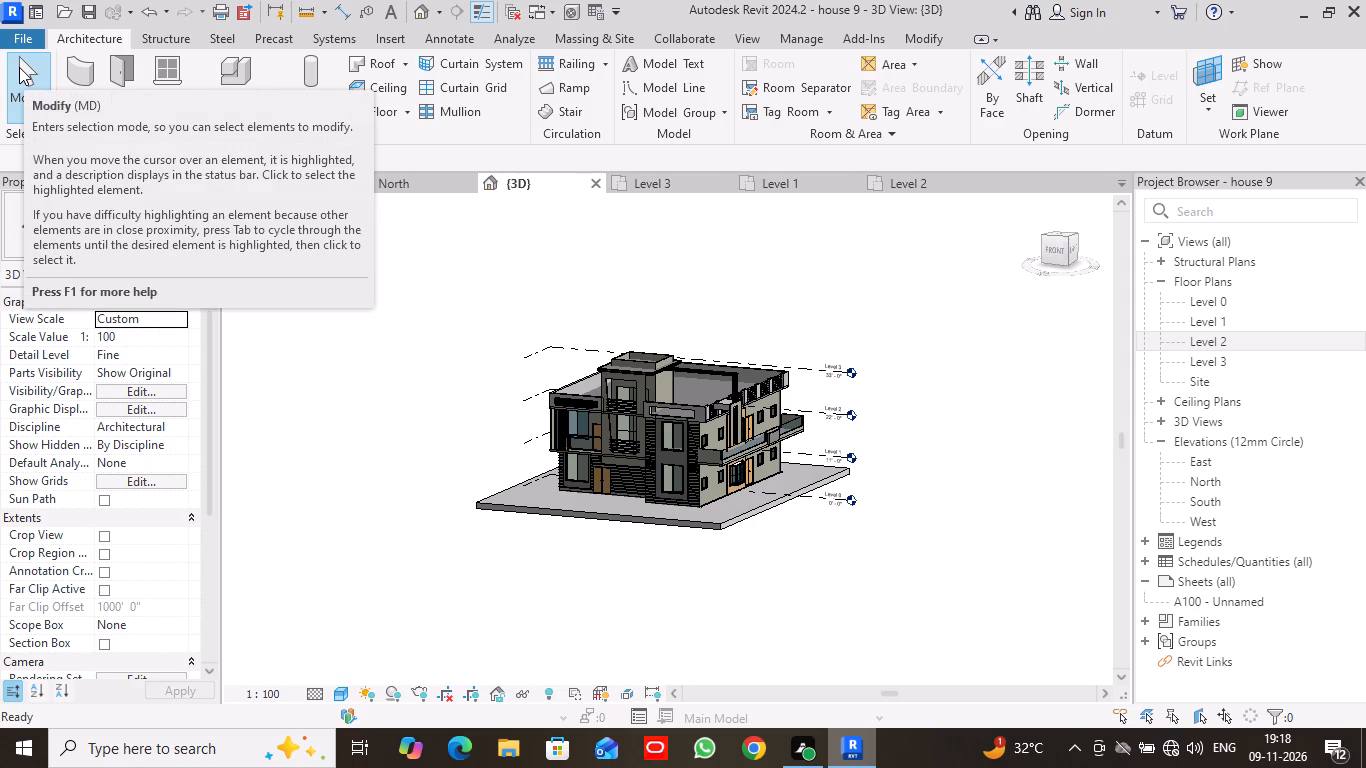
Open the generic model band around the tower's top for in-place editing.
click(649, 375)
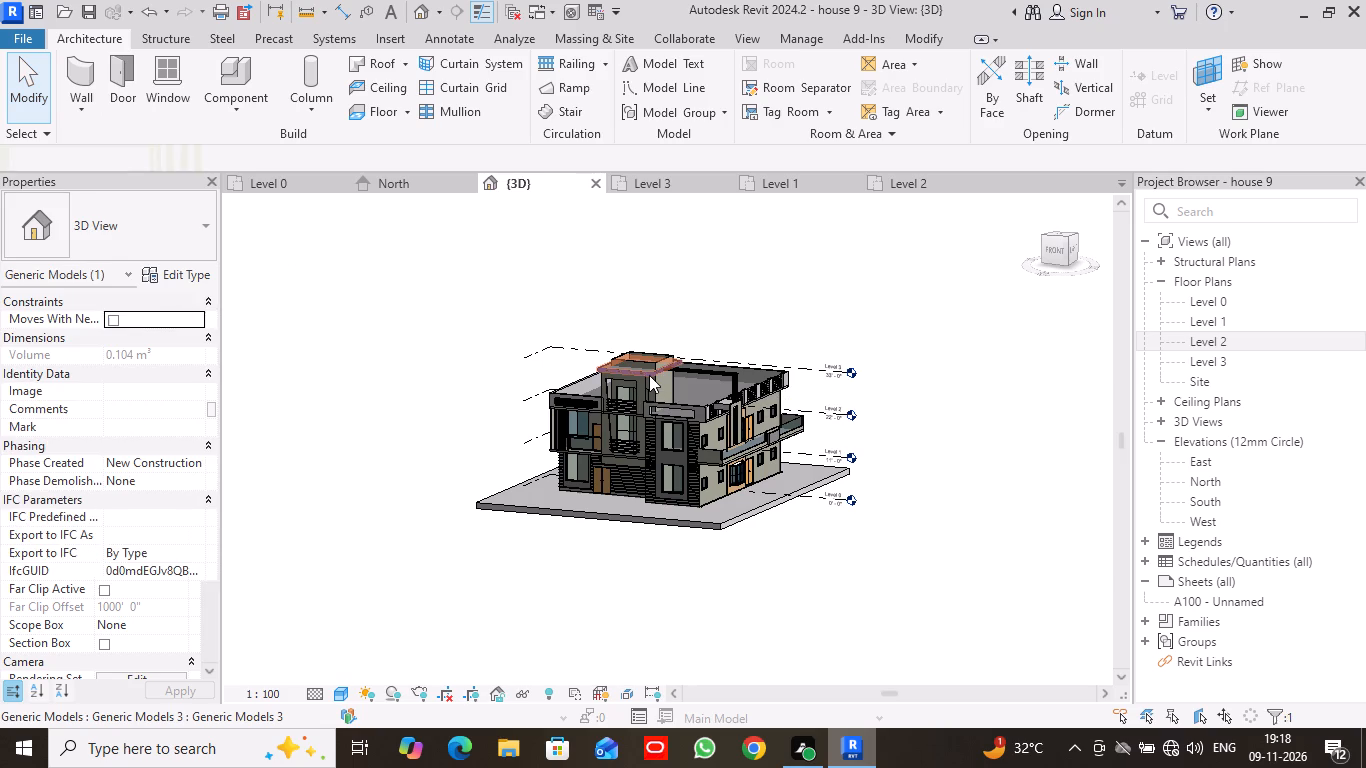
click(866, 80)
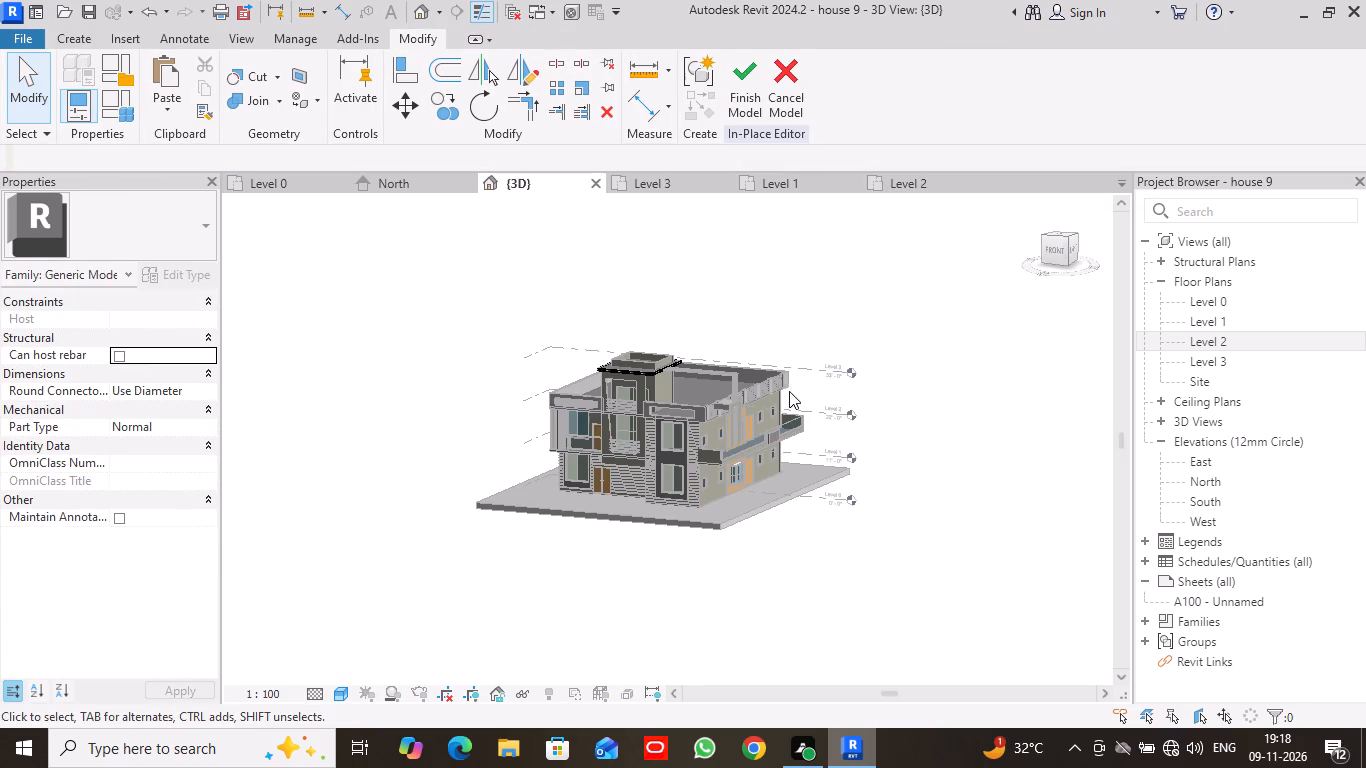
click(1060, 250)
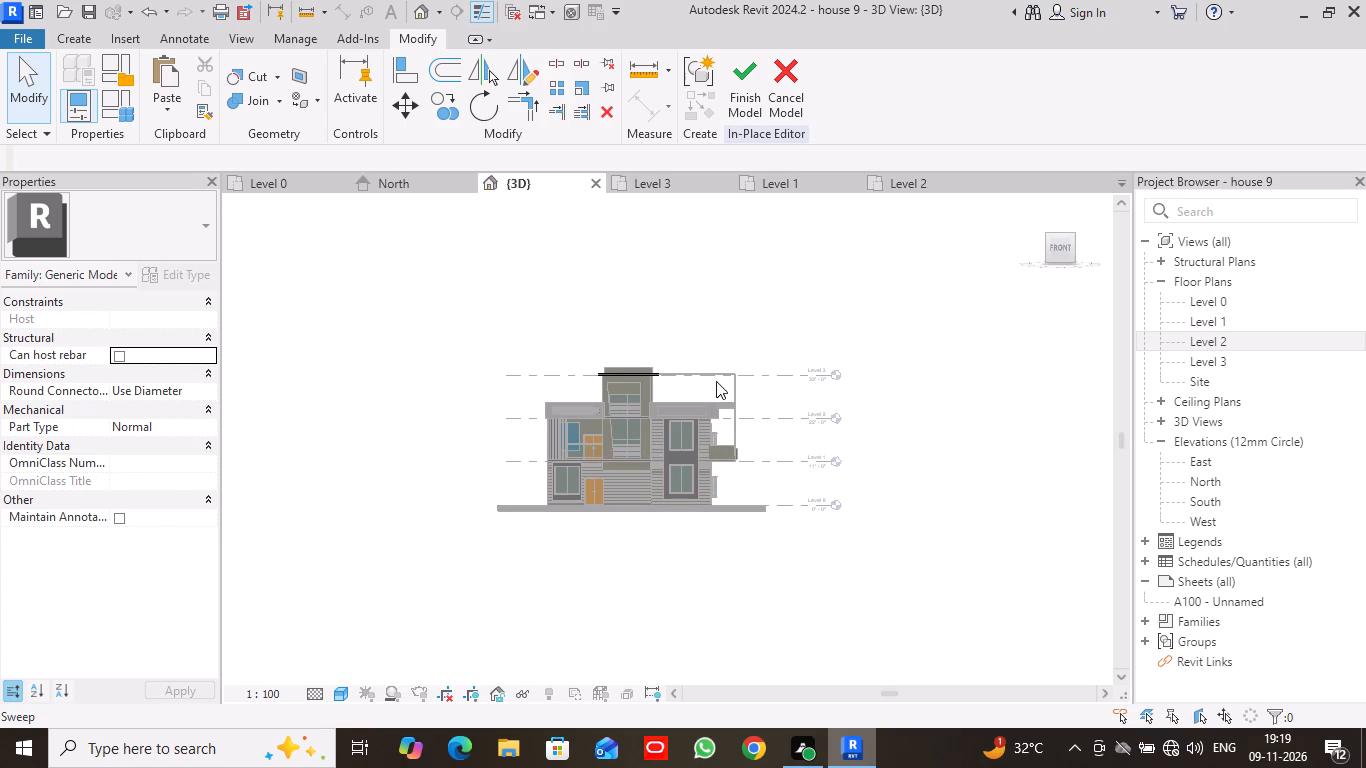
drag(761, 393, 706, 354)
drag(706, 354, 701, 344)
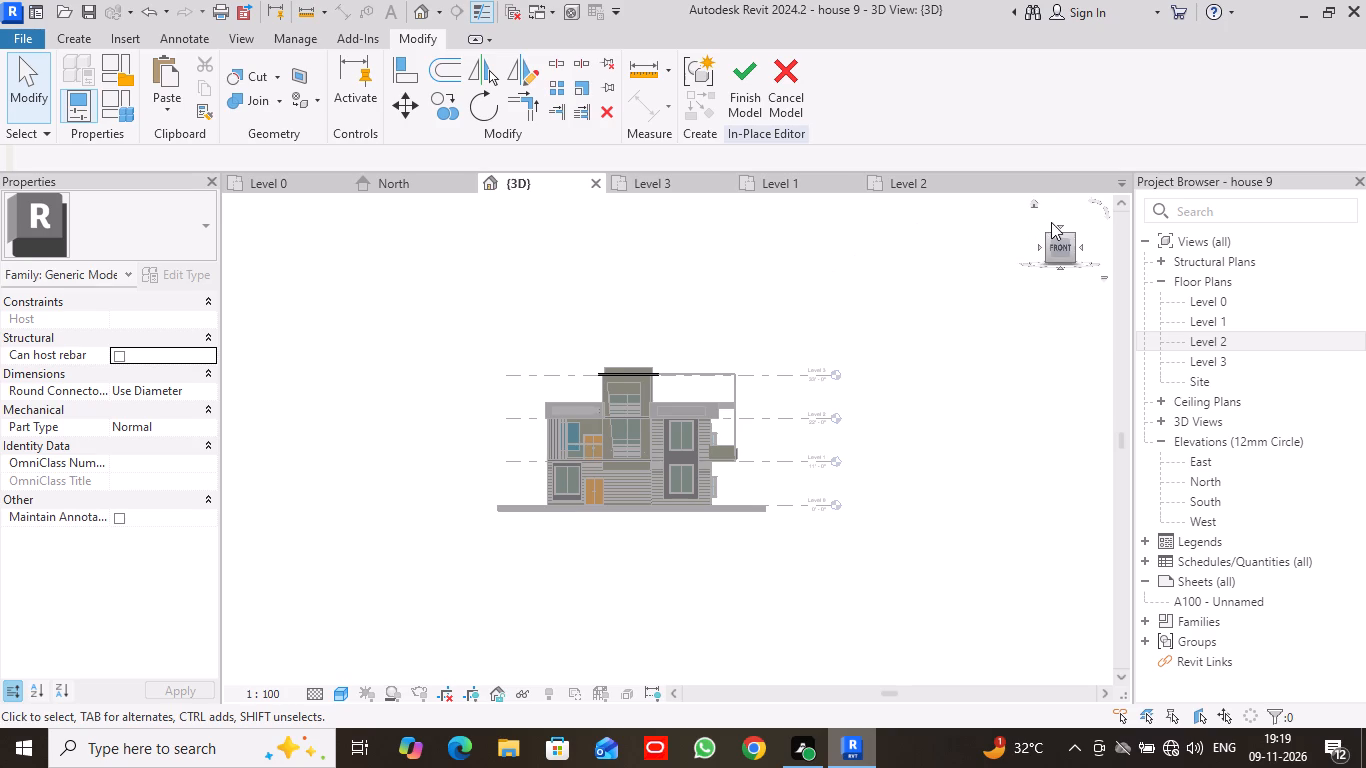
drag(1073, 236, 1056, 247)
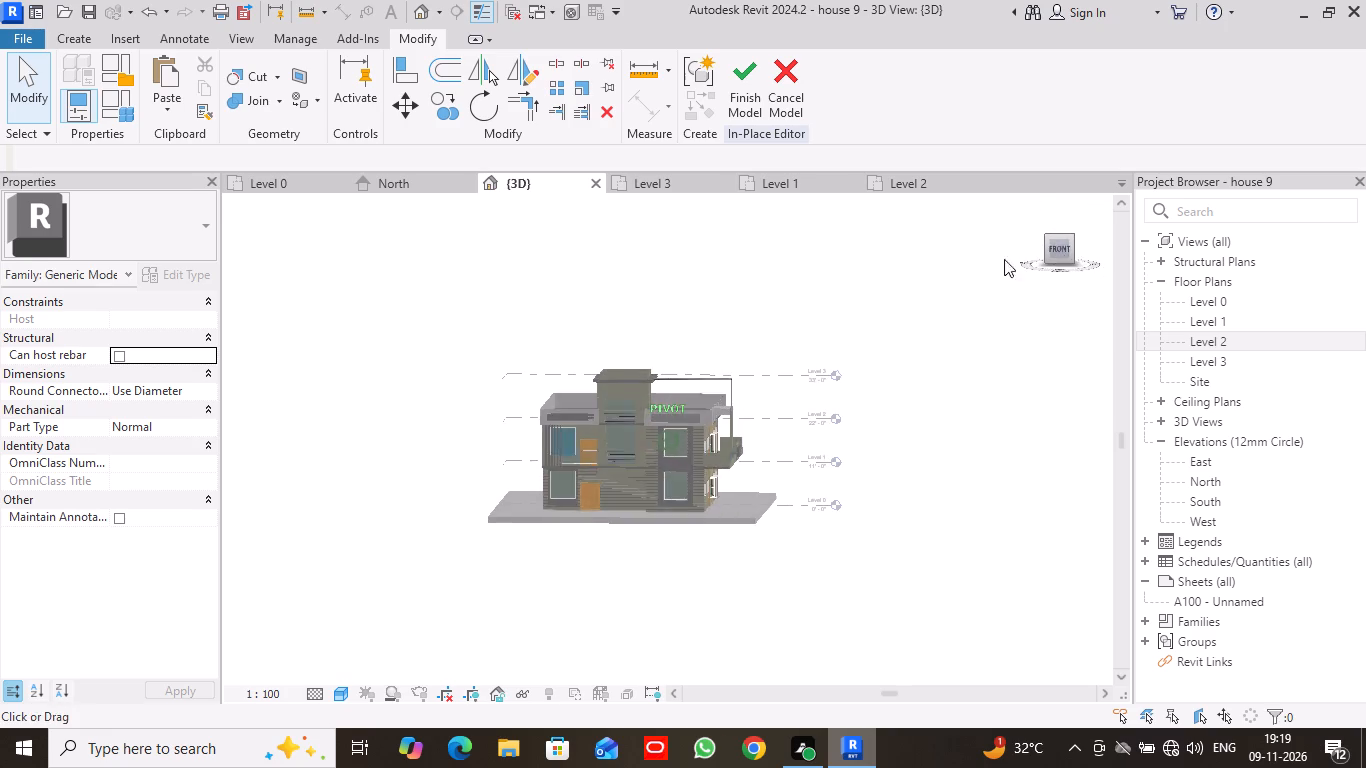
scroll(701, 387, up, 6)
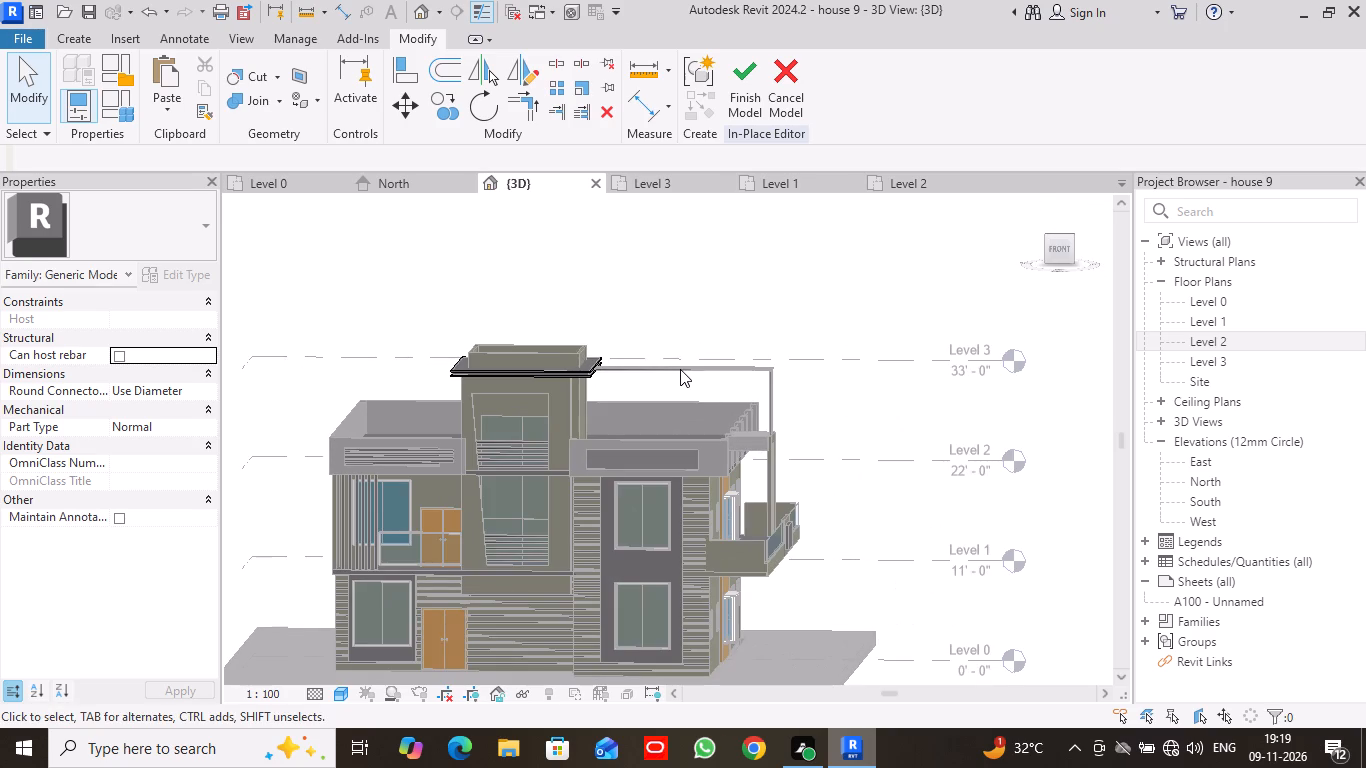
click(680, 369)
click(685, 367)
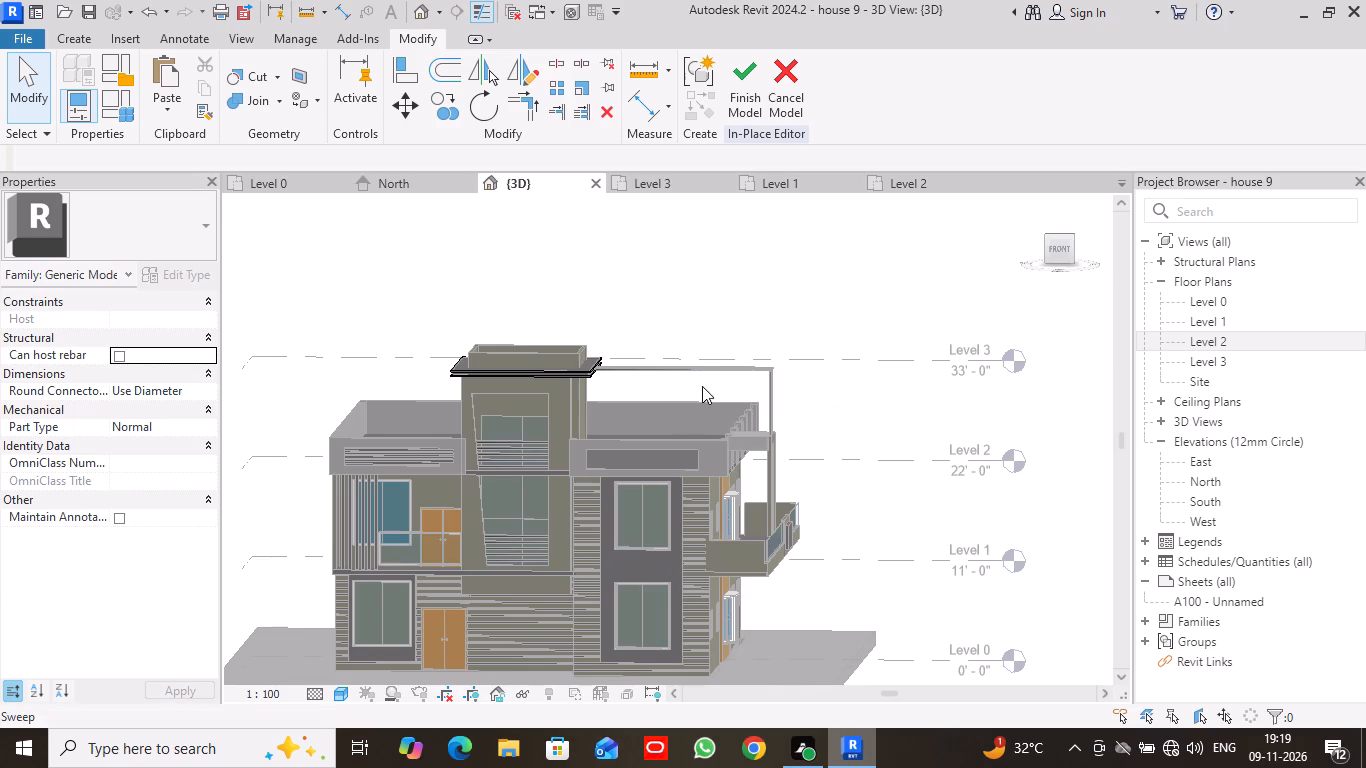
drag(702, 386, 686, 343)
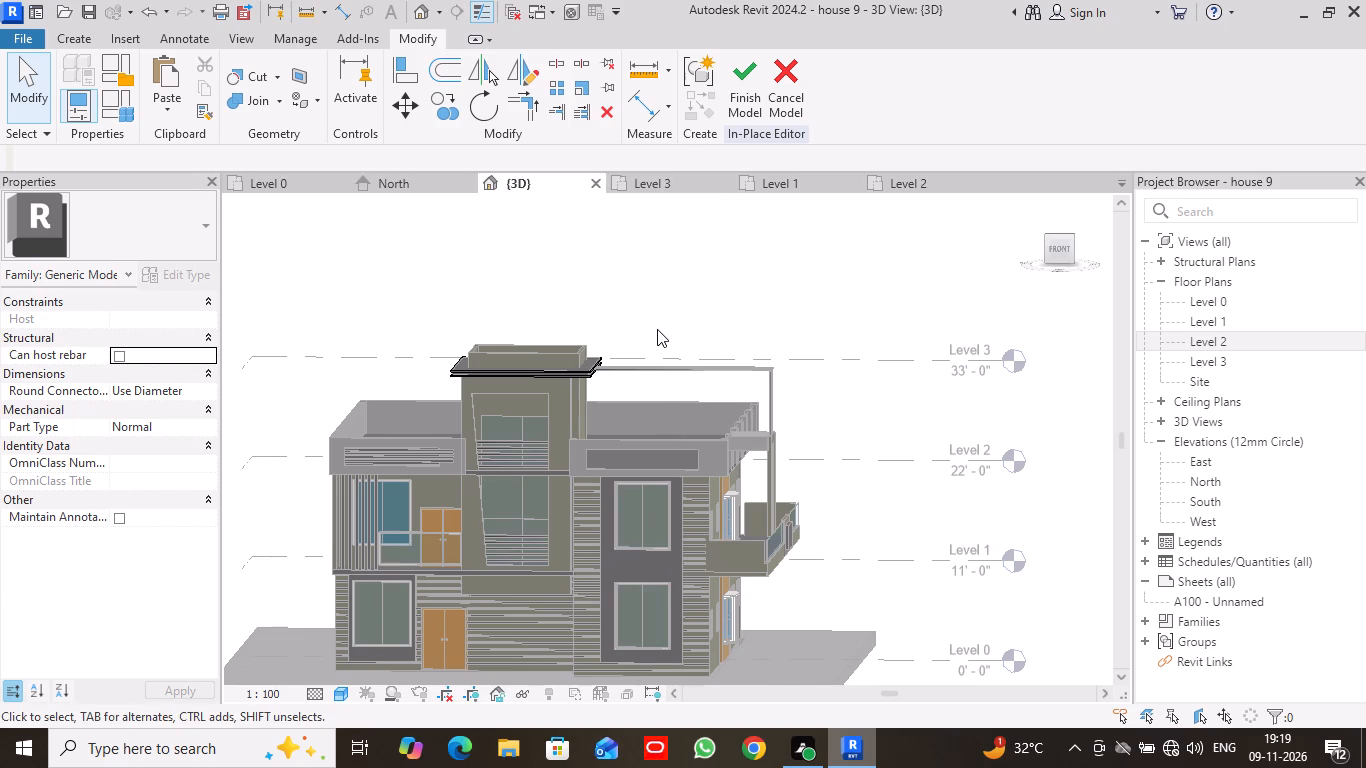
Open the material choice for the tower-top sweep and search the project materials for "woo".
click(579, 373)
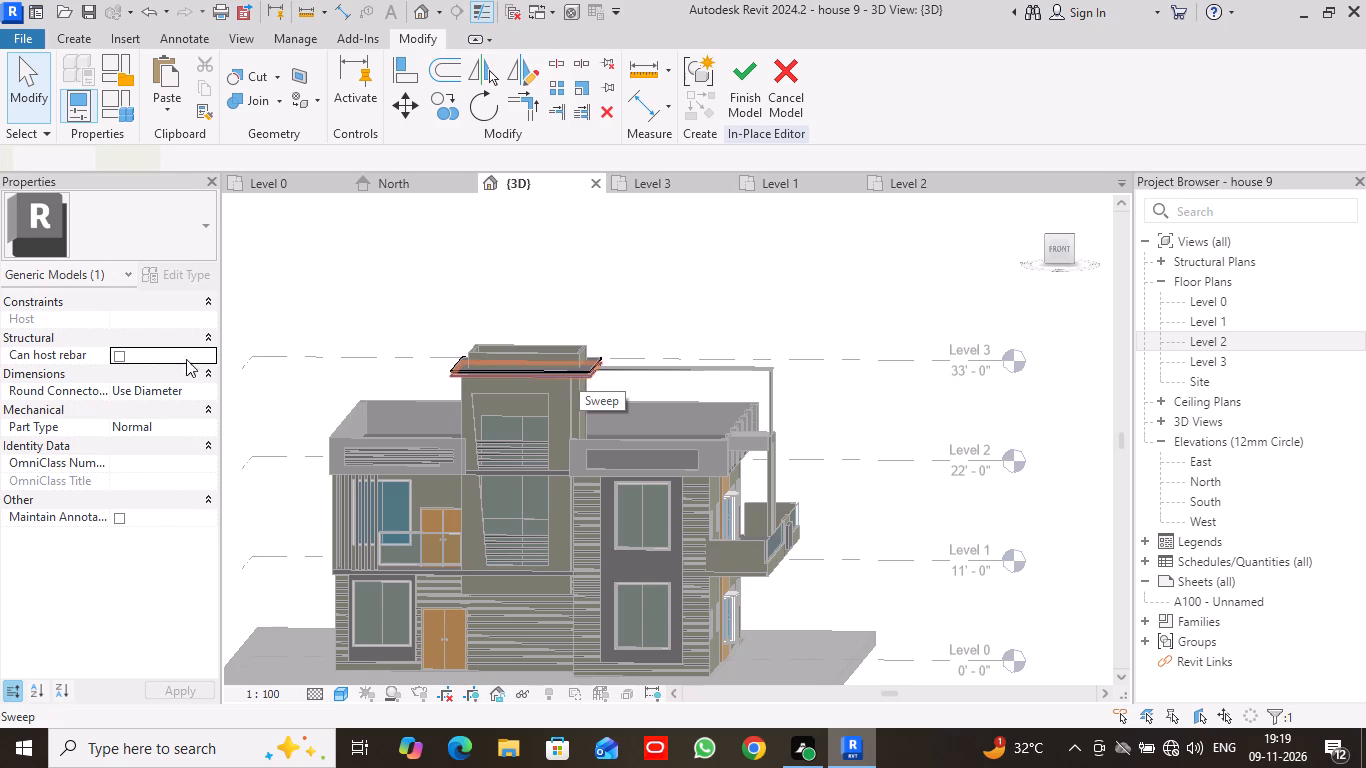
click(181, 369)
click(195, 373)
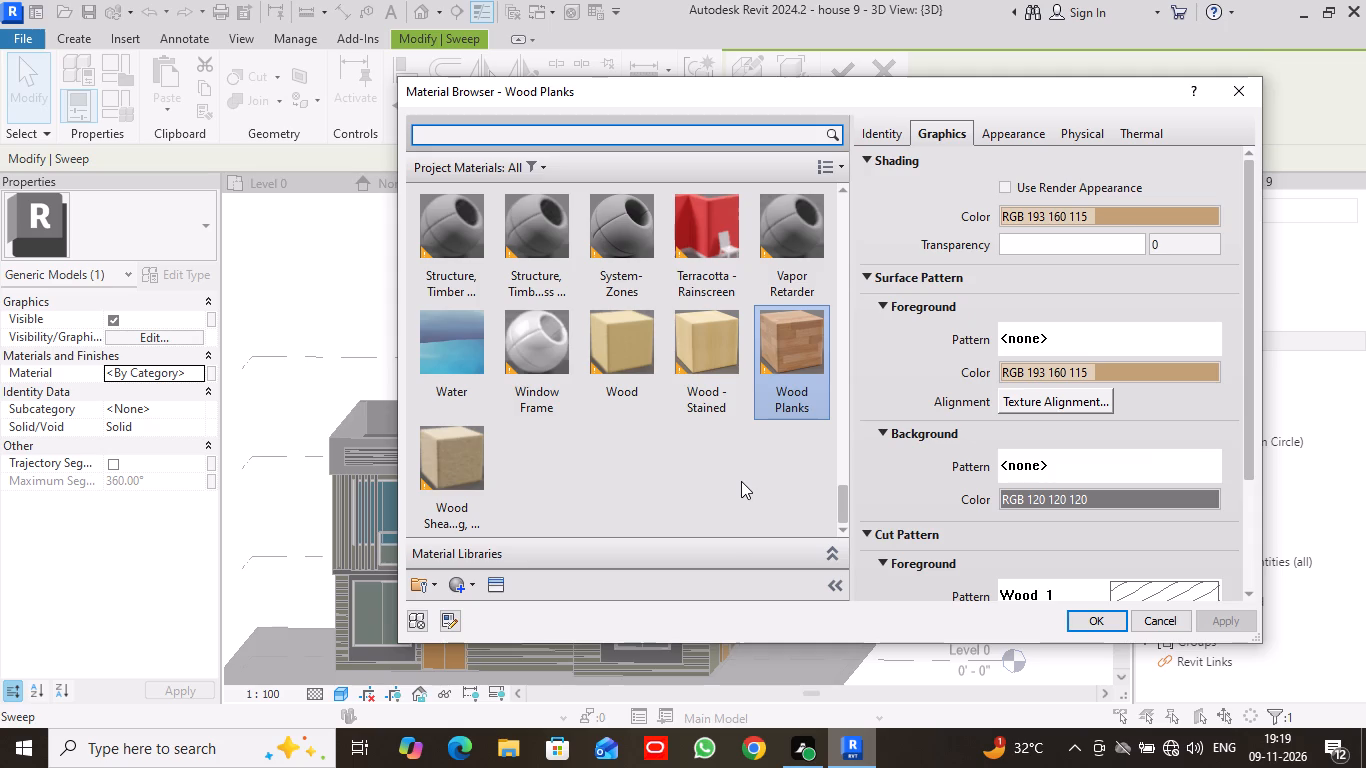
scroll(741, 481, up, 3)
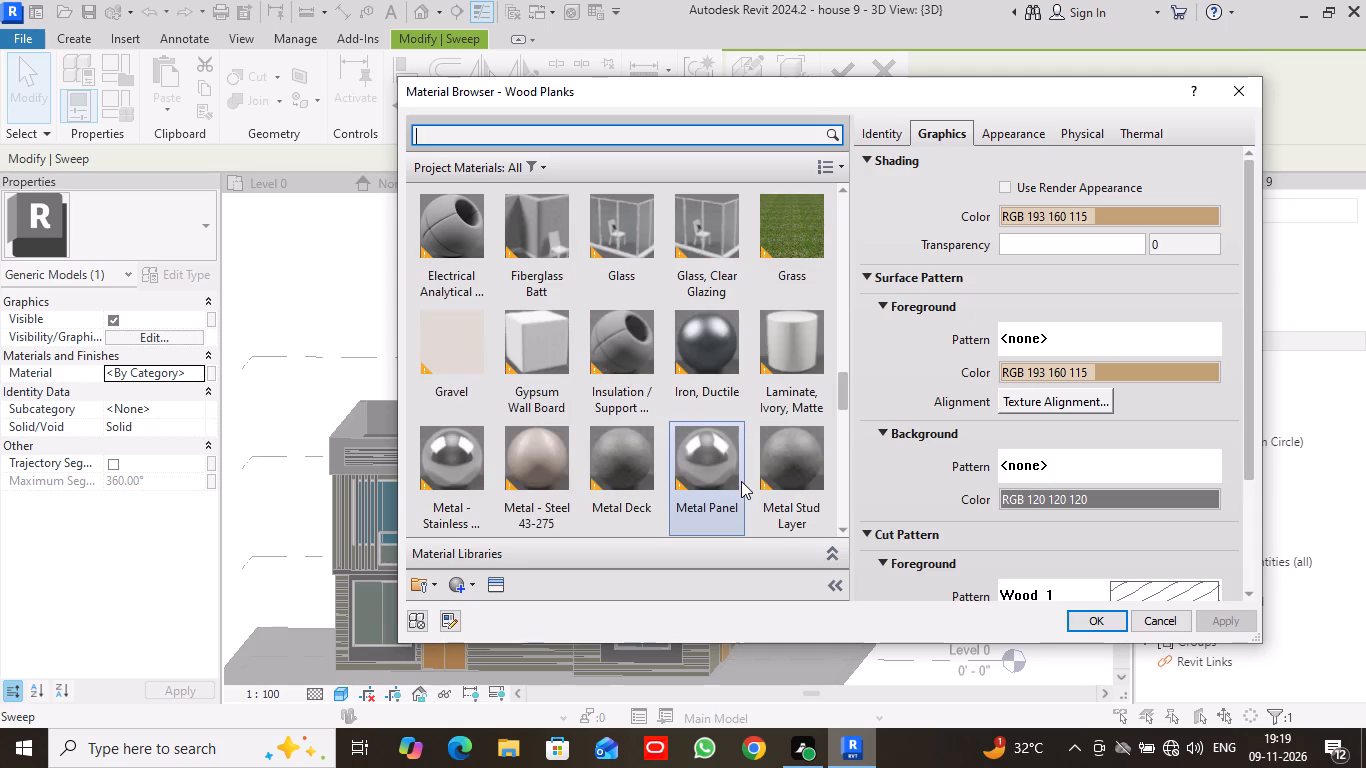
click(552, 133)
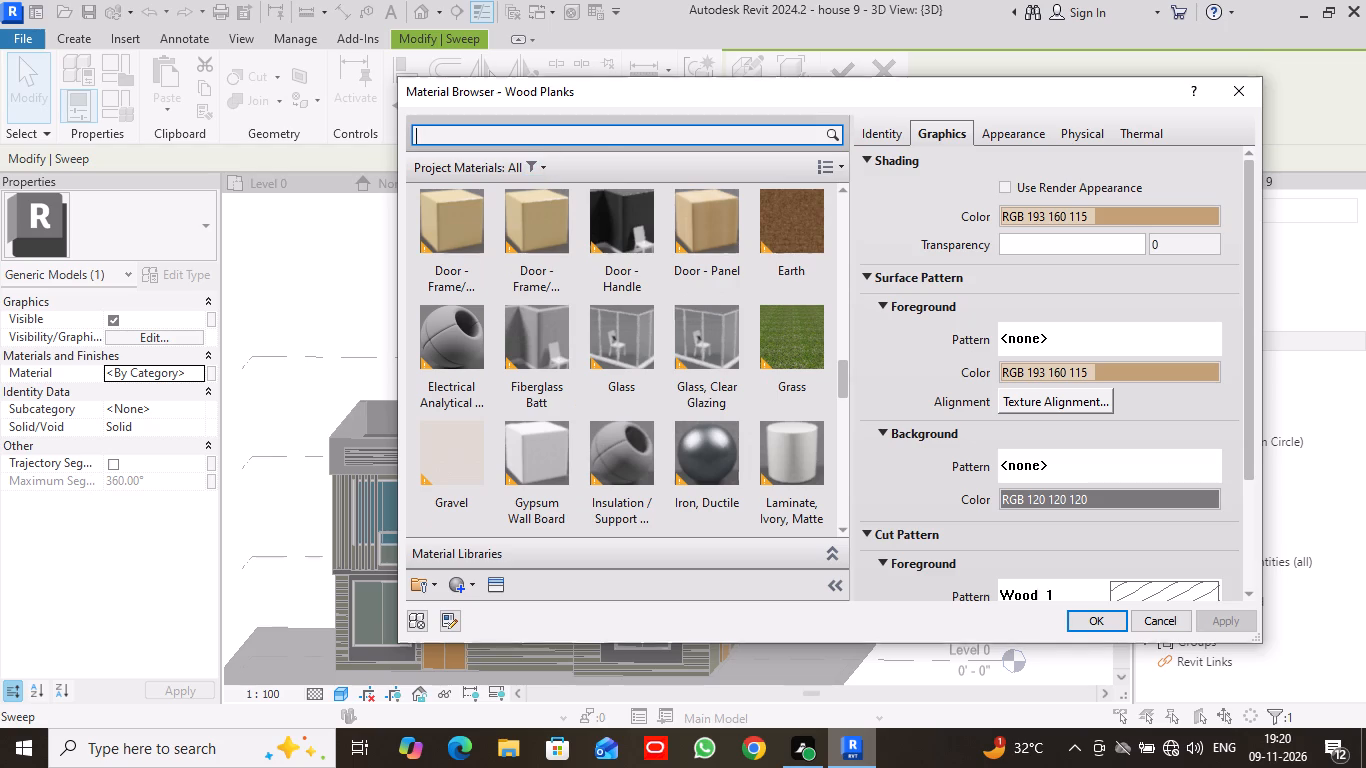
text(woo)
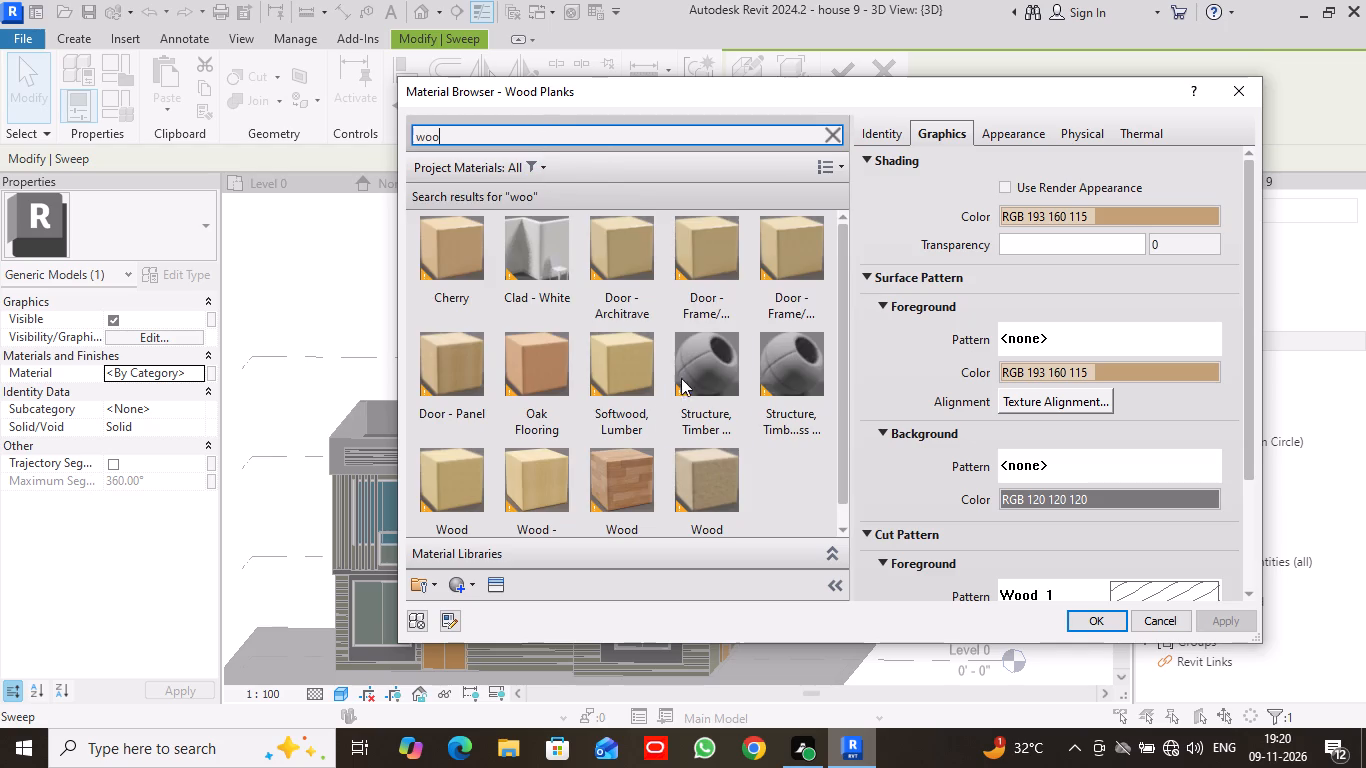
Search the Asset Browser for "wodden" appearances for the tower-top sweep.
click(491, 580)
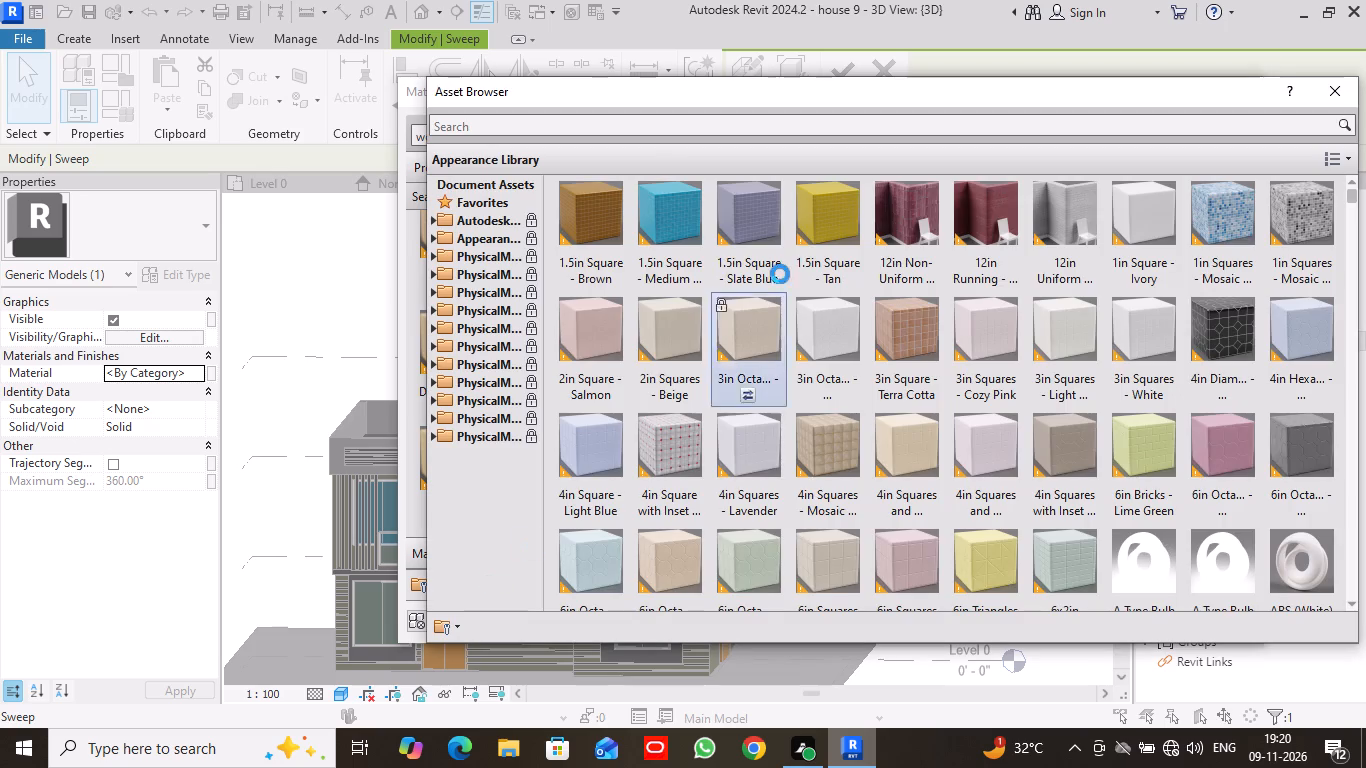
click(676, 126)
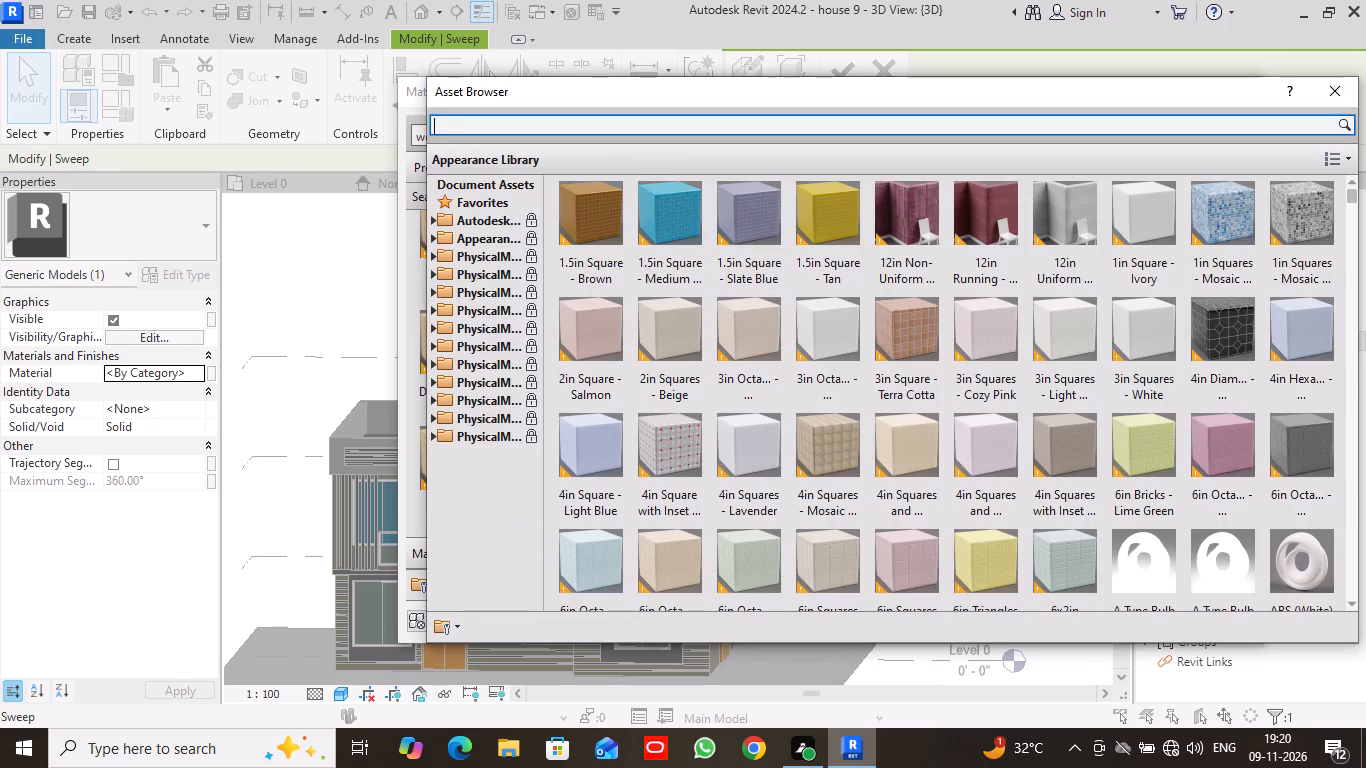
text(wo)
text(ddem)
key(BackSpace)
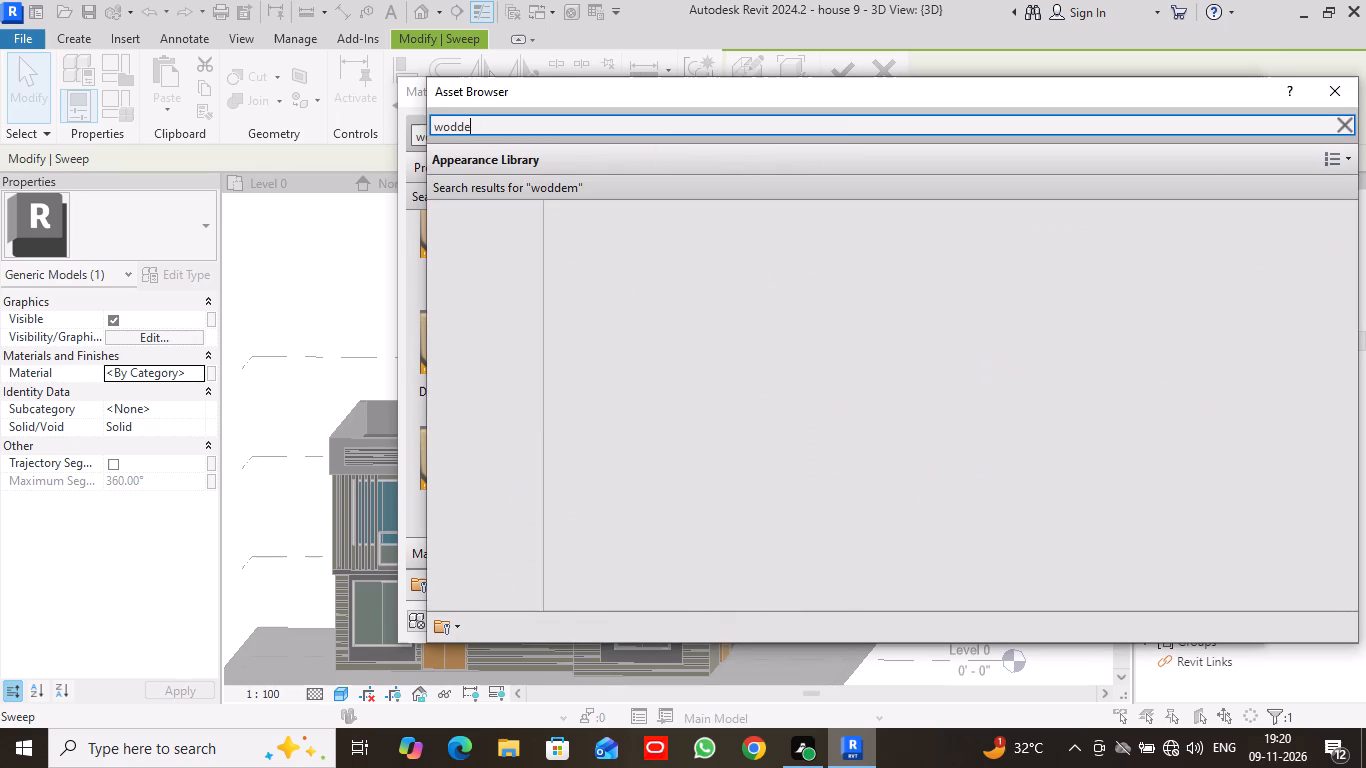
key(n)
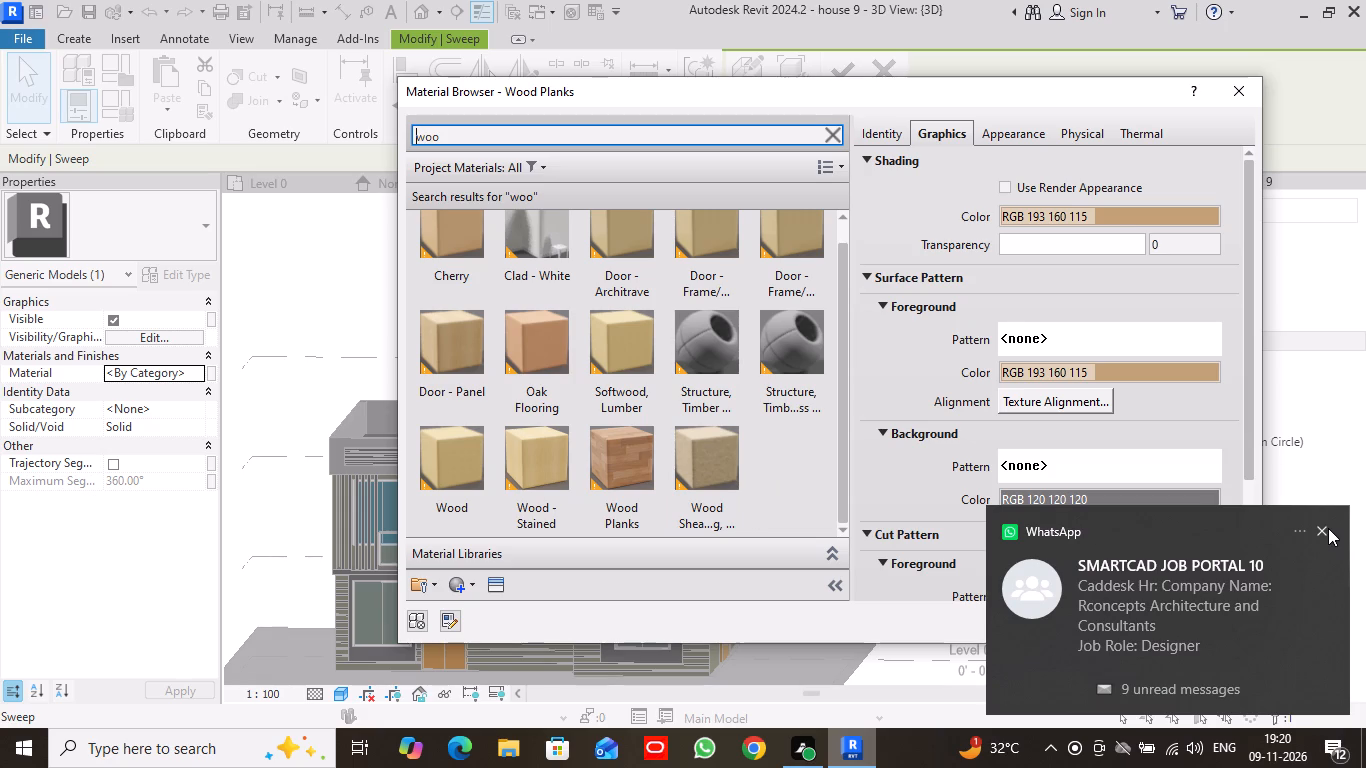
click(1327, 527)
click(498, 580)
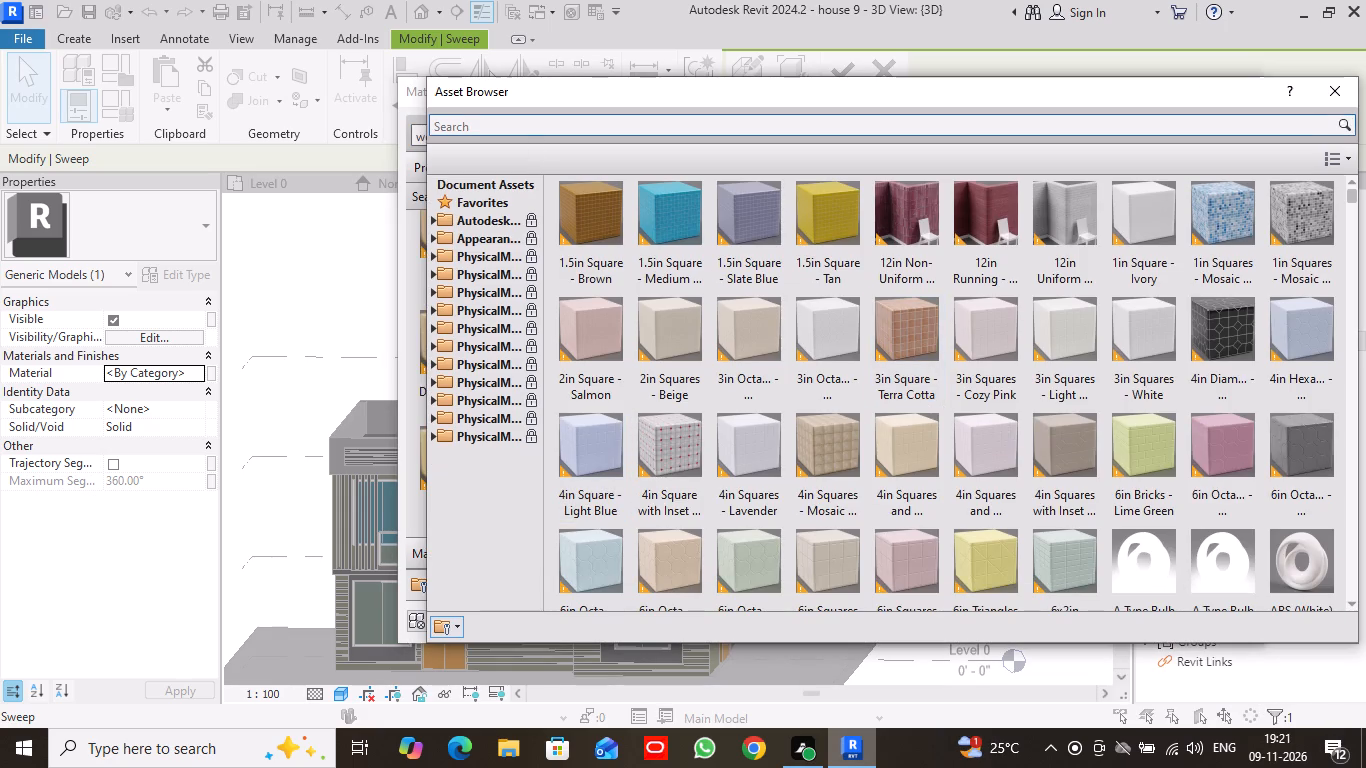
click(581, 119)
text(wo)
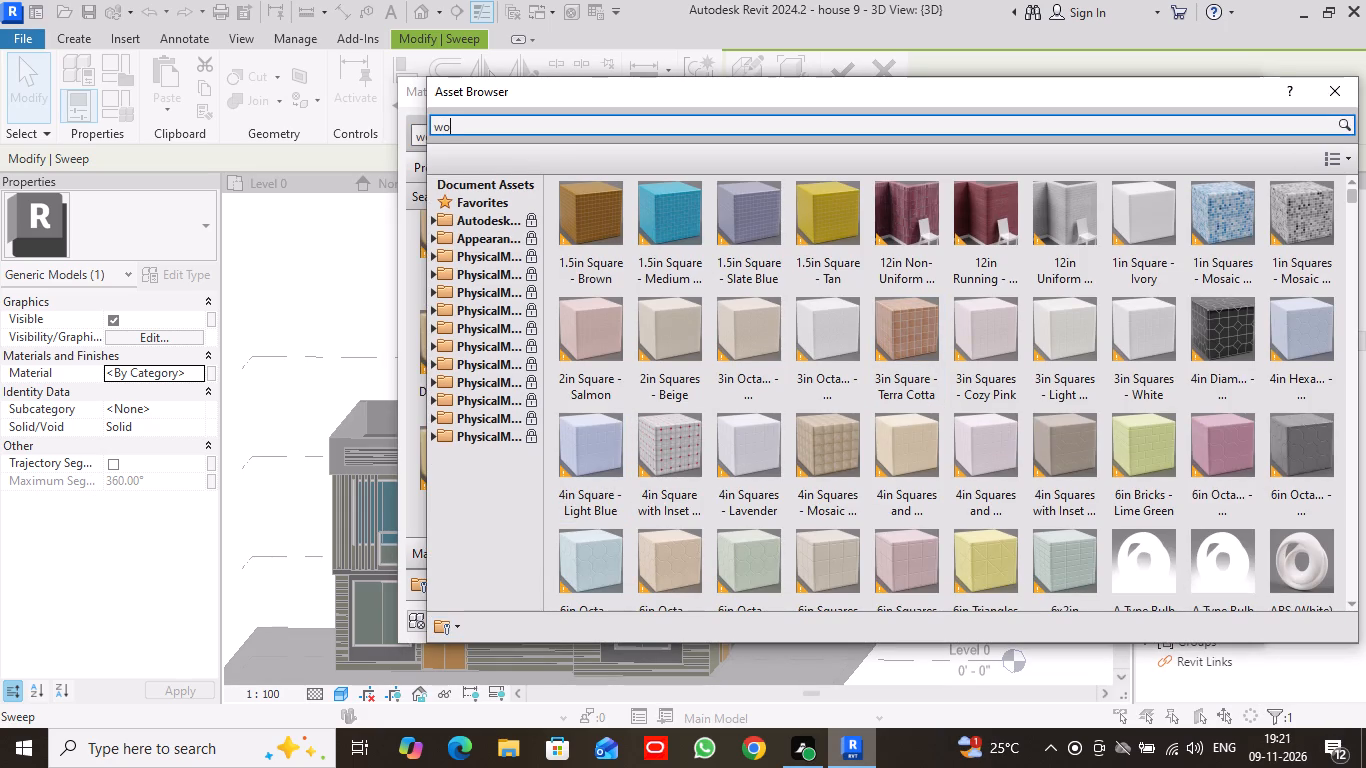
text(dden)
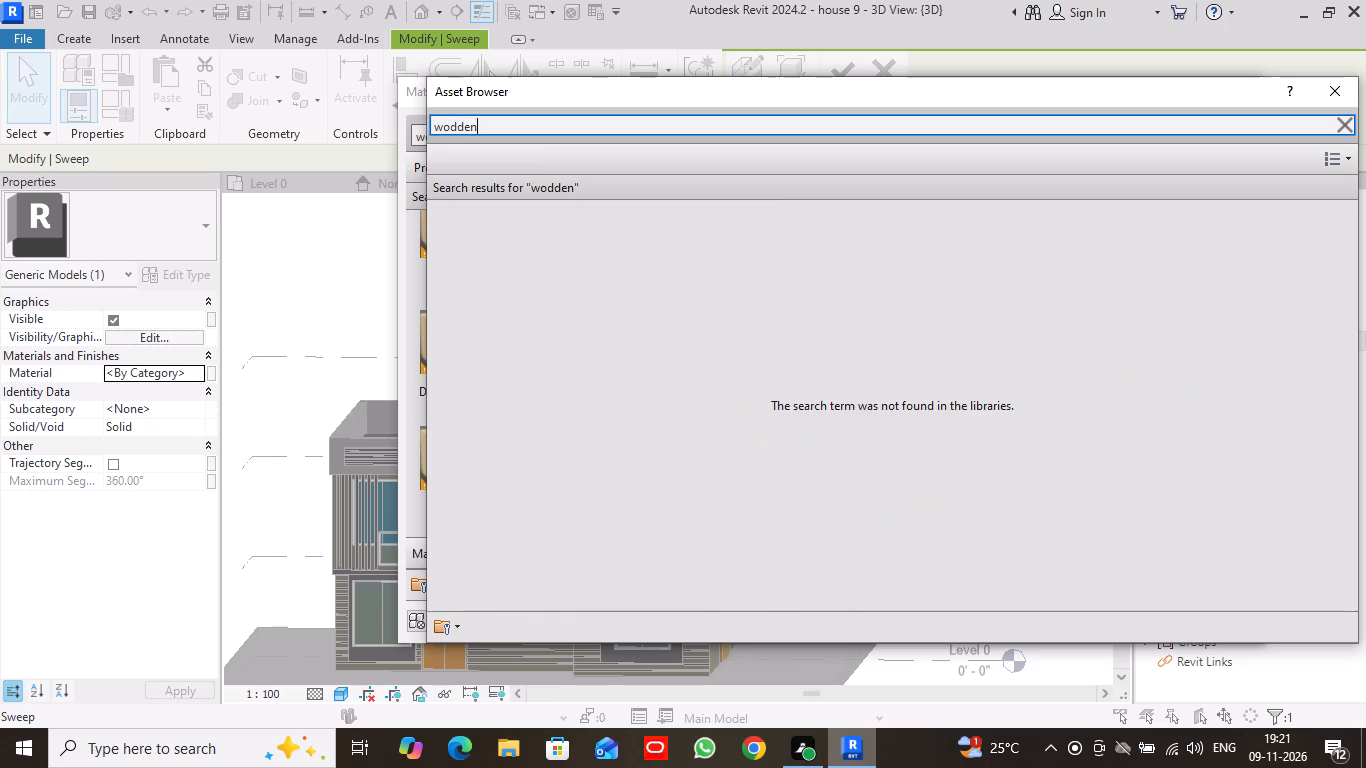
key(Return)
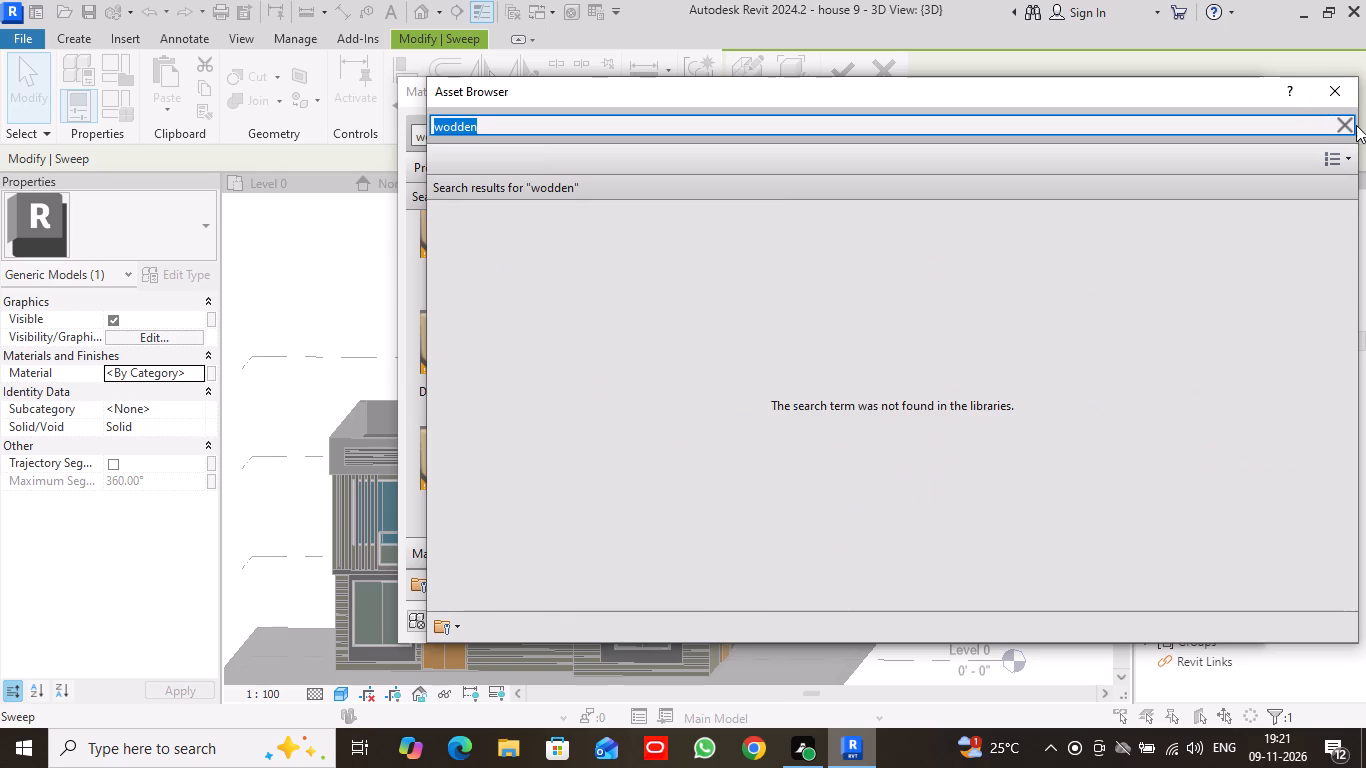
Clear the Asset Browser search and look through the document assets for a suitable wood appearance for the tower-top sweep.
click(1342, 126)
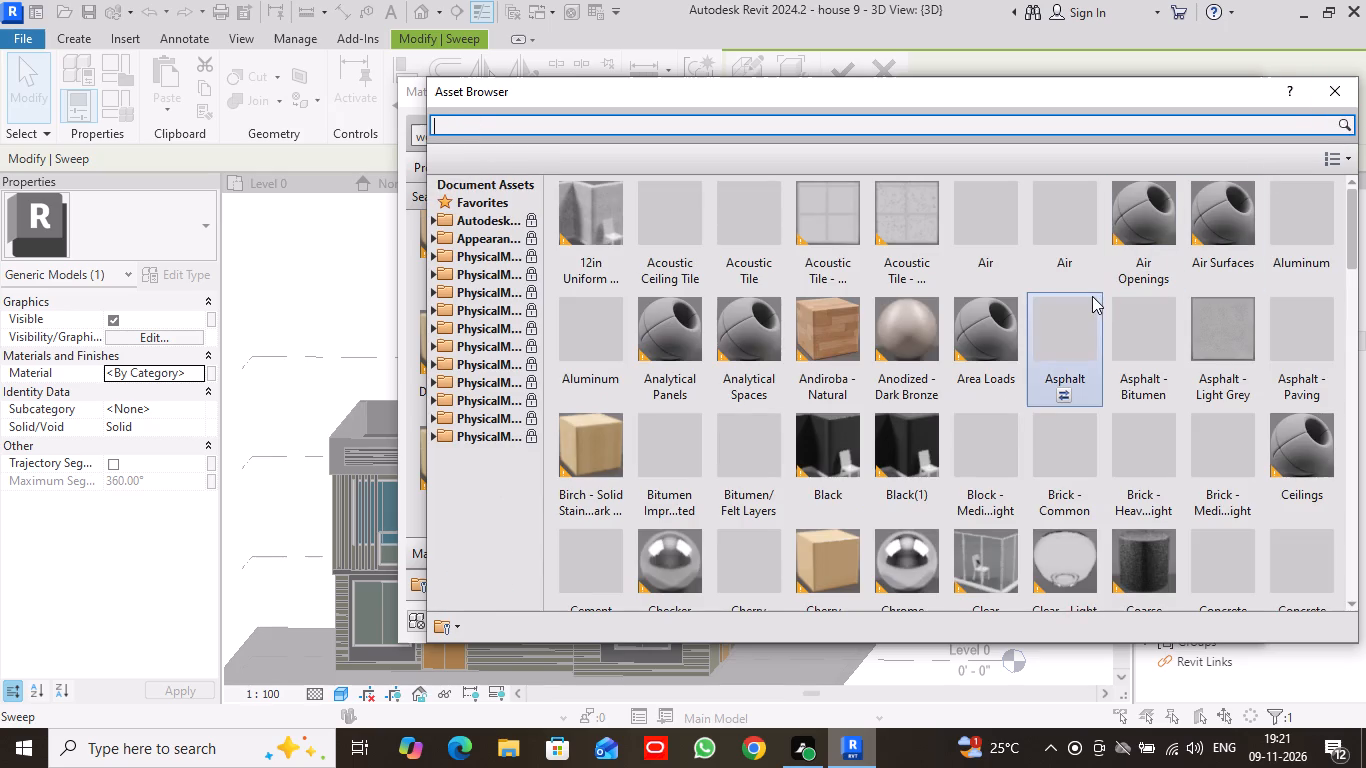
scroll(871, 274, down, 2)
scroll(967, 285, down, 1)
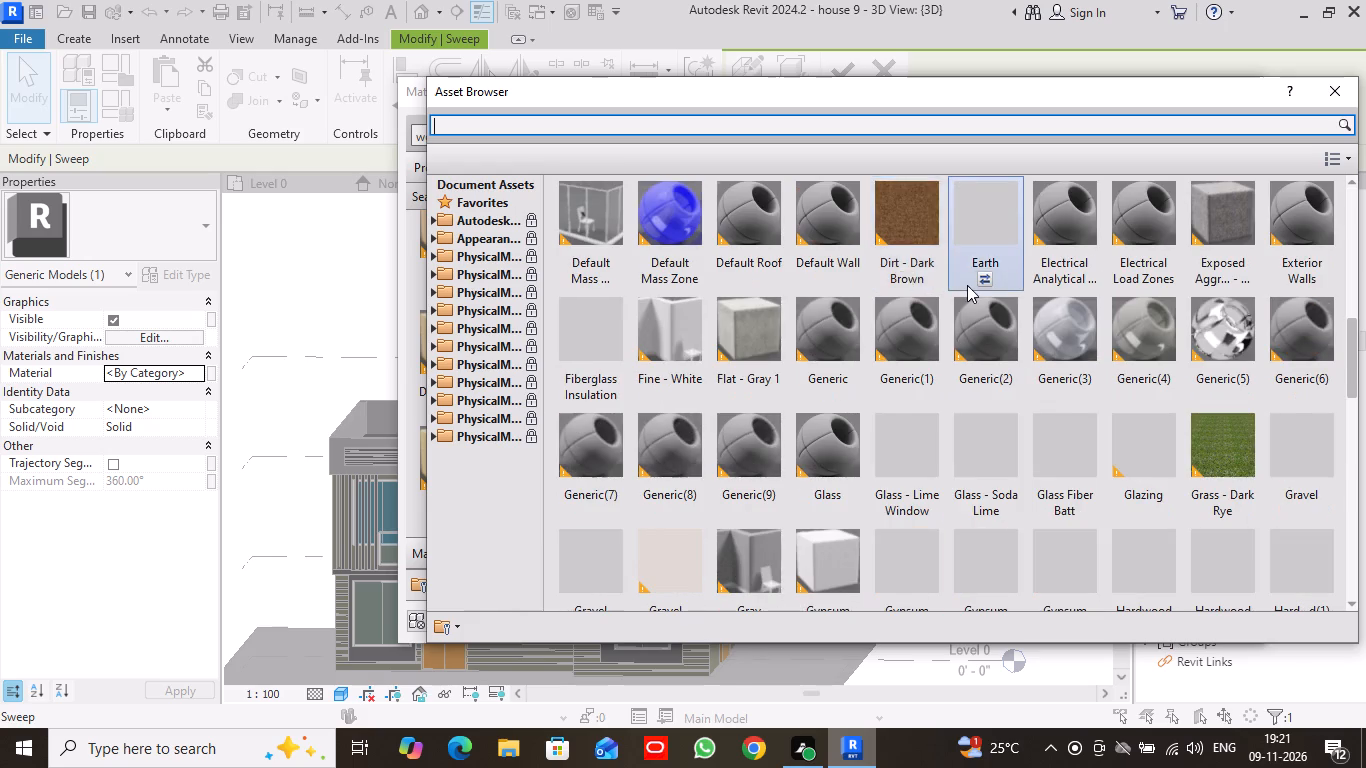
scroll(967, 285, down, 3)
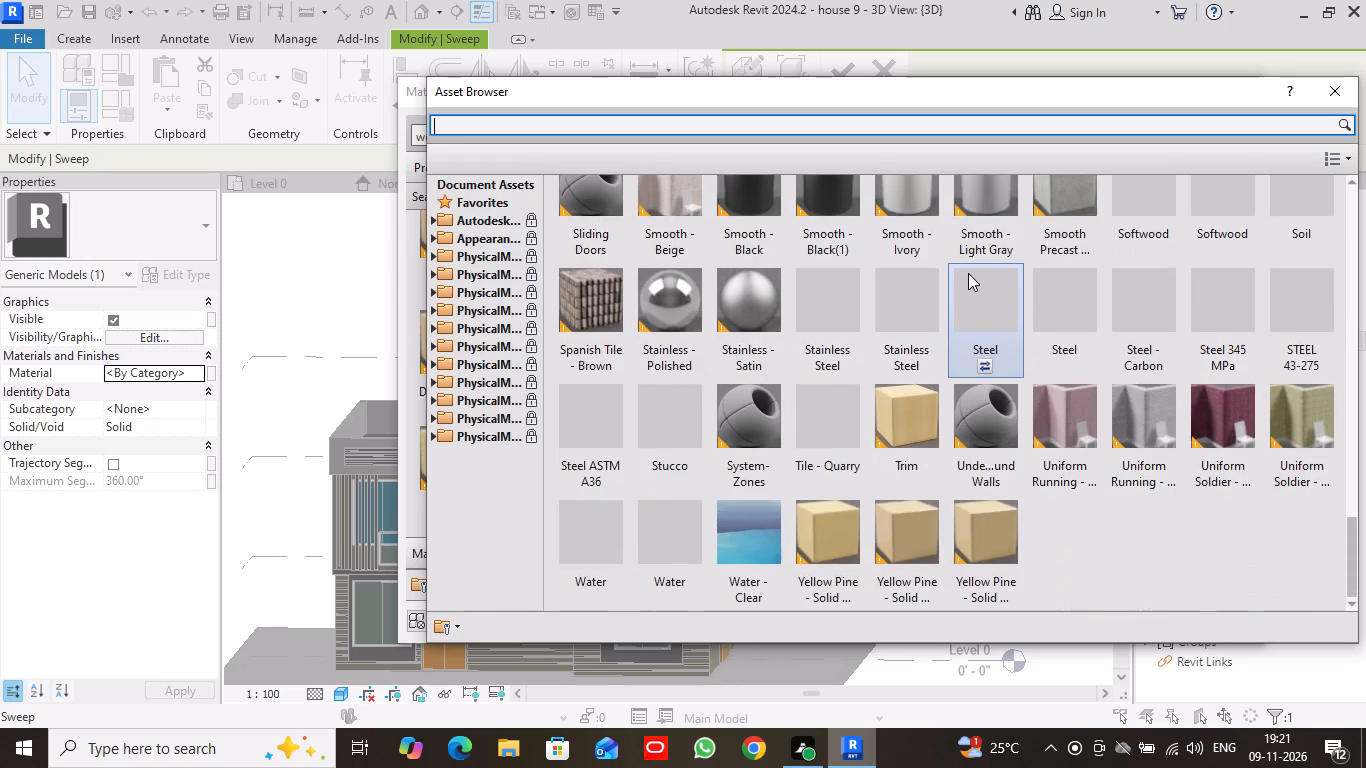
scroll(968, 273, up, 1)
scroll(968, 273, down, 2)
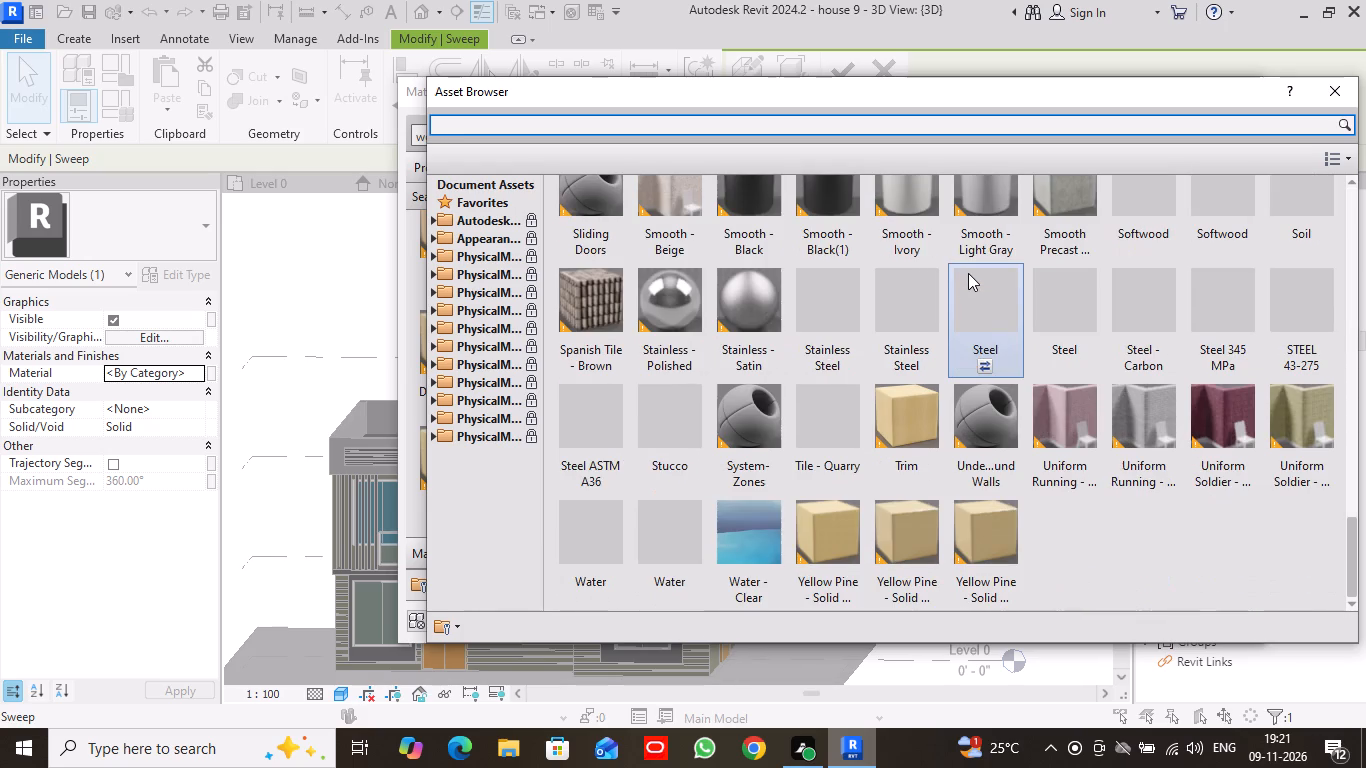
scroll(968, 273, up, 1)
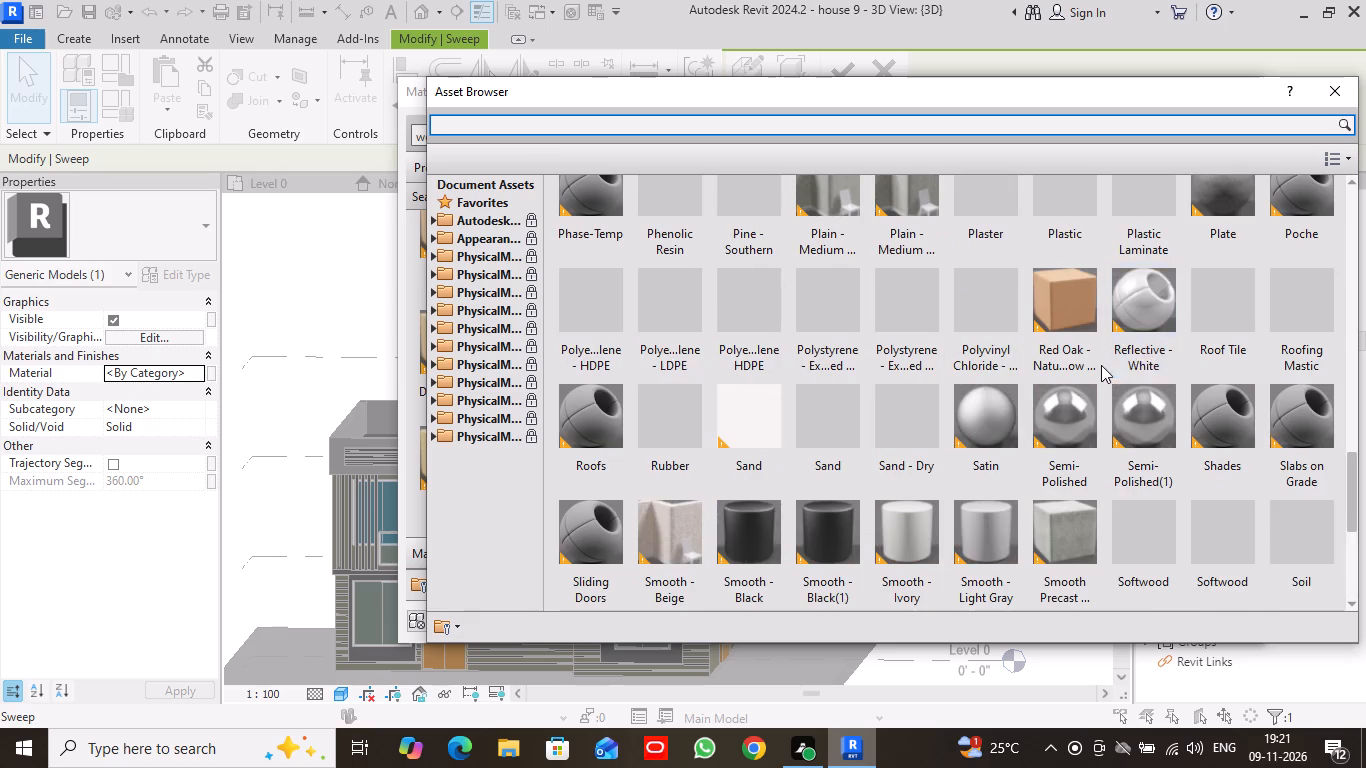
scroll(1107, 366, up, 1)
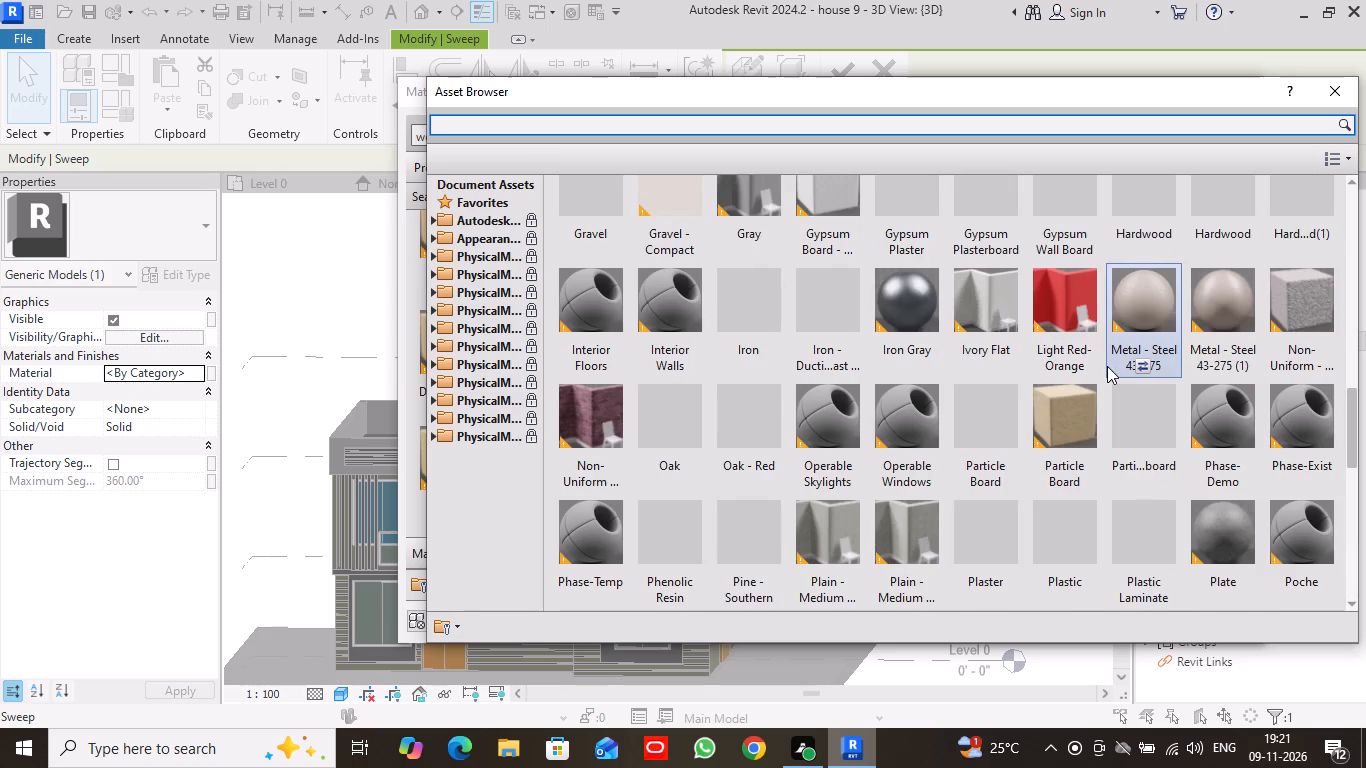
scroll(1107, 366, up, 3)
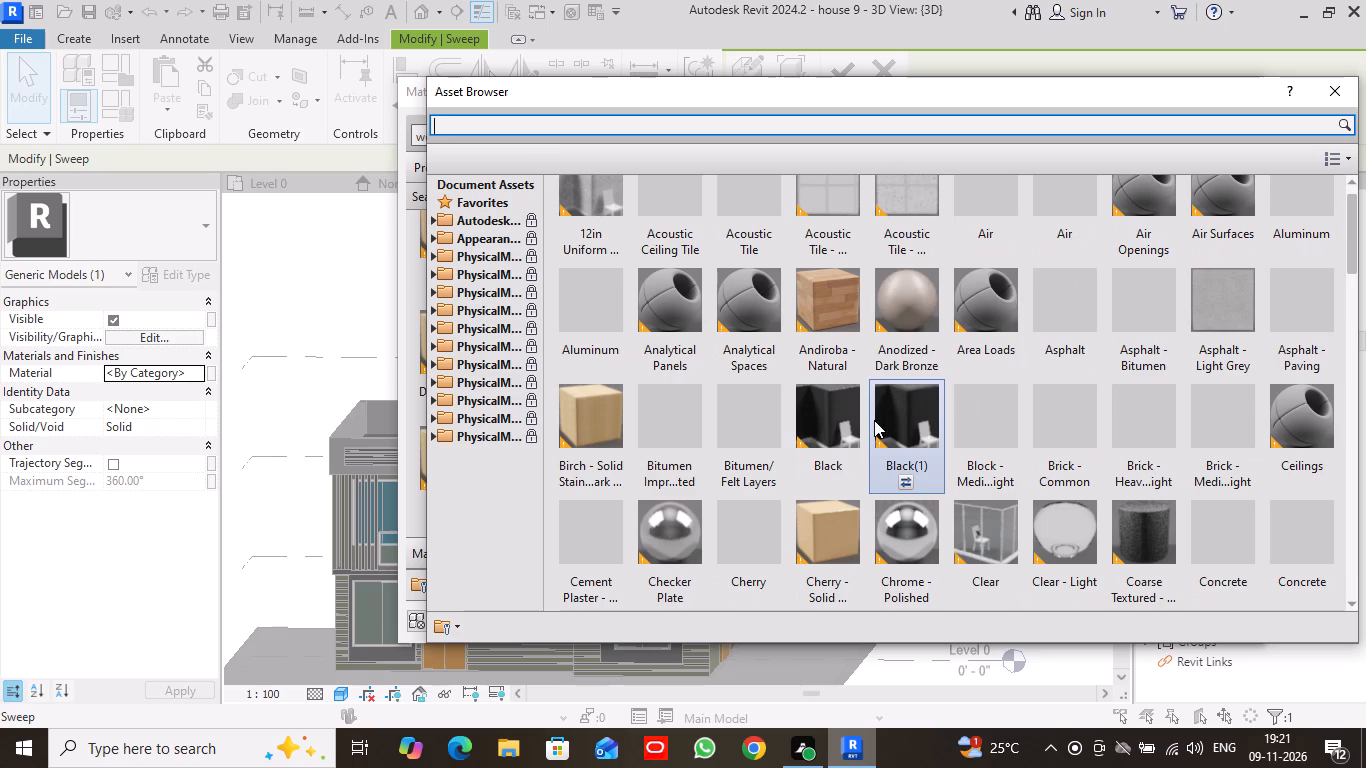
scroll(869, 415, up, 3)
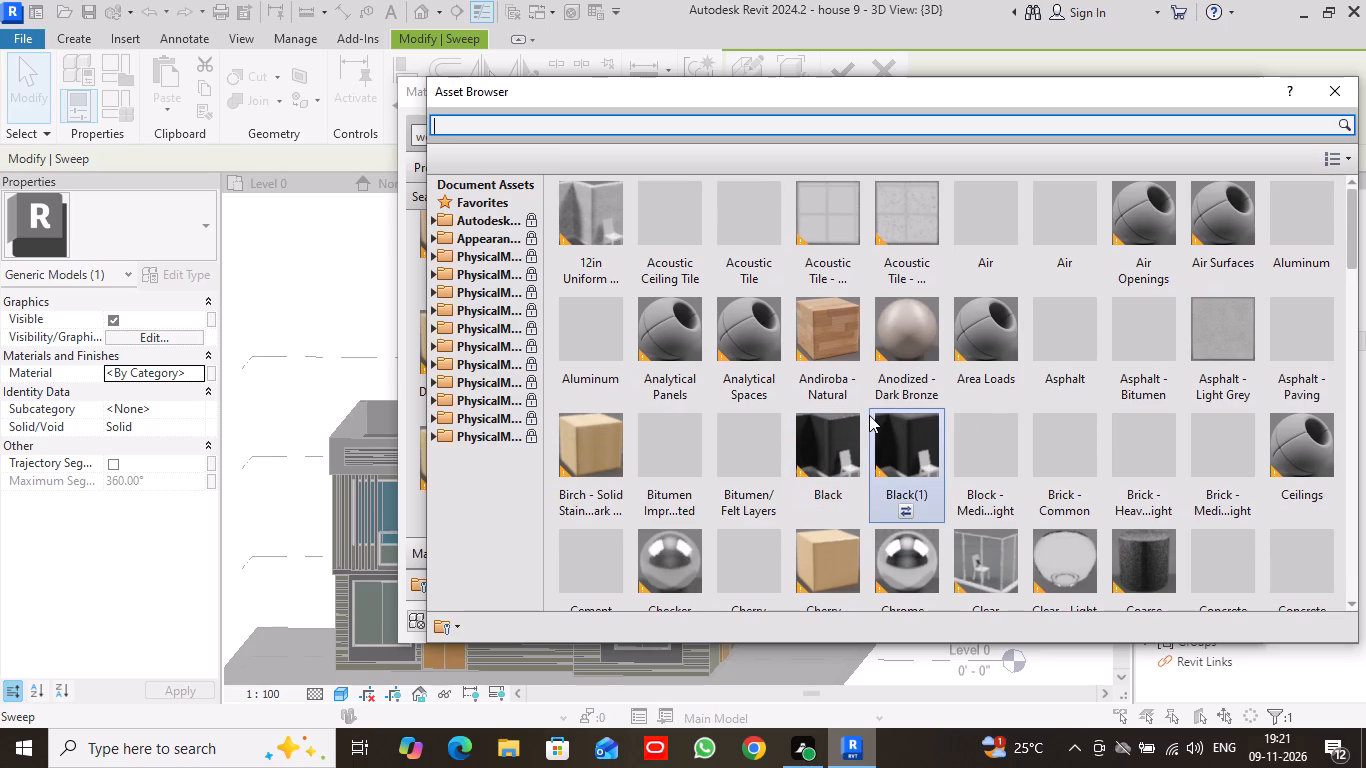
scroll(951, 394, down, 2)
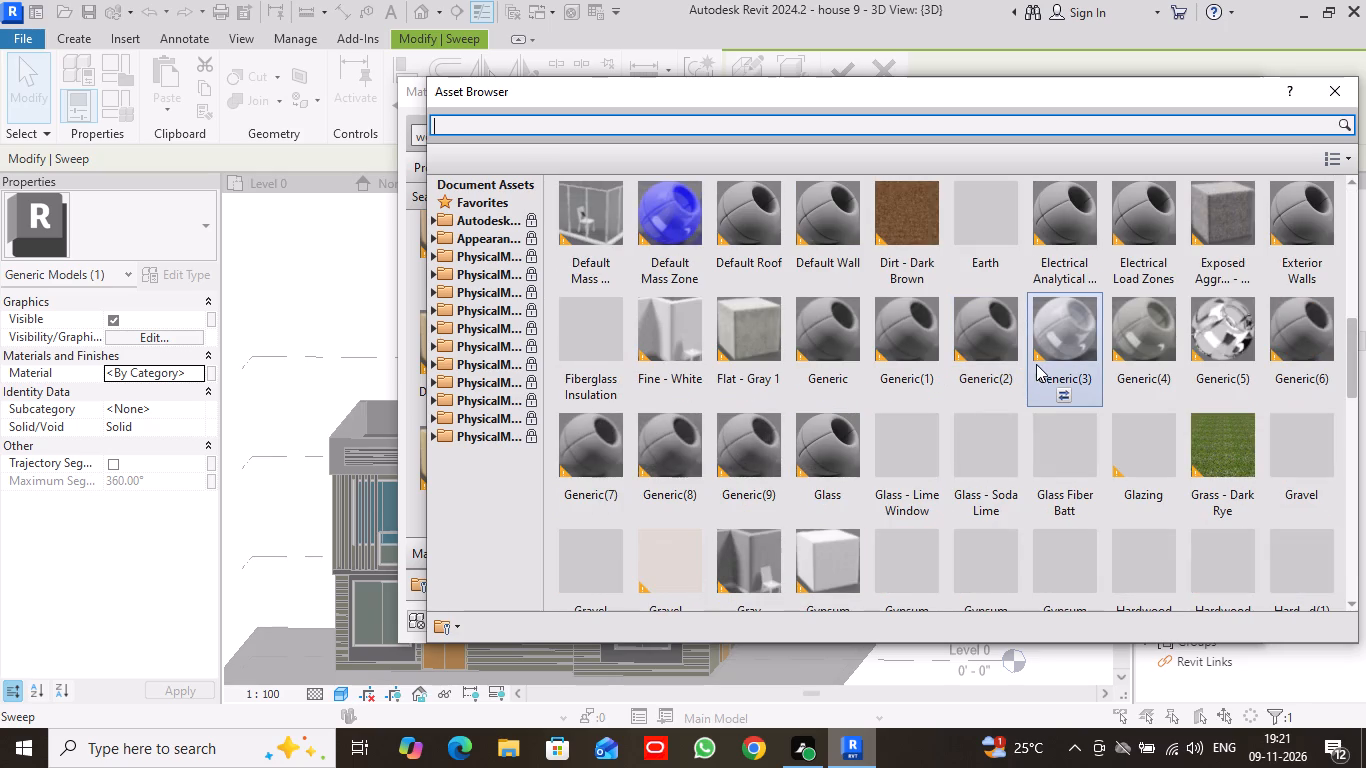
scroll(1032, 355, up, 1)
scroll(939, 483, down, 1)
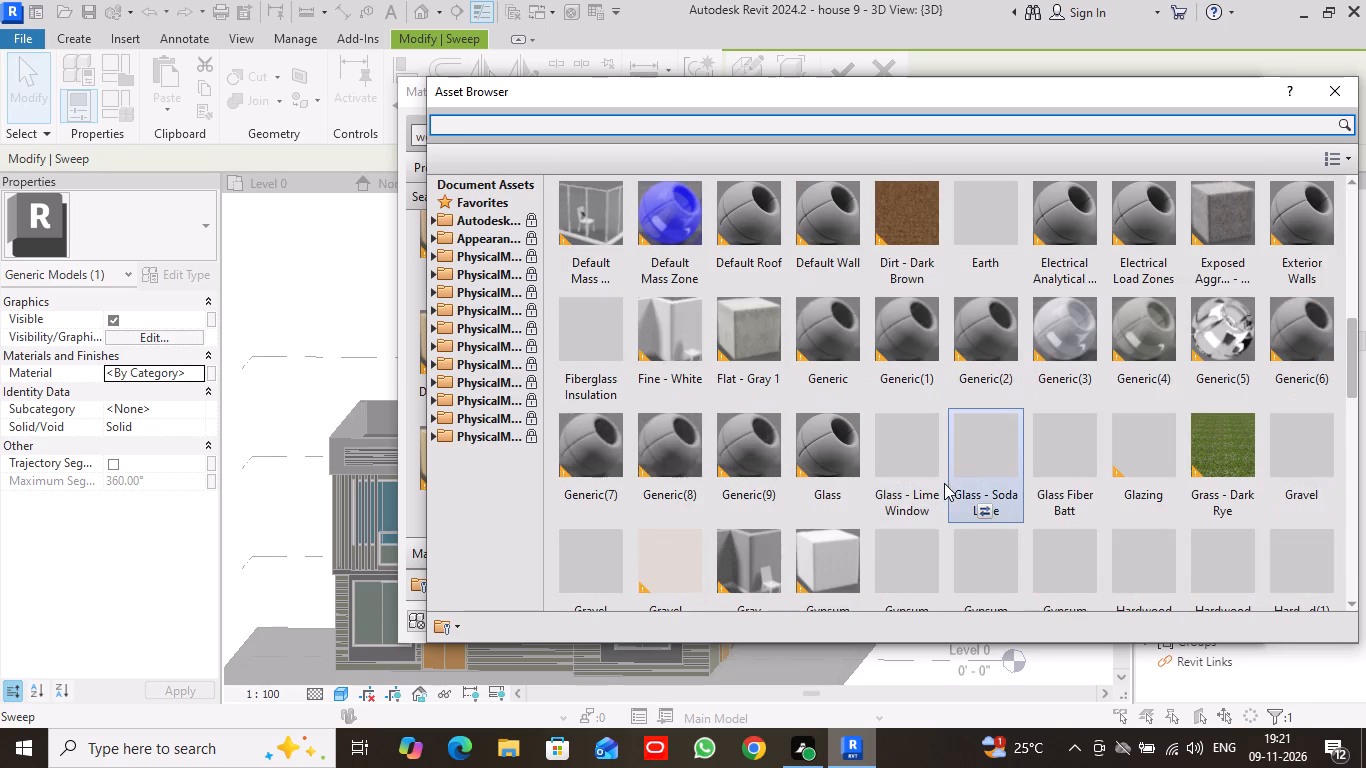
click(923, 242)
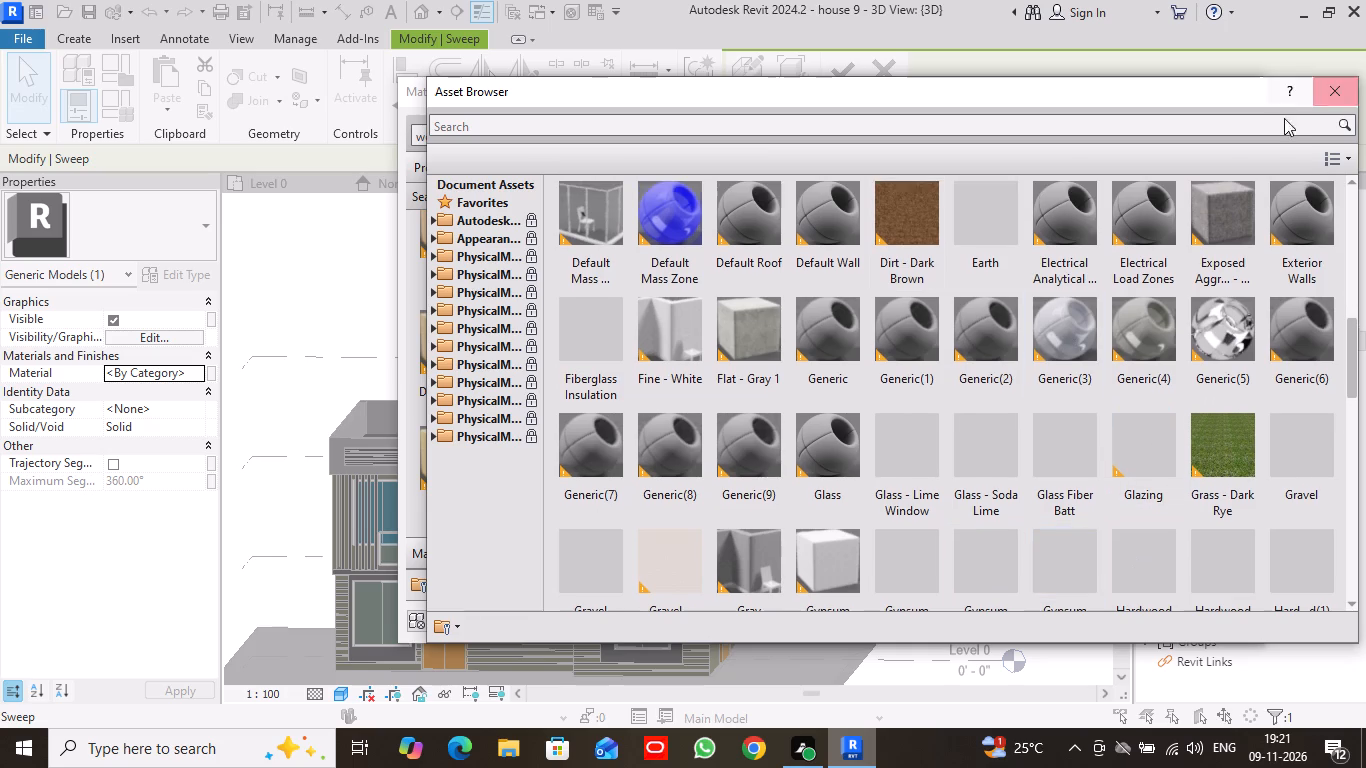
click(1345, 97)
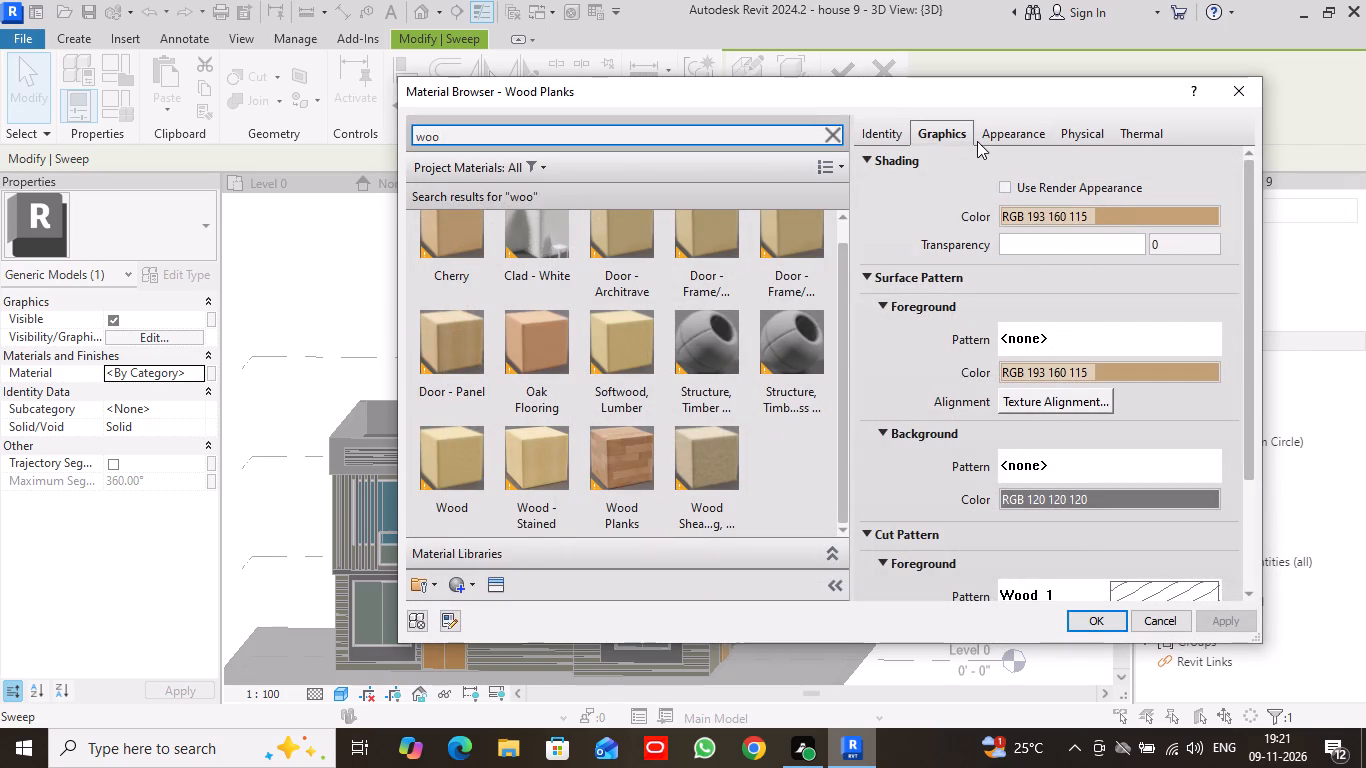
Turn on Use Render Appearance for the Wood Planks material and assign it to the tower-top sweep.
click(1023, 131)
click(951, 132)
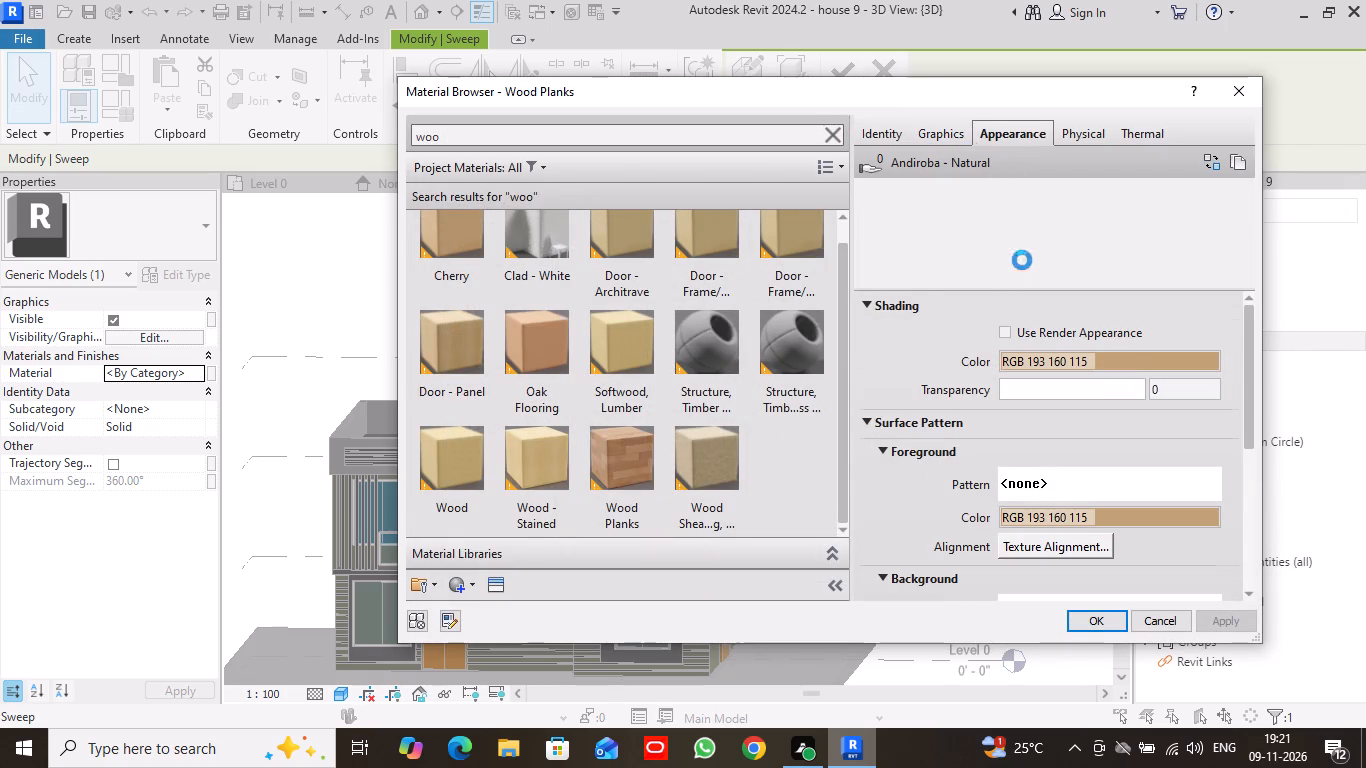
click(1003, 183)
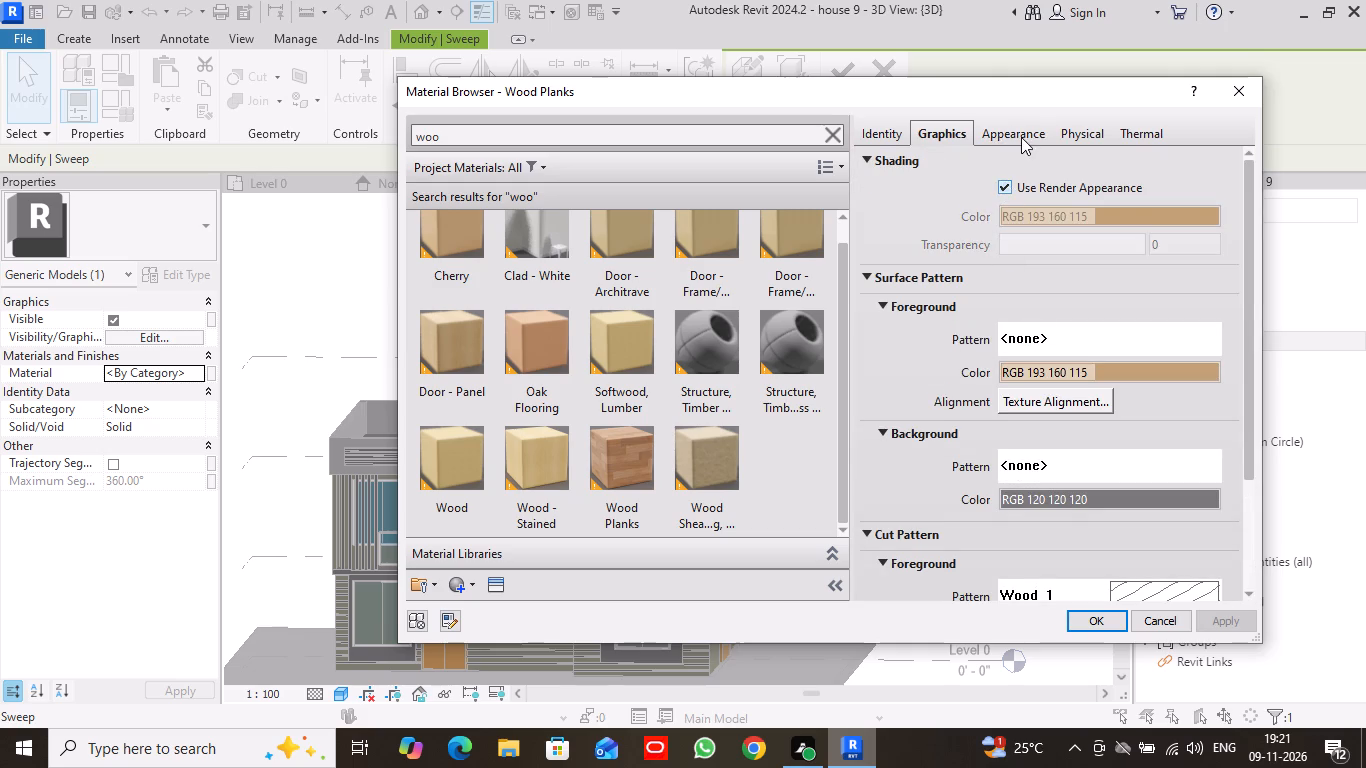
click(1022, 136)
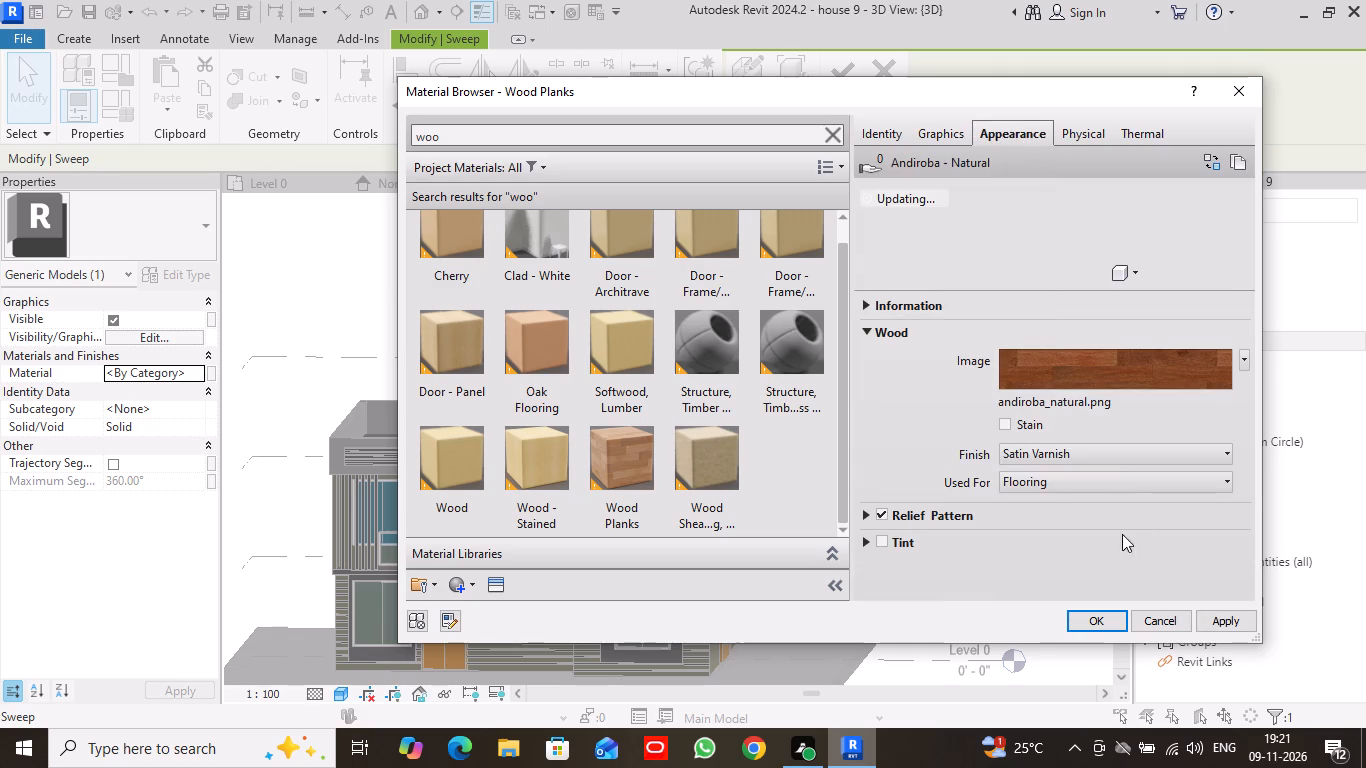
click(1098, 615)
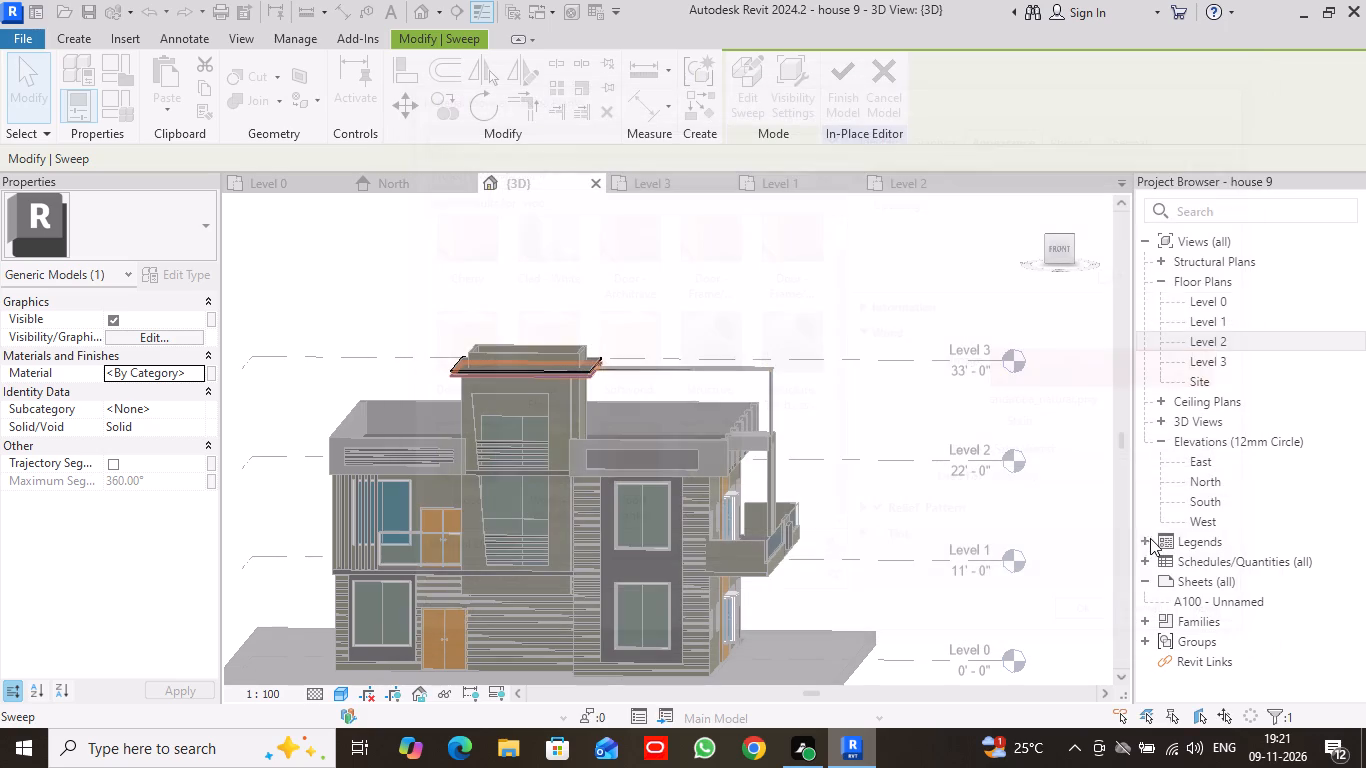
click(15, 91)
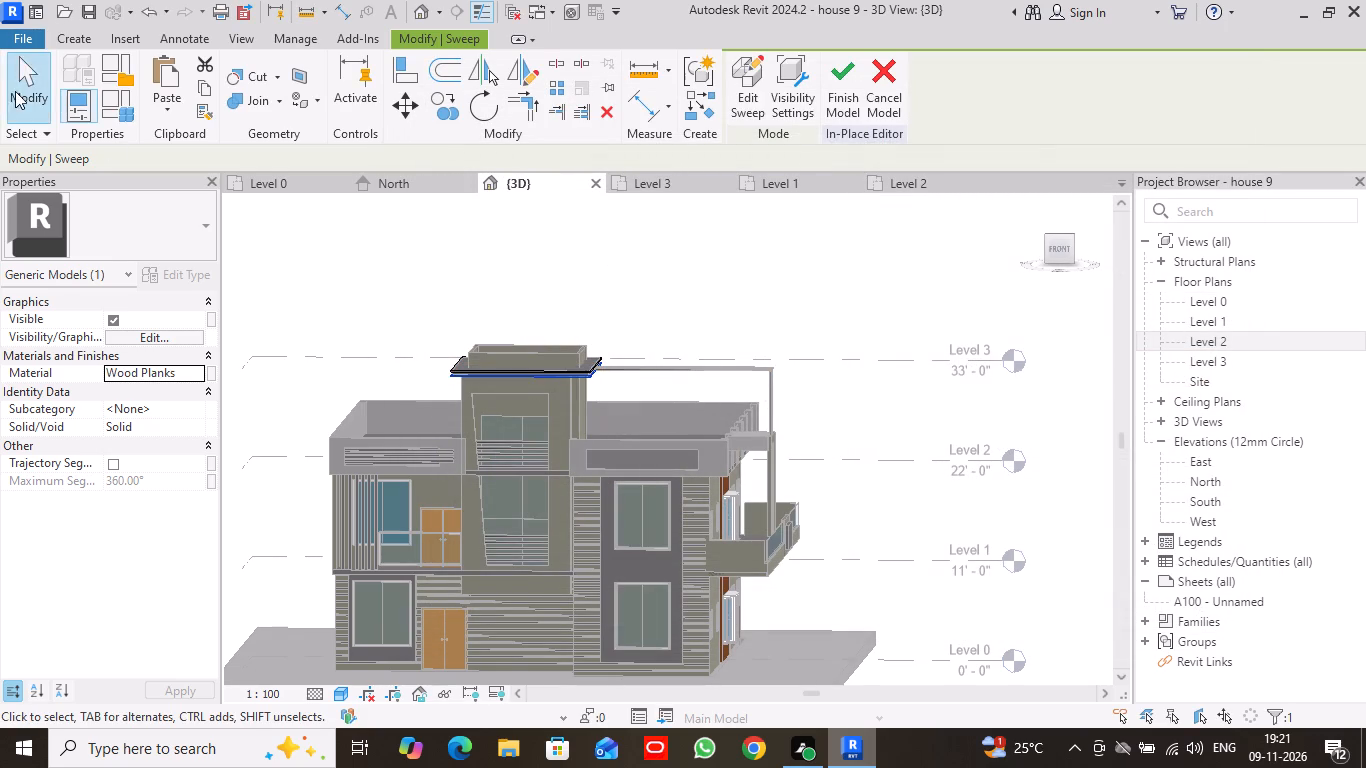
Select the upper and lower sweeps around the tower's top together and set their material to Wood Planks.
scroll(550, 382, up, 10)
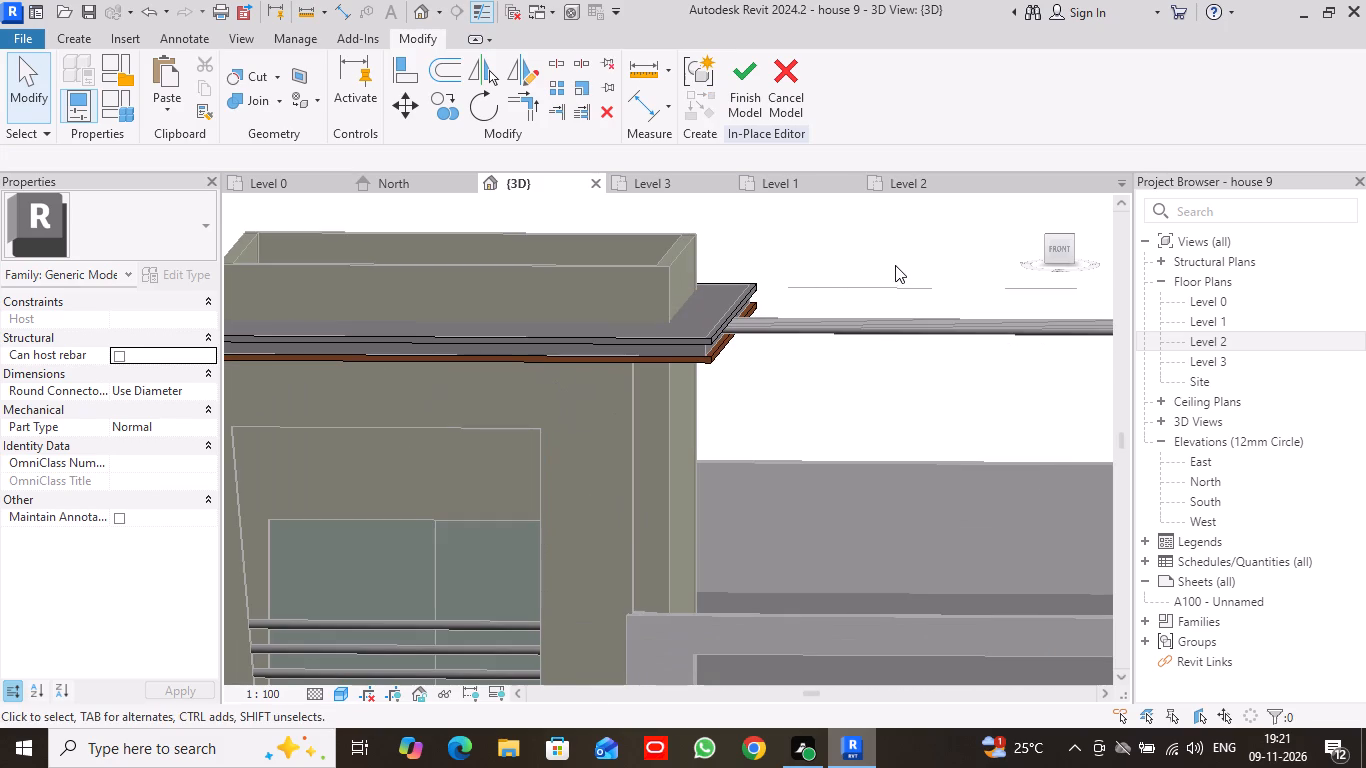
click(647, 341)
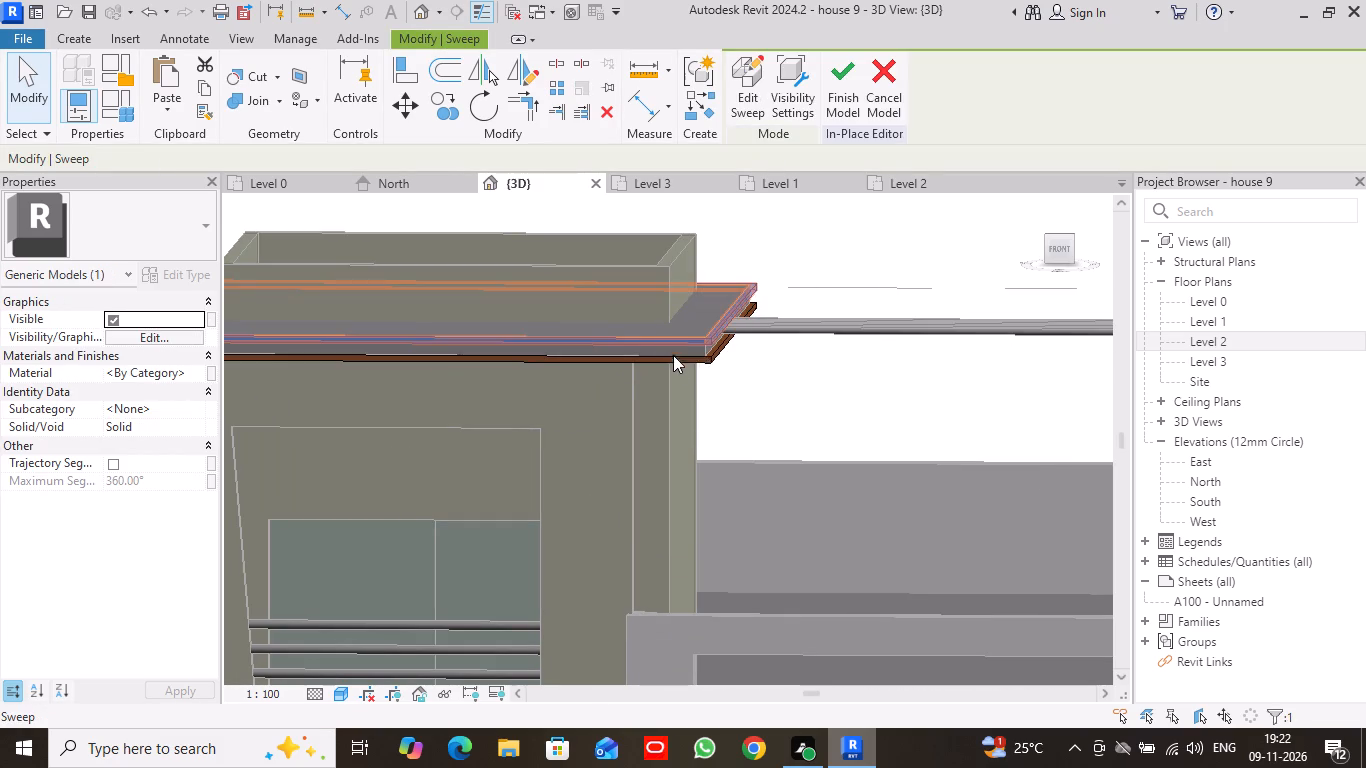
scroll(676, 359, up, 5)
click(694, 332)
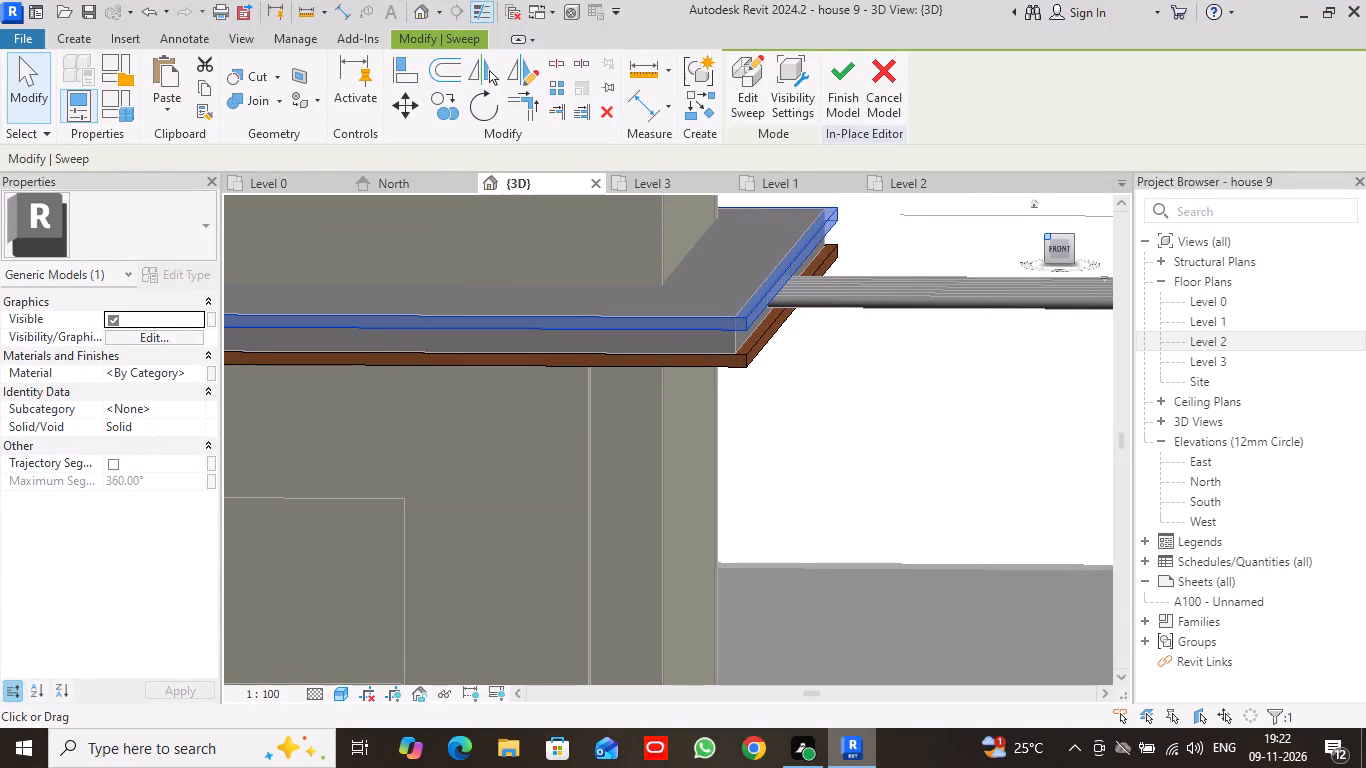
drag(1061, 237, 1063, 228)
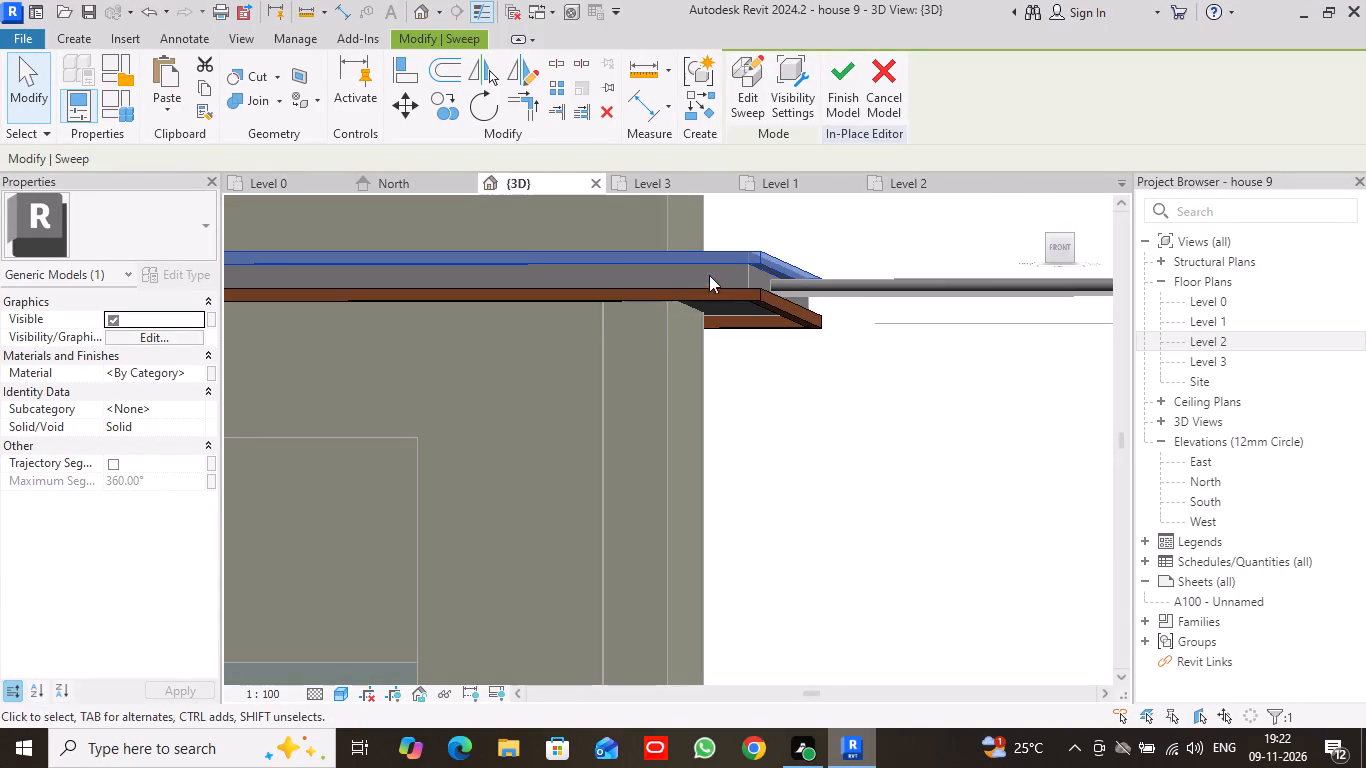
click(744, 271)
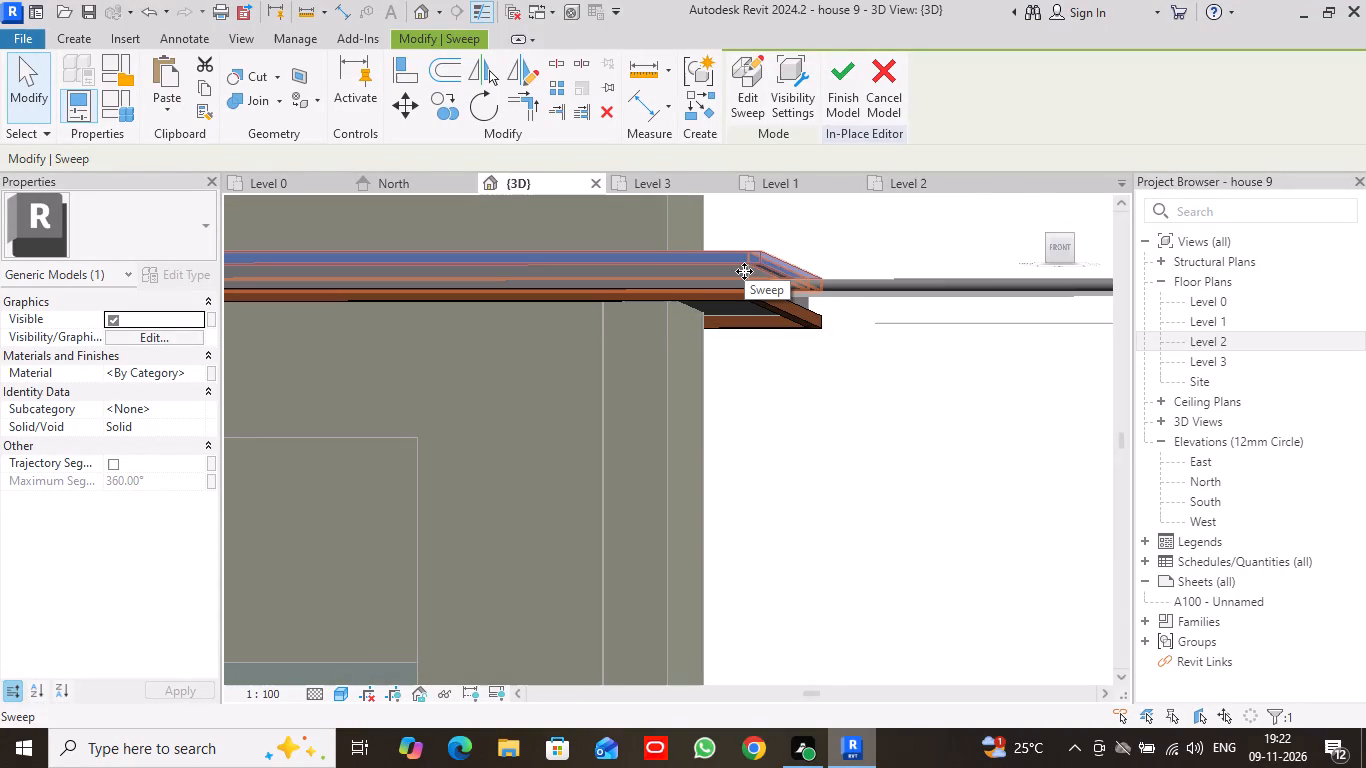
ctrl+click(743, 277)
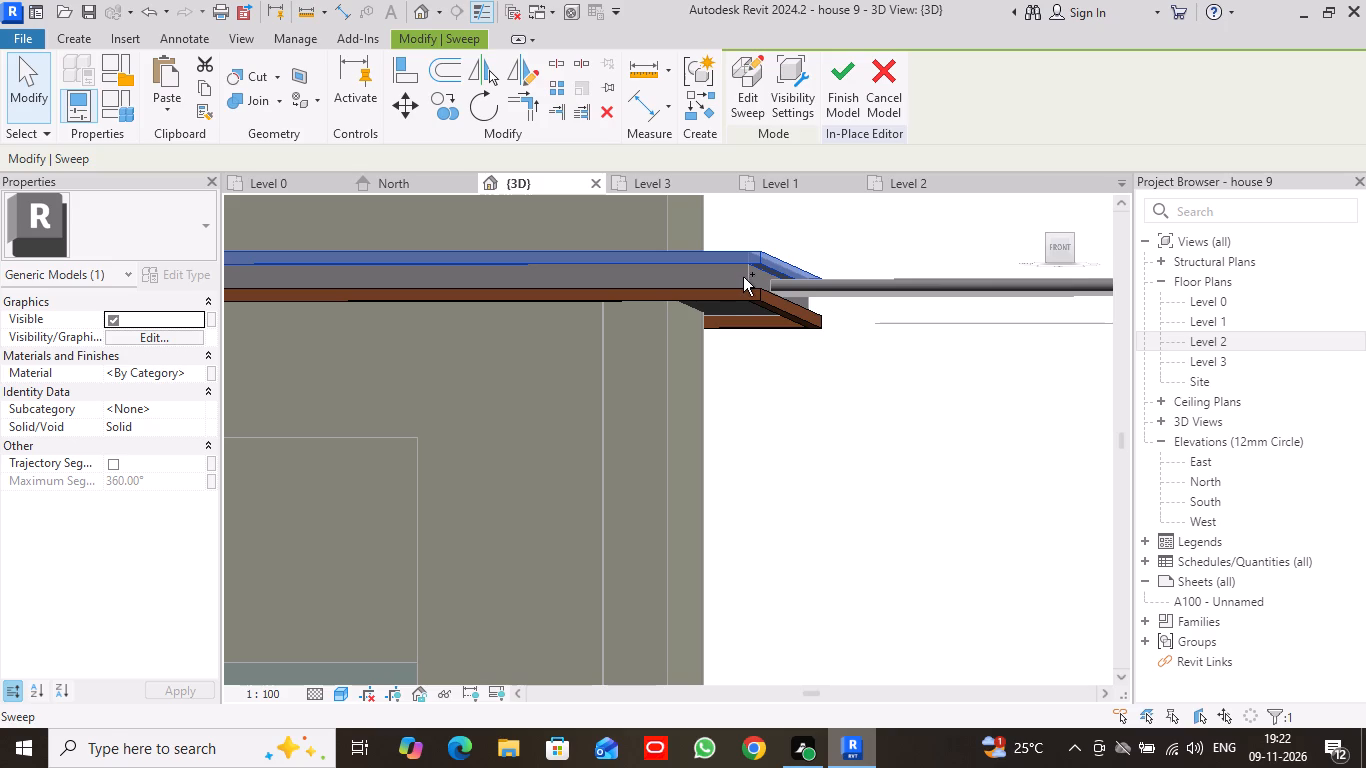
ctrl+click(750, 268)
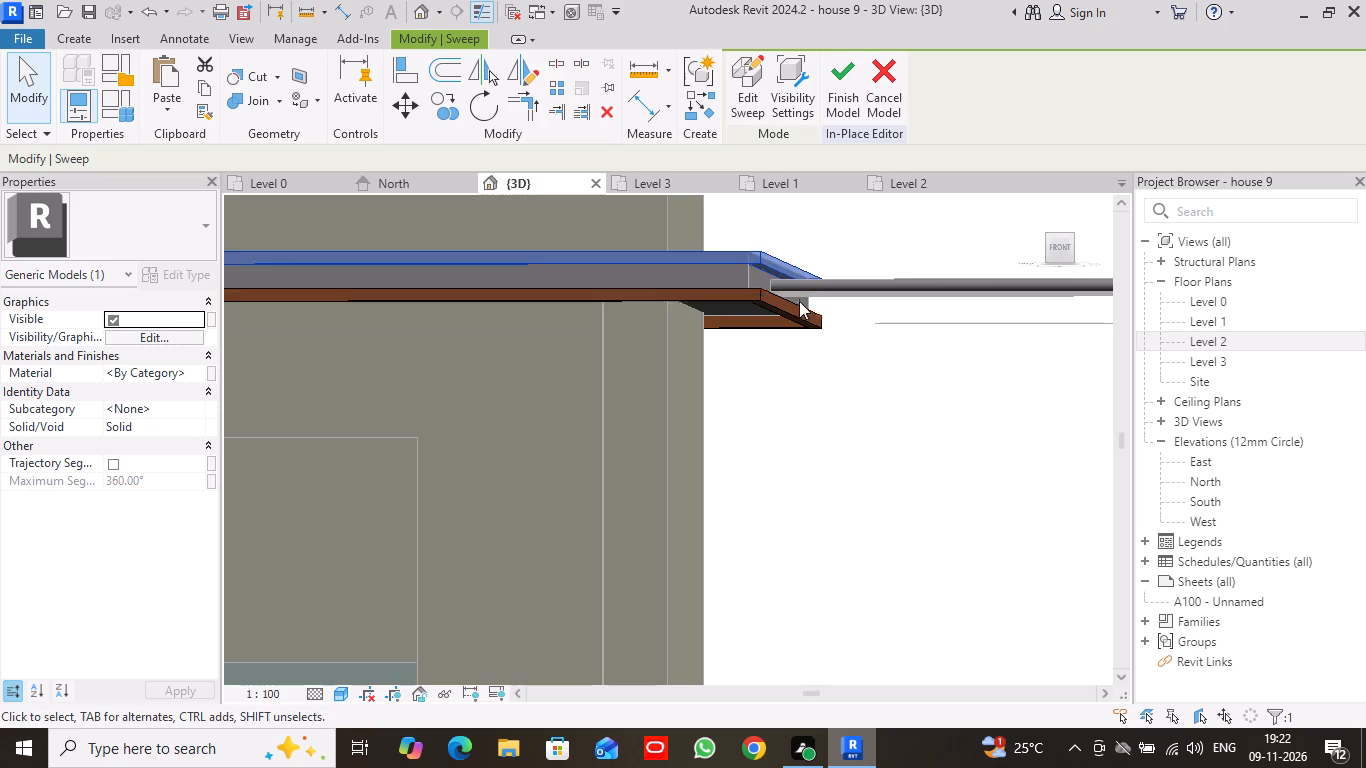
click(39, 81)
drag(754, 339, 723, 247)
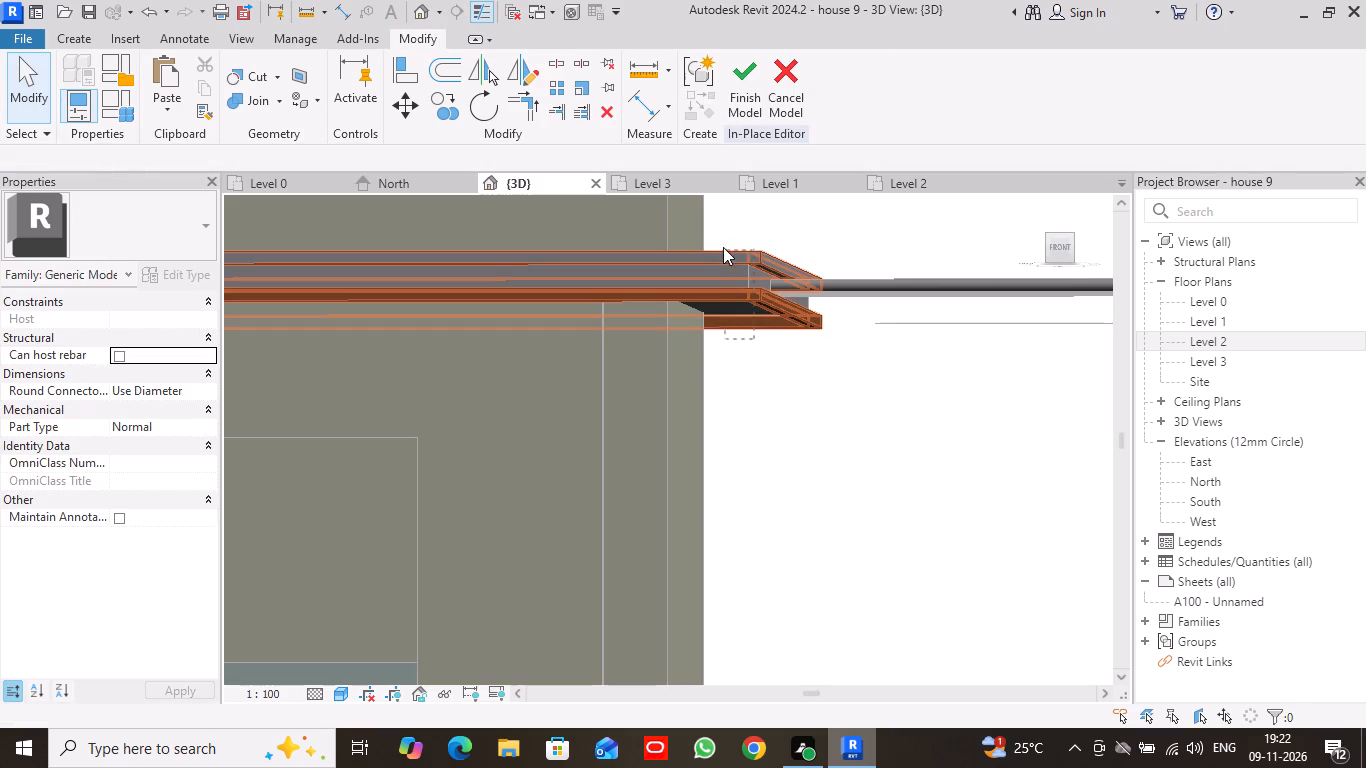
drag(723, 247, 717, 227)
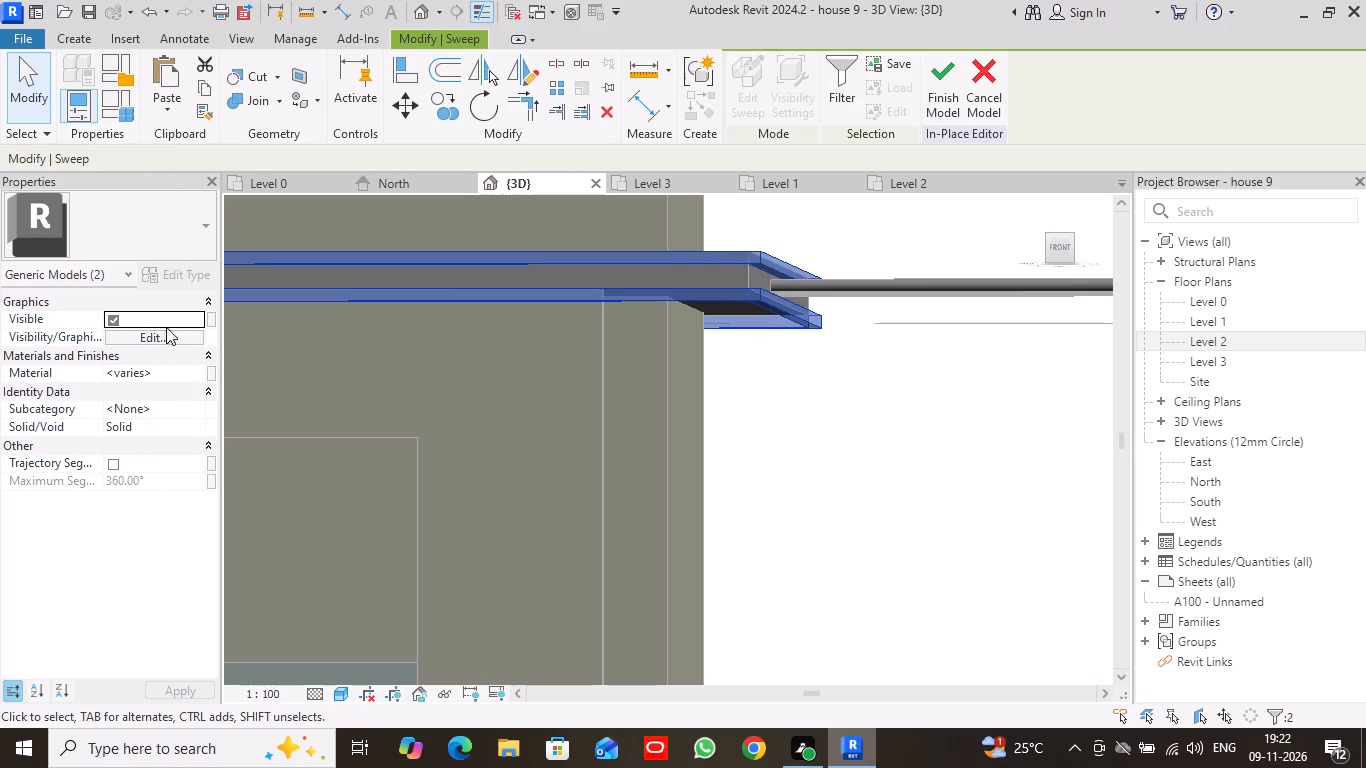
click(166, 374)
click(195, 371)
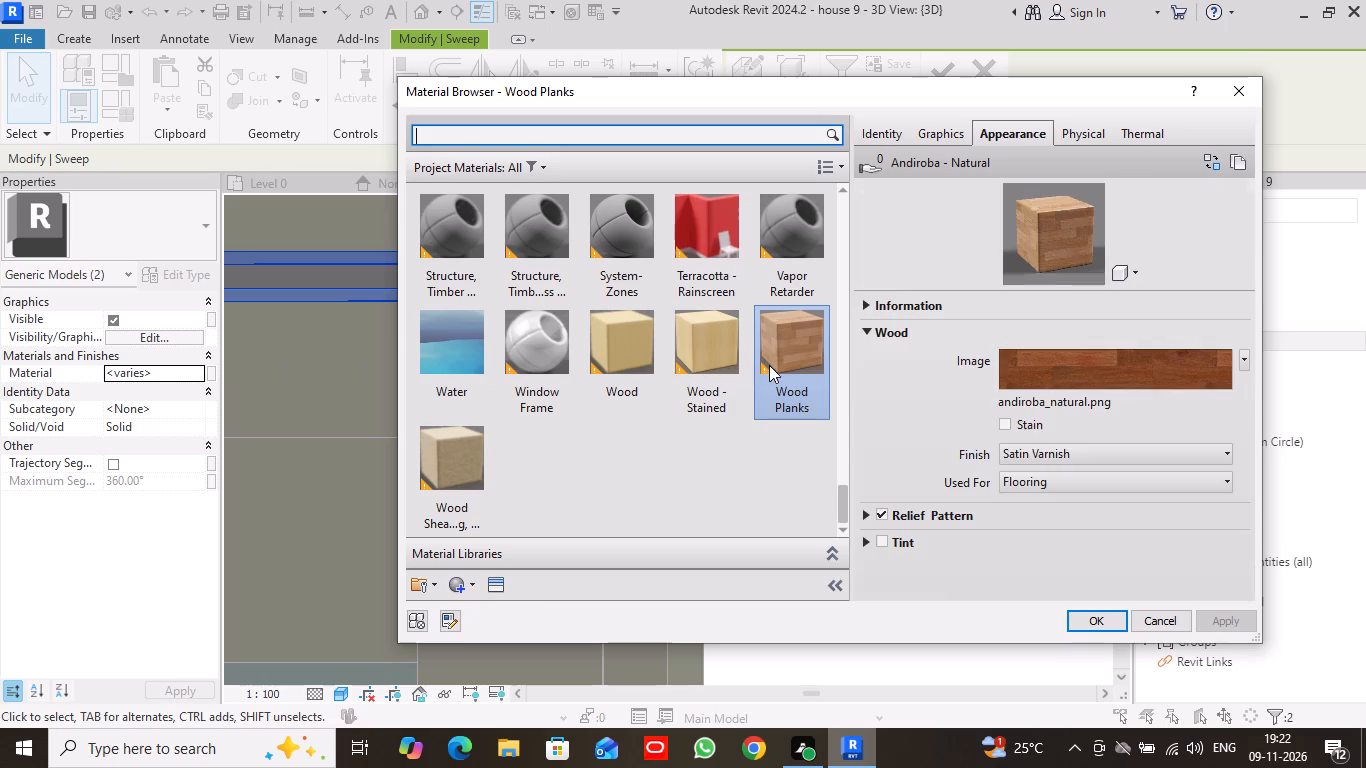
click(1116, 621)
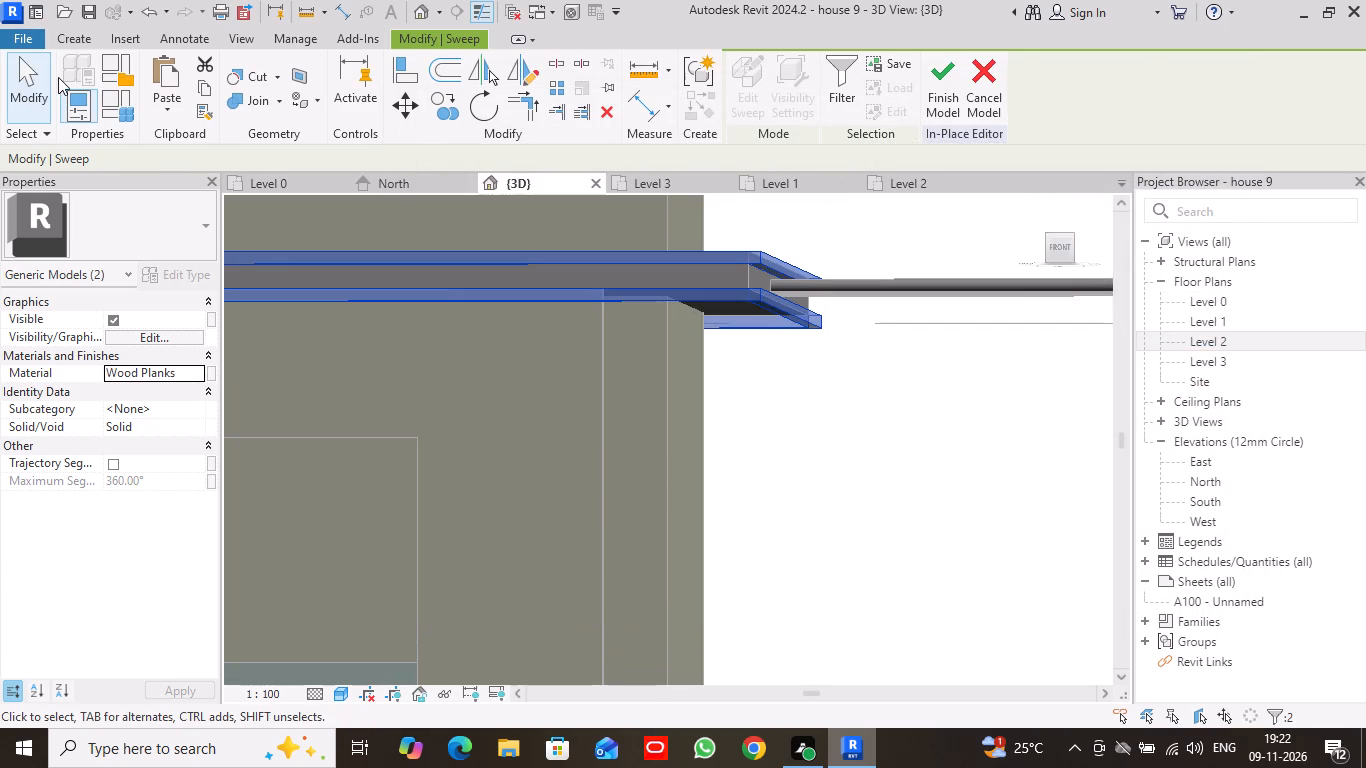
click(40, 78)
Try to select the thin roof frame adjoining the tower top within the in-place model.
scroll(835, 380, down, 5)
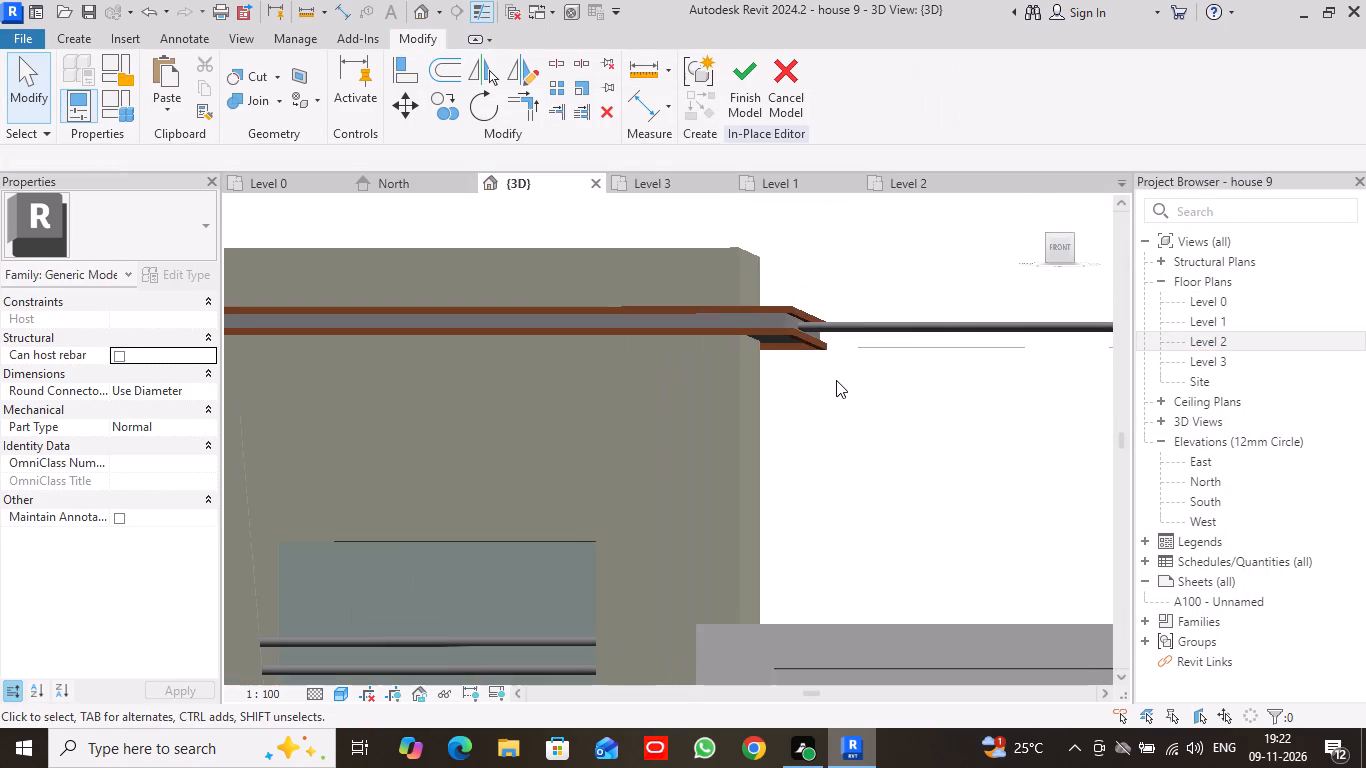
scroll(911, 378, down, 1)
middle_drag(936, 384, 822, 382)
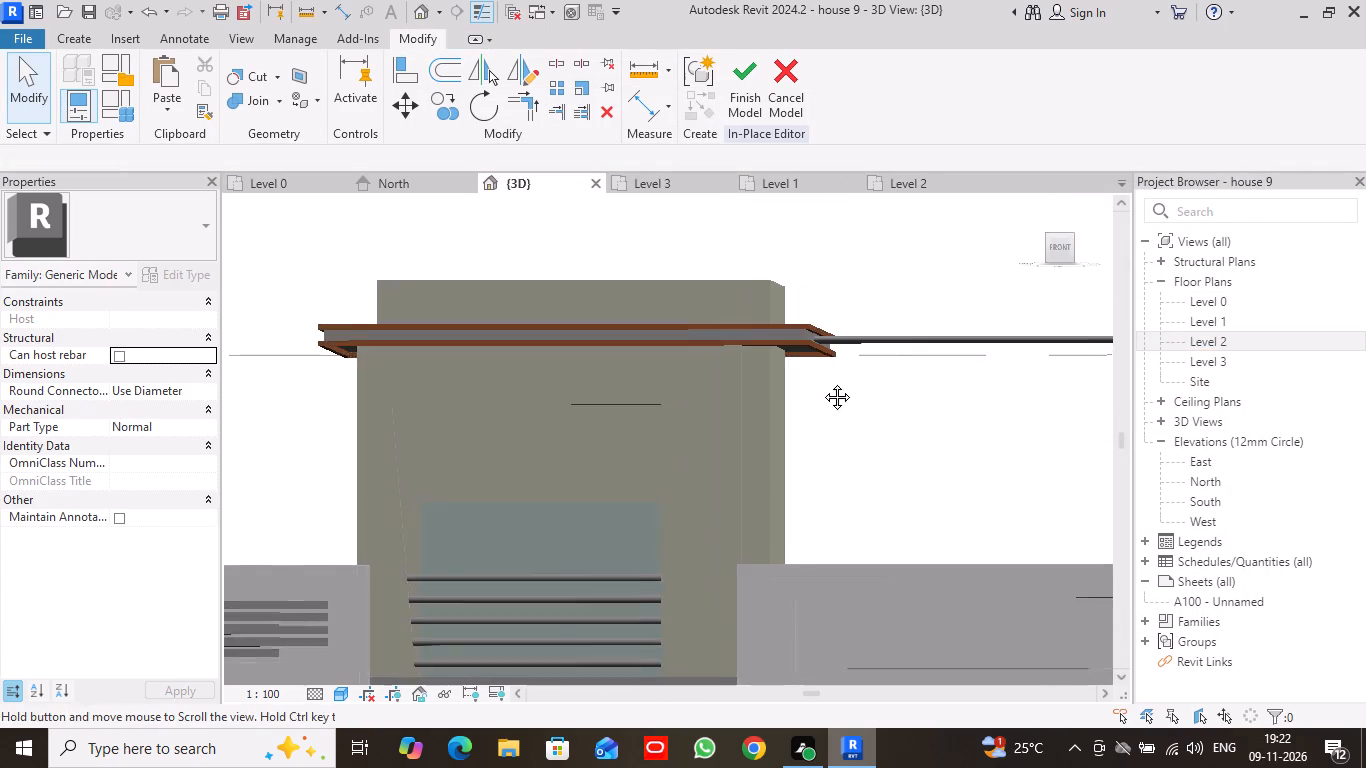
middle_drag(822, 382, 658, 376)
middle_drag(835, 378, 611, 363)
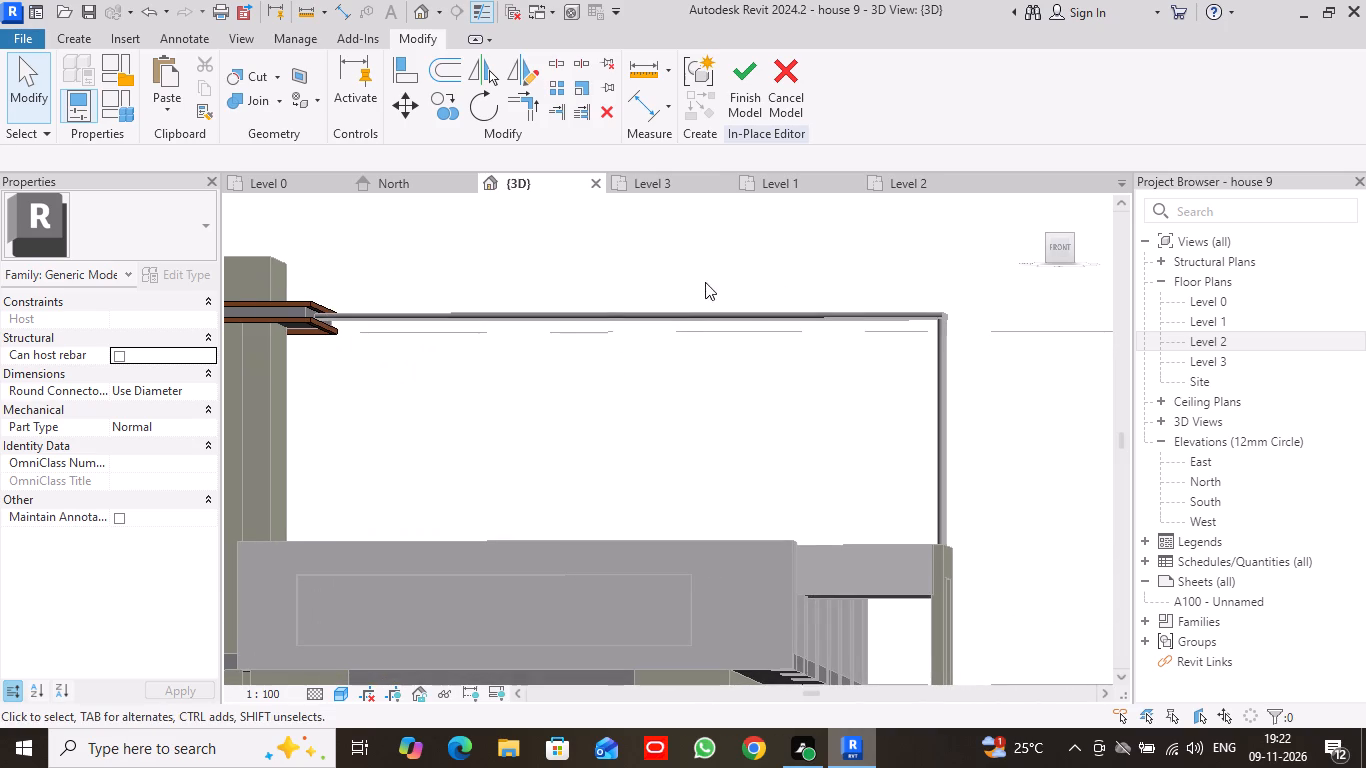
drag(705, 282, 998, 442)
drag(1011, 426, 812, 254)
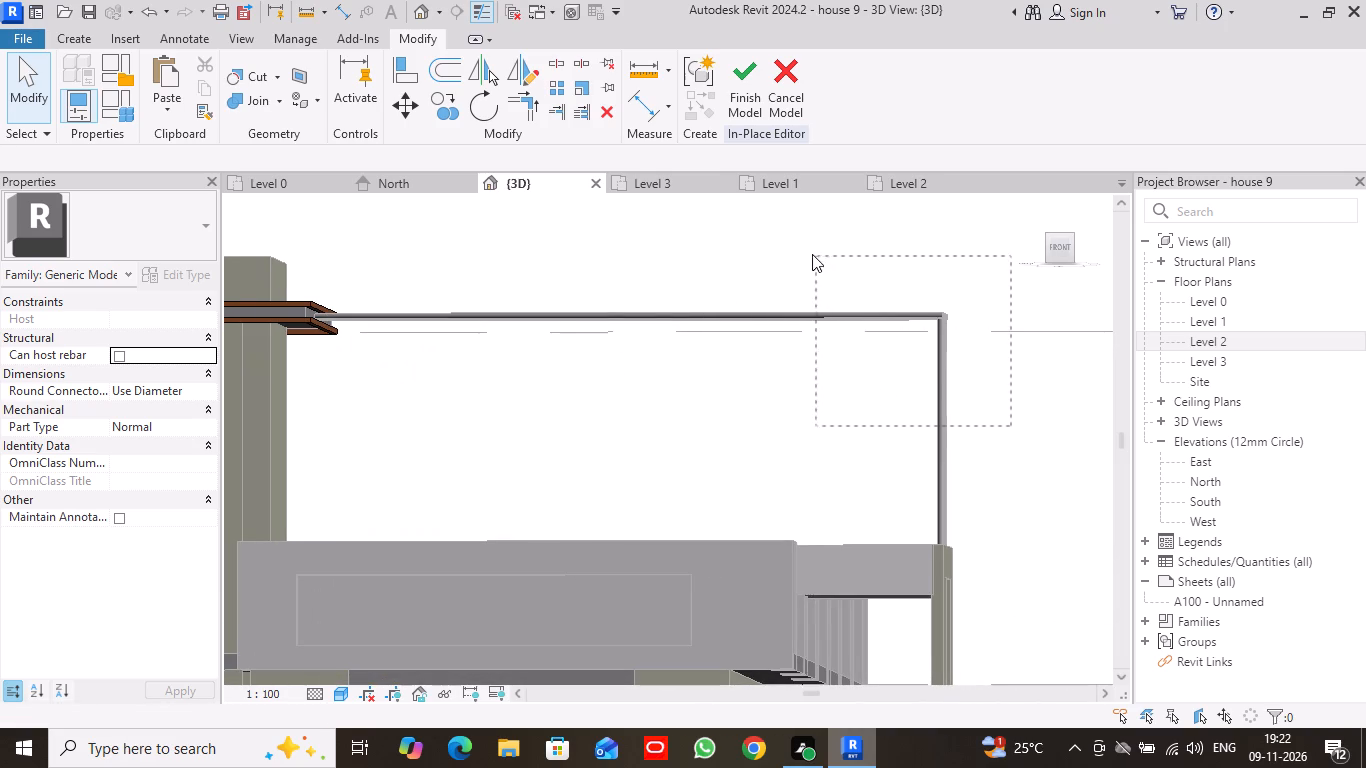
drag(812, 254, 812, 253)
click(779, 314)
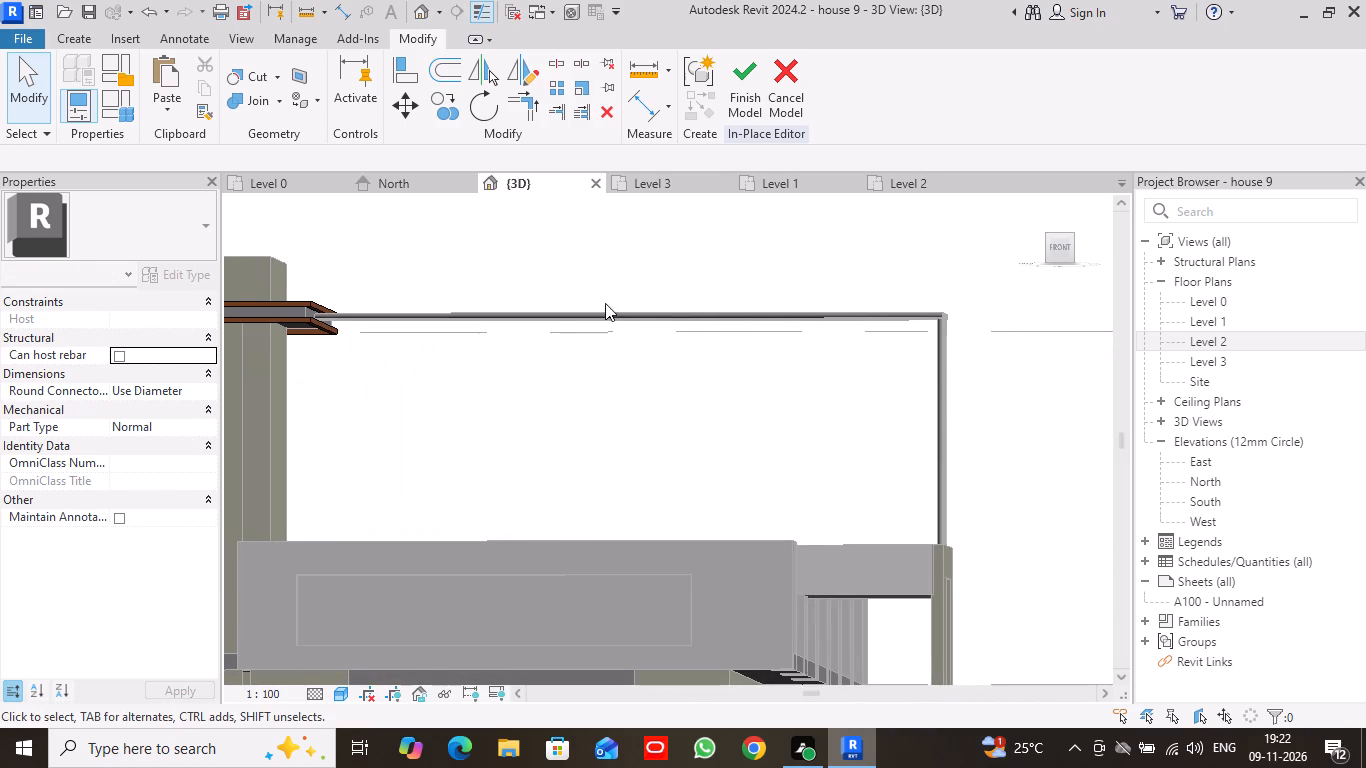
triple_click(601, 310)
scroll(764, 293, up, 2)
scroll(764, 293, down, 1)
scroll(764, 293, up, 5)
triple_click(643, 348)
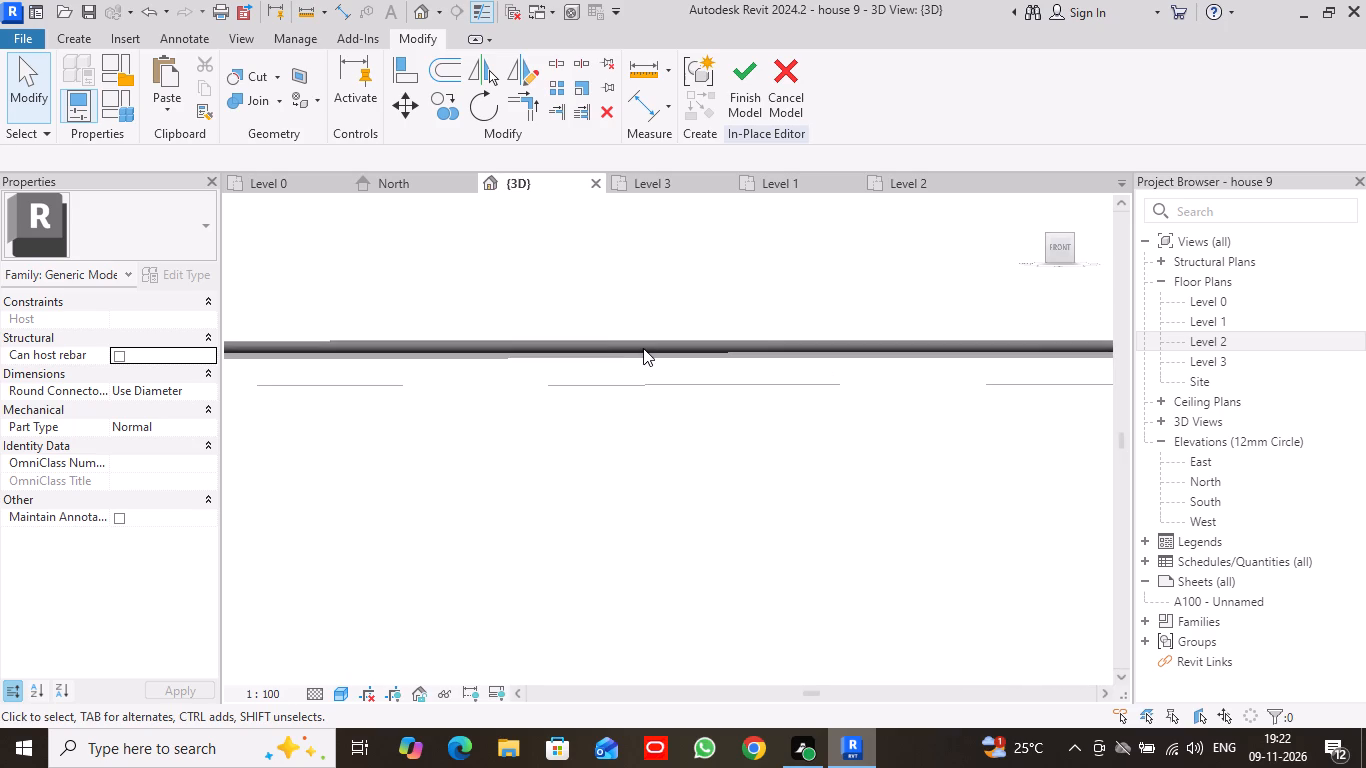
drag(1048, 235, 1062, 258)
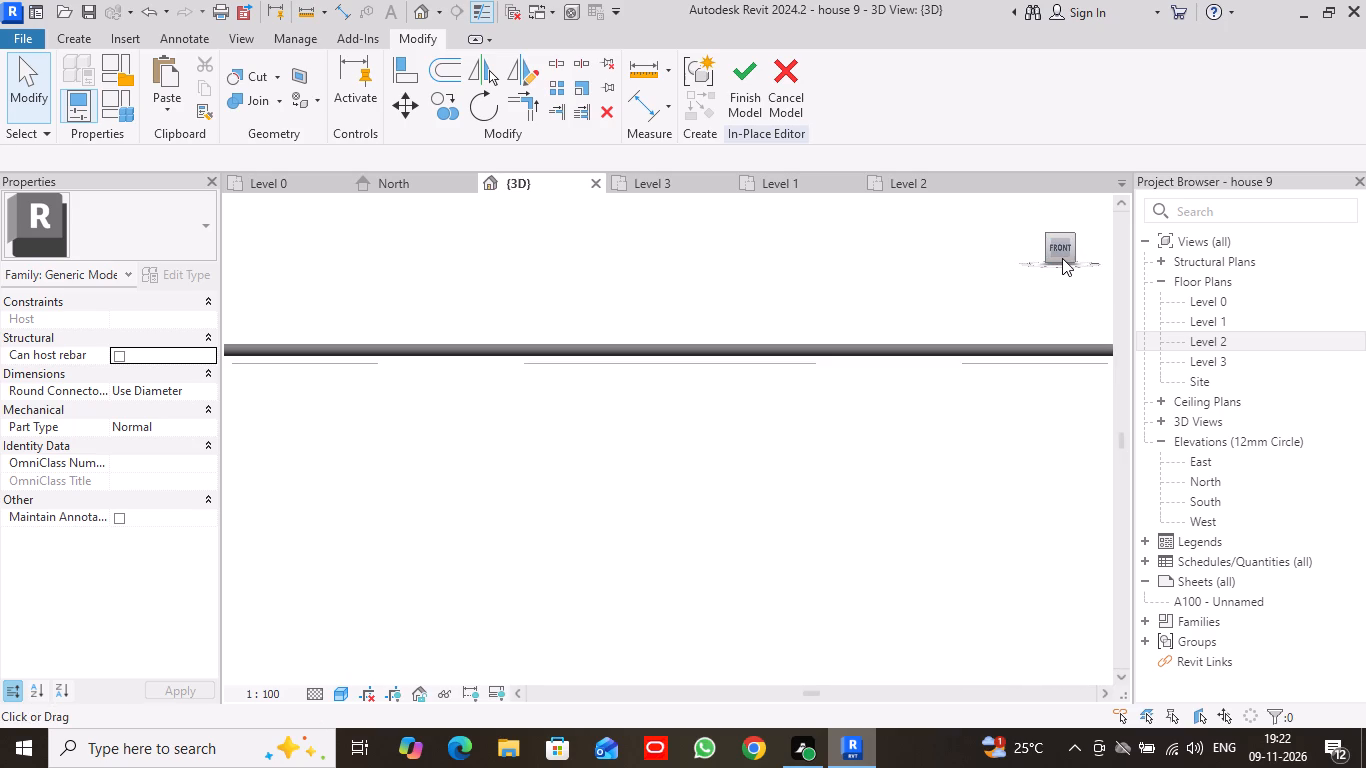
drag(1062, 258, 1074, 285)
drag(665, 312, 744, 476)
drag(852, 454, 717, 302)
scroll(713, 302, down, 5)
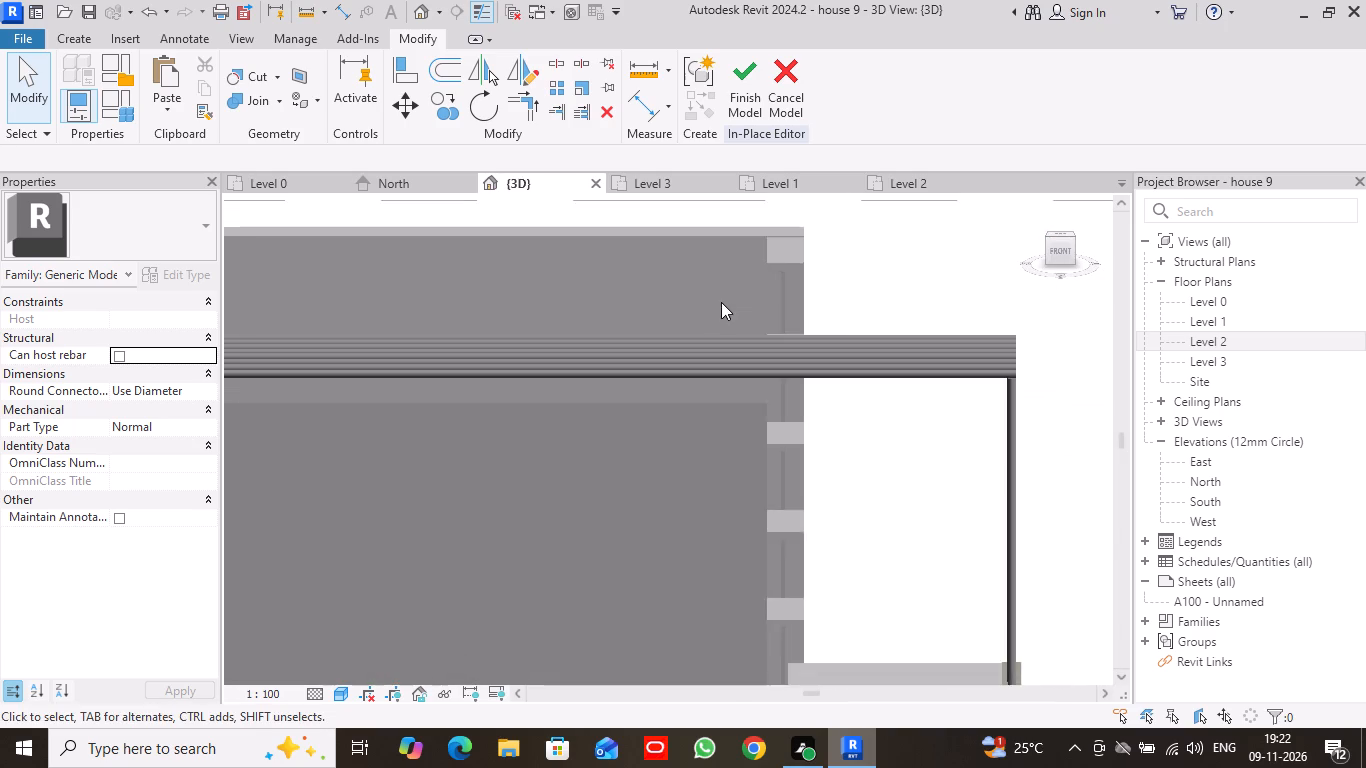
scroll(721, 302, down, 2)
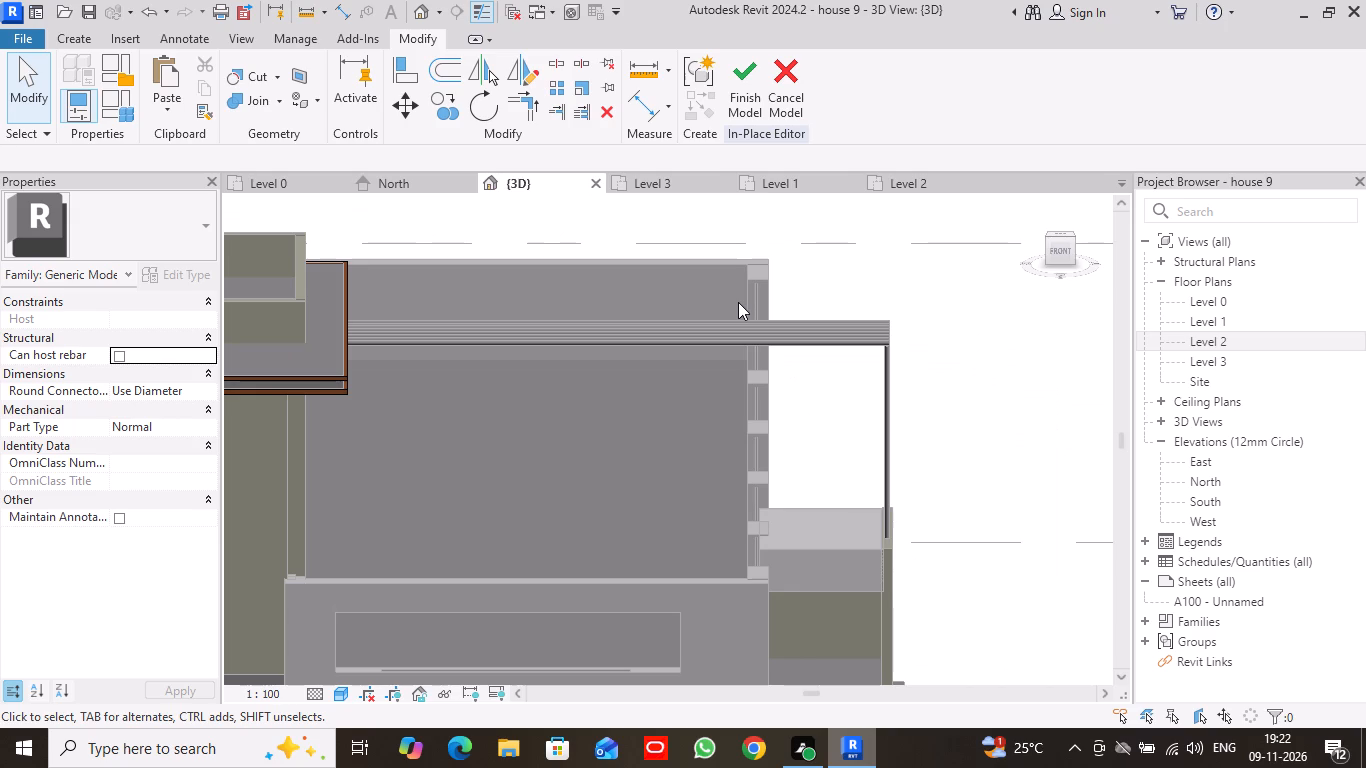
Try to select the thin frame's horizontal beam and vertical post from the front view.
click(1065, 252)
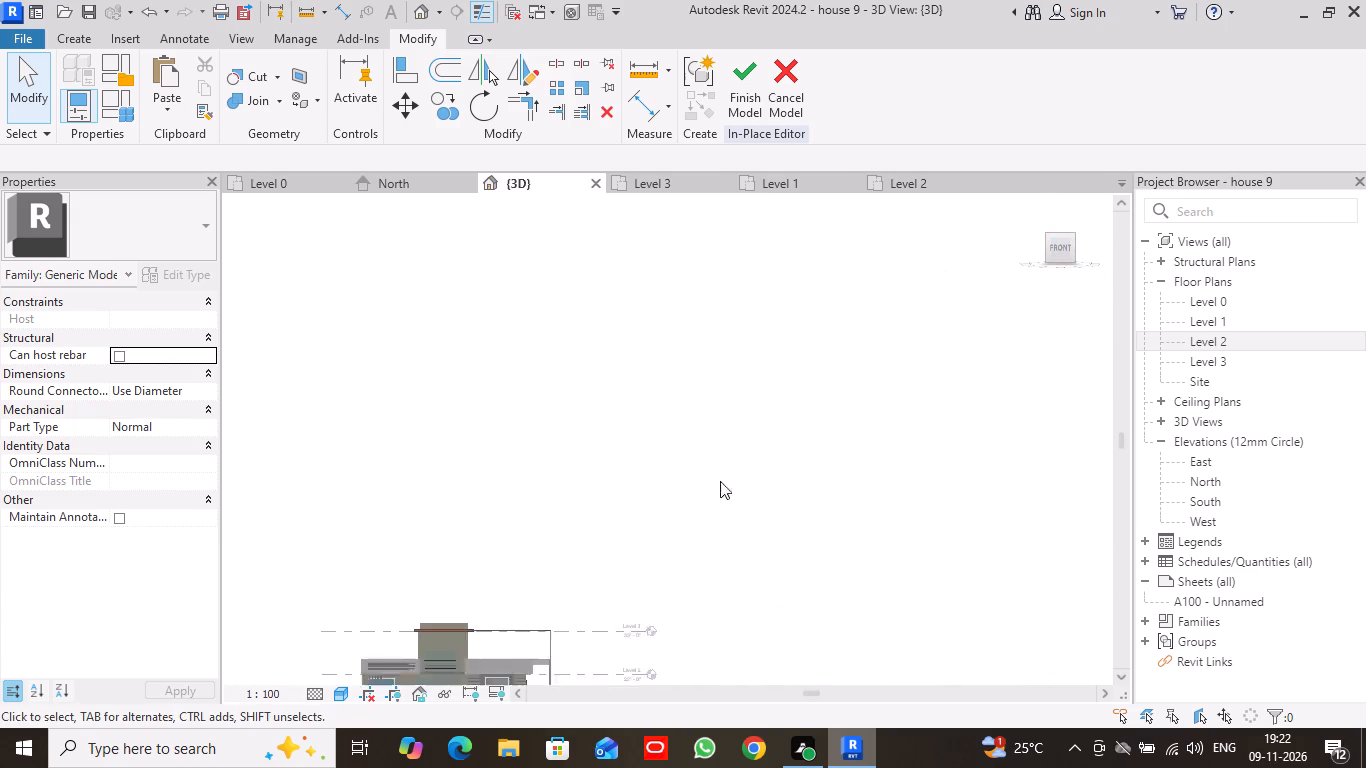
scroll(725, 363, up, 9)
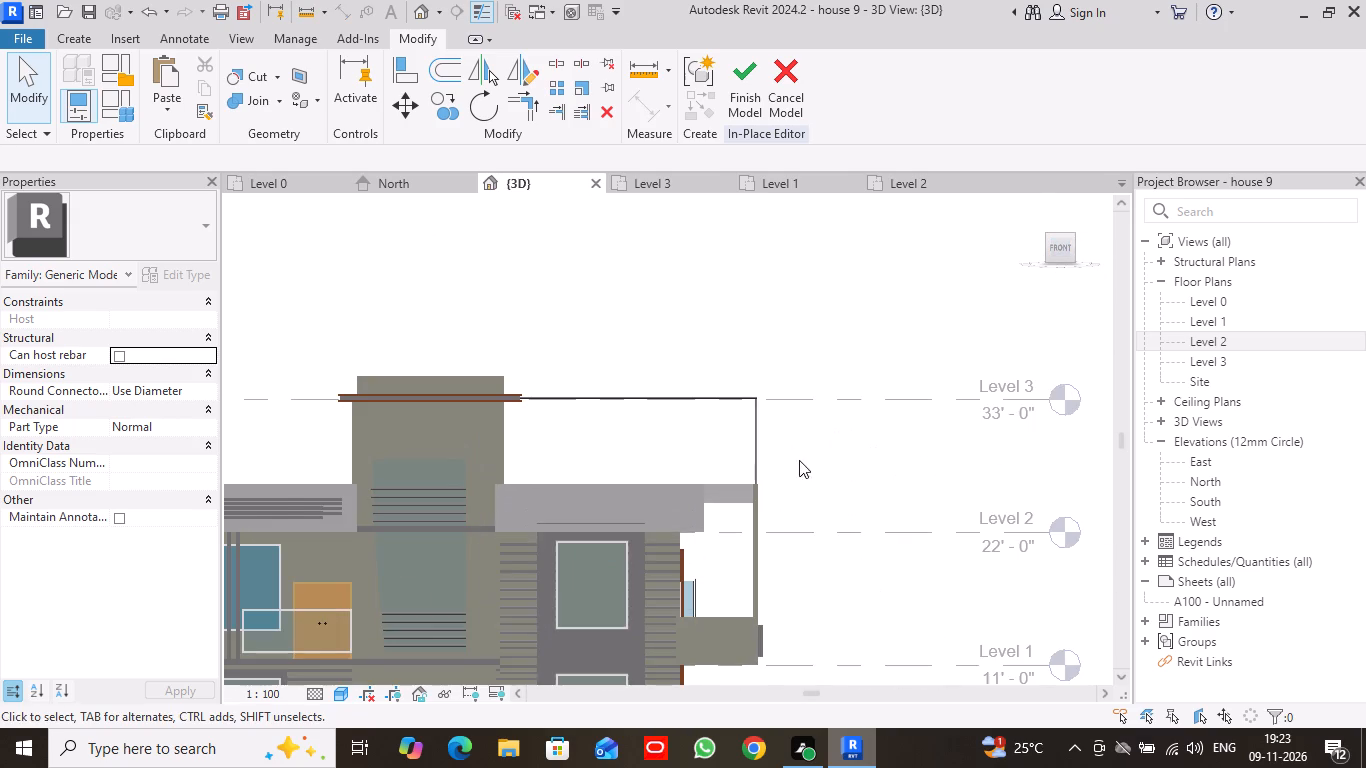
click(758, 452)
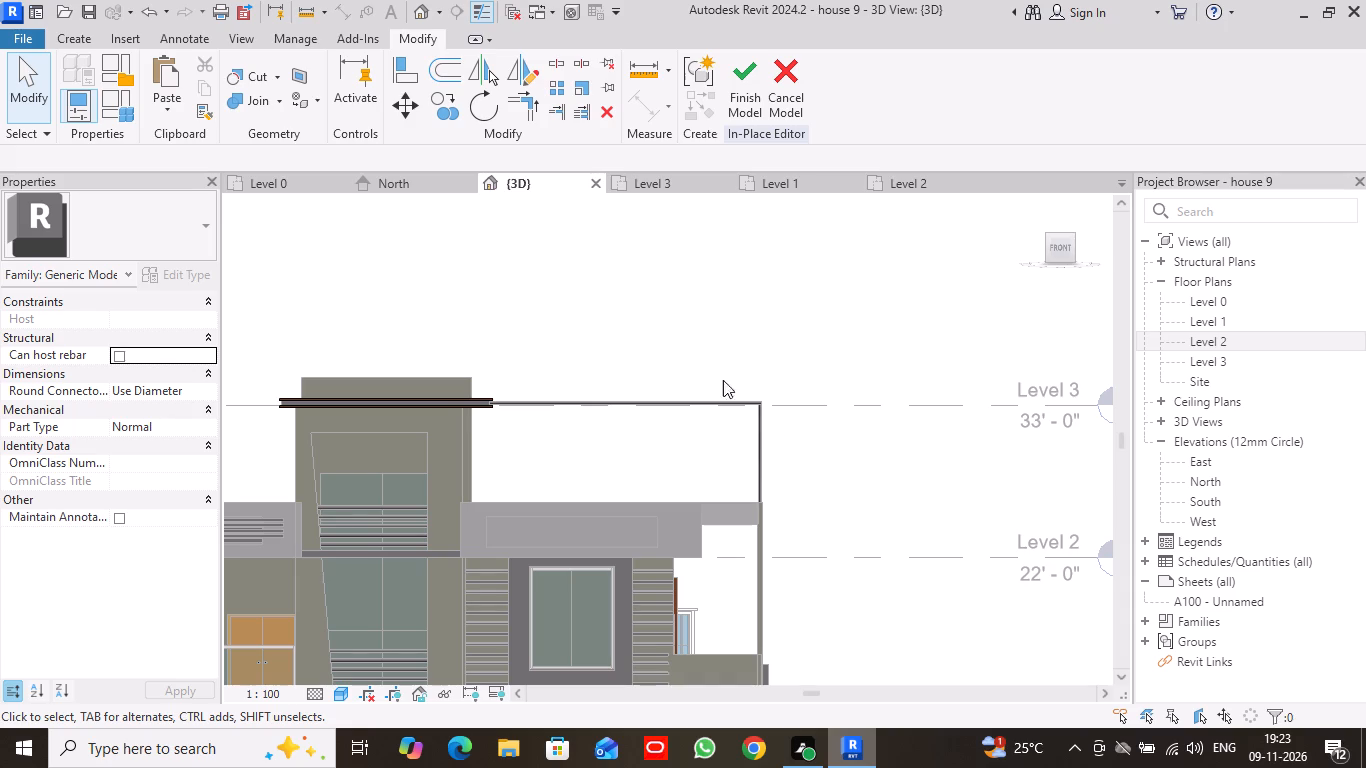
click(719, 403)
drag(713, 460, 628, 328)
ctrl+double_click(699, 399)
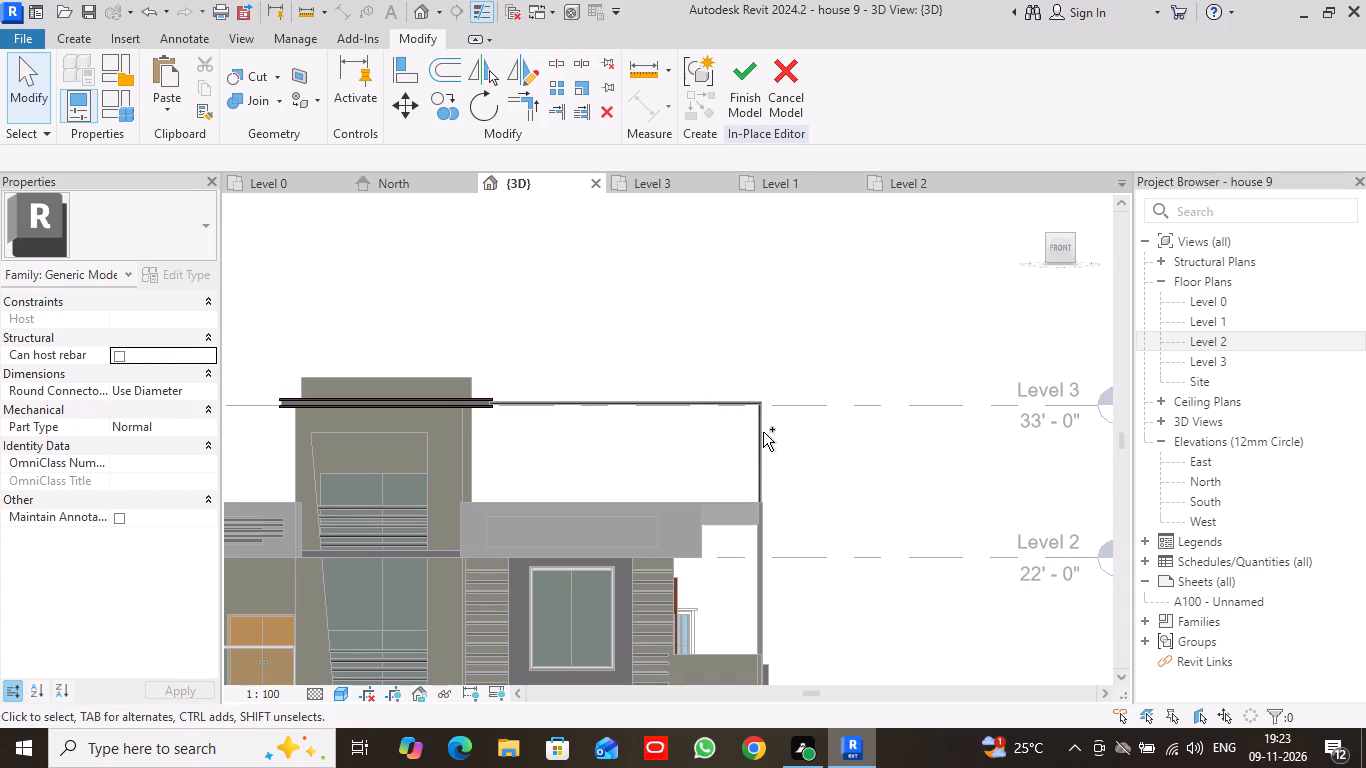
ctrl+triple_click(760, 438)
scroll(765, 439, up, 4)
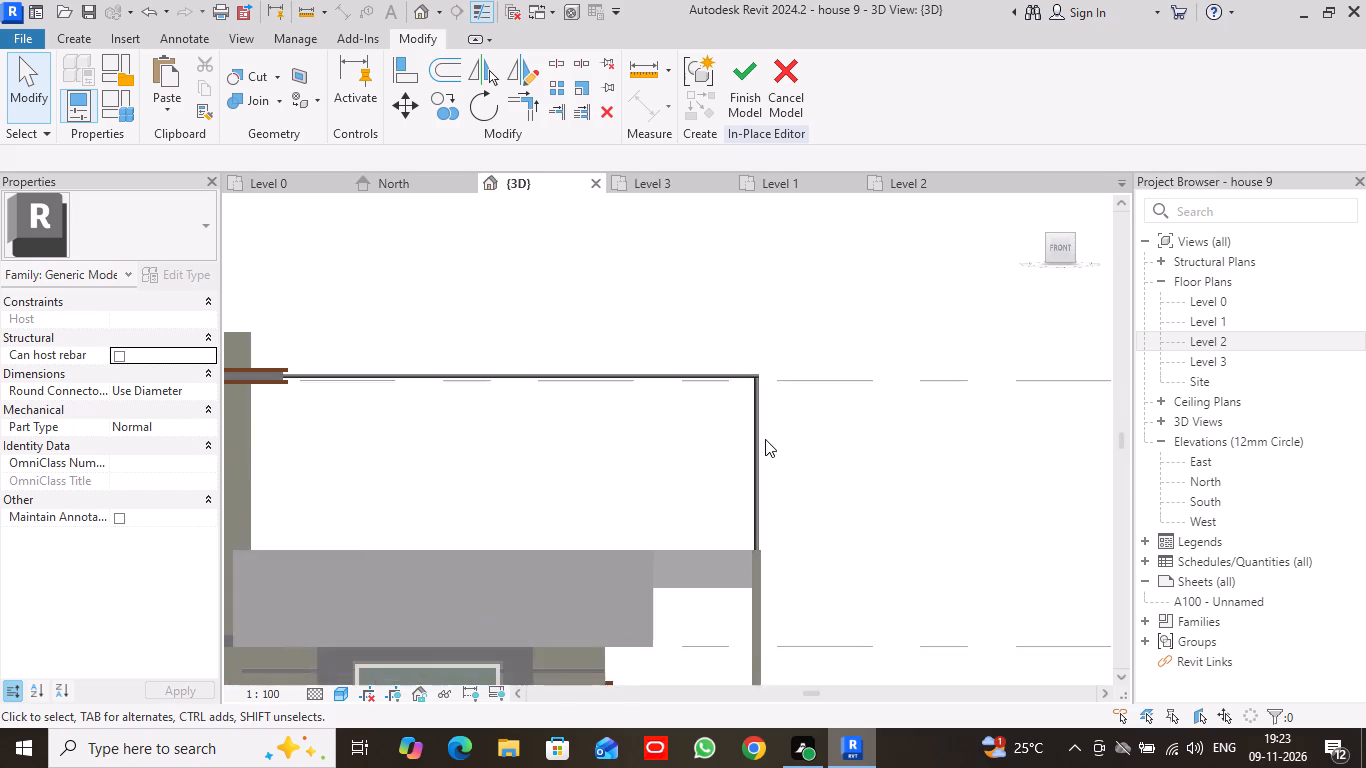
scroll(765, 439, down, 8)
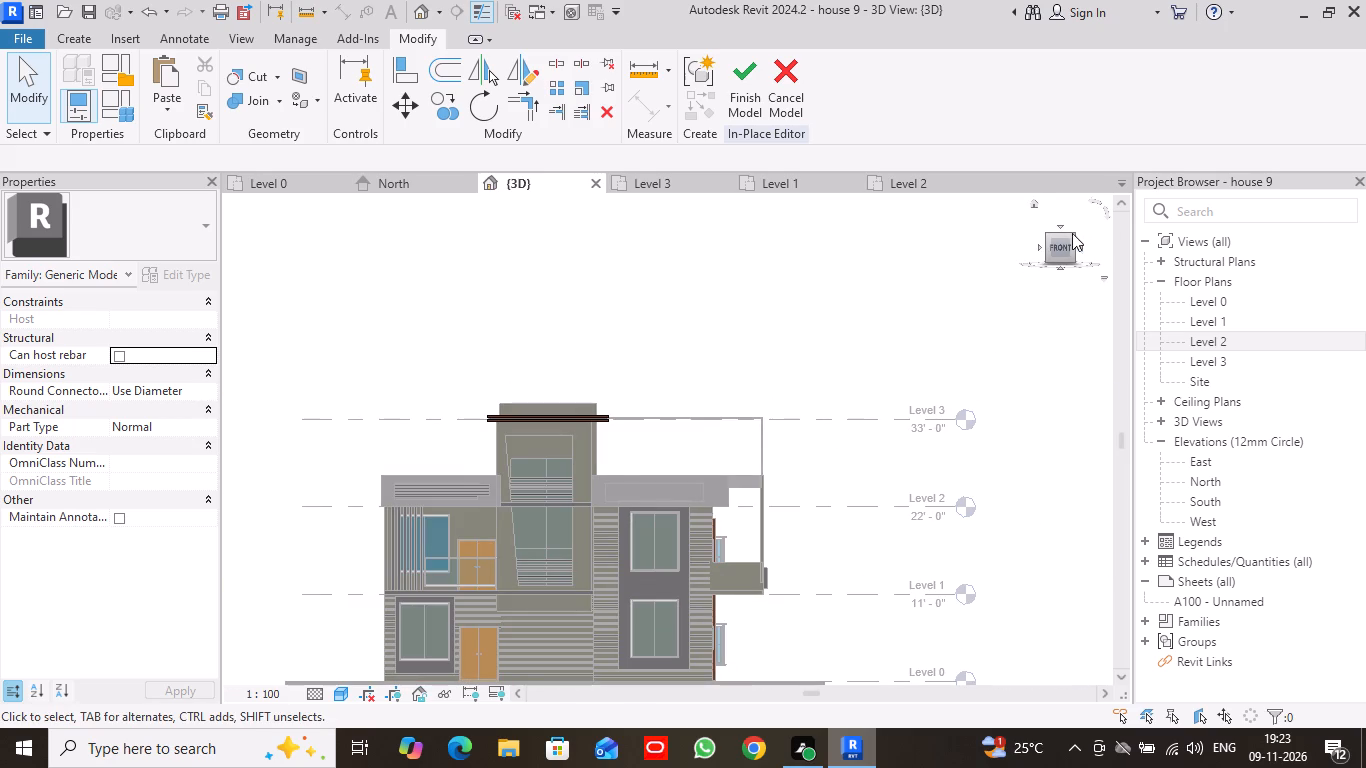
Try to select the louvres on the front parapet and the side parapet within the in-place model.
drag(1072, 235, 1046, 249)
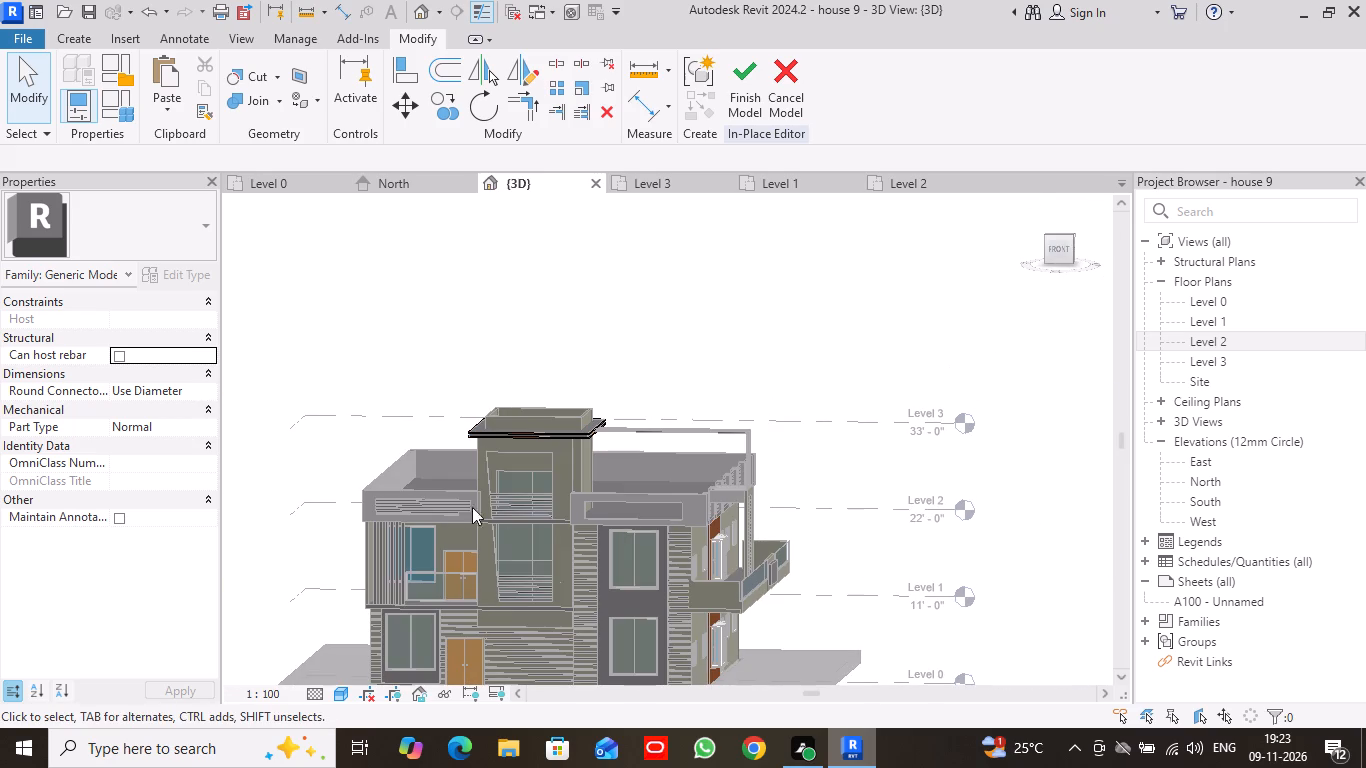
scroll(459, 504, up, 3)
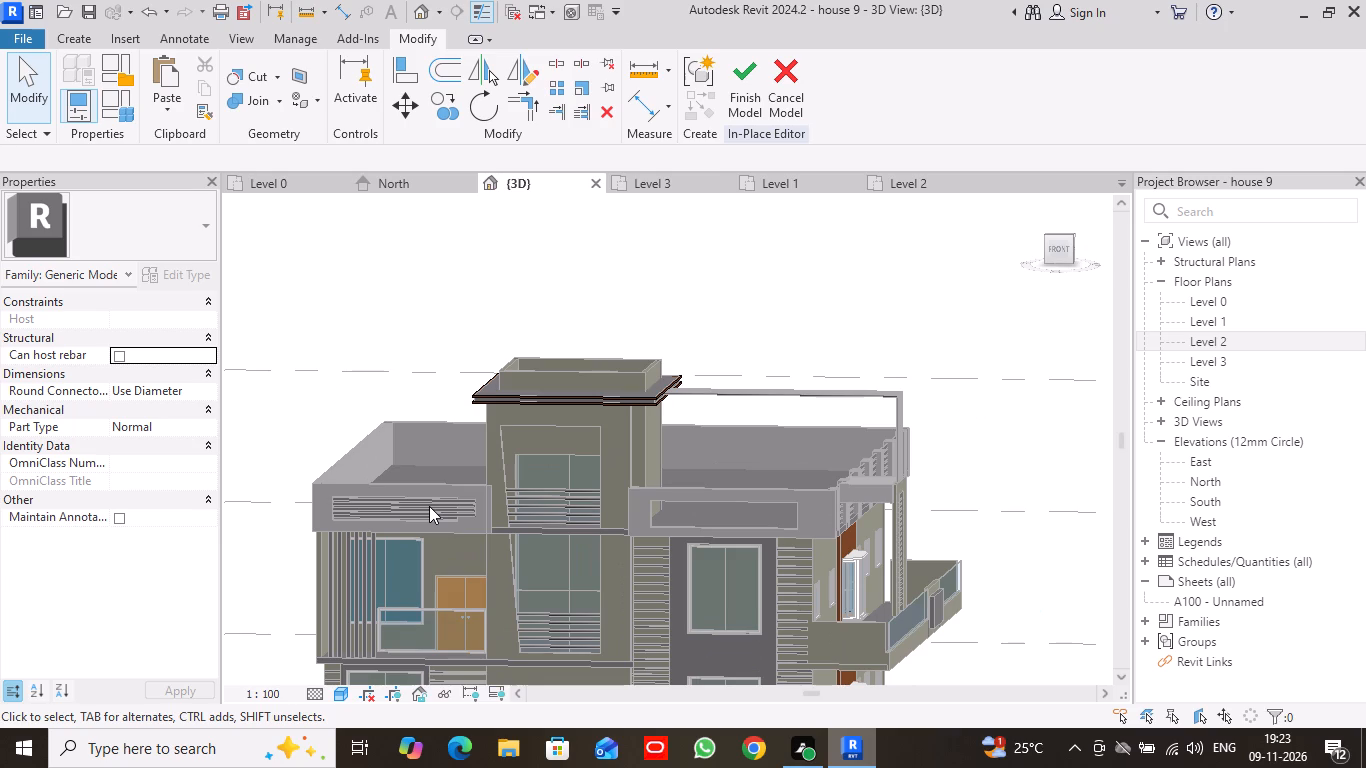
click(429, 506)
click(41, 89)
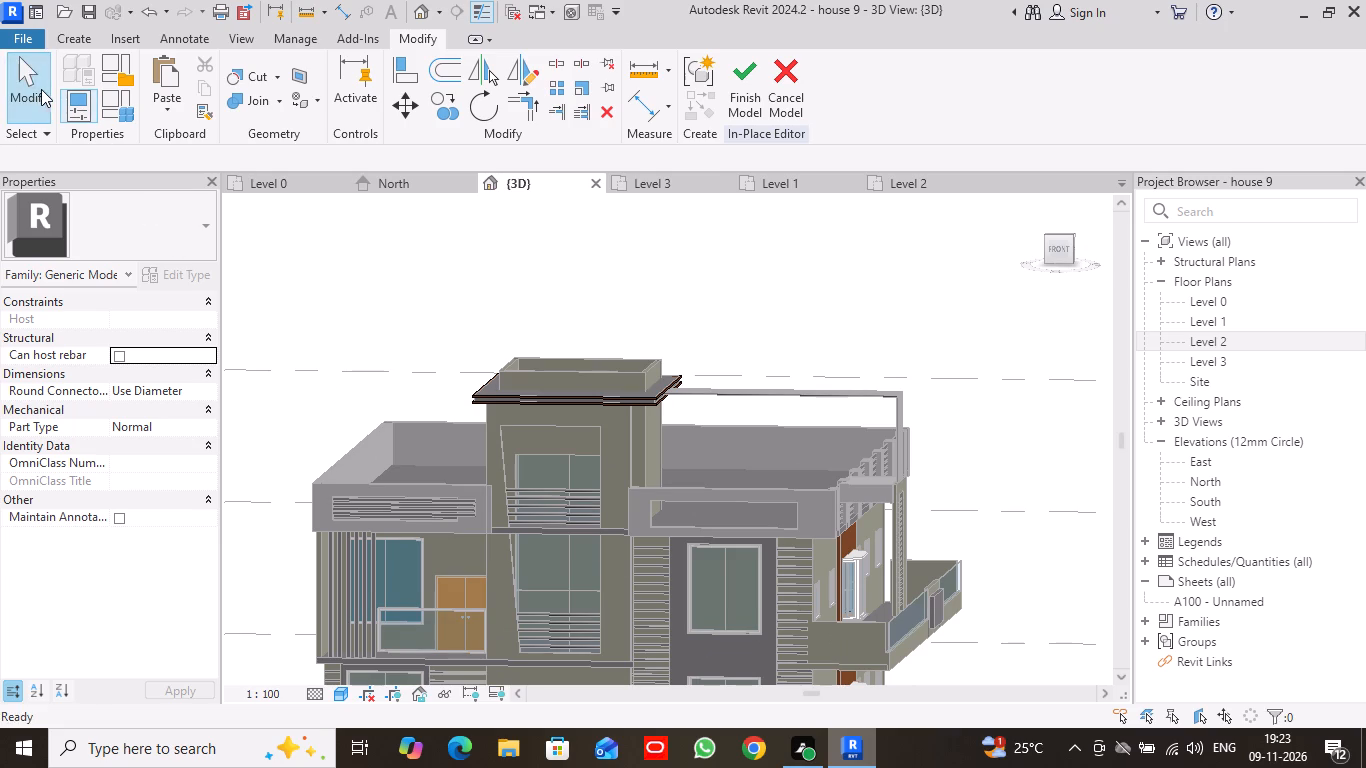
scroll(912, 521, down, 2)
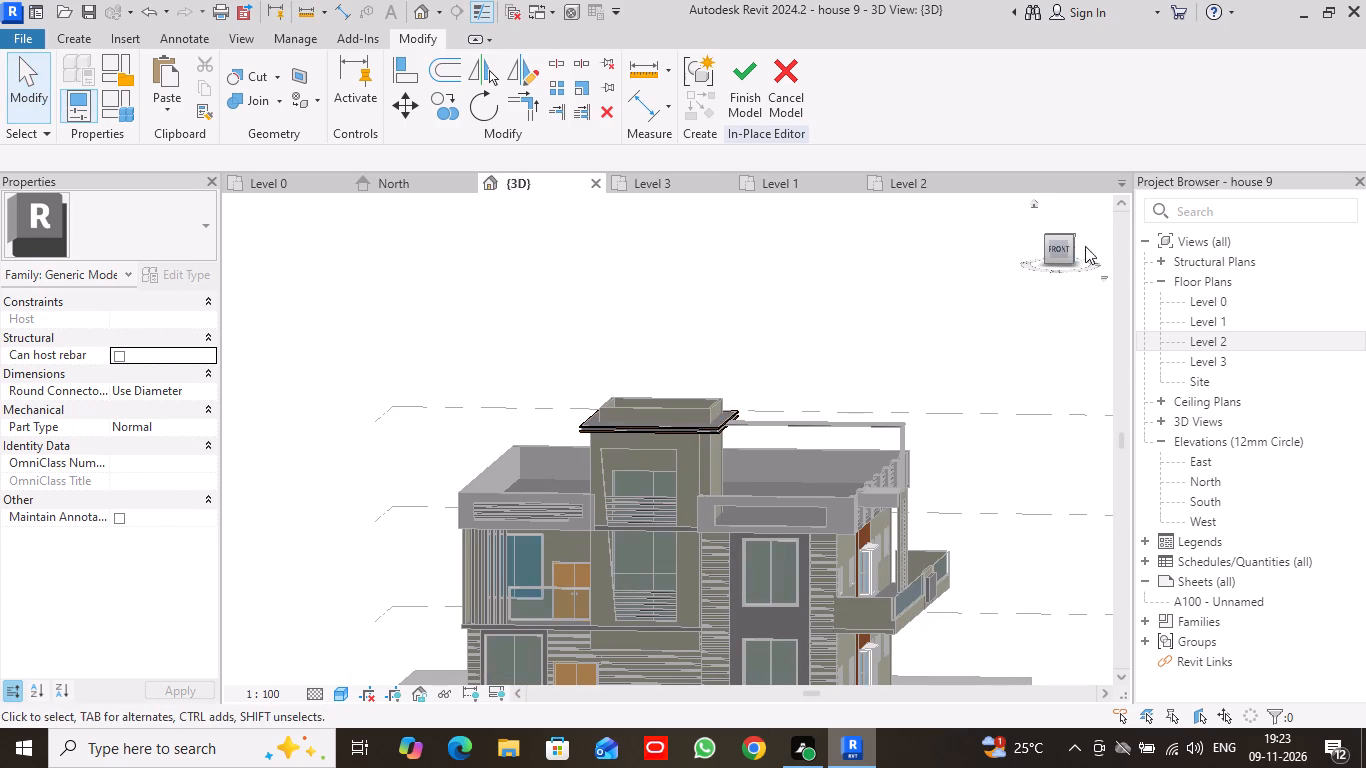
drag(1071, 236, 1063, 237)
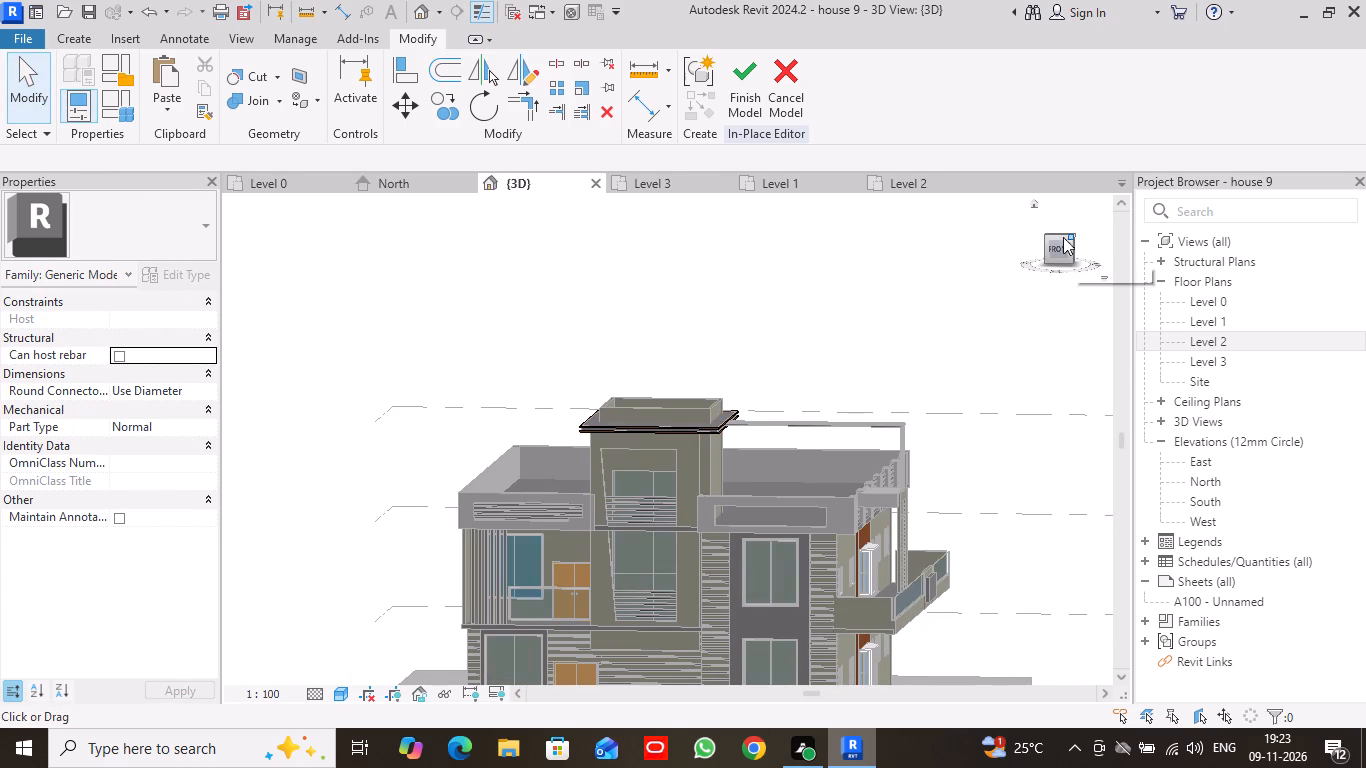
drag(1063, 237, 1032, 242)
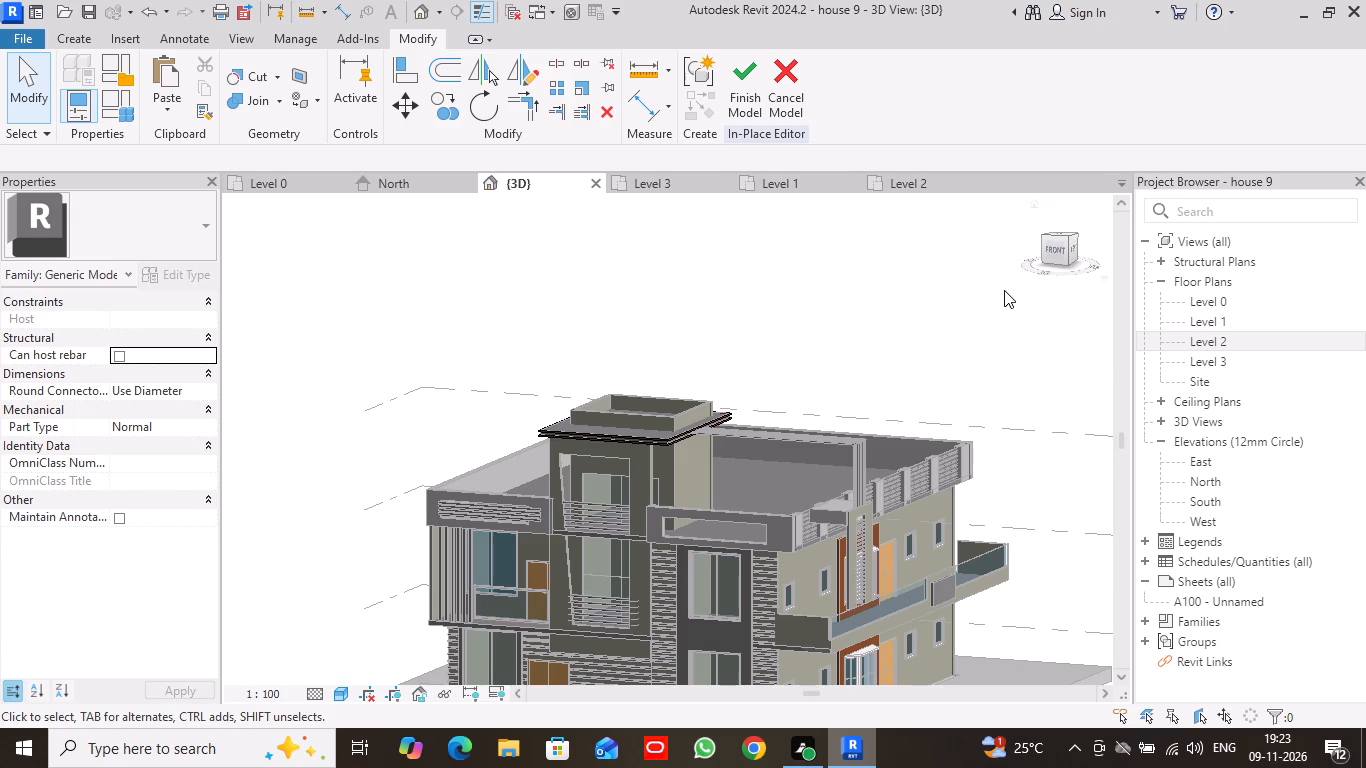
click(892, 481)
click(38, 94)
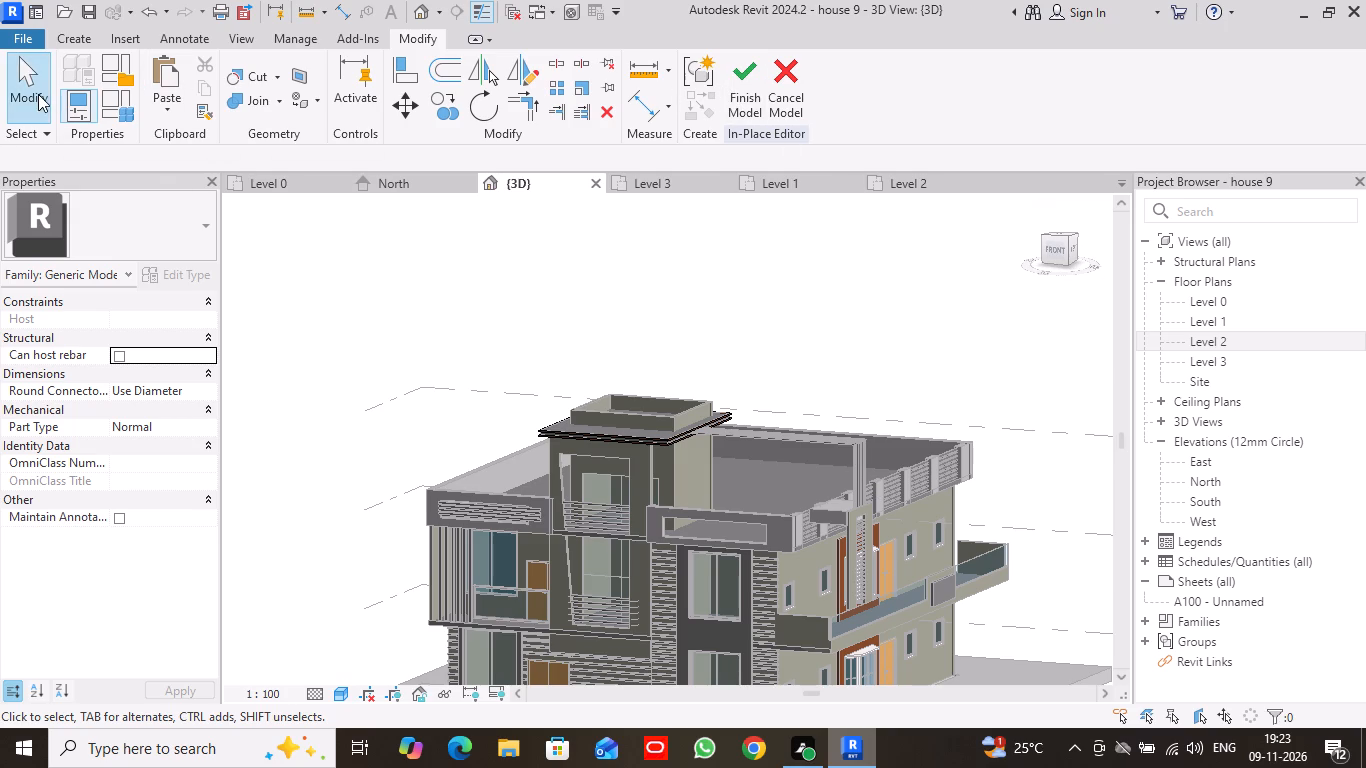
Finish the in-place model of the tower-top sweeps.
click(755, 87)
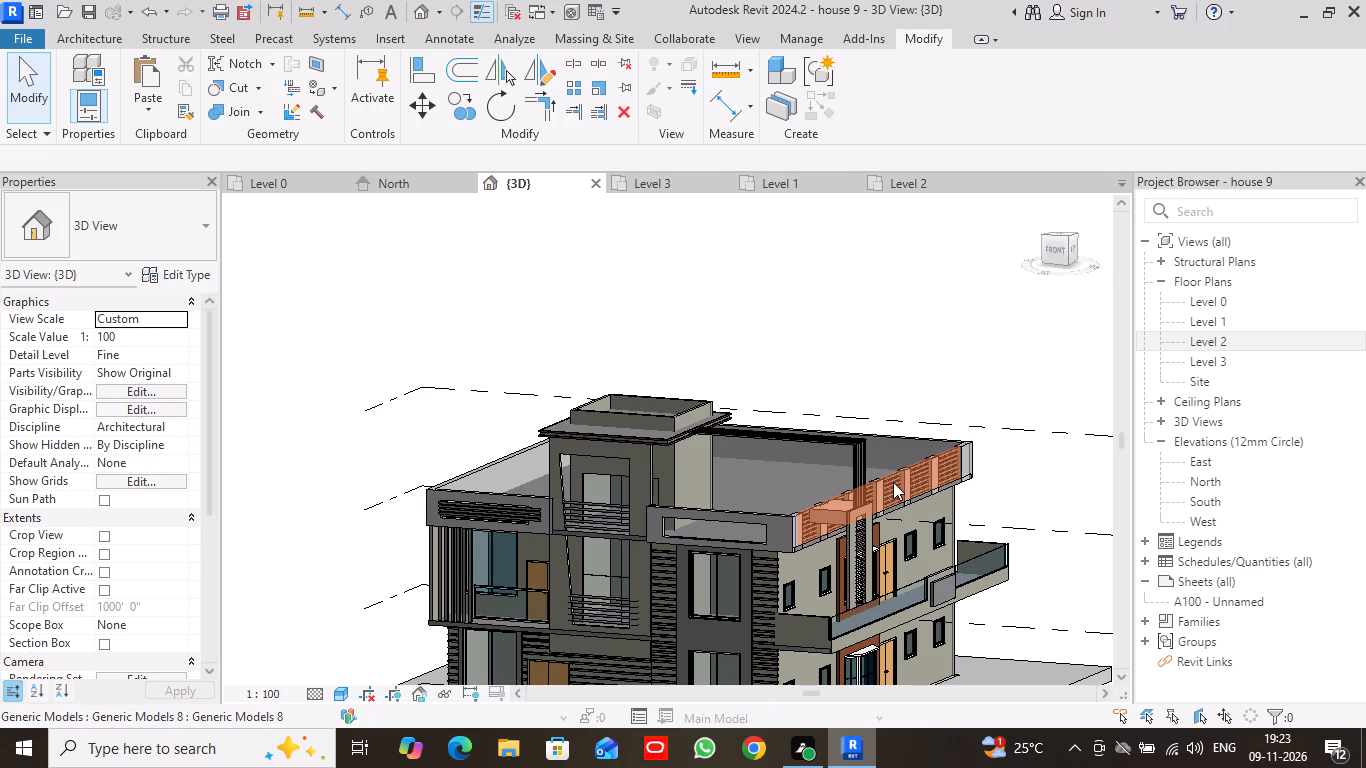
Assign the Damp-proofing material to the side parapet's louvre extrusion in its in-place model and finish the model.
click(893, 482)
click(873, 101)
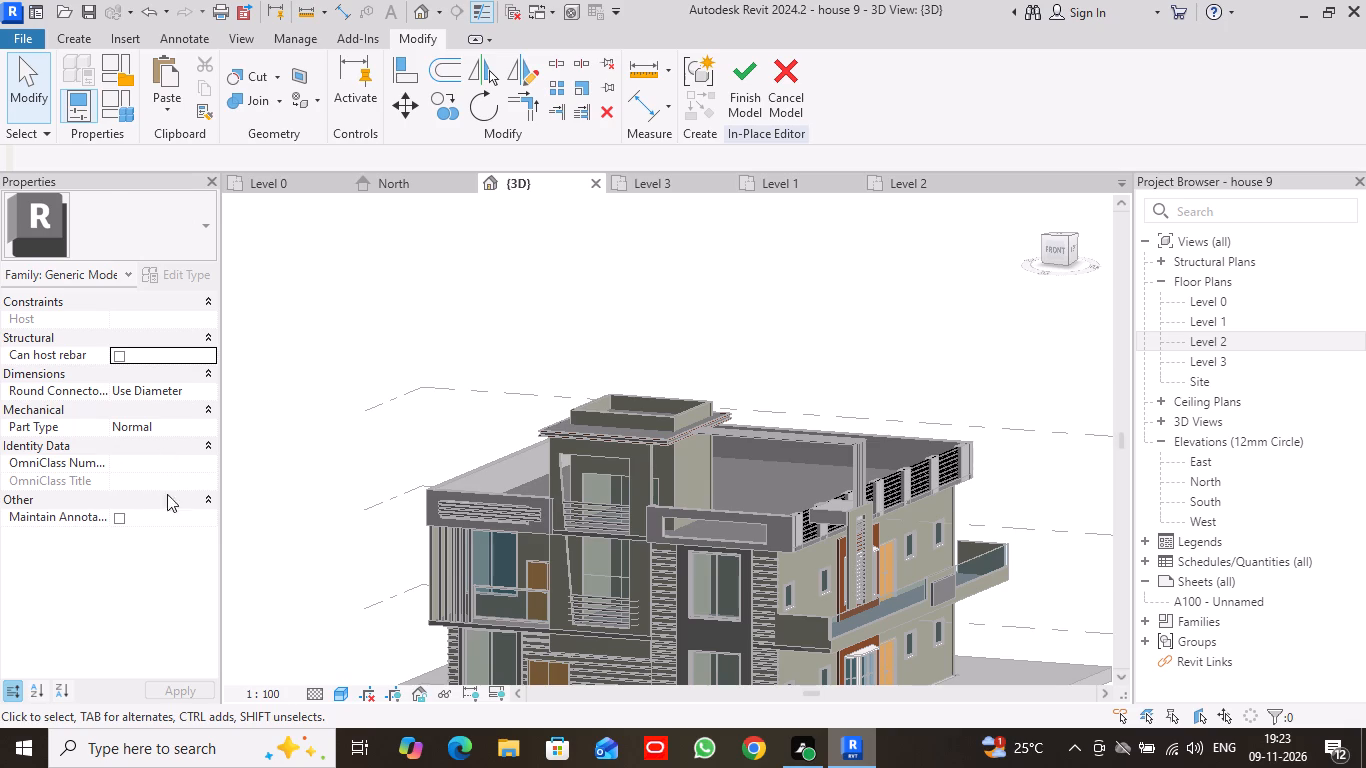
click(897, 488)
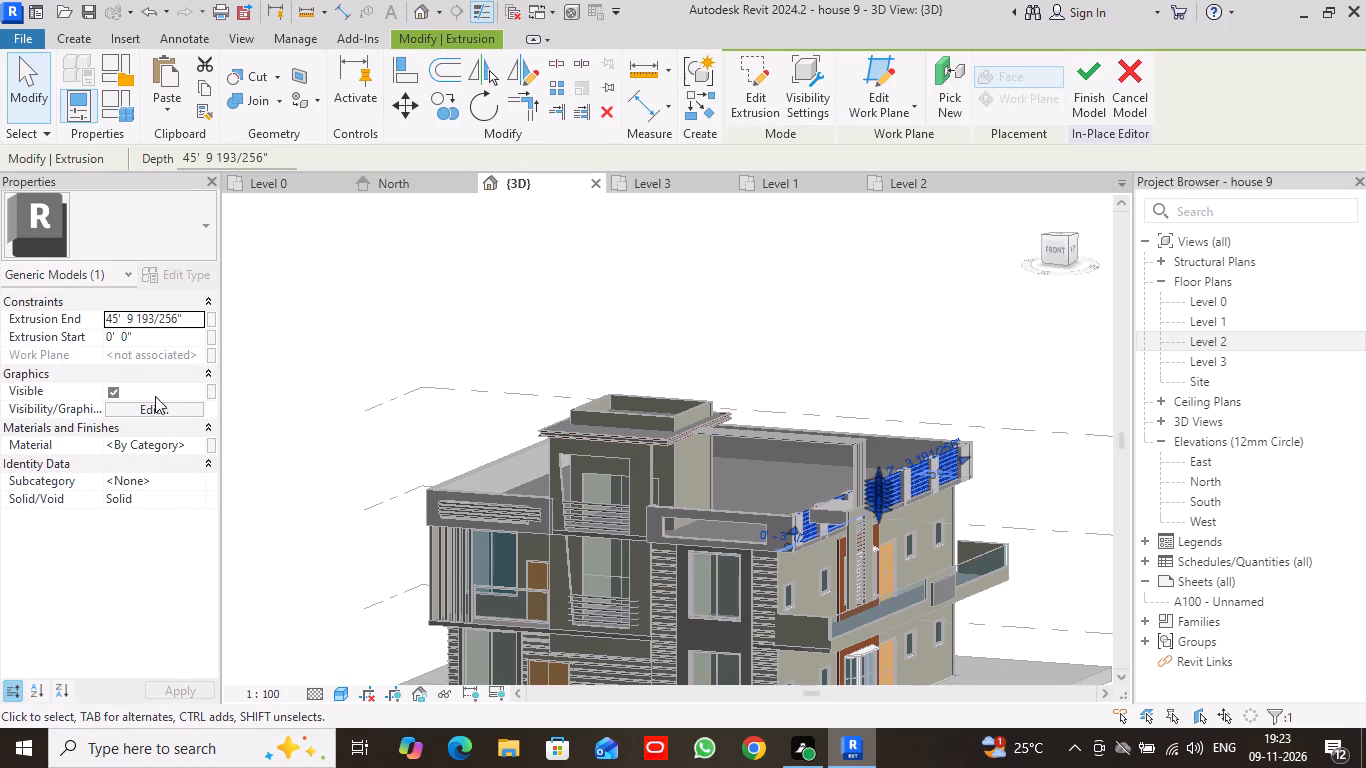
click(189, 443)
click(196, 442)
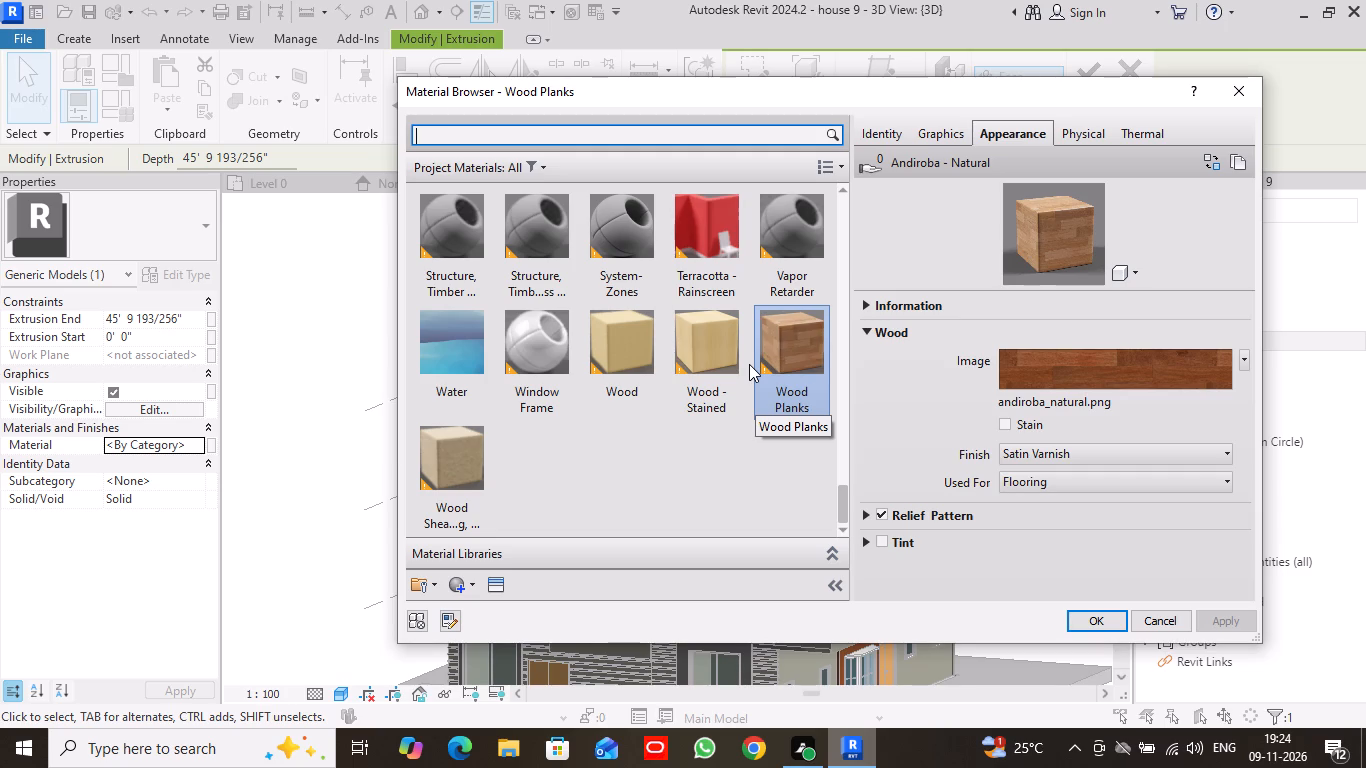
scroll(701, 271, up, 5)
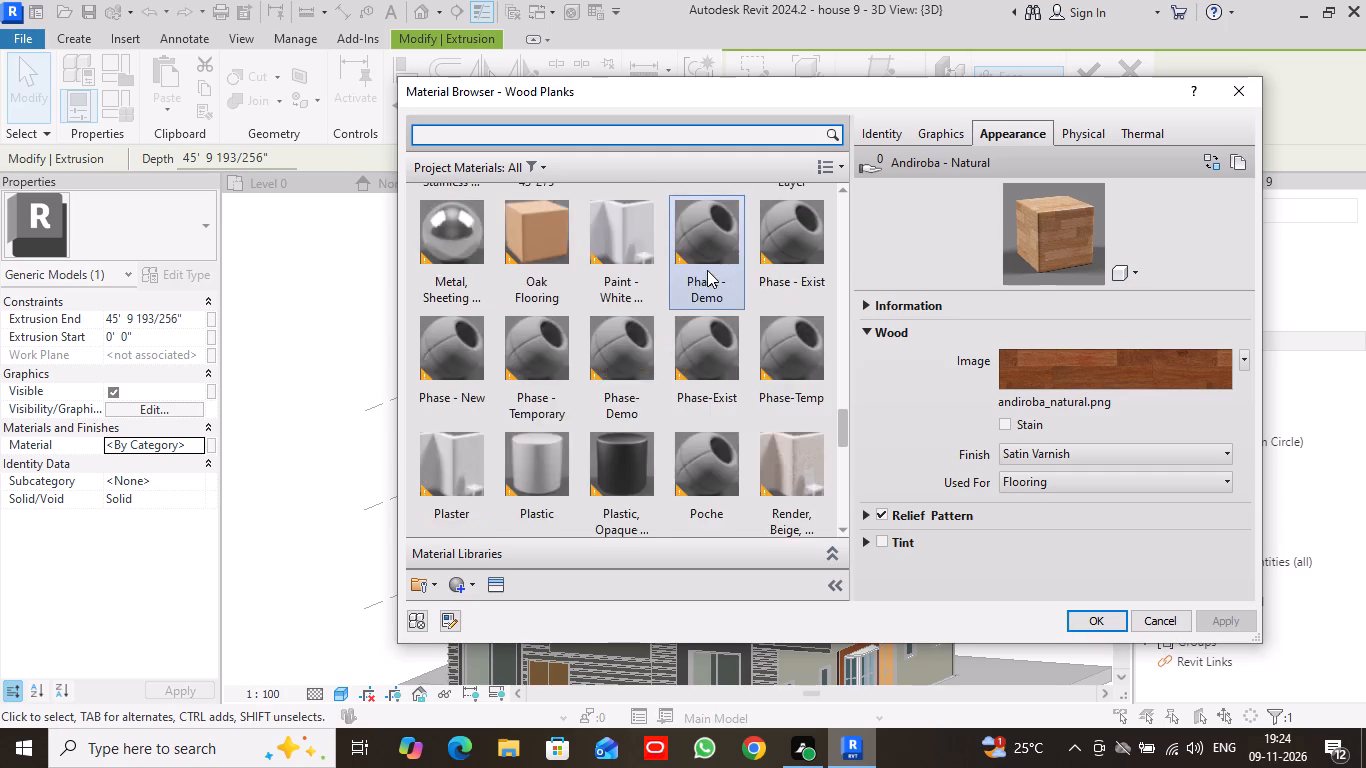
scroll(707, 270, up, 7)
scroll(707, 269, down, 5)
scroll(707, 269, up, 3)
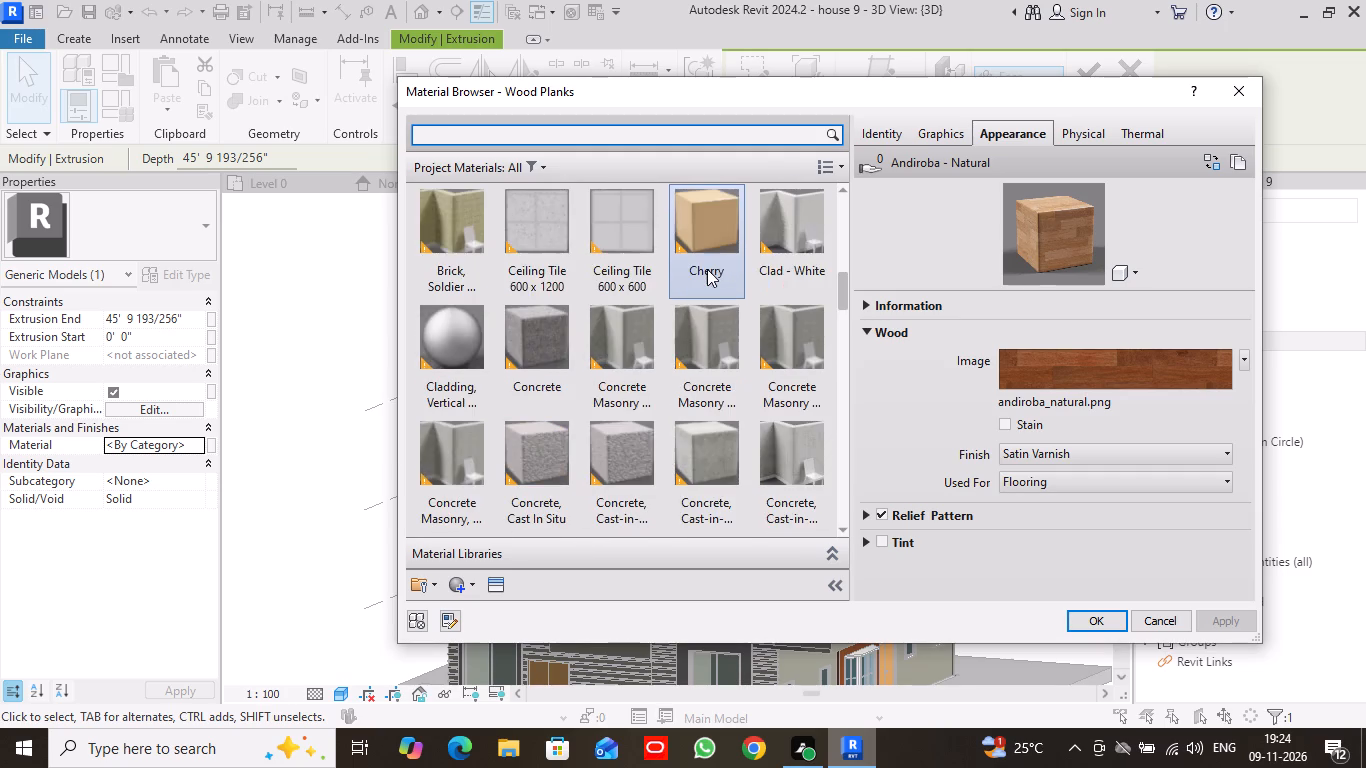
scroll(707, 269, up, 3)
scroll(707, 269, down, 5)
scroll(707, 269, up, 2)
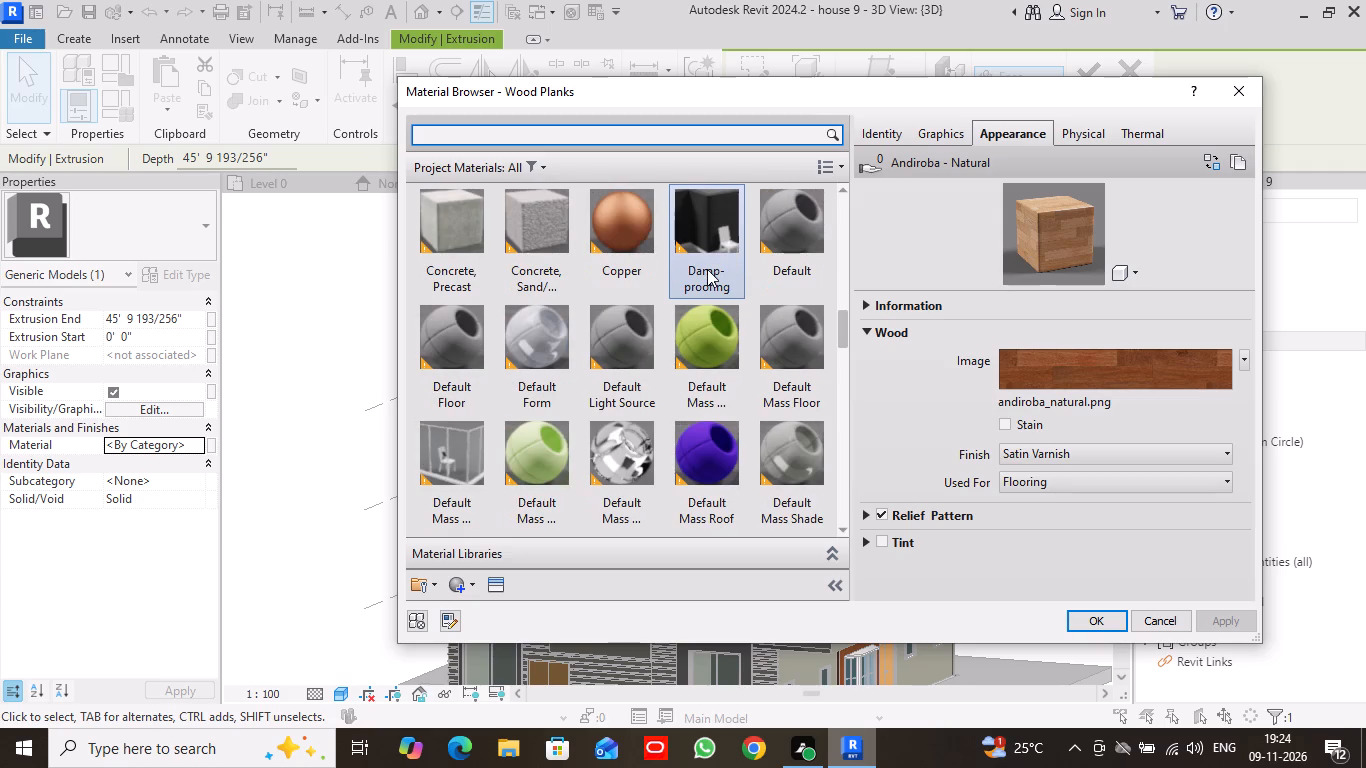
click(727, 214)
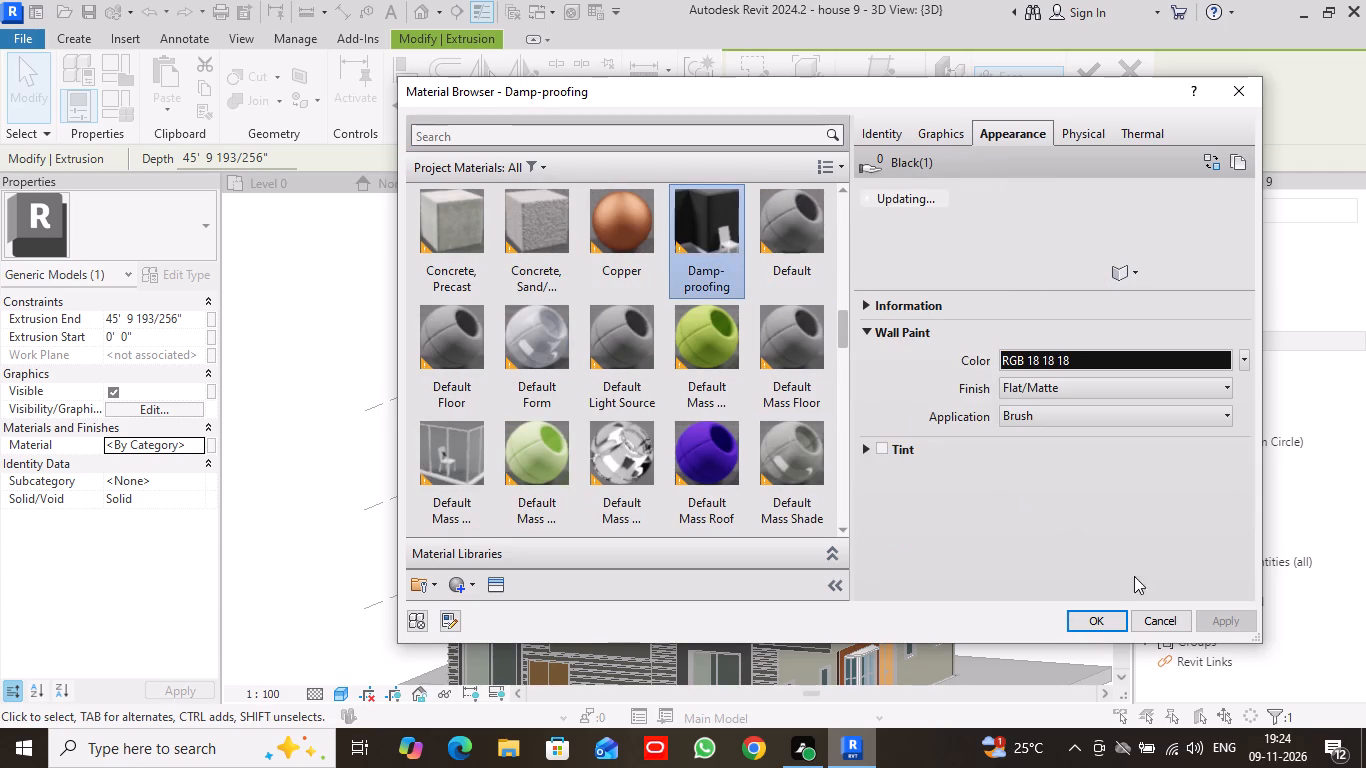
click(1107, 621)
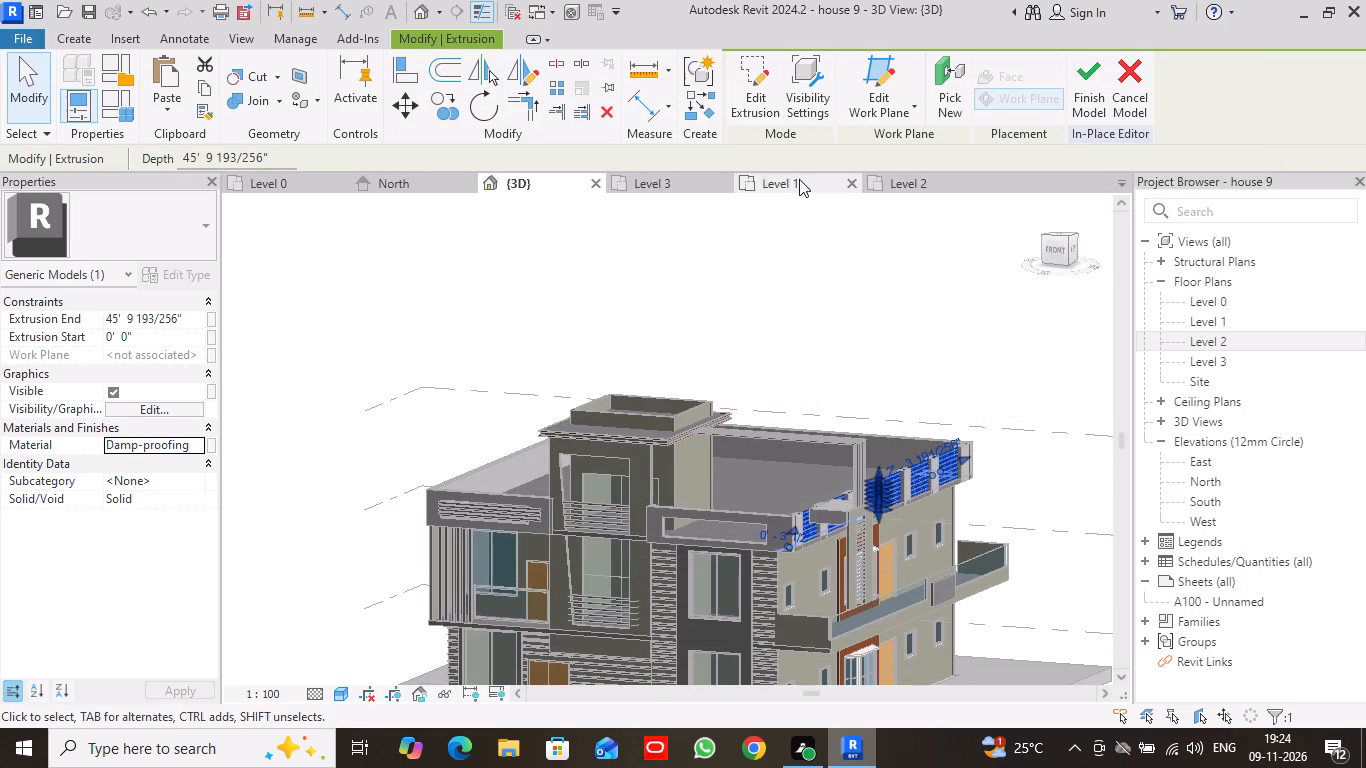
click(1086, 77)
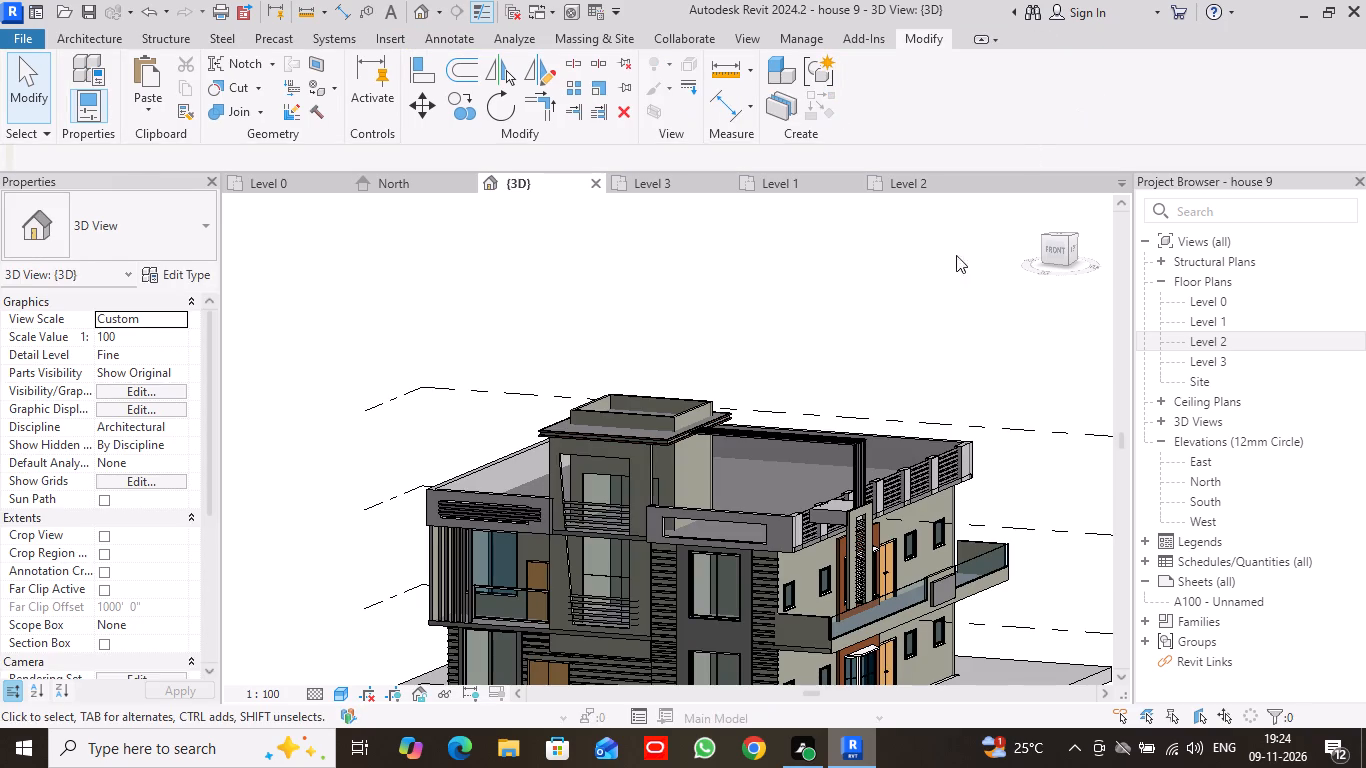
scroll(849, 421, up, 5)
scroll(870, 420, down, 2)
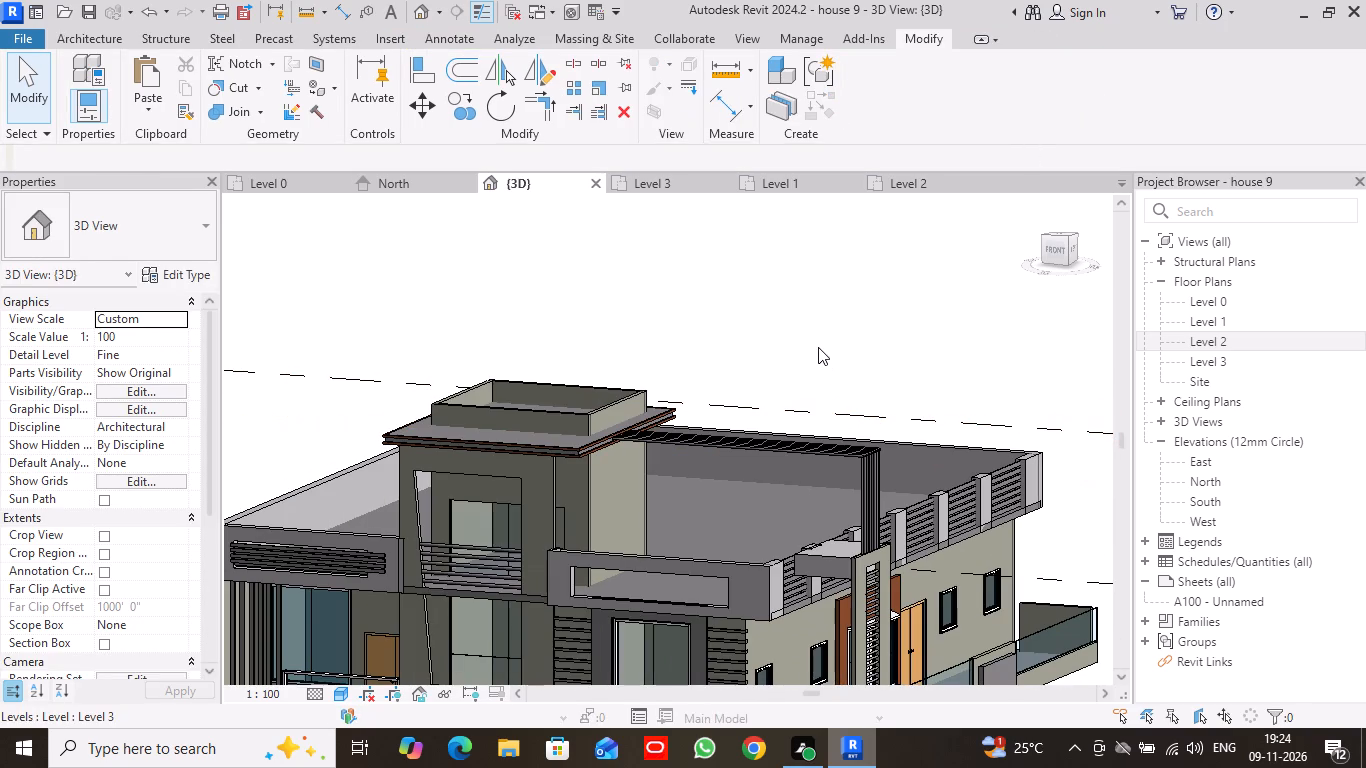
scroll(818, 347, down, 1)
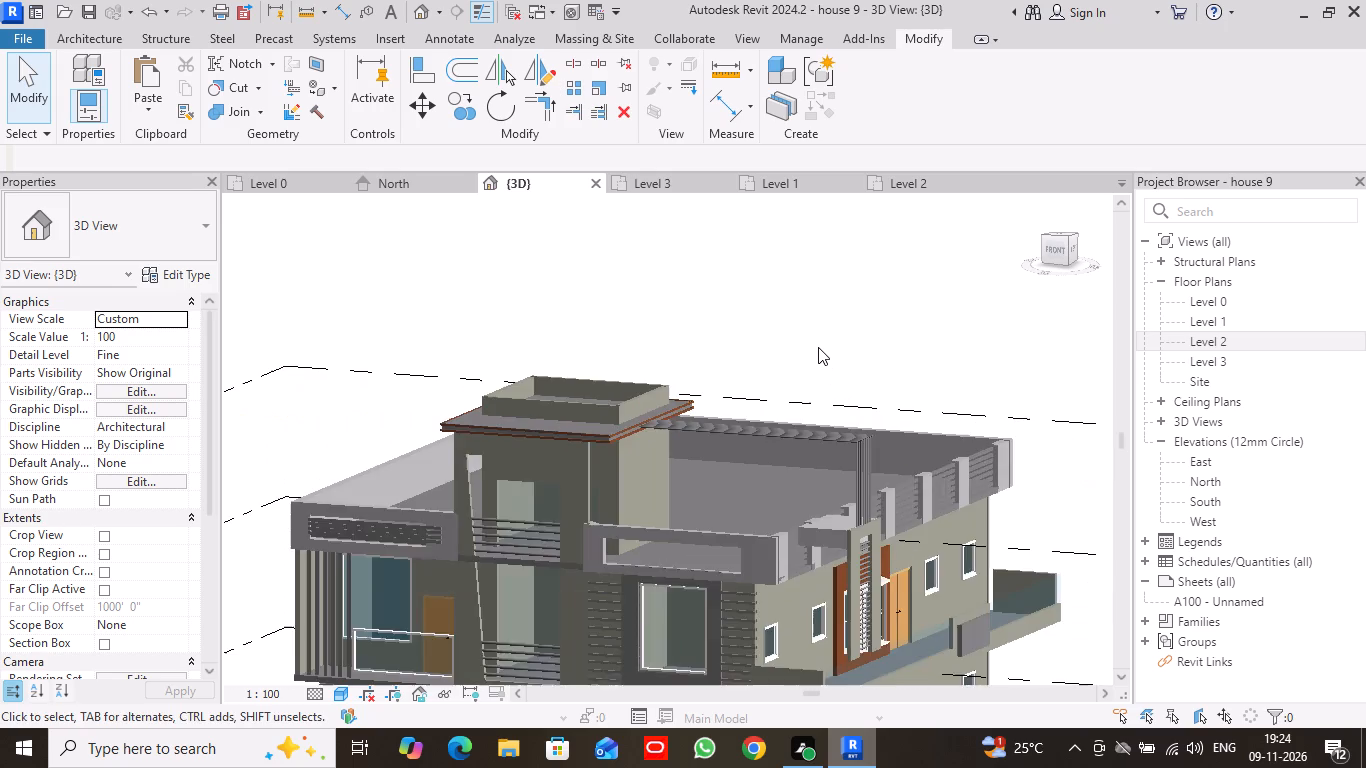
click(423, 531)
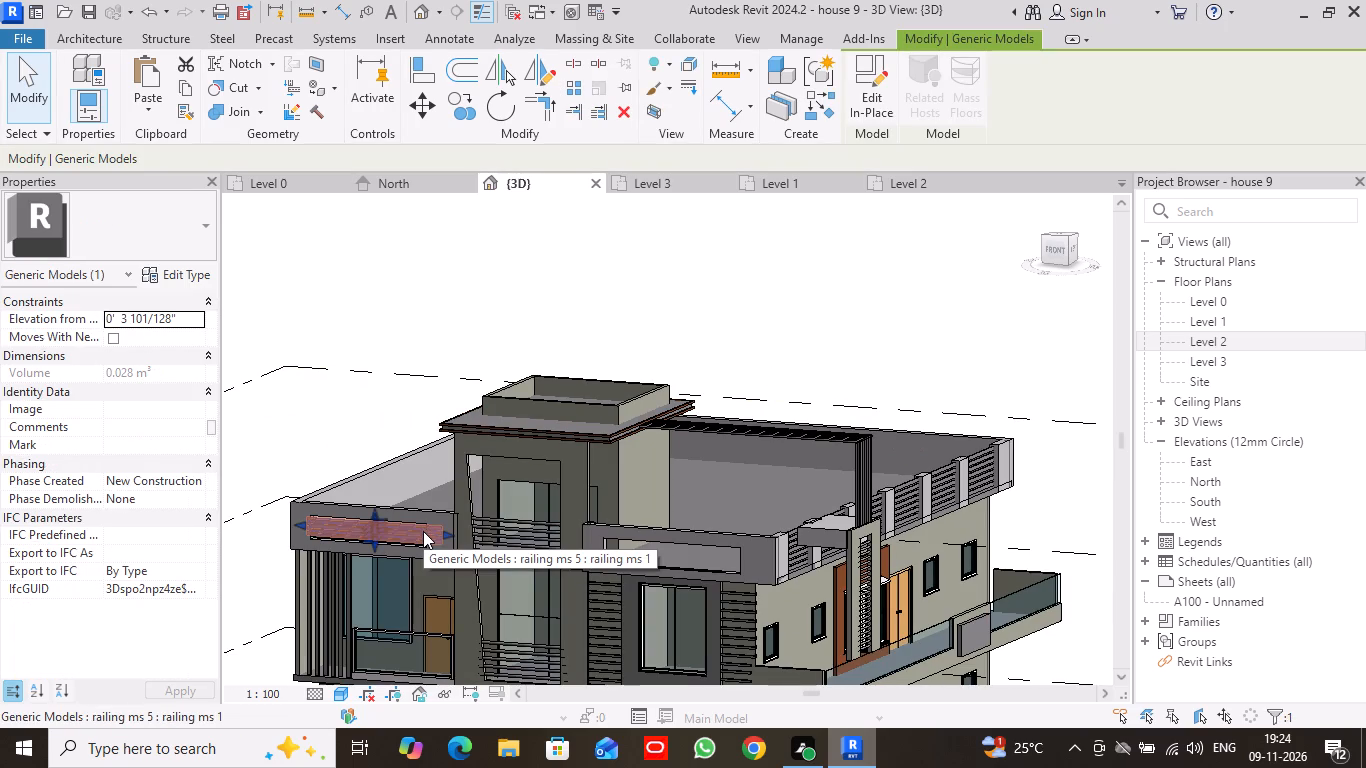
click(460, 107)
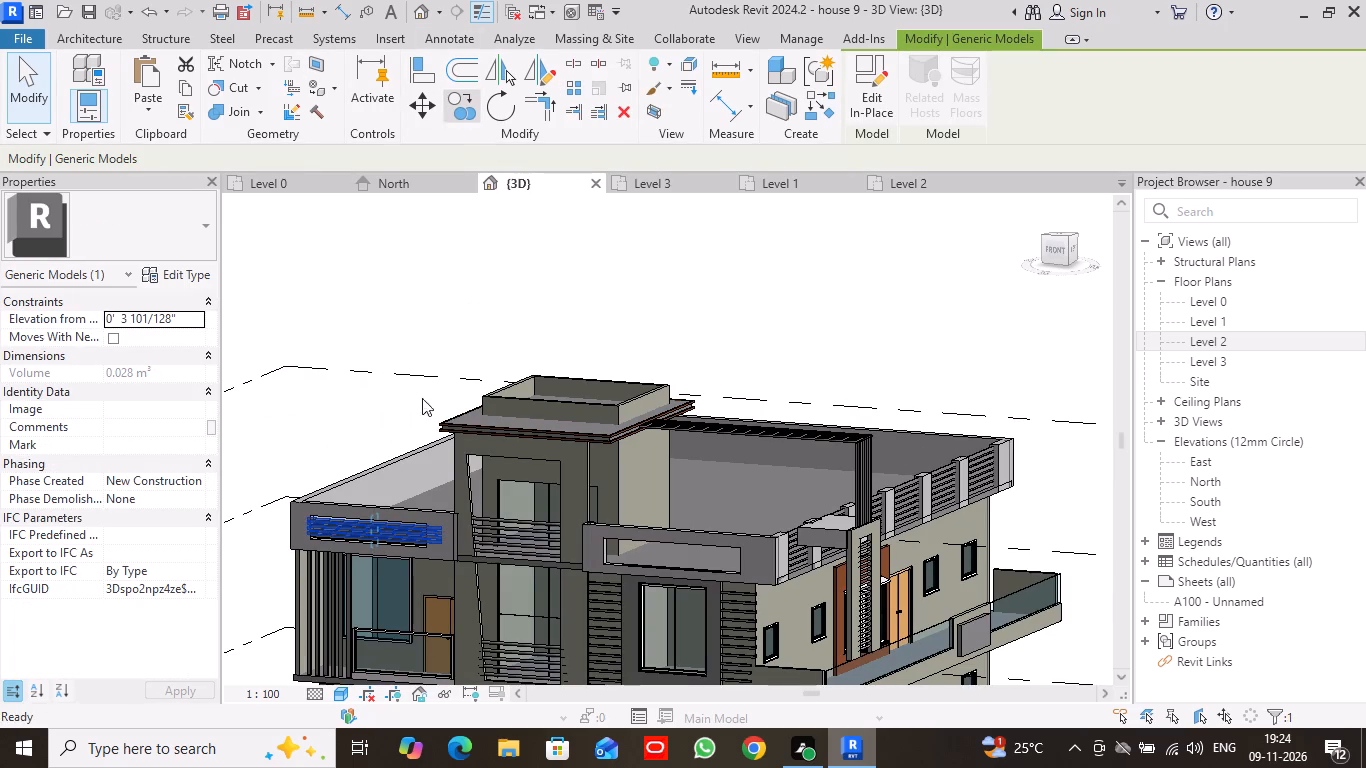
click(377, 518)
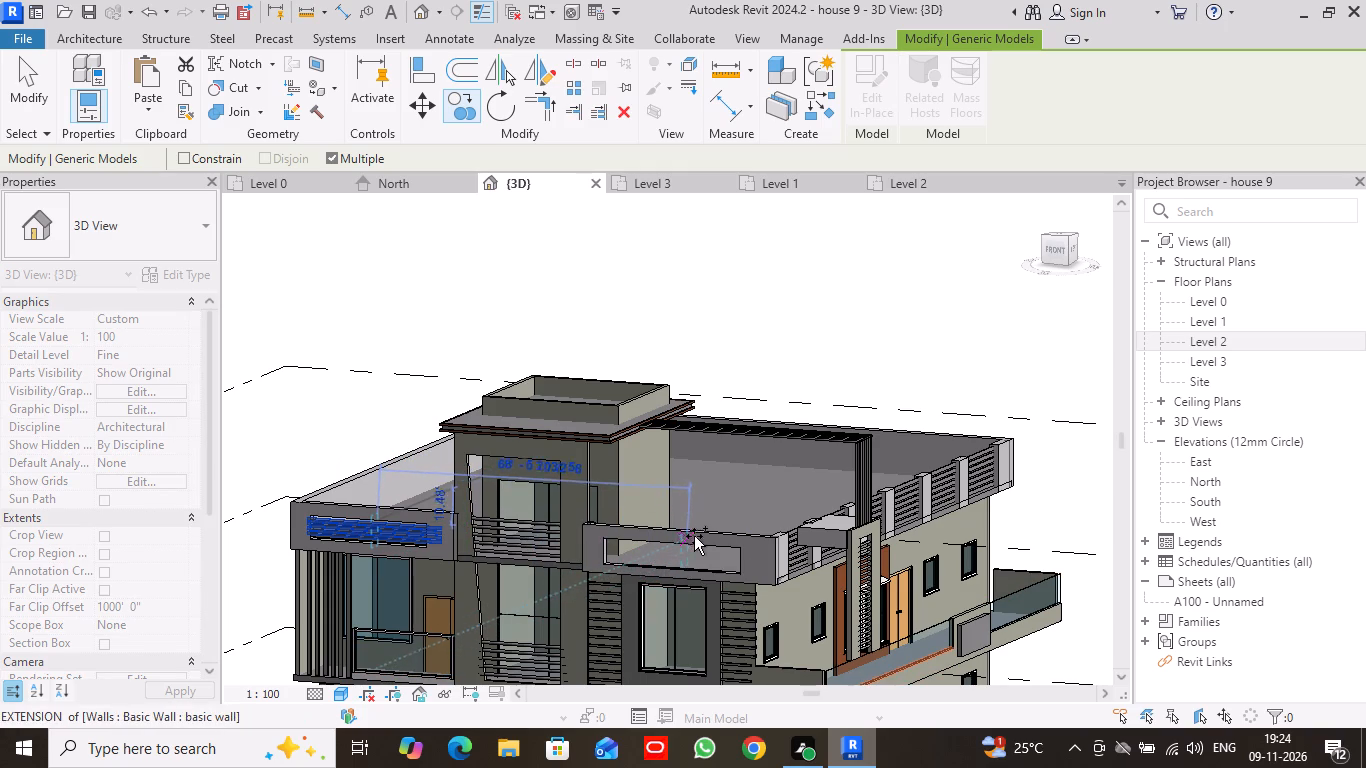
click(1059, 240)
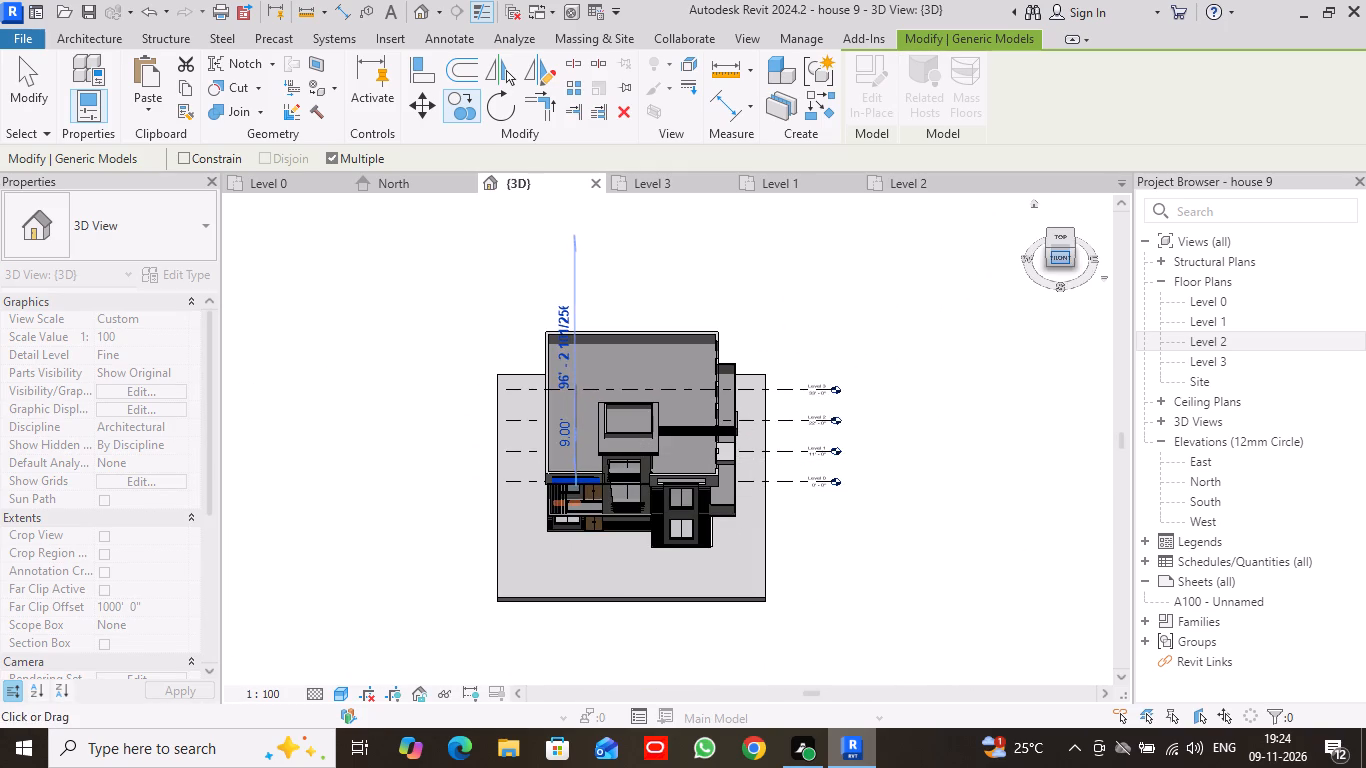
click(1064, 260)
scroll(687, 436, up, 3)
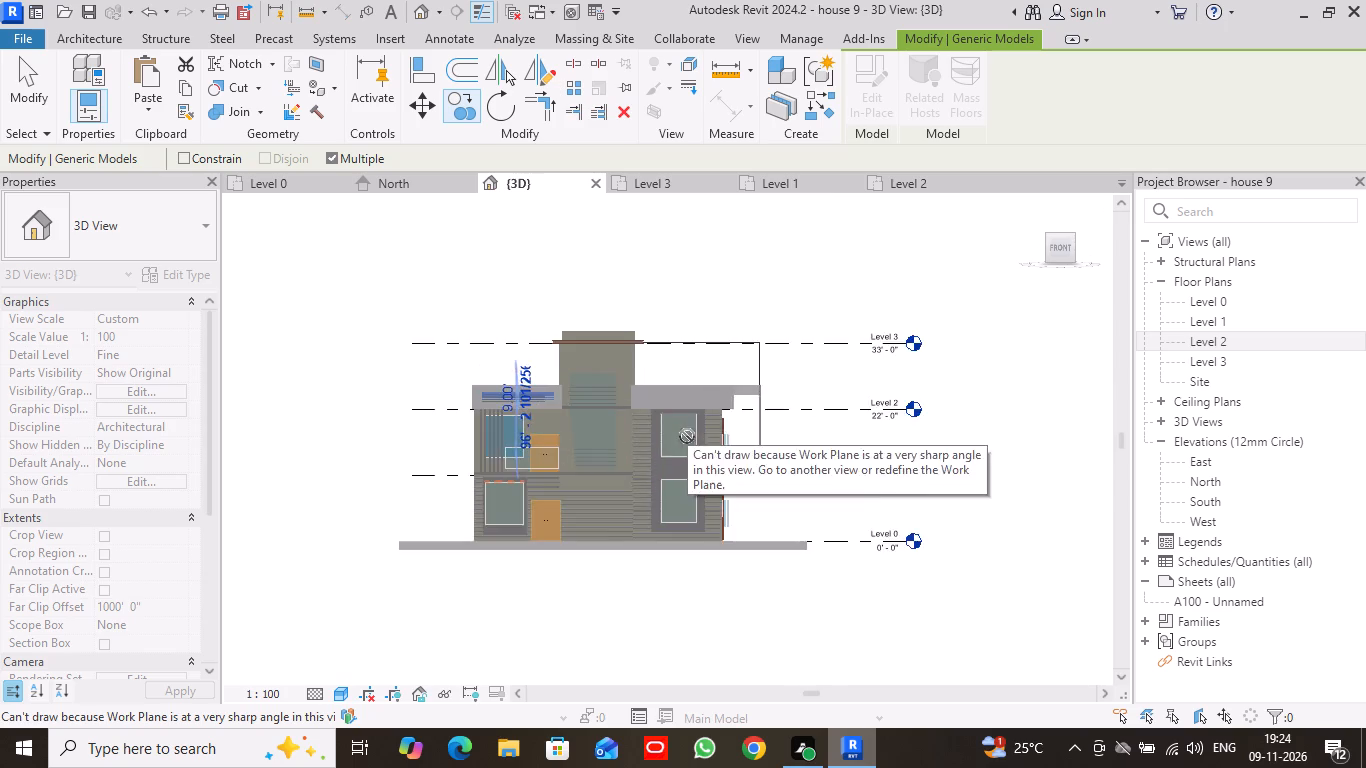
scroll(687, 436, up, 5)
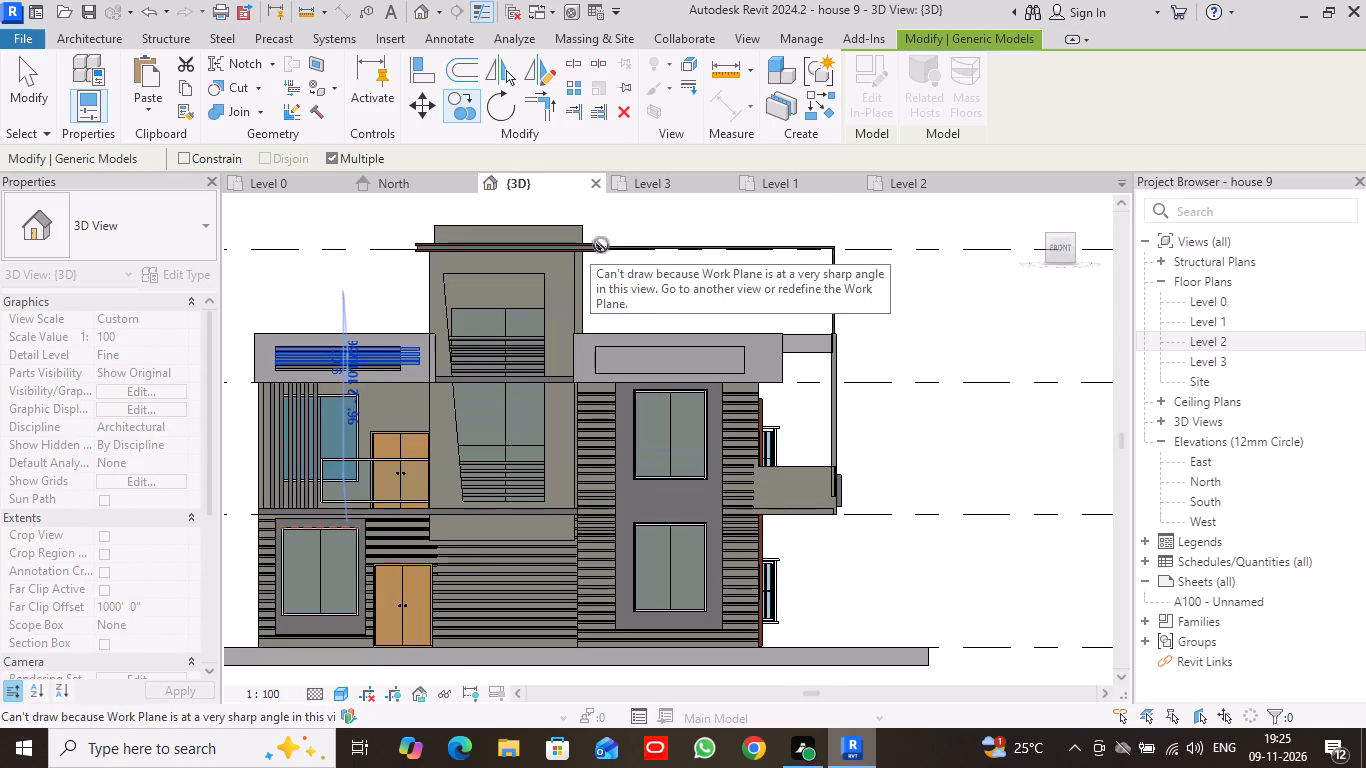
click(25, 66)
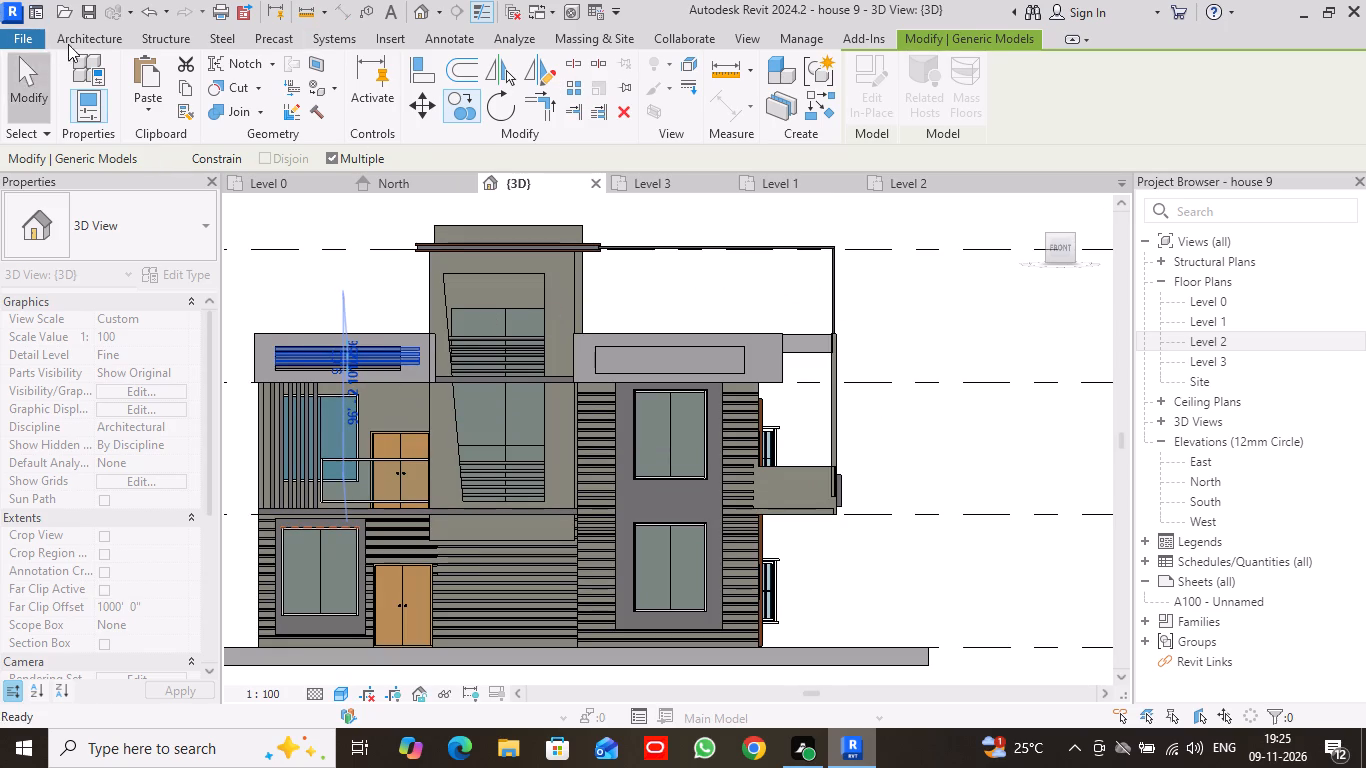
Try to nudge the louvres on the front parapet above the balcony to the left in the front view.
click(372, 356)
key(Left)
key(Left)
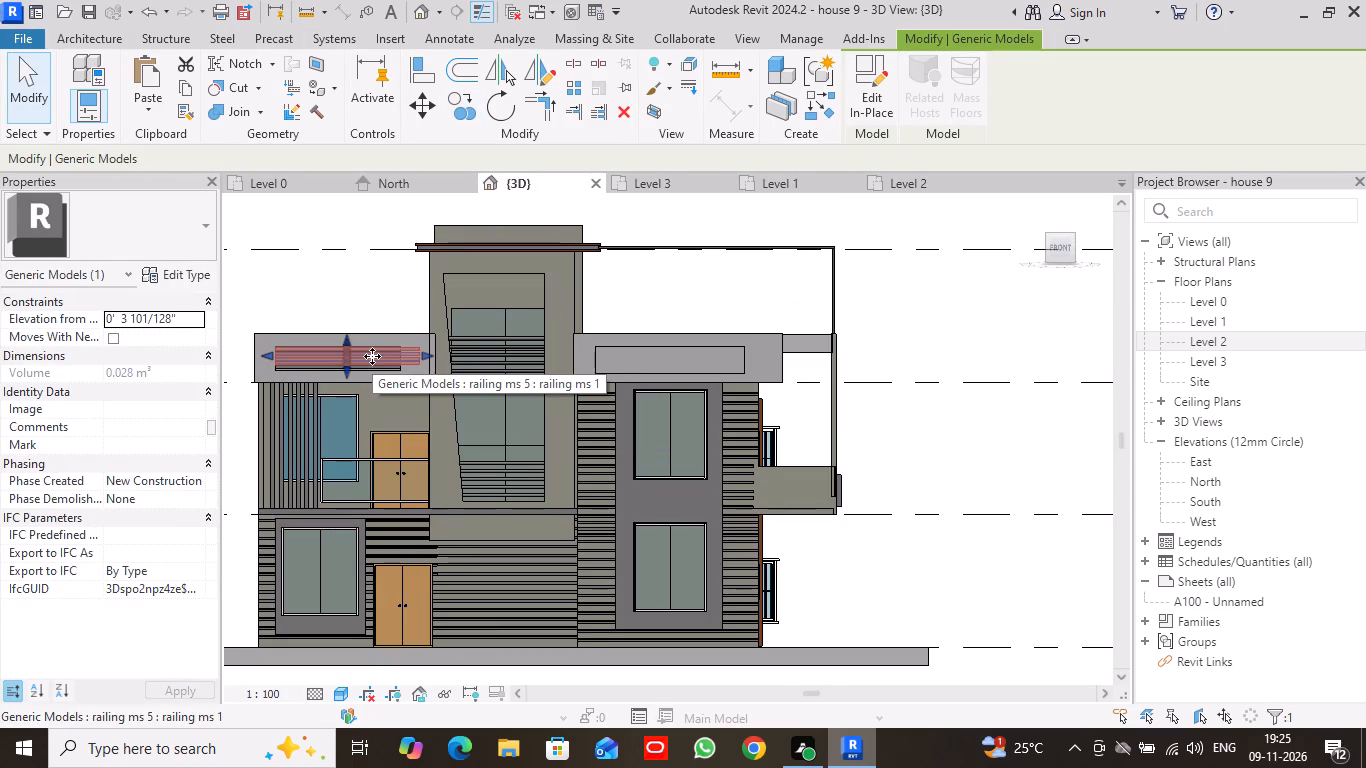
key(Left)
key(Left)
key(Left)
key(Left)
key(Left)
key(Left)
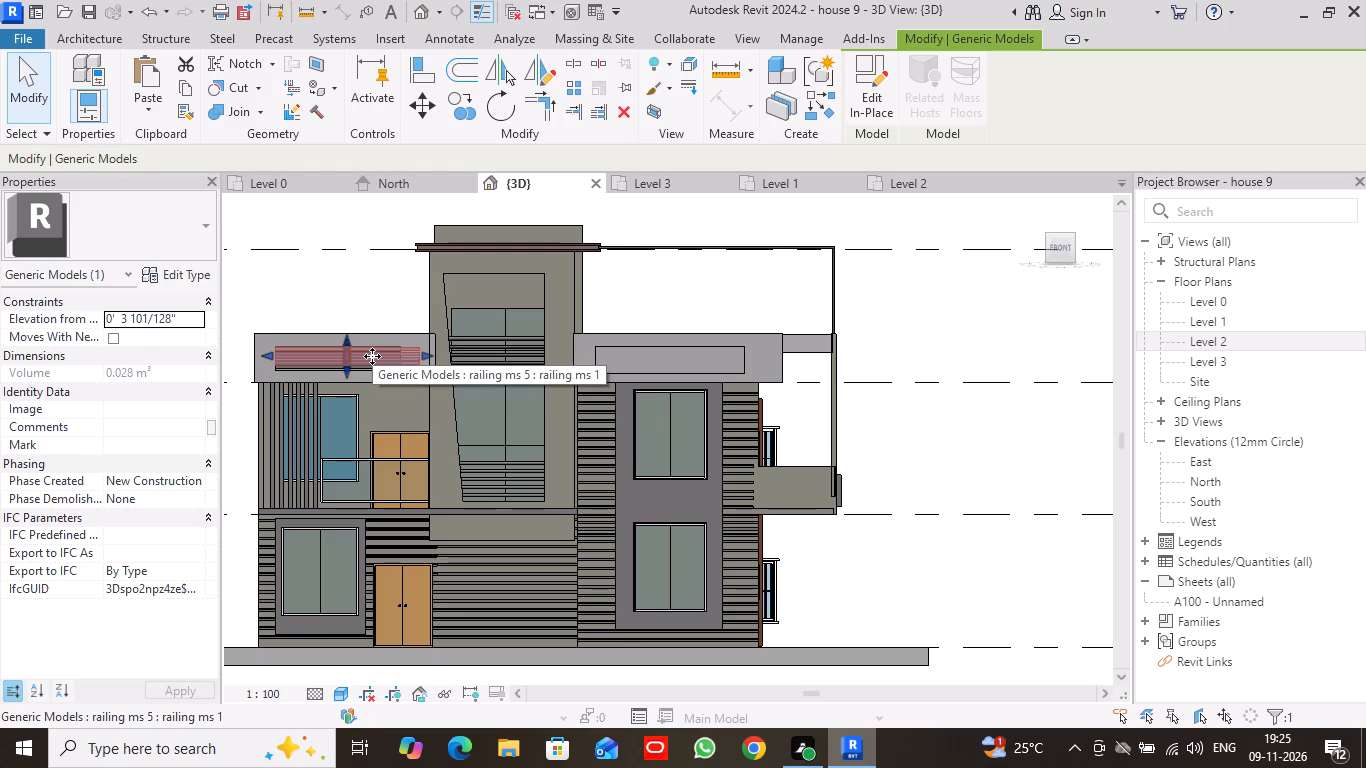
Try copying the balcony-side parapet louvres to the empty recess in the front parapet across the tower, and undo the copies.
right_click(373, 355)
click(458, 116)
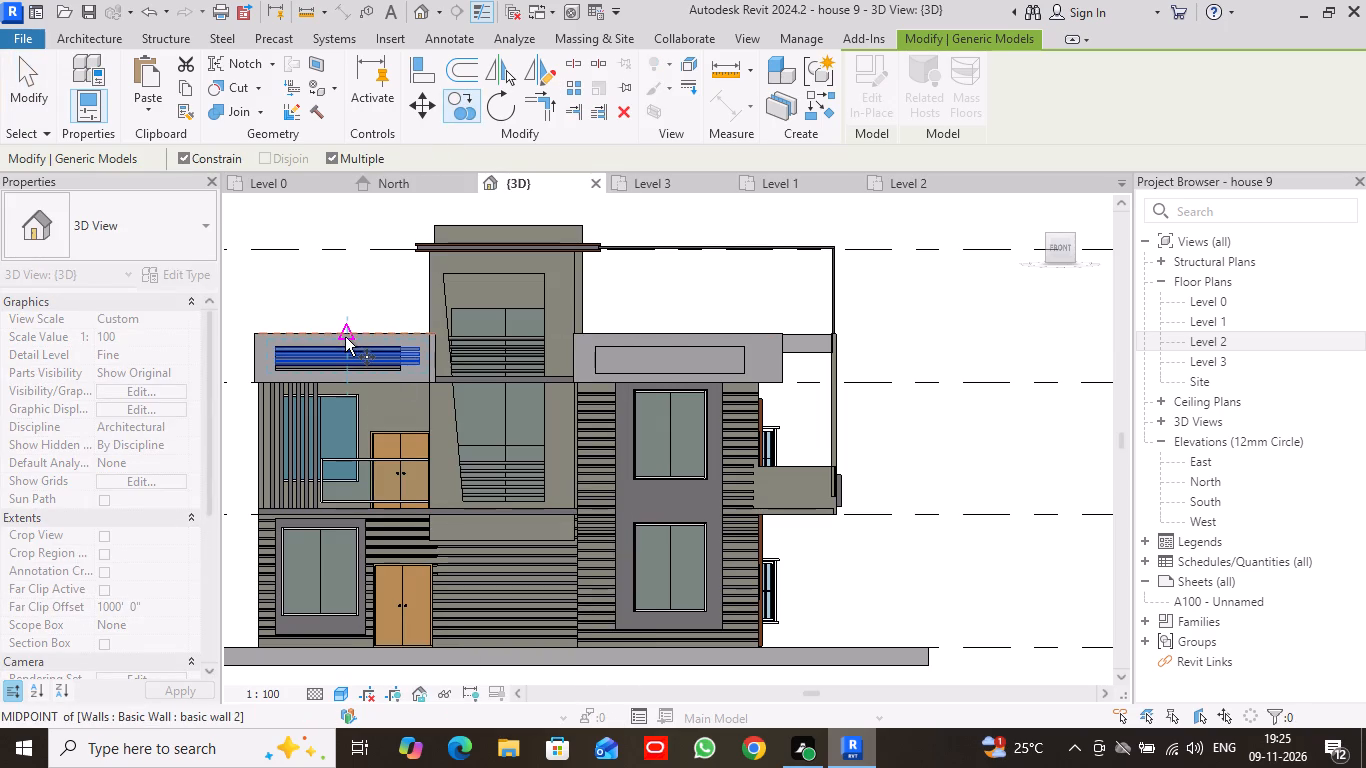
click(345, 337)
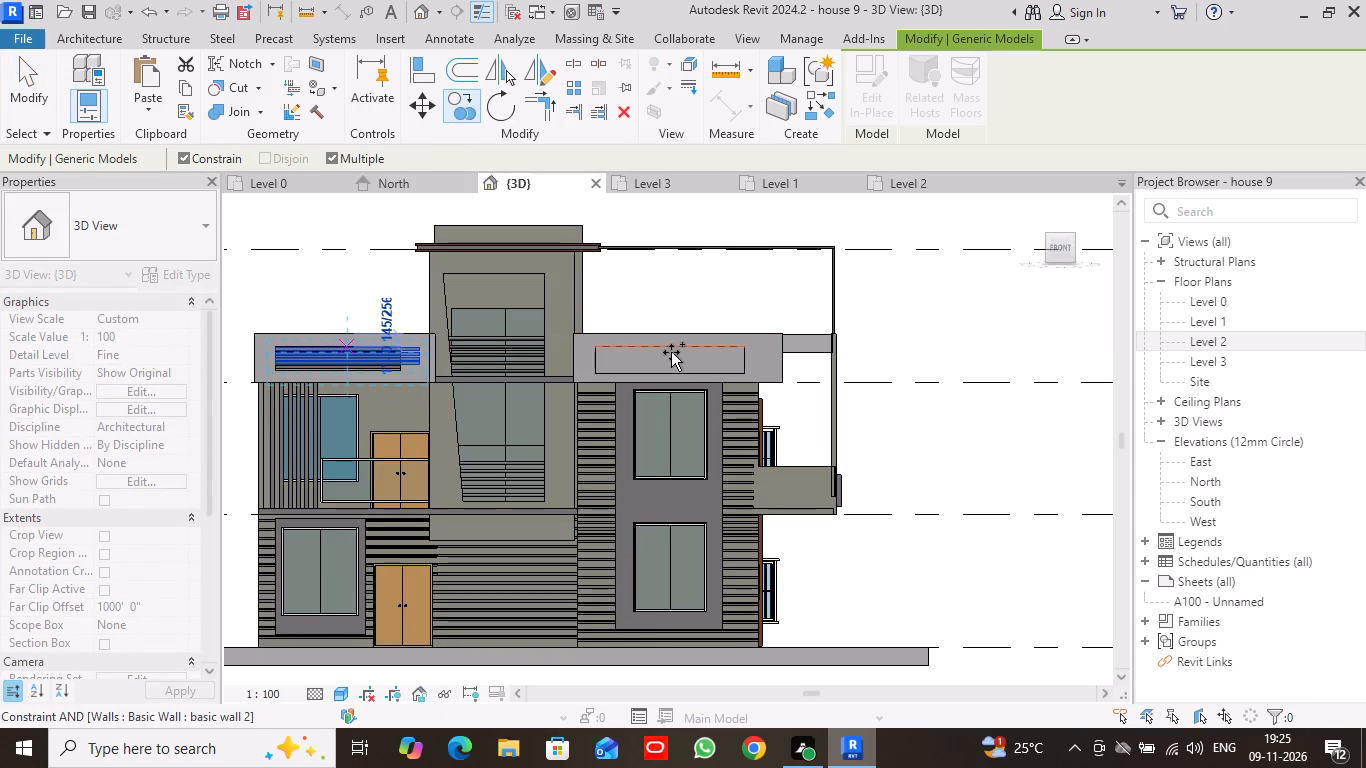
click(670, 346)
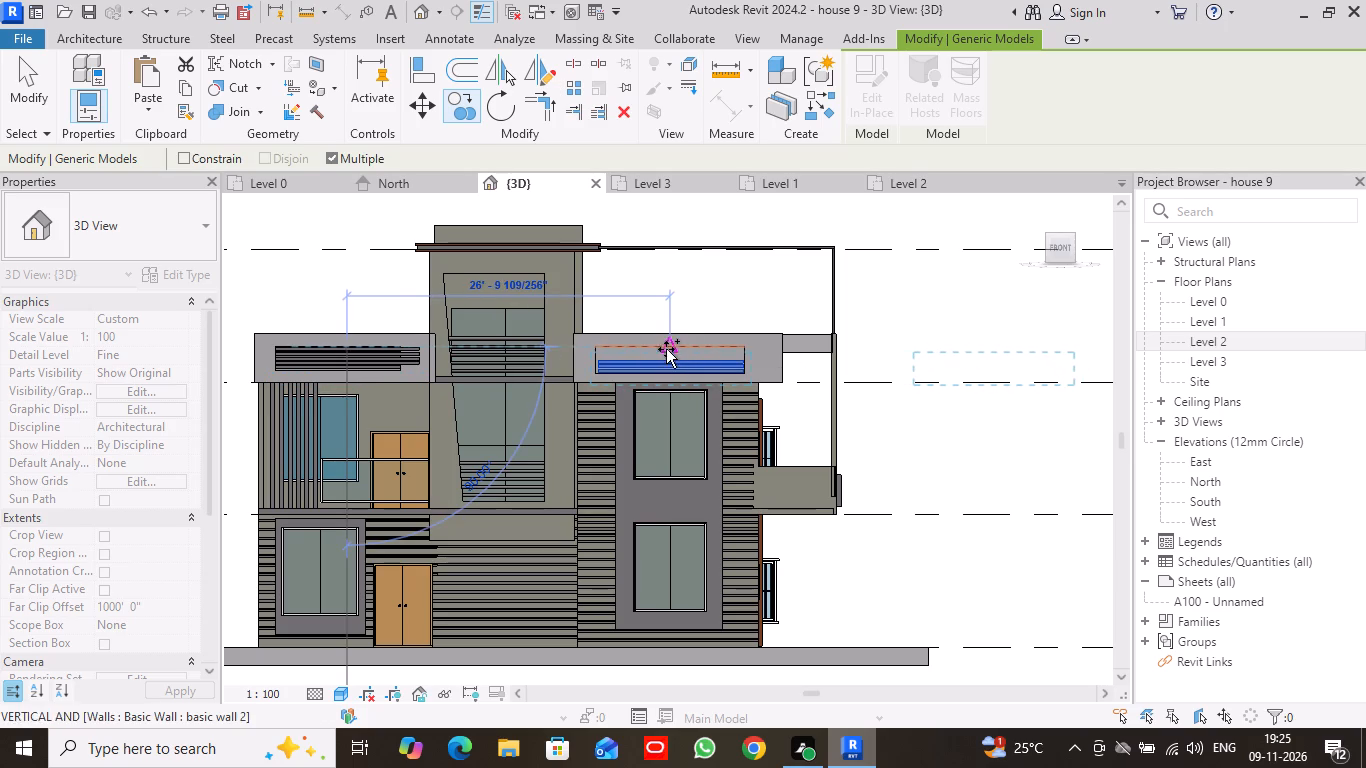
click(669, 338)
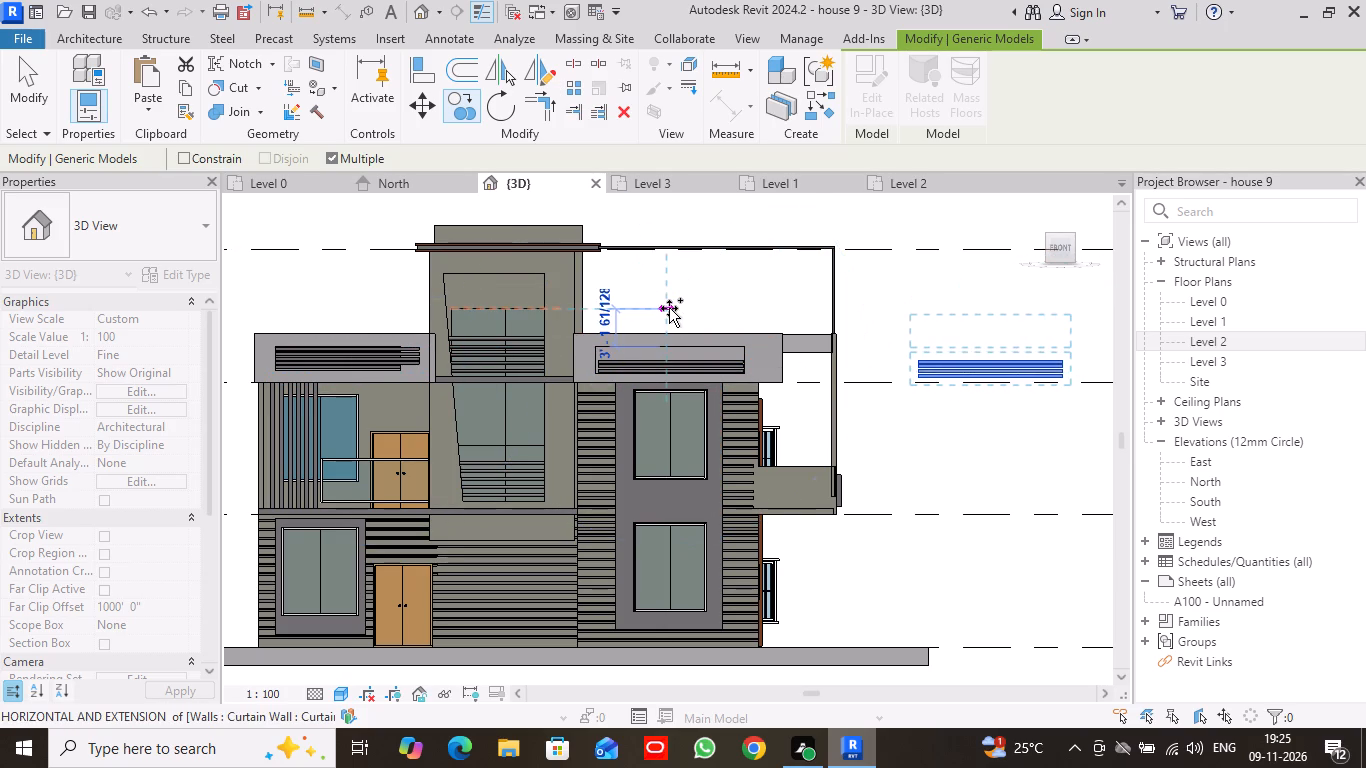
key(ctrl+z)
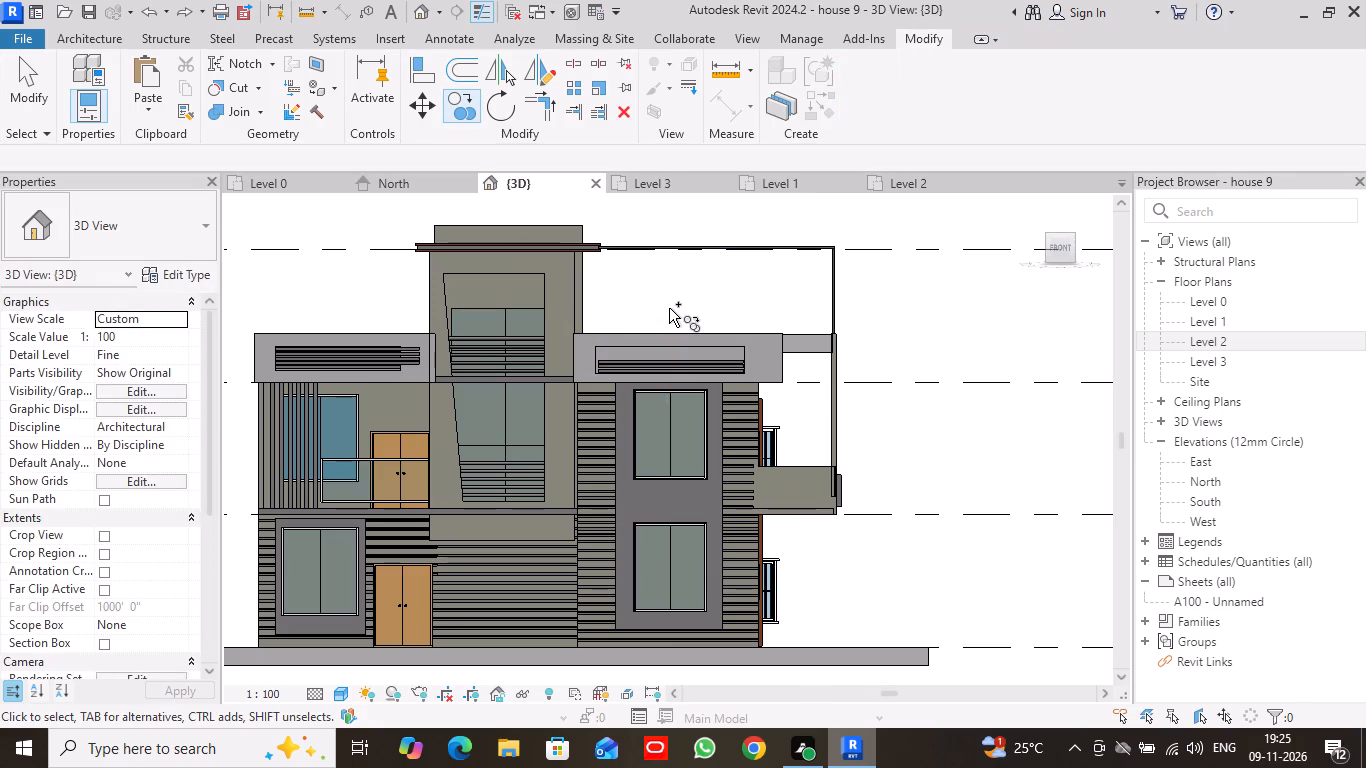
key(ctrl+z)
Copy the balcony-side parapet louvres into the empty recess of the front parapet on the other side of the tower.
click(354, 352)
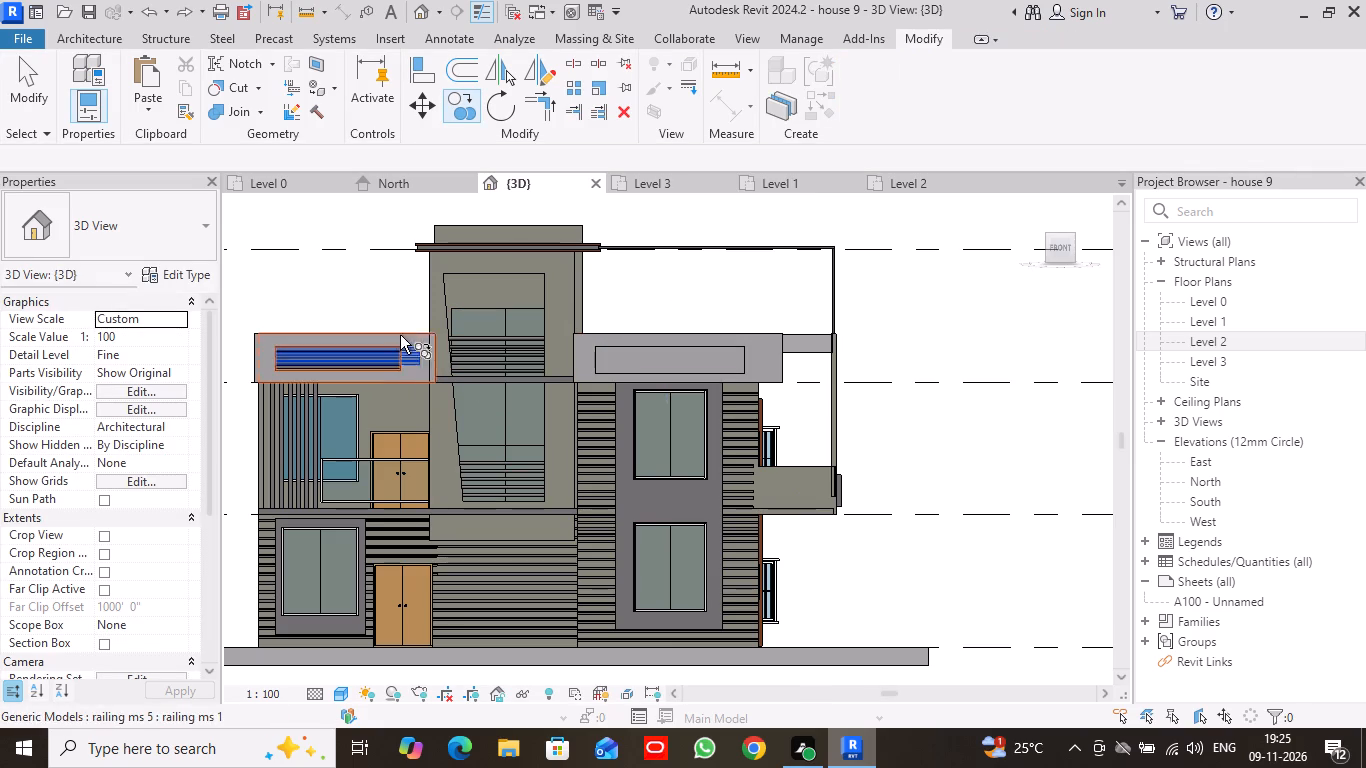
click(463, 99)
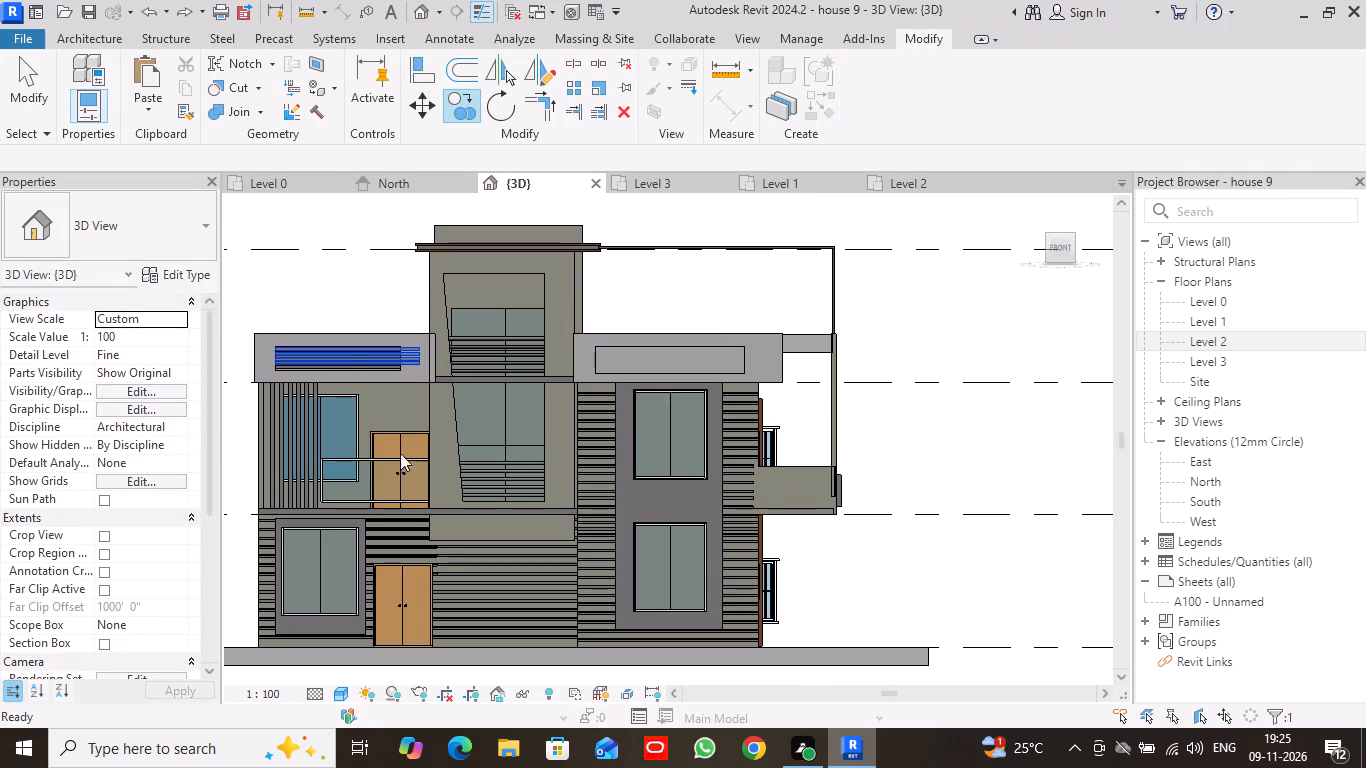
click(348, 338)
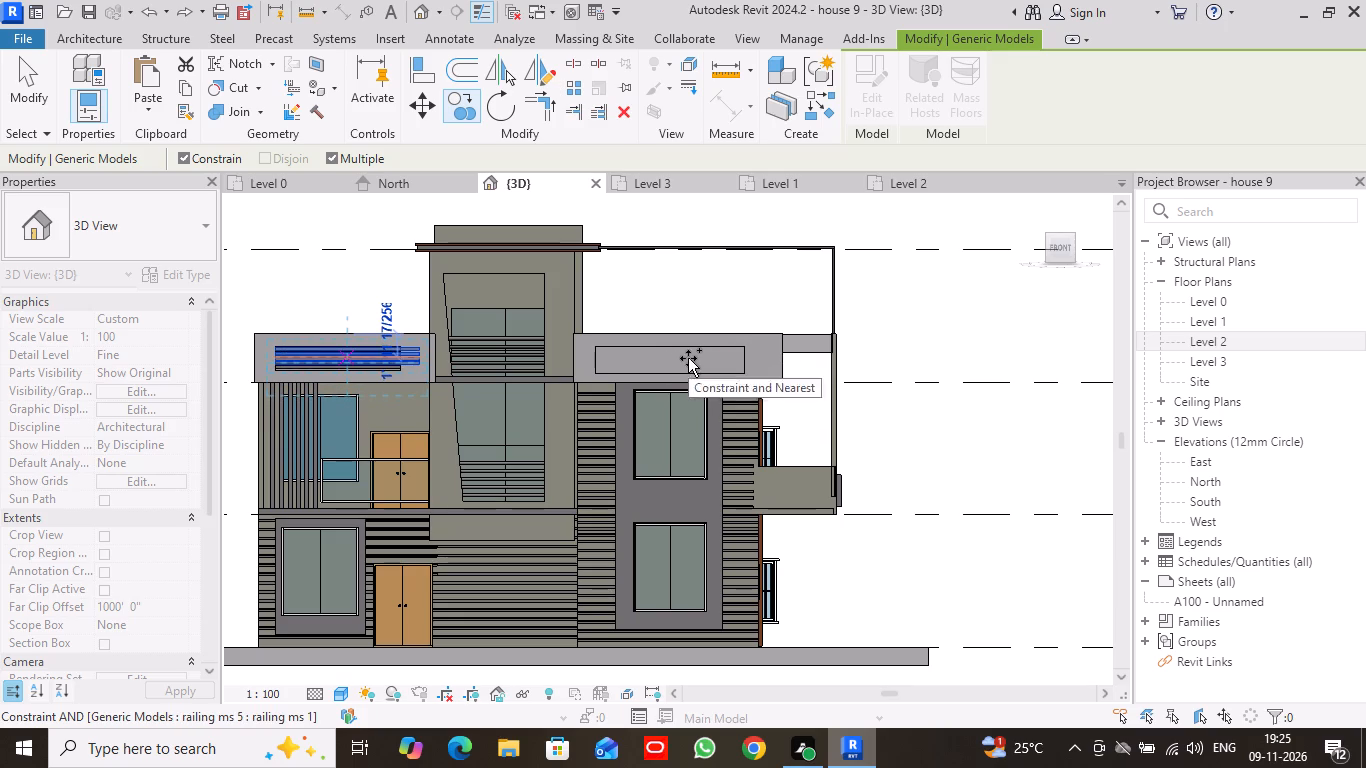
click(660, 343)
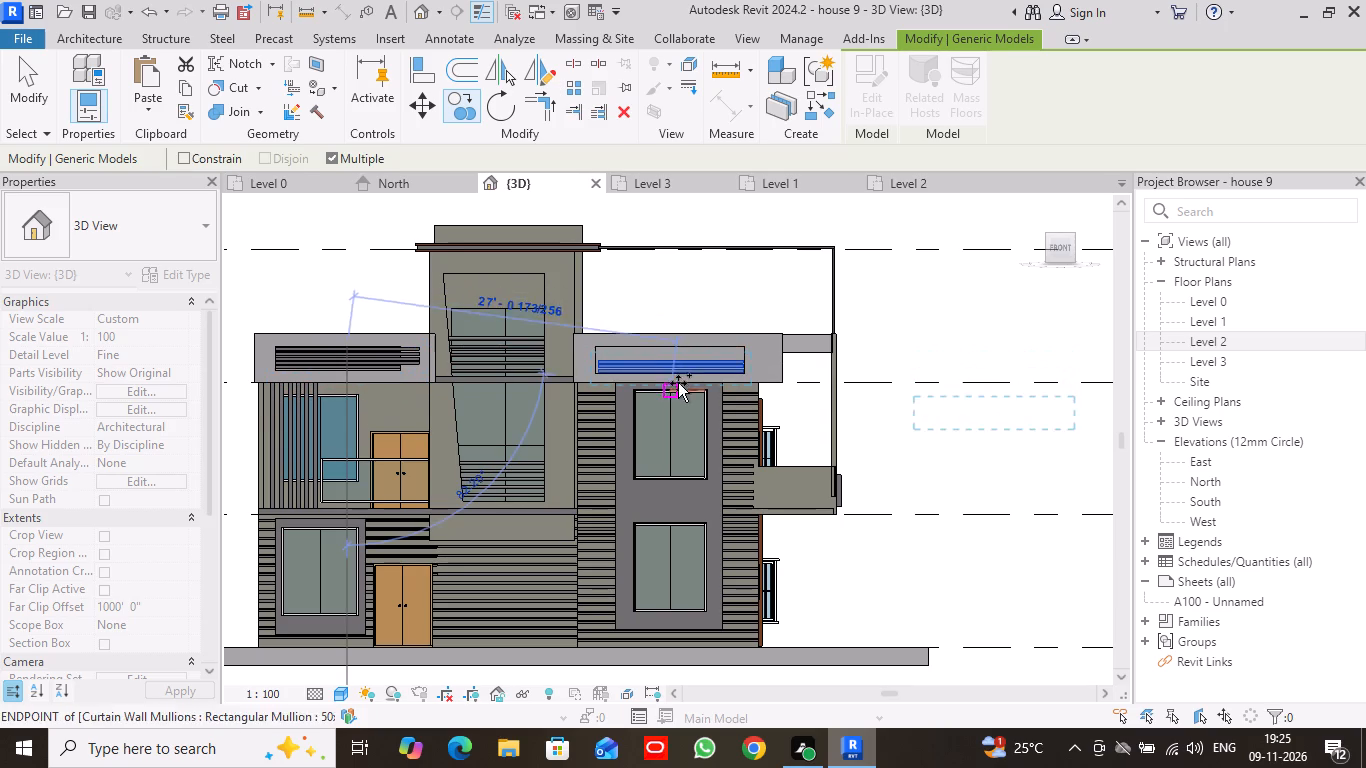
key(Escape)
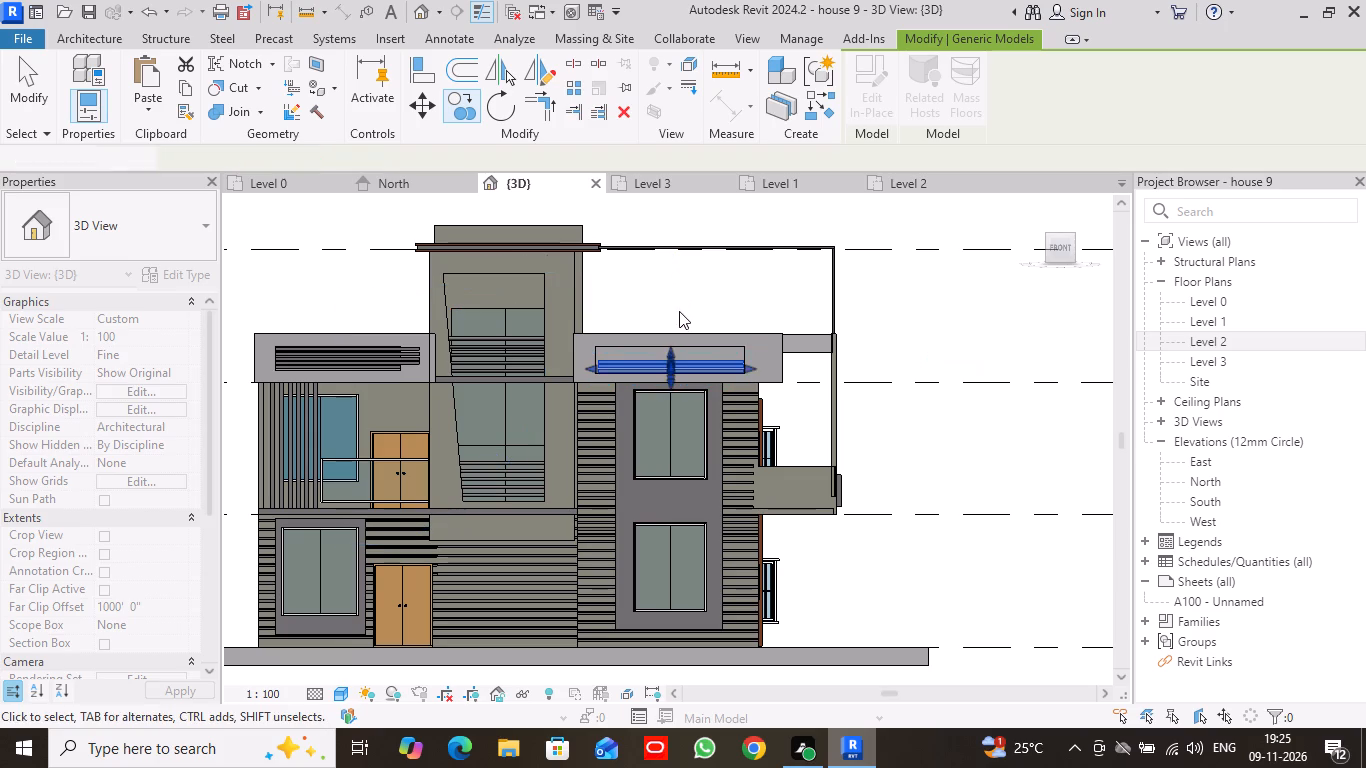
Nudge the copied louvres upward by about 8 inches to fit the front parapet's recess.
click(686, 365)
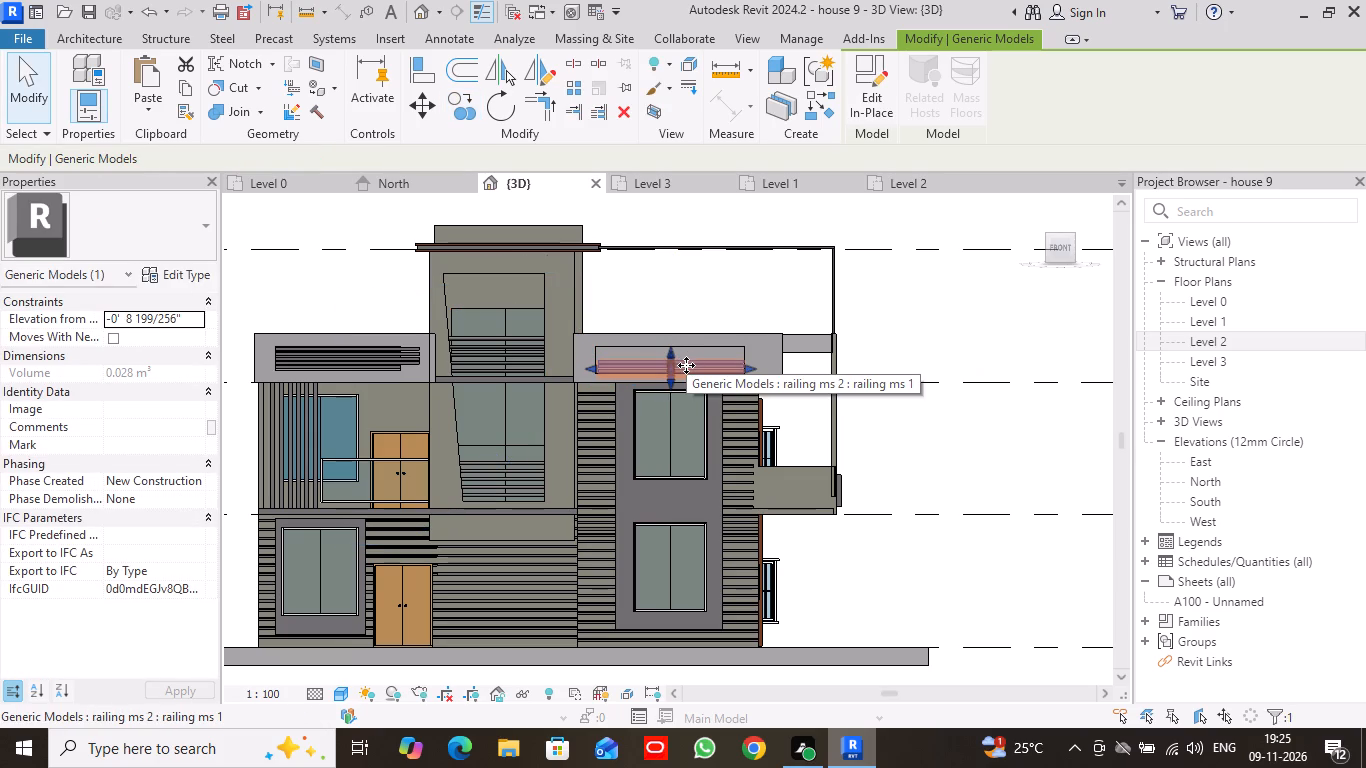
key(Up)
key(Up)
key(Up)
key(Down)
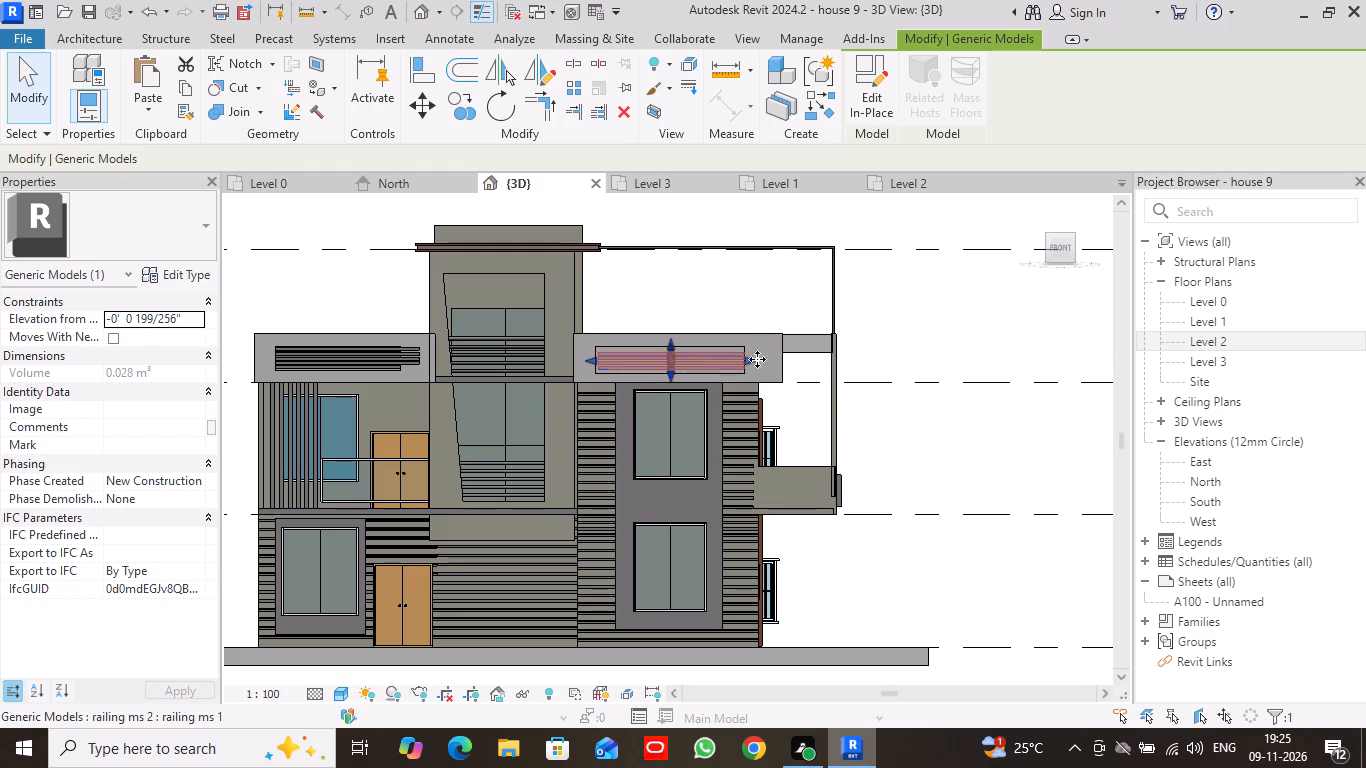
click(22, 71)
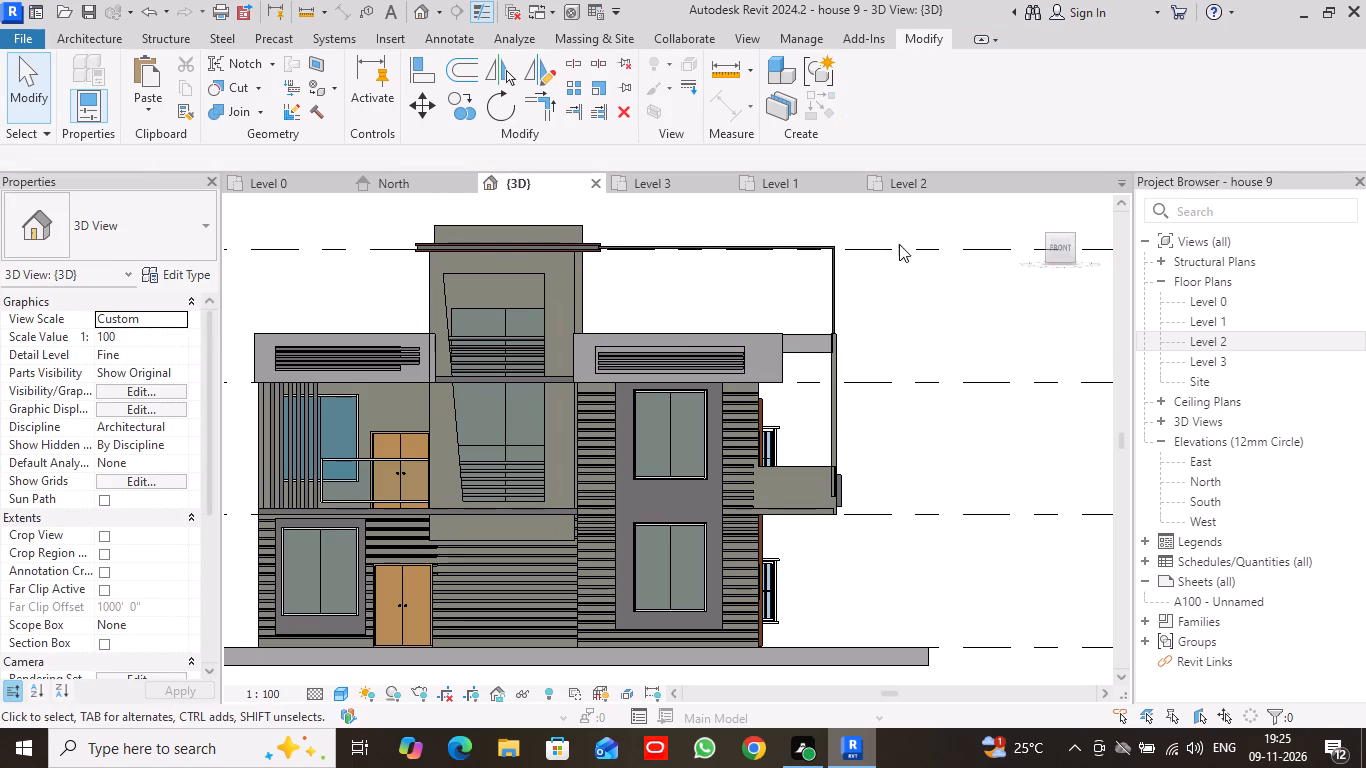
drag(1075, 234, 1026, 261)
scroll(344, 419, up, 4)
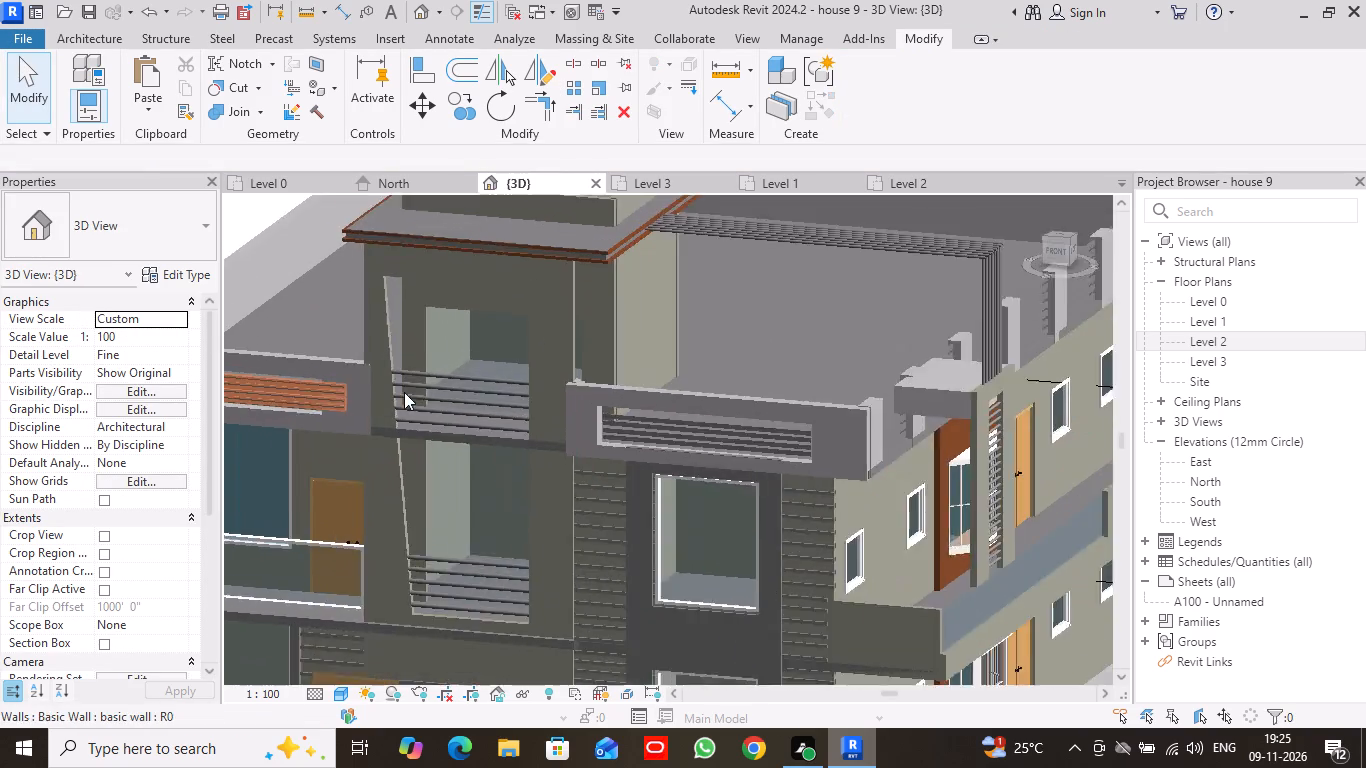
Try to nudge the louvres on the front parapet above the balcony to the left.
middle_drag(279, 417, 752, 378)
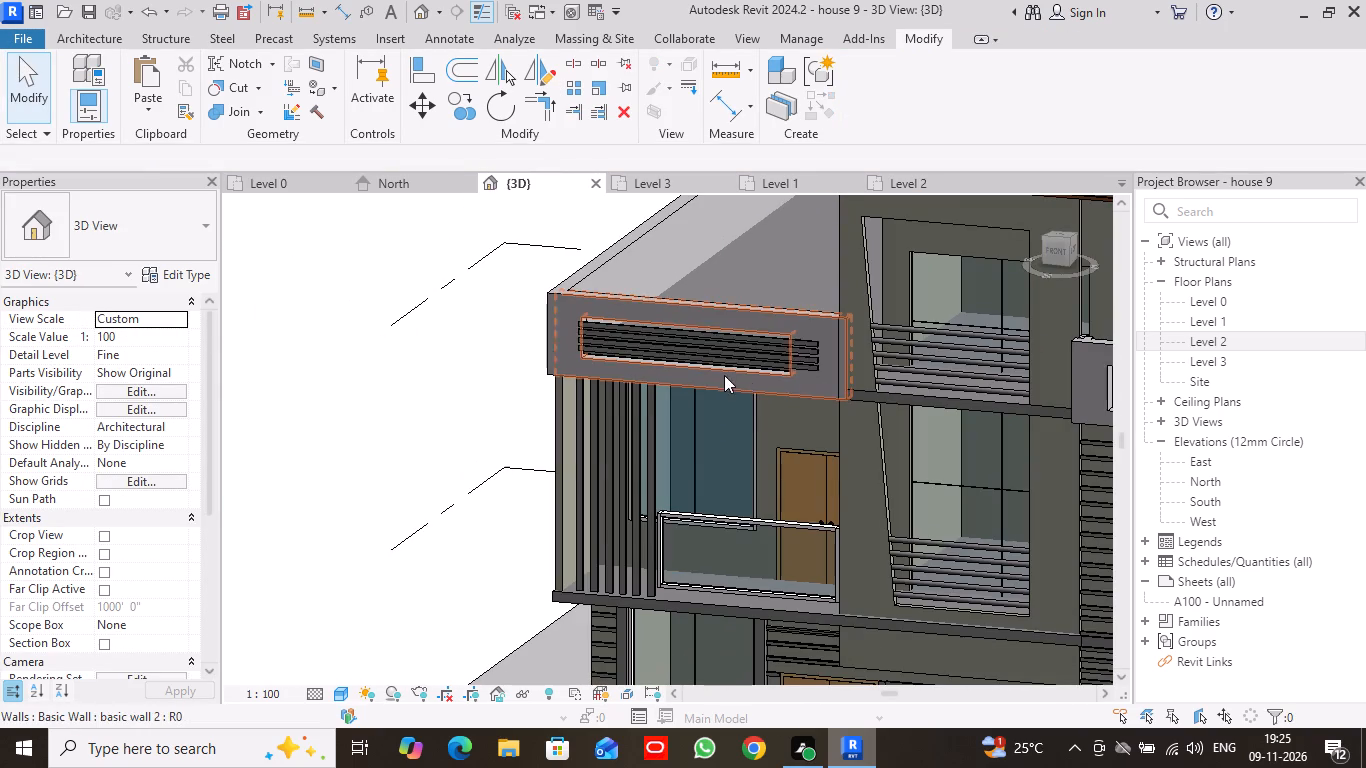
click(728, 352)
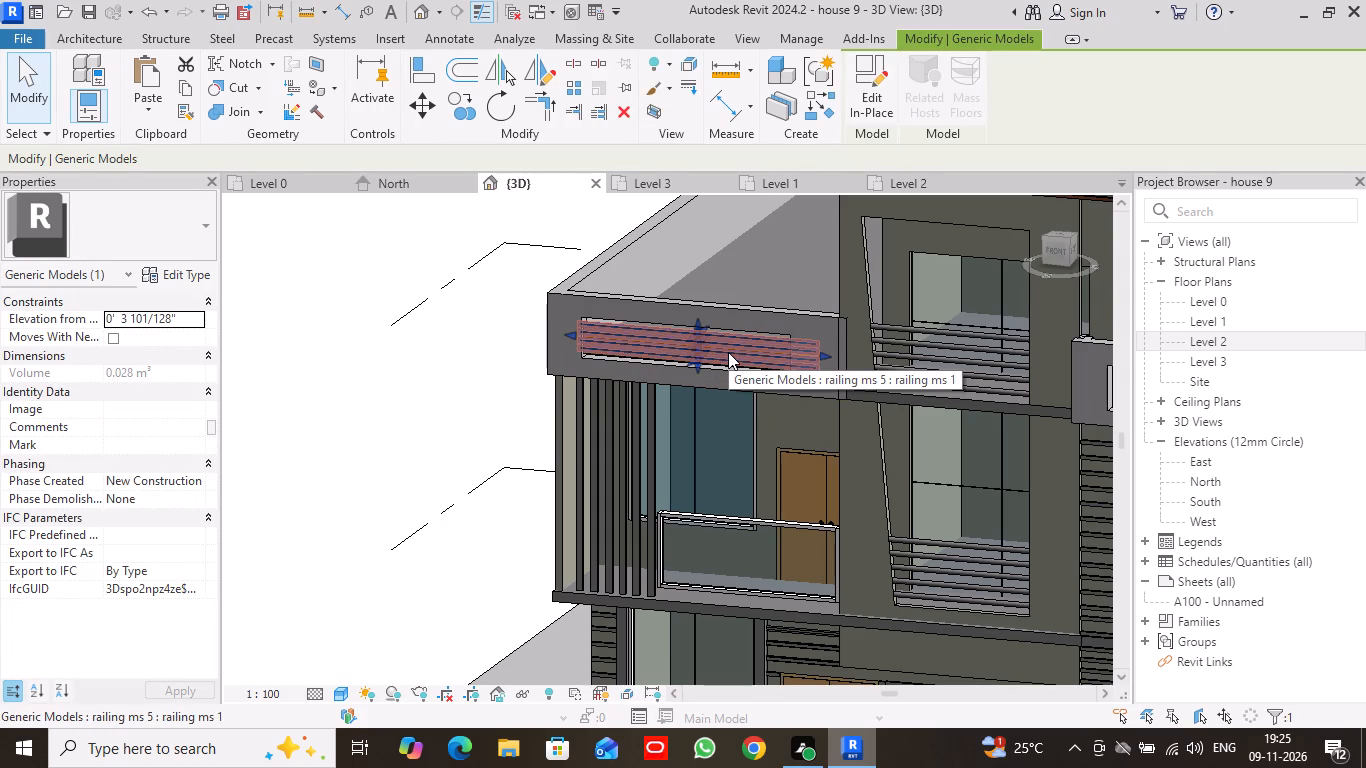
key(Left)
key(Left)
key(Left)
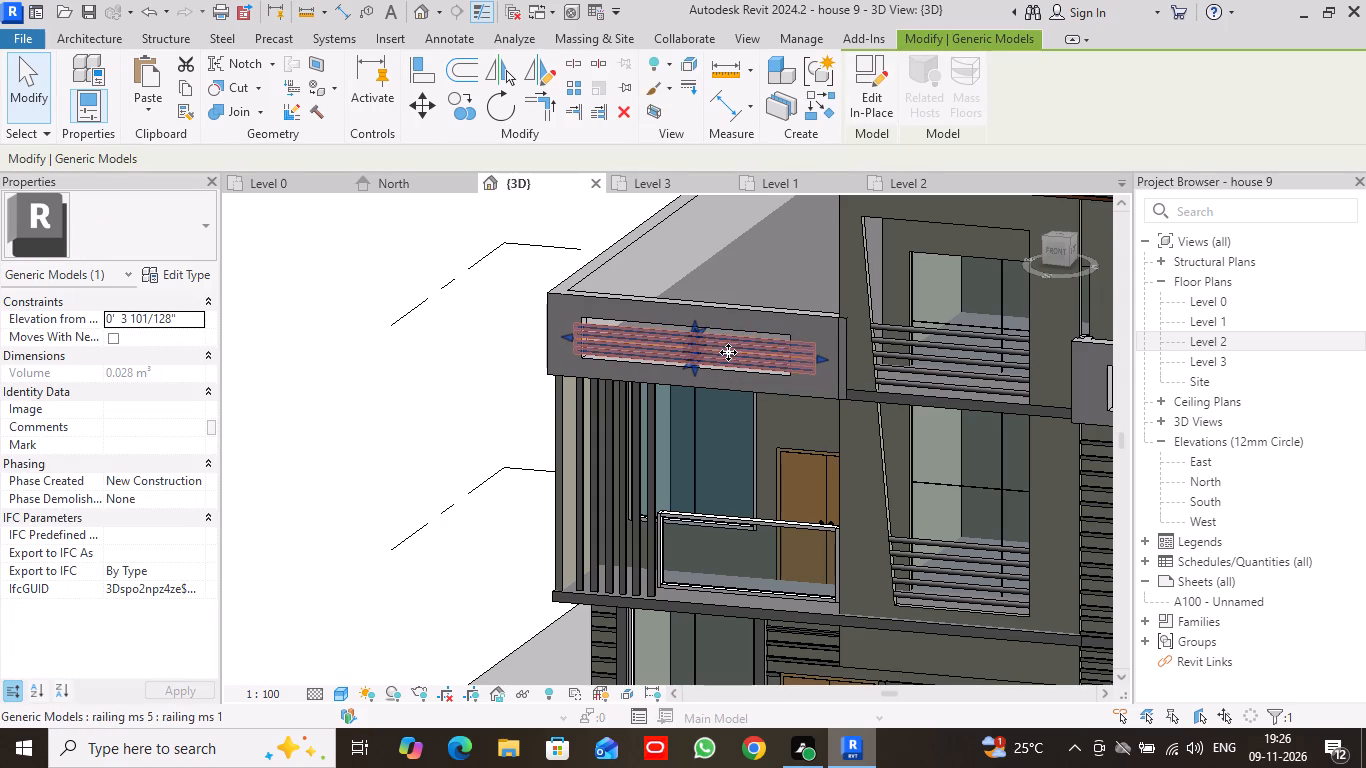
Delete the surplus louvre set standing in front of the recess of the front parapet above the balcony.
click(1060, 233)
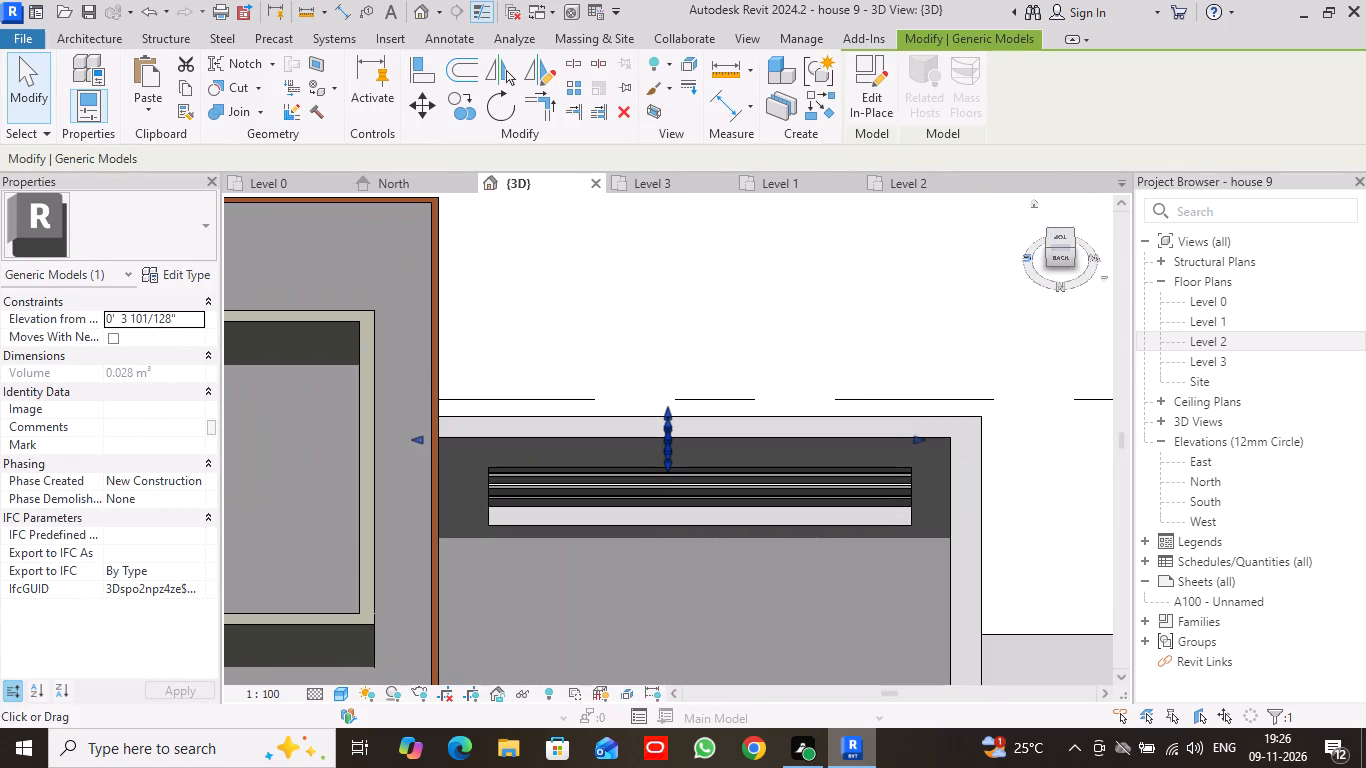
click(812, 188)
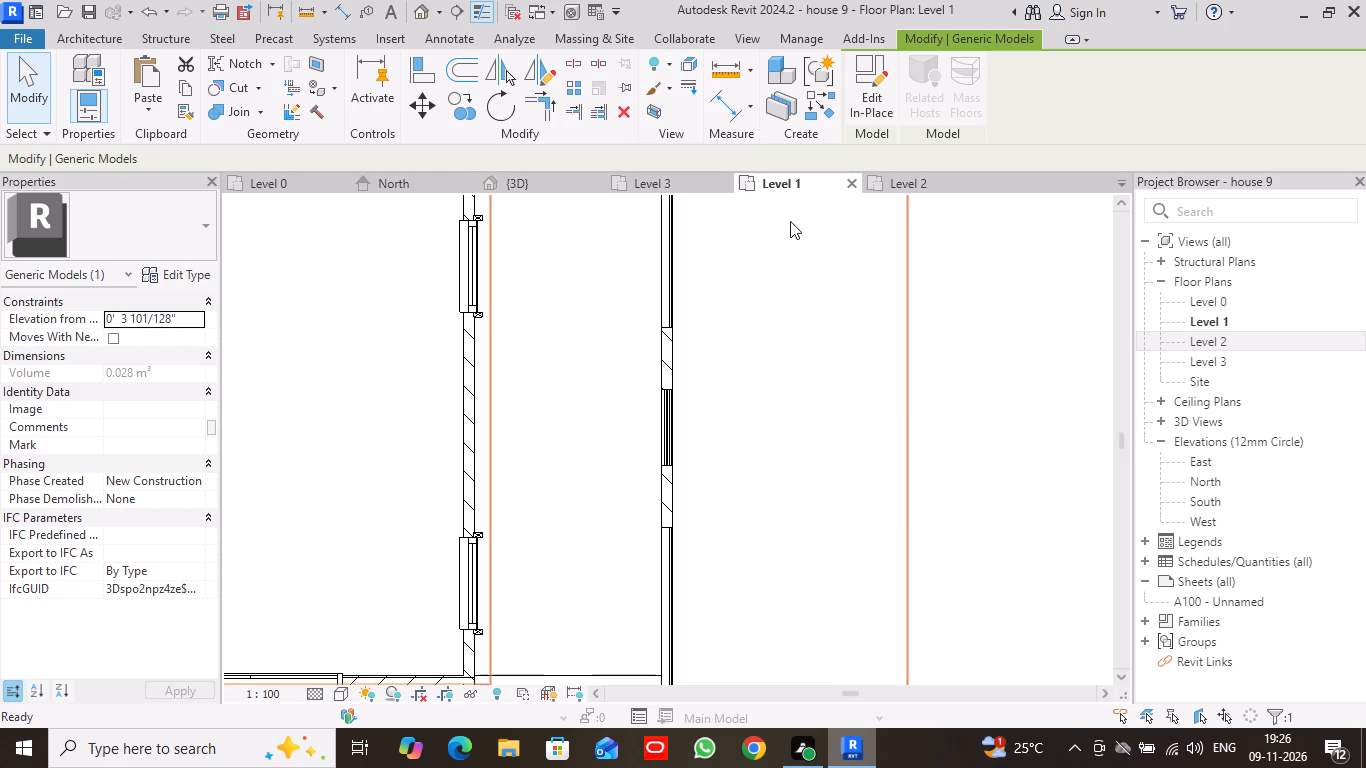
scroll(752, 307, down, 3)
click(508, 185)
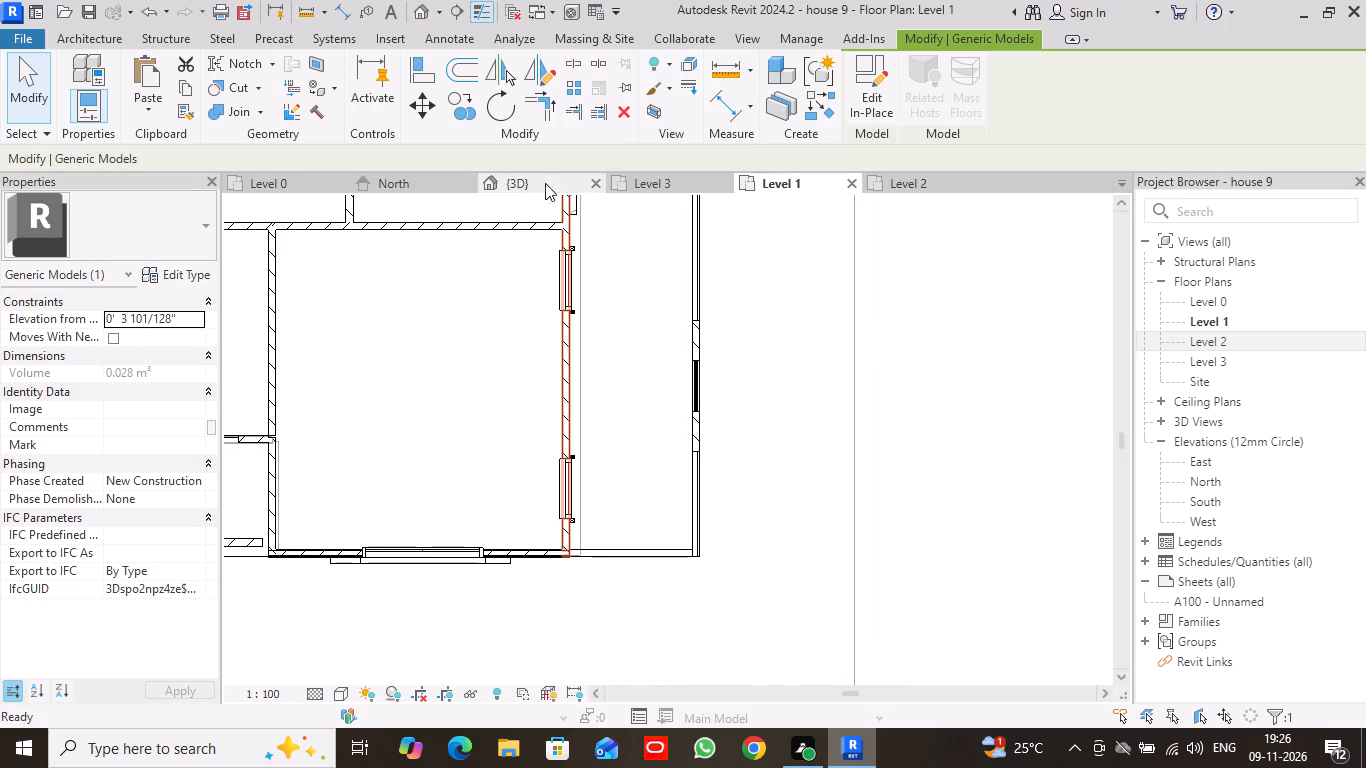
click(1059, 260)
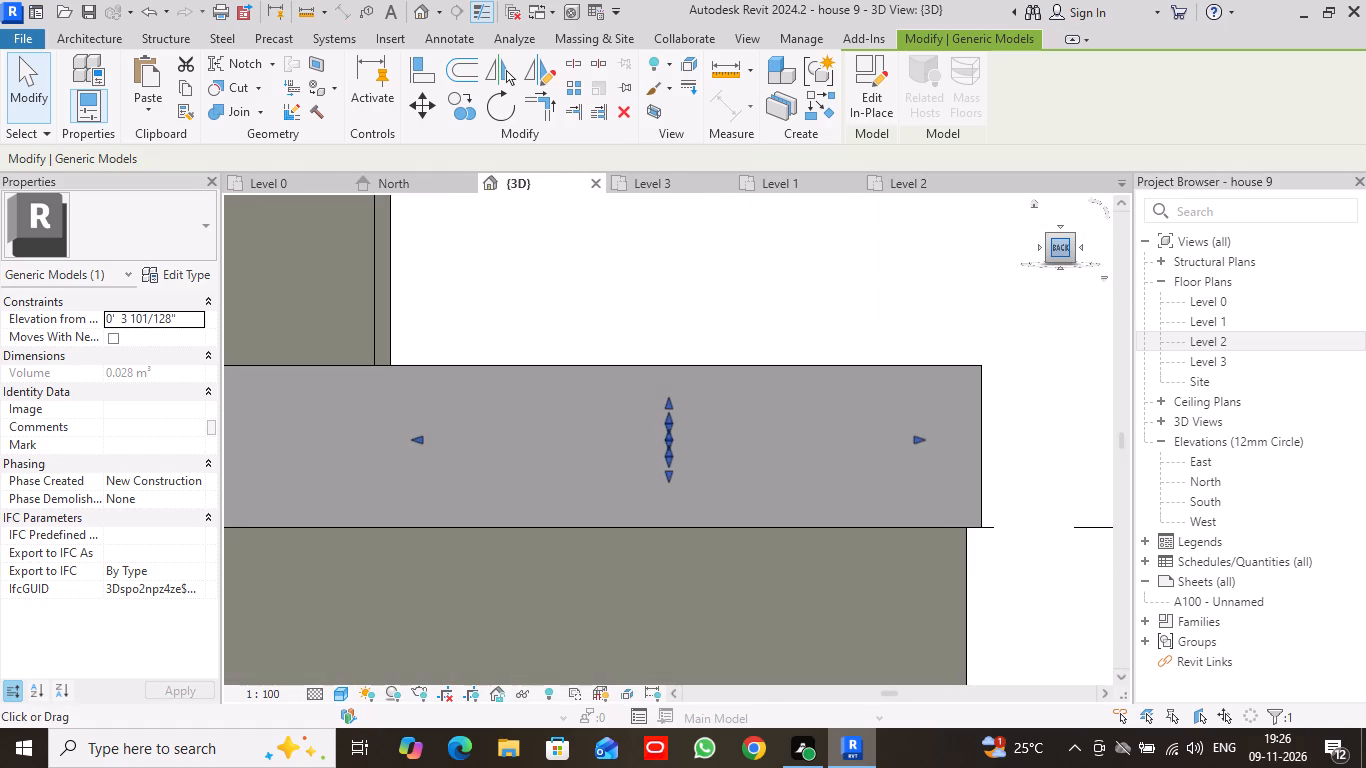
drag(1072, 236, 1055, 246)
drag(1055, 246, 755, 314)
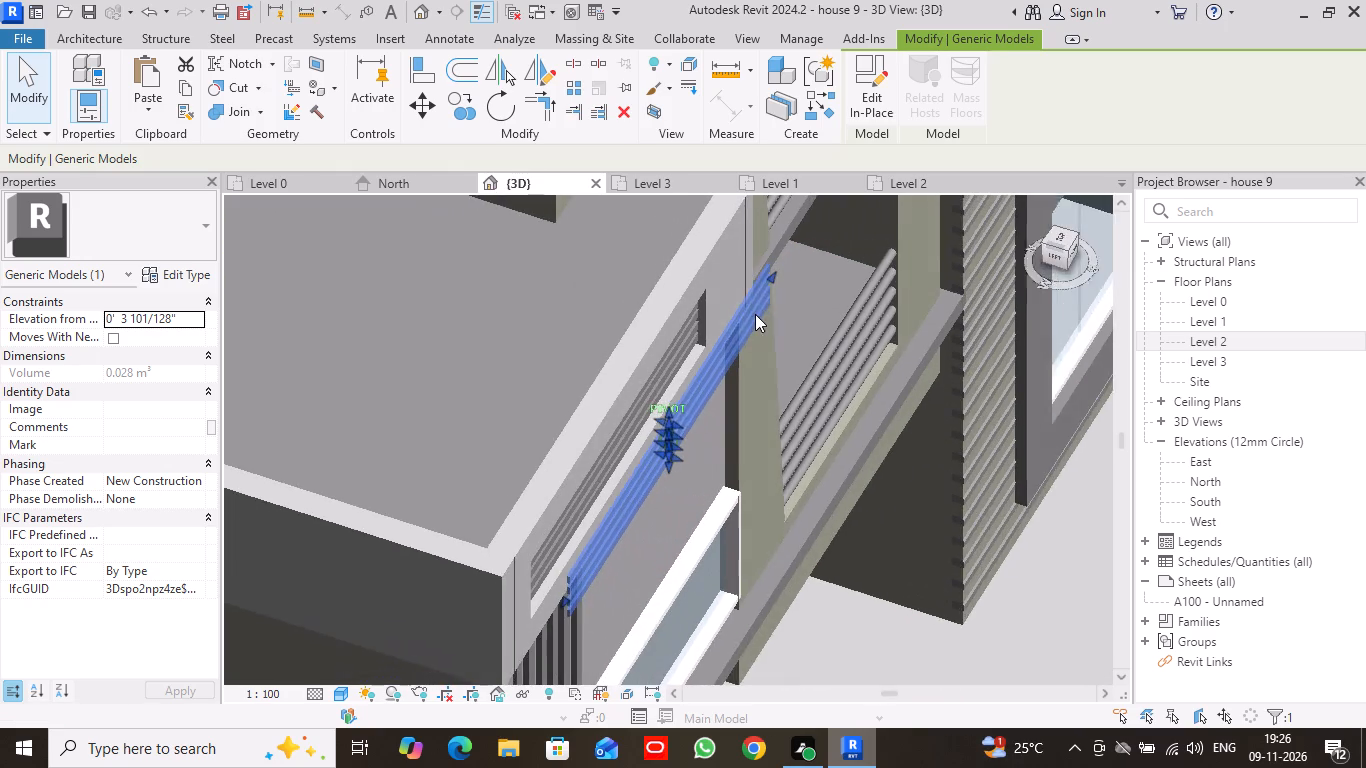
drag(755, 314, 725, 309)
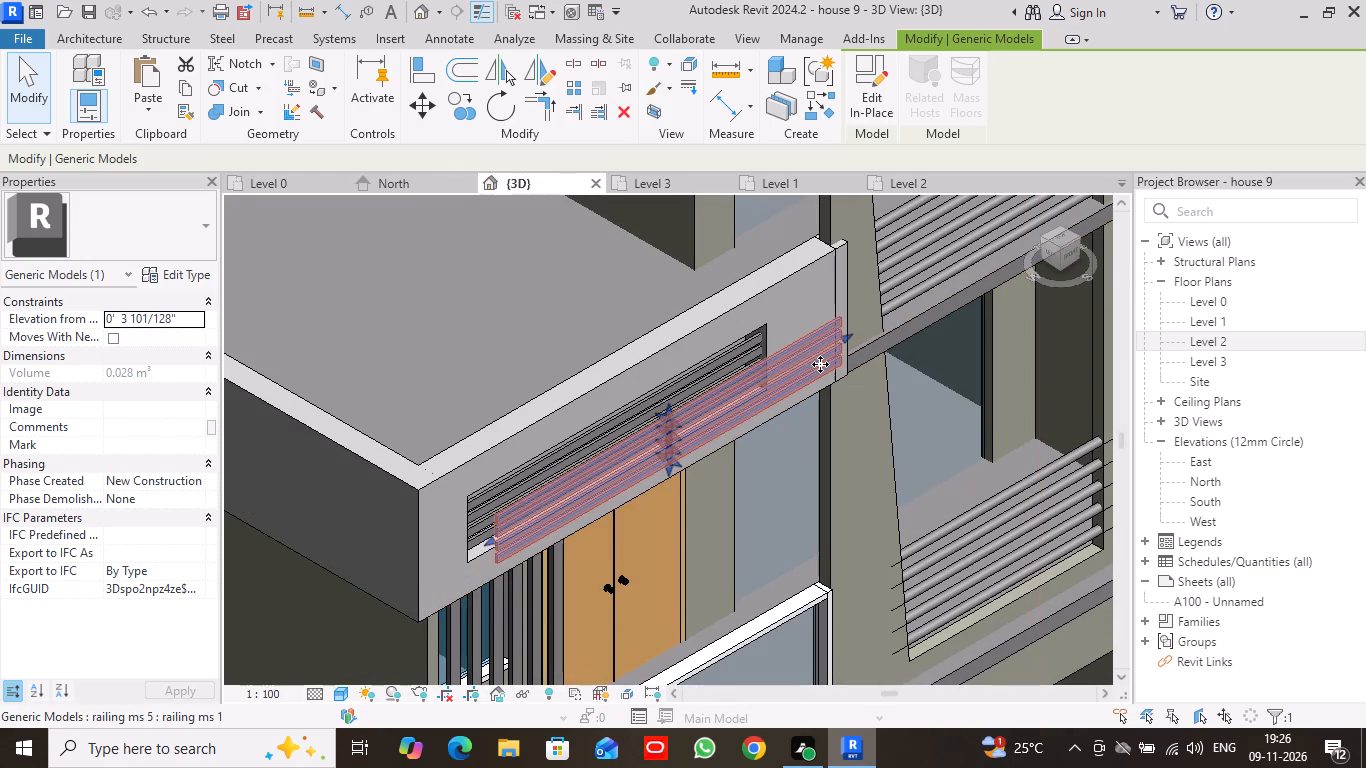
key(Delete)
Examine the louvres in both front parapet recesses and the overall front and side facades in 3D.
scroll(827, 359, down, 4)
scroll(984, 261, down, 2)
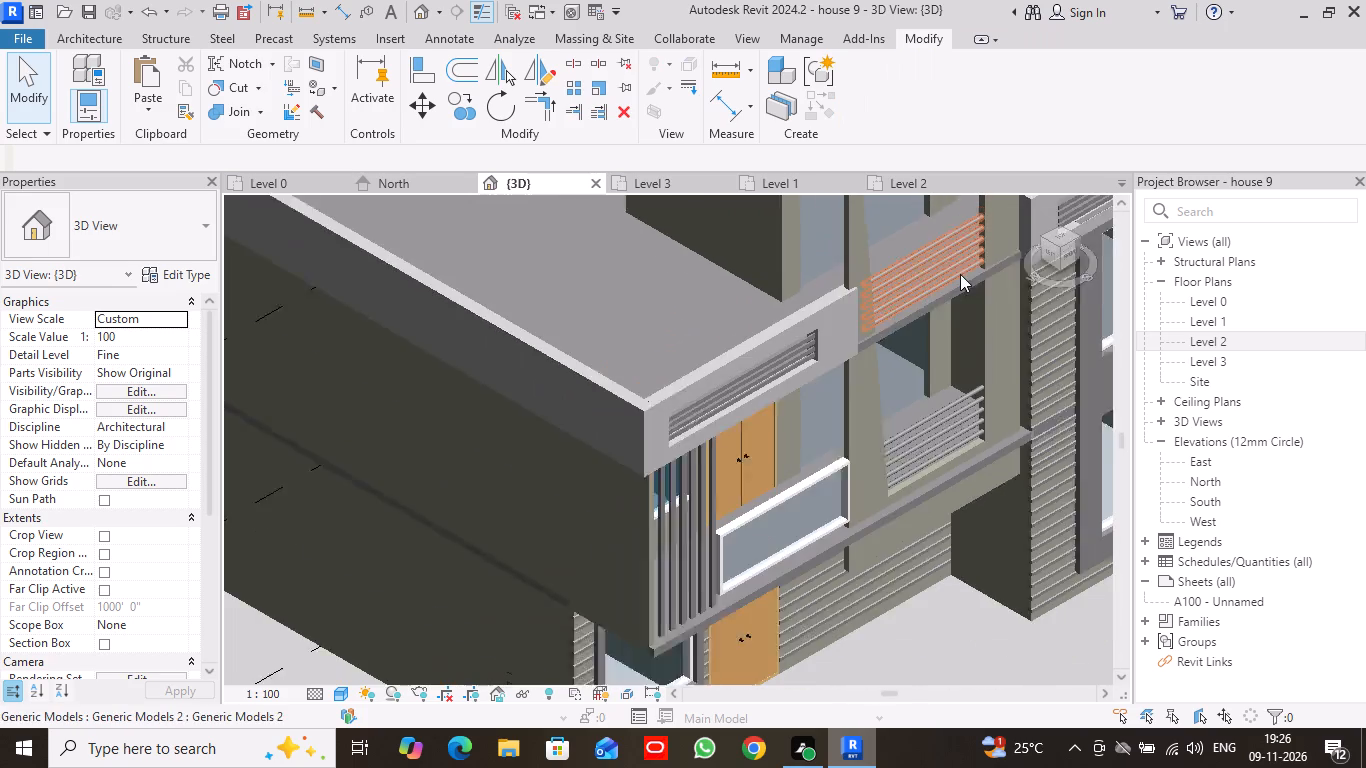
drag(1059, 250, 1022, 263)
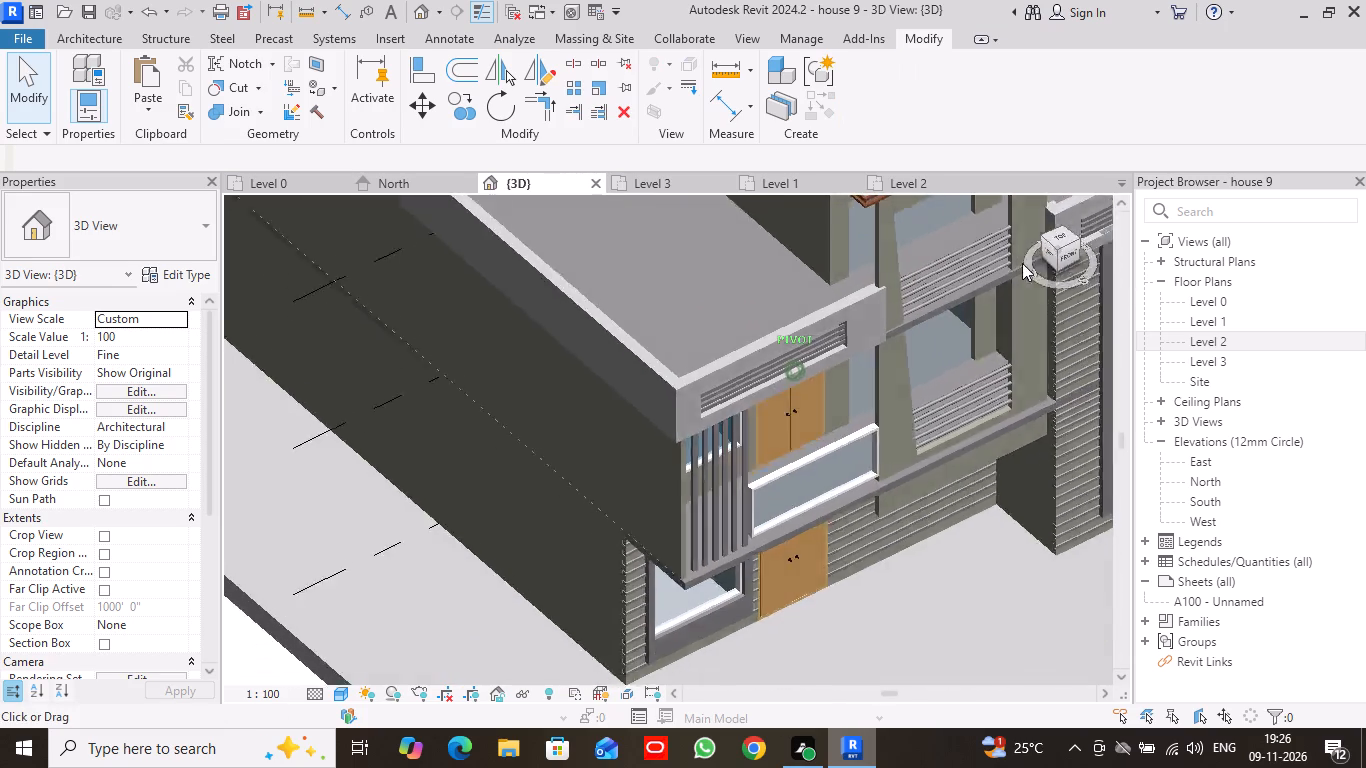
drag(1022, 263, 745, 236)
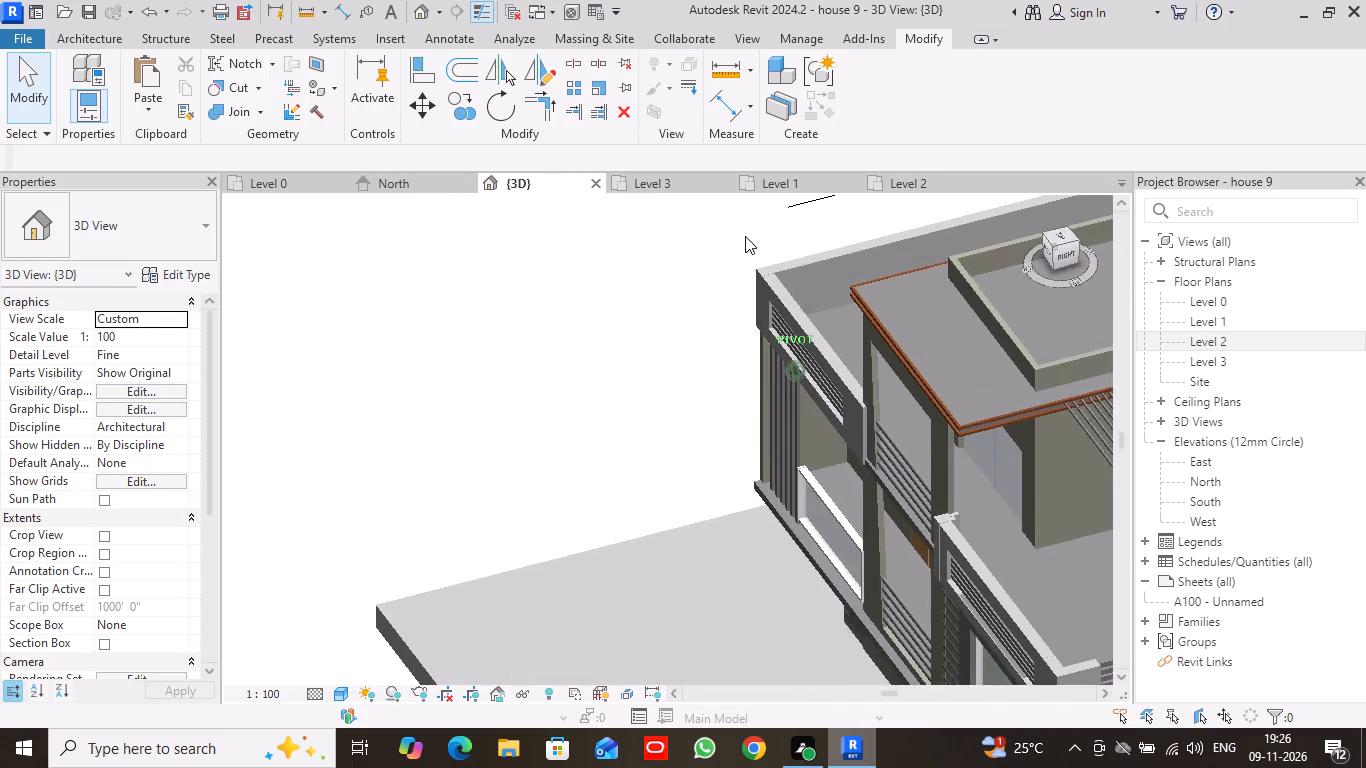
drag(745, 236, 868, 248)
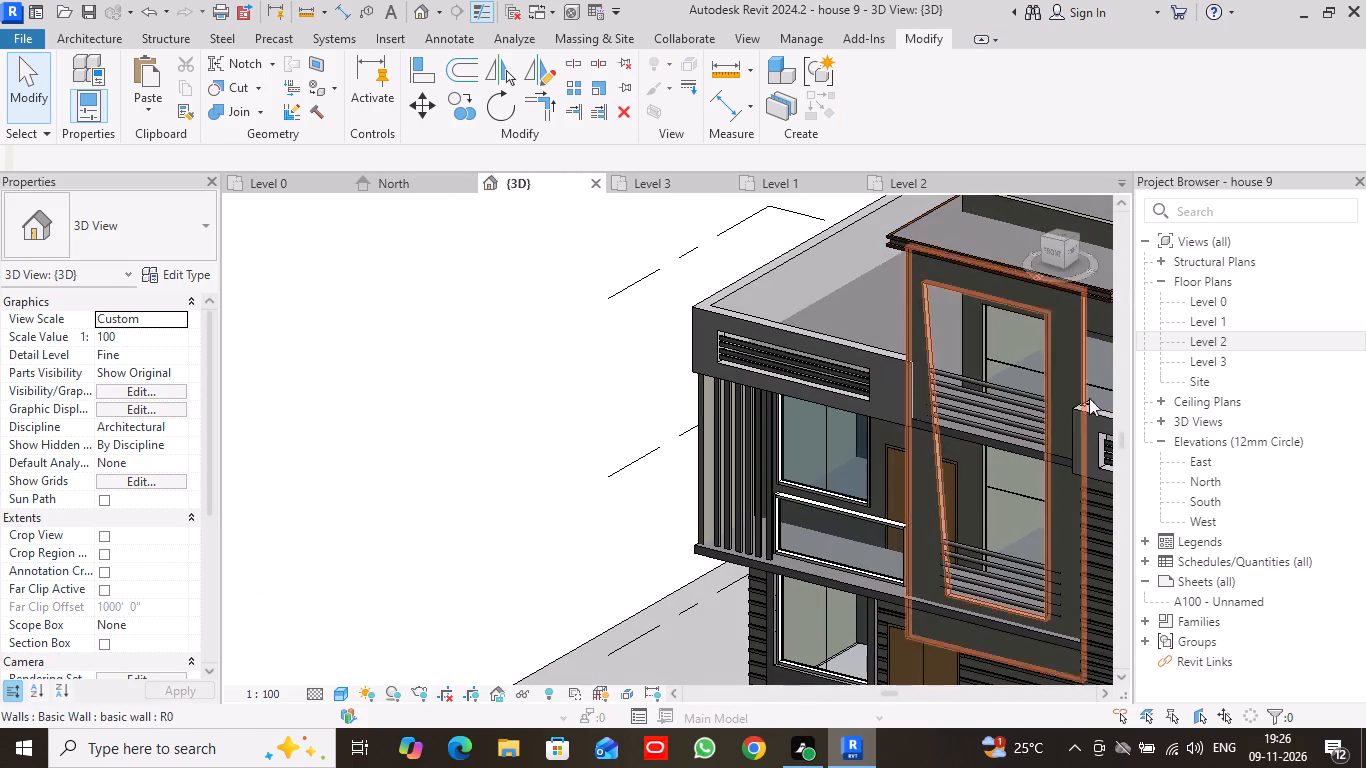
scroll(1084, 414, down, 3)
middle_drag(986, 412, 584, 243)
scroll(597, 249, down, 1)
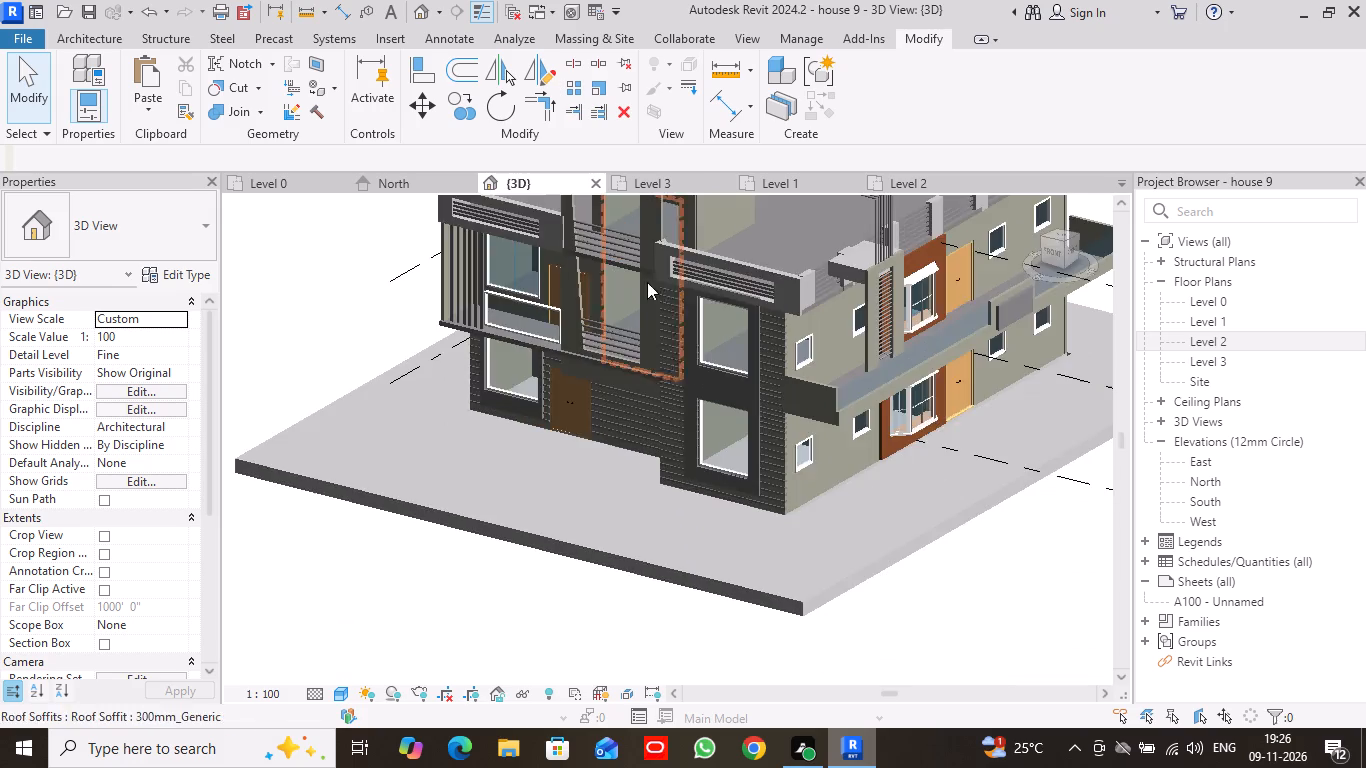
middle_drag(777, 226, 778, 340)
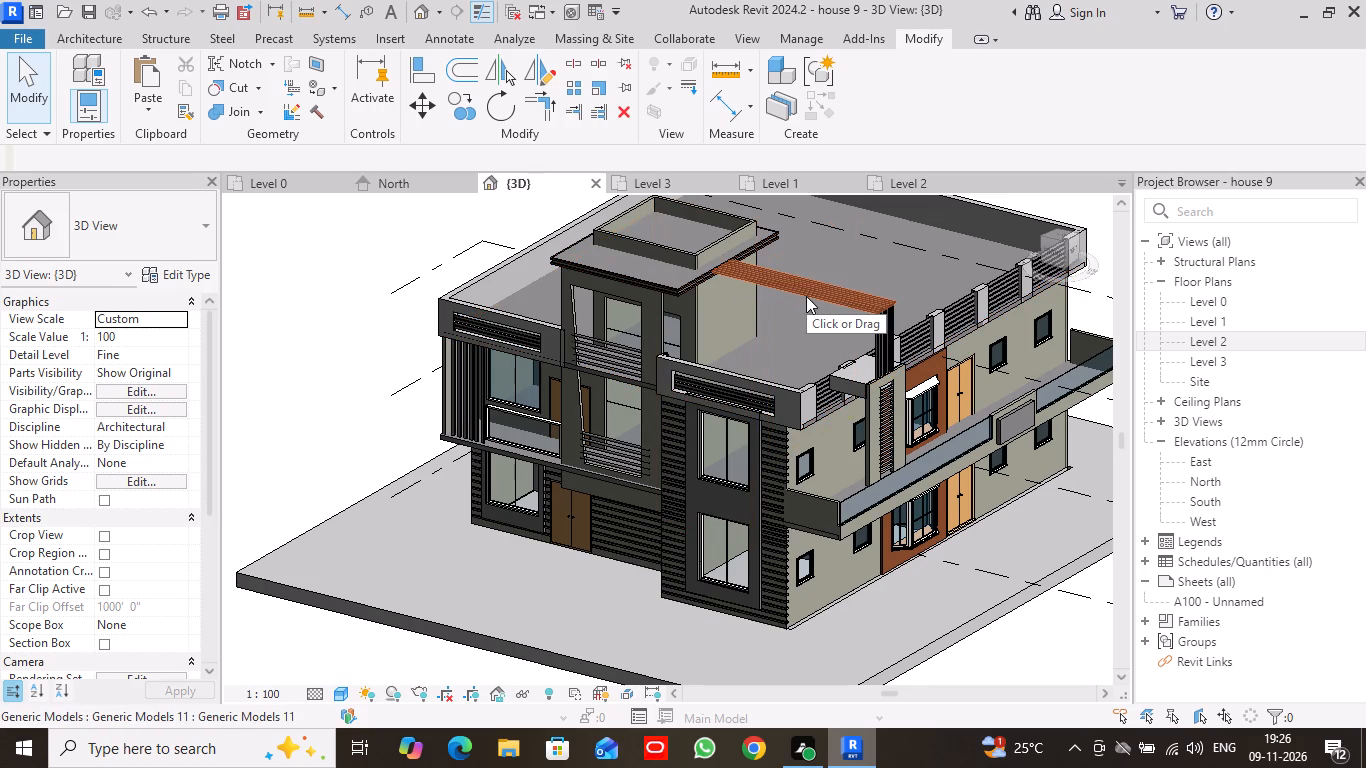
scroll(806, 296, up, 1)
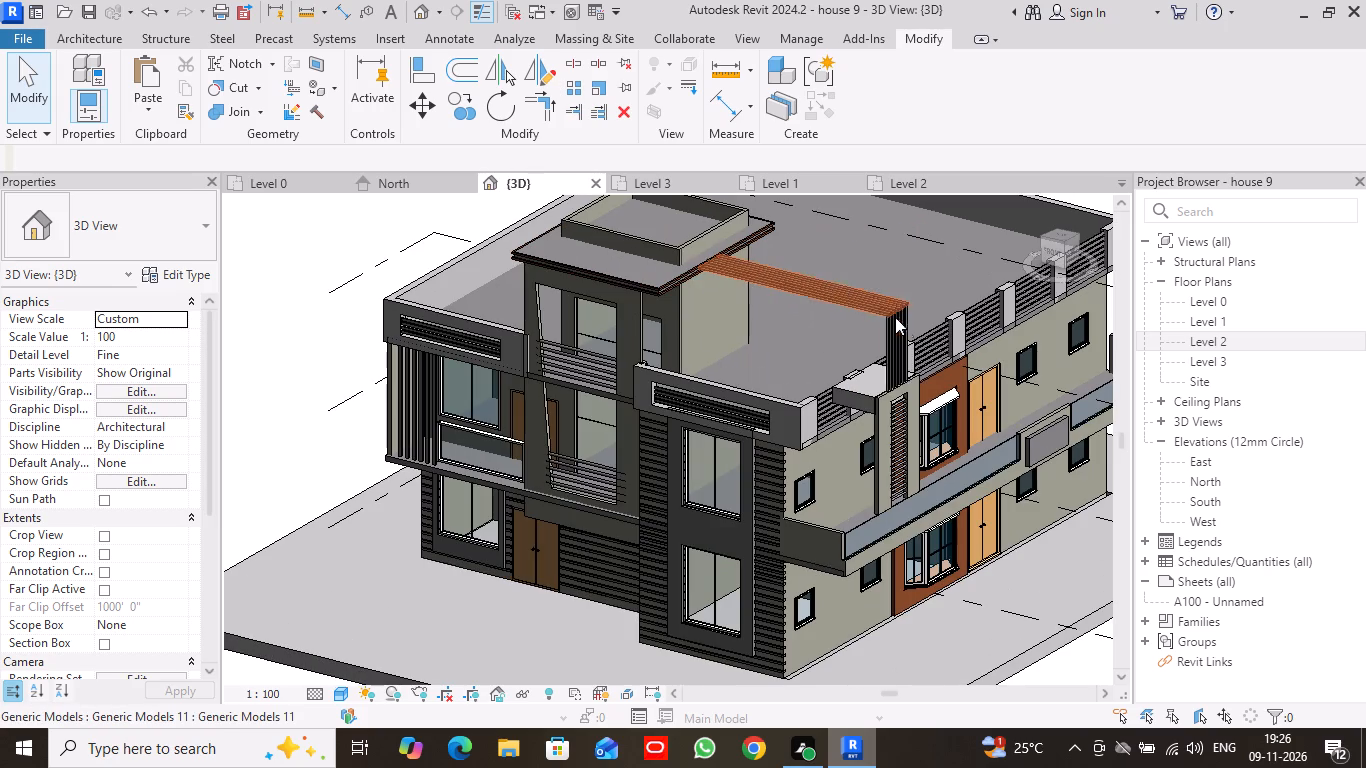
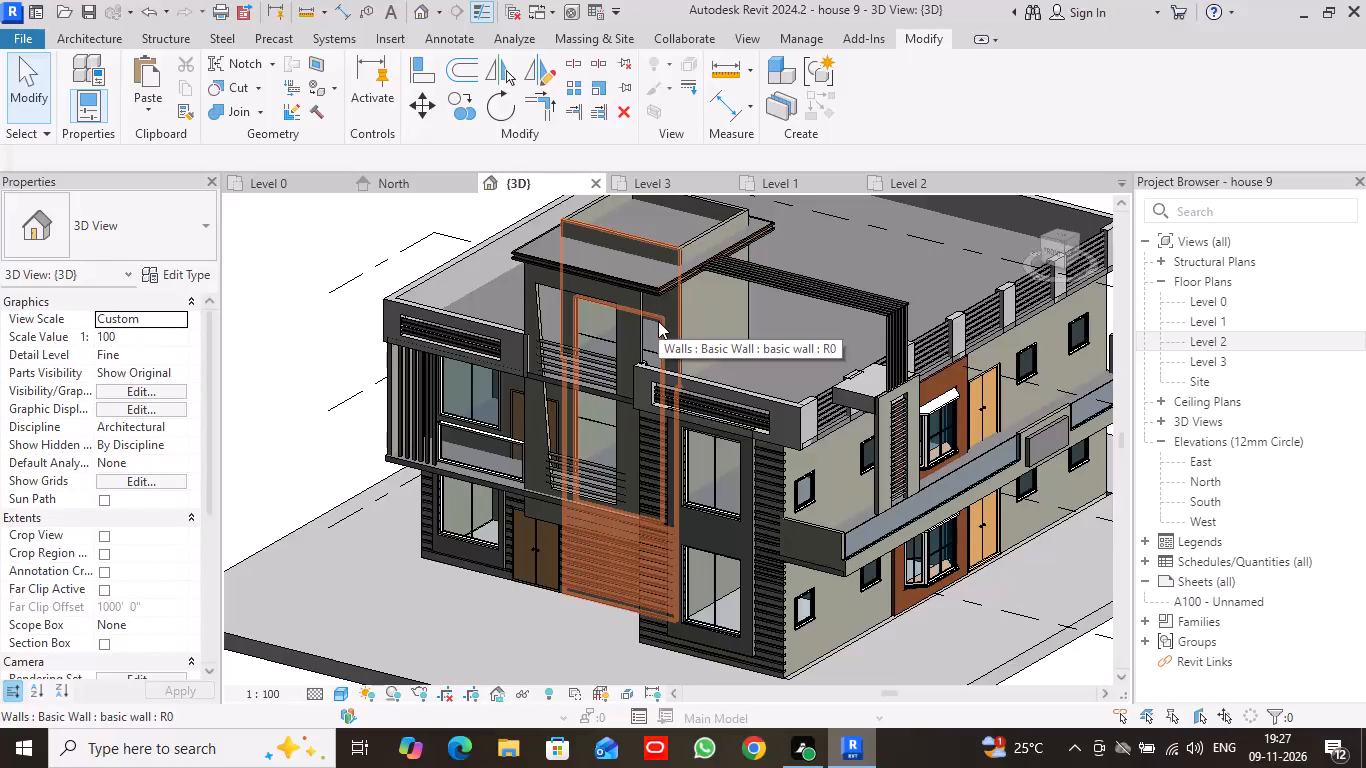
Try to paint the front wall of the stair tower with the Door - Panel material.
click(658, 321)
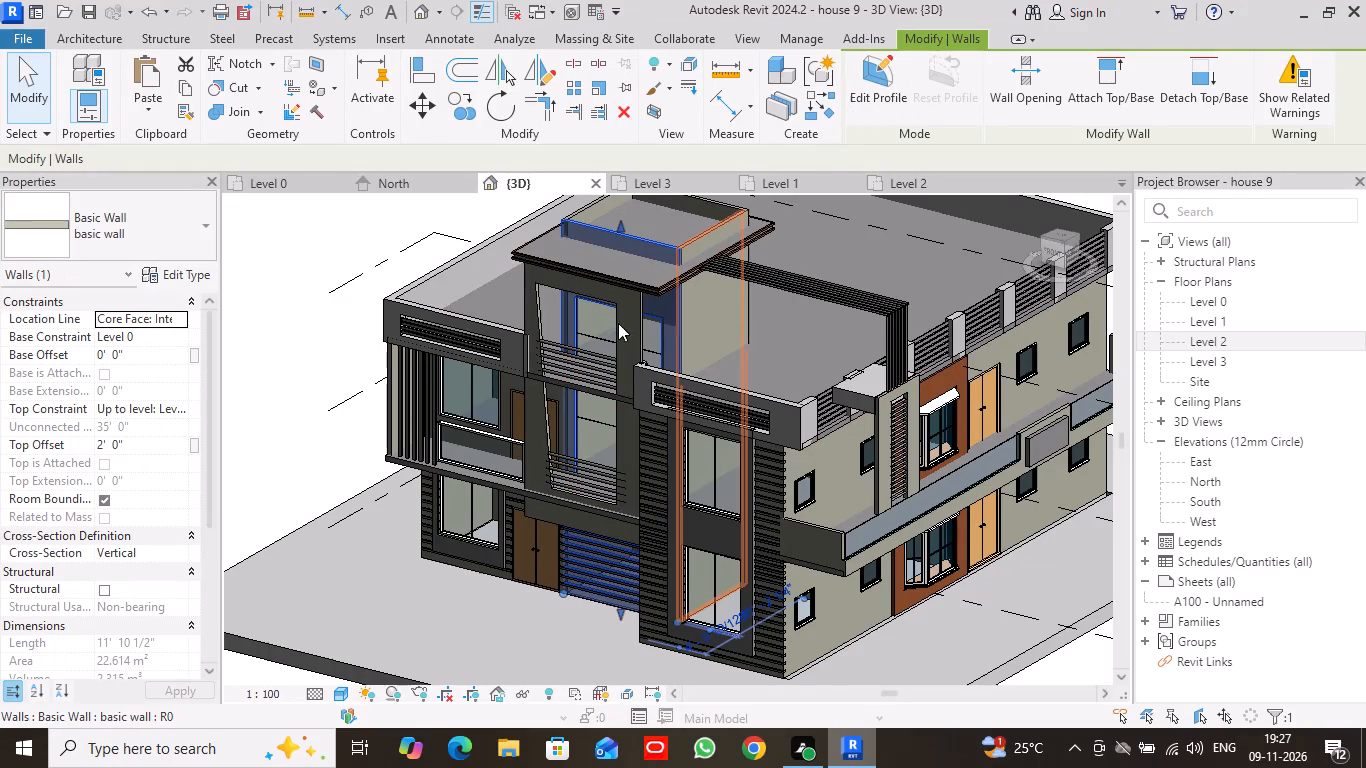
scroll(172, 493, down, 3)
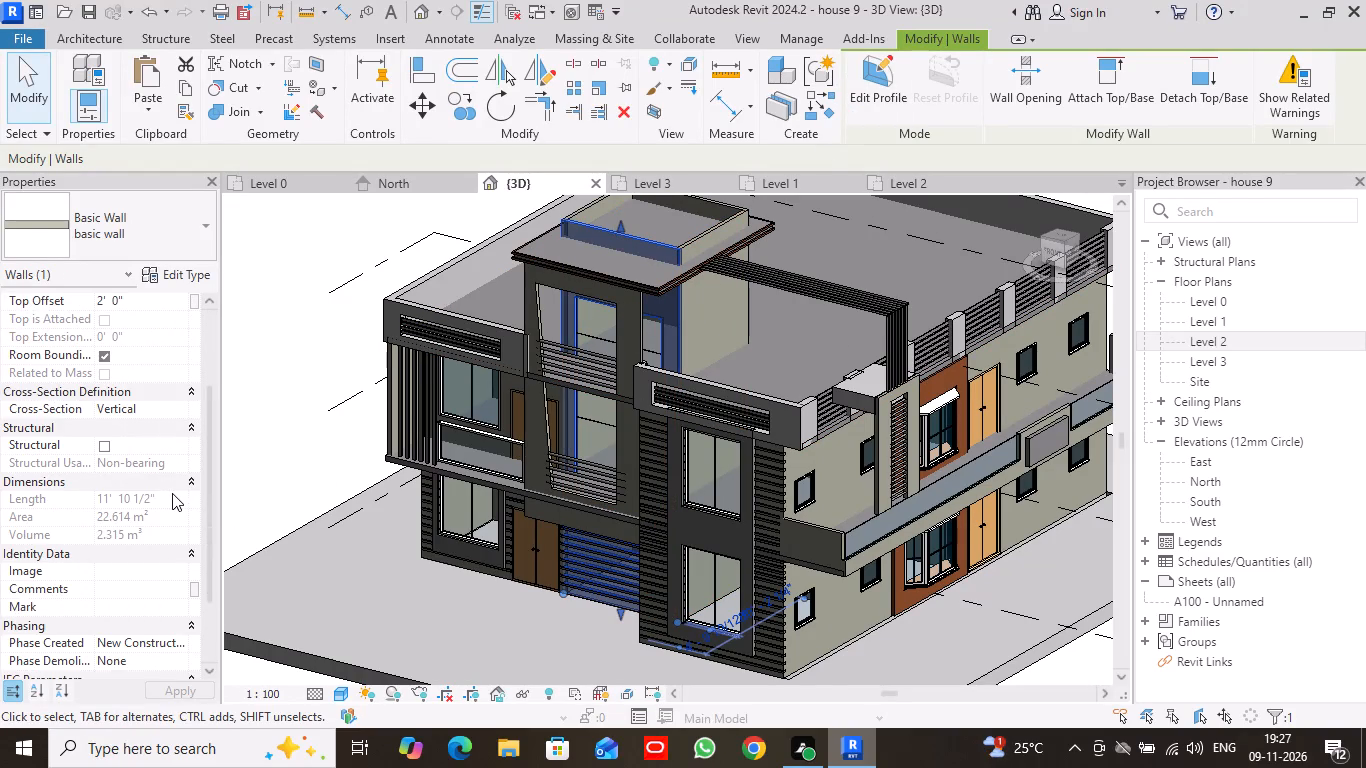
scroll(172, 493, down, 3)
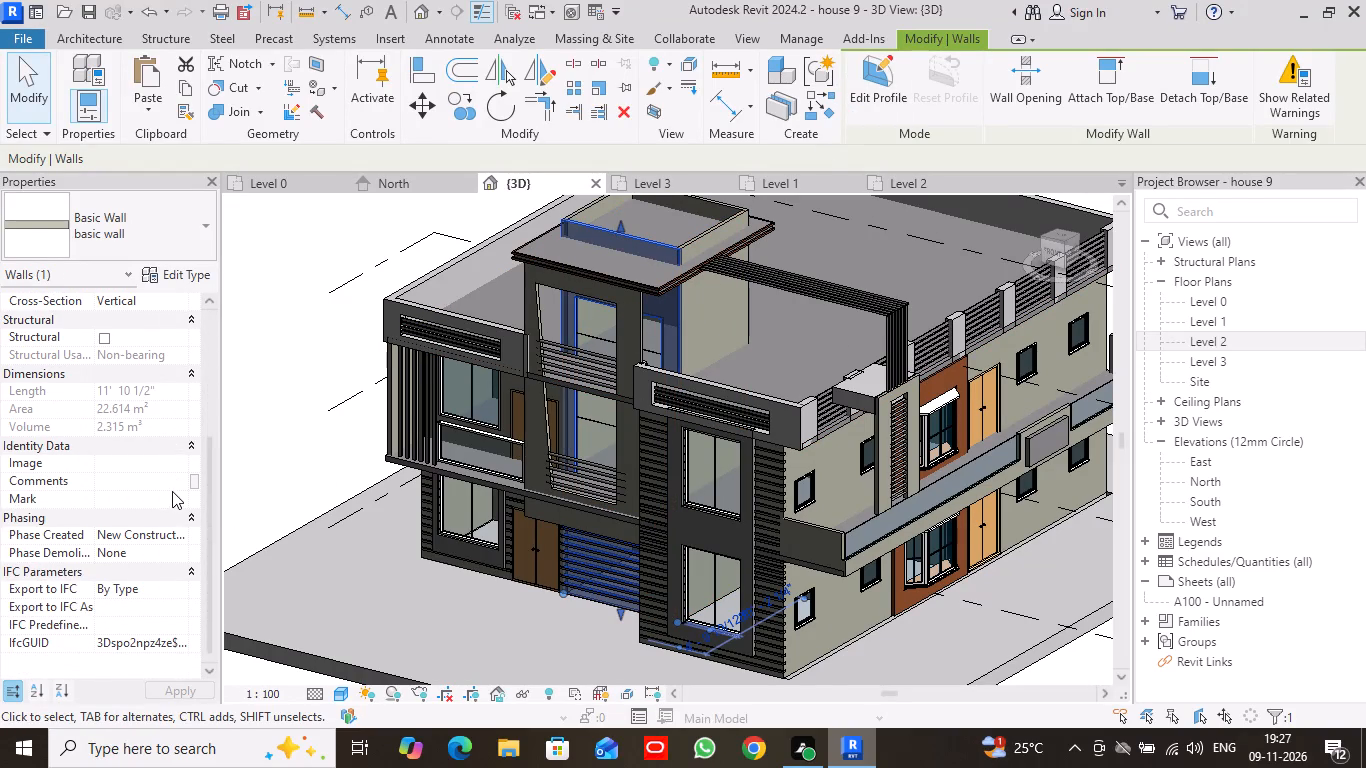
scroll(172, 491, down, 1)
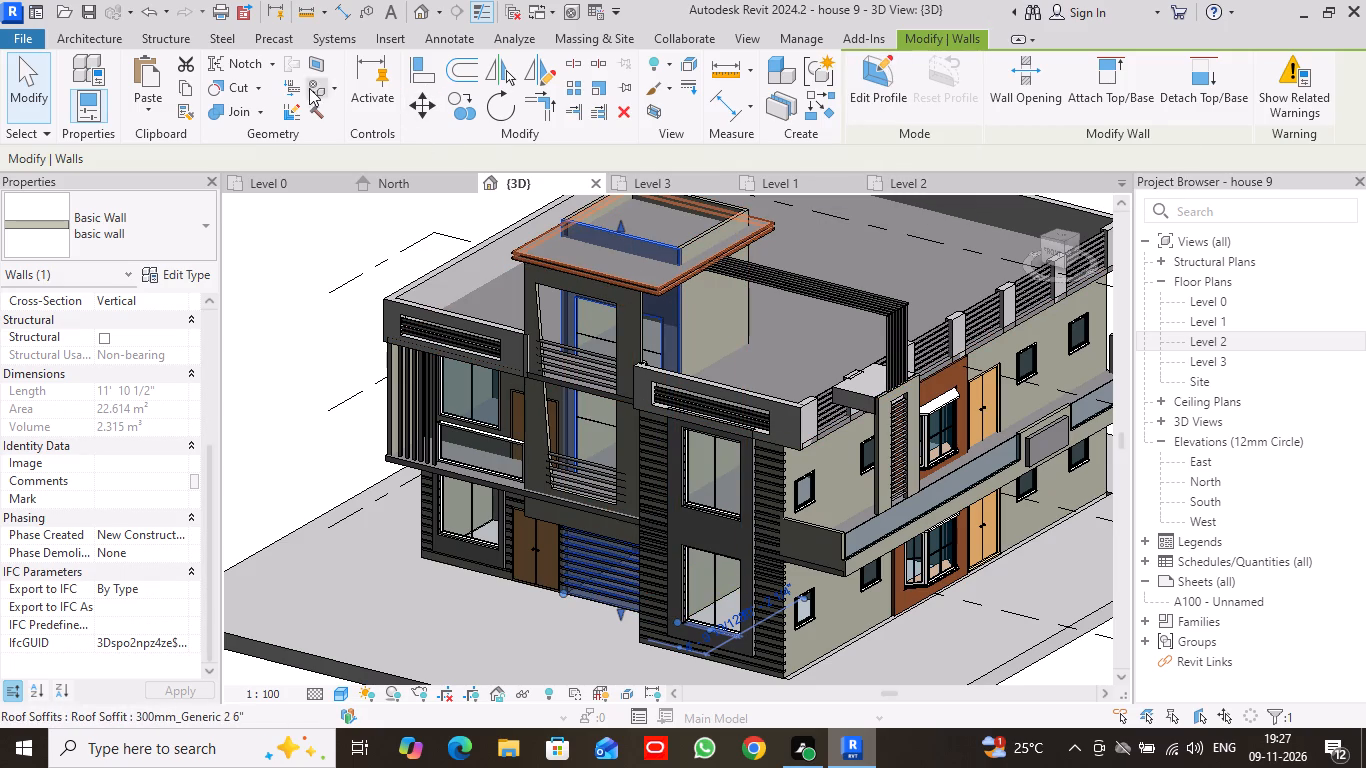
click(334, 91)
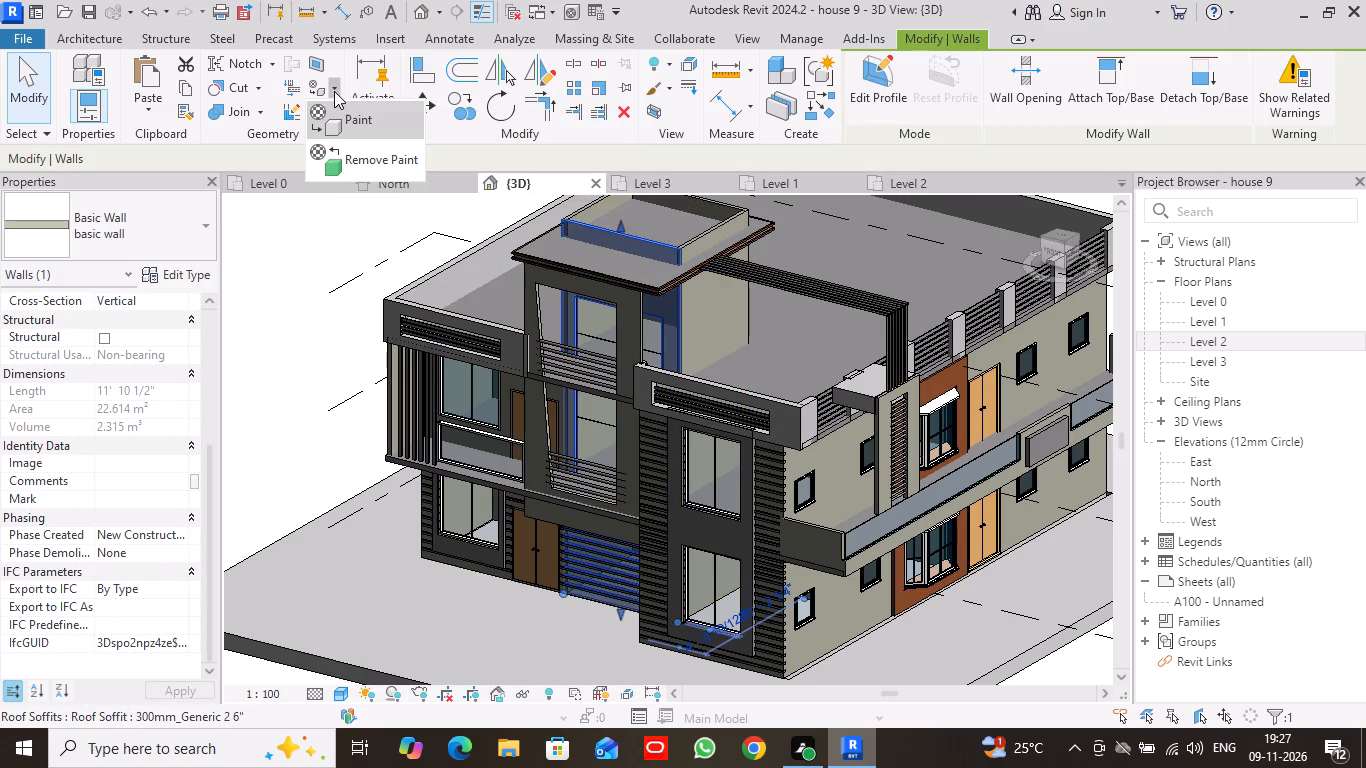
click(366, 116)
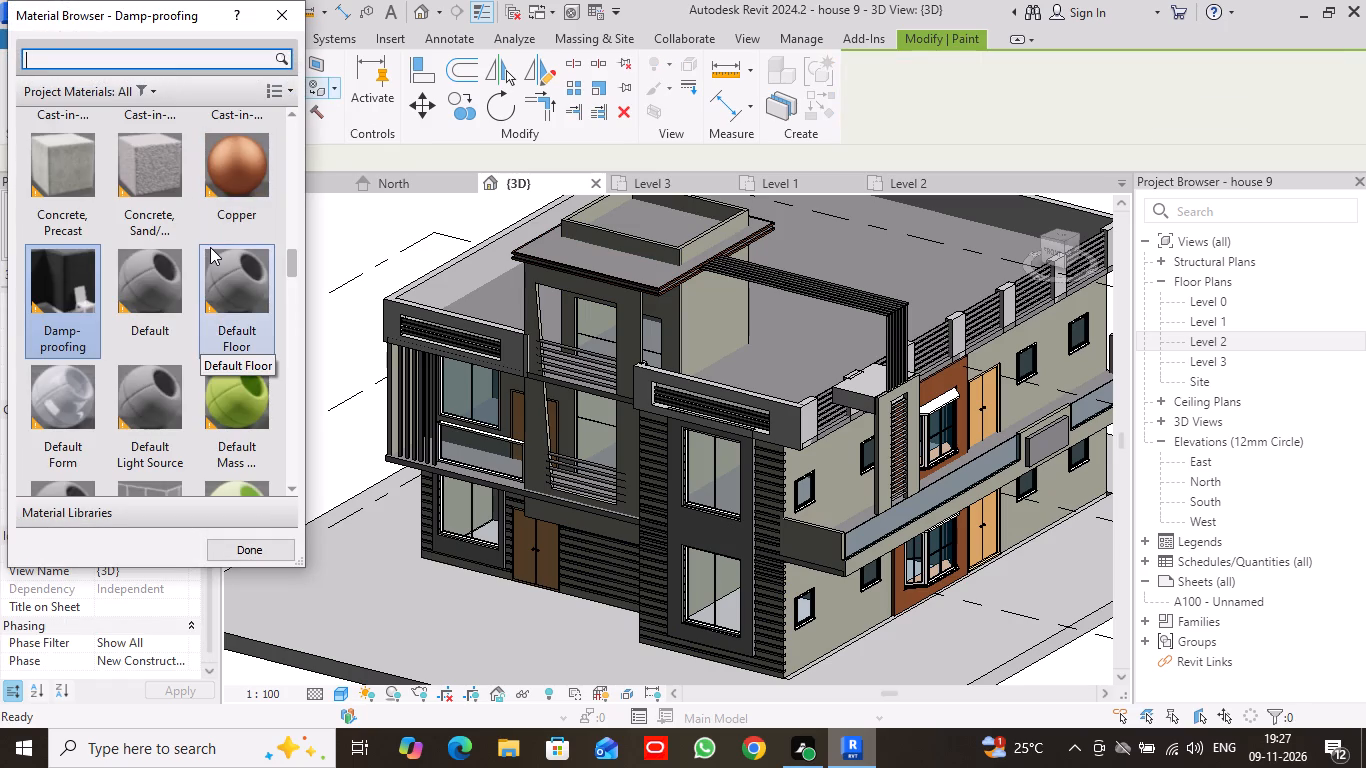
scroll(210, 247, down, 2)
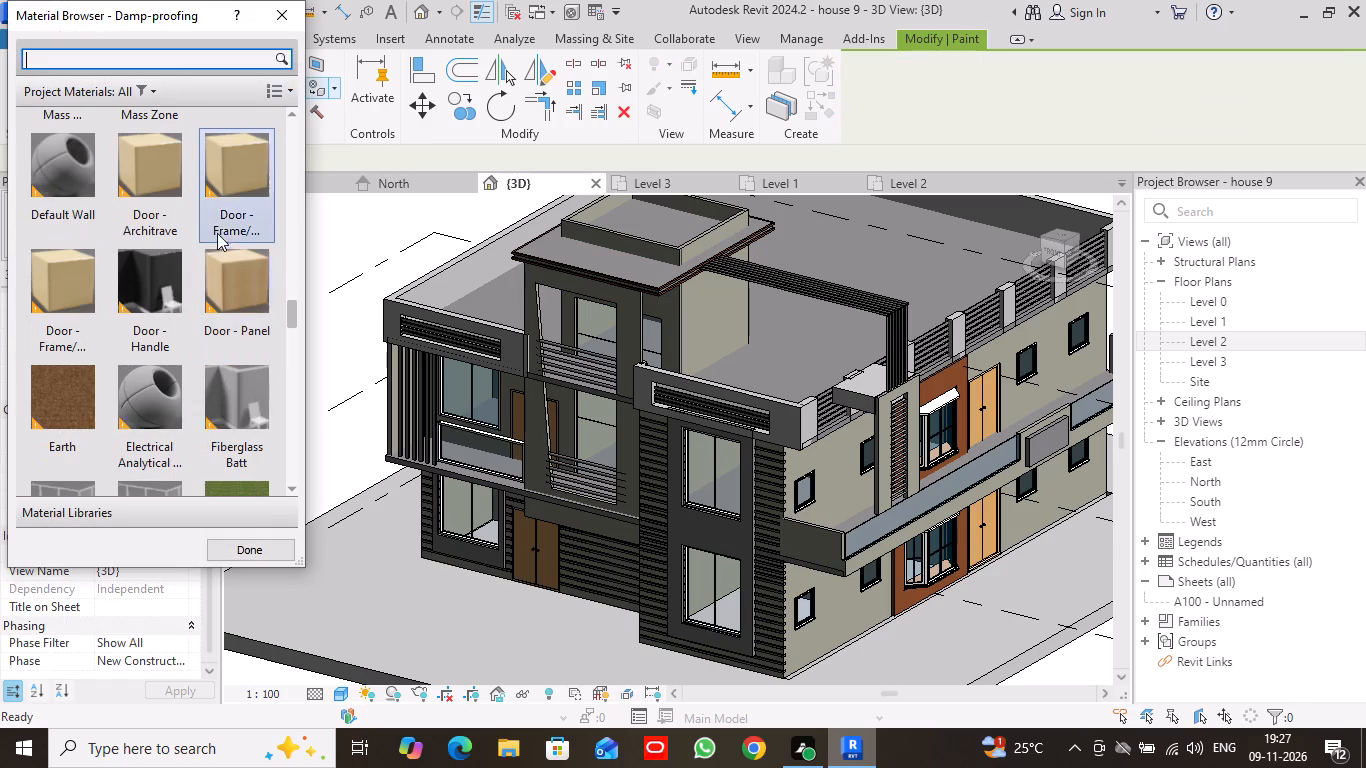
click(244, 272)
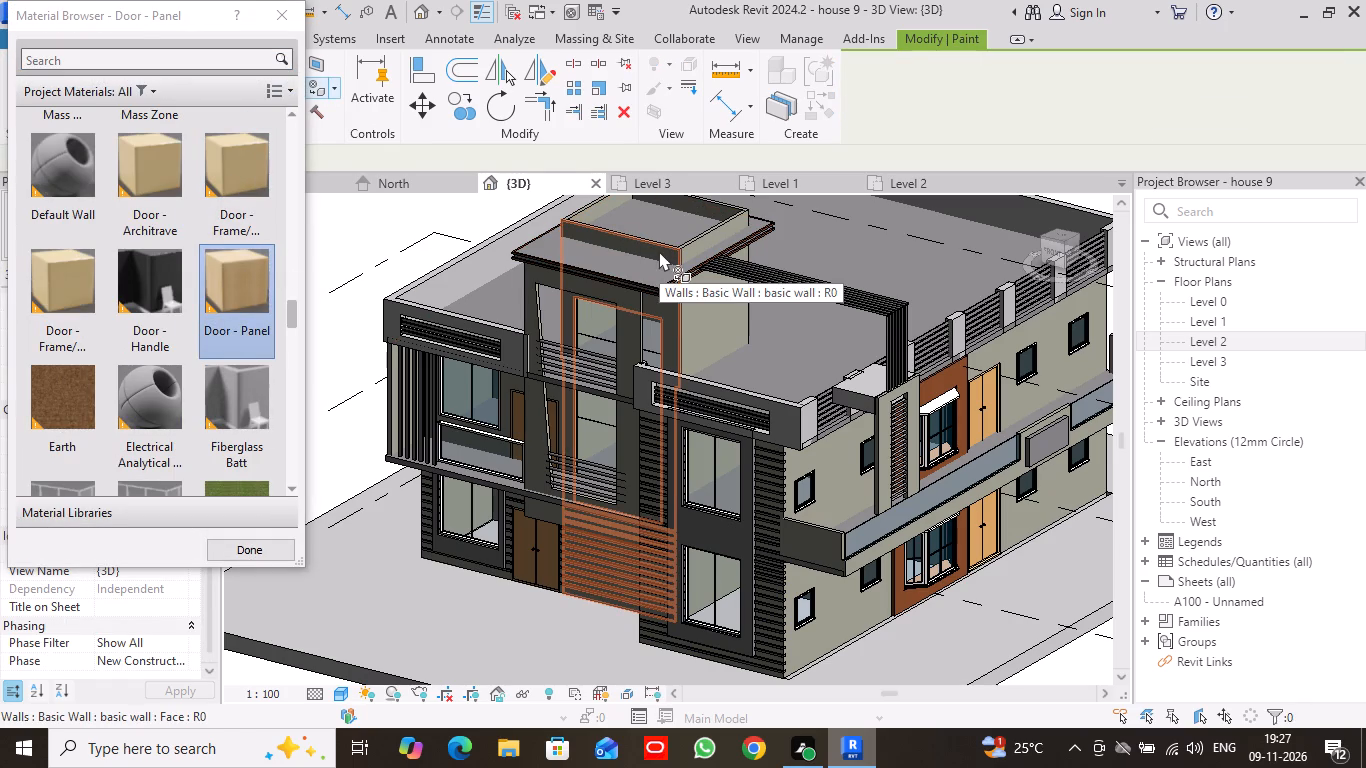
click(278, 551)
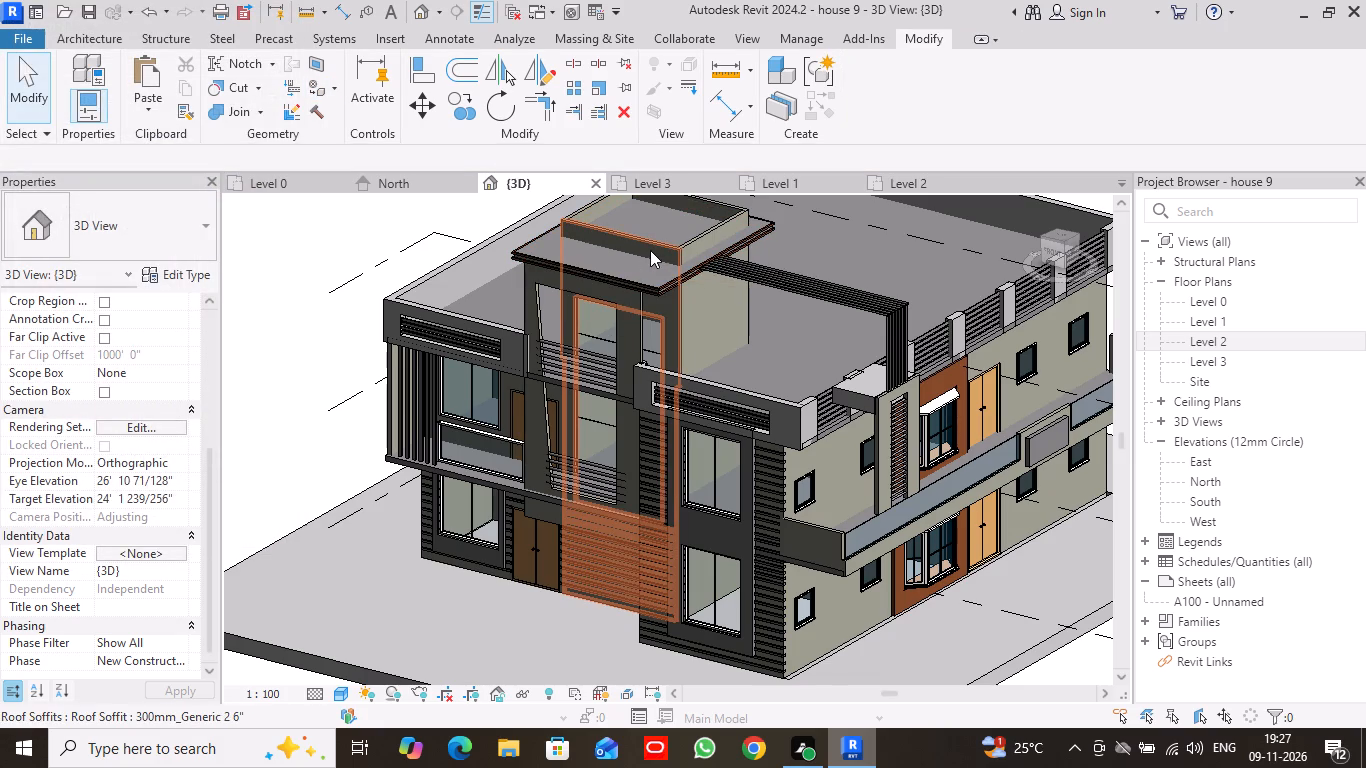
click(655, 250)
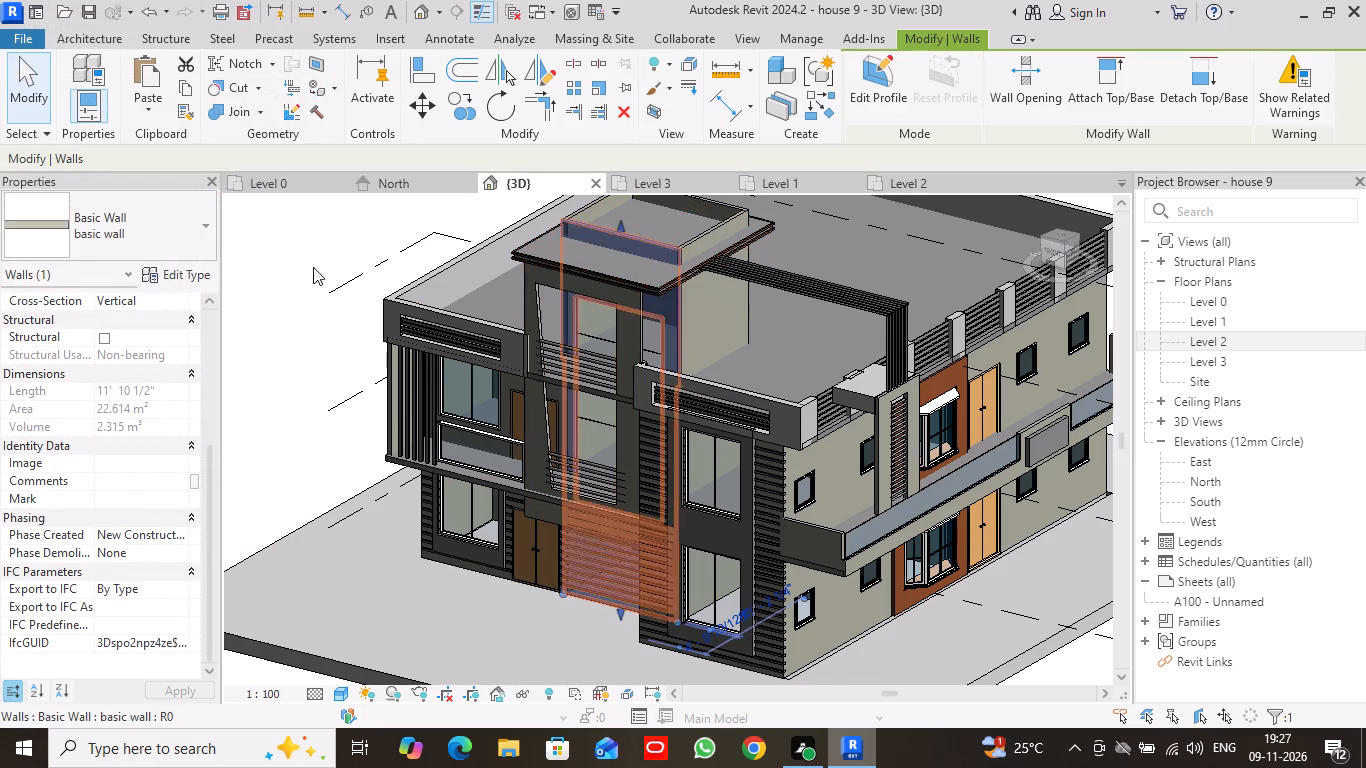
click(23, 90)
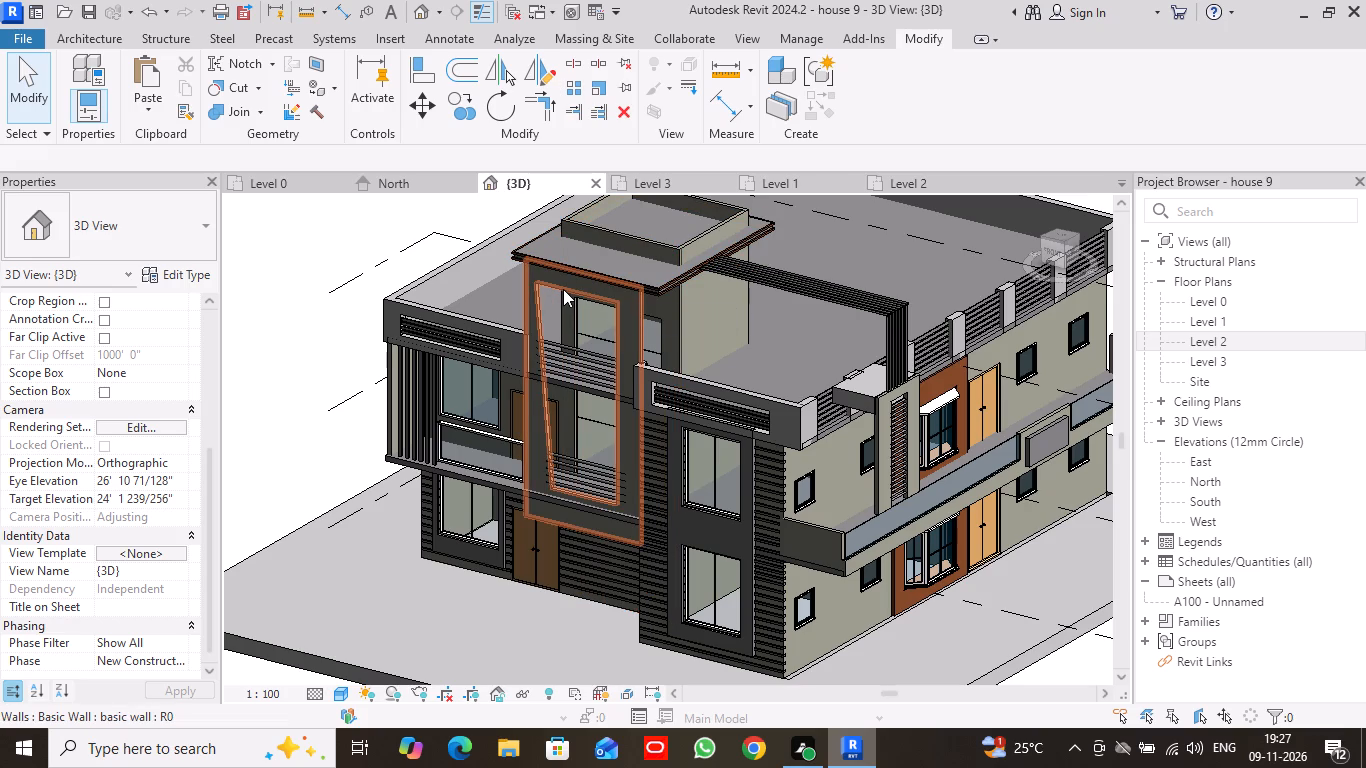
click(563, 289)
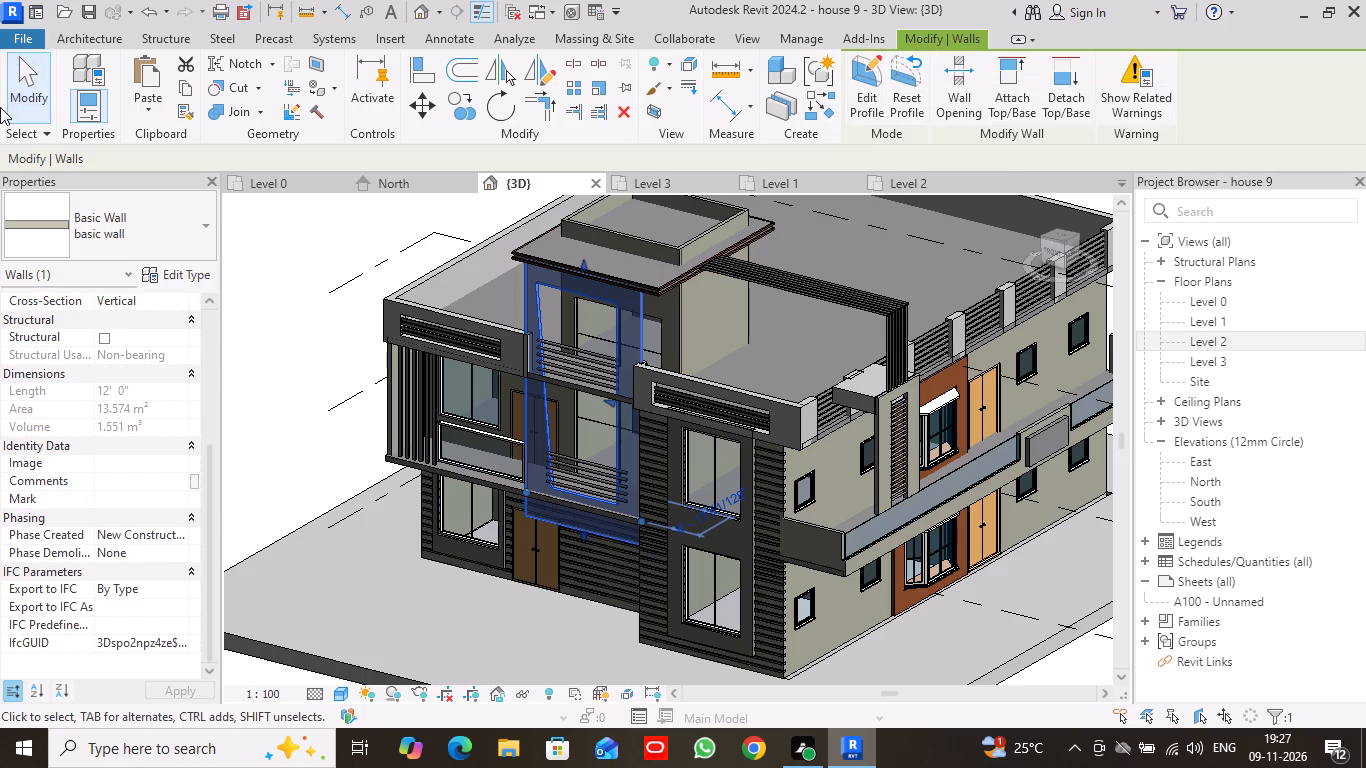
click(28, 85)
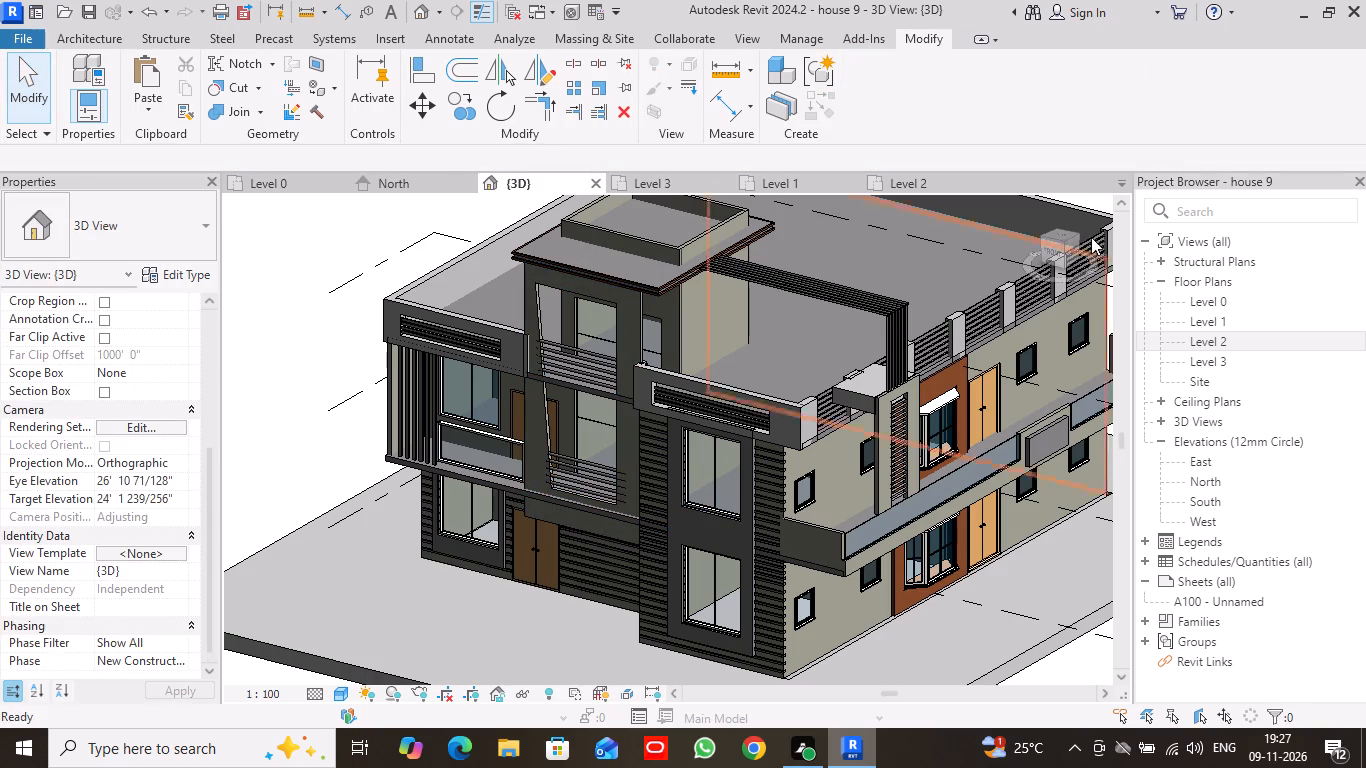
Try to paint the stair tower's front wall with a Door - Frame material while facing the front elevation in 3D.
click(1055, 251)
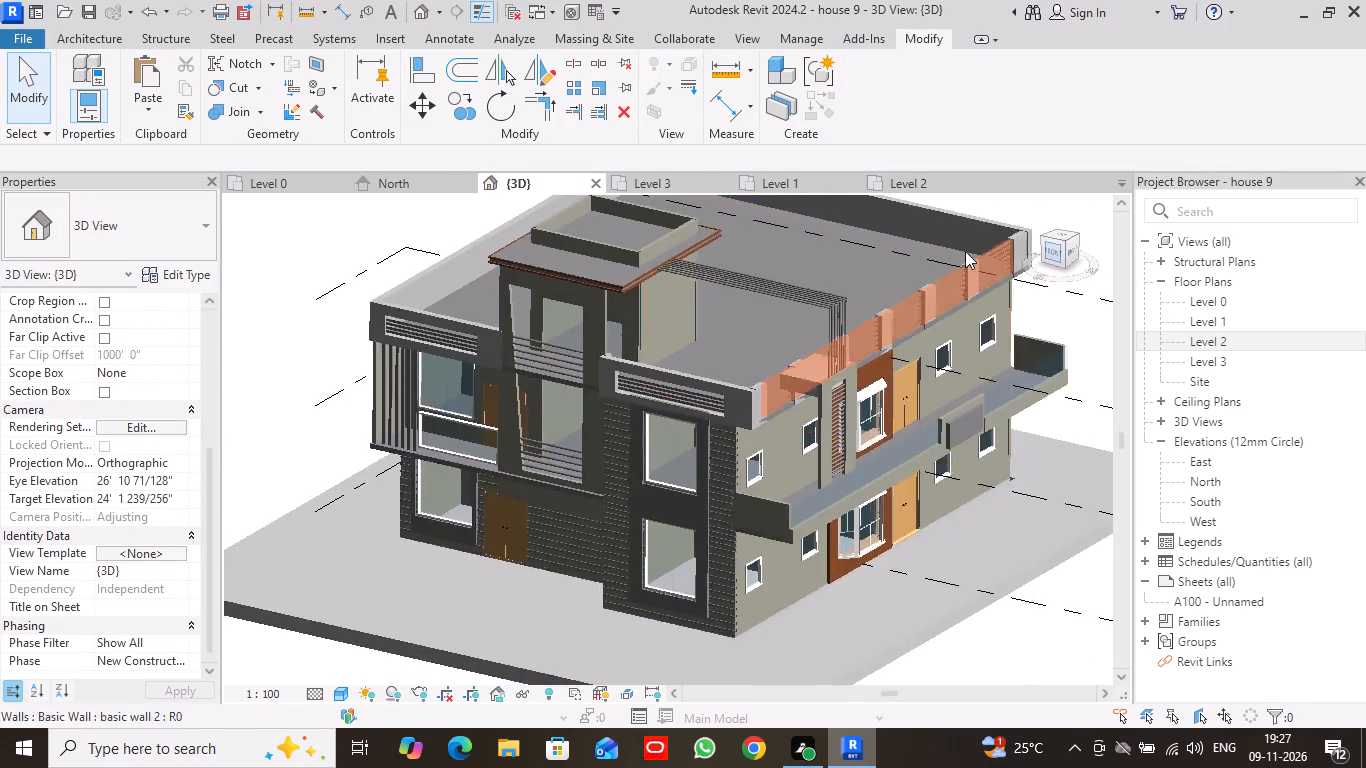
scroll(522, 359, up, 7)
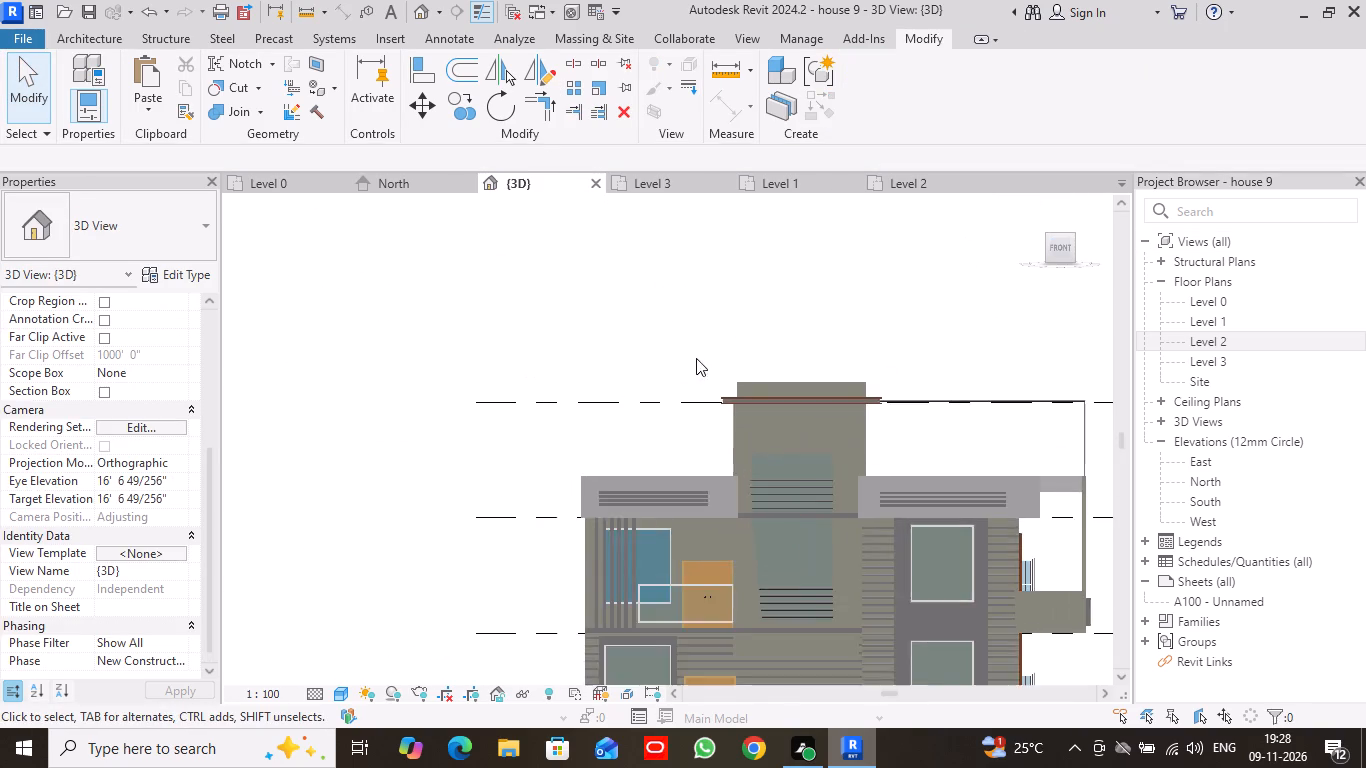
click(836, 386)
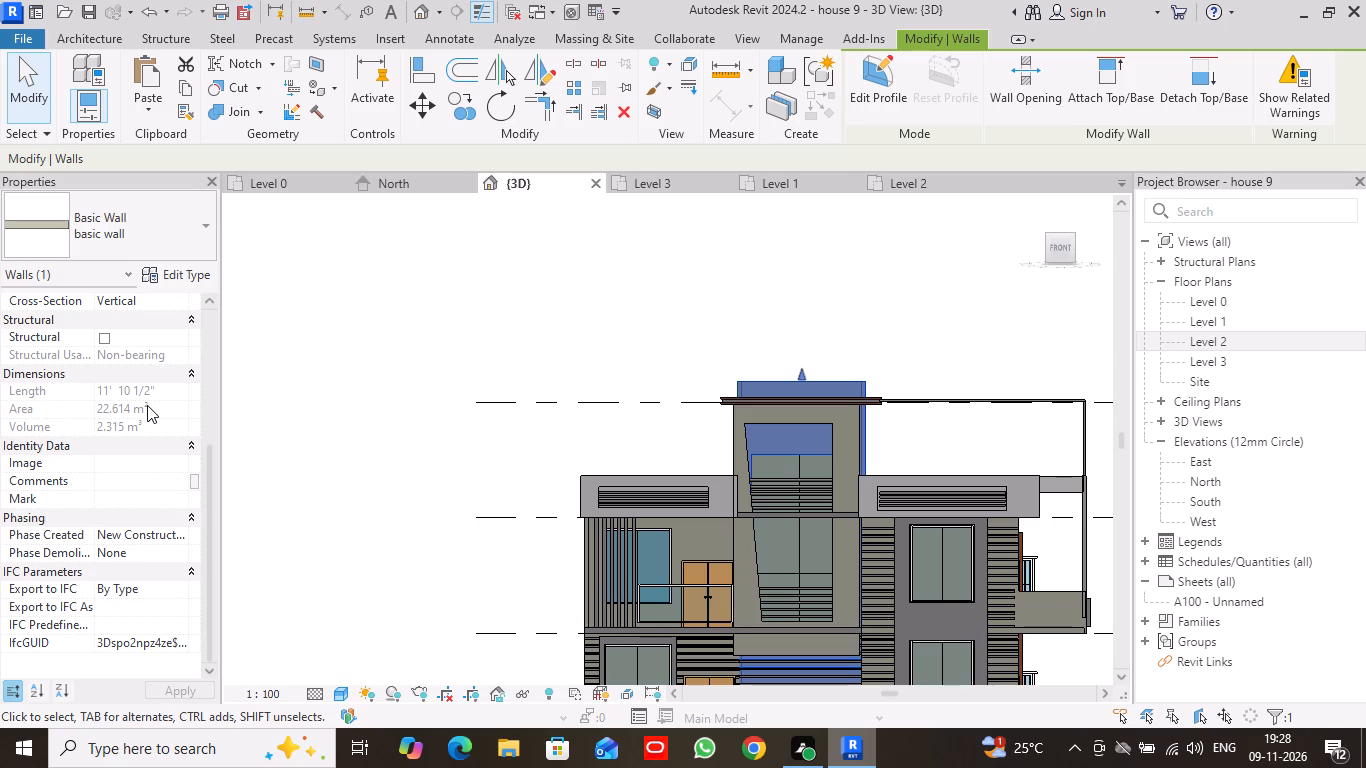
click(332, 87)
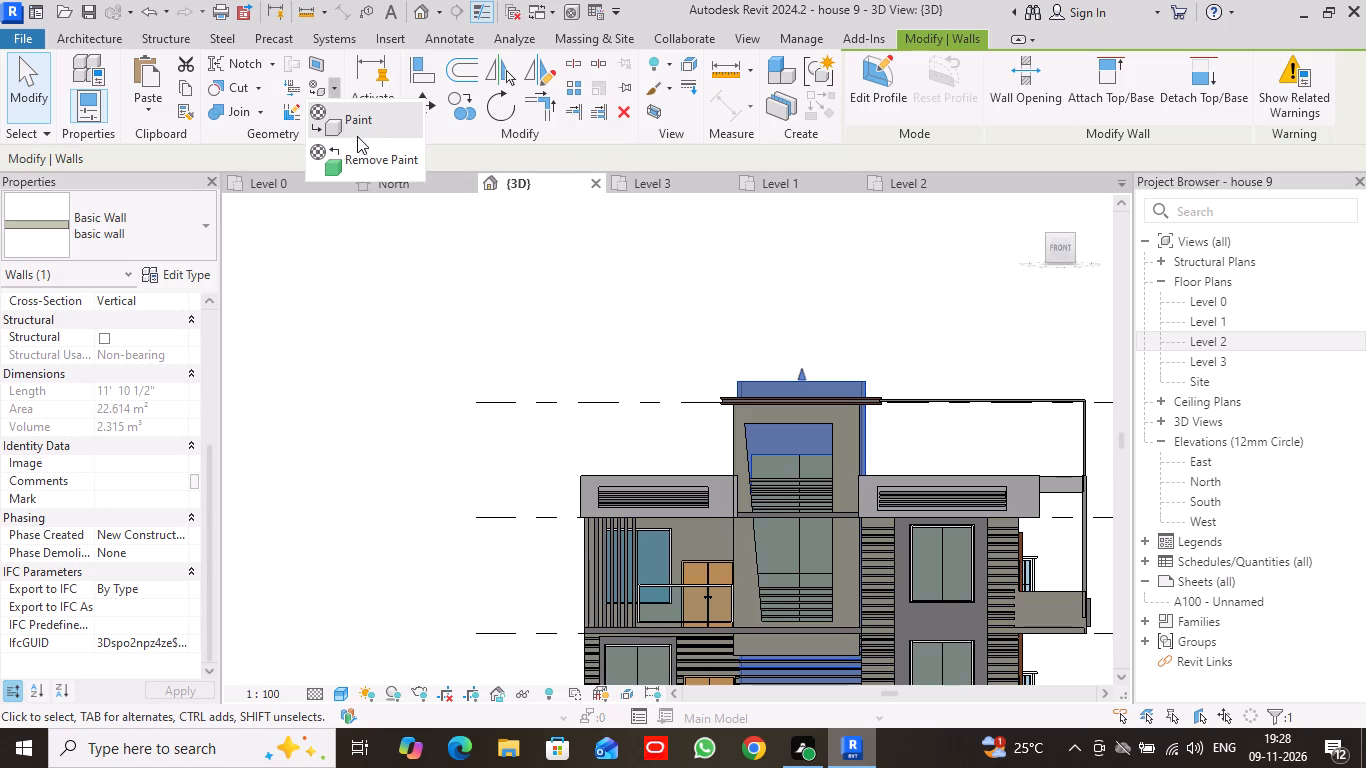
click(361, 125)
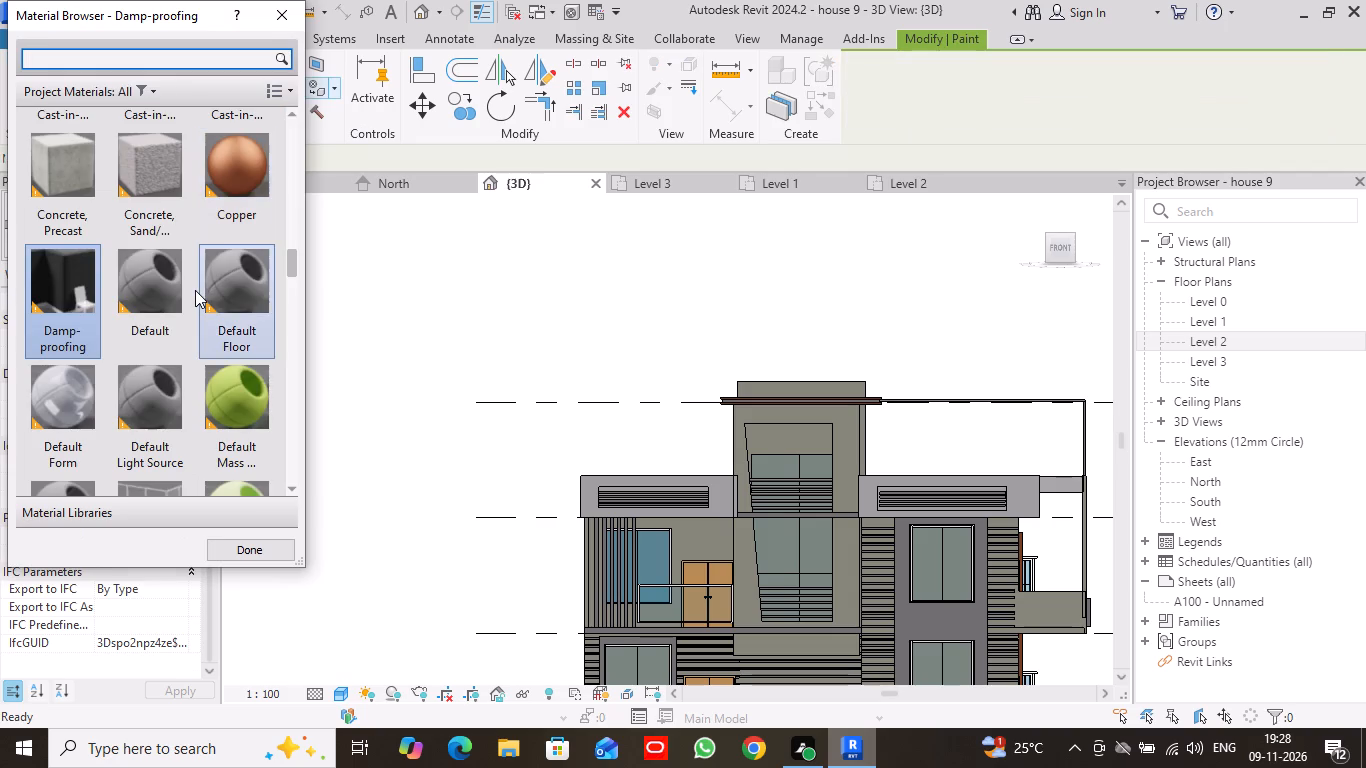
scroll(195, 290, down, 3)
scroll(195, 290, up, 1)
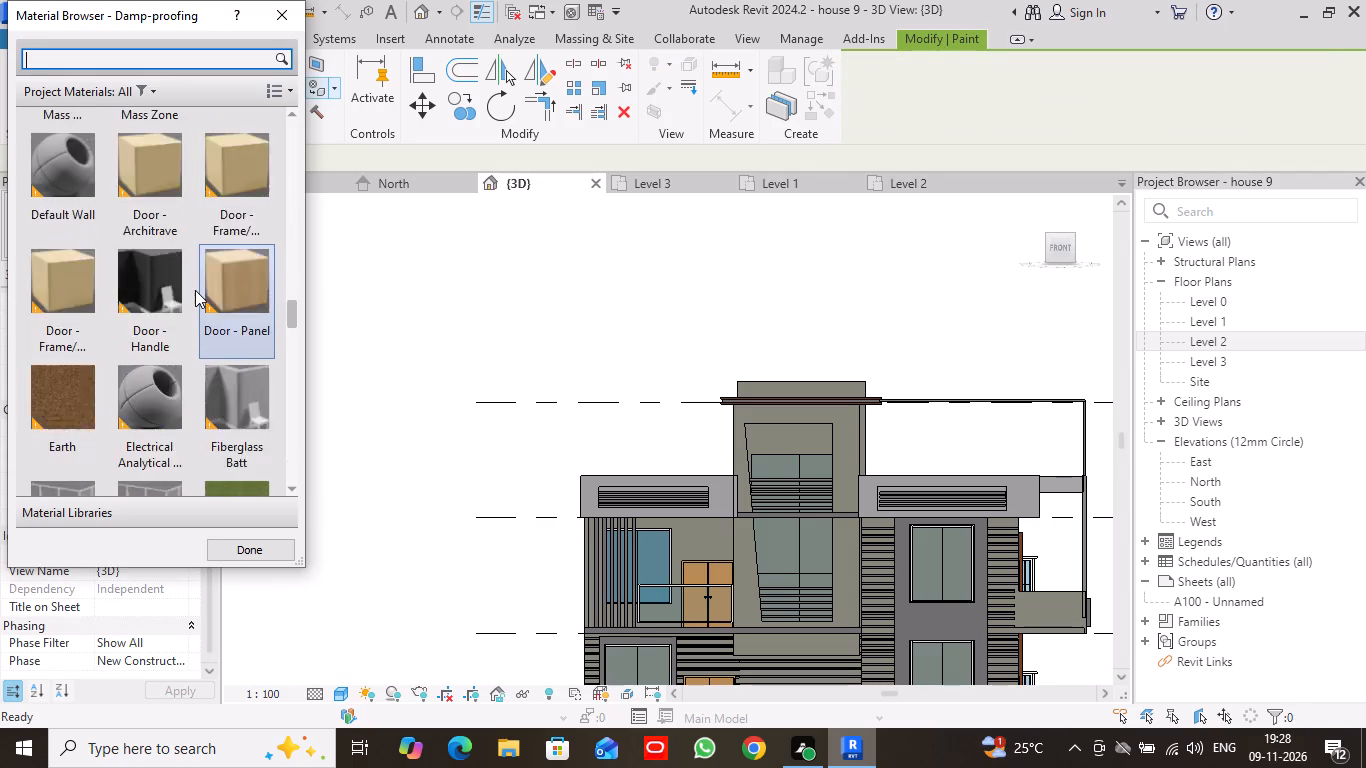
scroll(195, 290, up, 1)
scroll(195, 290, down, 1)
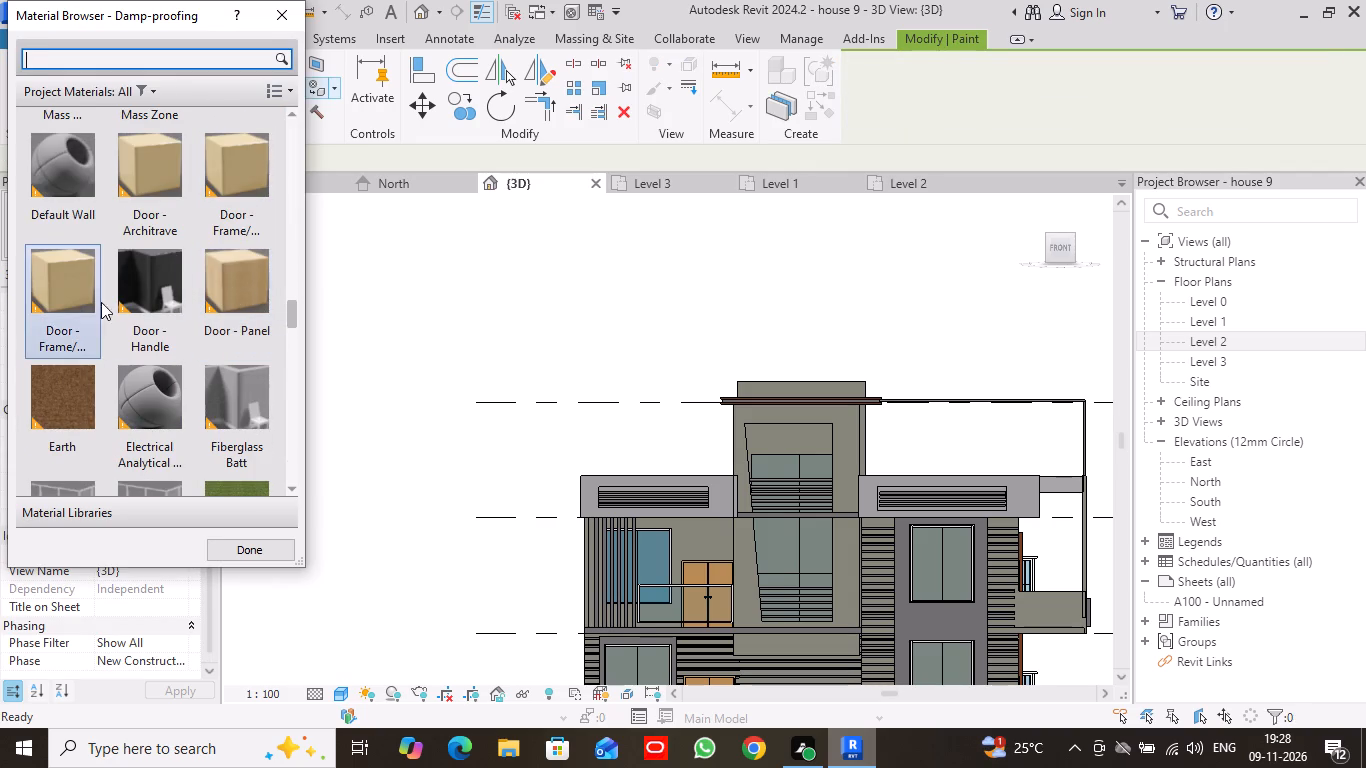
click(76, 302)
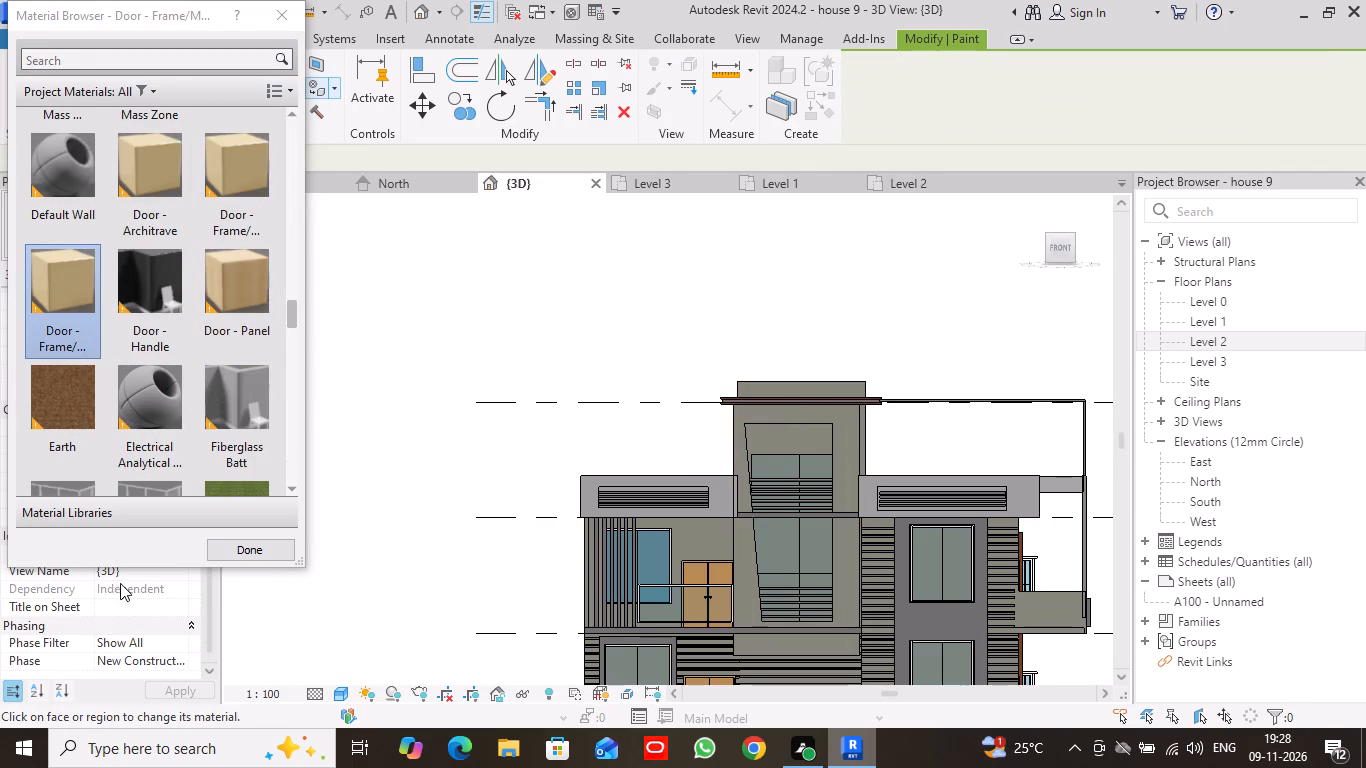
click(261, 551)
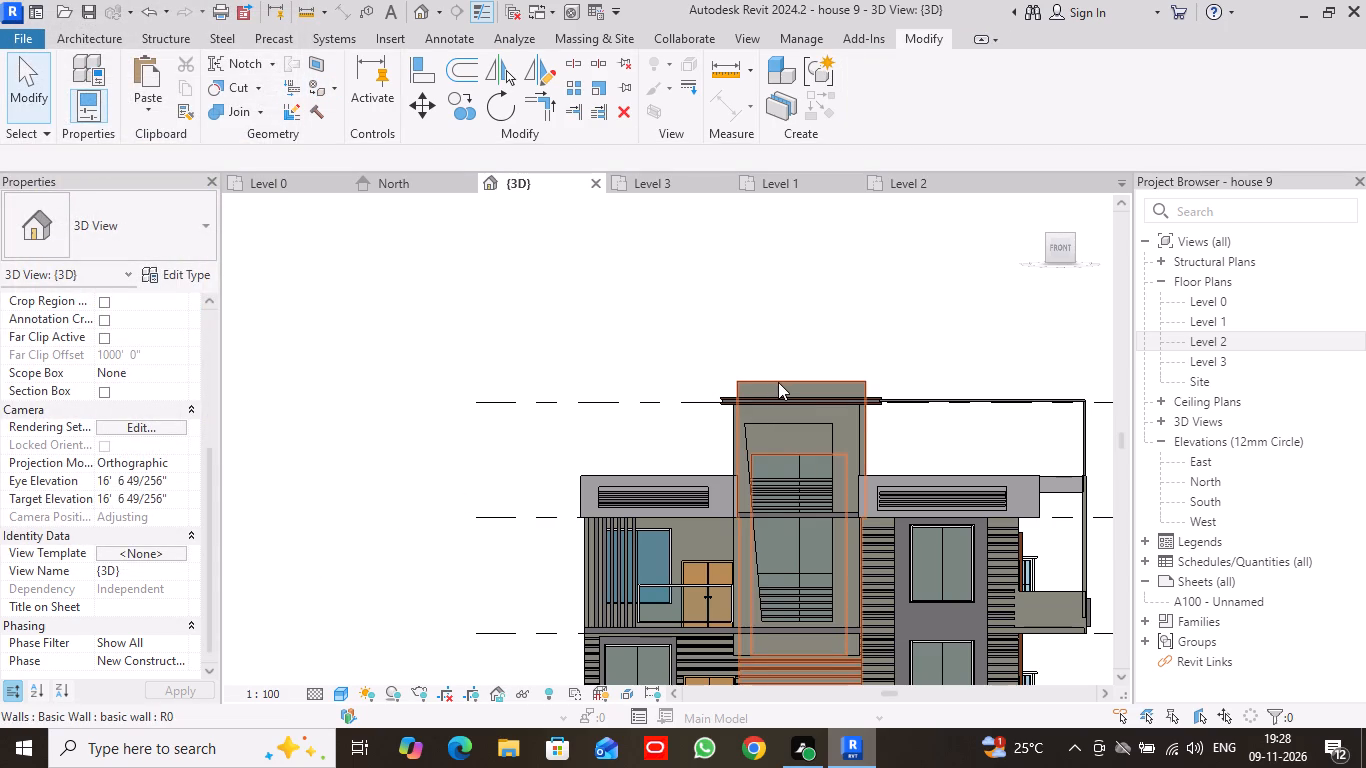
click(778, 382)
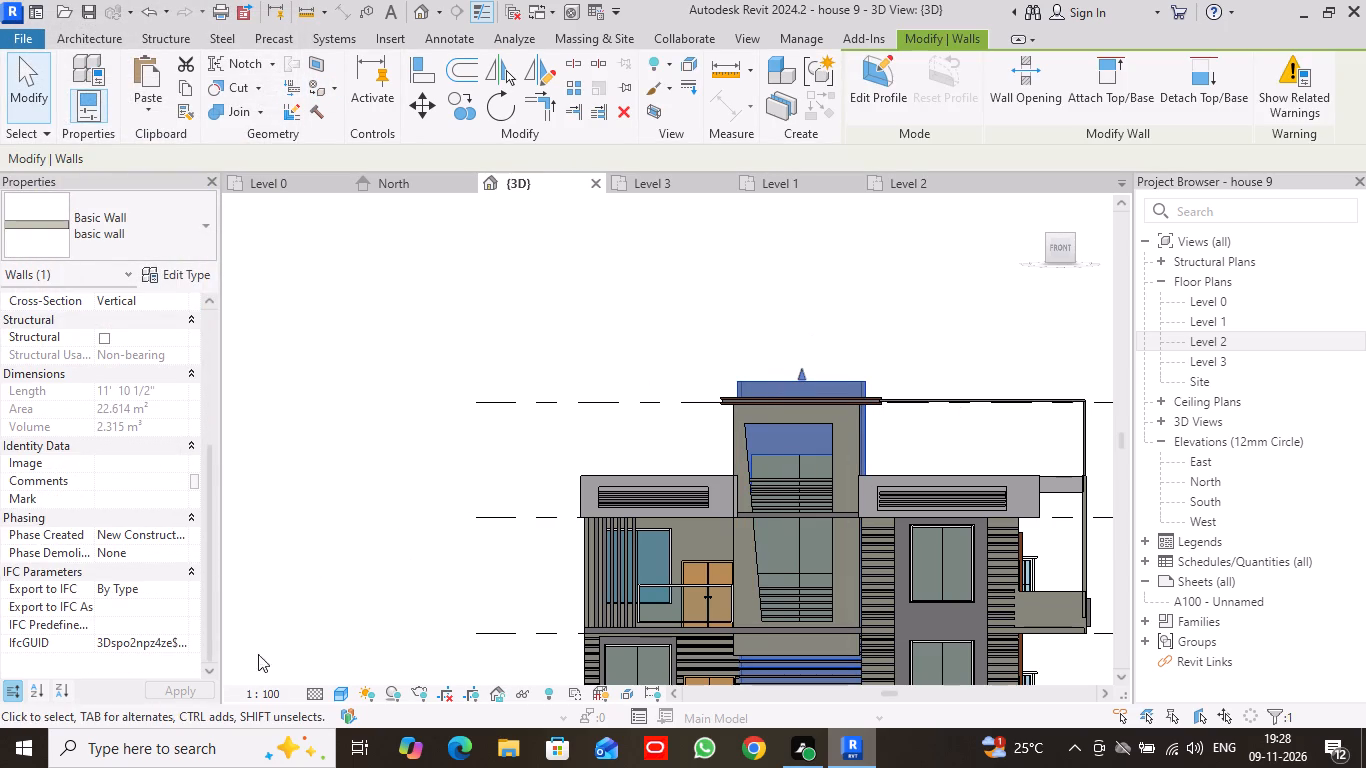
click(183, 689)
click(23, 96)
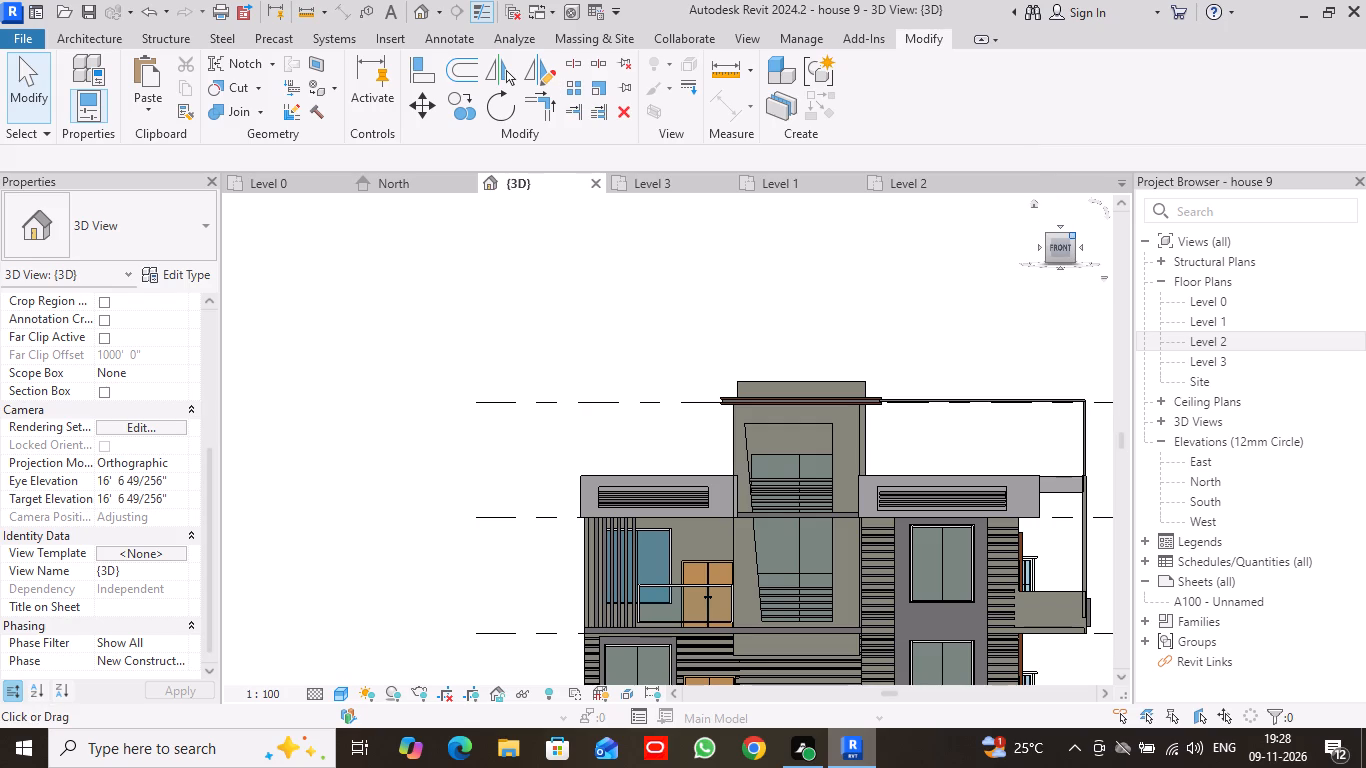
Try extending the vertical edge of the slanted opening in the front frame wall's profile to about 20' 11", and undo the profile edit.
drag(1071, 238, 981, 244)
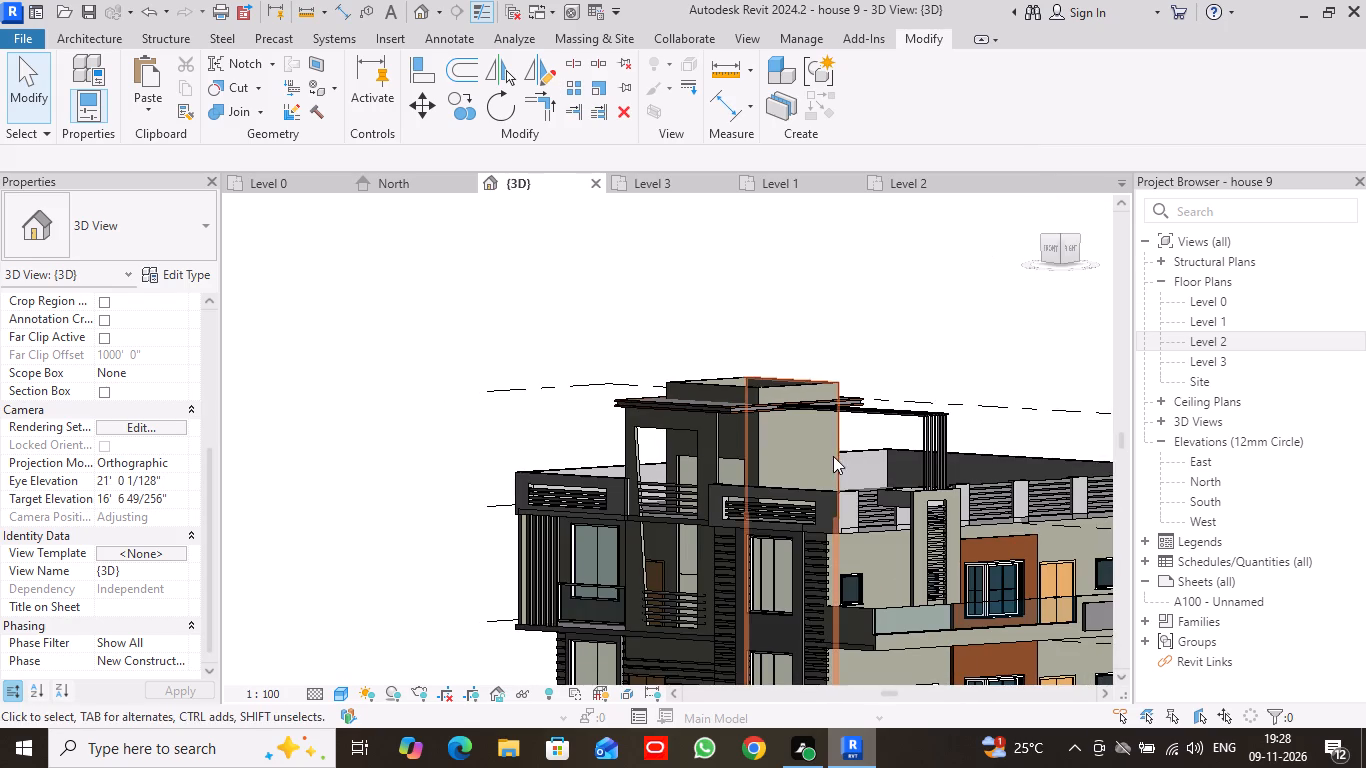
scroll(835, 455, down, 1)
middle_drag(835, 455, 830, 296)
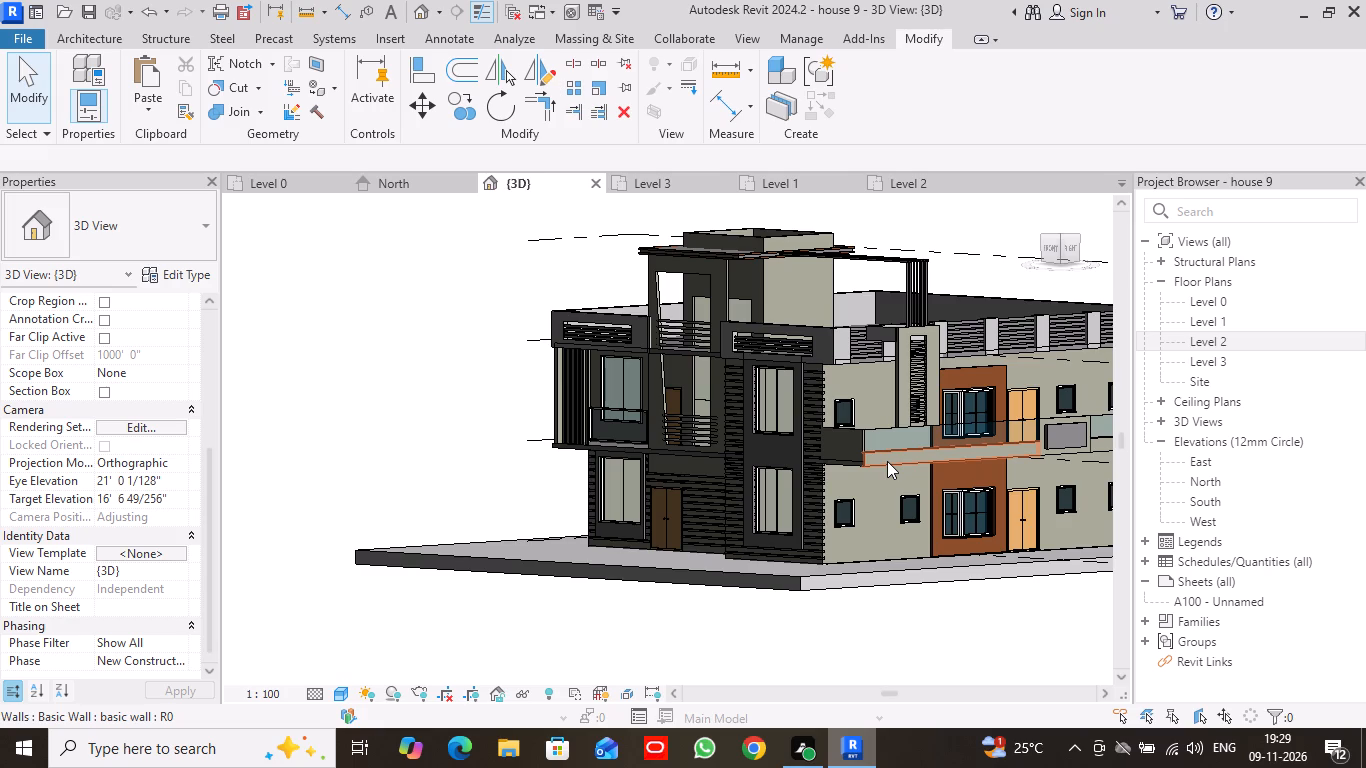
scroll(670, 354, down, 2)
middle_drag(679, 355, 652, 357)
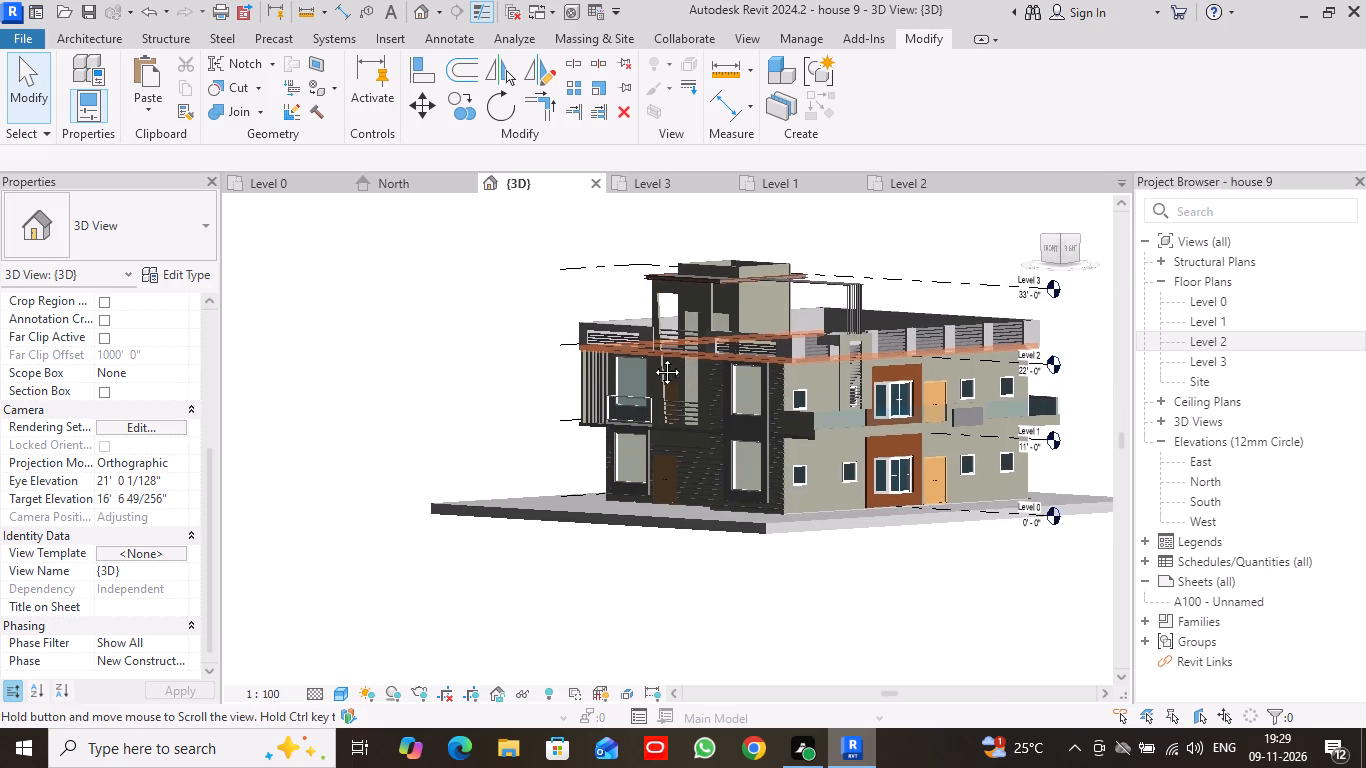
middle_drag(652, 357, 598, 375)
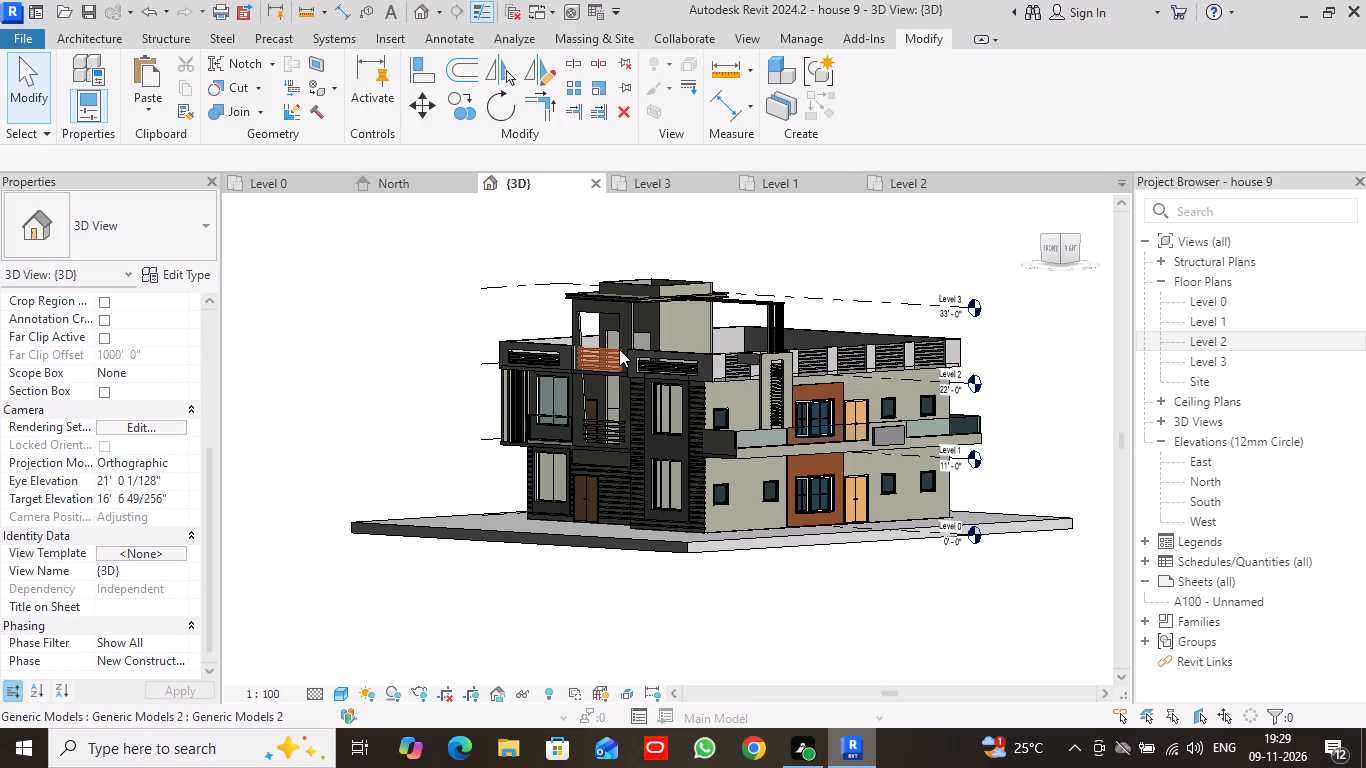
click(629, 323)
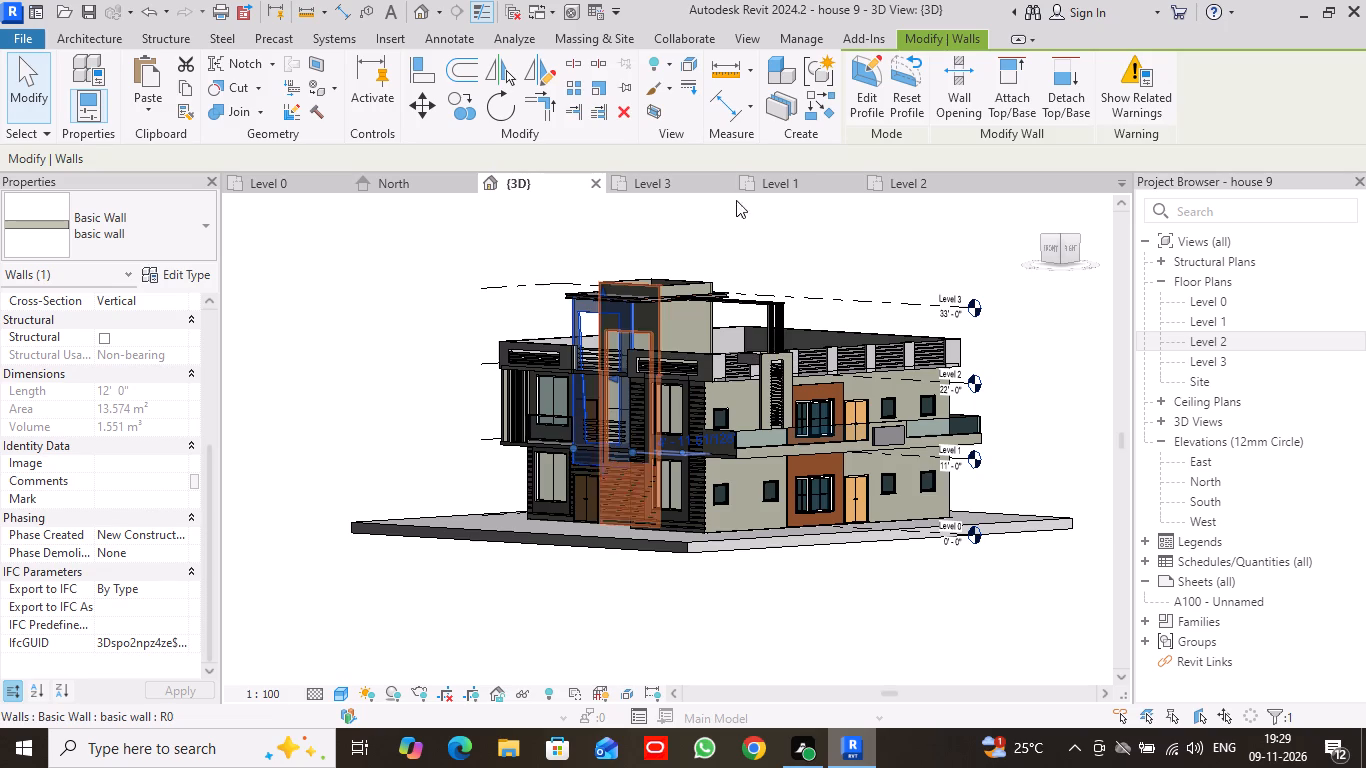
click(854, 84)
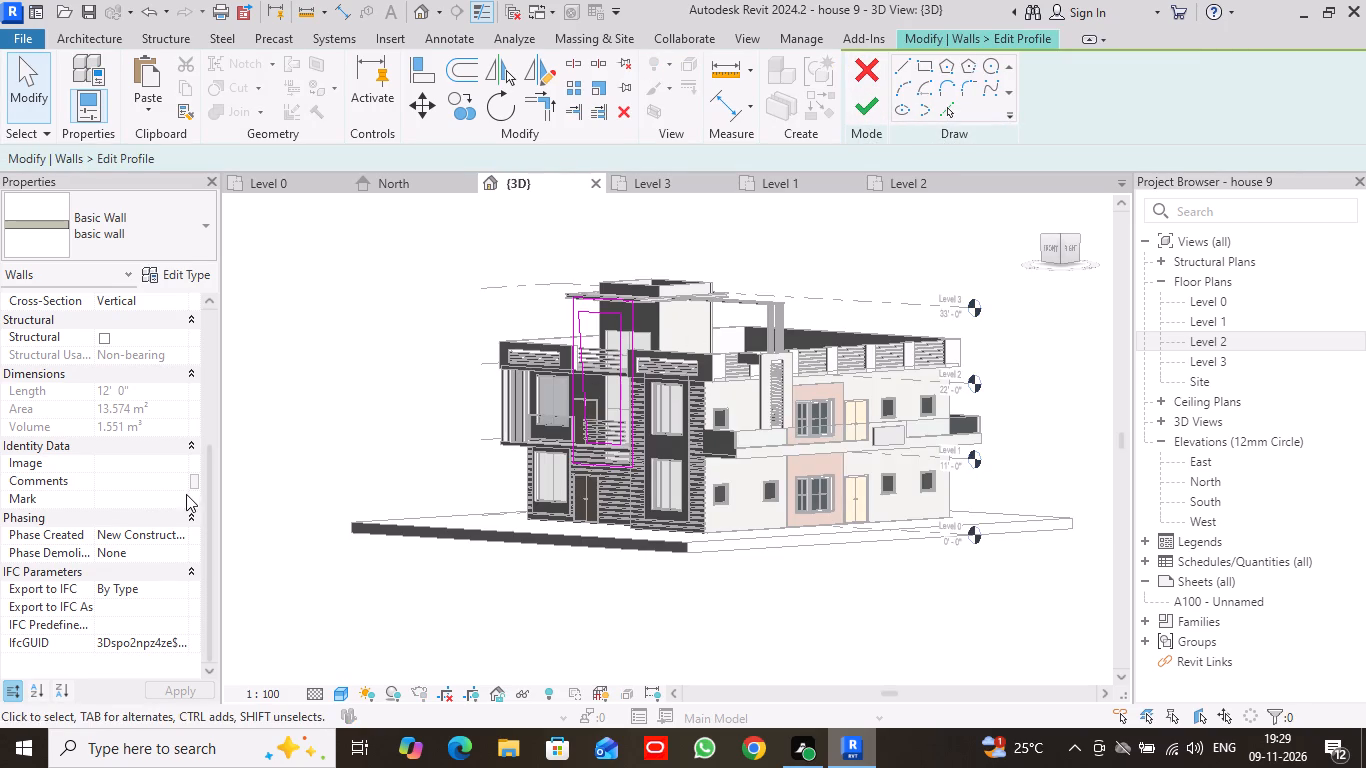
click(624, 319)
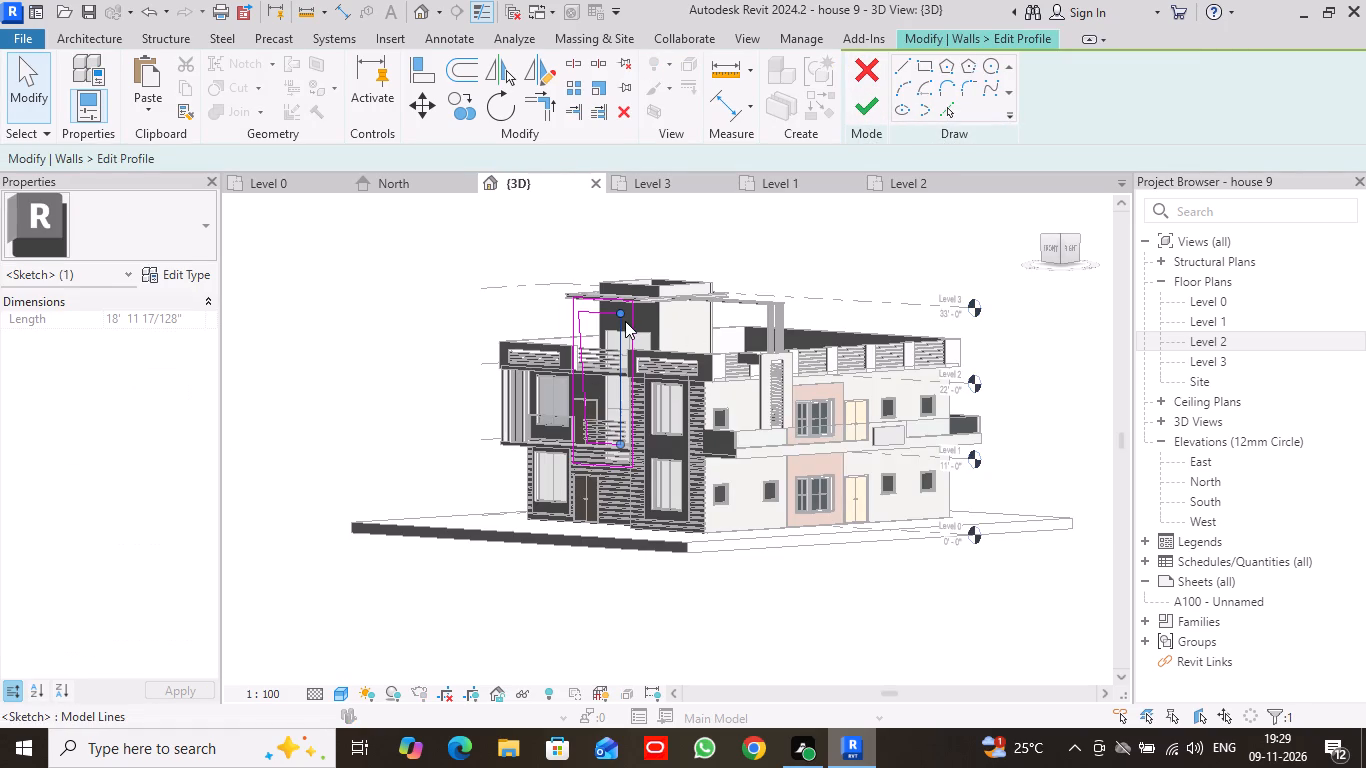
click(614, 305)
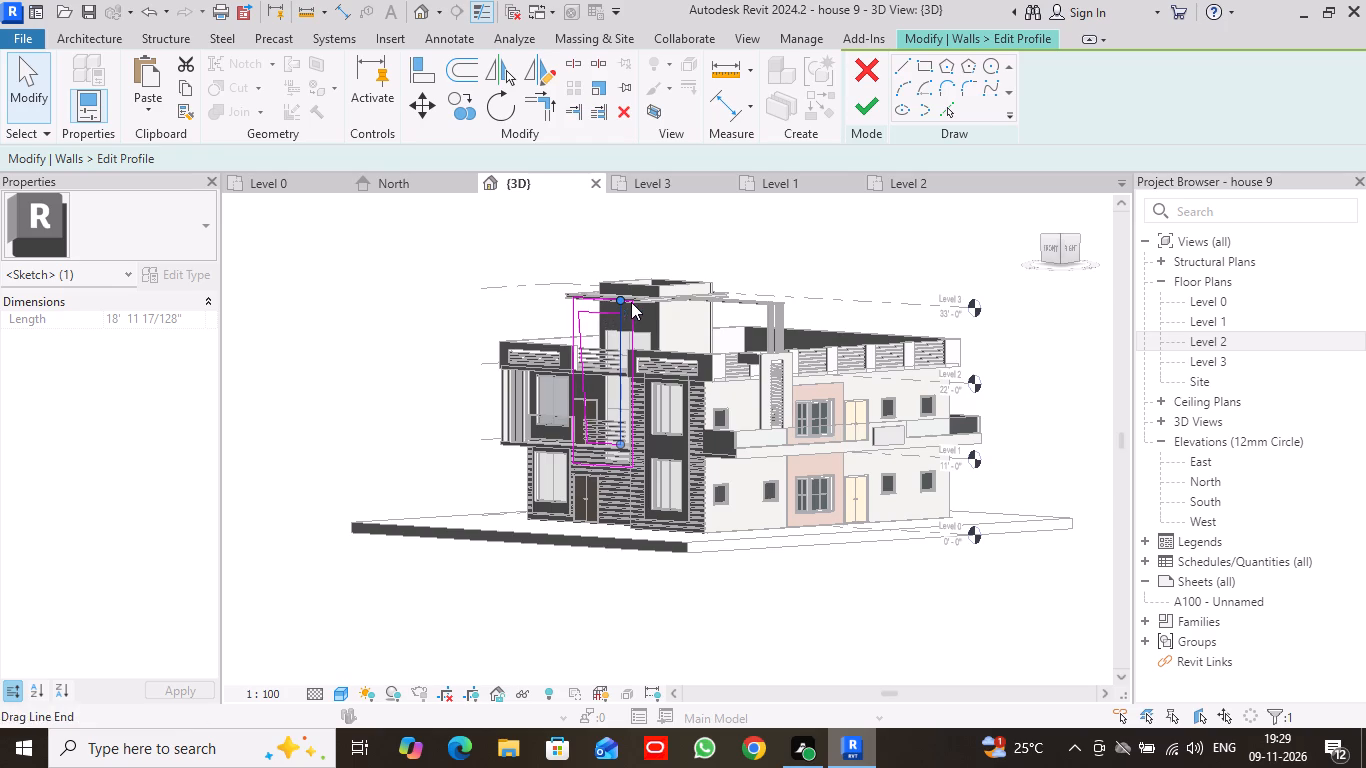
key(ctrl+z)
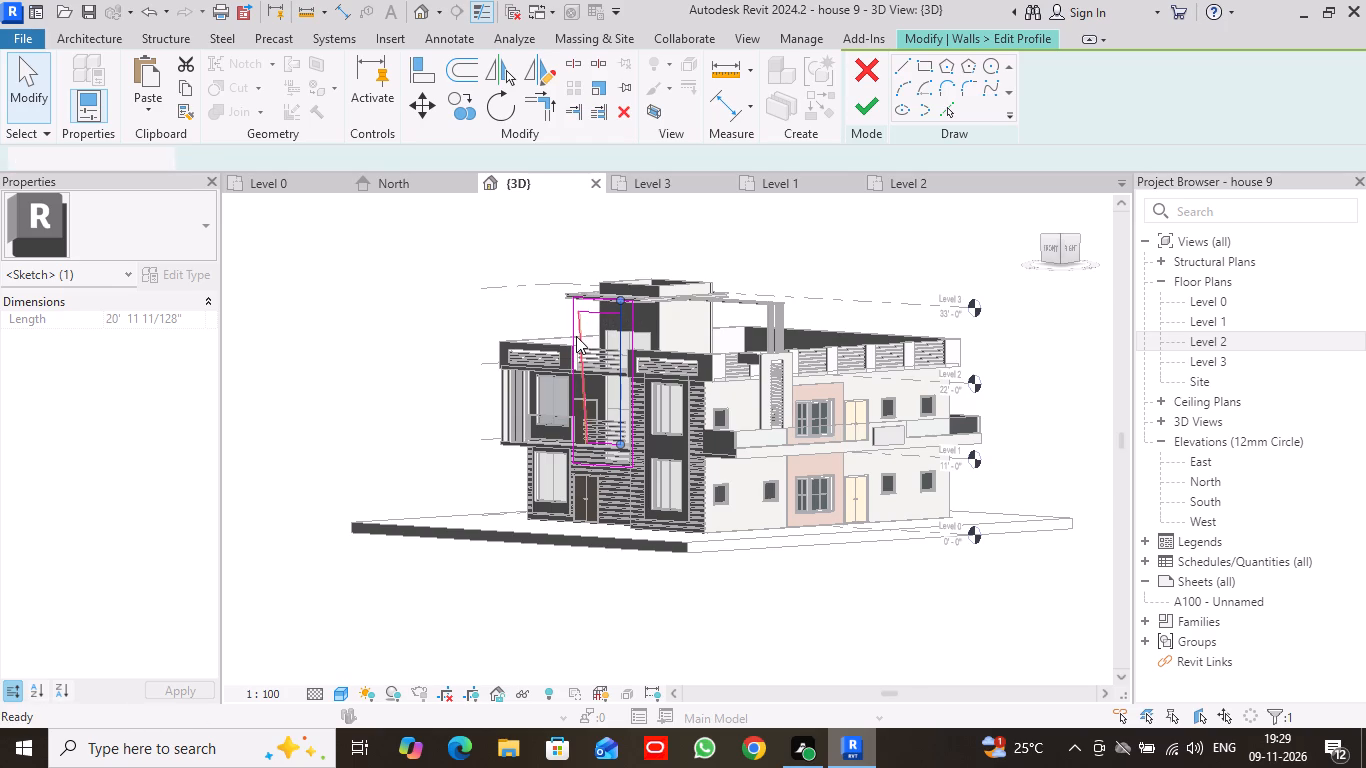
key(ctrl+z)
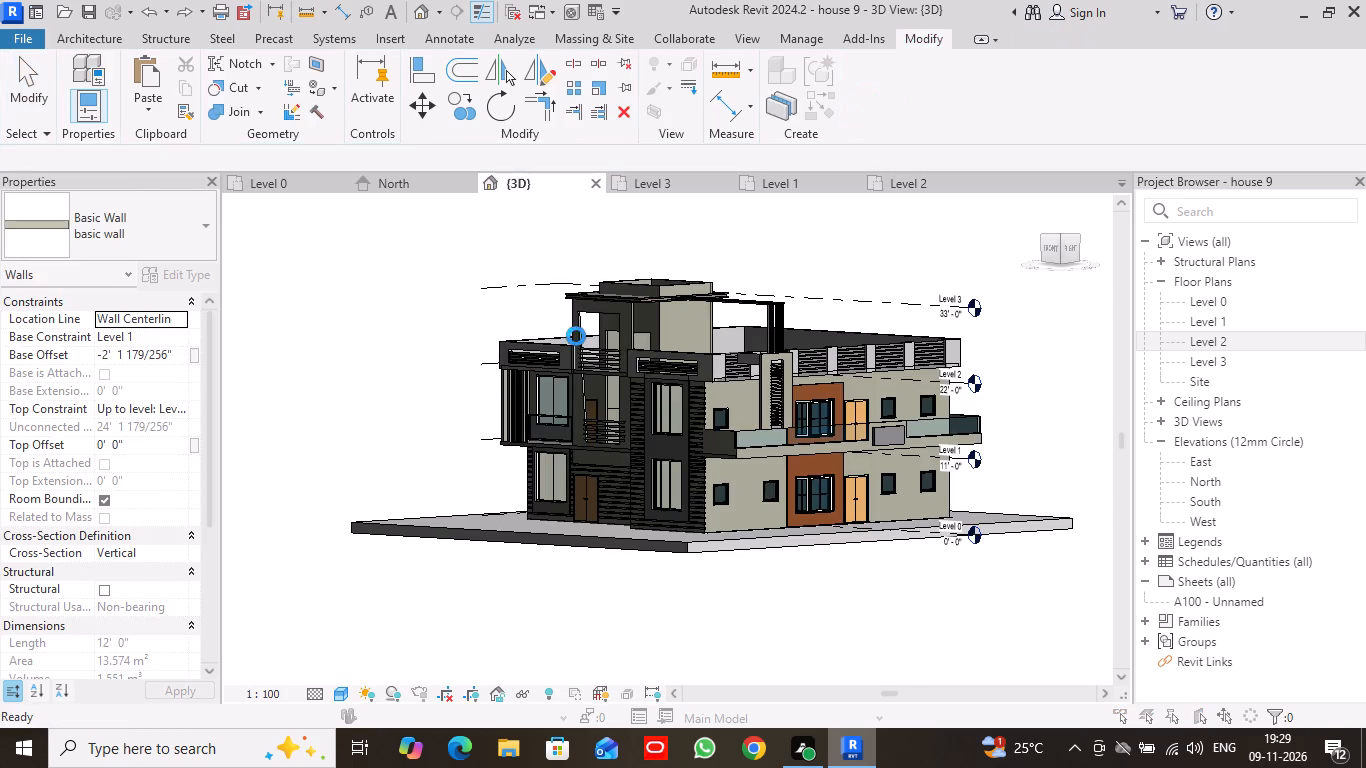
Set the structure layer material of the basic wall type to Door - Panel, starting from the stair tower's front wall with the slanted opening.
click(851, 204)
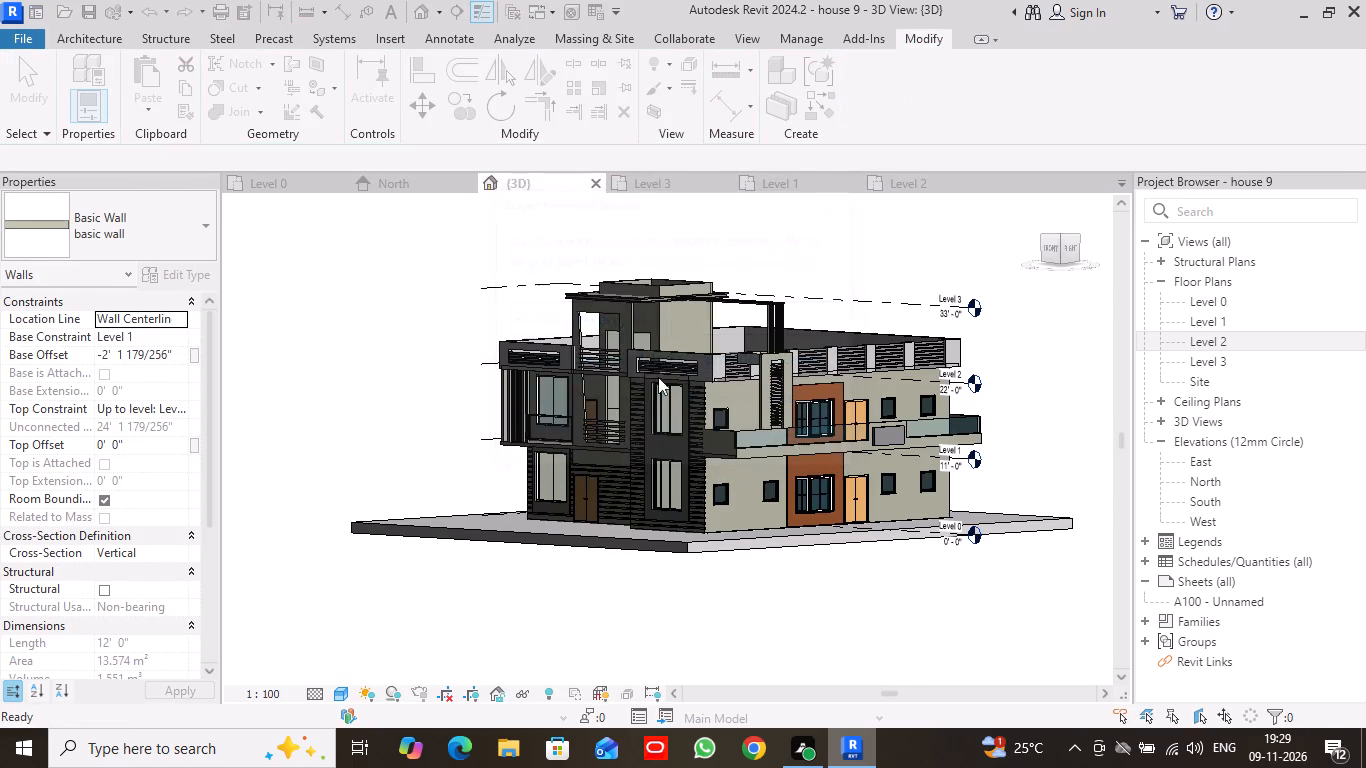
click(632, 327)
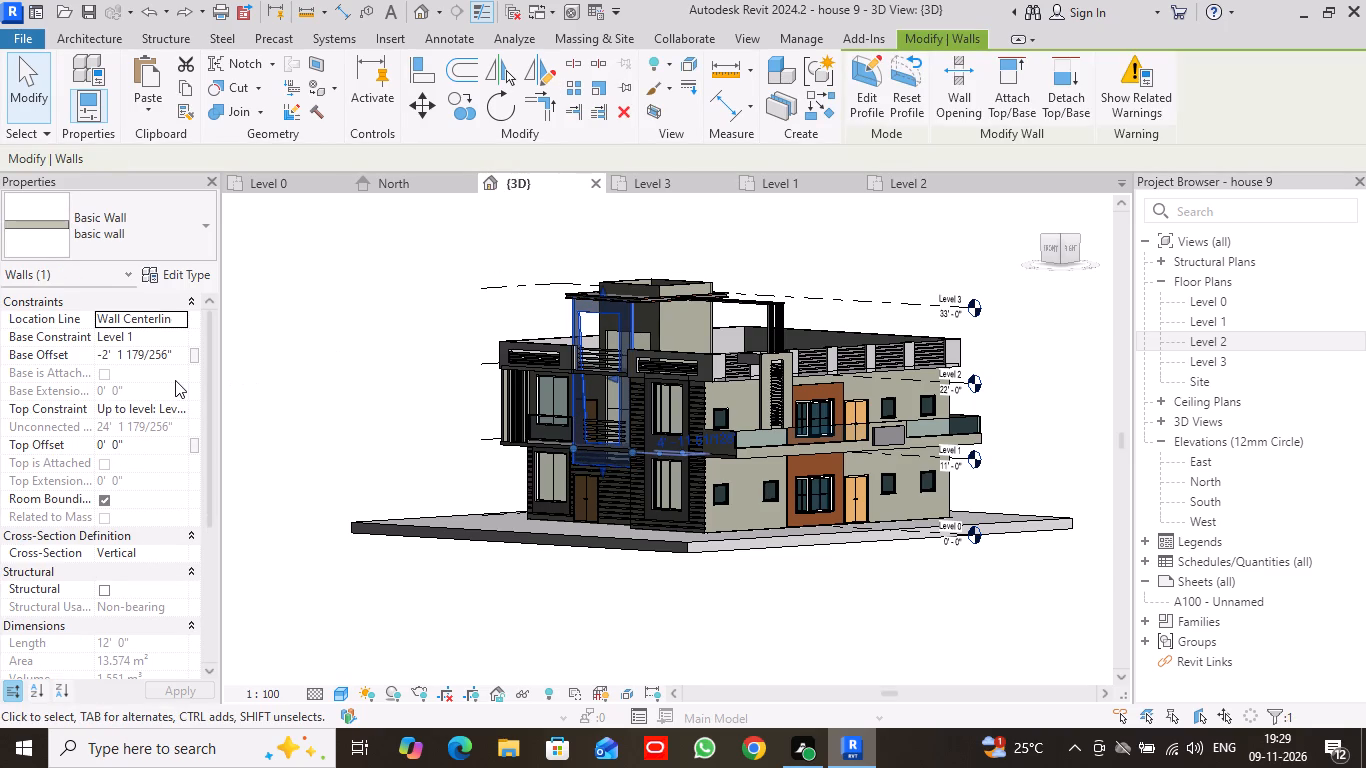
scroll(136, 446, down, 3)
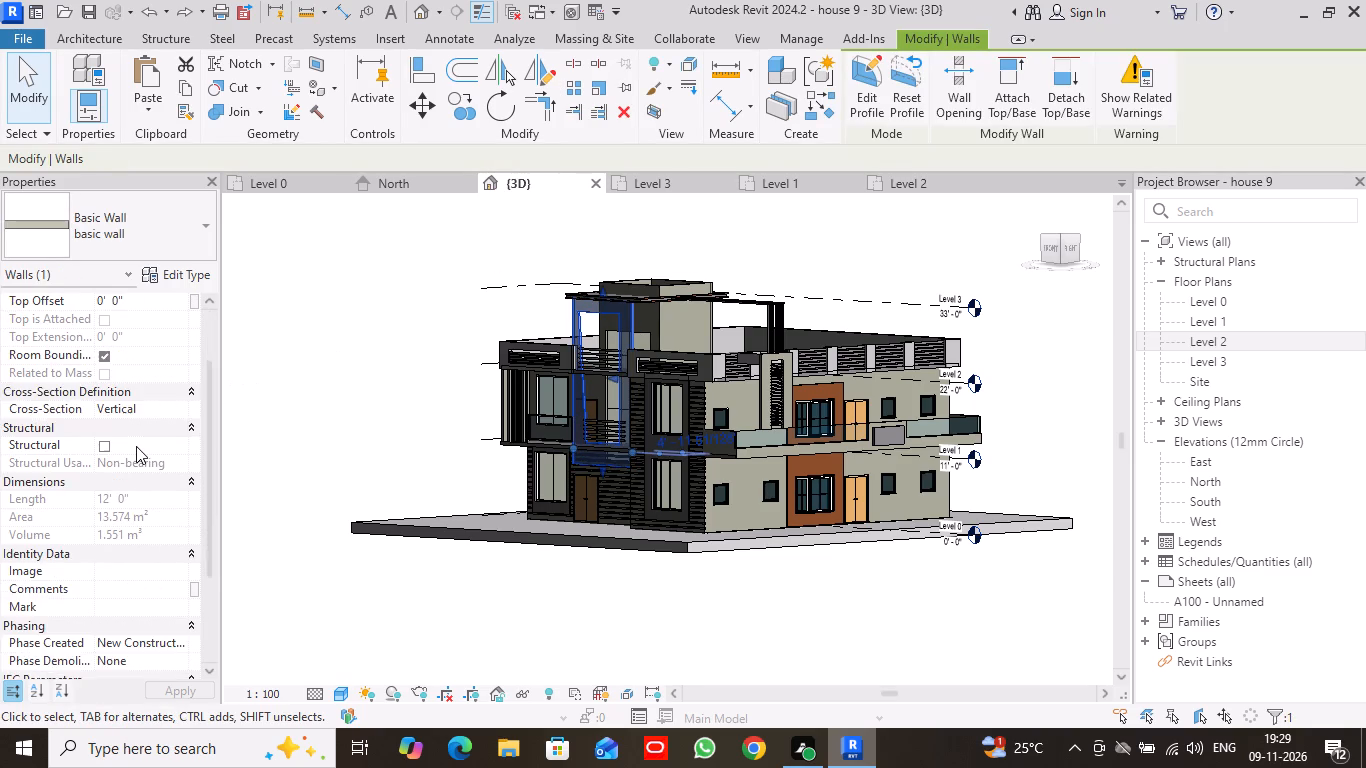
scroll(136, 446, down, 4)
scroll(136, 446, up, 6)
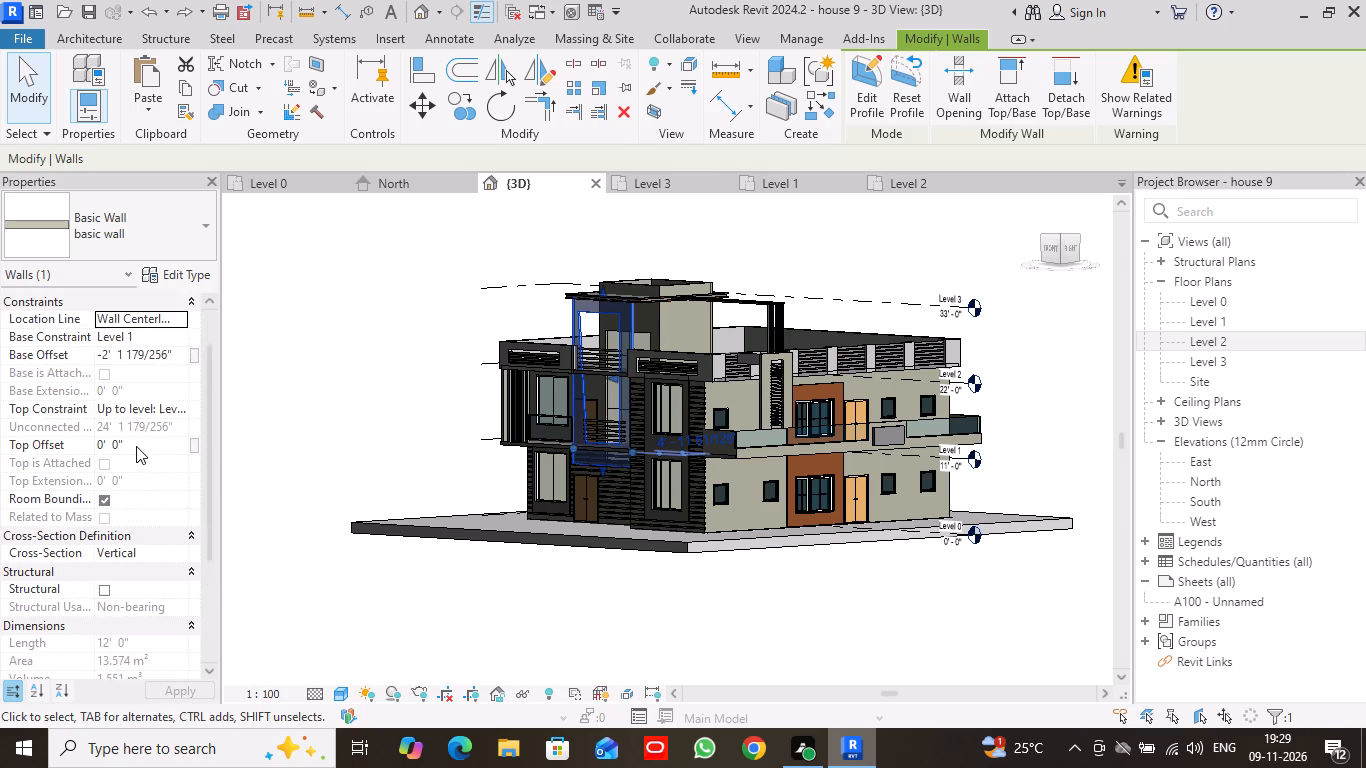
scroll(136, 446, down, 1)
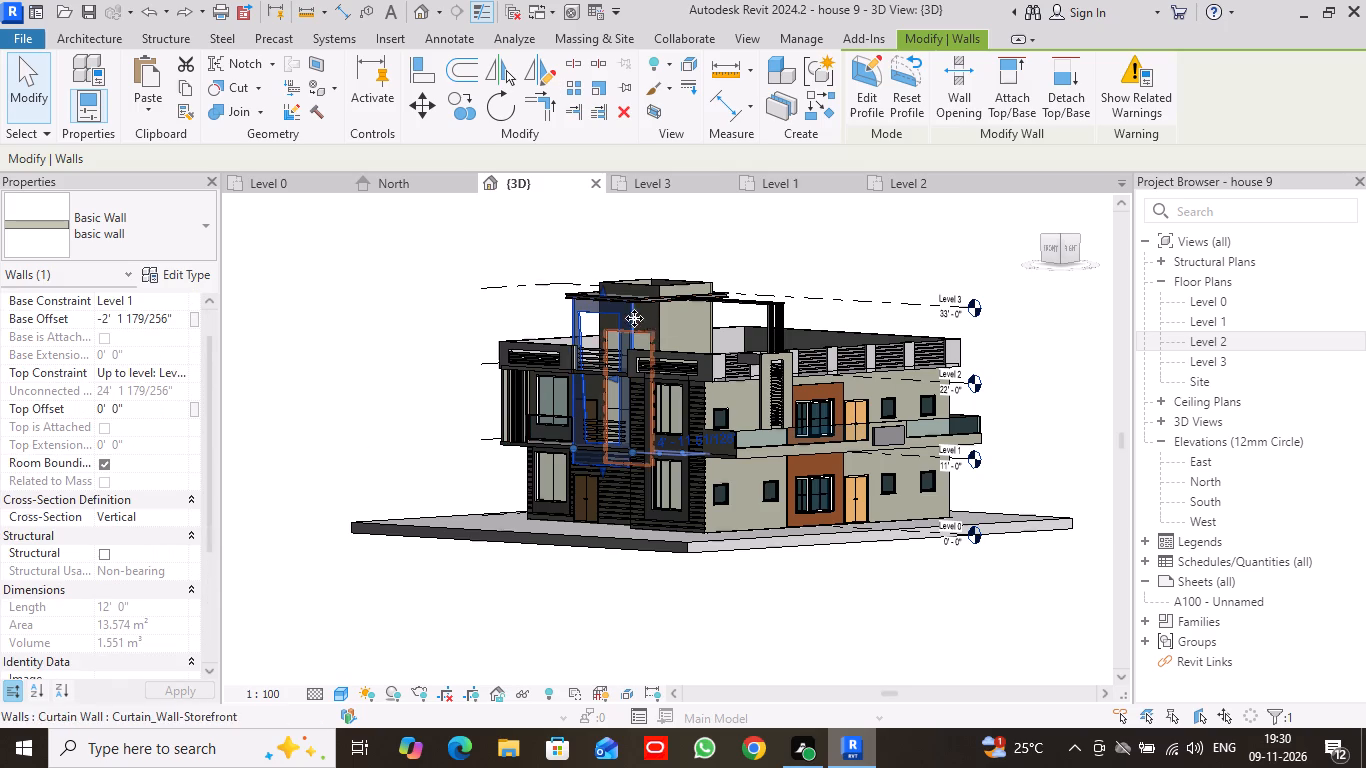
right_click(626, 321)
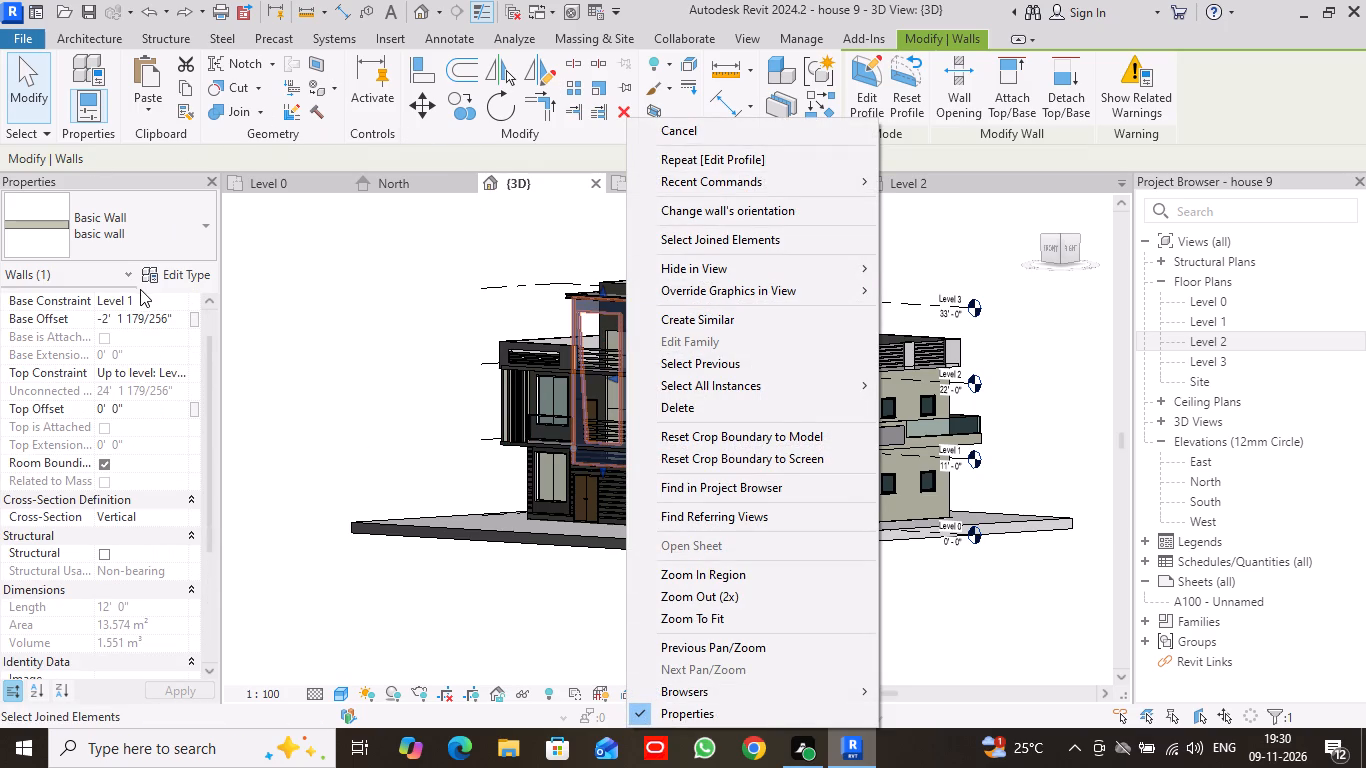
click(178, 275)
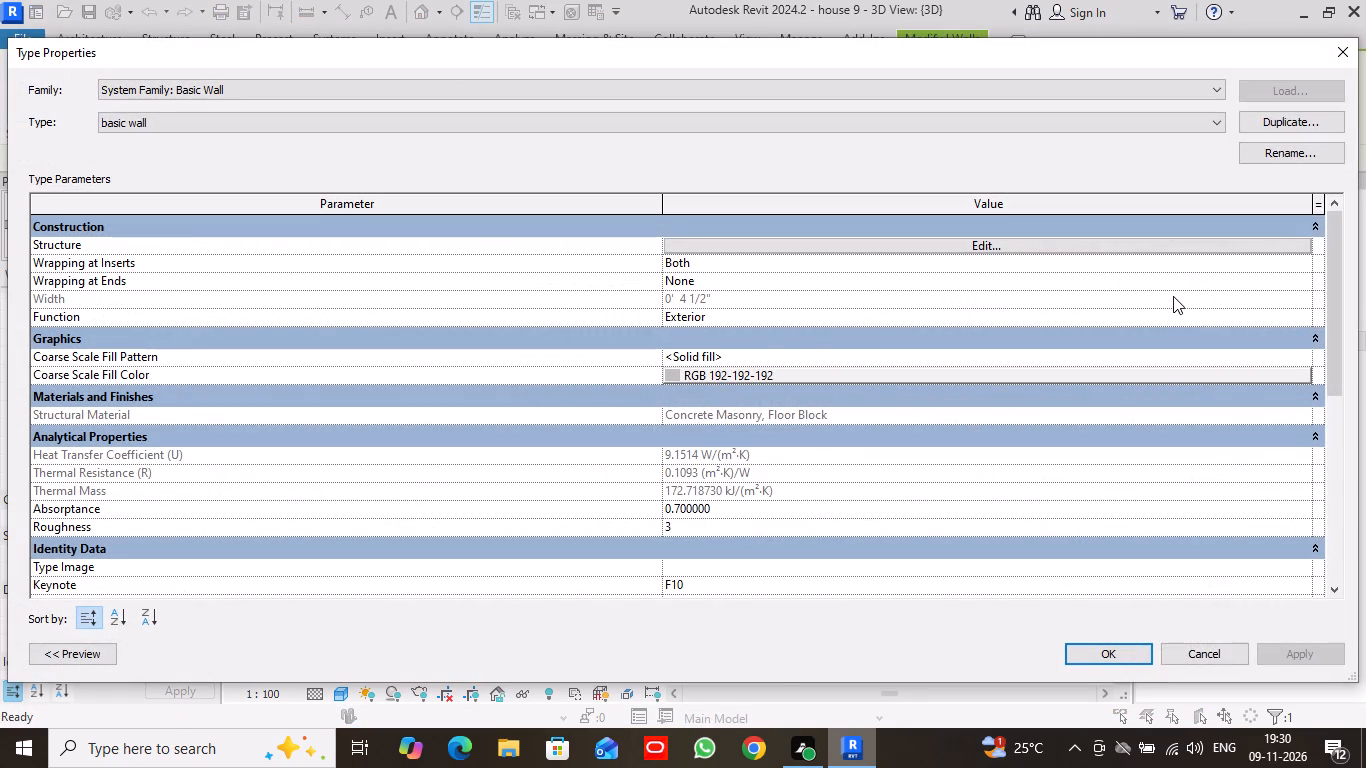
click(1010, 246)
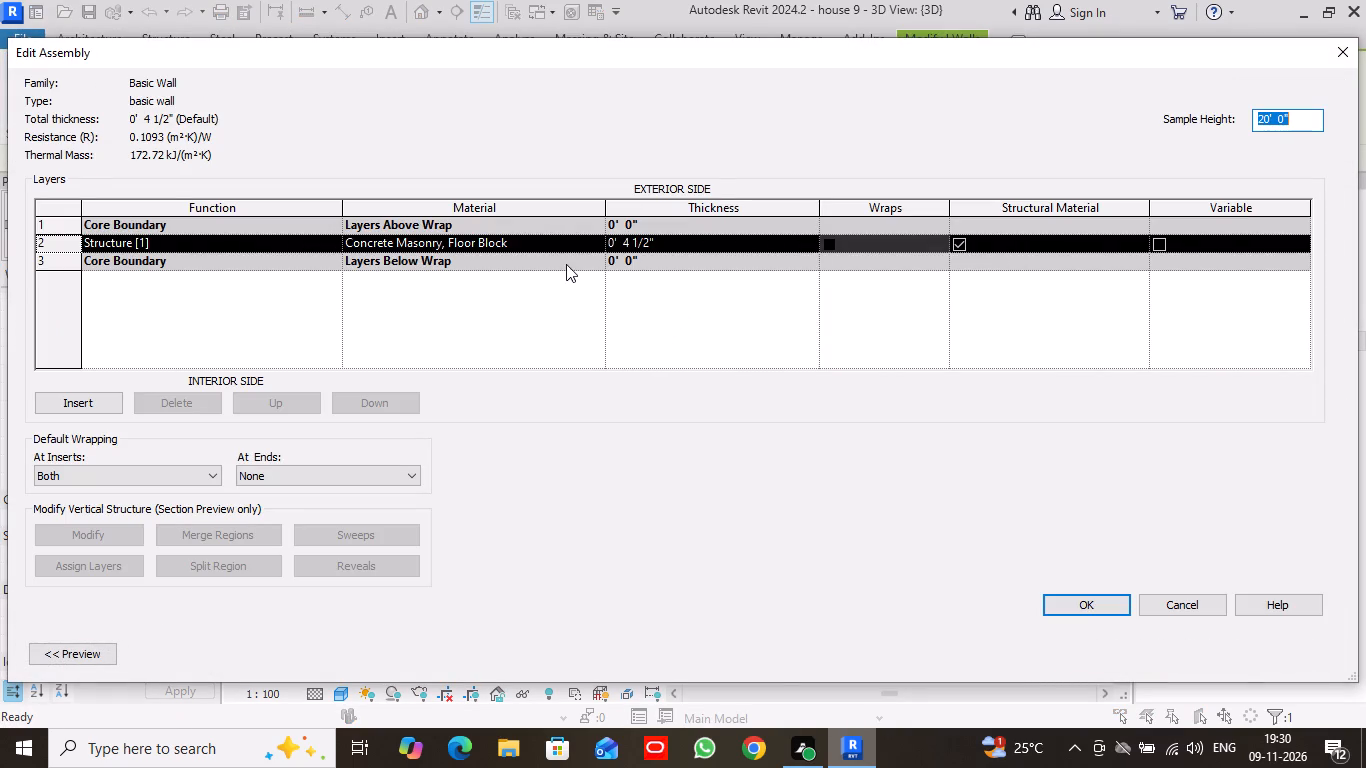
click(592, 242)
click(599, 242)
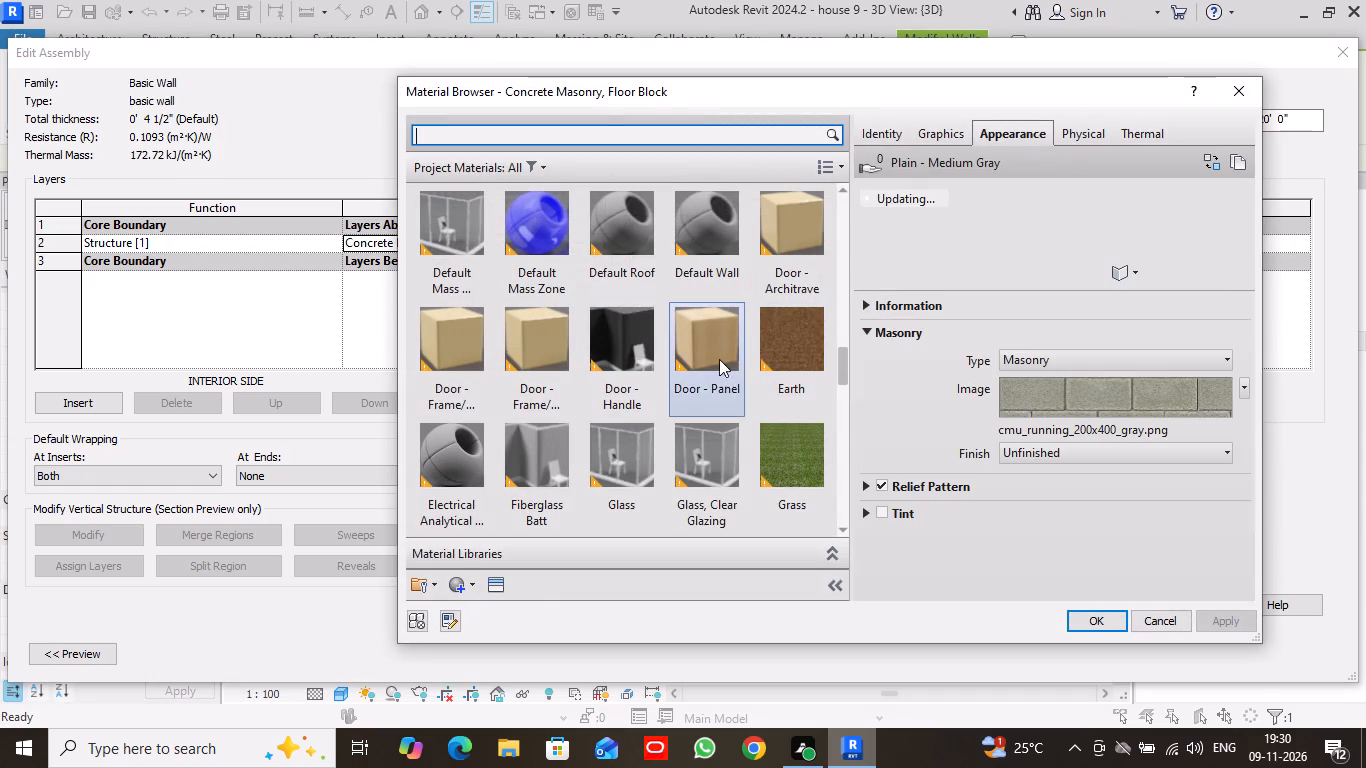
click(715, 356)
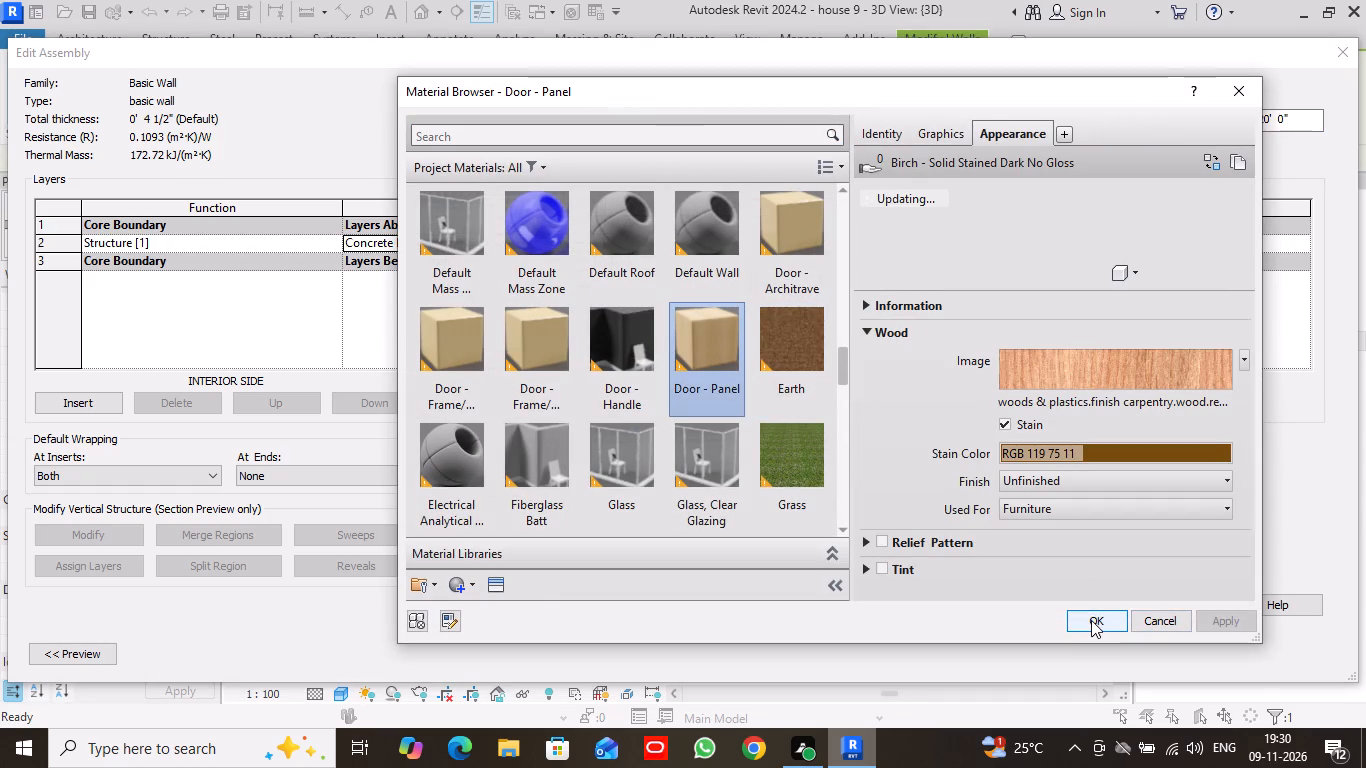
click(1090, 620)
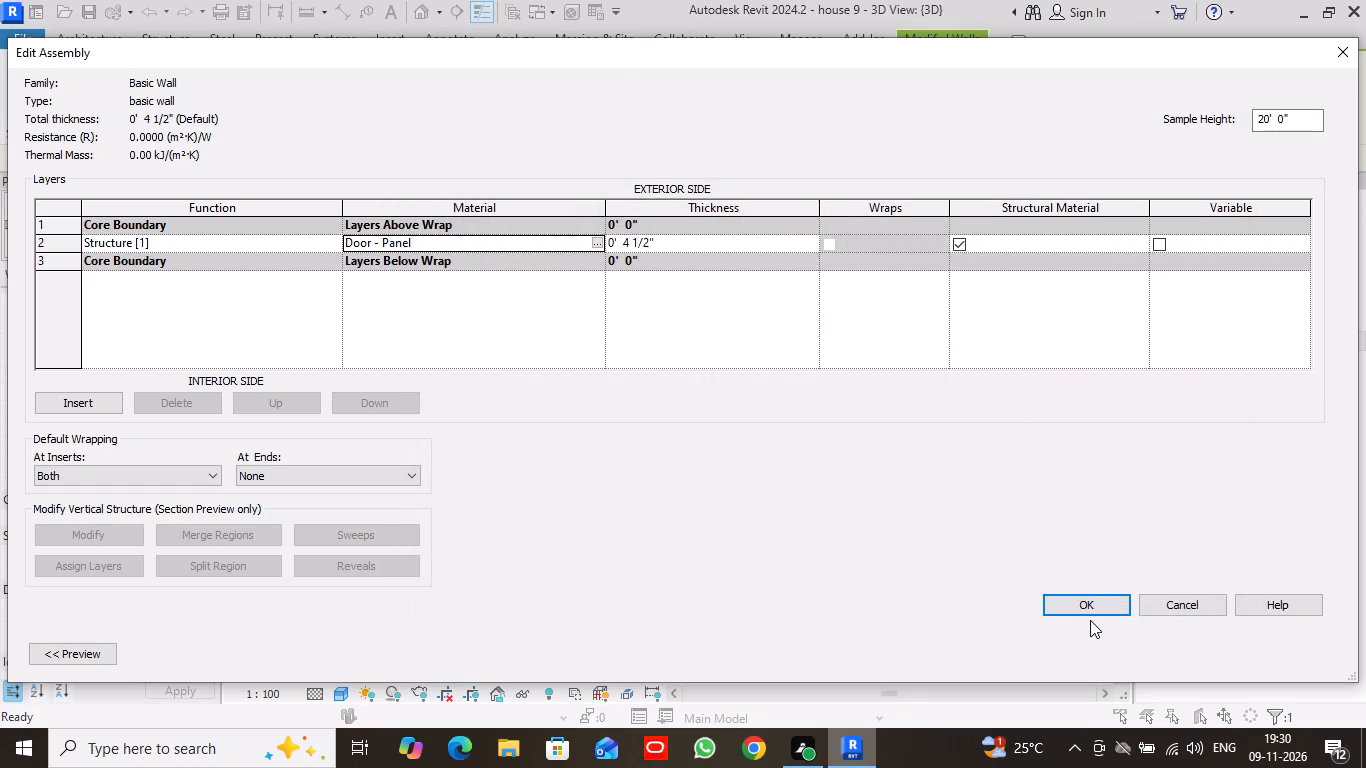
click(1089, 603)
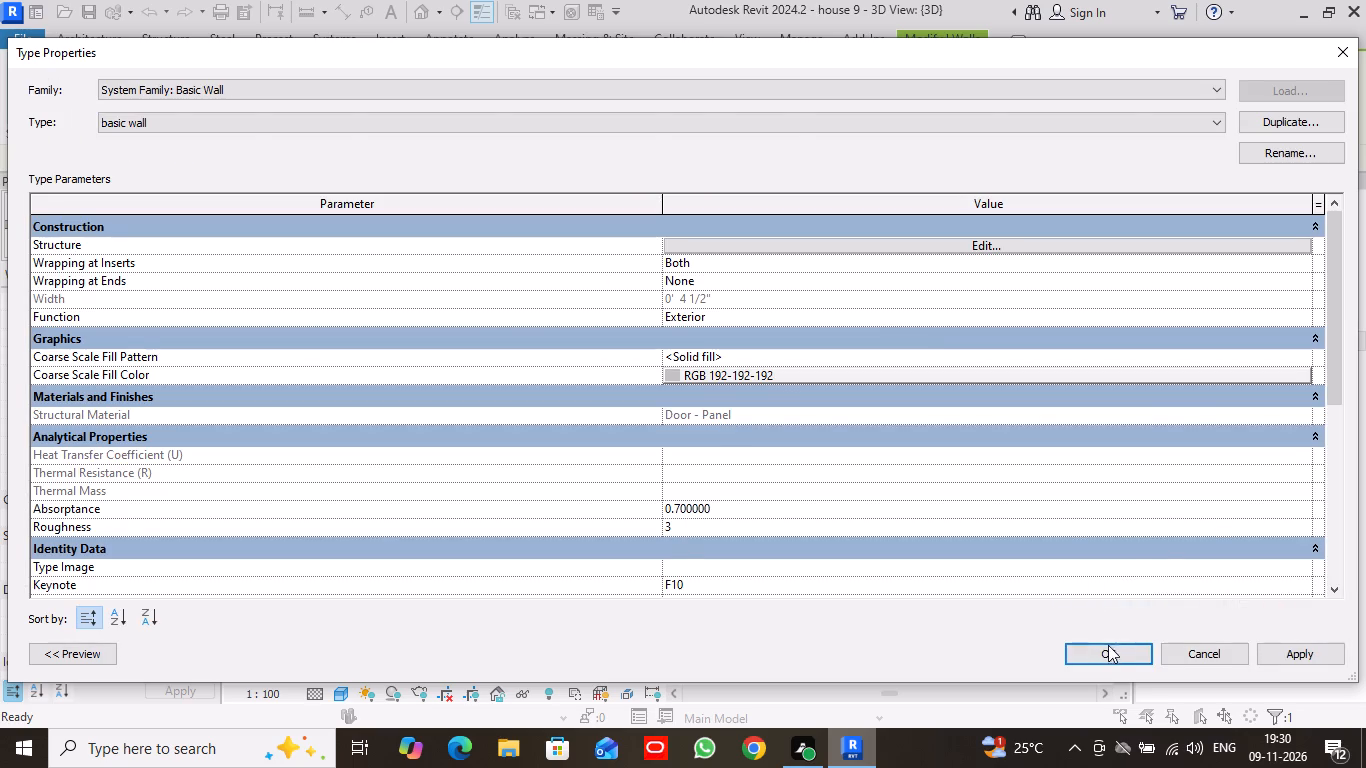
click(1108, 647)
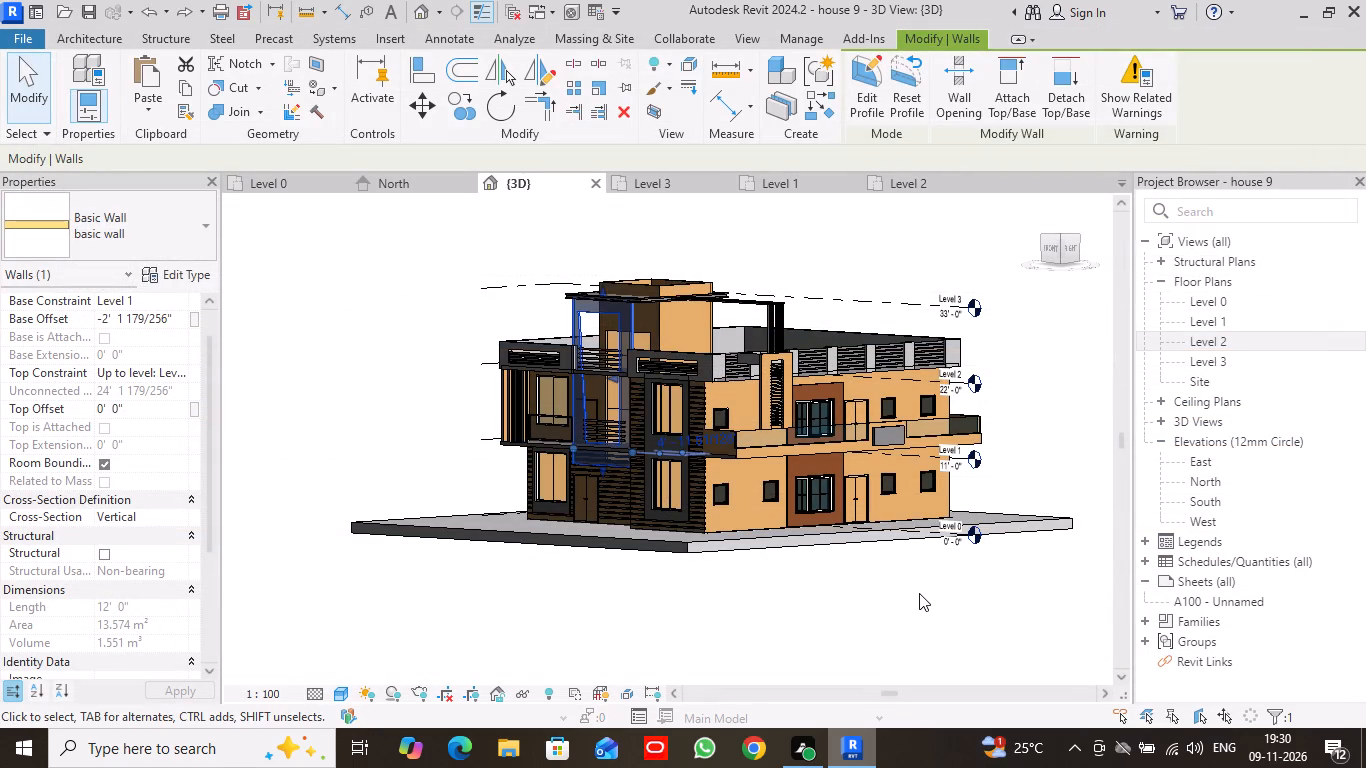
click(268, 265)
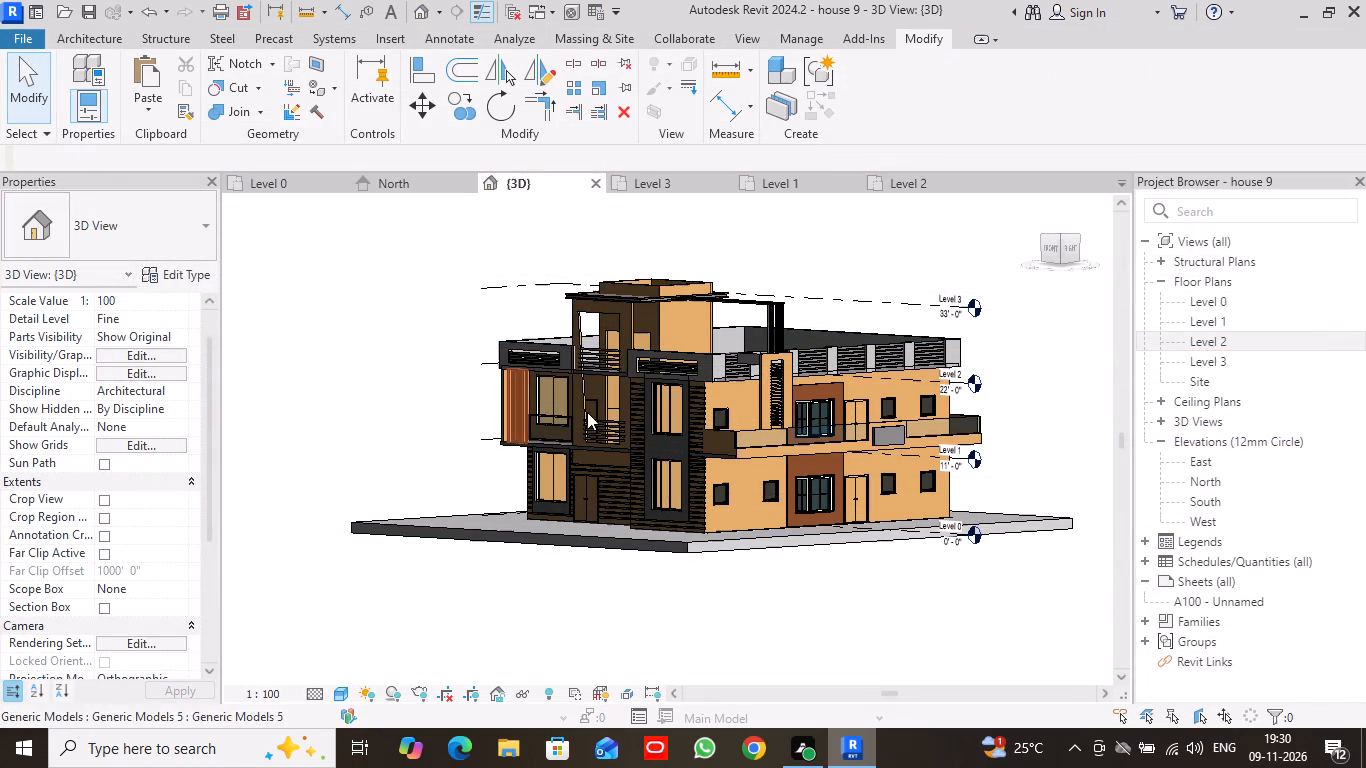
Duplicate the wall type of the stair tower's front wall with the slanted opening as basic wall 3.
click(1051, 249)
scroll(597, 434, up, 5)
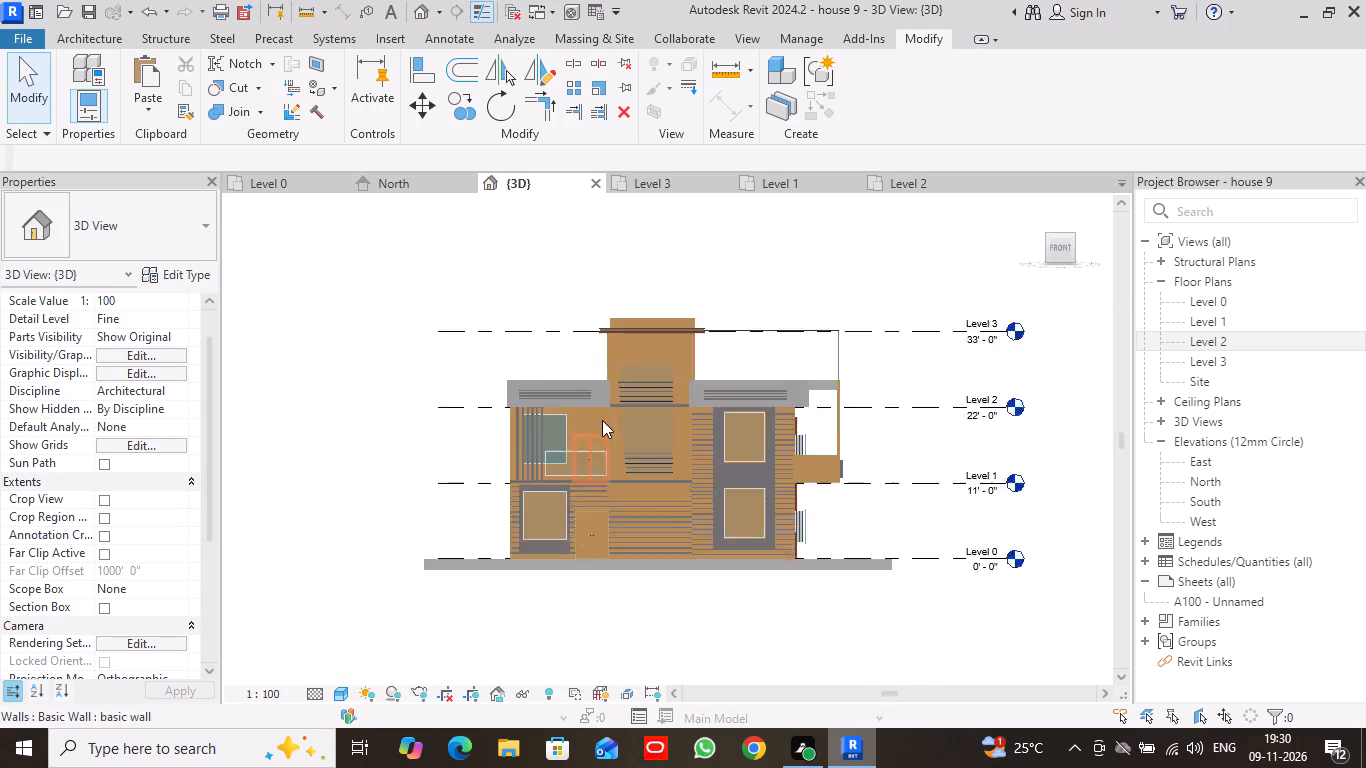
scroll(621, 417, up, 3)
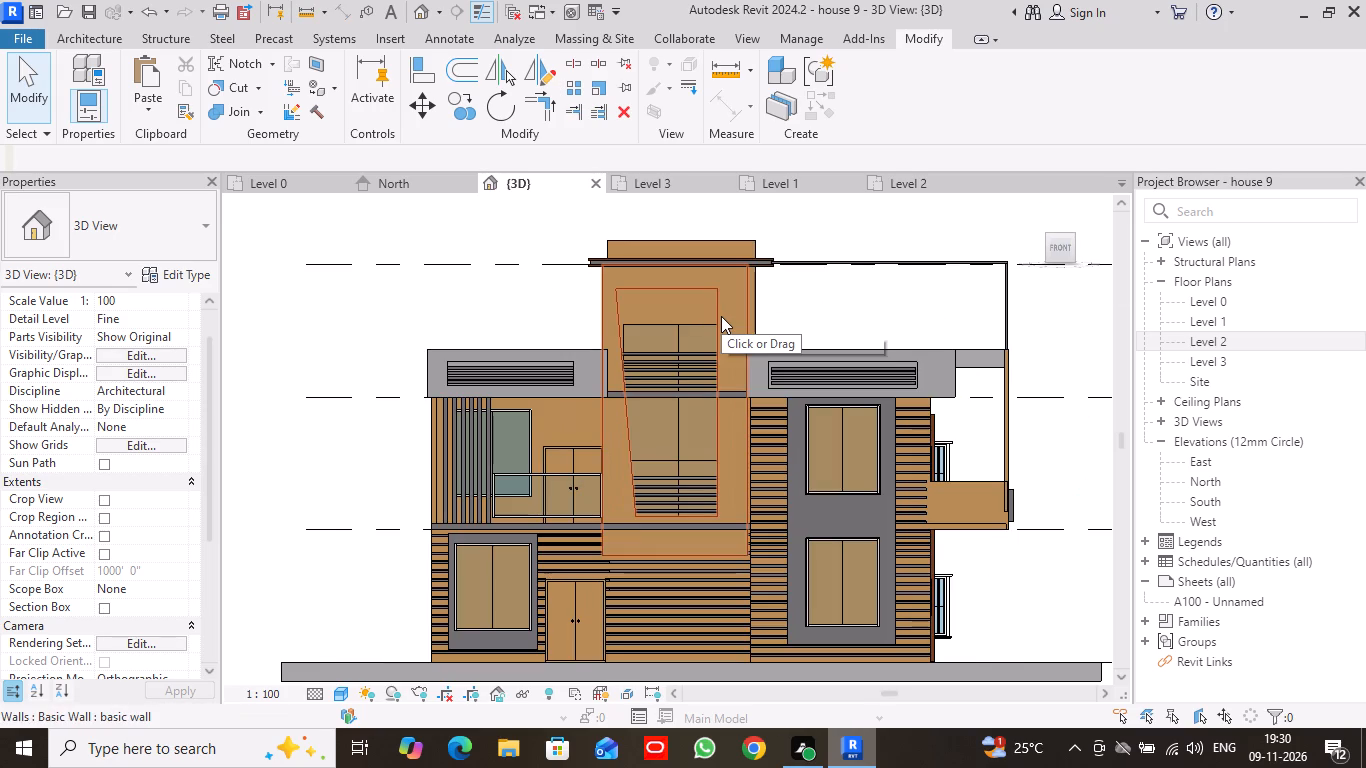
click(721, 316)
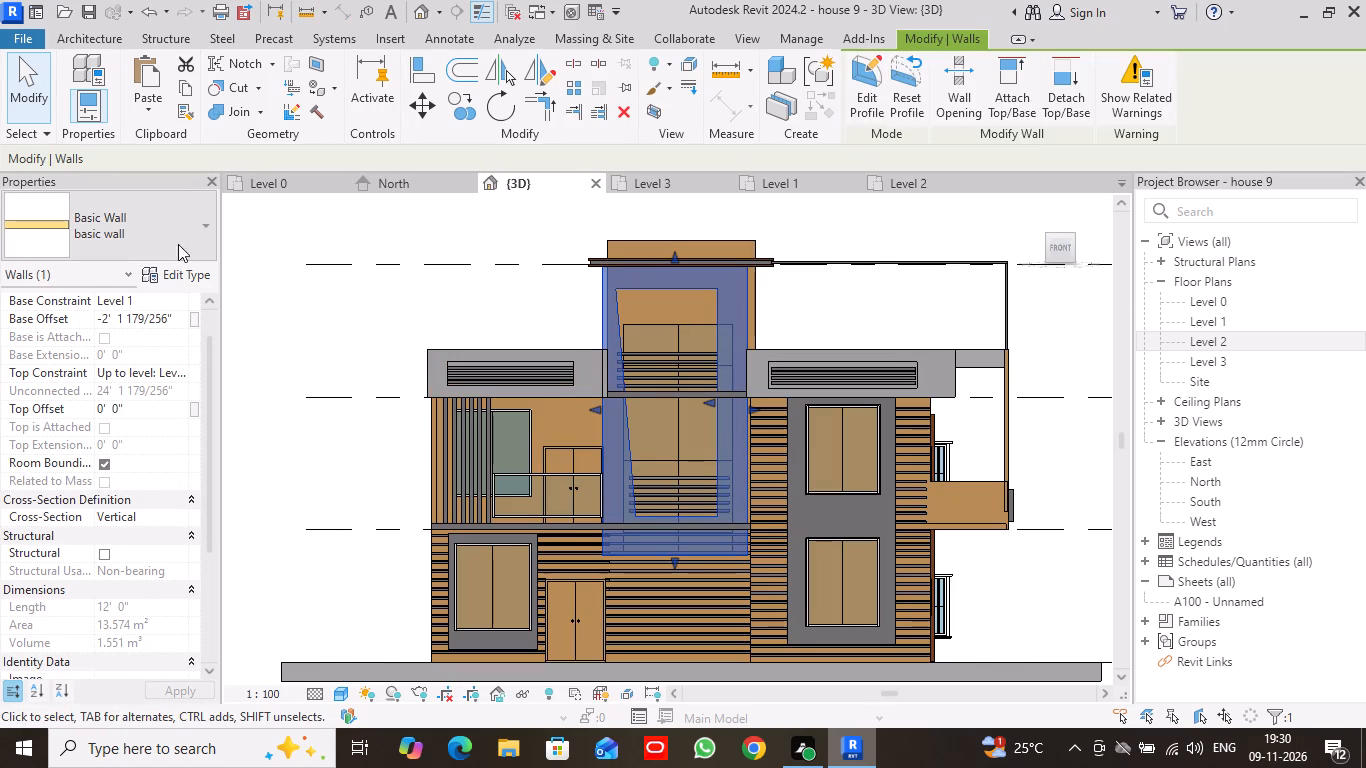
click(182, 274)
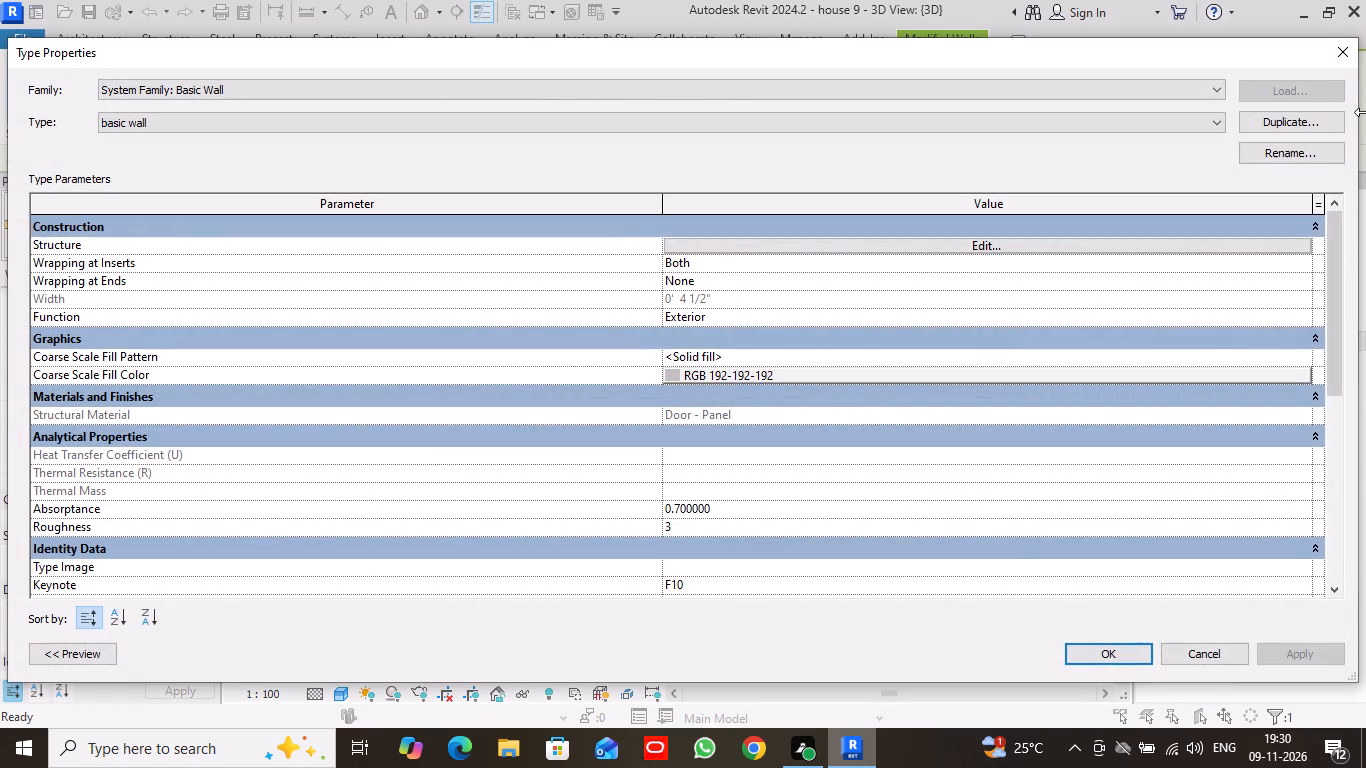
click(1296, 119)
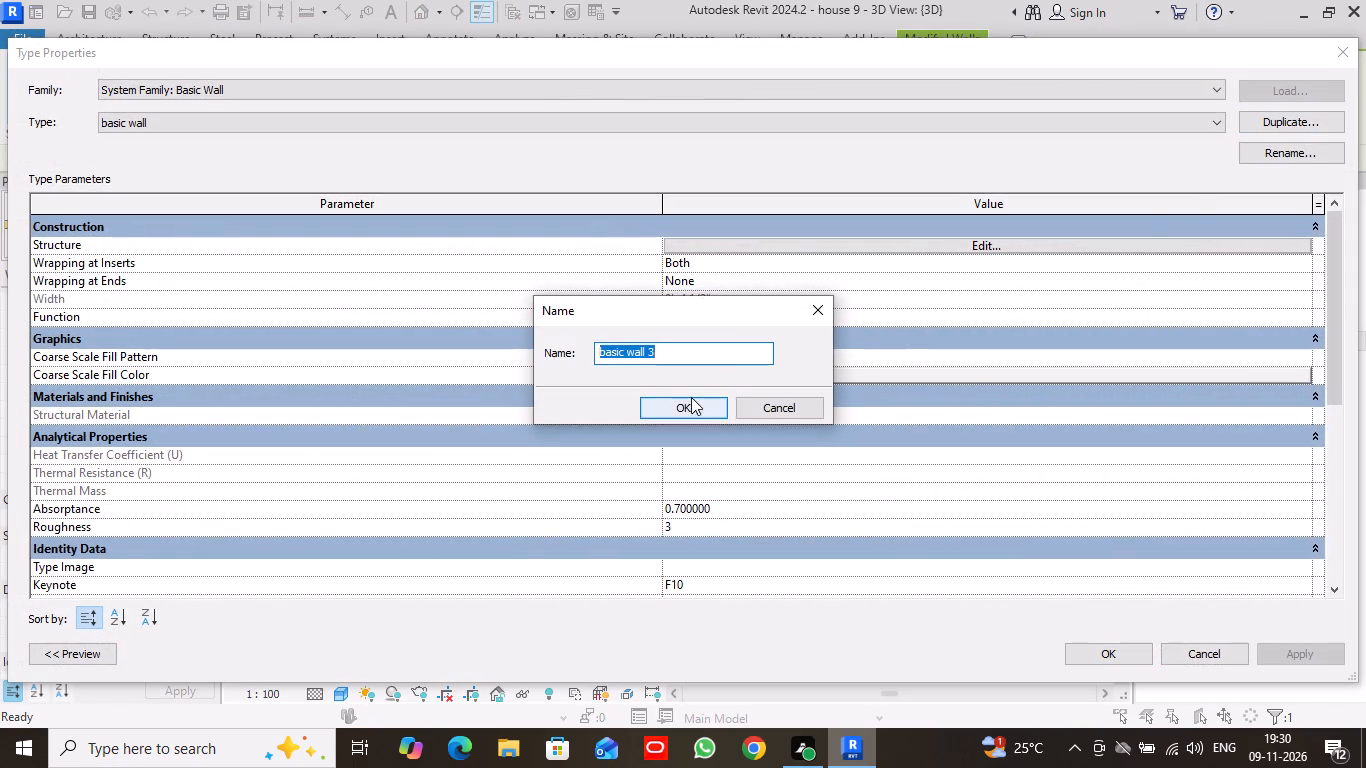
click(689, 406)
Examine the project materials and the appearance library for a finish for basic wall 3's structure layer.
click(992, 244)
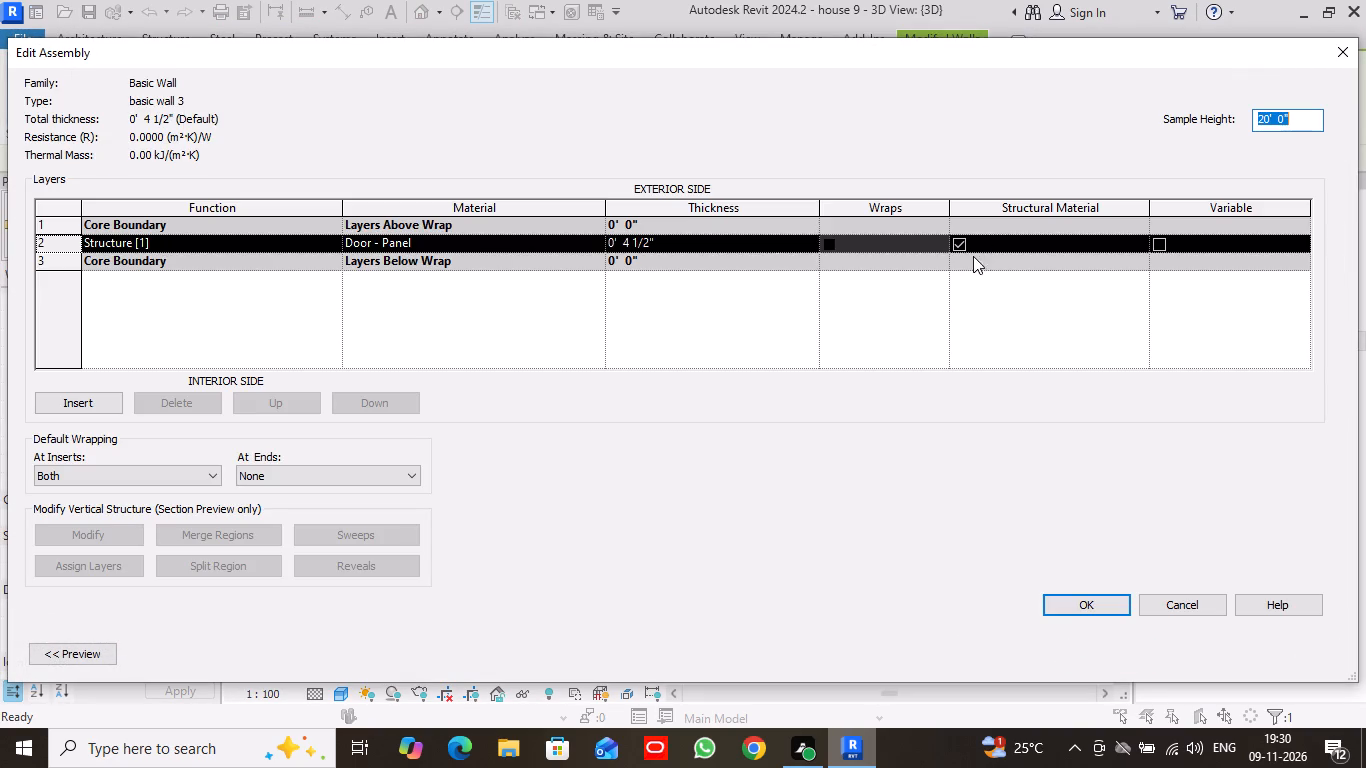
click(587, 243)
click(600, 240)
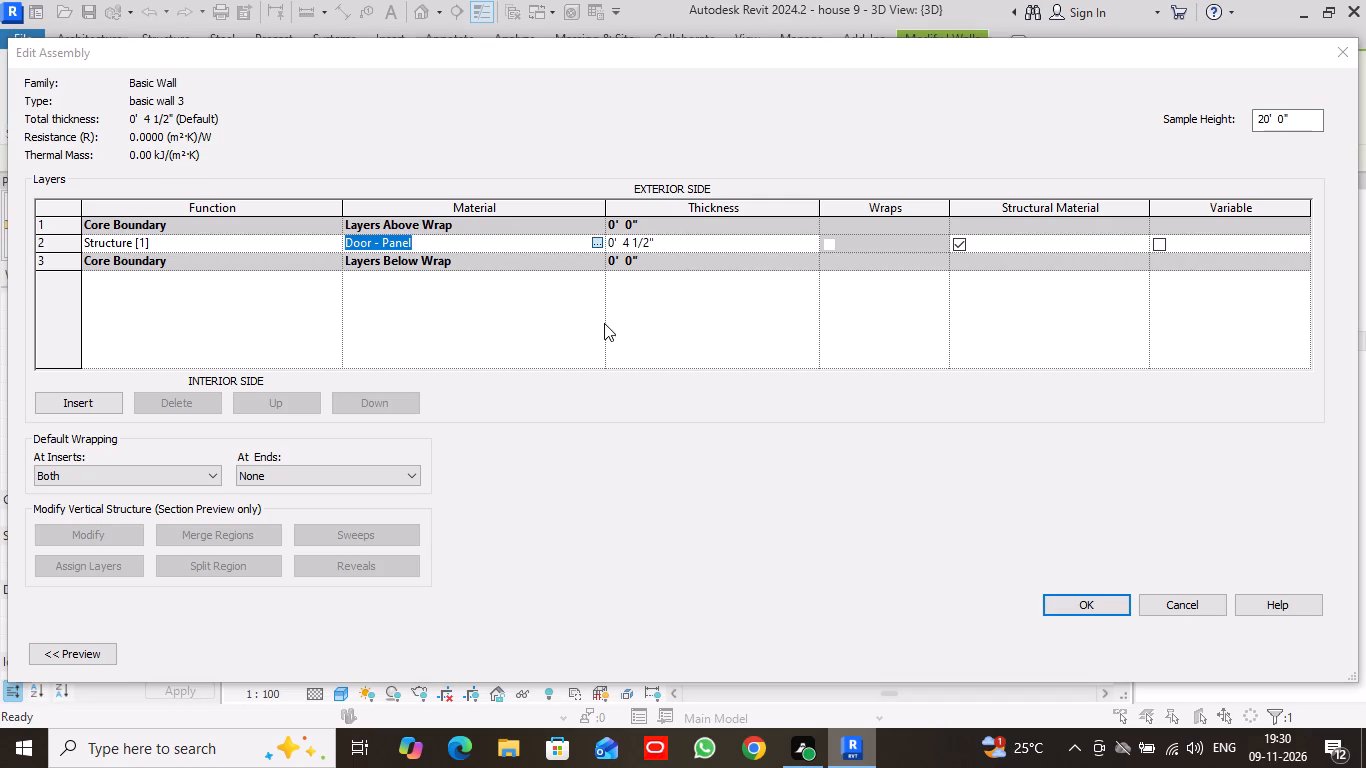
scroll(668, 332, down, 1)
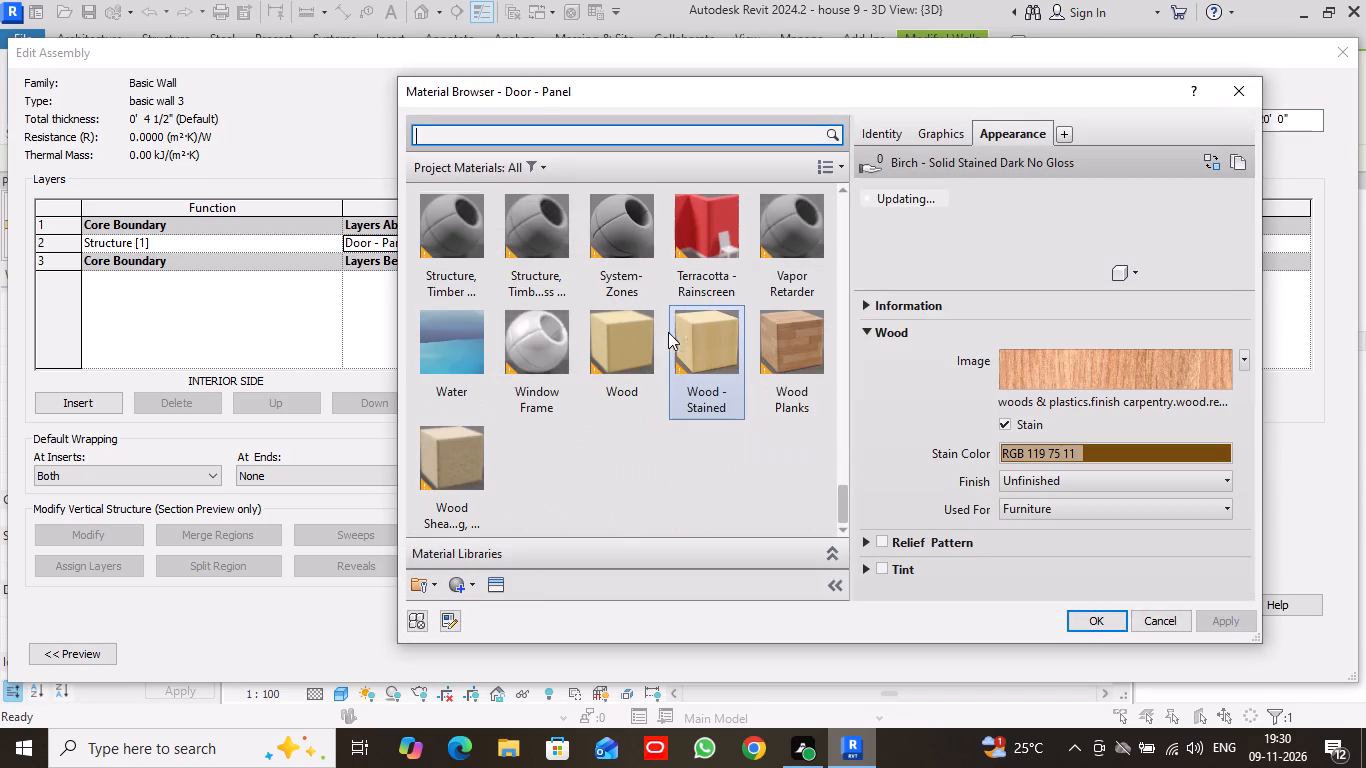
scroll(677, 335, up, 4)
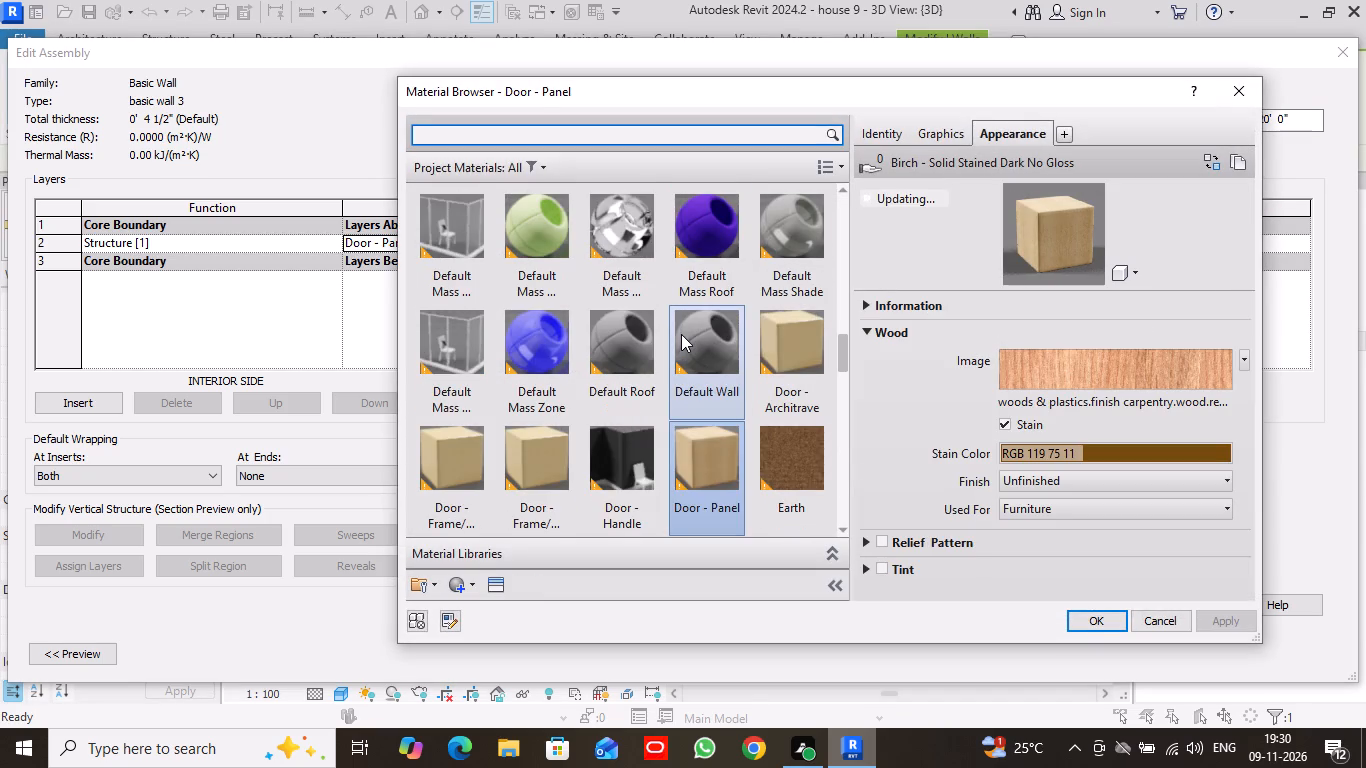
scroll(681, 334, up, 3)
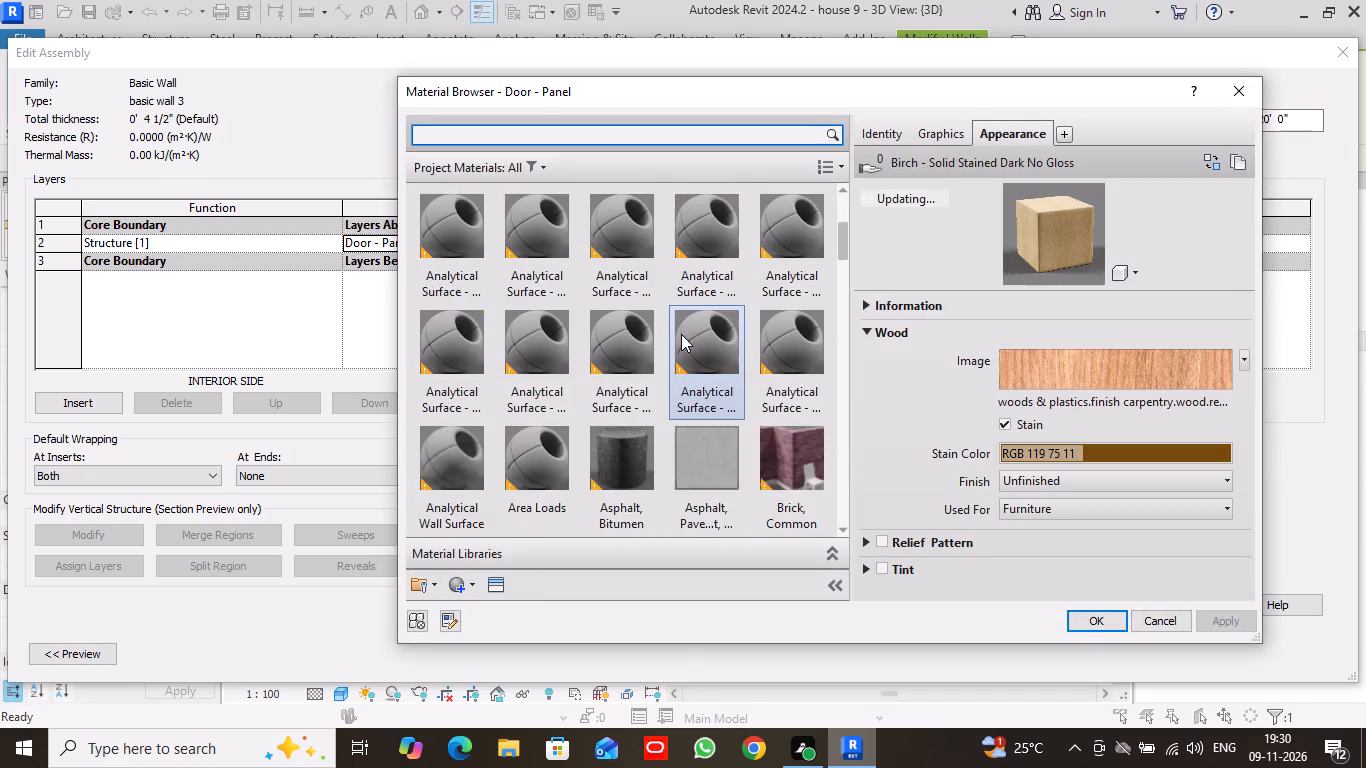
scroll(681, 334, up, 2)
scroll(681, 334, down, 2)
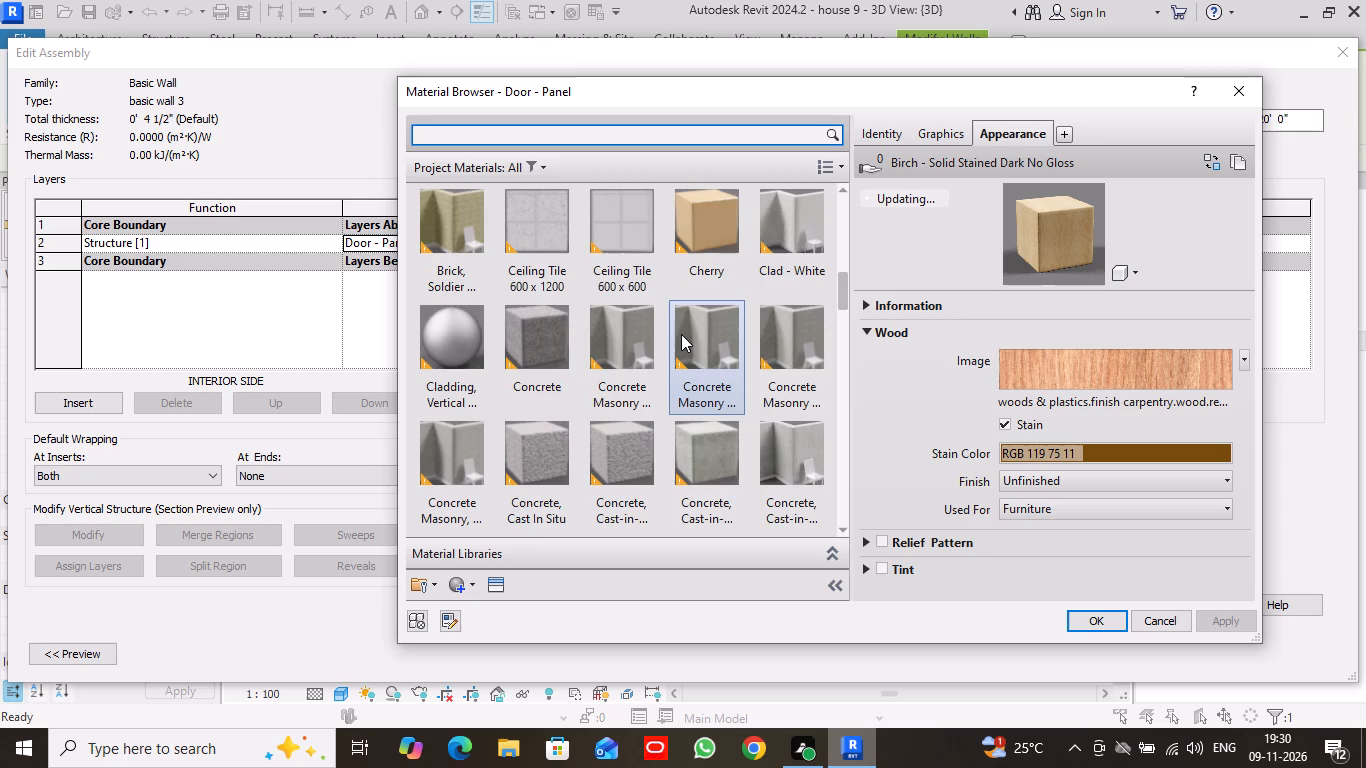
click(491, 579)
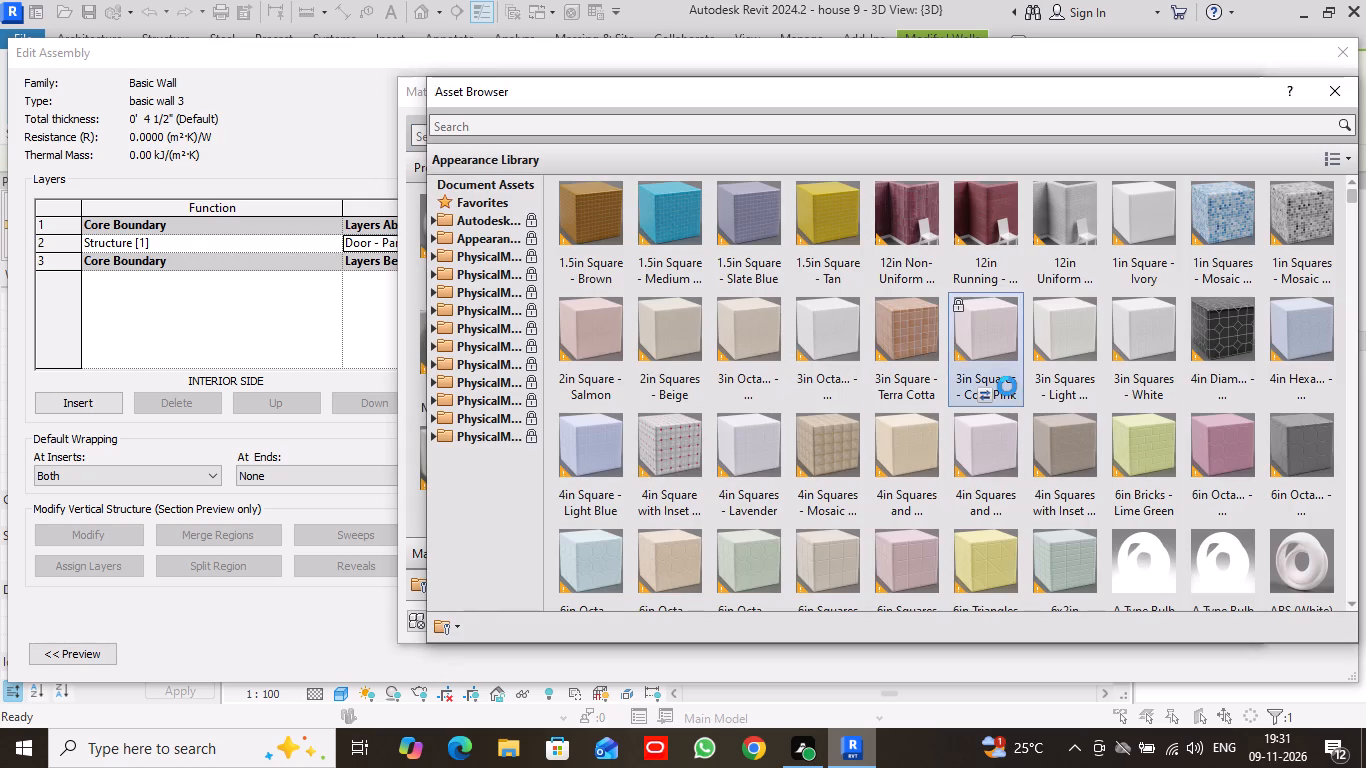
click(1211, 341)
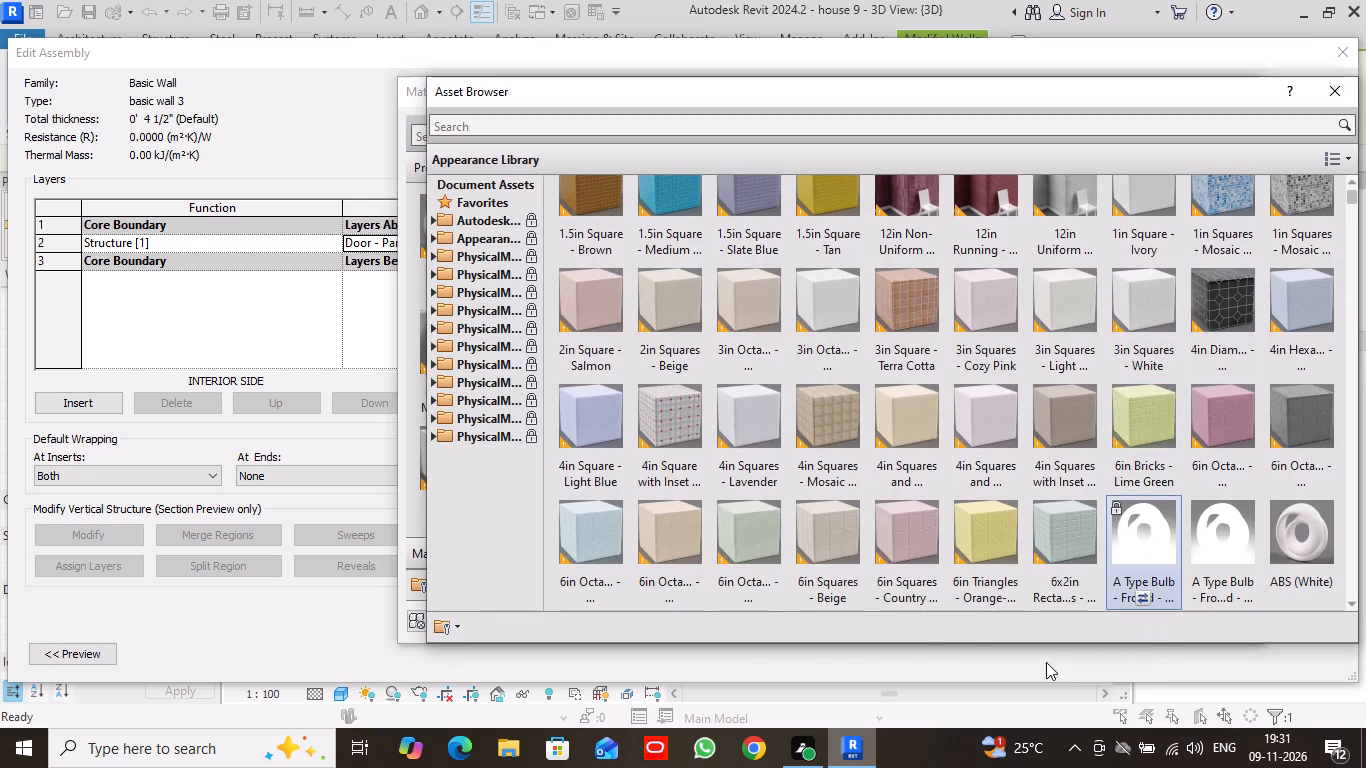
click(1335, 90)
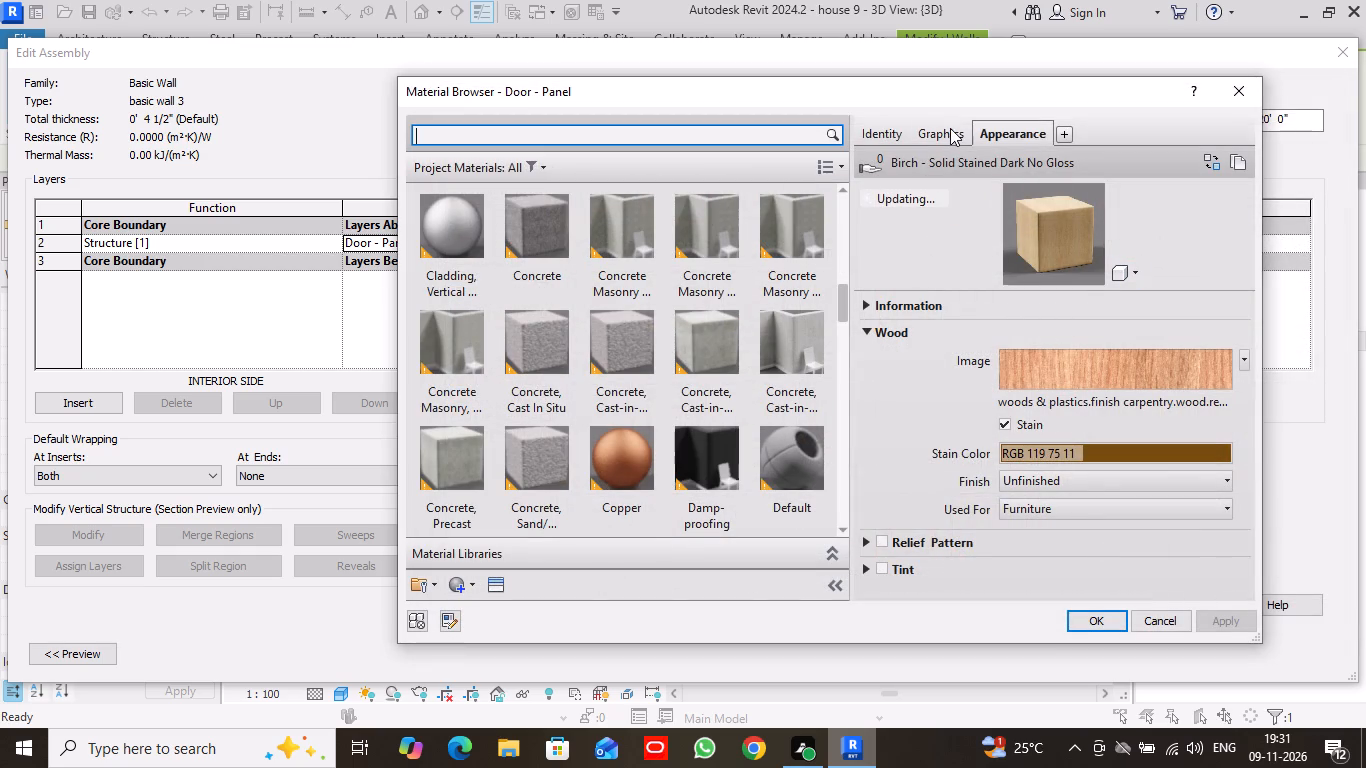
Compare the graphics and appearance settings of the Door - Panel material, including its surface pattern foreground colour.
click(945, 129)
click(1011, 130)
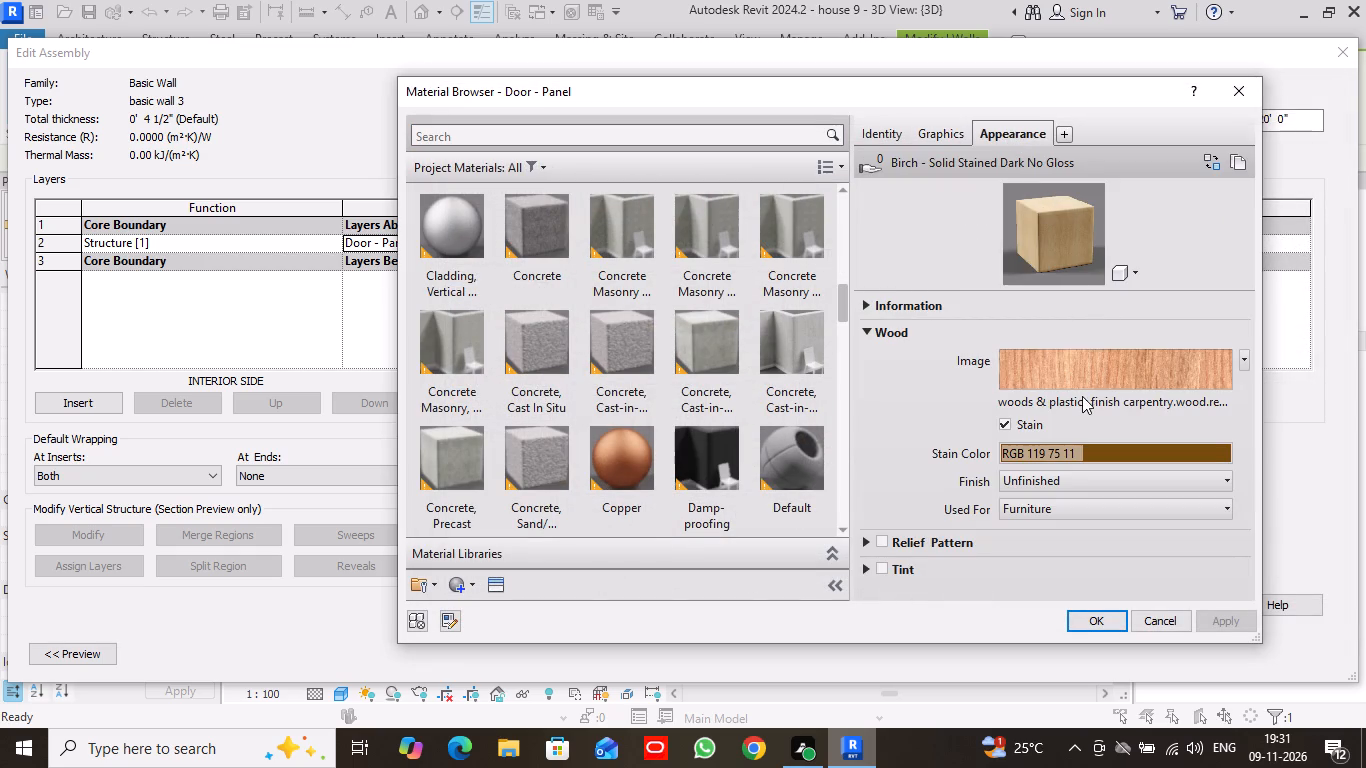
scroll(725, 442, down, 11)
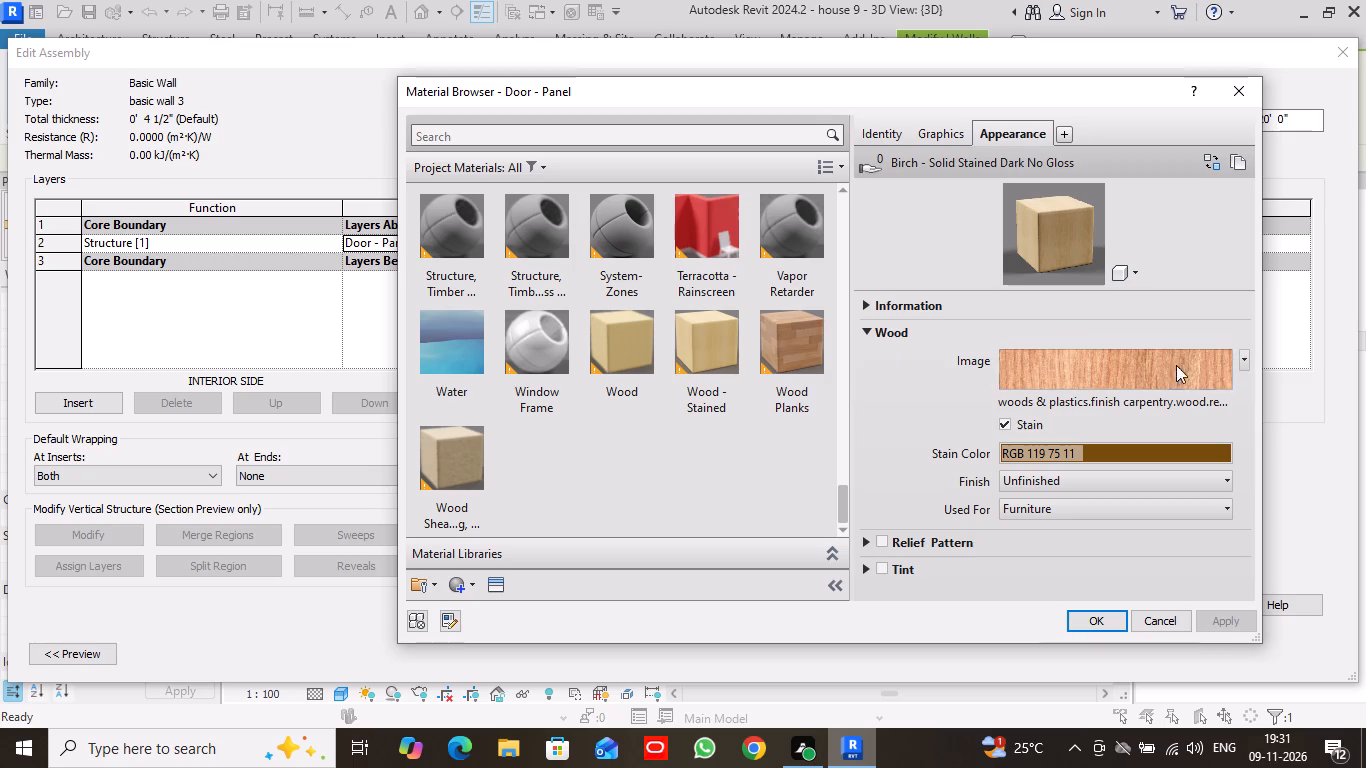
click(948, 134)
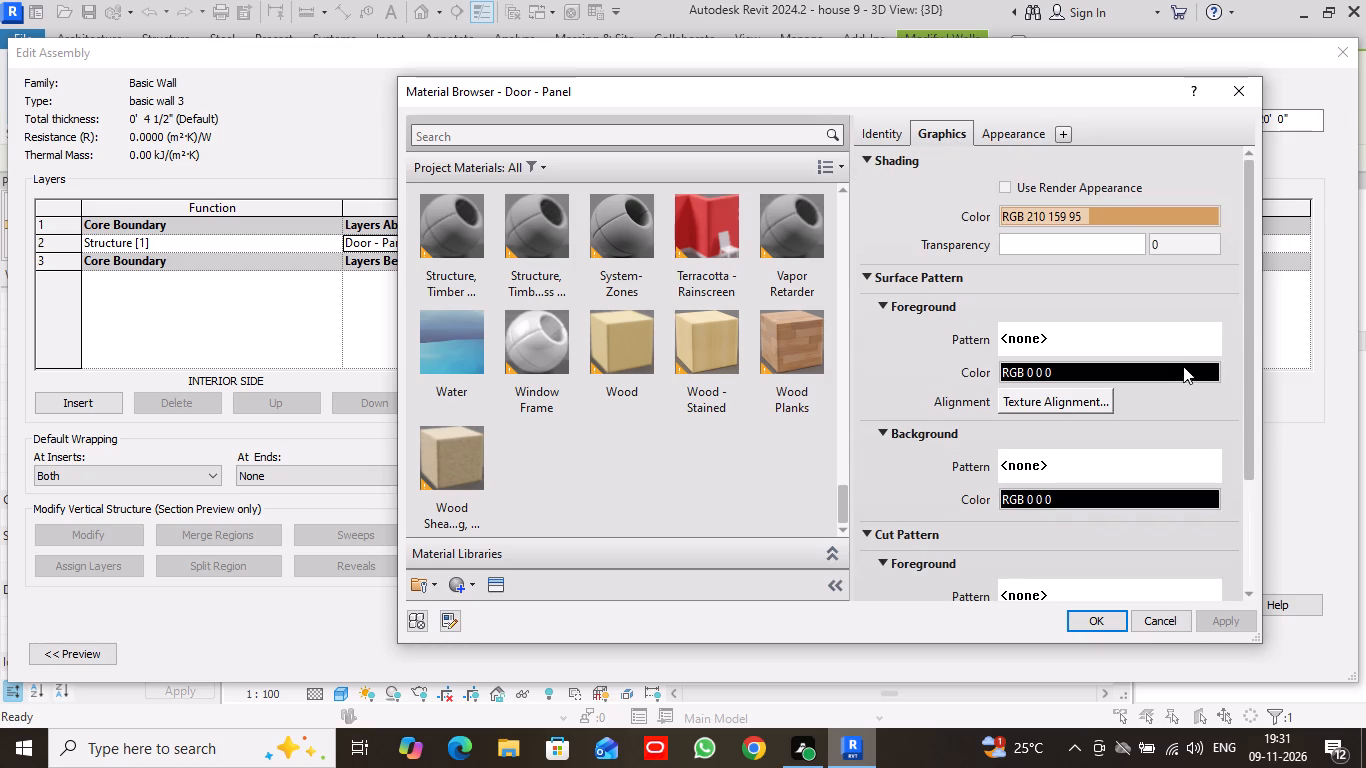
click(1012, 131)
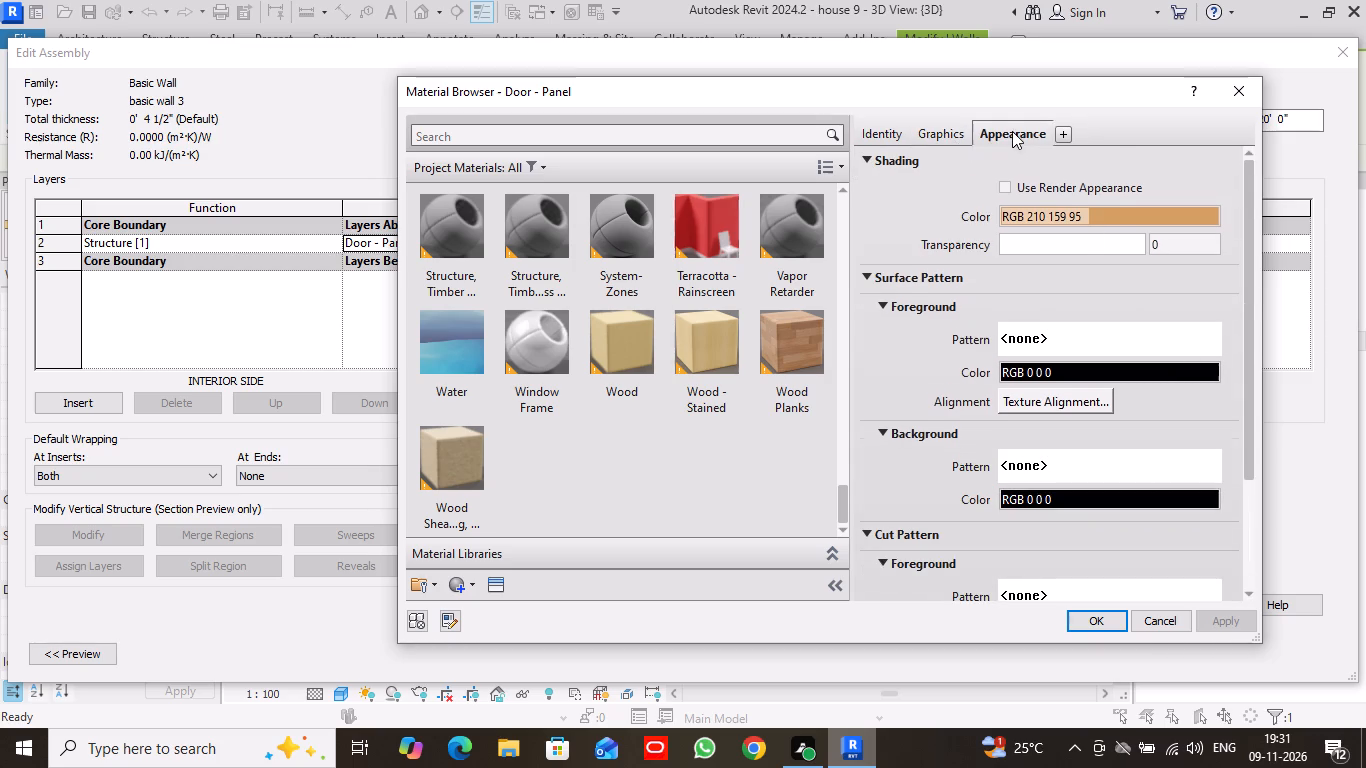
click(949, 131)
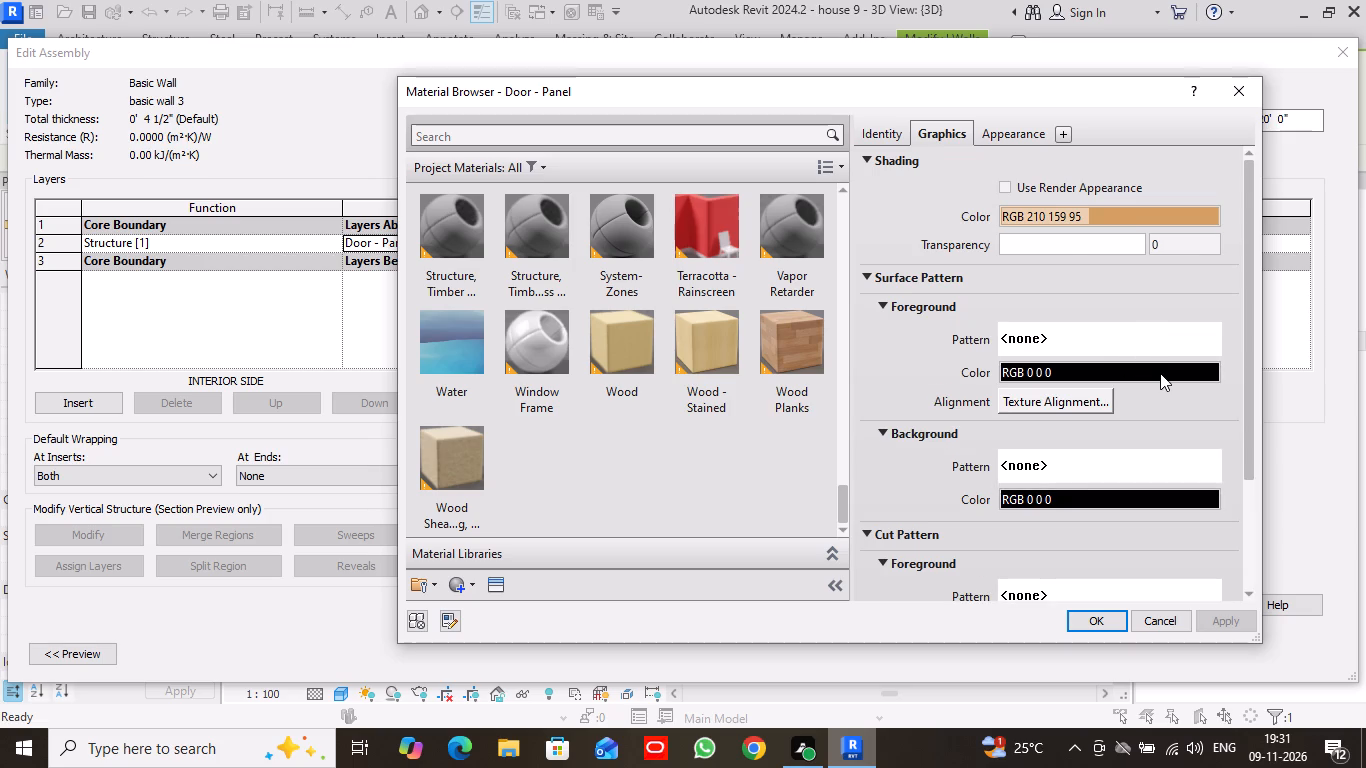
click(1160, 373)
click(738, 515)
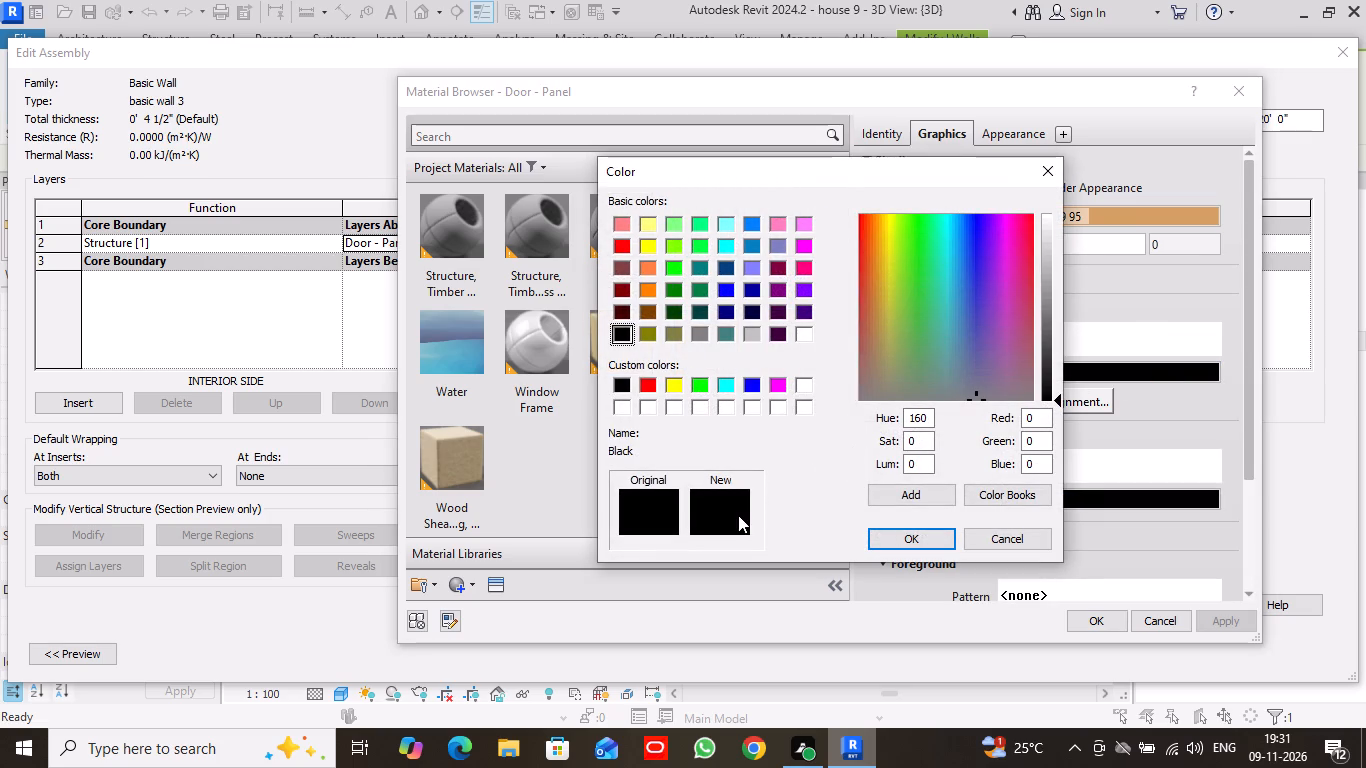
click(920, 531)
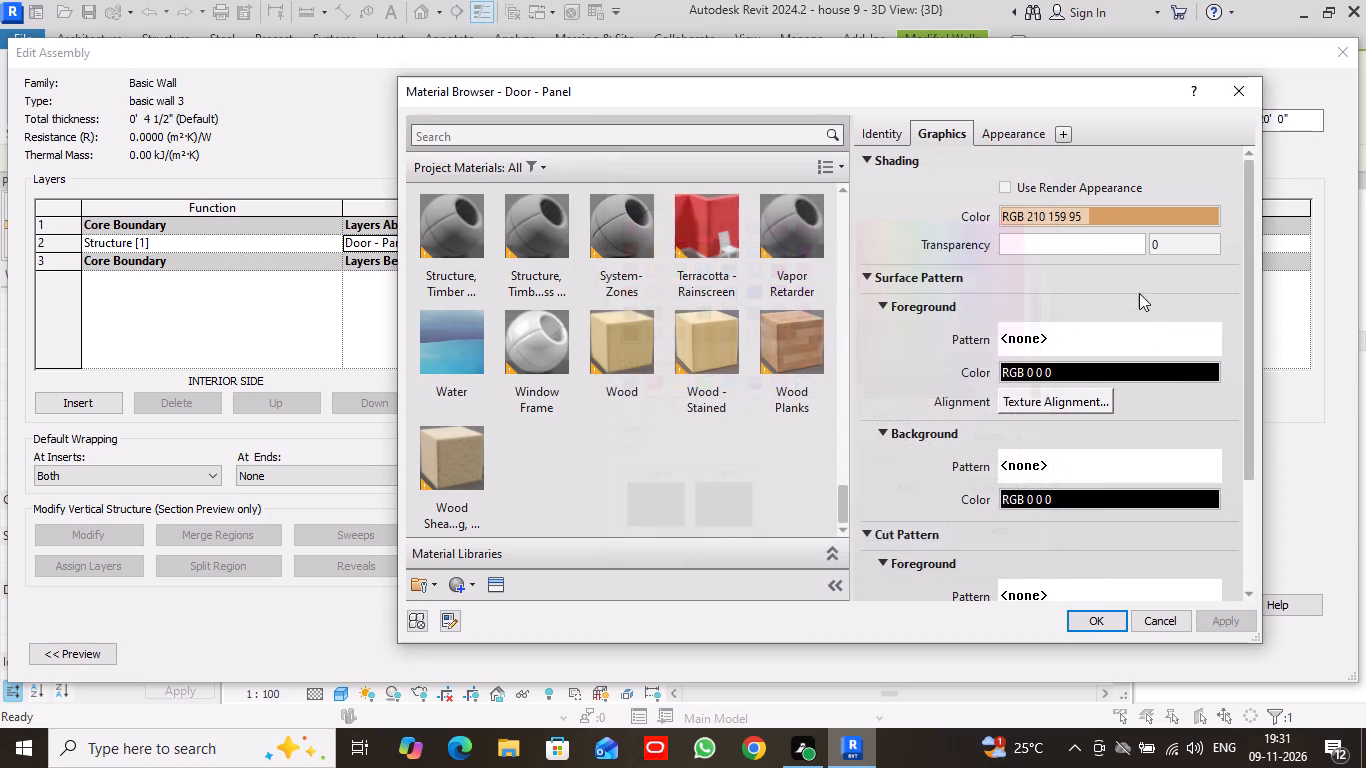
click(1015, 133)
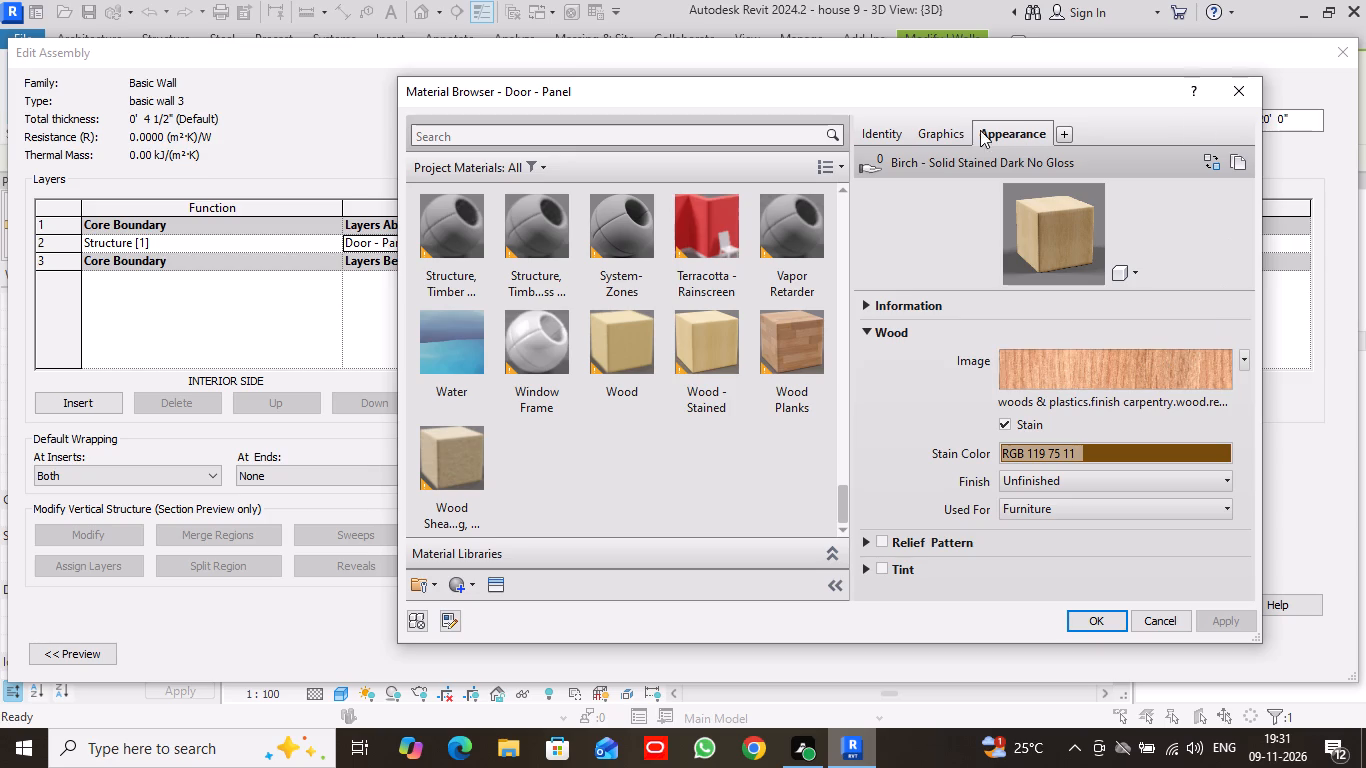
click(954, 132)
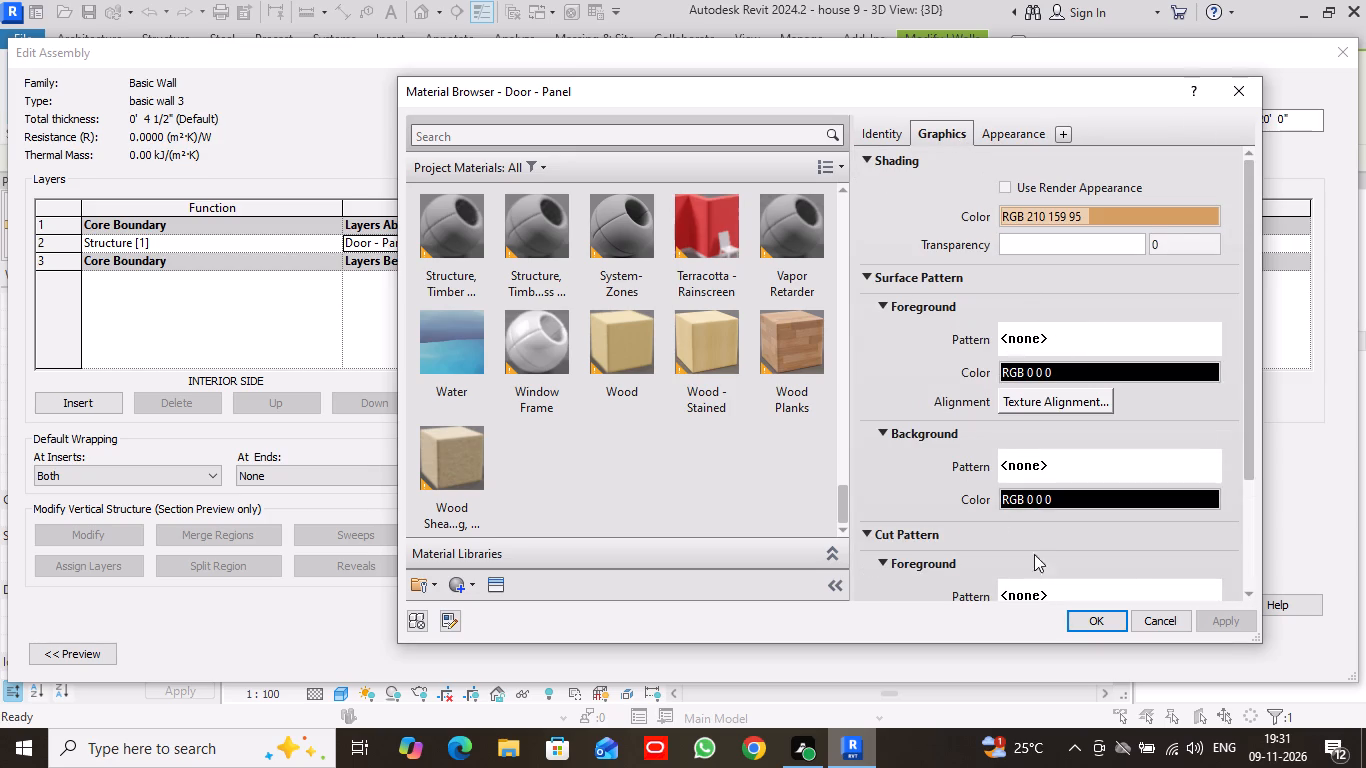
click(1110, 621)
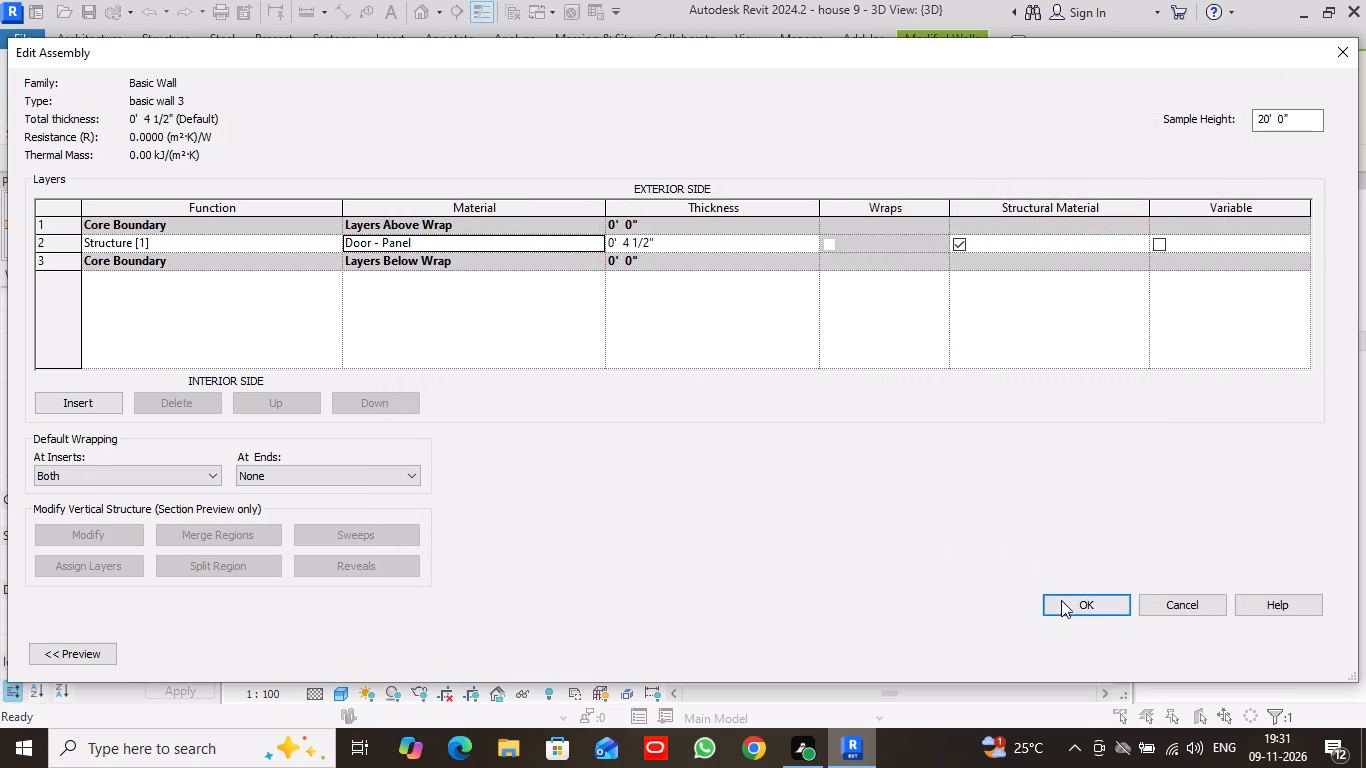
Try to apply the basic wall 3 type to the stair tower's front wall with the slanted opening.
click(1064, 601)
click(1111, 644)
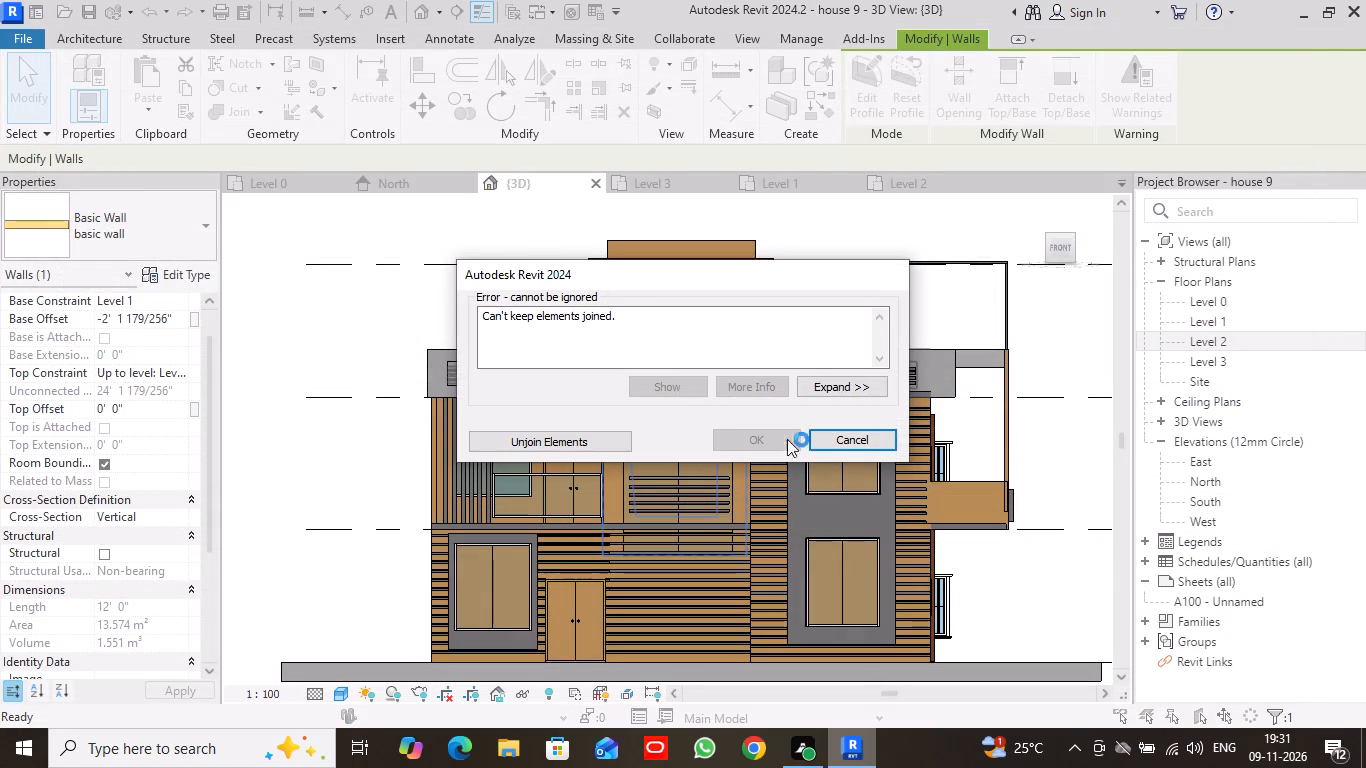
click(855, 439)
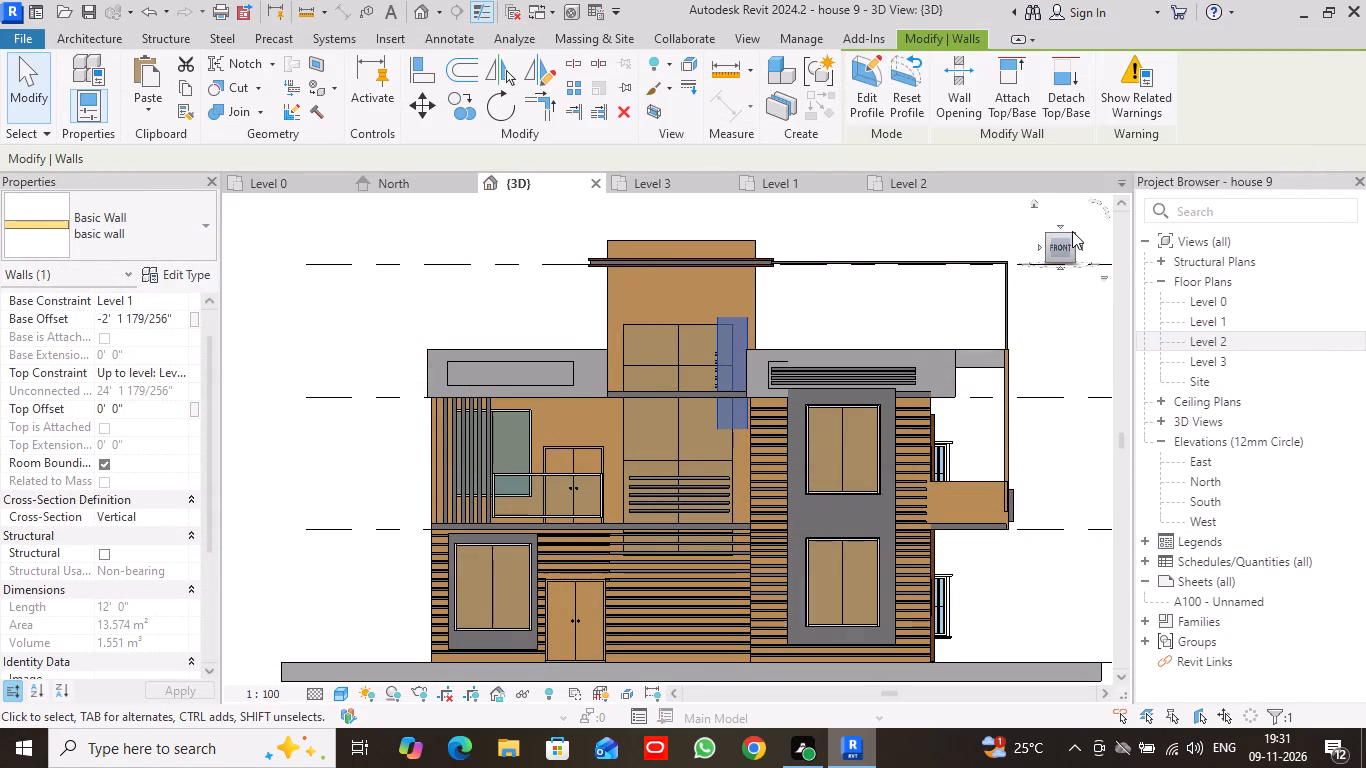
Start the Paint tool and examine the project materials for a finish for the stair tower's slanted-opening front wall.
drag(1071, 234, 992, 252)
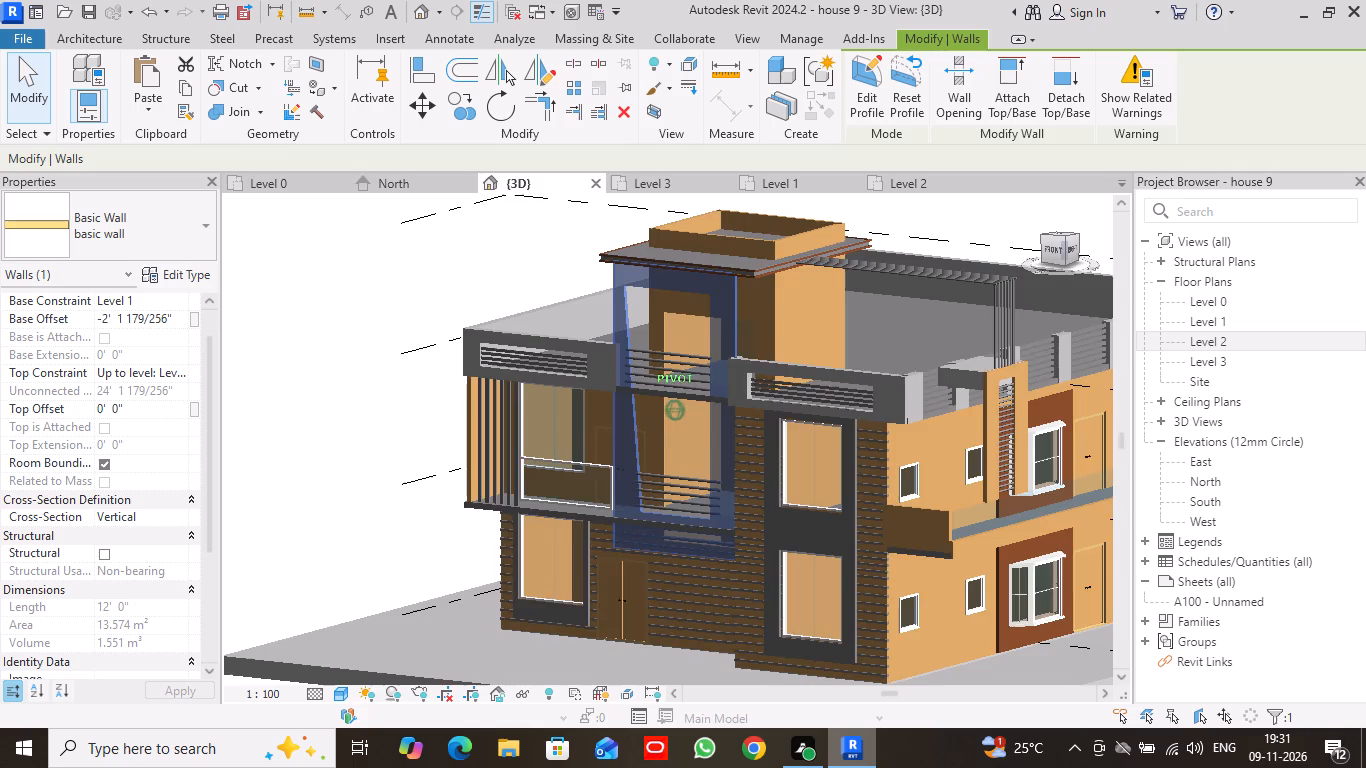
click(400, 247)
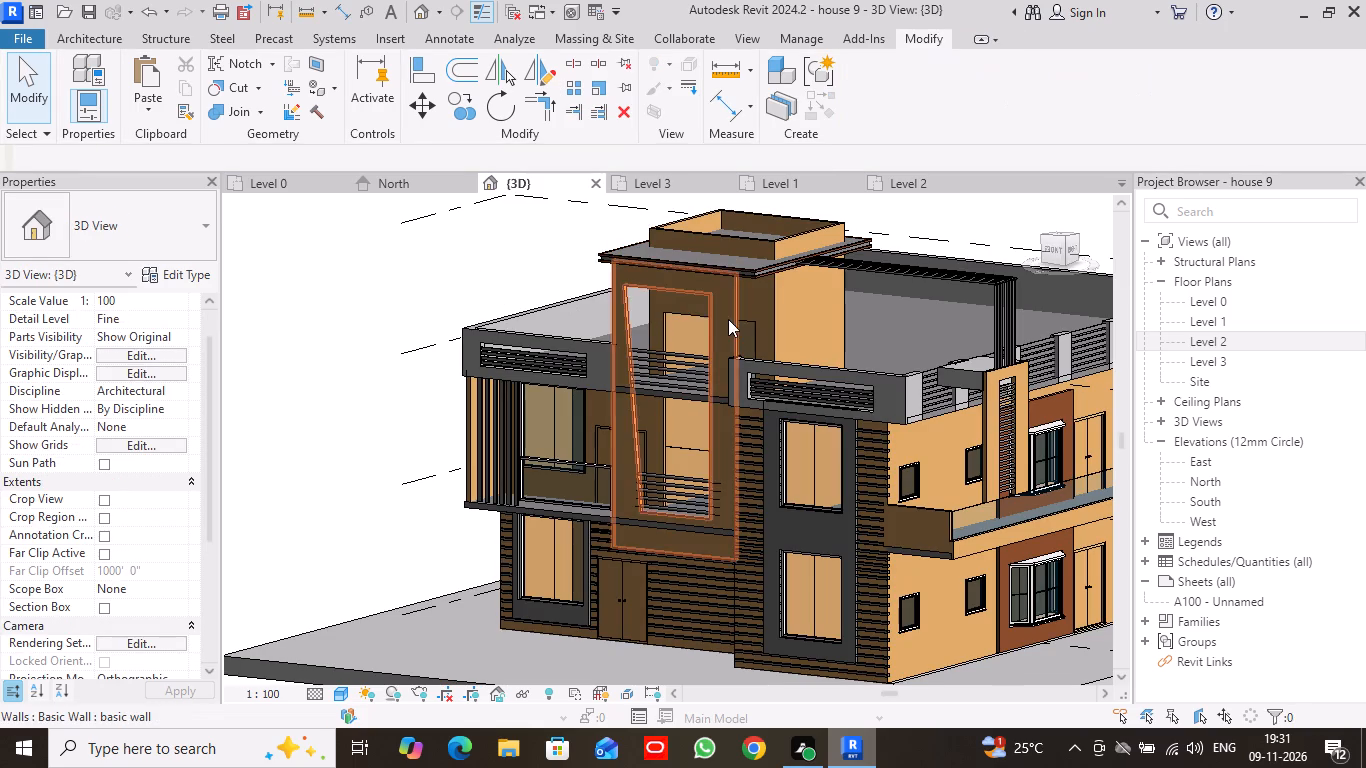
scroll(742, 324, down, 3)
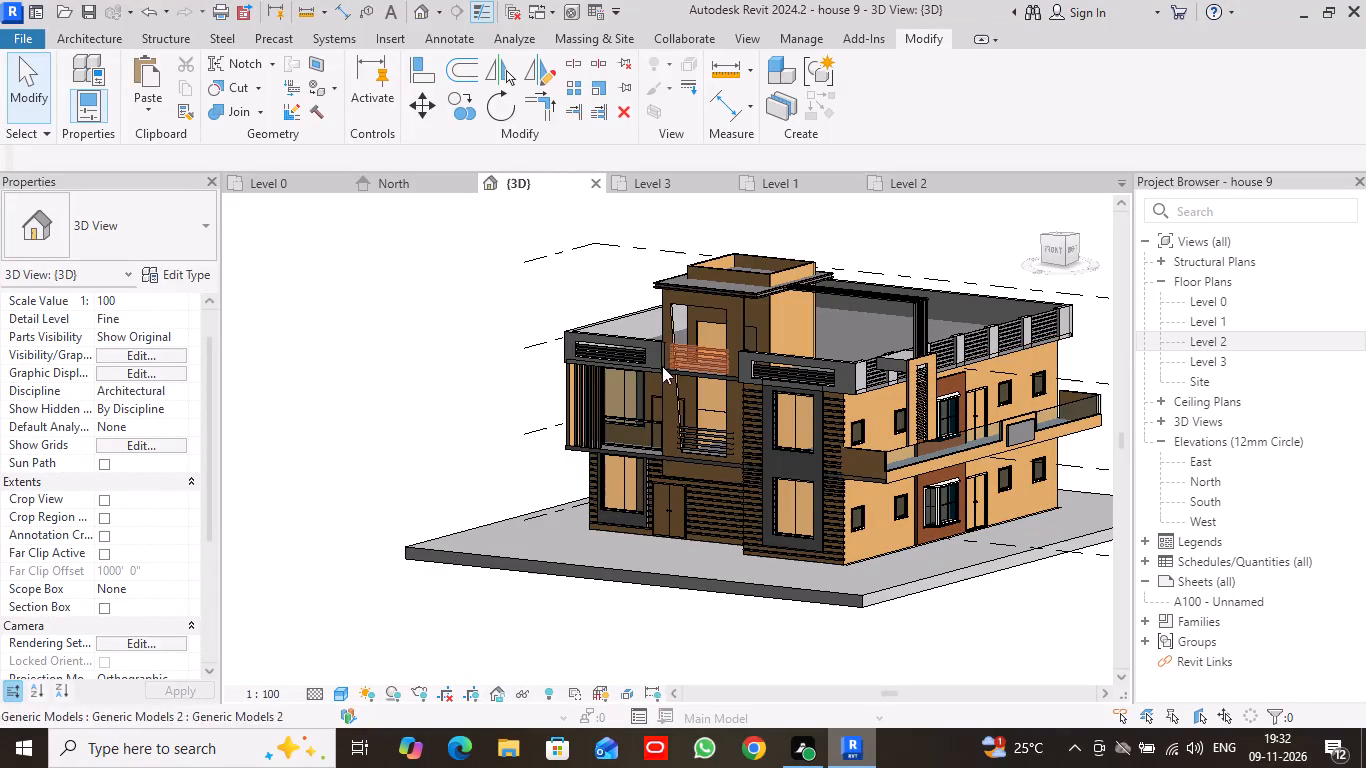
click(735, 341)
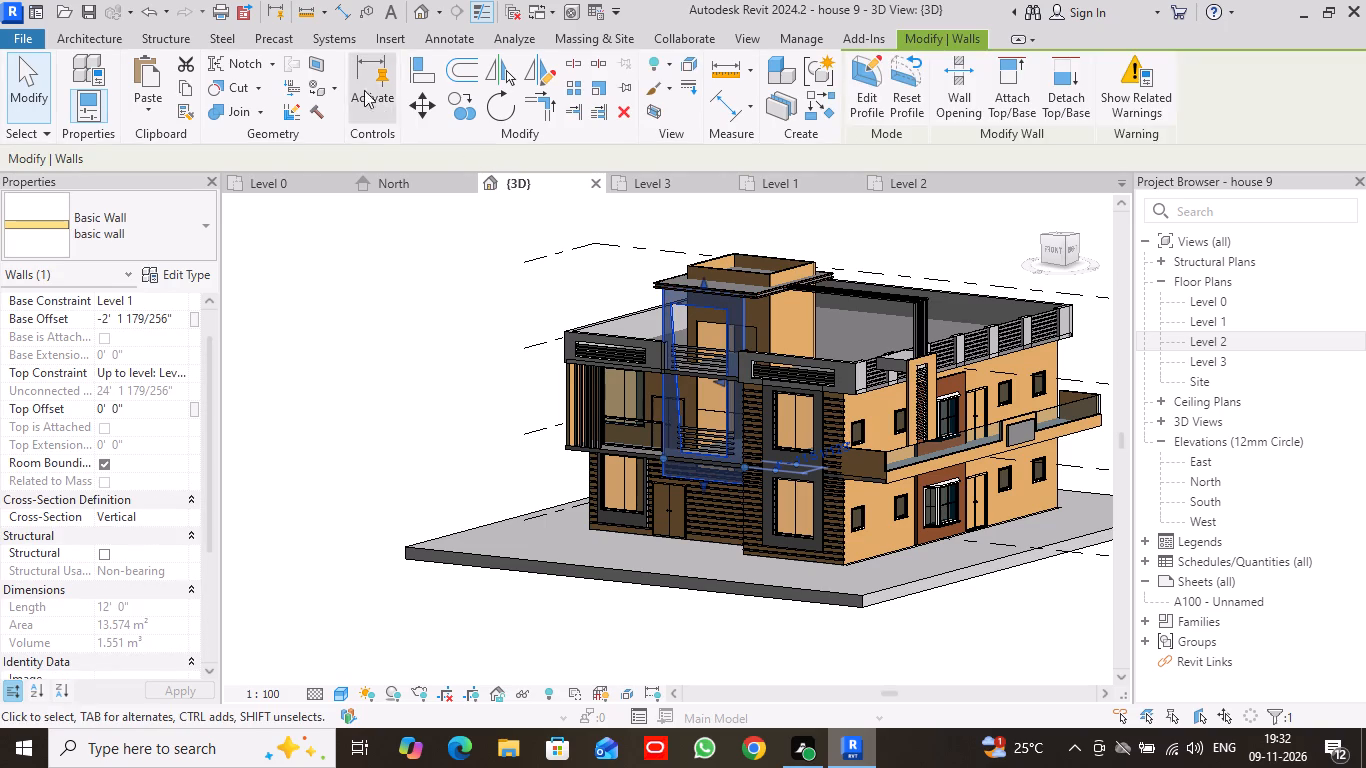
click(337, 84)
click(378, 121)
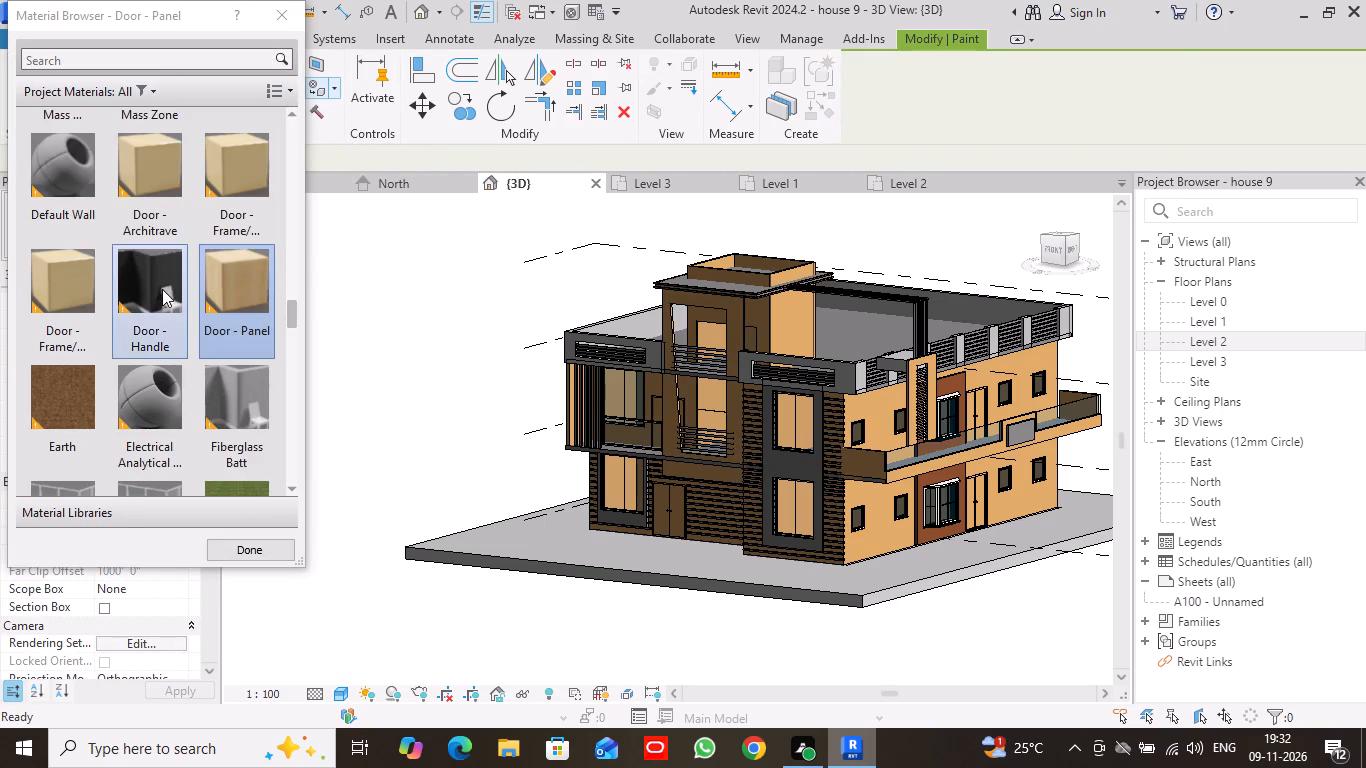
scroll(162, 289, down, 5)
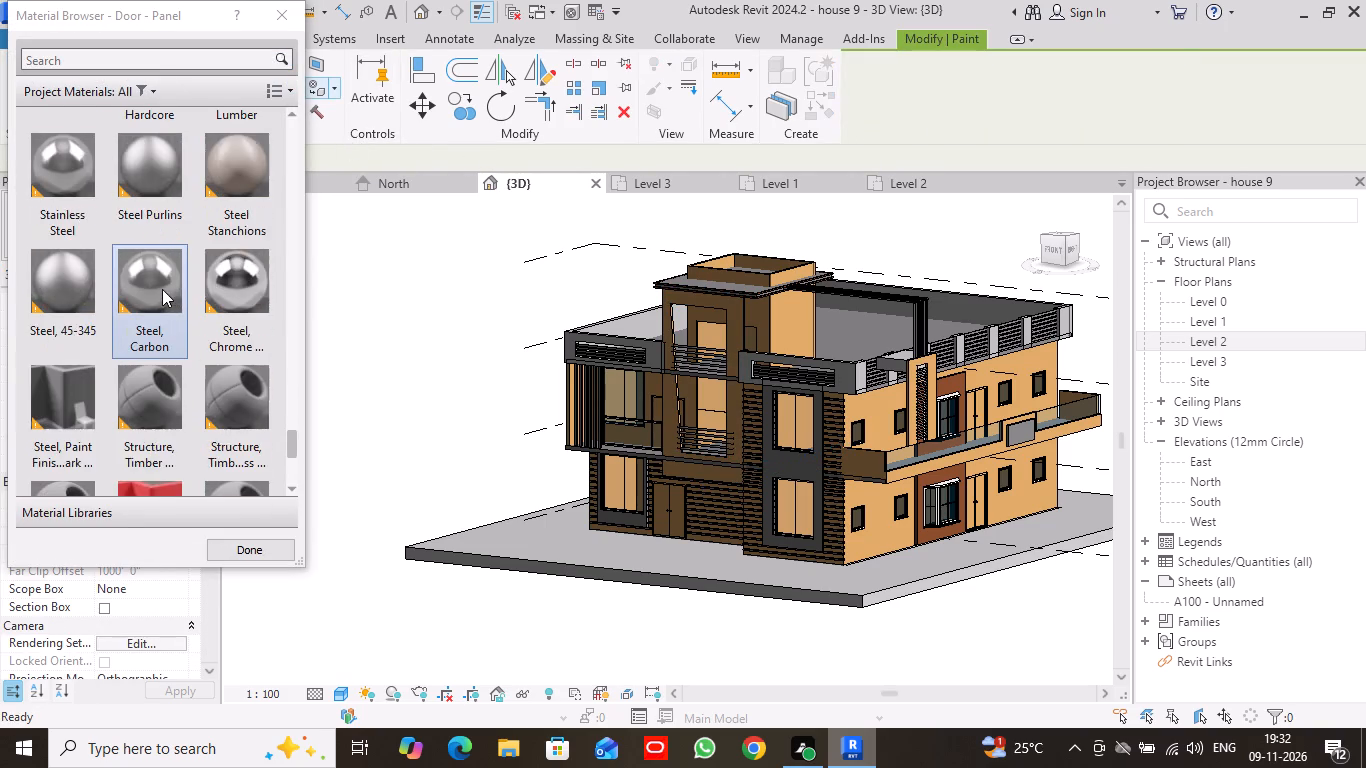
scroll(162, 289, down, 4)
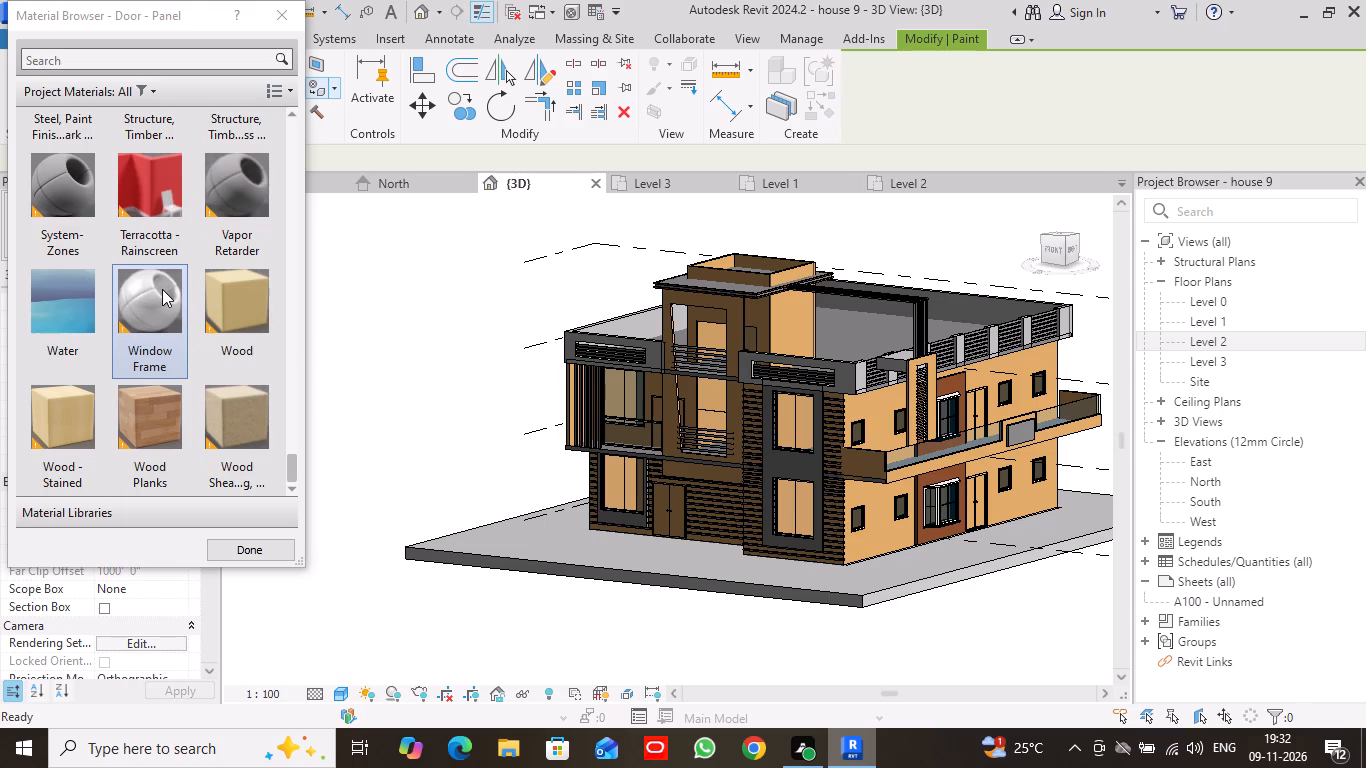
scroll(162, 289, up, 3)
click(163, 510)
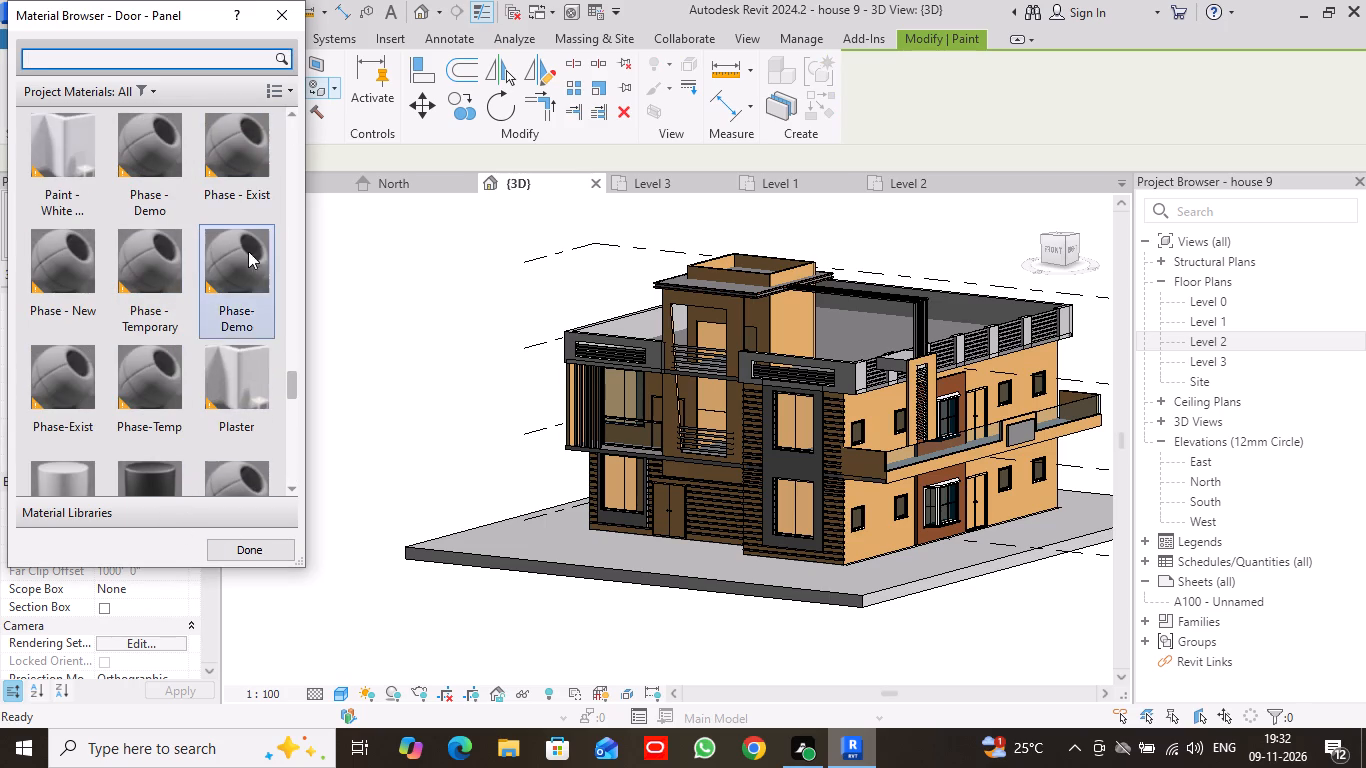
scroll(224, 326, down, 7)
scroll(224, 326, up, 4)
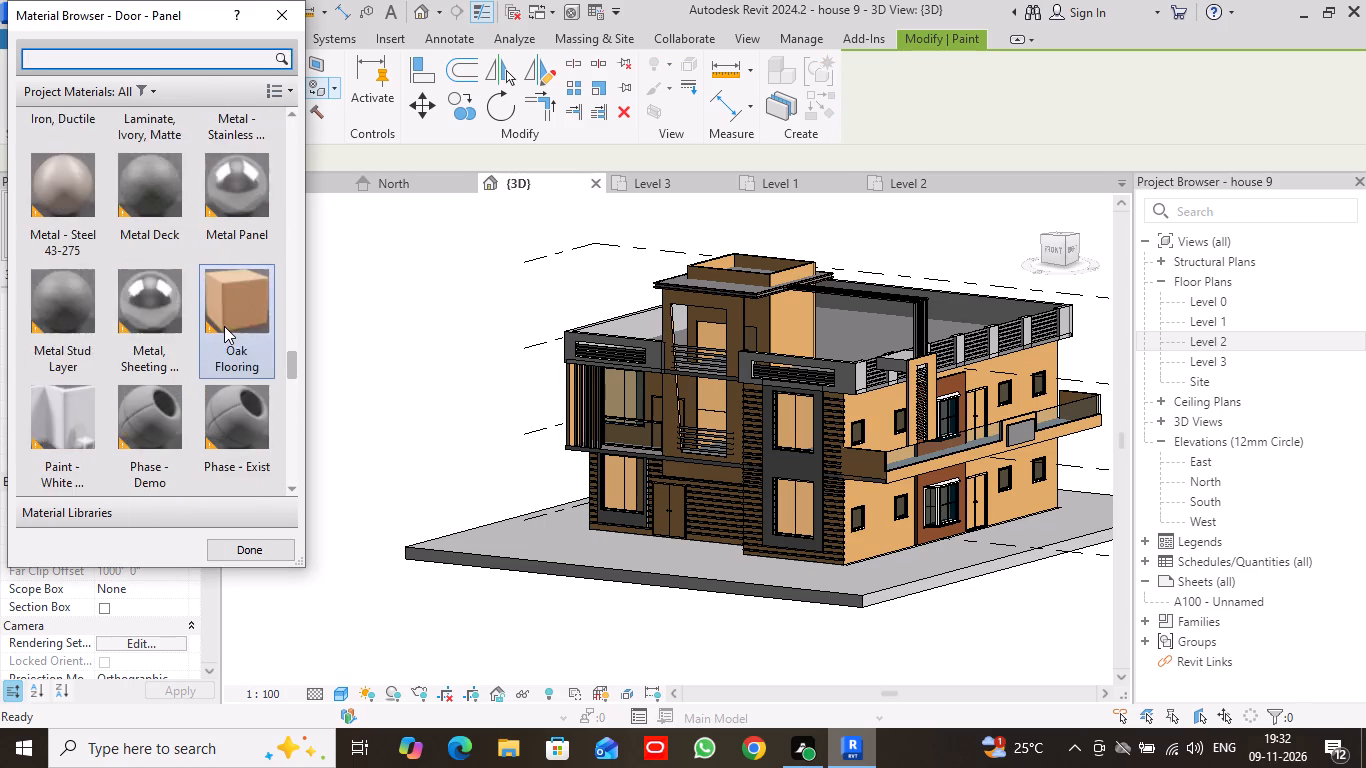
scroll(224, 326, up, 2)
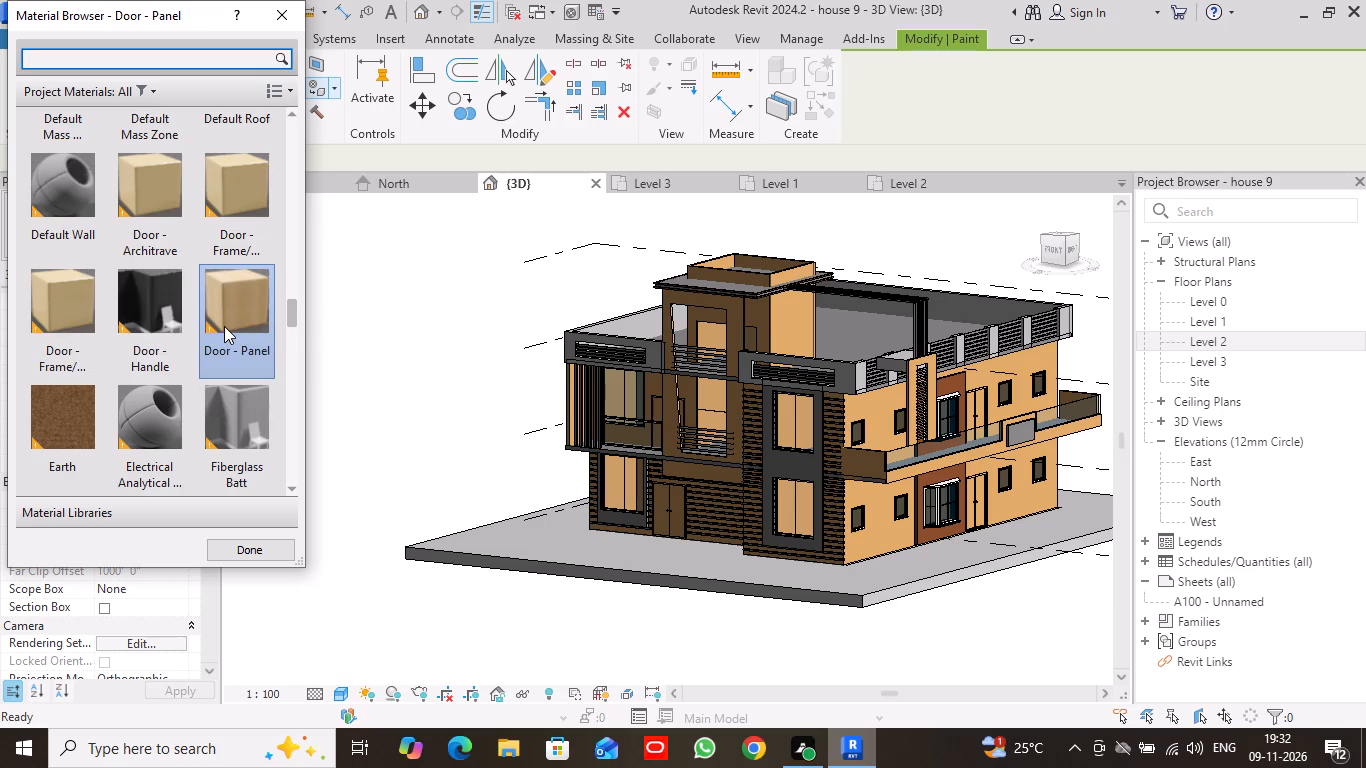
scroll(224, 326, up, 5)
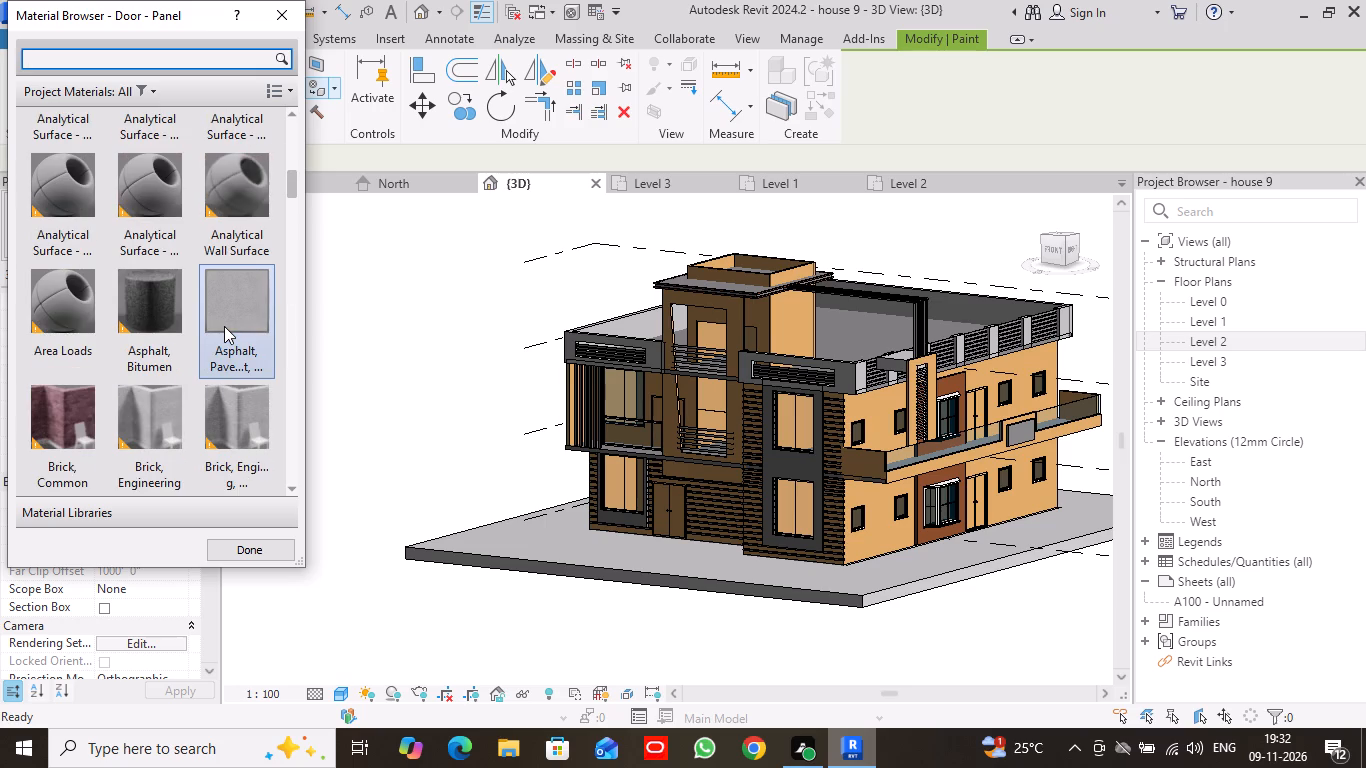
scroll(224, 326, up, 6)
scroll(224, 326, down, 2)
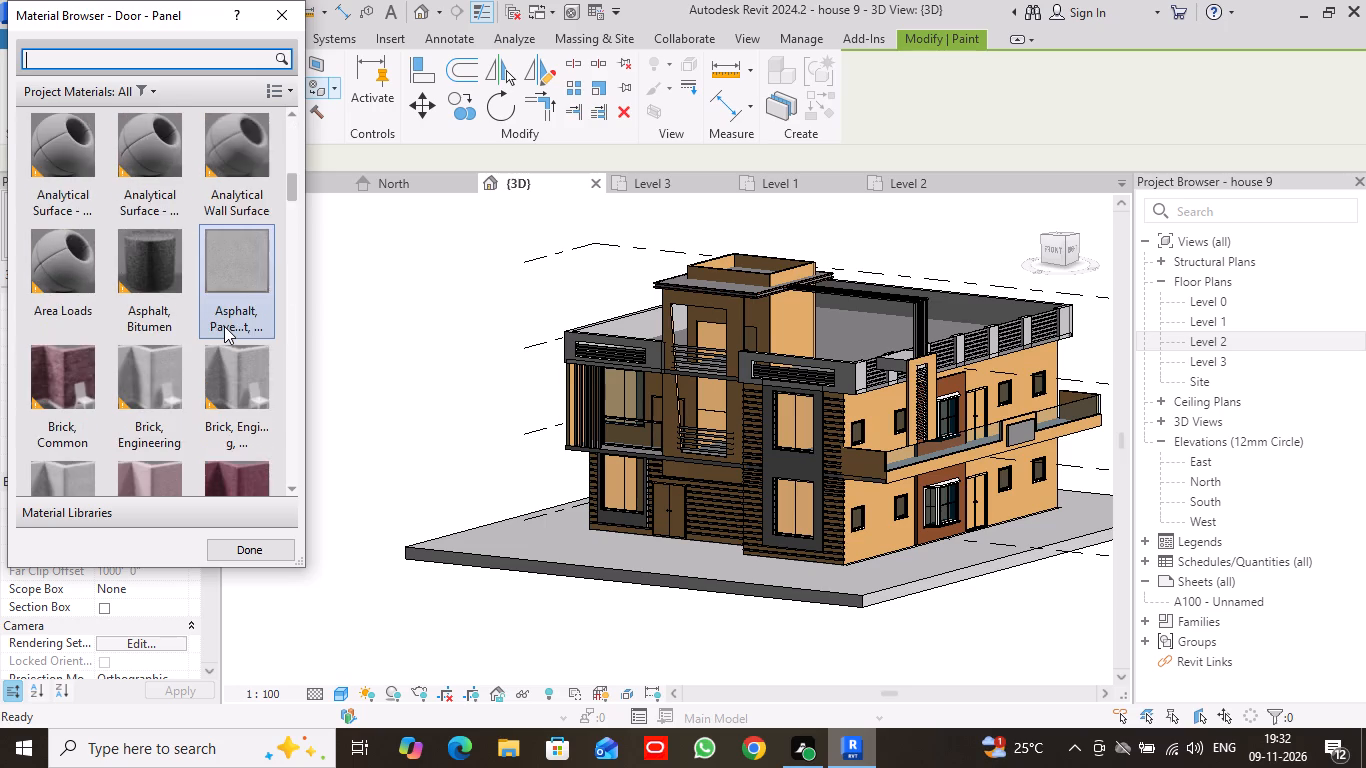
scroll(224, 326, down, 1)
scroll(224, 326, up, 1)
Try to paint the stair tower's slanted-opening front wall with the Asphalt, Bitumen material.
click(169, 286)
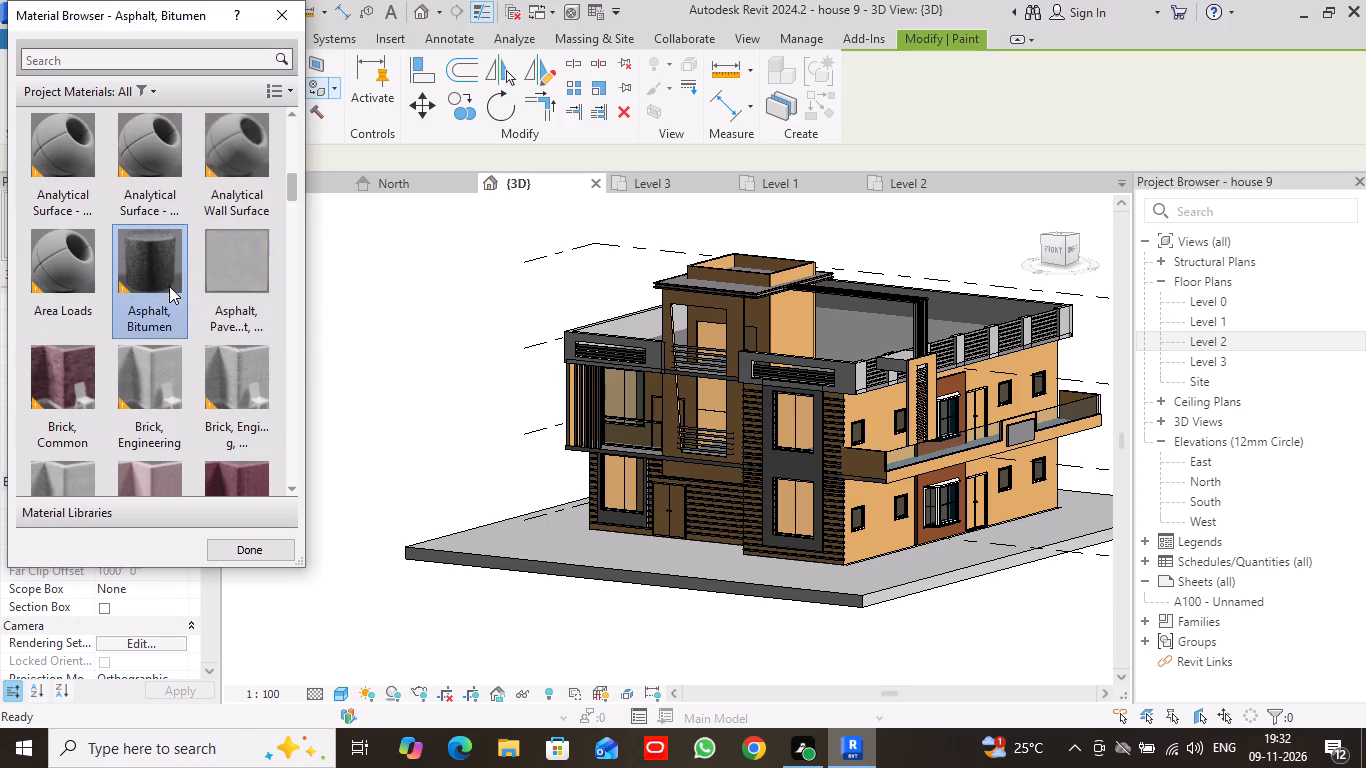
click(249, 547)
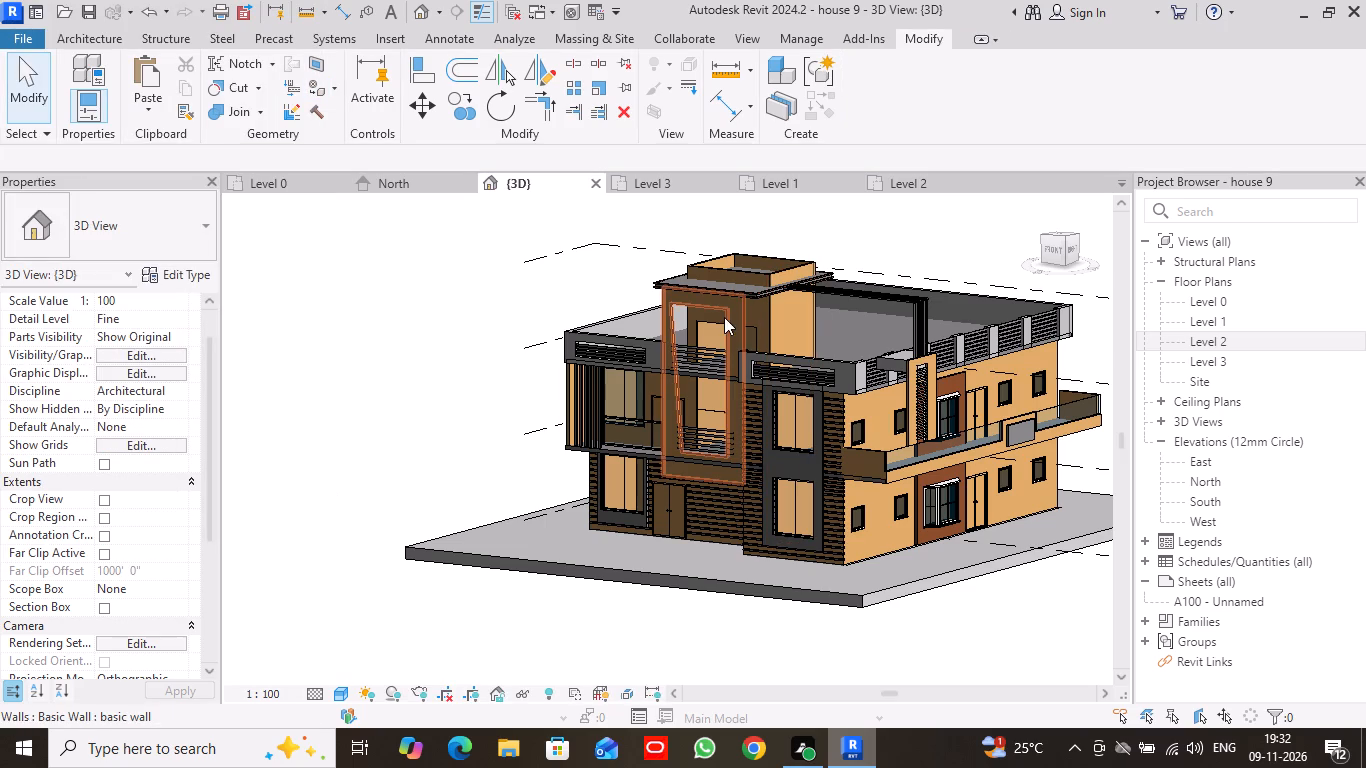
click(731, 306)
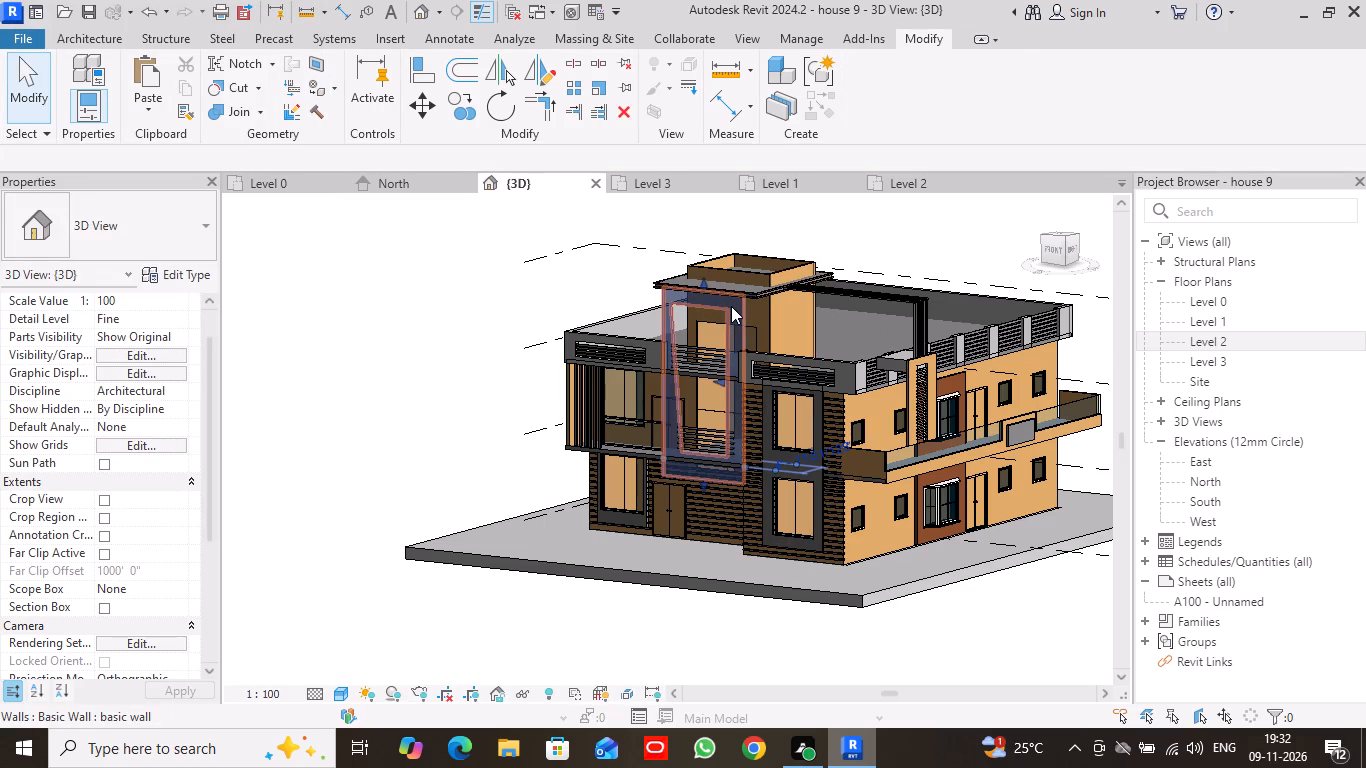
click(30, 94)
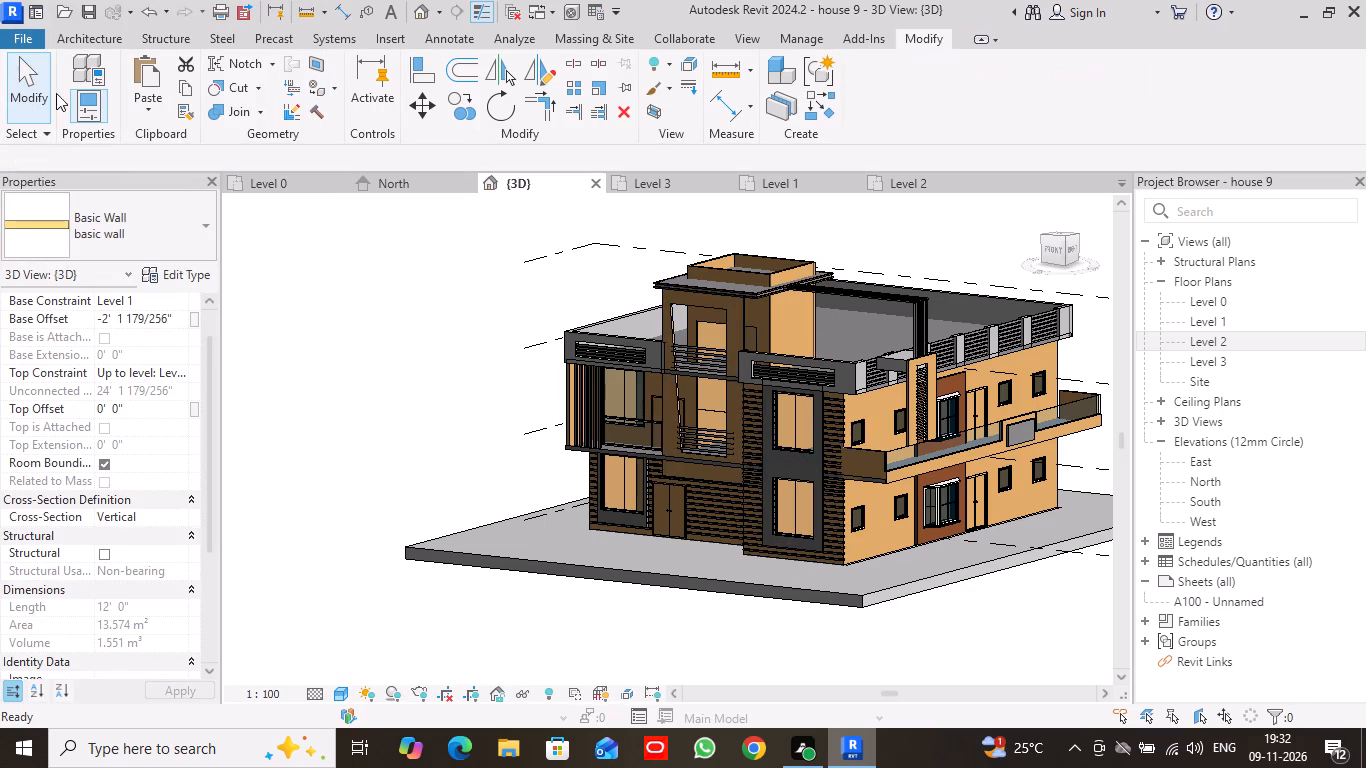
Duplicate the wall type of the stair tower's front wall with the slanted opening as basic wall 4.
click(735, 316)
click(185, 271)
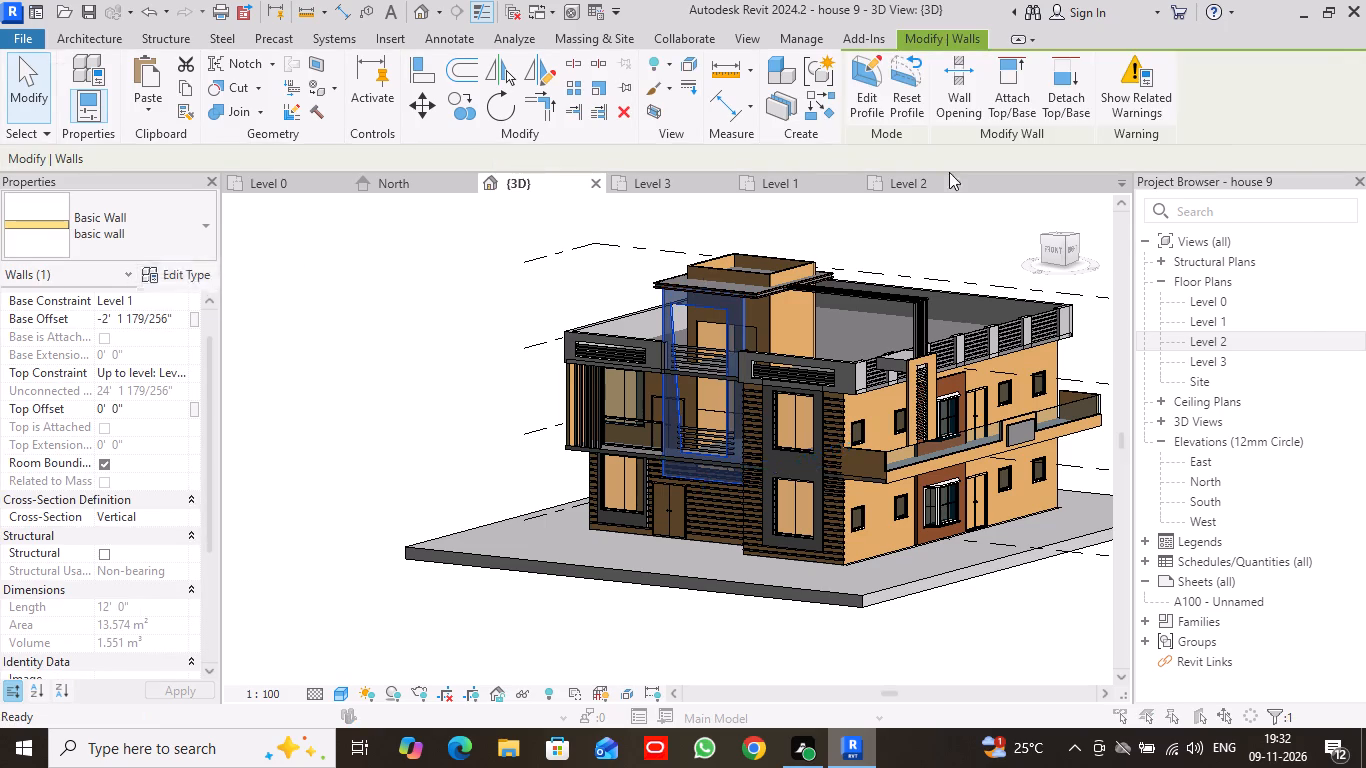
click(1256, 125)
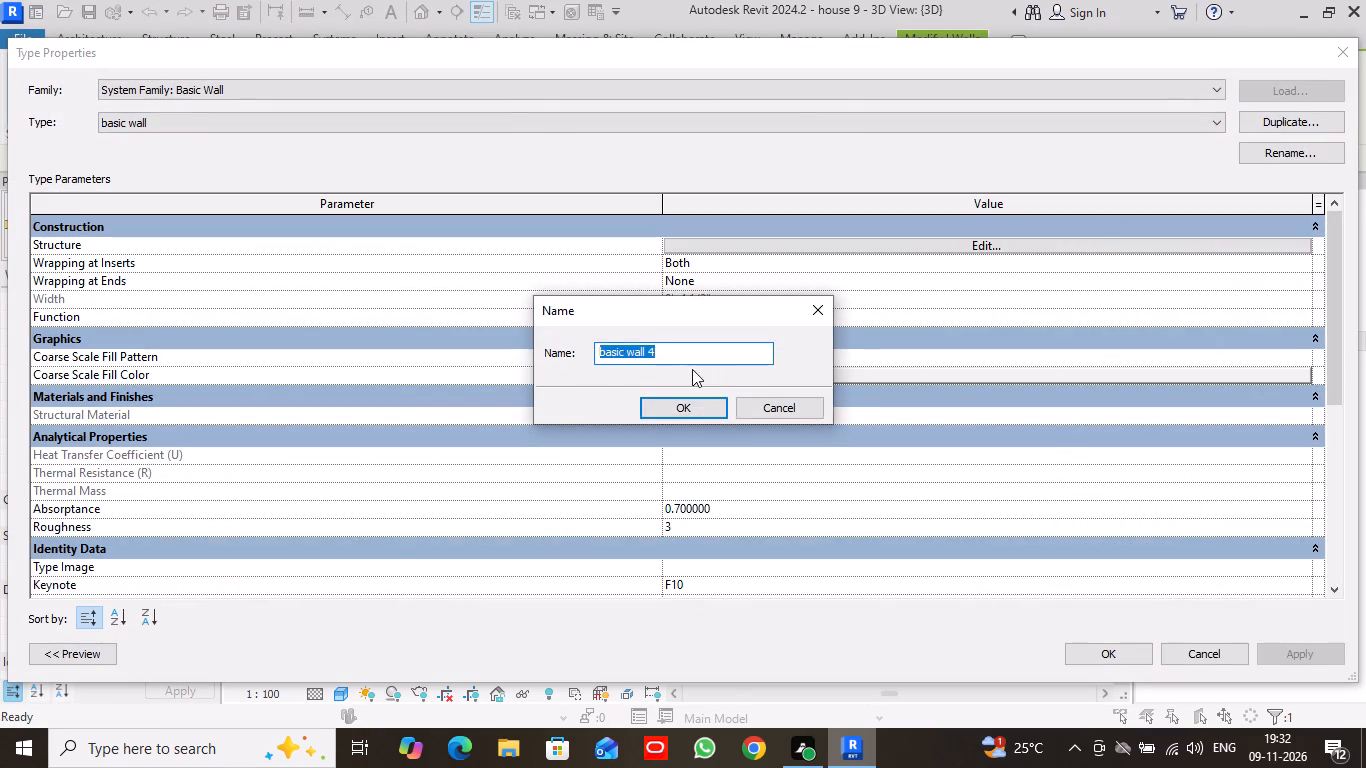
click(682, 410)
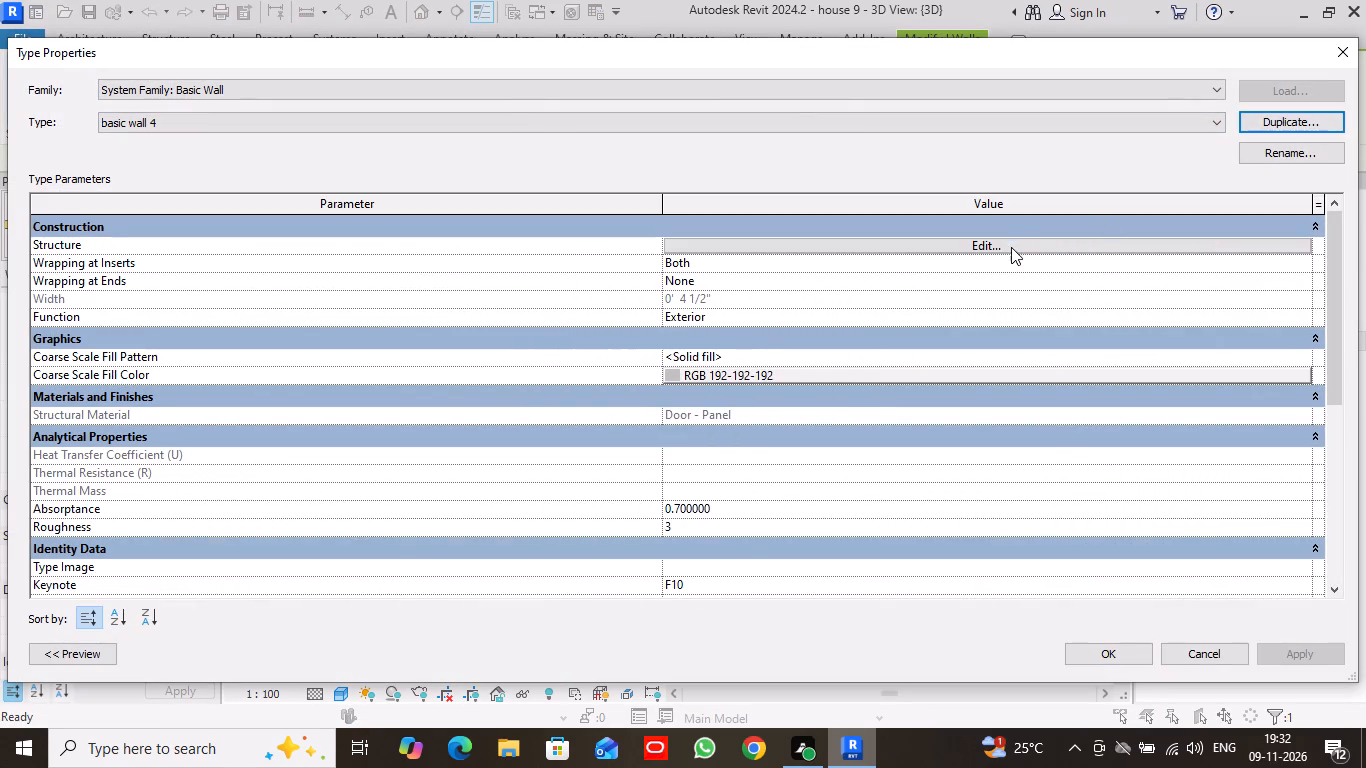
Set the structure layer's material in the basic wall 4 type to Roofing, EPDM Membrane.
click(1011, 247)
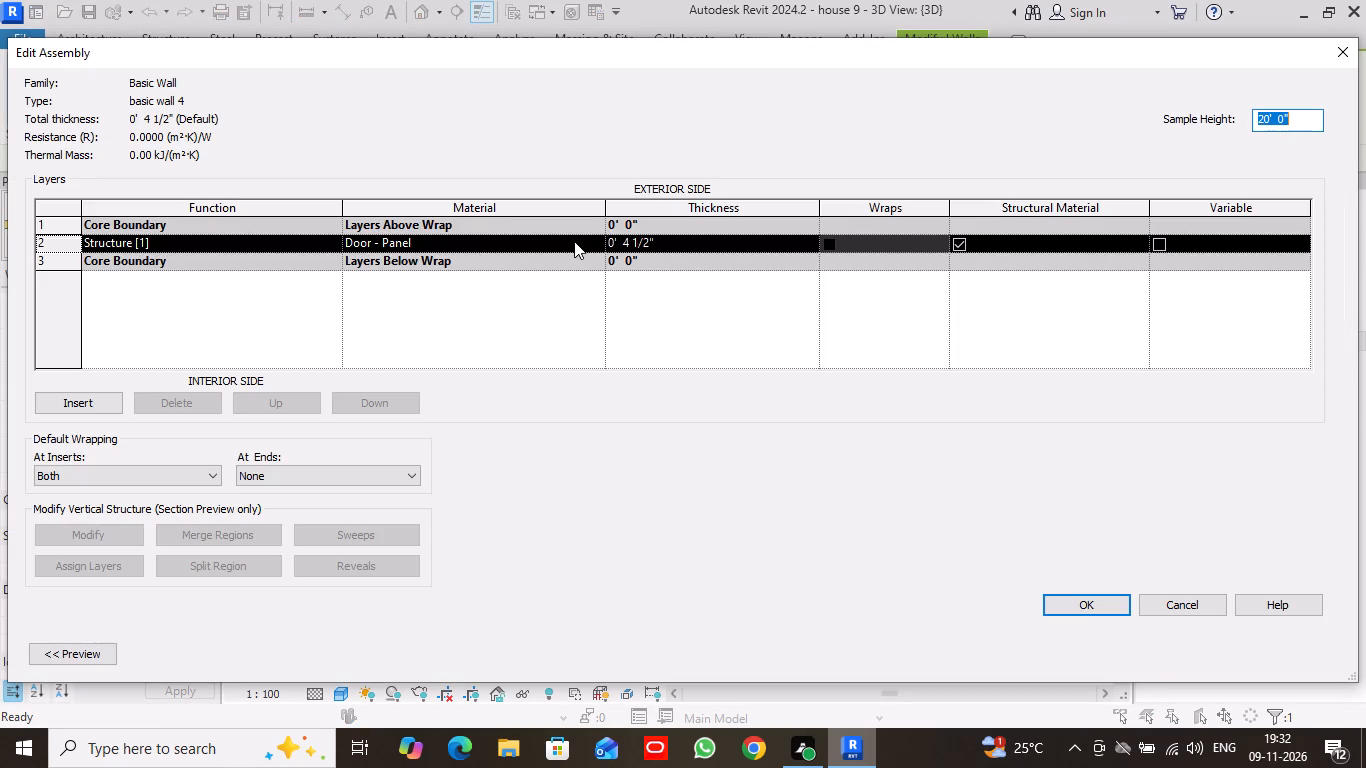
click(591, 238)
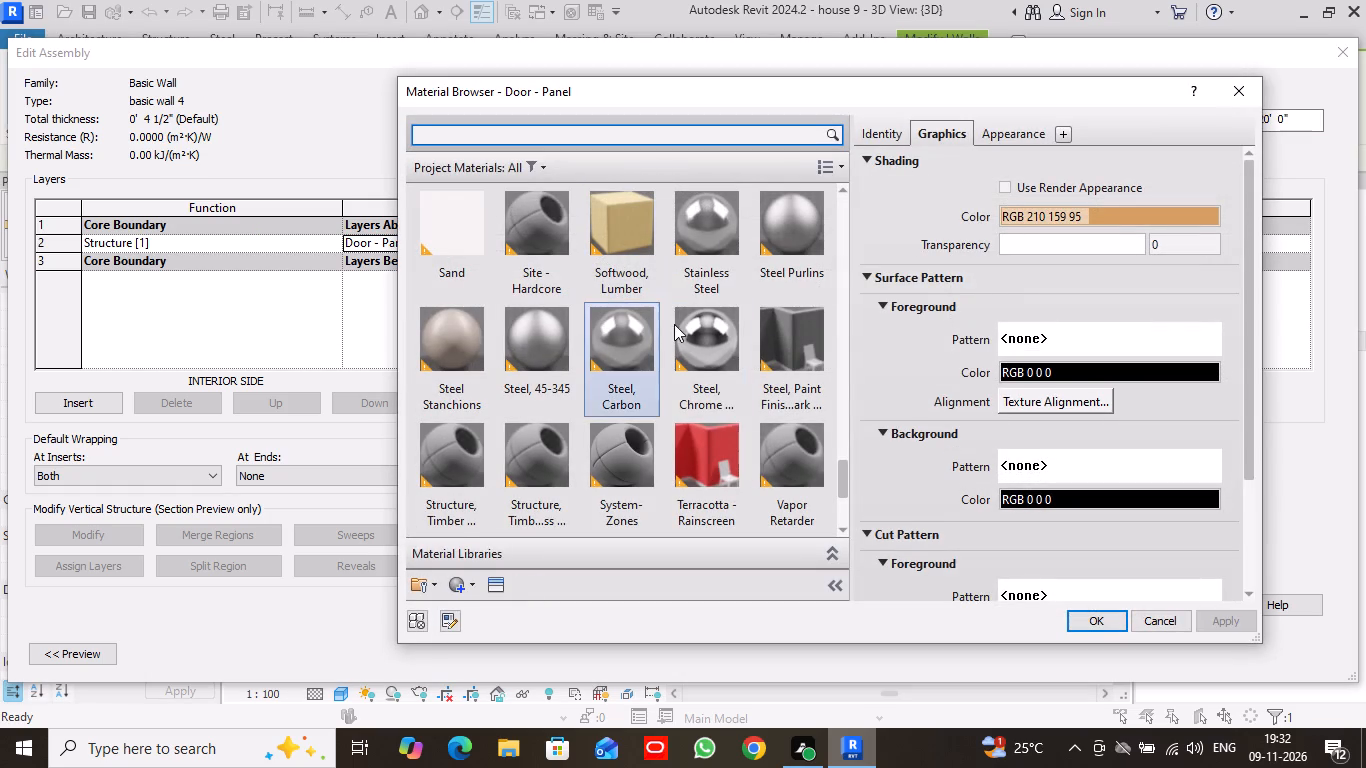
scroll(689, 320, down, 1)
scroll(689, 320, up, 3)
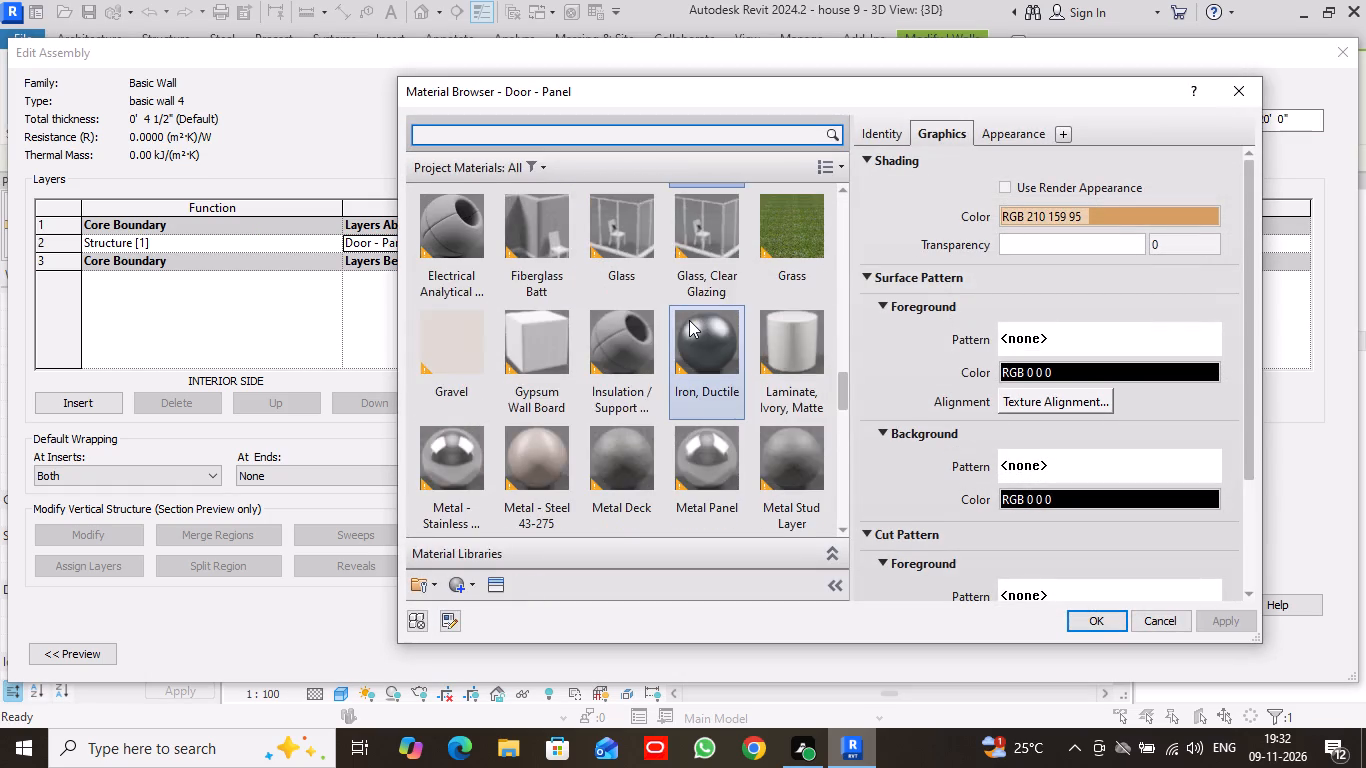
scroll(689, 320, down, 2)
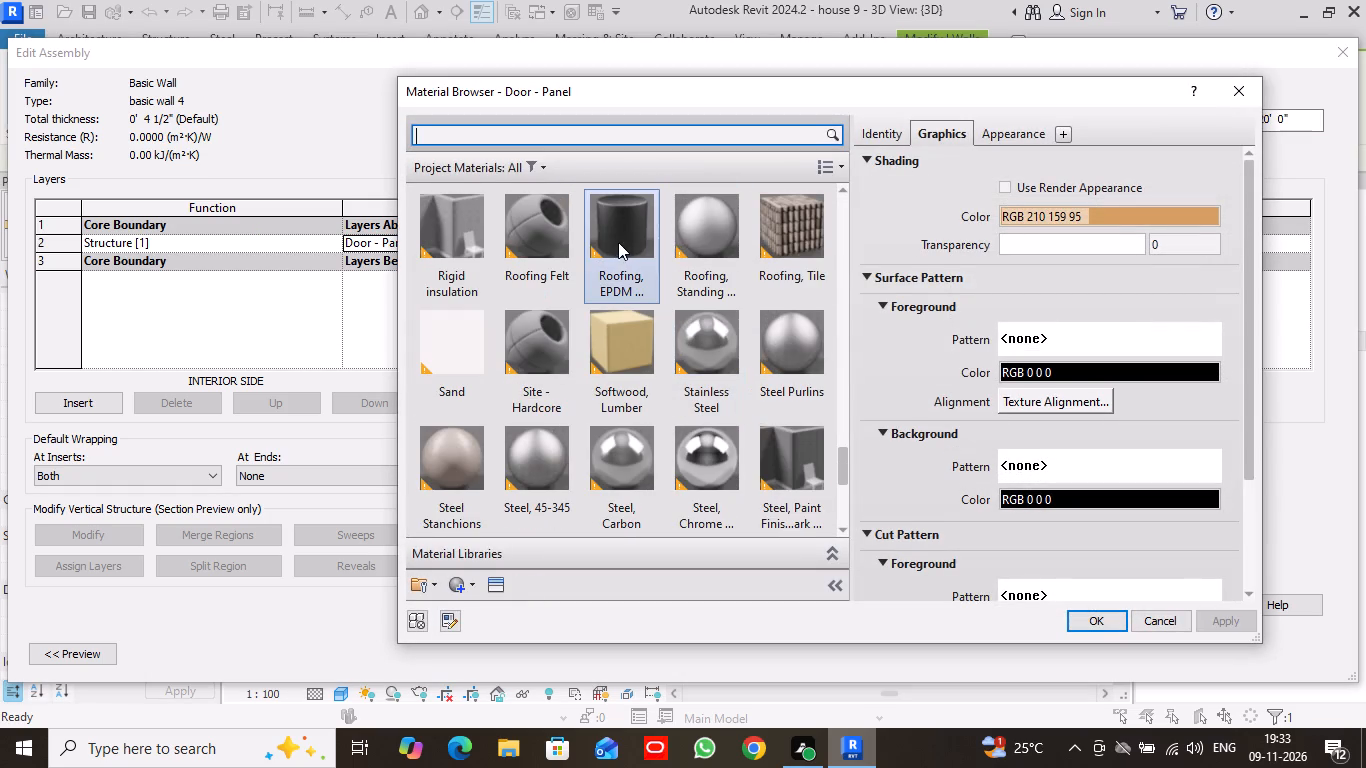
click(618, 242)
click(1112, 617)
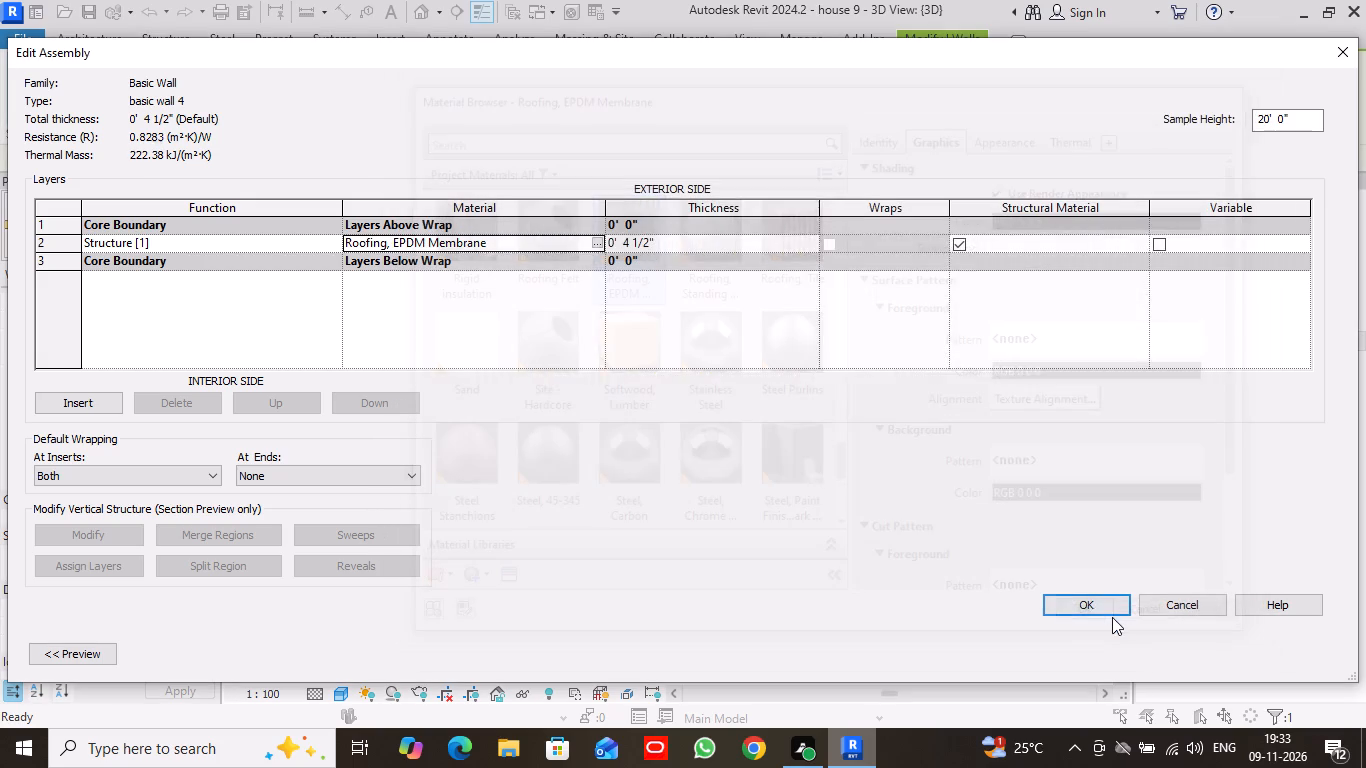
click(1087, 604)
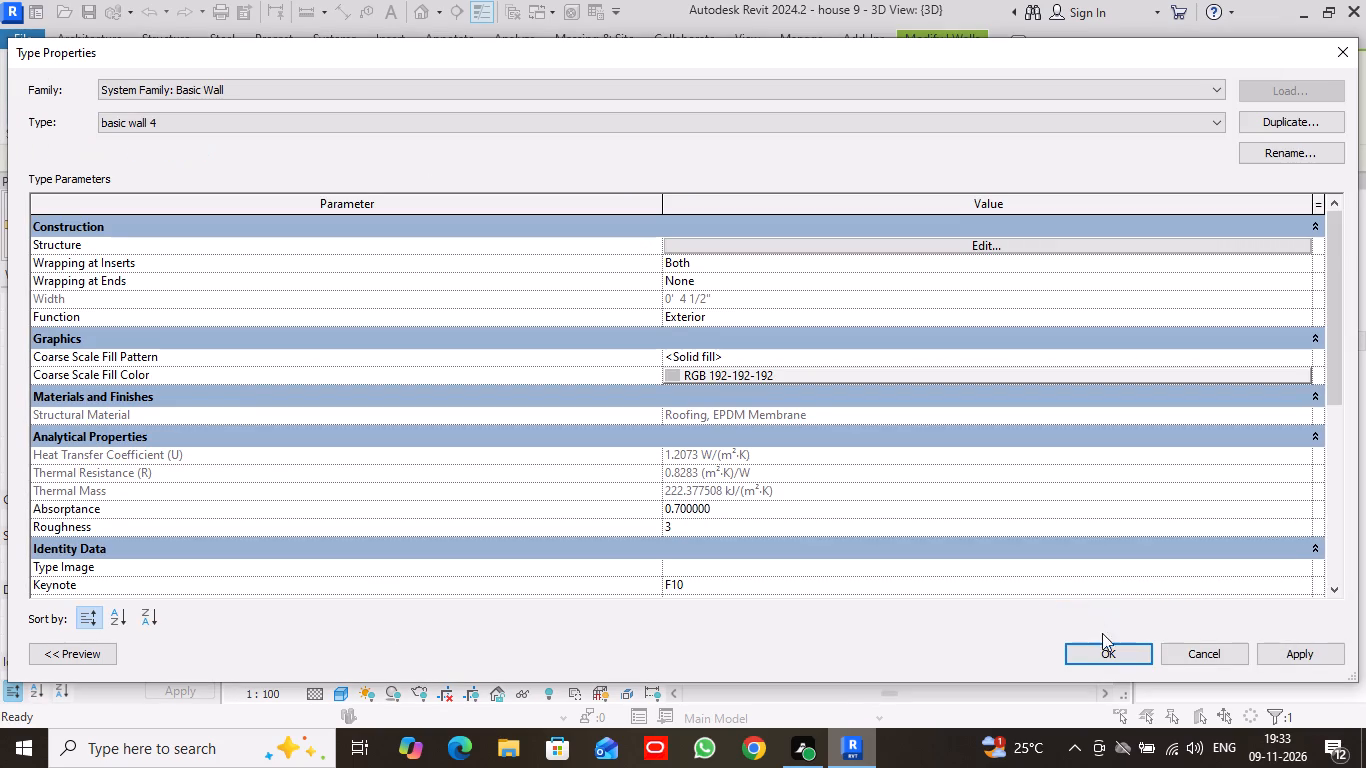
Apply the basic wall 4 type to the stair tower's slanted-opening front wall, unjoining the conflicting elements.
click(1103, 652)
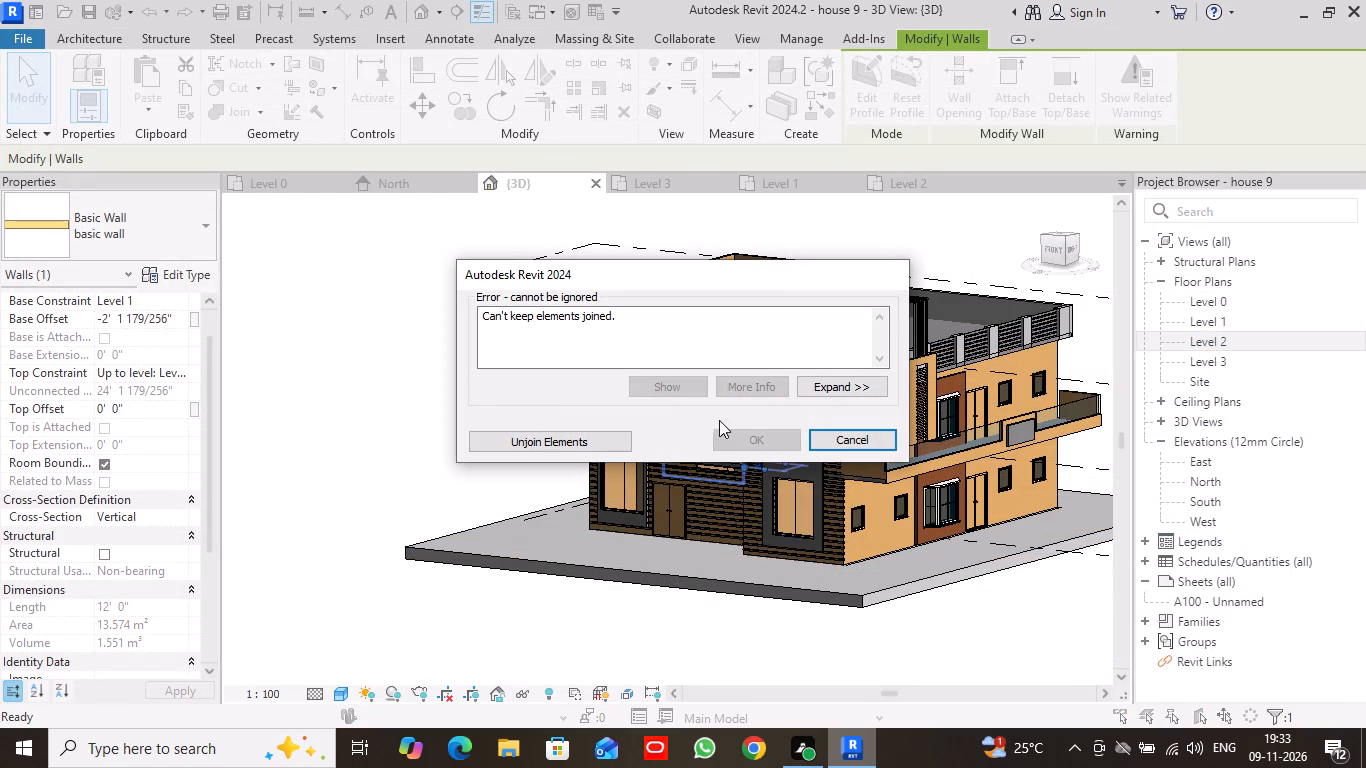
click(607, 444)
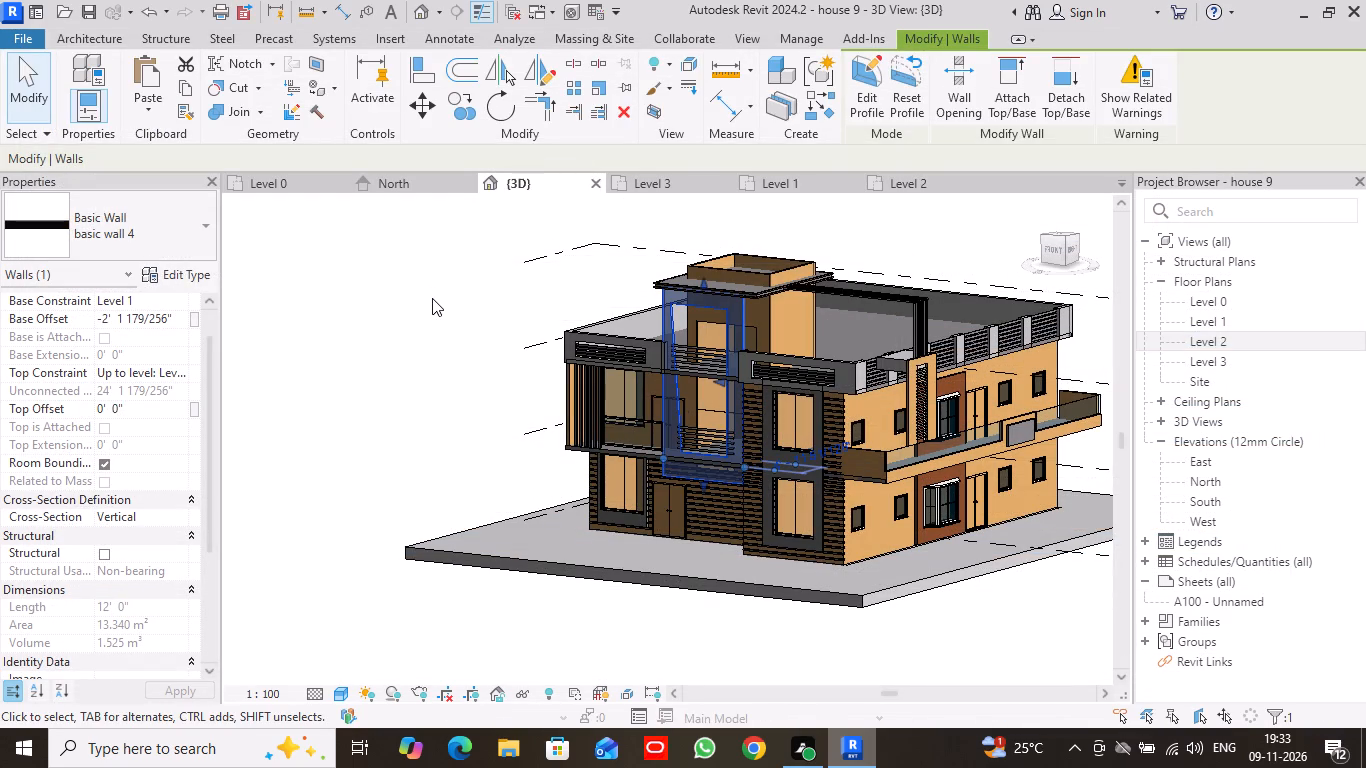
click(347, 272)
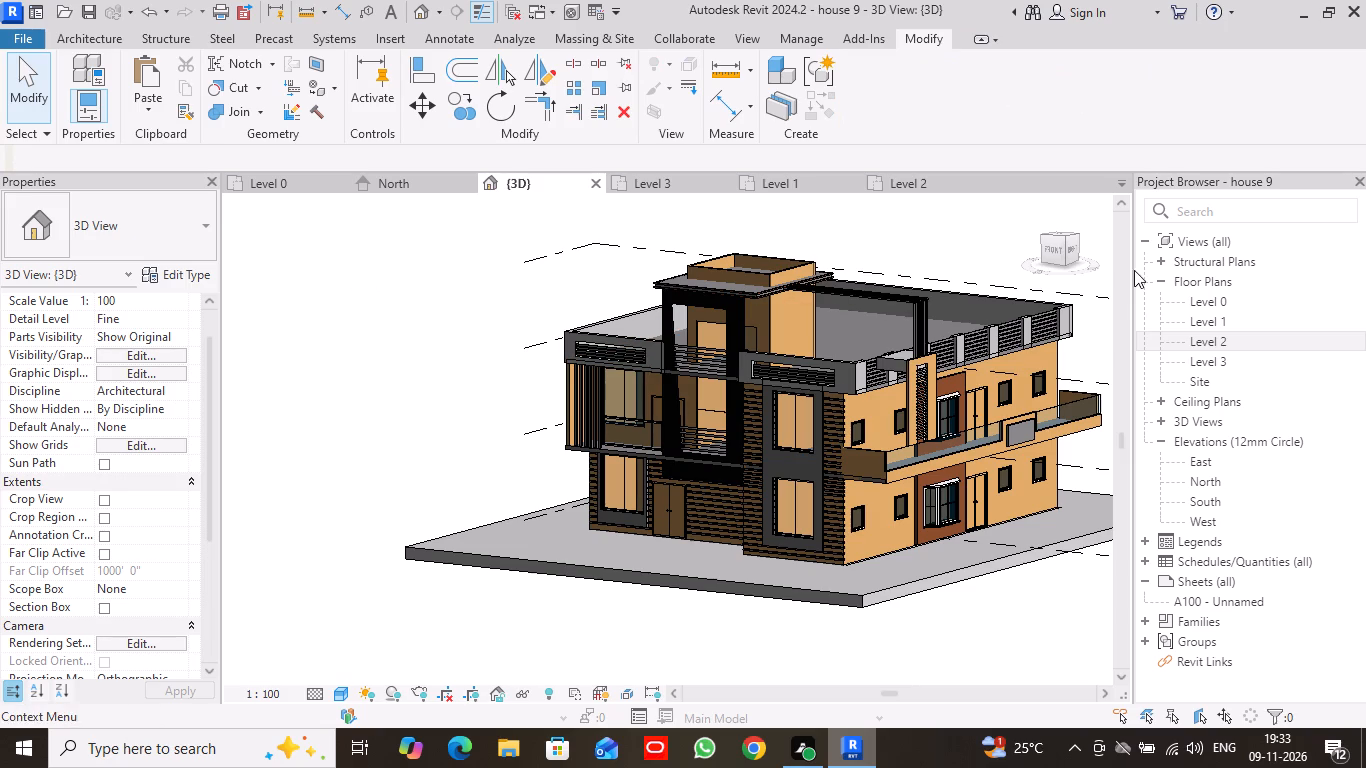
Examine the stair tower's front wall finish against the rest of the front facade from several angles.
drag(1043, 237, 1086, 251)
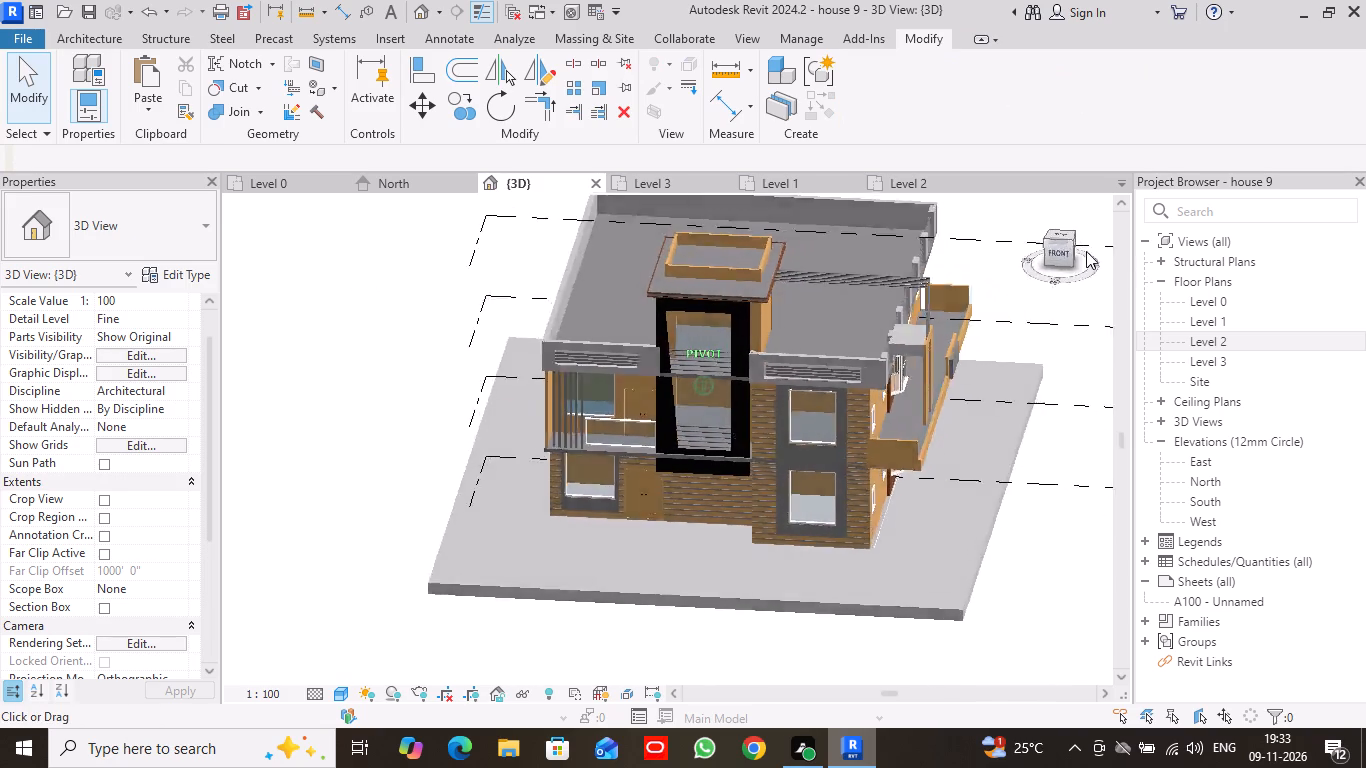
drag(1086, 251, 1050, 222)
scroll(782, 412, up, 9)
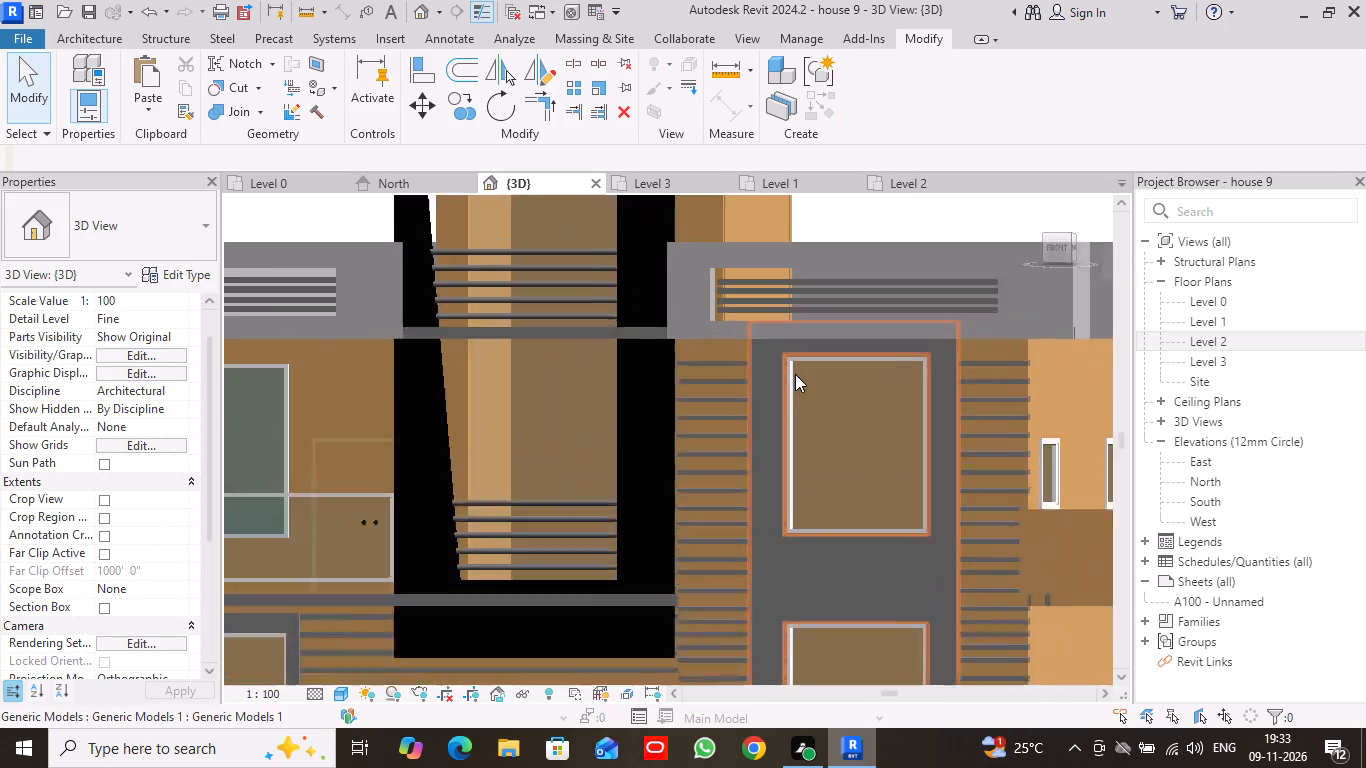
scroll(795, 374, down, 5)
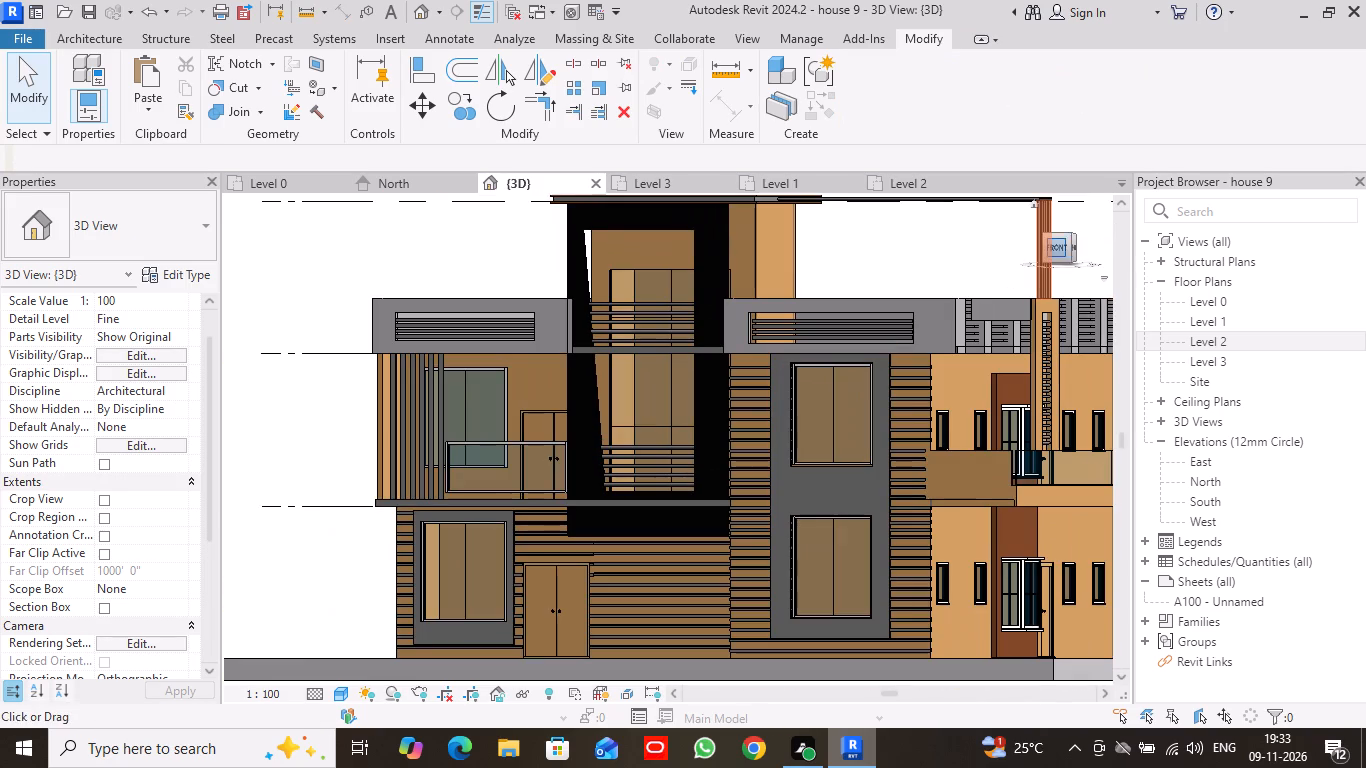
drag(1070, 237, 1059, 248)
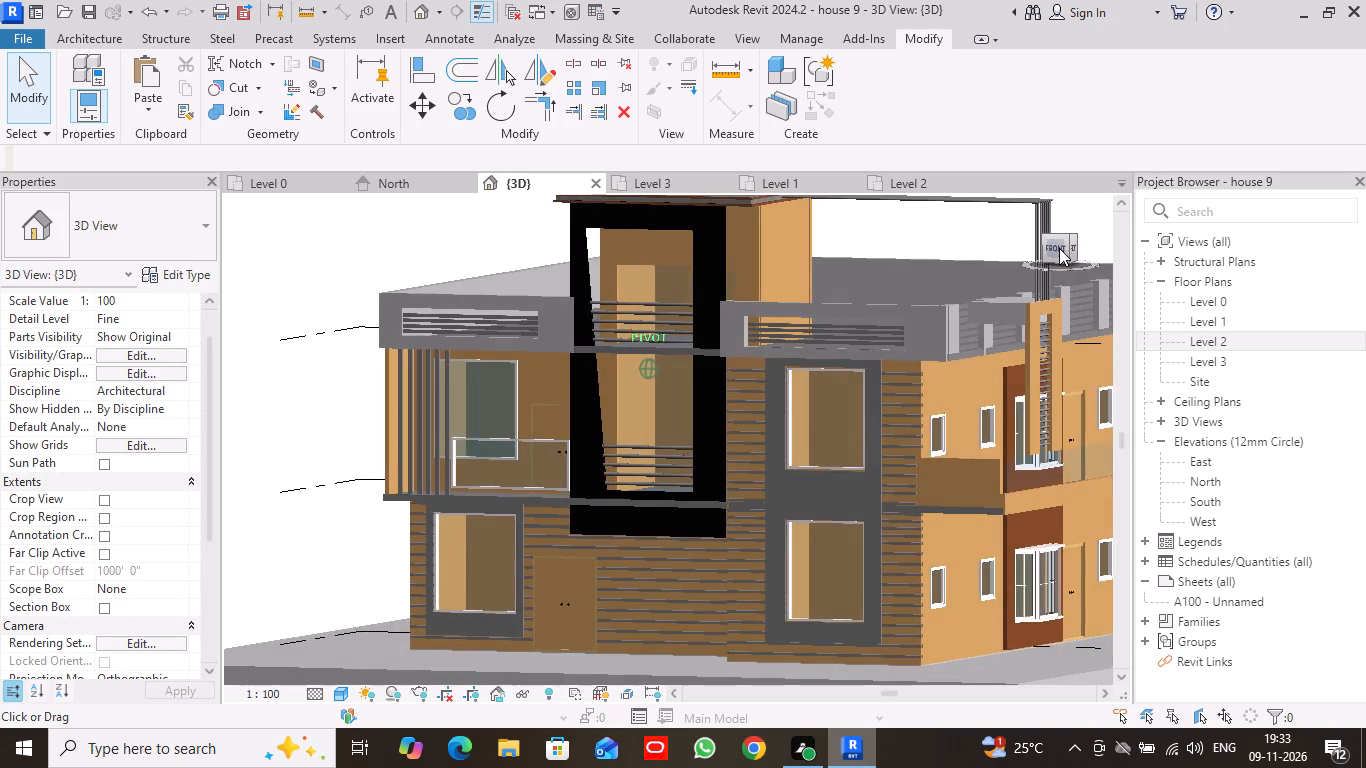
drag(1059, 248, 1054, 249)
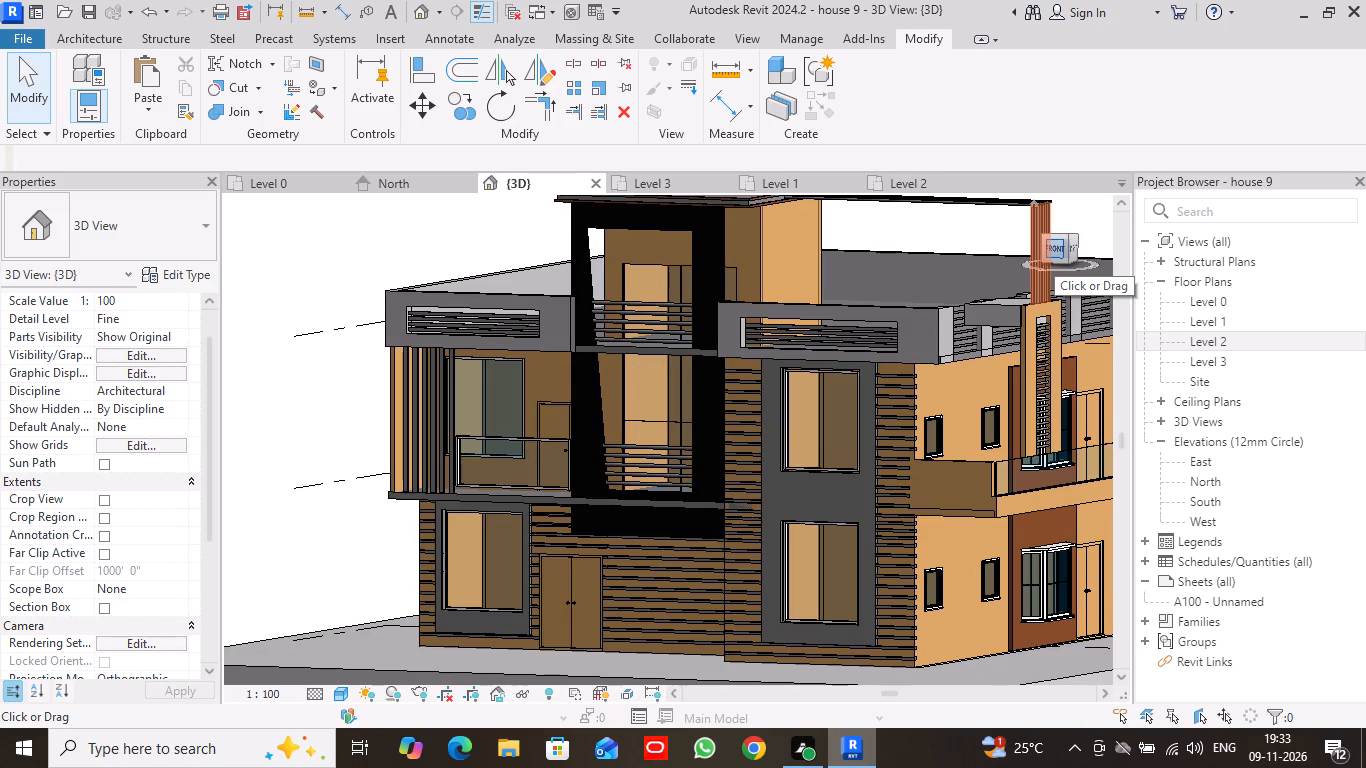
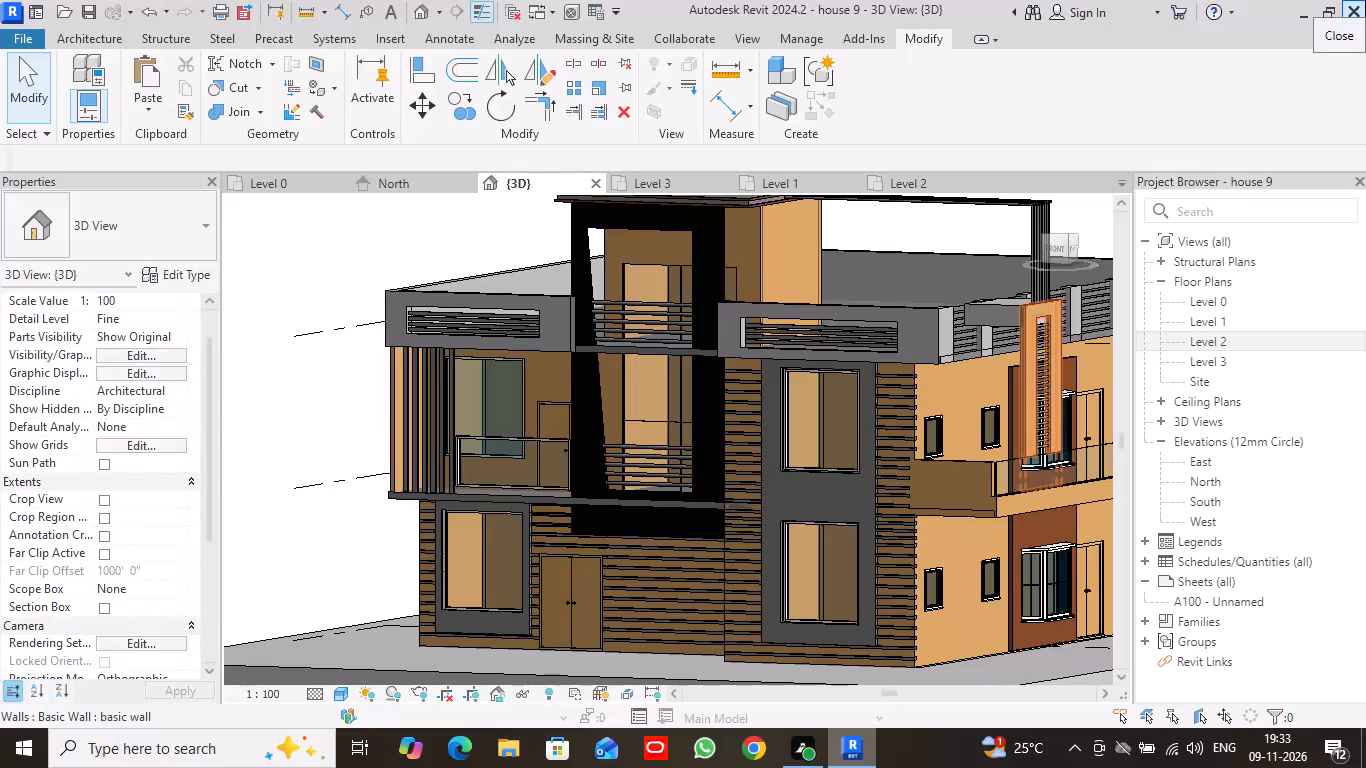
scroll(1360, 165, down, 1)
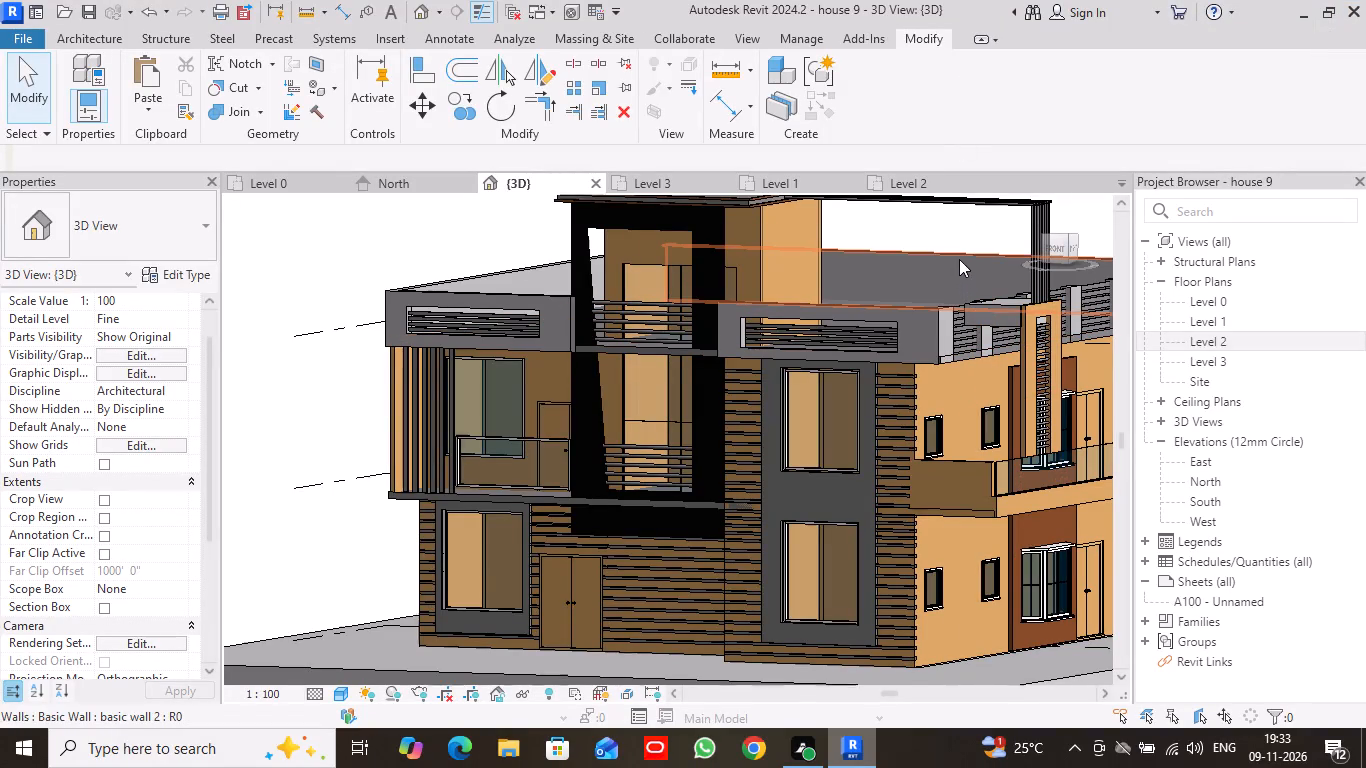
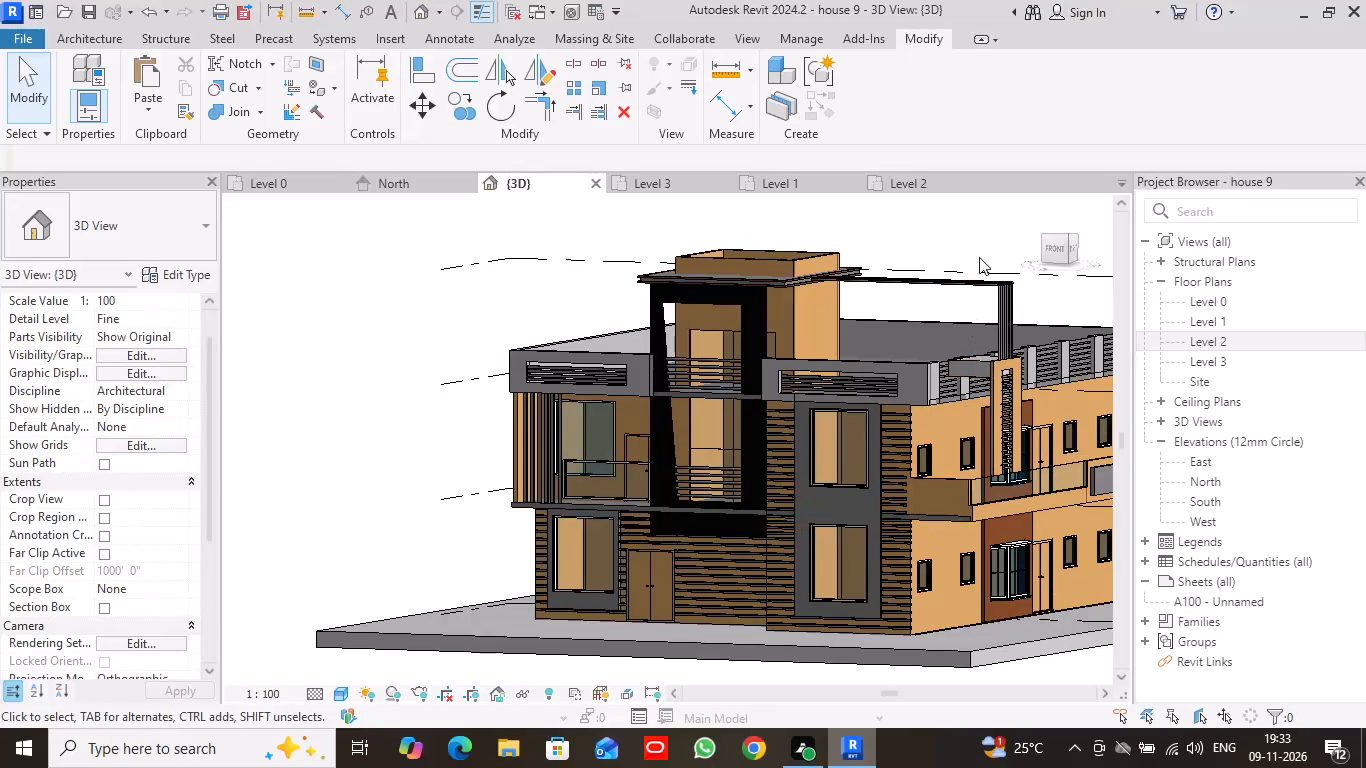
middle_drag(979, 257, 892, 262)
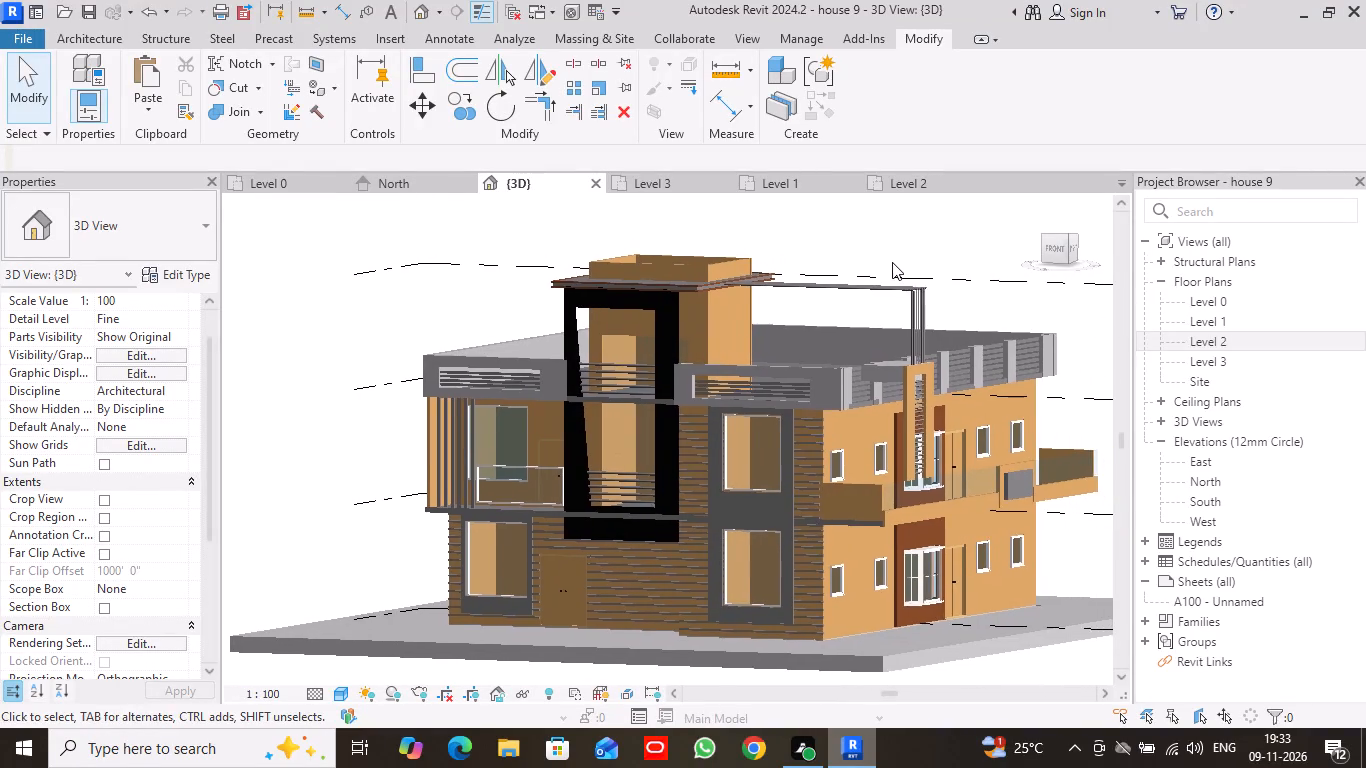
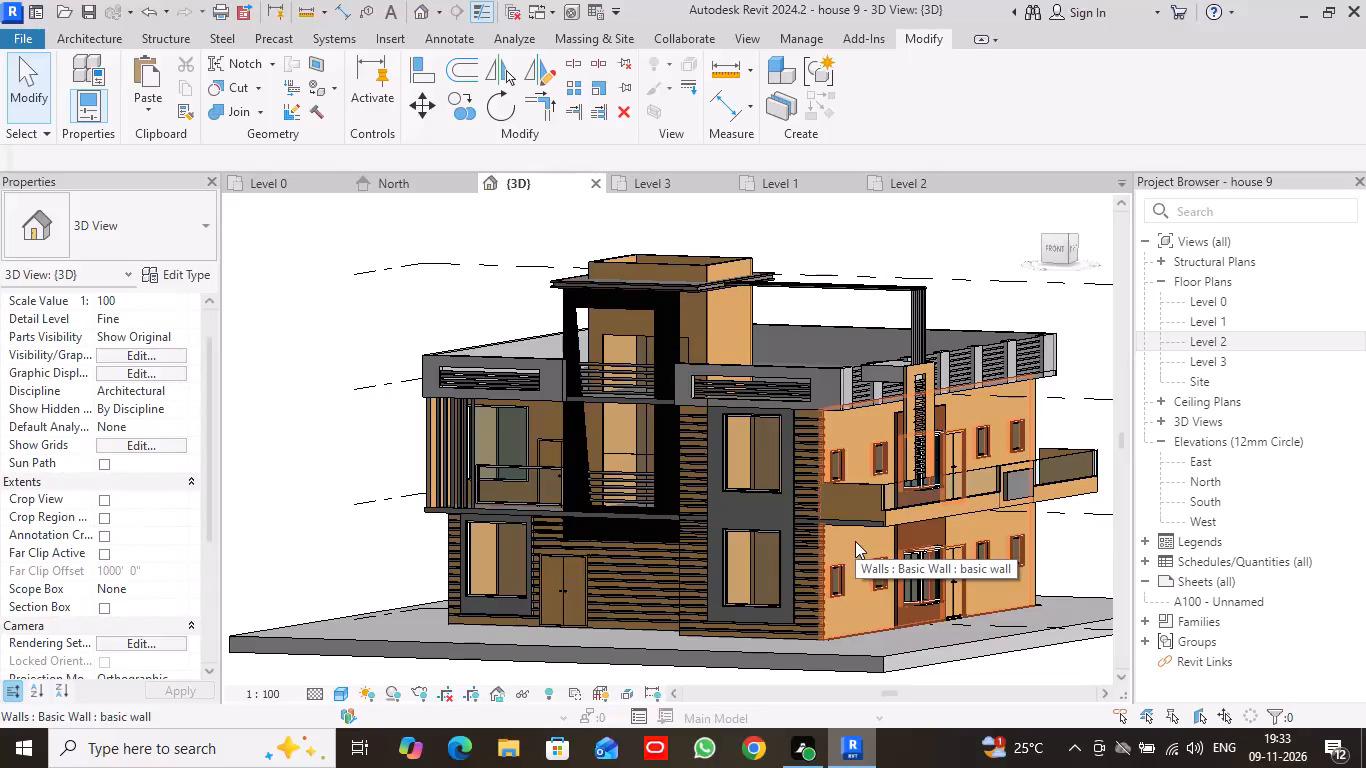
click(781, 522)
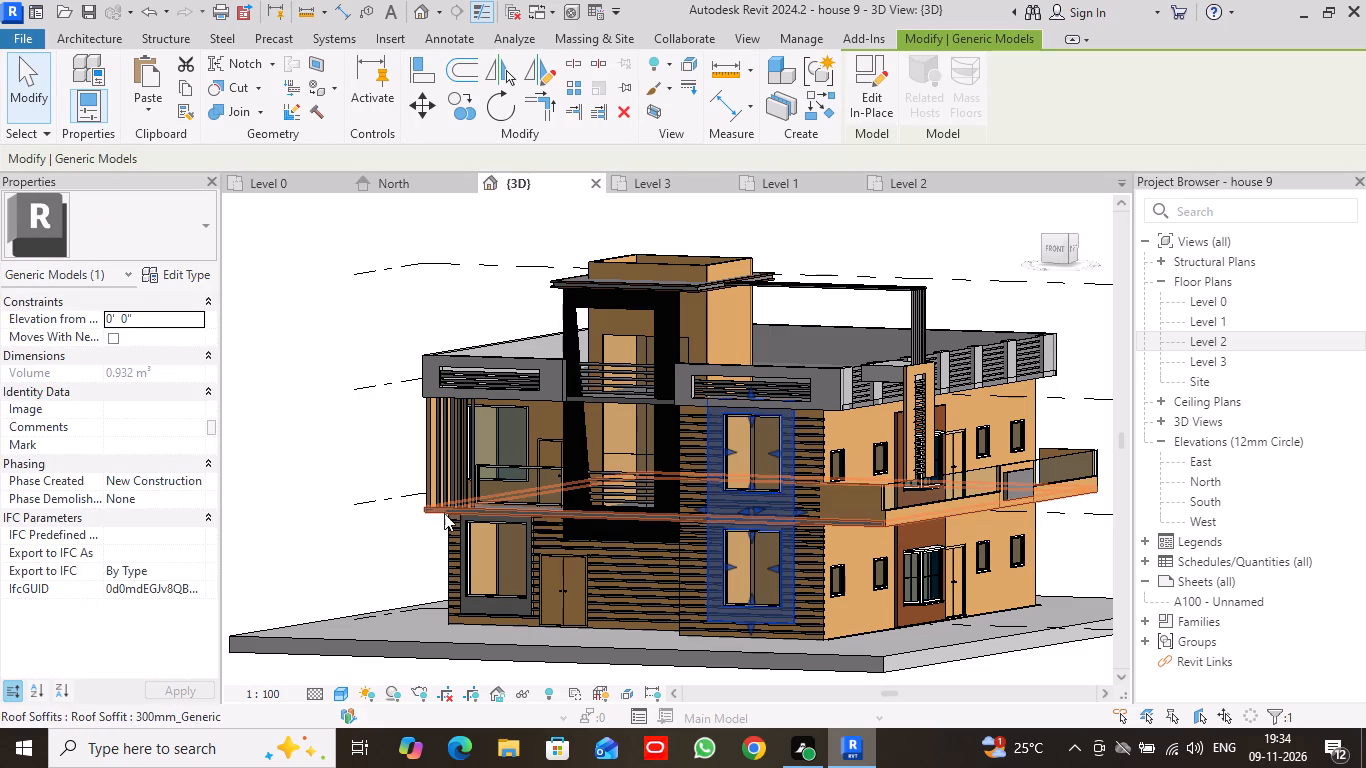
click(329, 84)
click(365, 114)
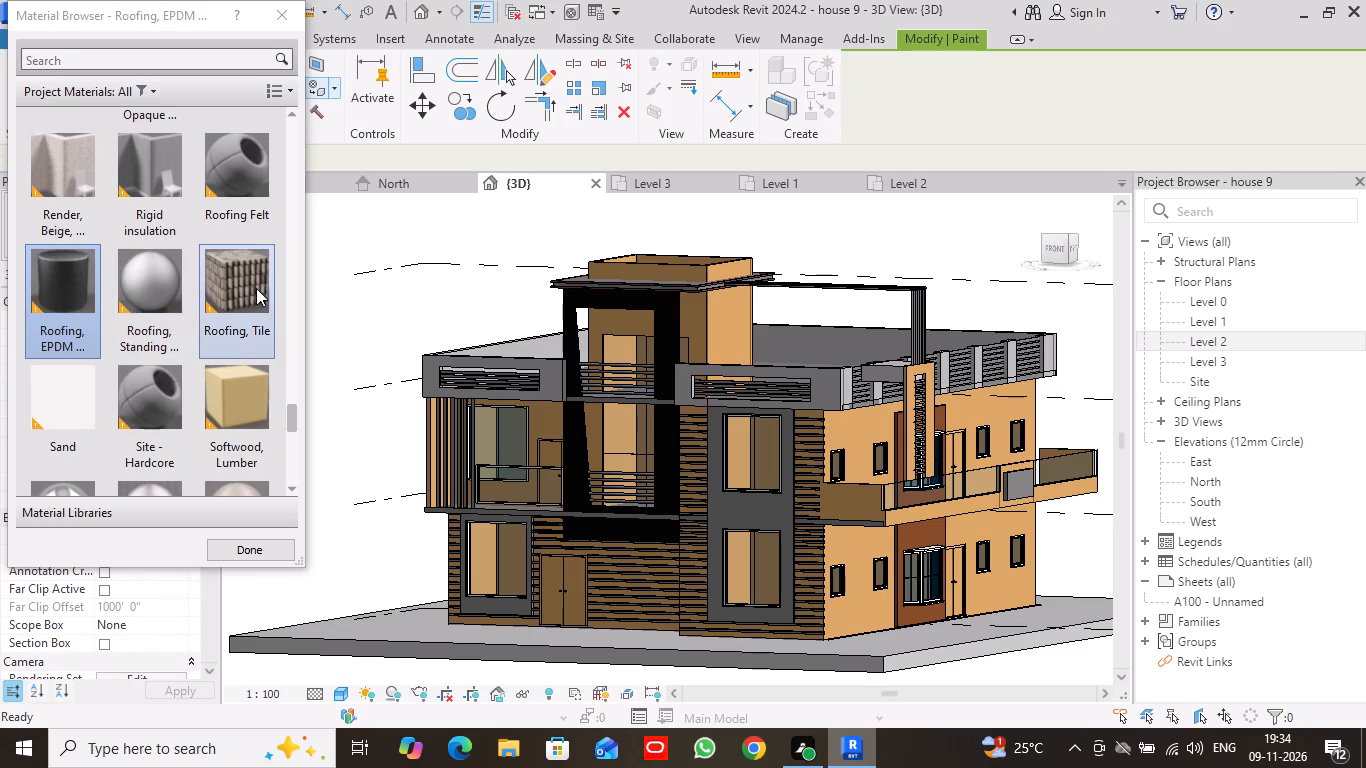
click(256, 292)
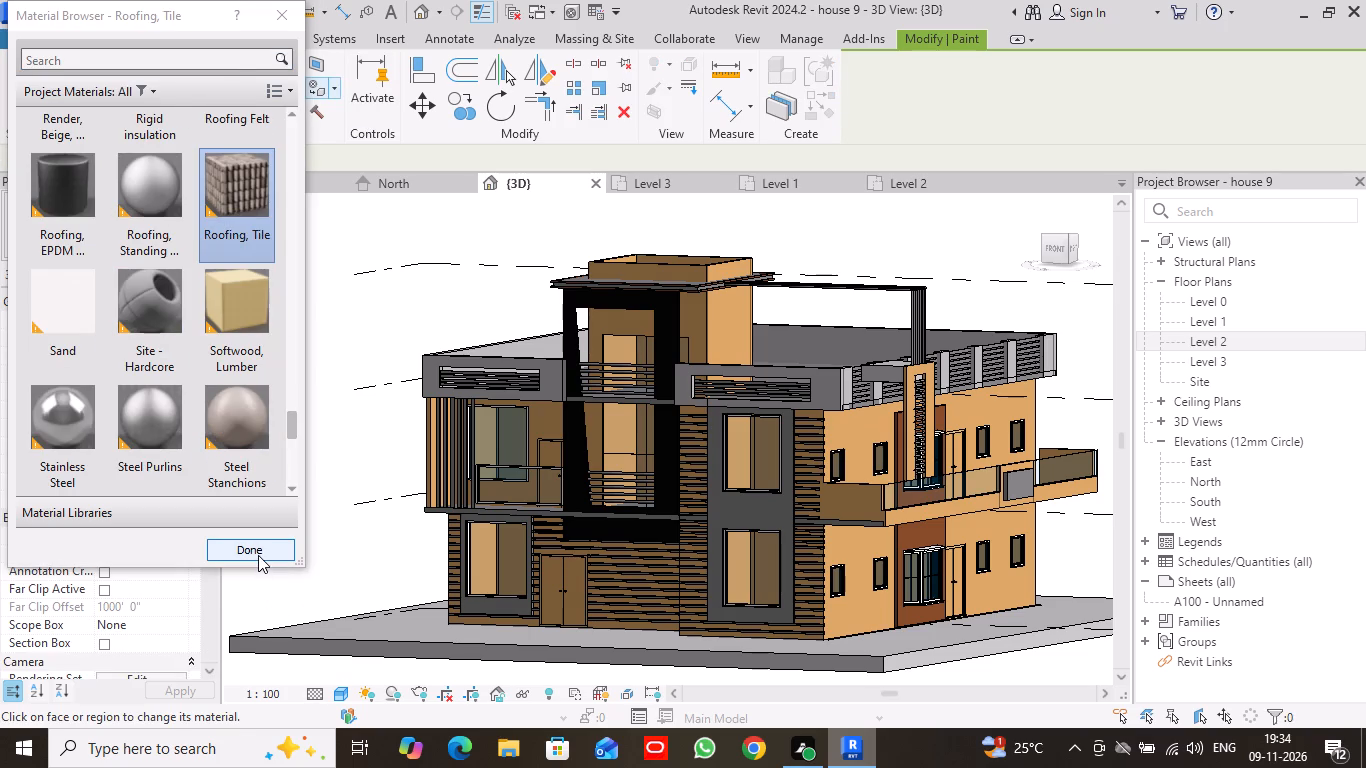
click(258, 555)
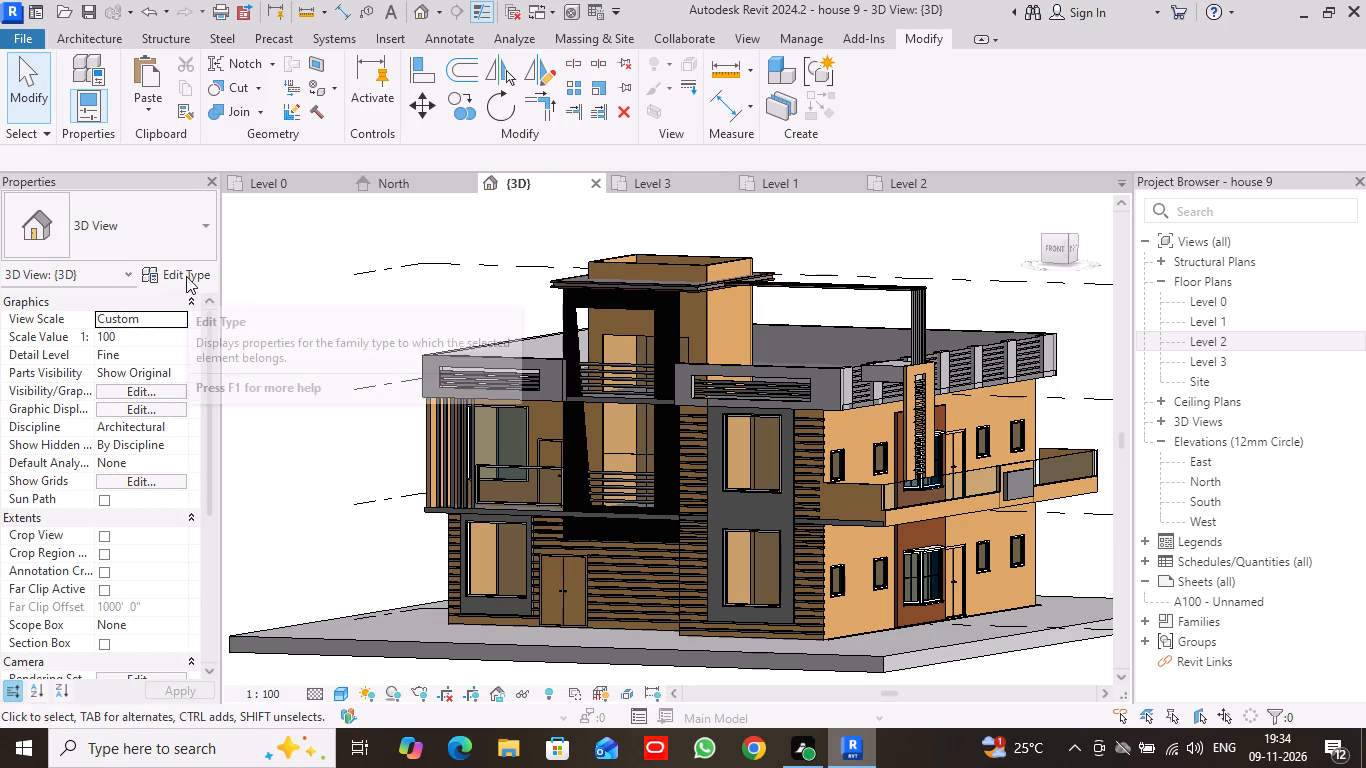
Duplicate the wall type of the tall black frame wall on the front facade, keeping the suggested name.
click(659, 317)
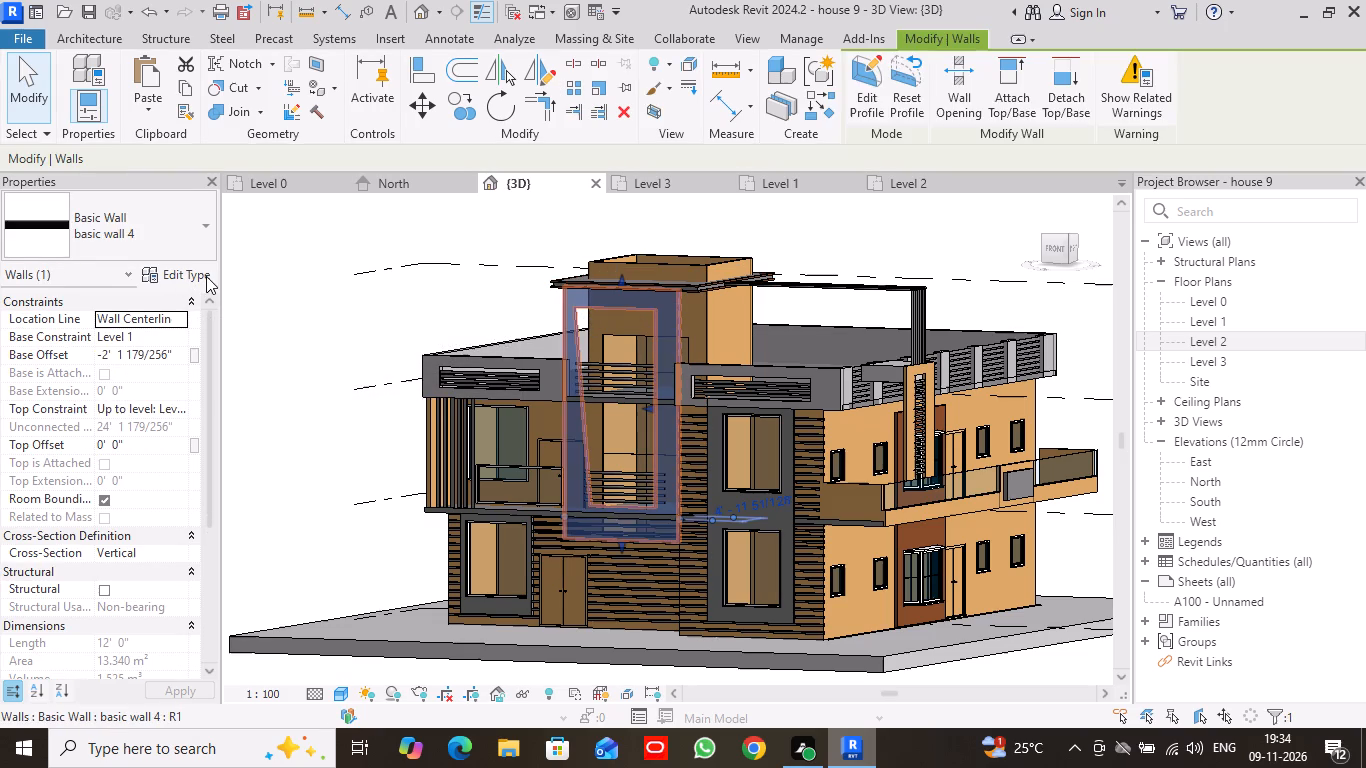
click(191, 274)
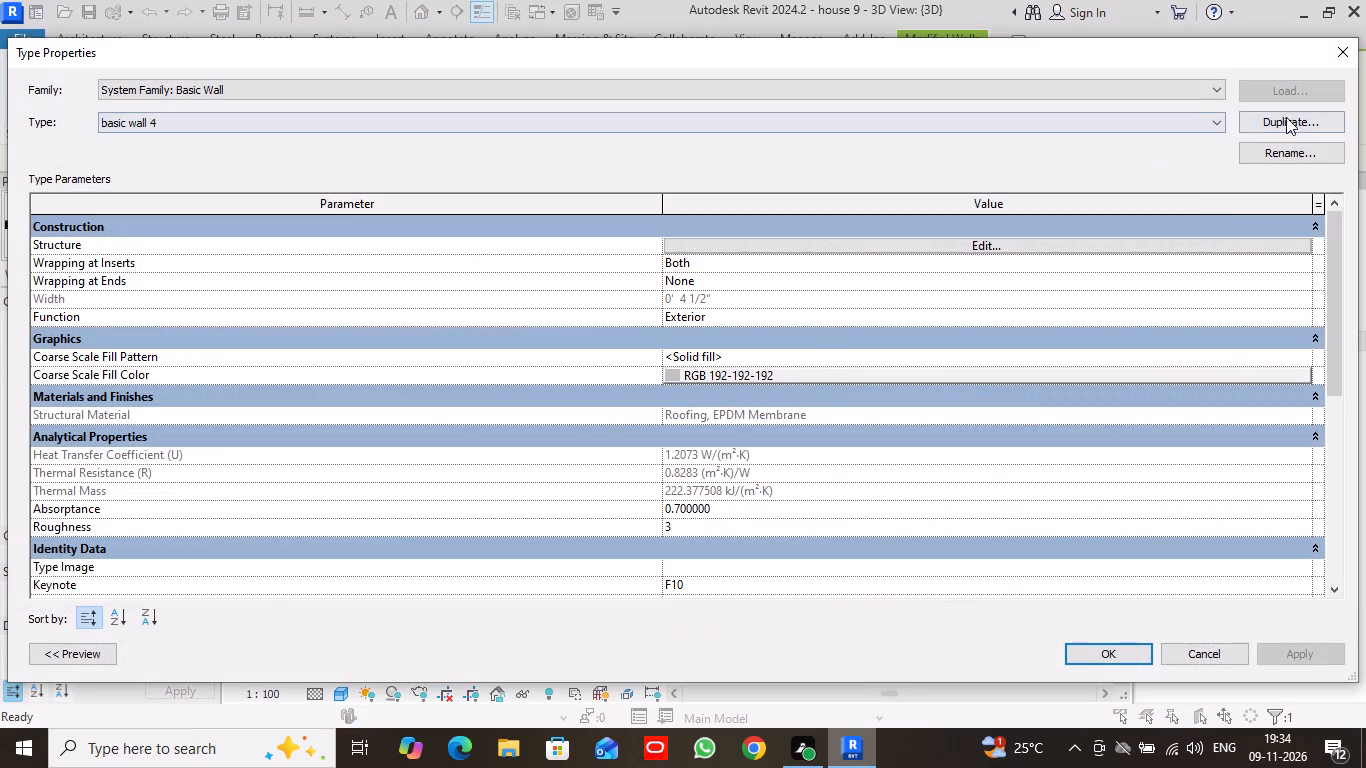
click(1291, 121)
click(691, 408)
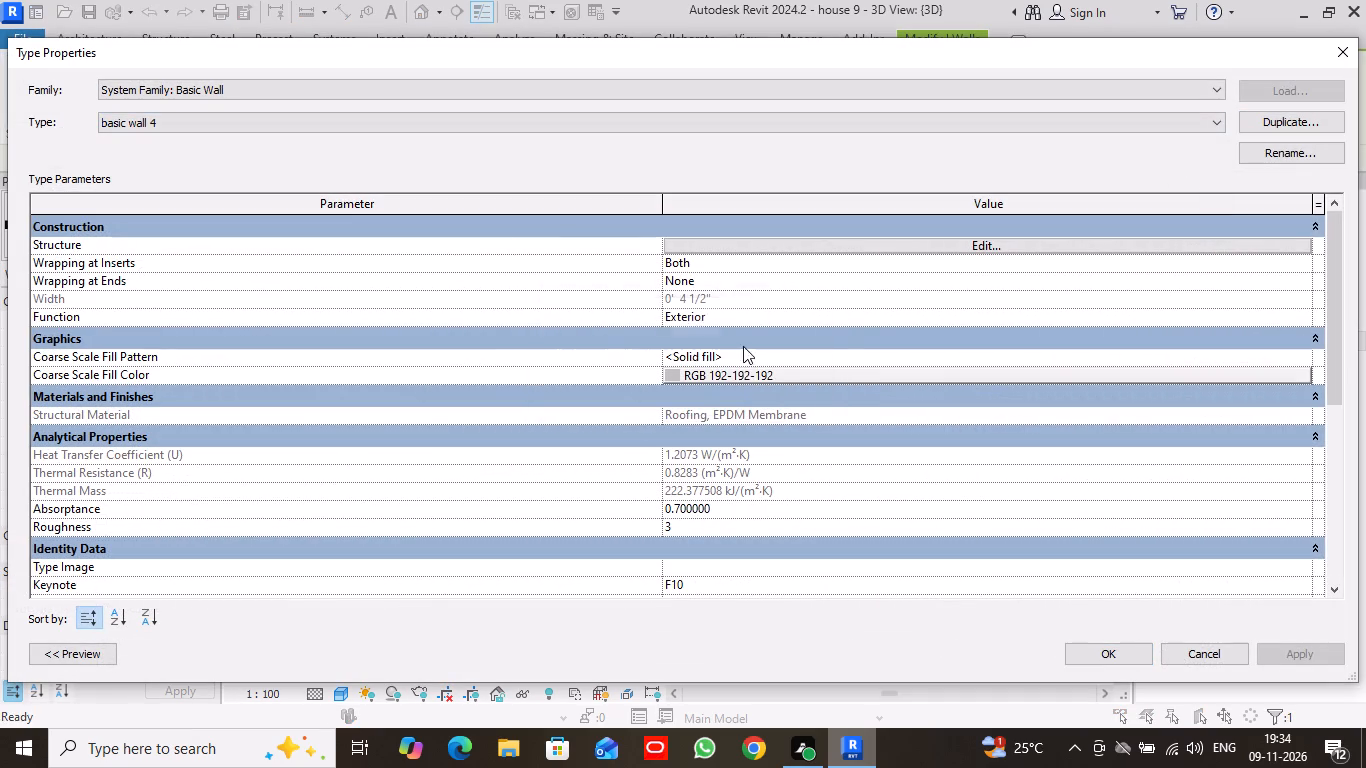
Choose Roofing, Tile as the material of the new wall type's structure layer.
click(981, 242)
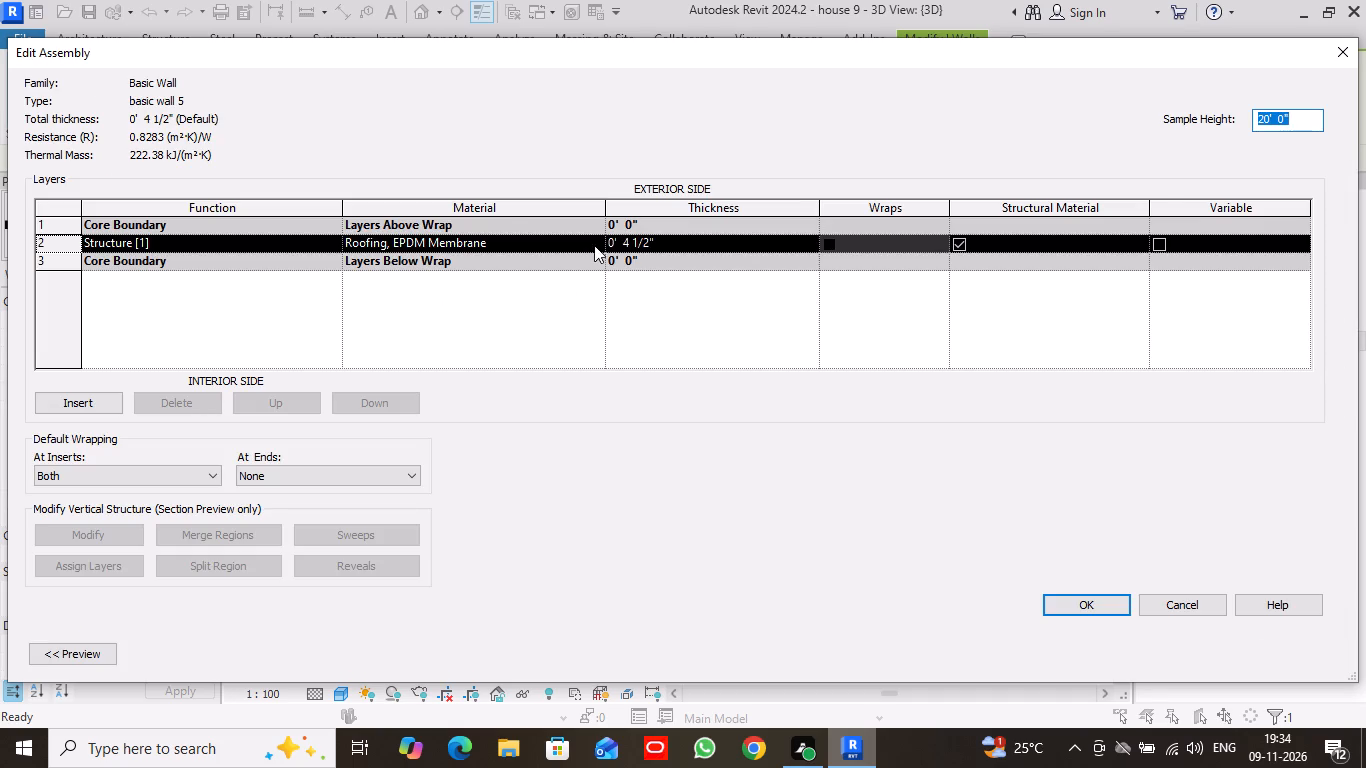
click(585, 241)
click(600, 241)
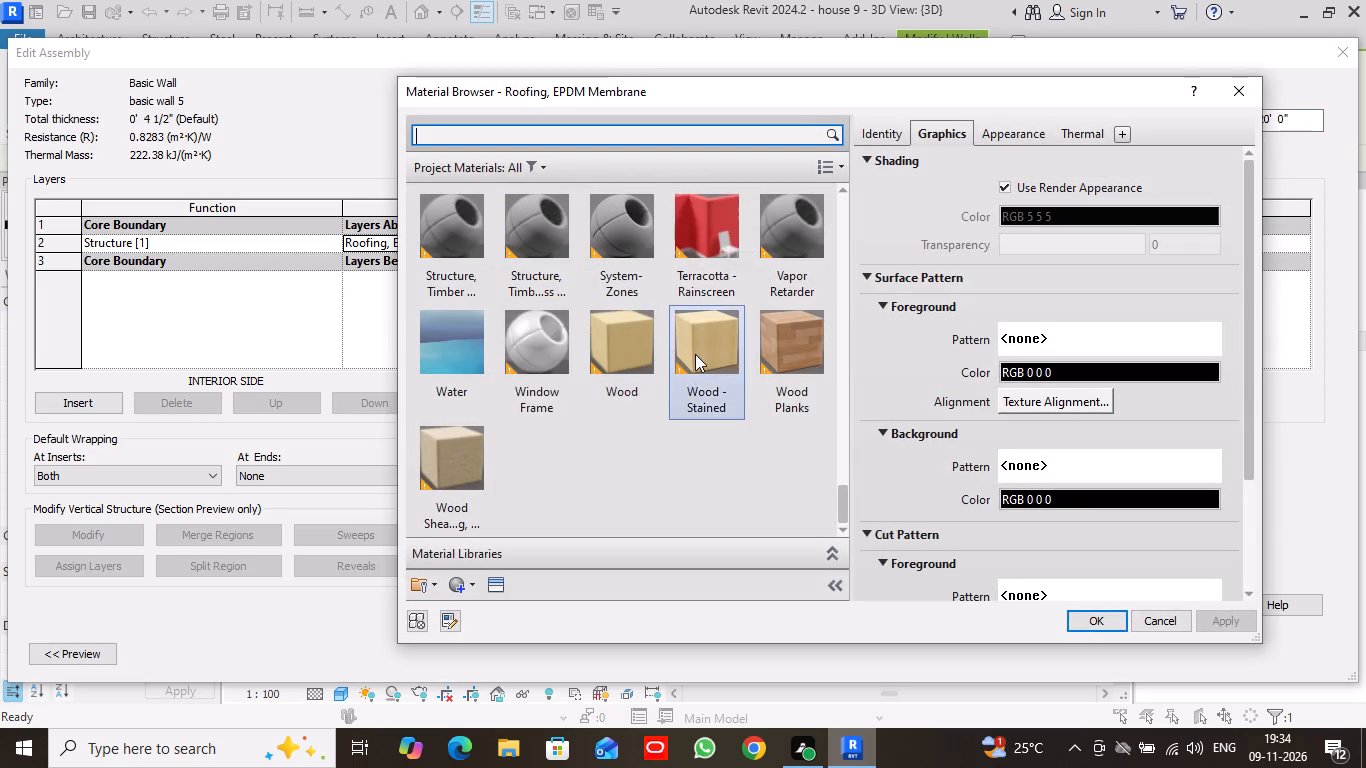
scroll(695, 354, up, 1)
click(782, 239)
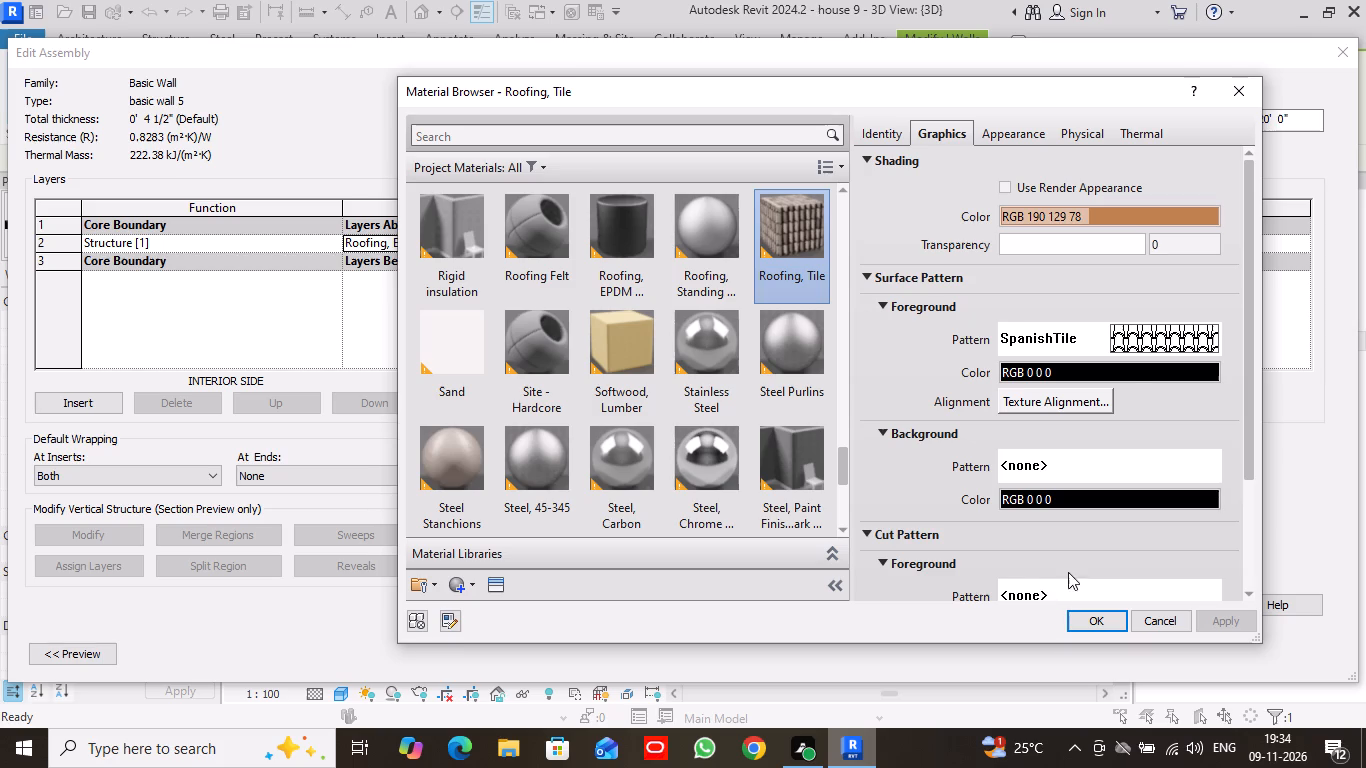
Set the Roofing, Tile surface foreground pattern colour to dark brown, RGB 86 44 44.
click(1137, 372)
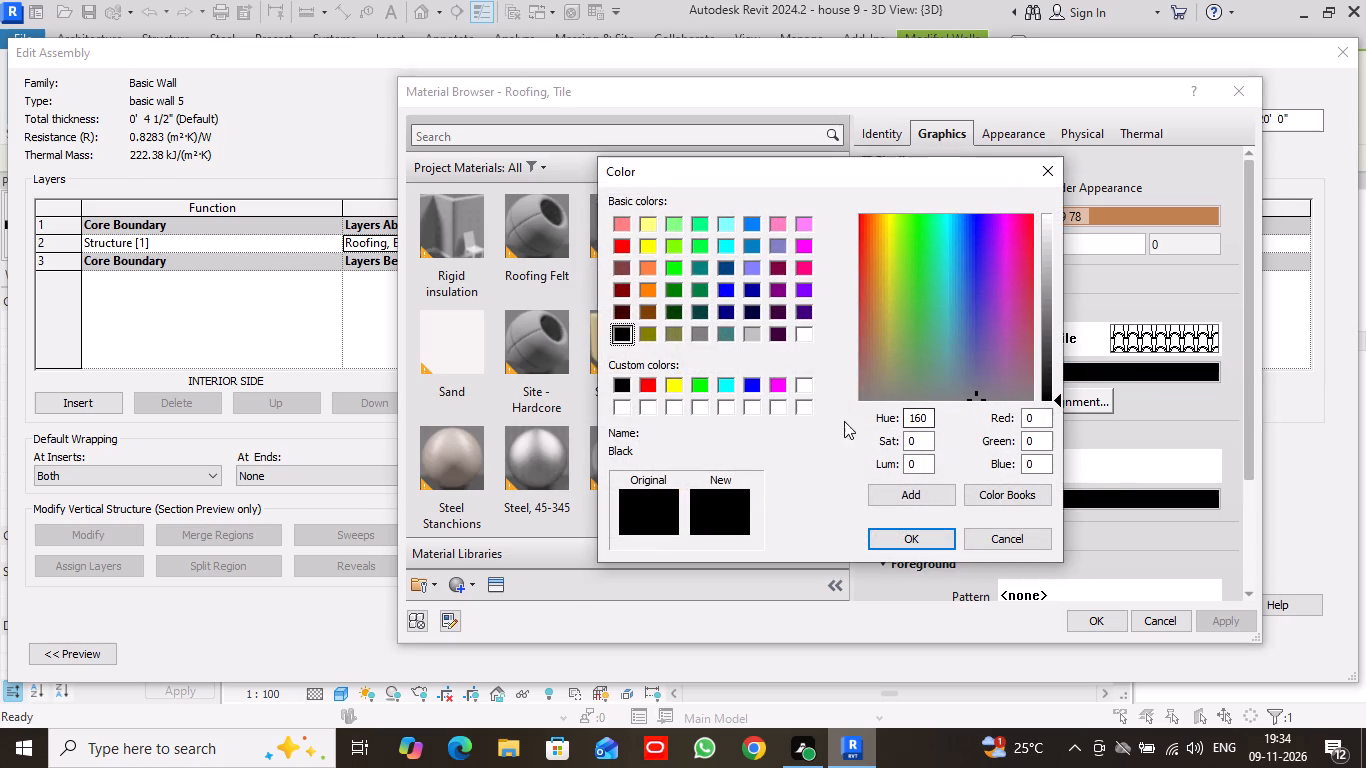
click(625, 262)
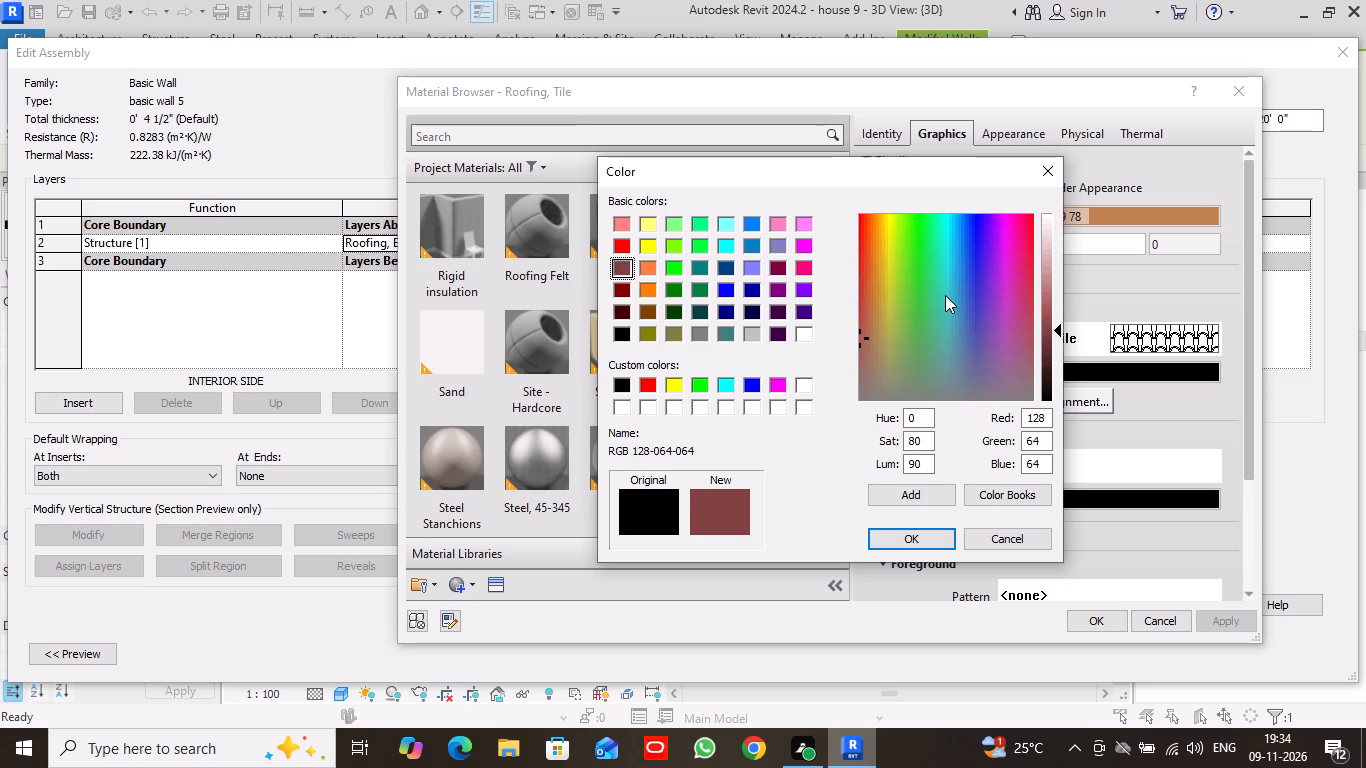
click(1046, 324)
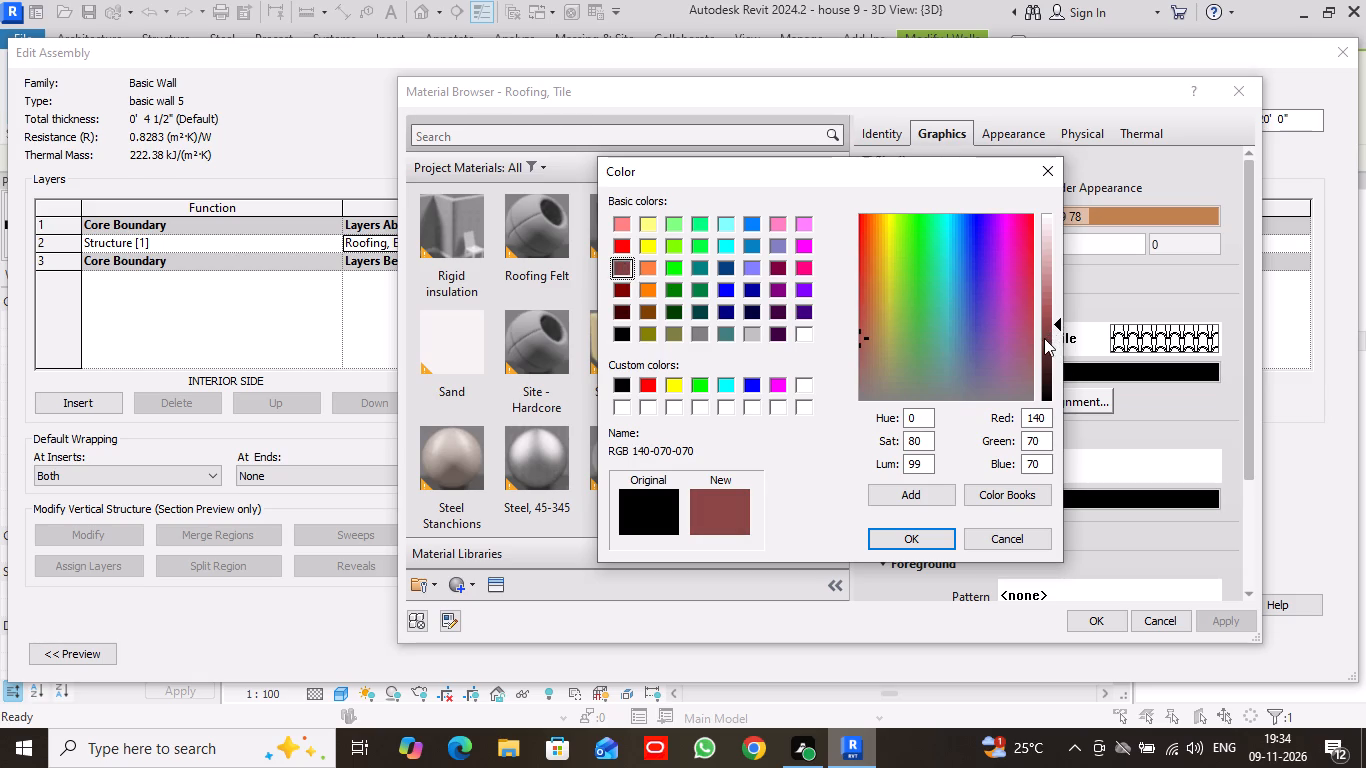
click(1044, 338)
click(1045, 353)
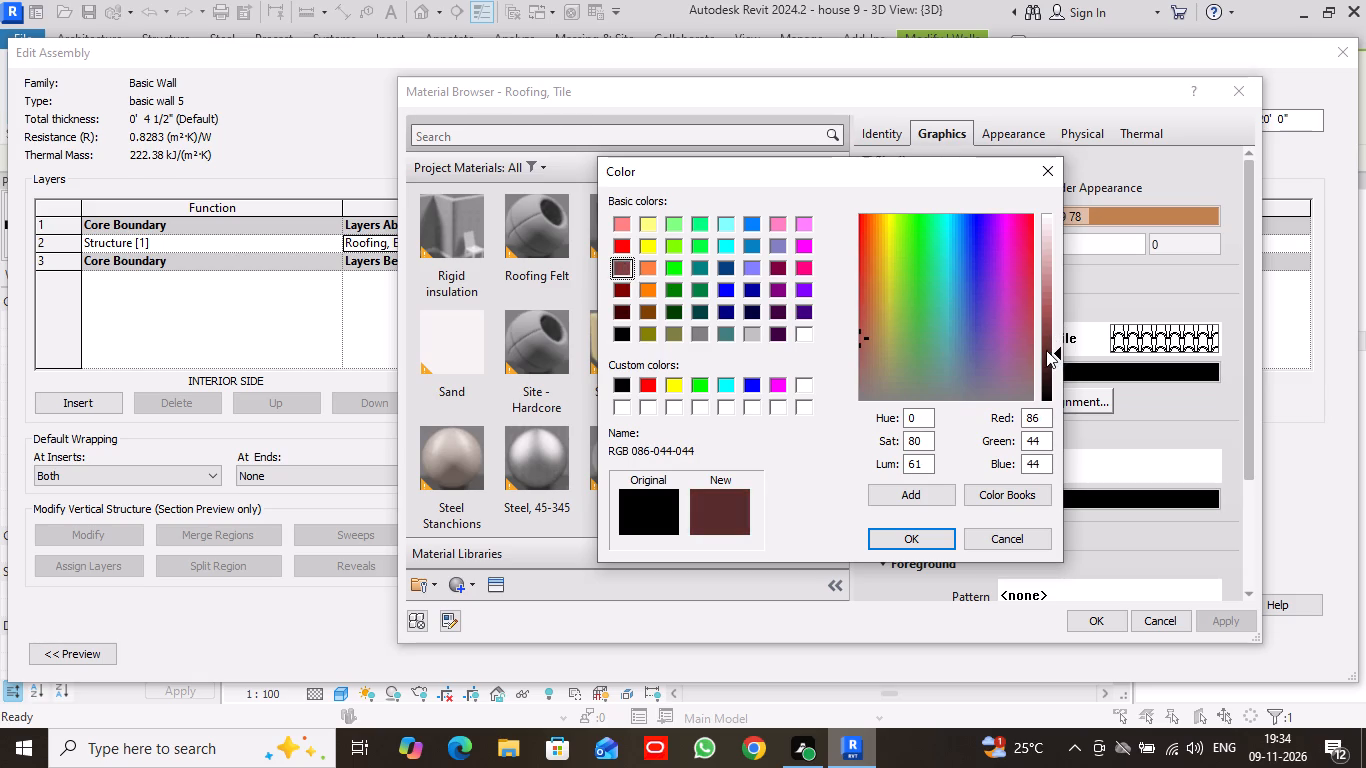
click(913, 538)
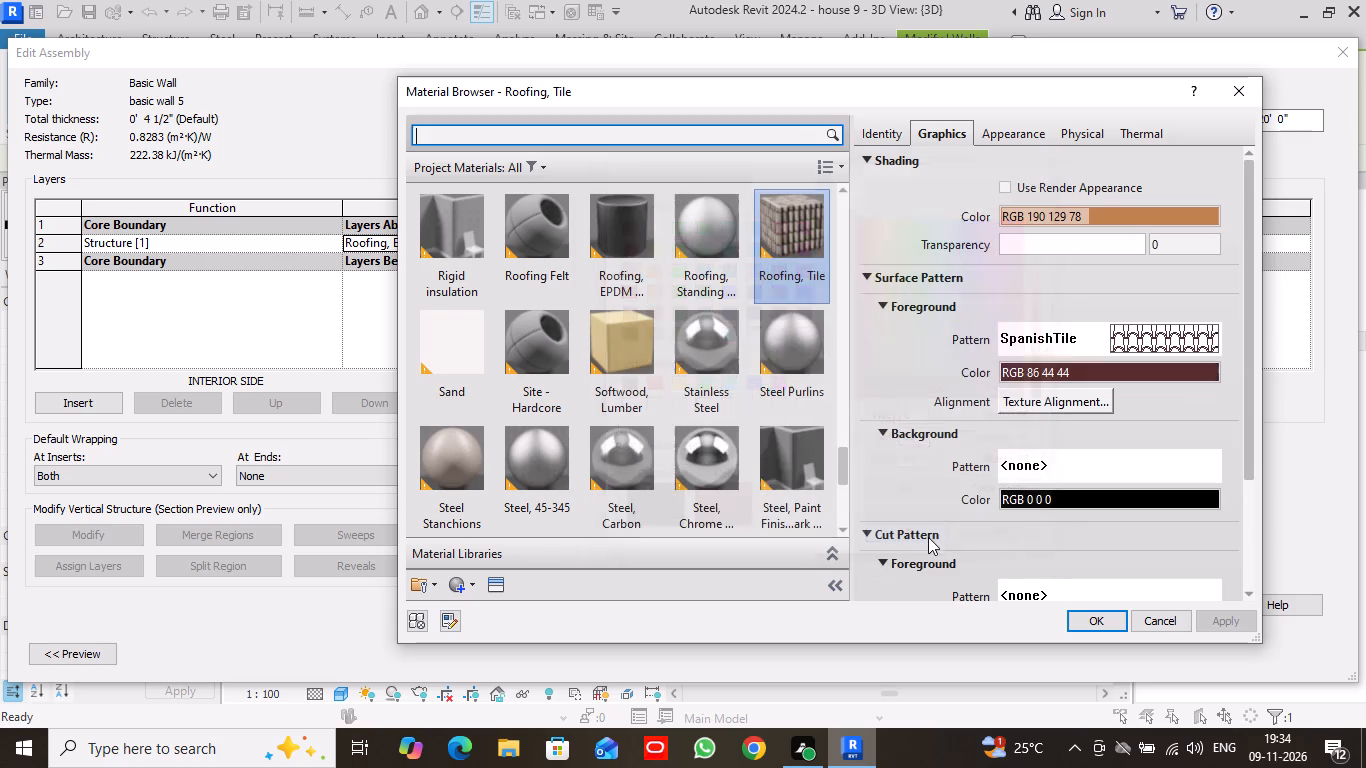
click(1086, 620)
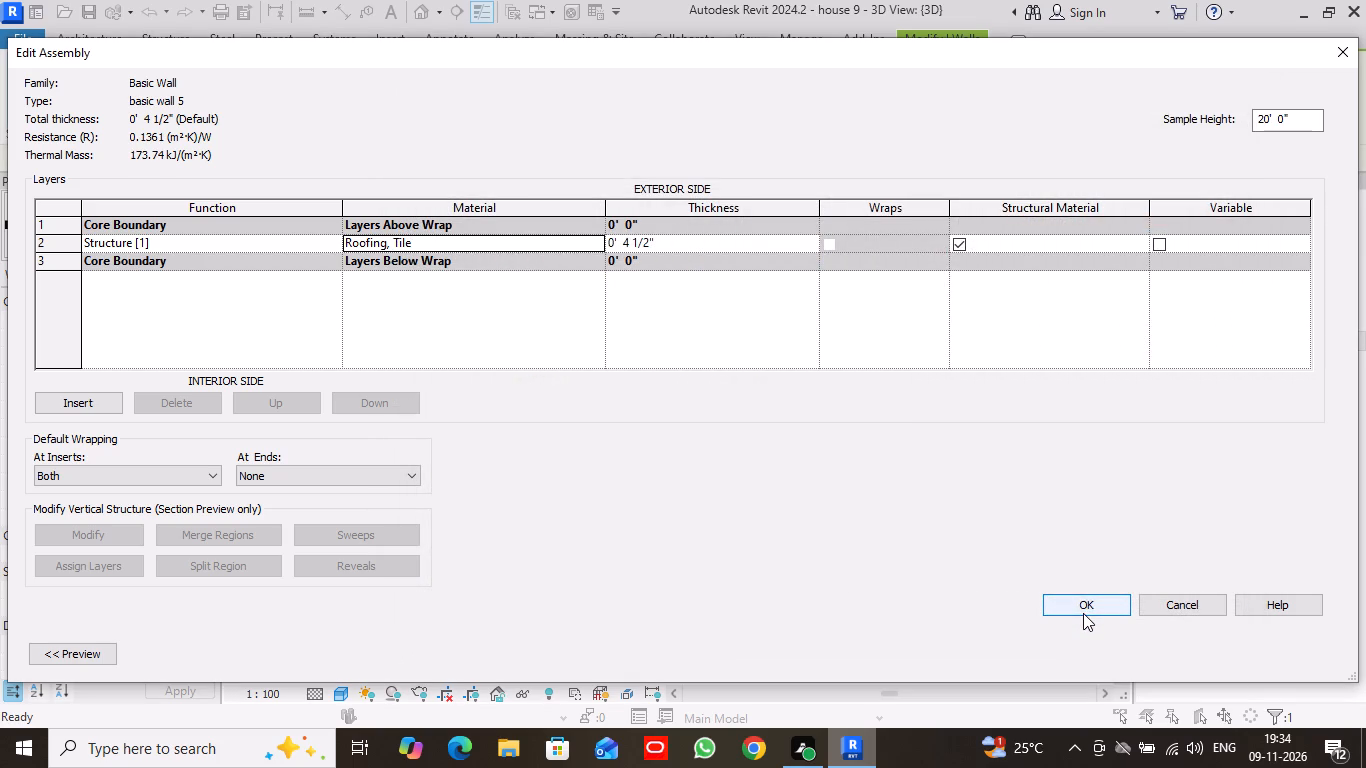
Apply the new type to the tall frame wall, deleting the elements that block the change.
click(1083, 607)
click(1102, 647)
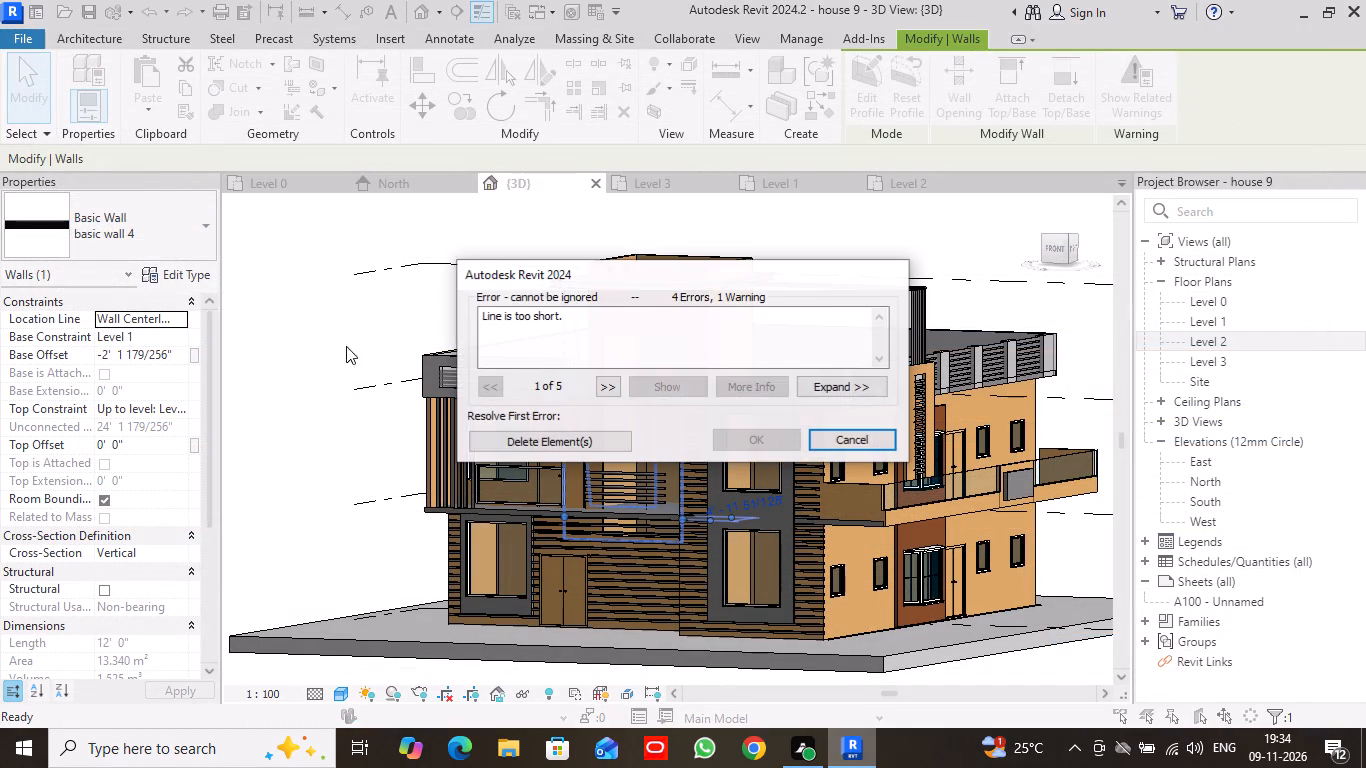
click(568, 438)
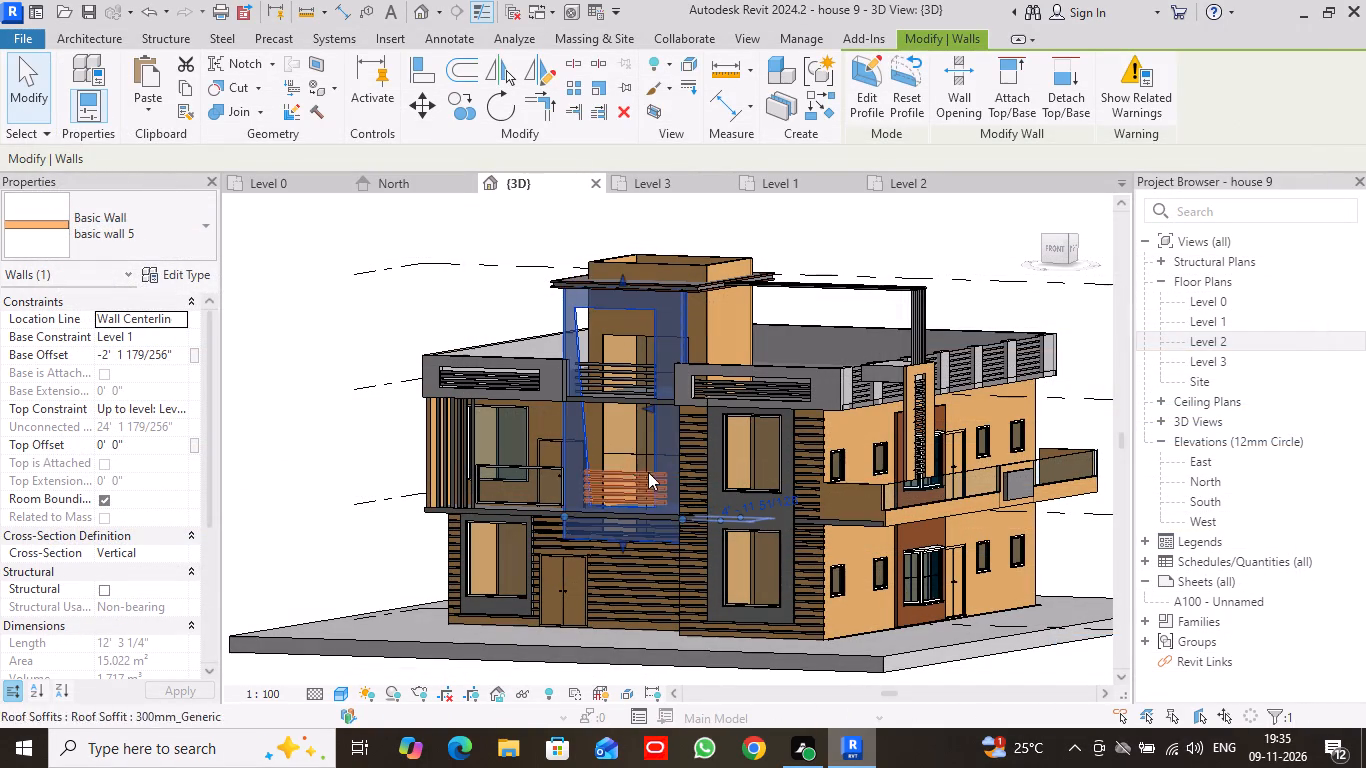
click(26, 94)
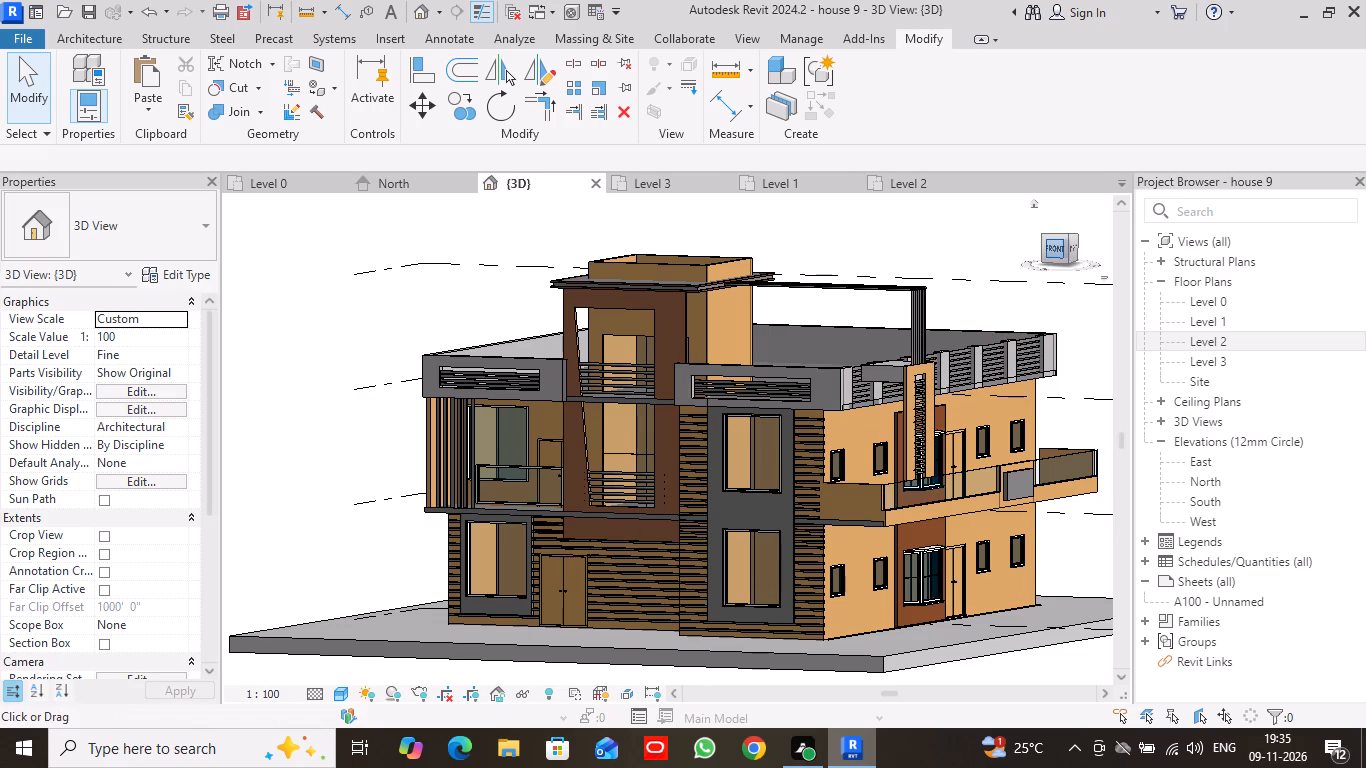
Duplicate the basic wall type of the two-storey side wall beside the grey window frame, keeping the suggested name.
drag(1066, 235, 1034, 243)
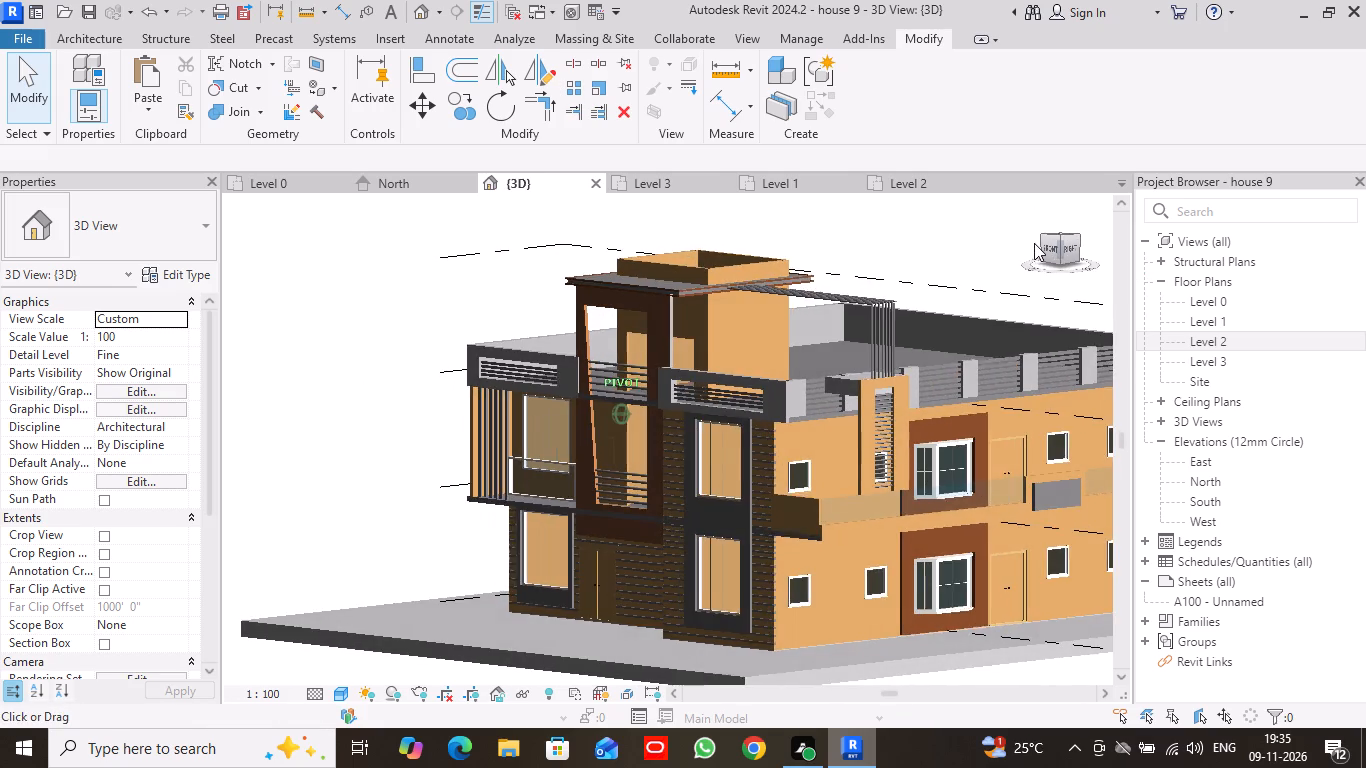
drag(1034, 243, 1090, 247)
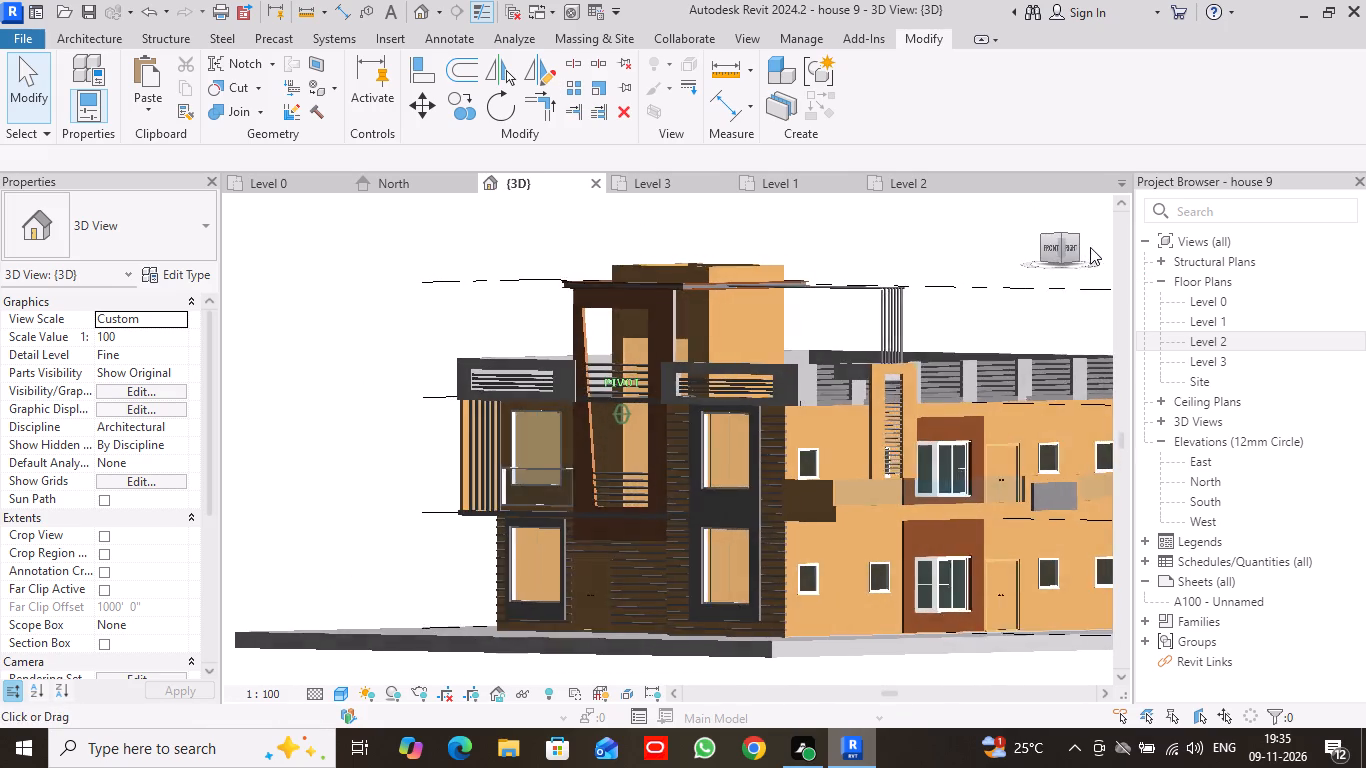
drag(1090, 247, 1108, 250)
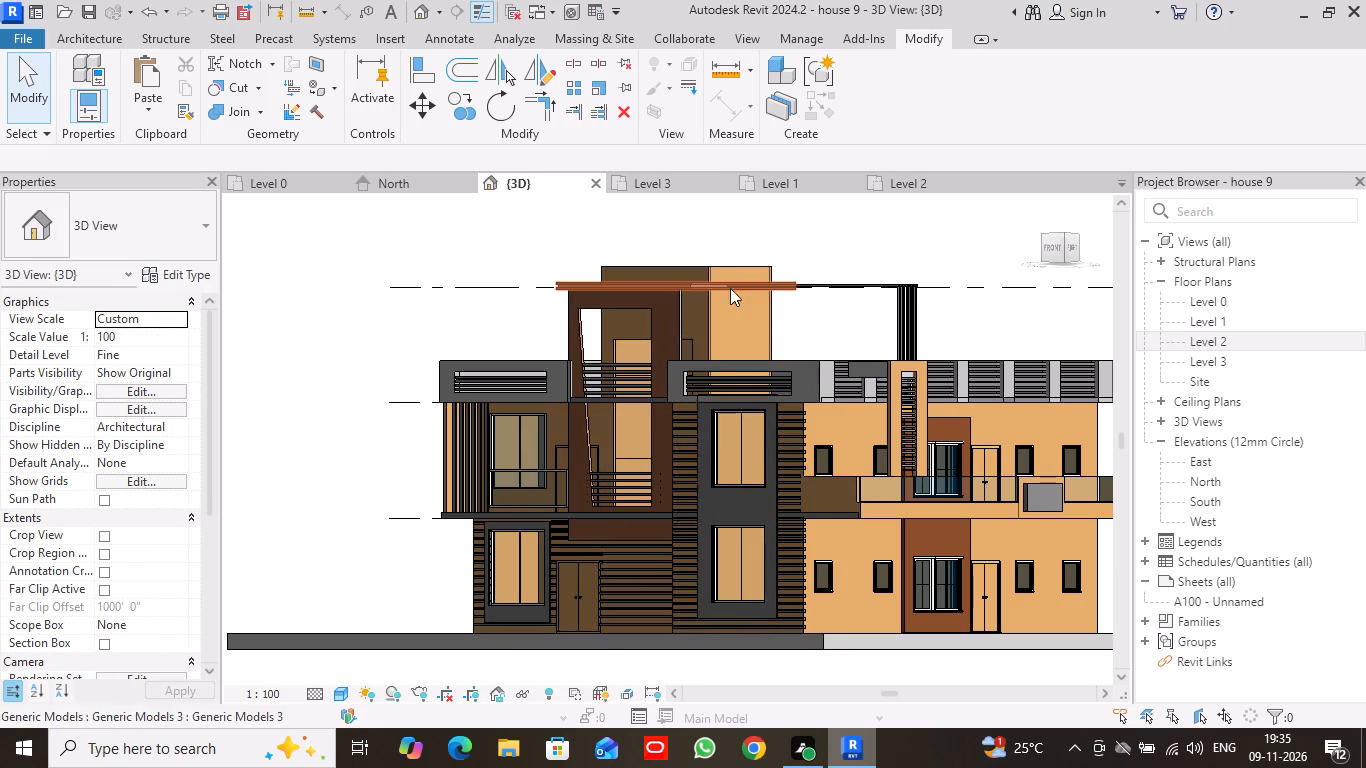
click(855, 448)
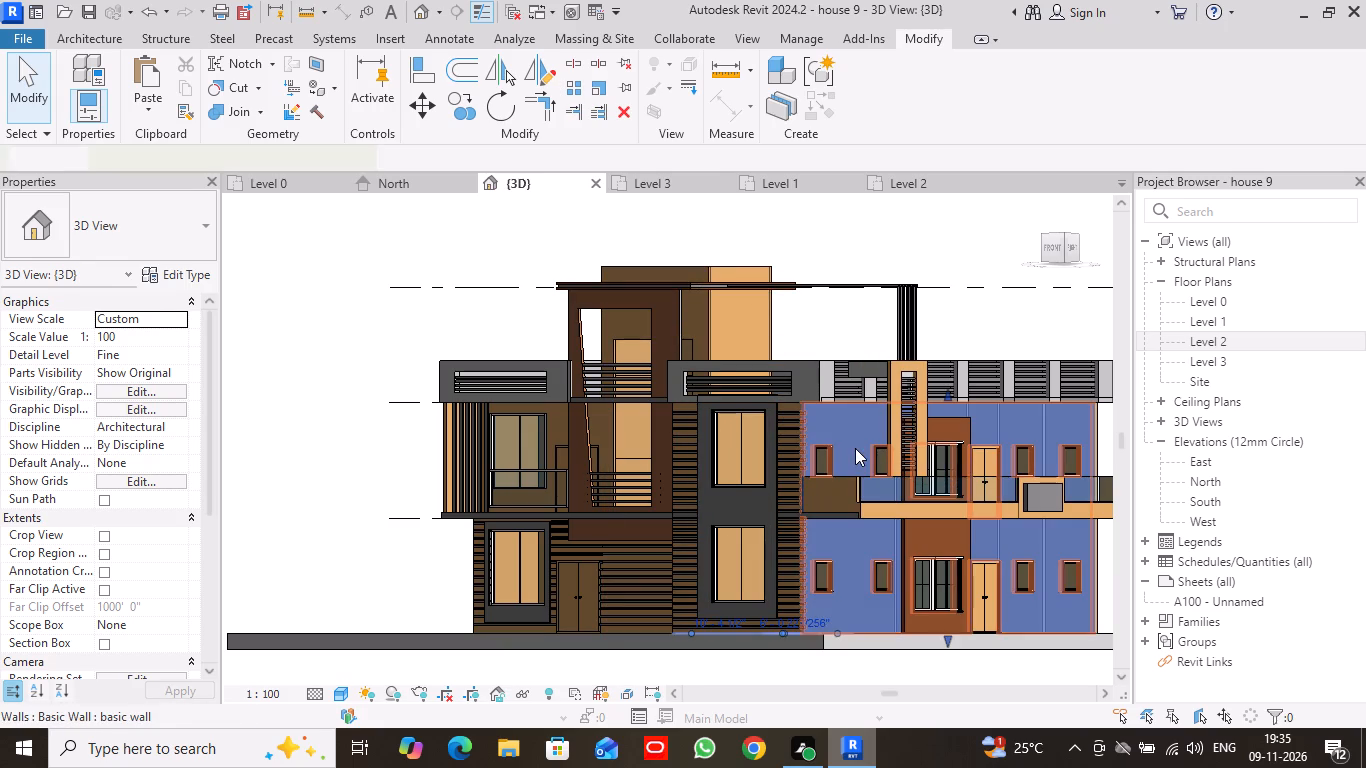
click(179, 272)
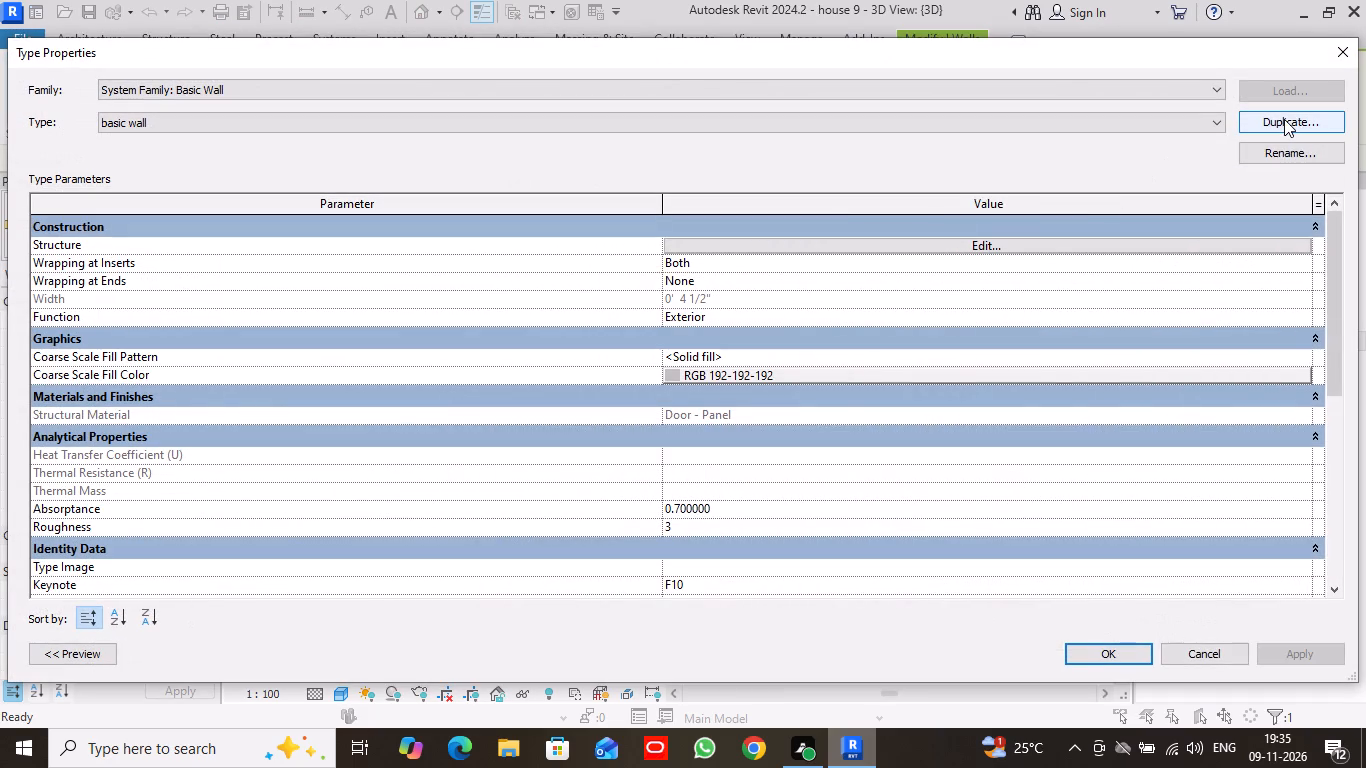
click(1284, 119)
click(682, 410)
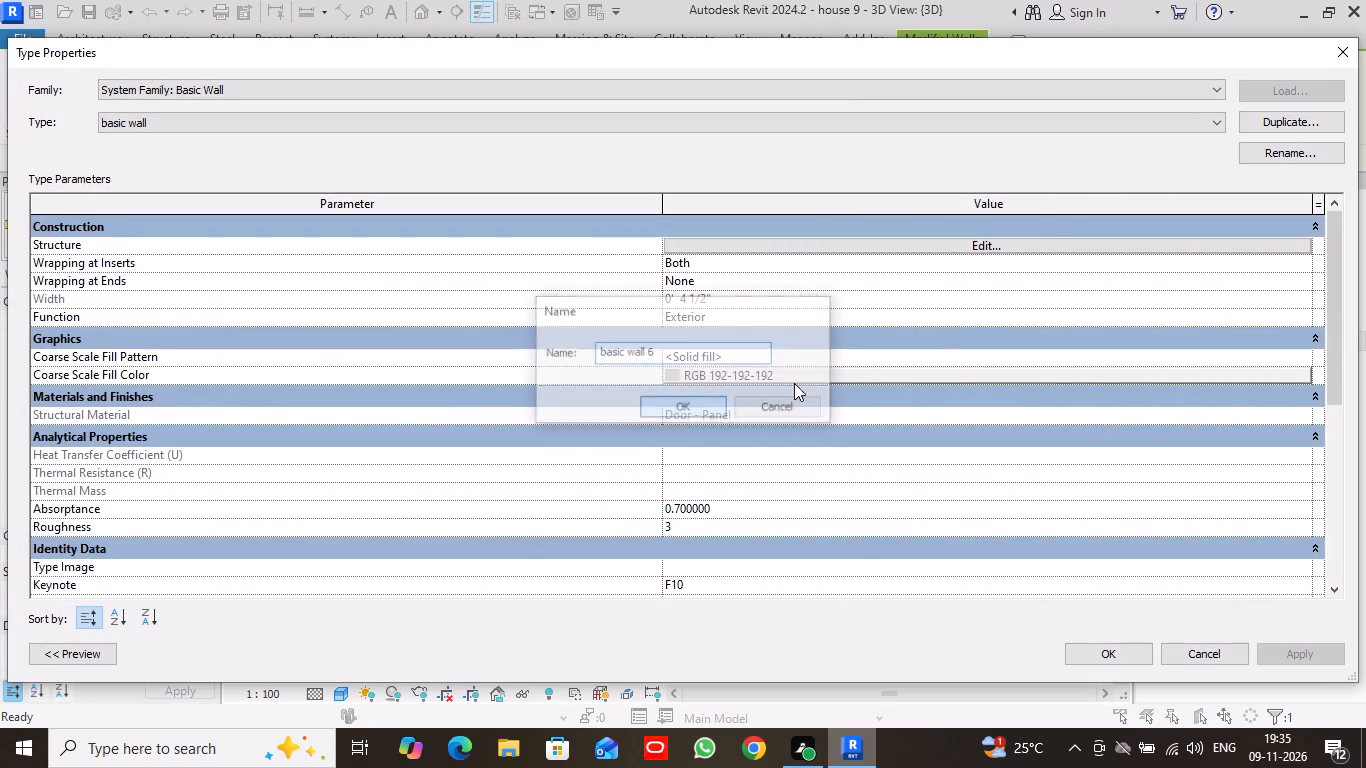
Assign Softwood, Lumber with render appearance shading to the new type's structure layer and apply it to the side wall.
click(986, 244)
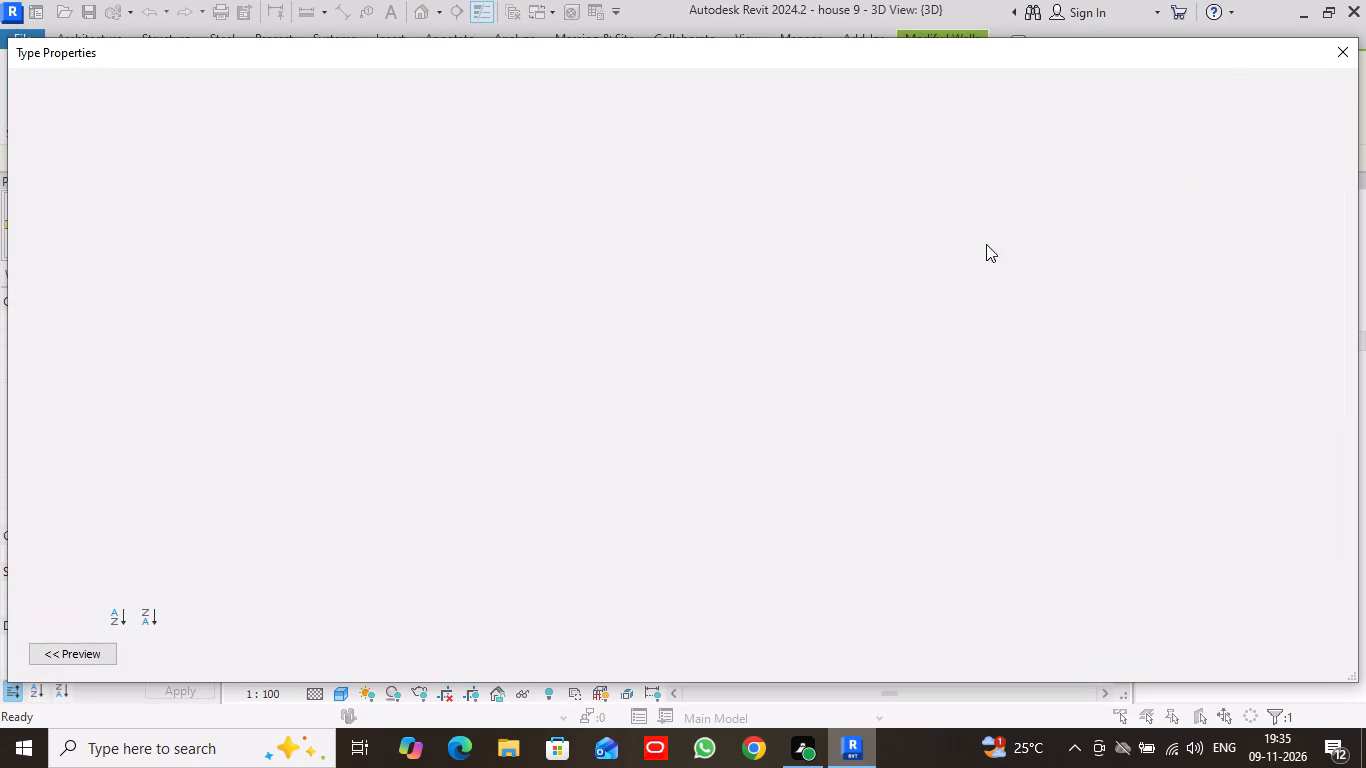
click(593, 243)
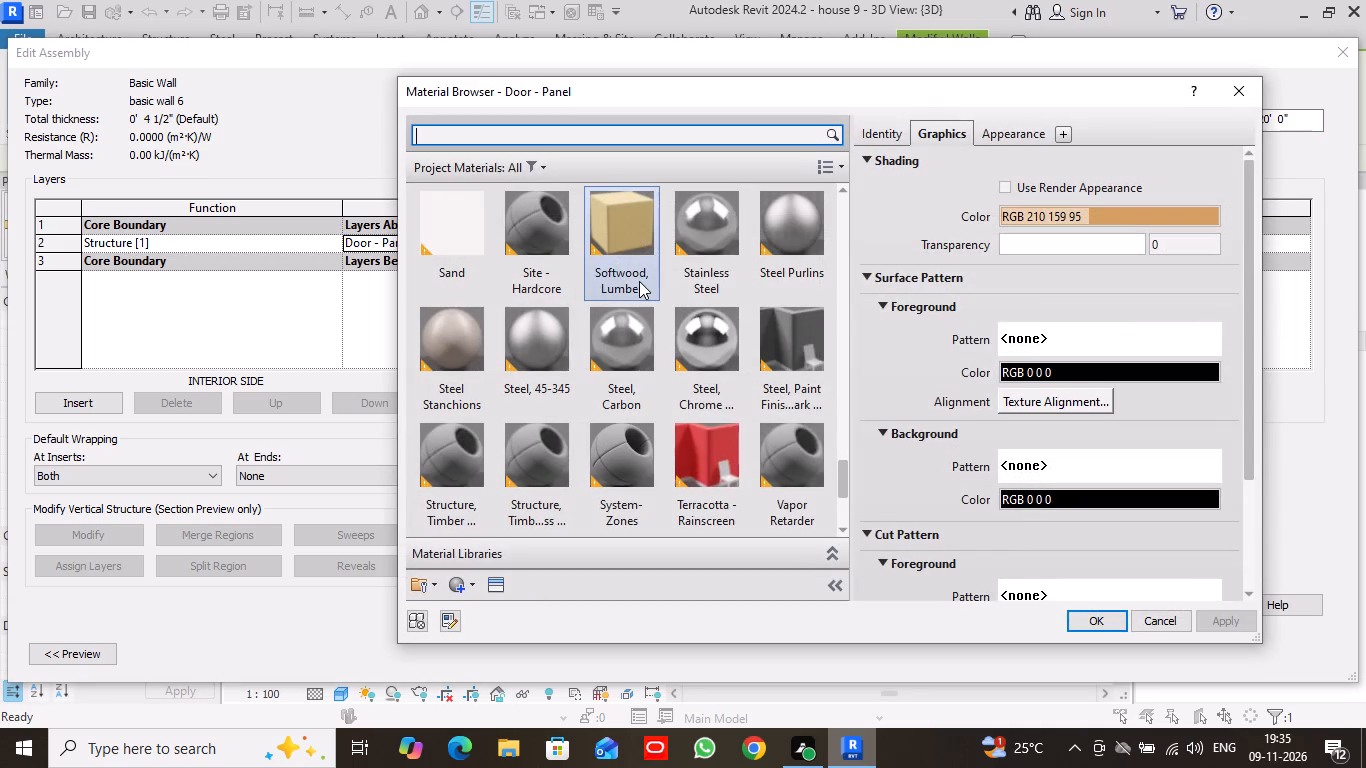
click(621, 235)
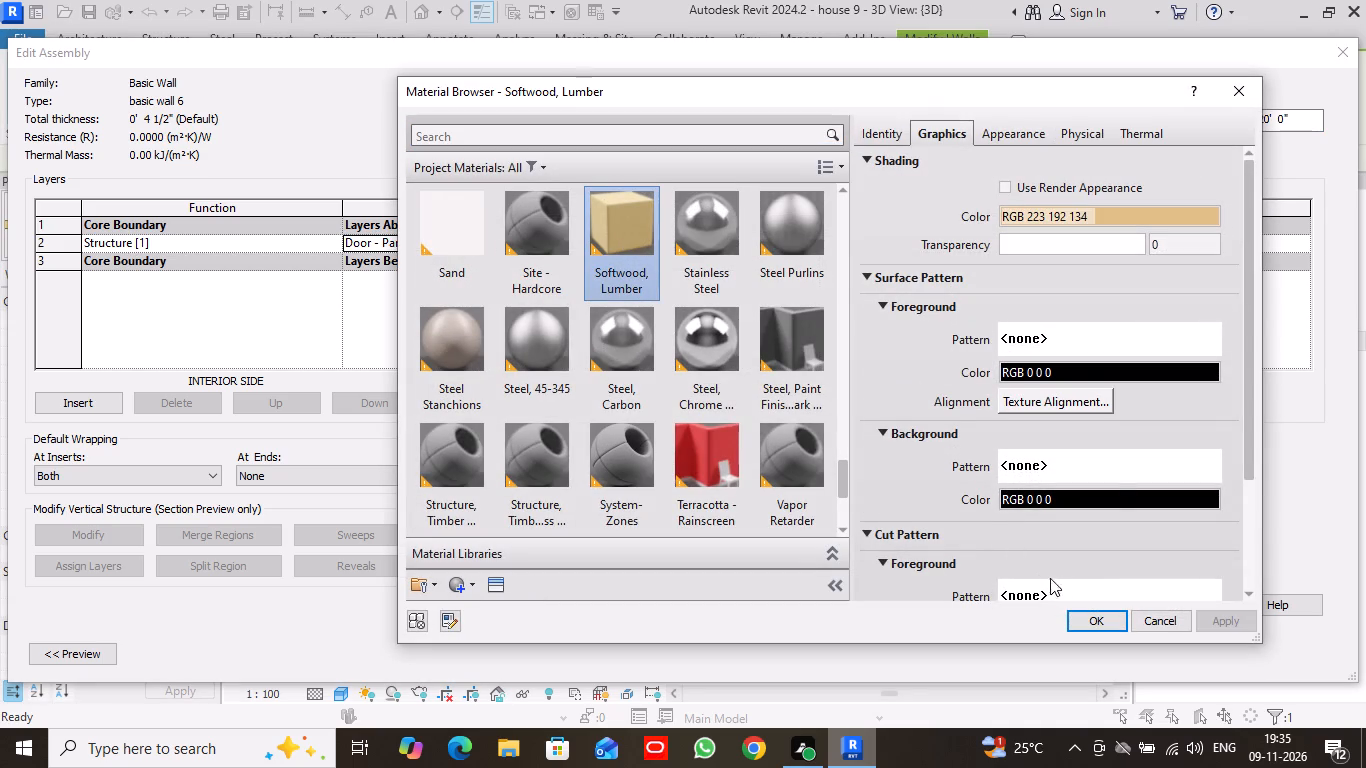
click(1091, 371)
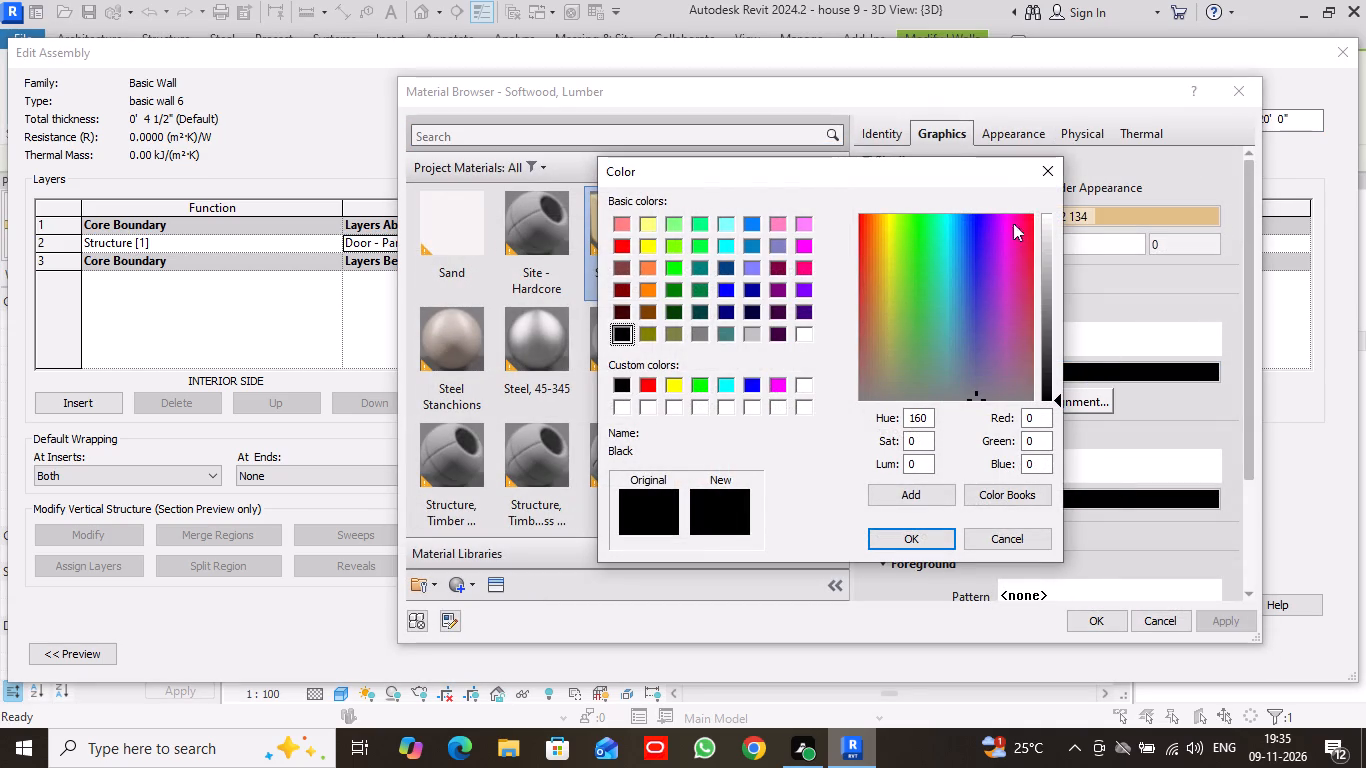
click(1046, 173)
click(1008, 185)
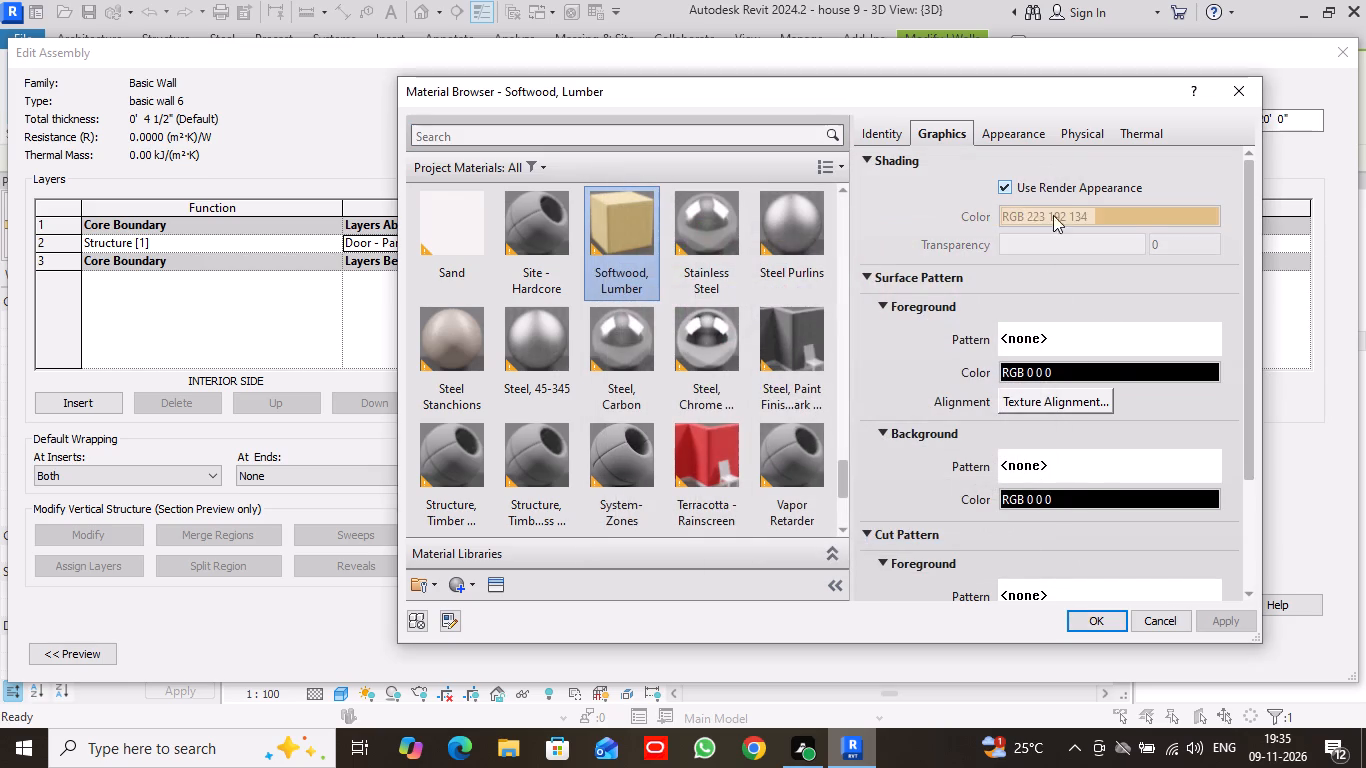
click(1086, 621)
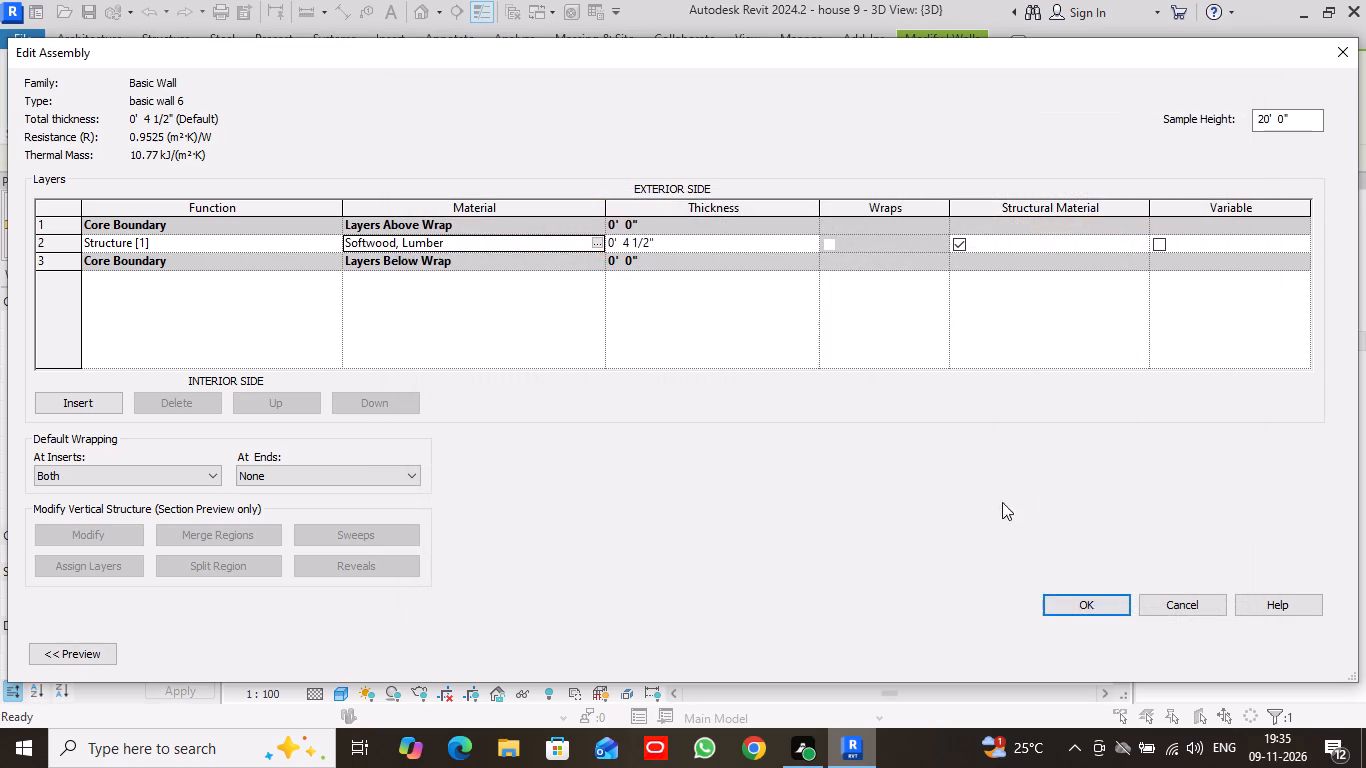
click(1067, 608)
click(1097, 654)
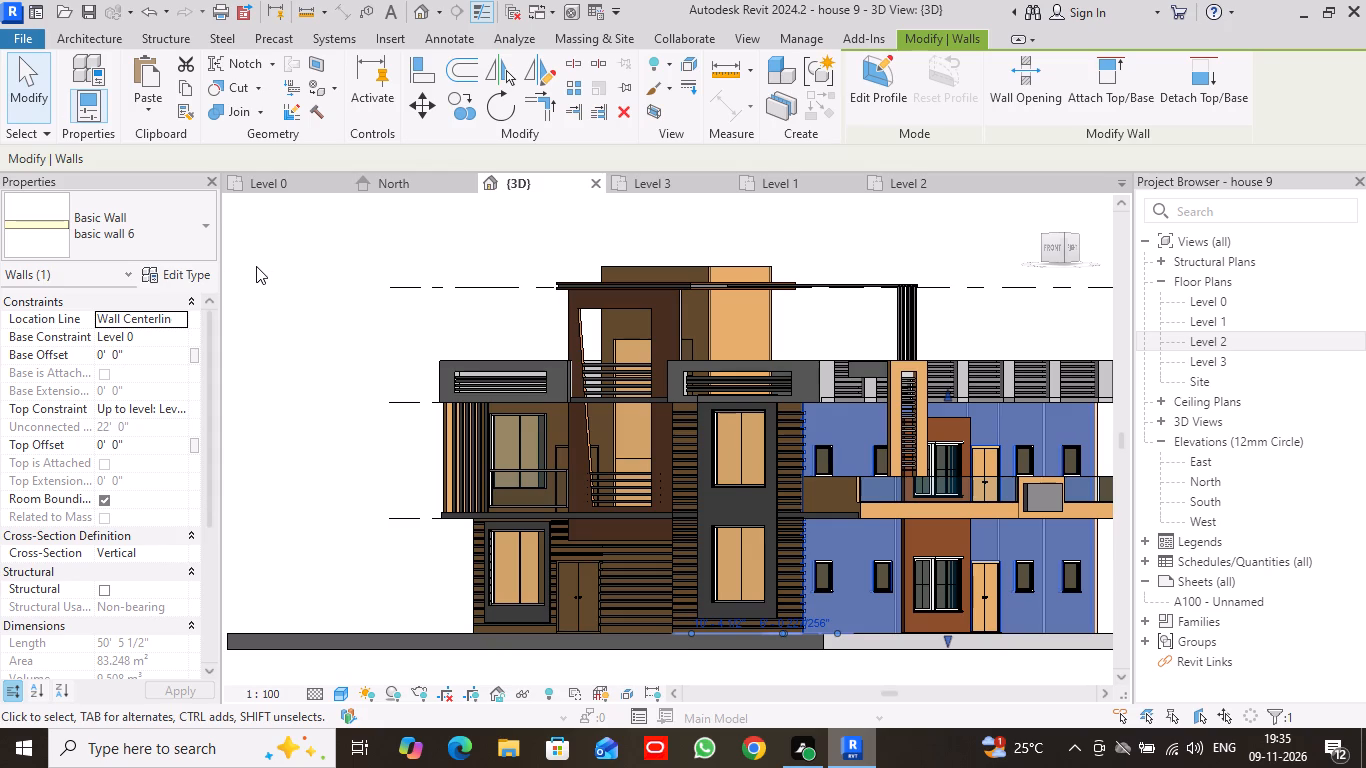
click(37, 89)
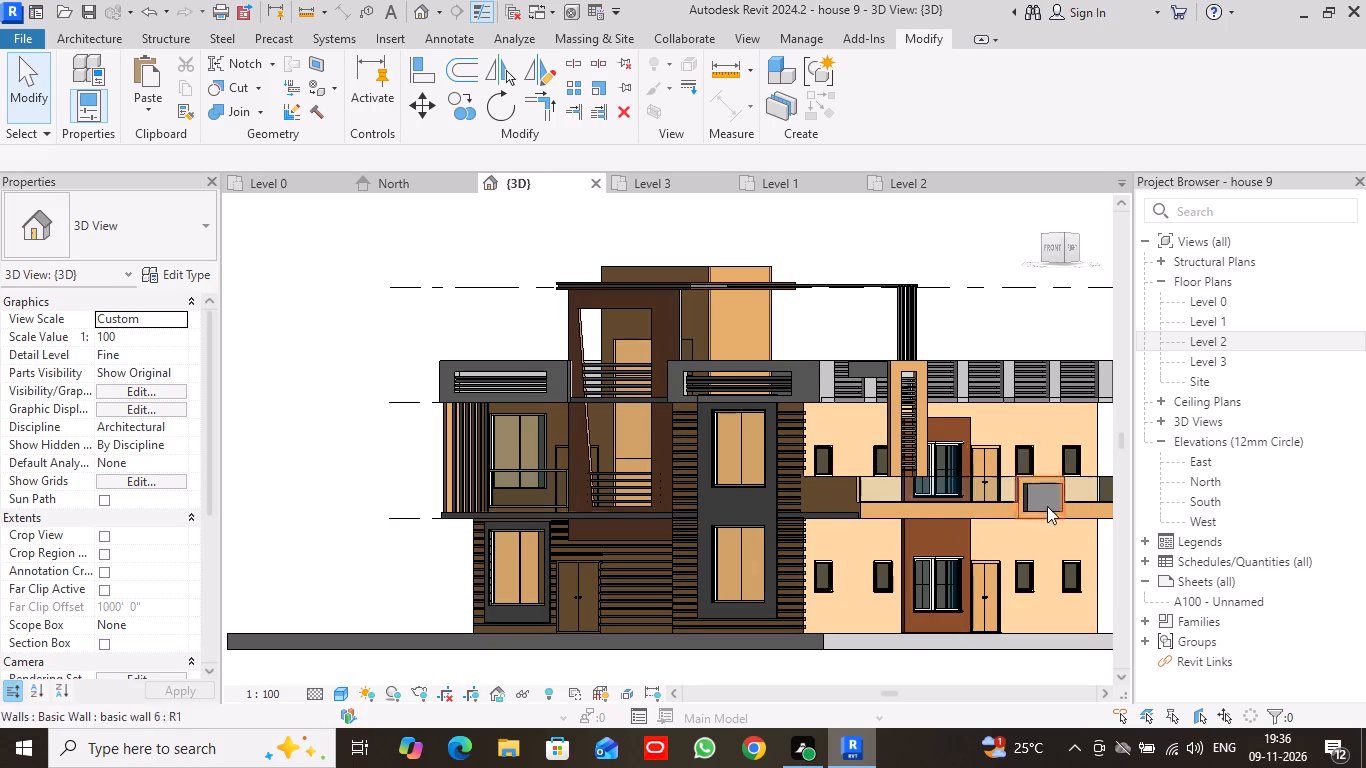
Duplicate the basic wall type of the two-storey side wall with the small windows, keeping the suggested name.
click(1017, 429)
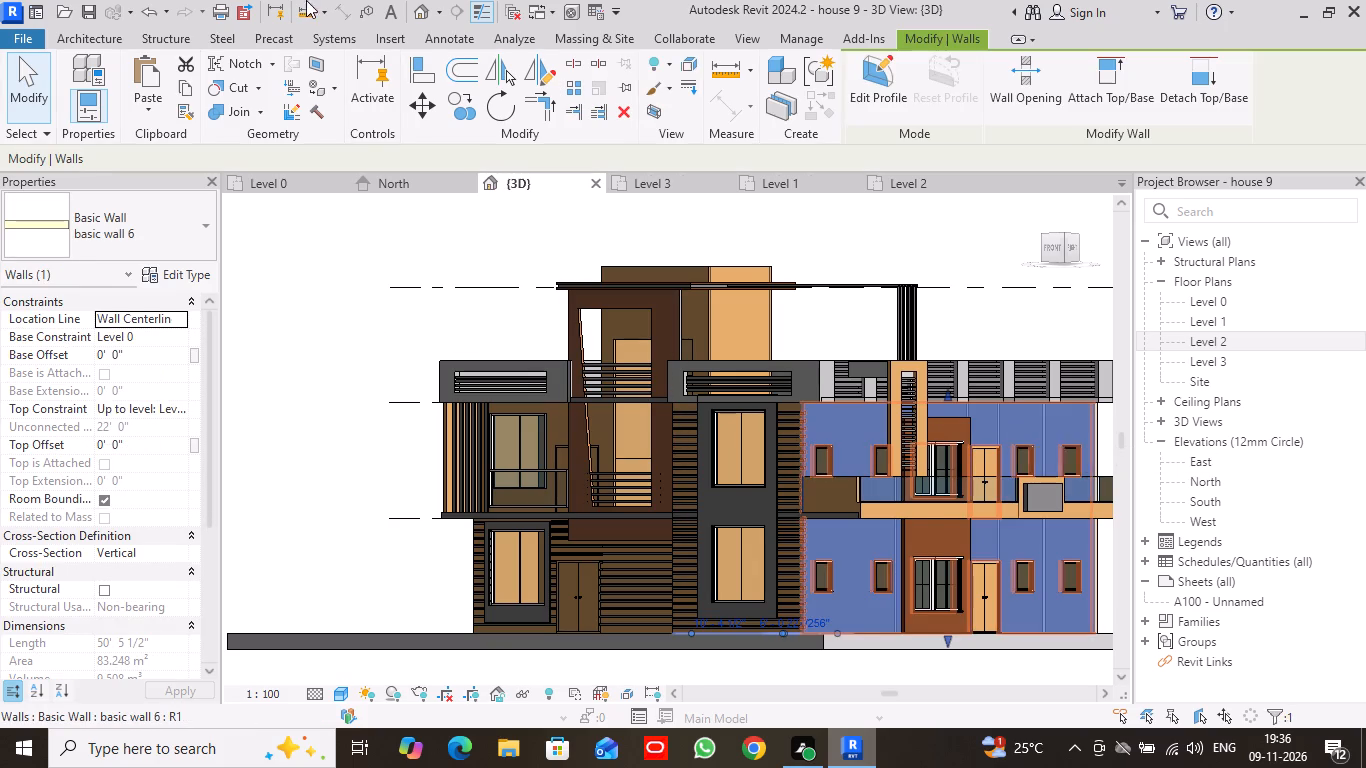
click(195, 273)
click(1284, 117)
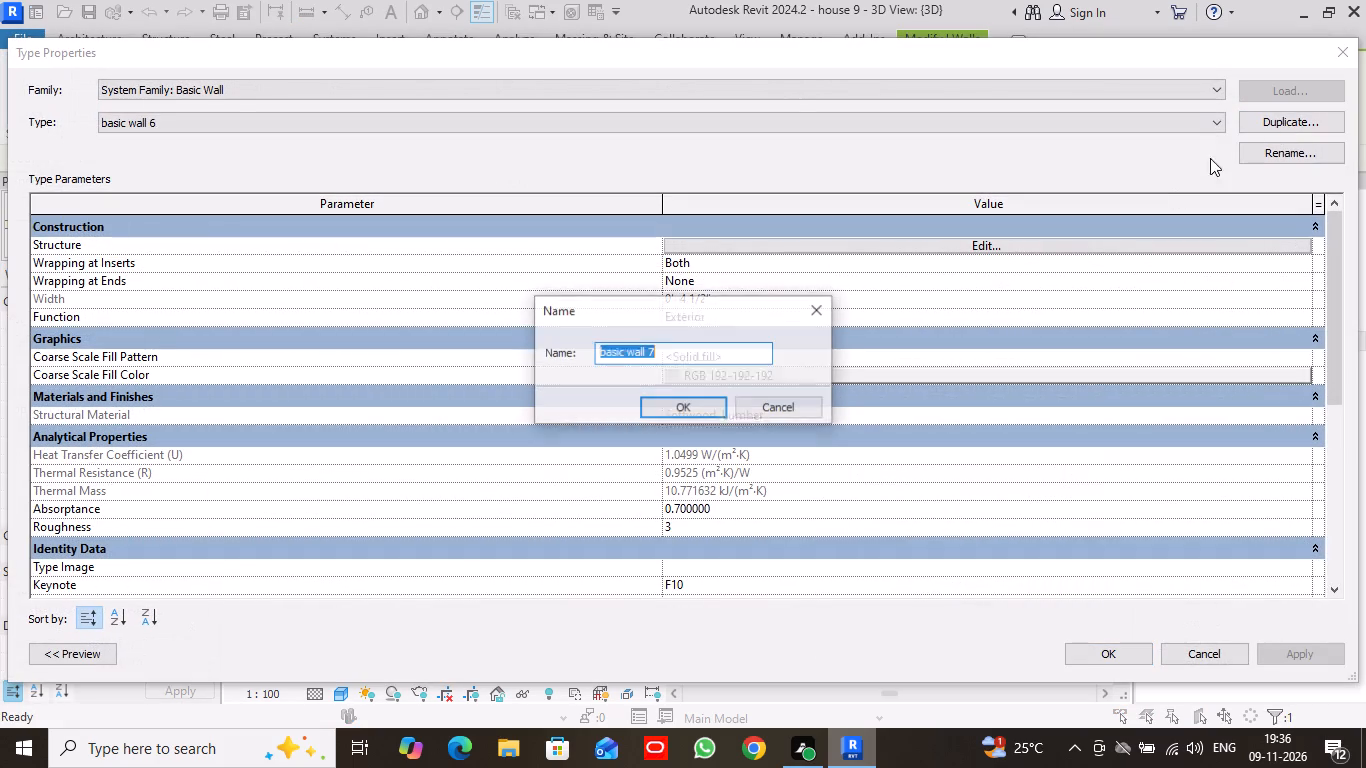
click(691, 401)
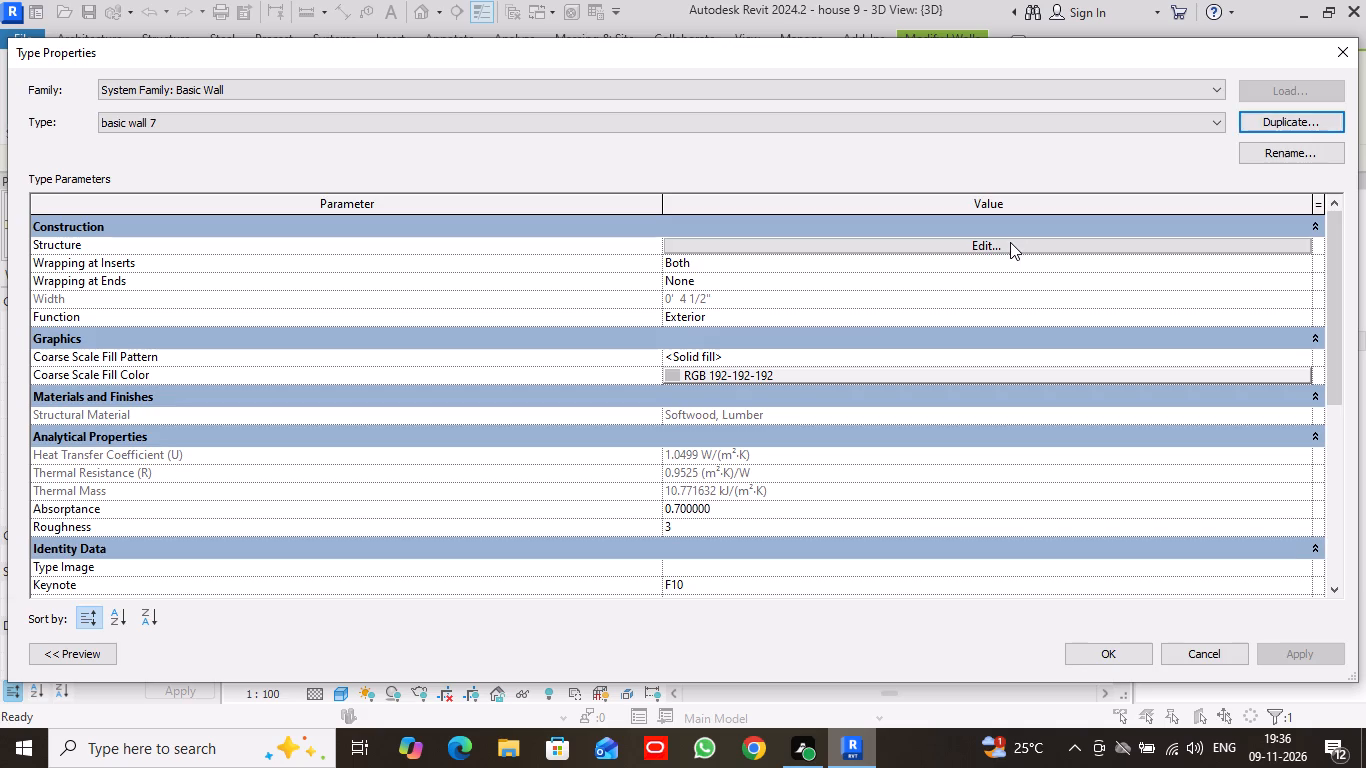
Open the Softwood, Lumber material of the new wall type's structure layer for editing.
click(1010, 242)
click(545, 240)
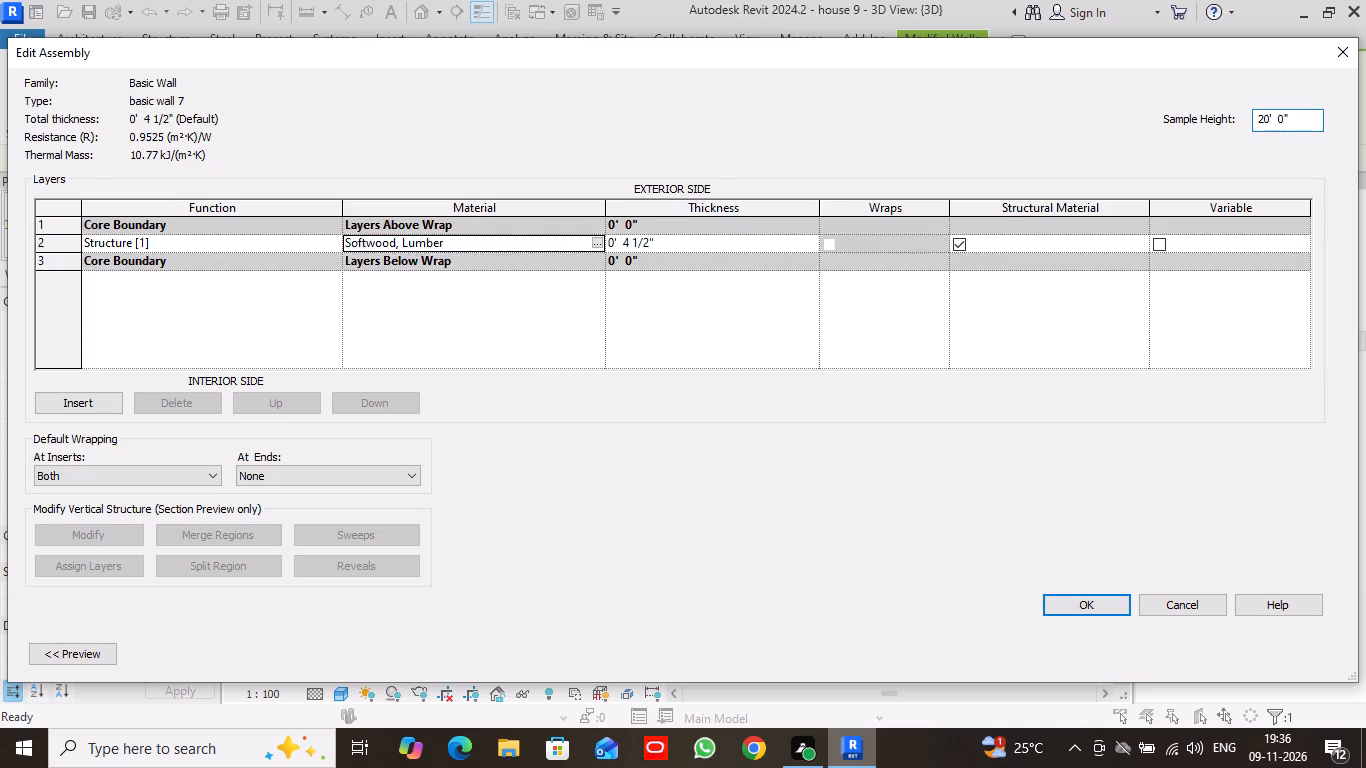
click(595, 239)
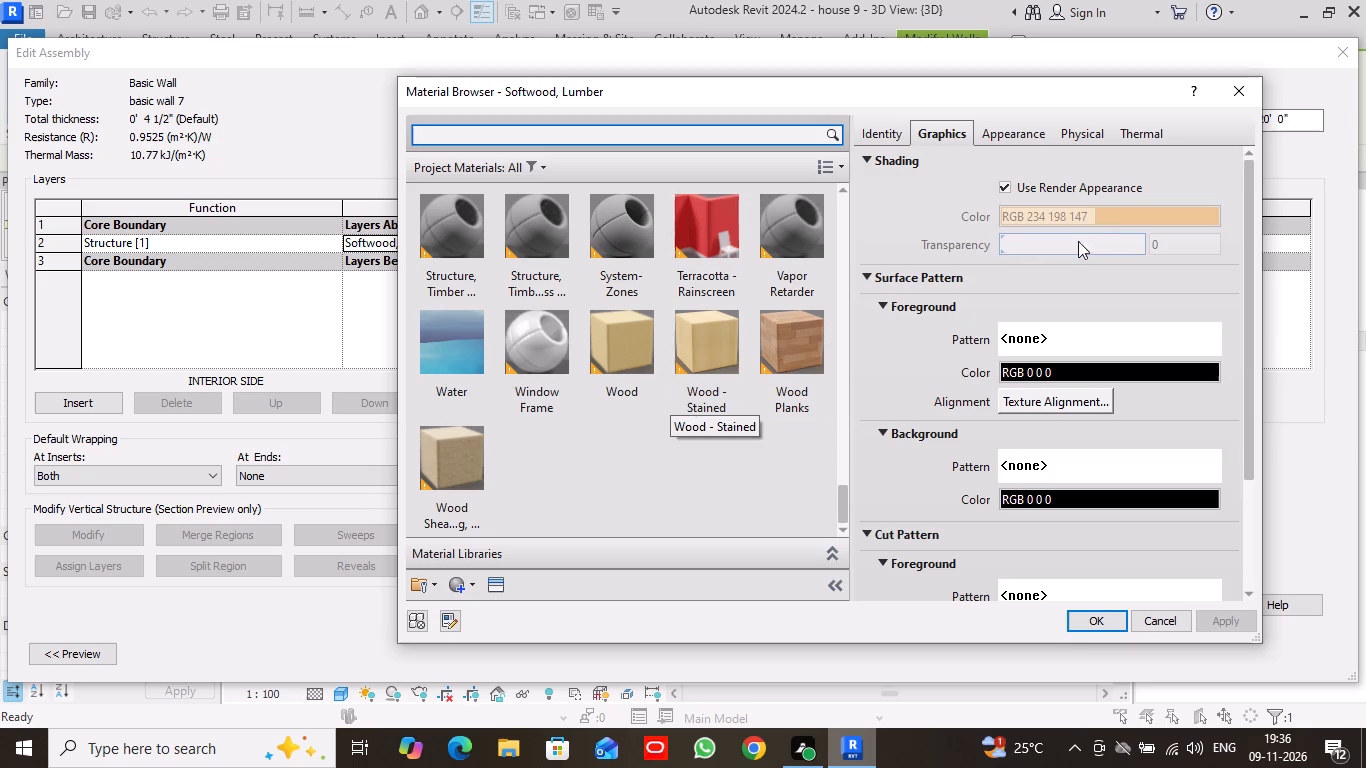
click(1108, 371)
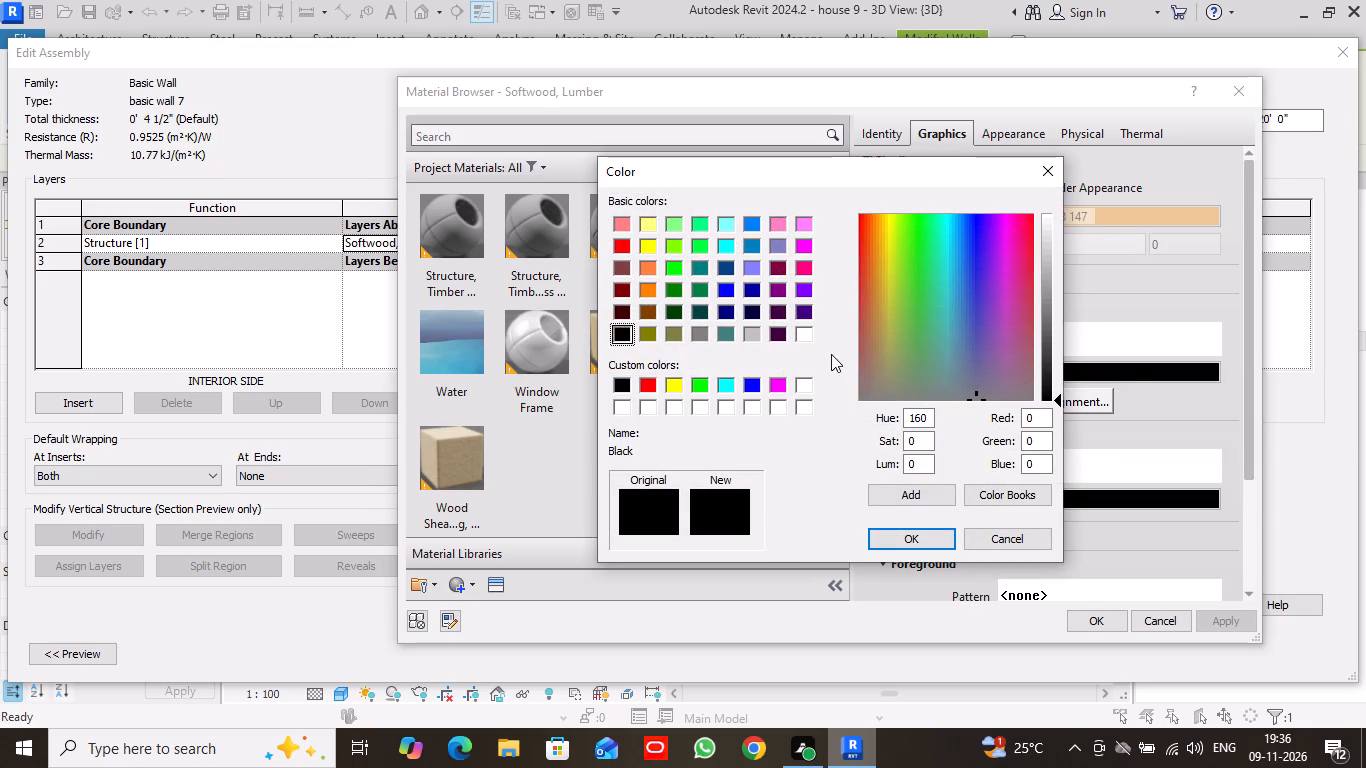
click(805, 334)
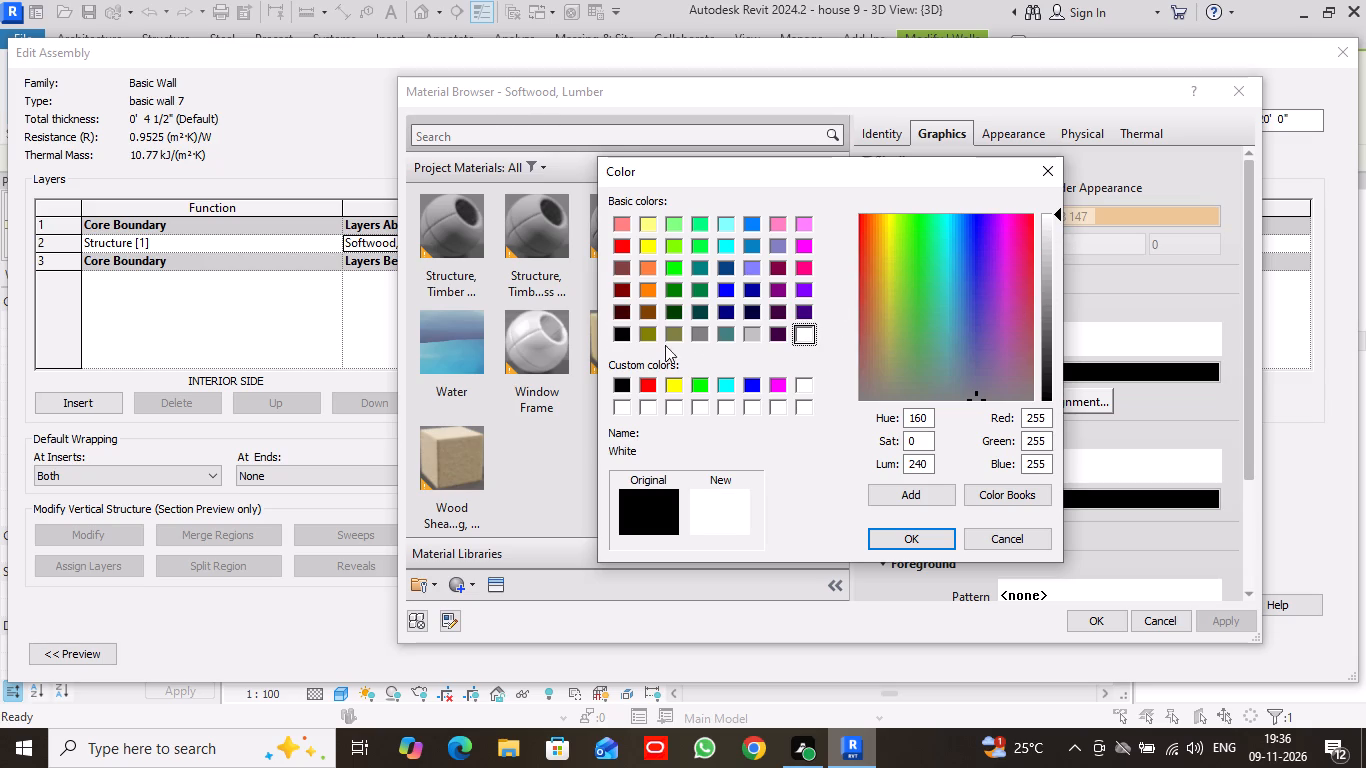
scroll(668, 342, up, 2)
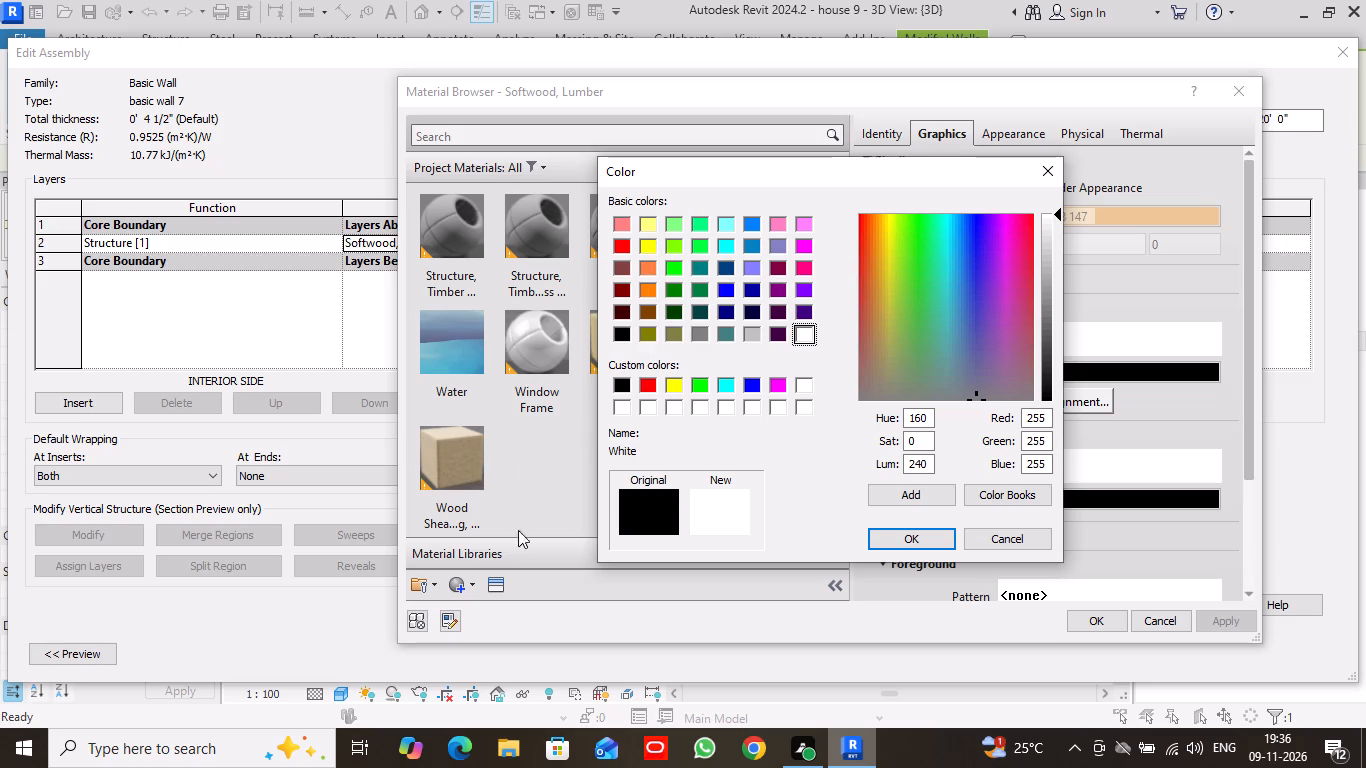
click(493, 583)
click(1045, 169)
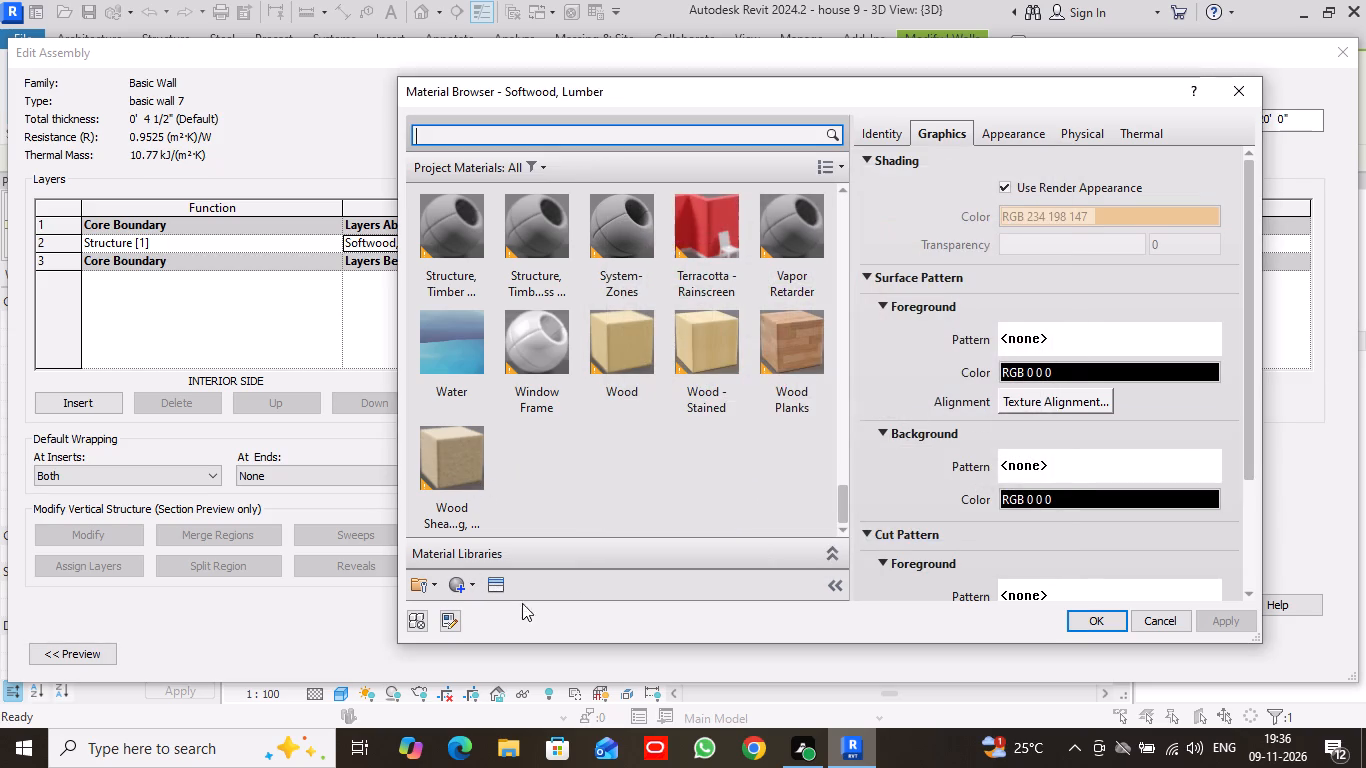
Replace the Softwood, Lumber appearance with the Beechwood - Natural Unfinished asset from the appearance library.
click(488, 588)
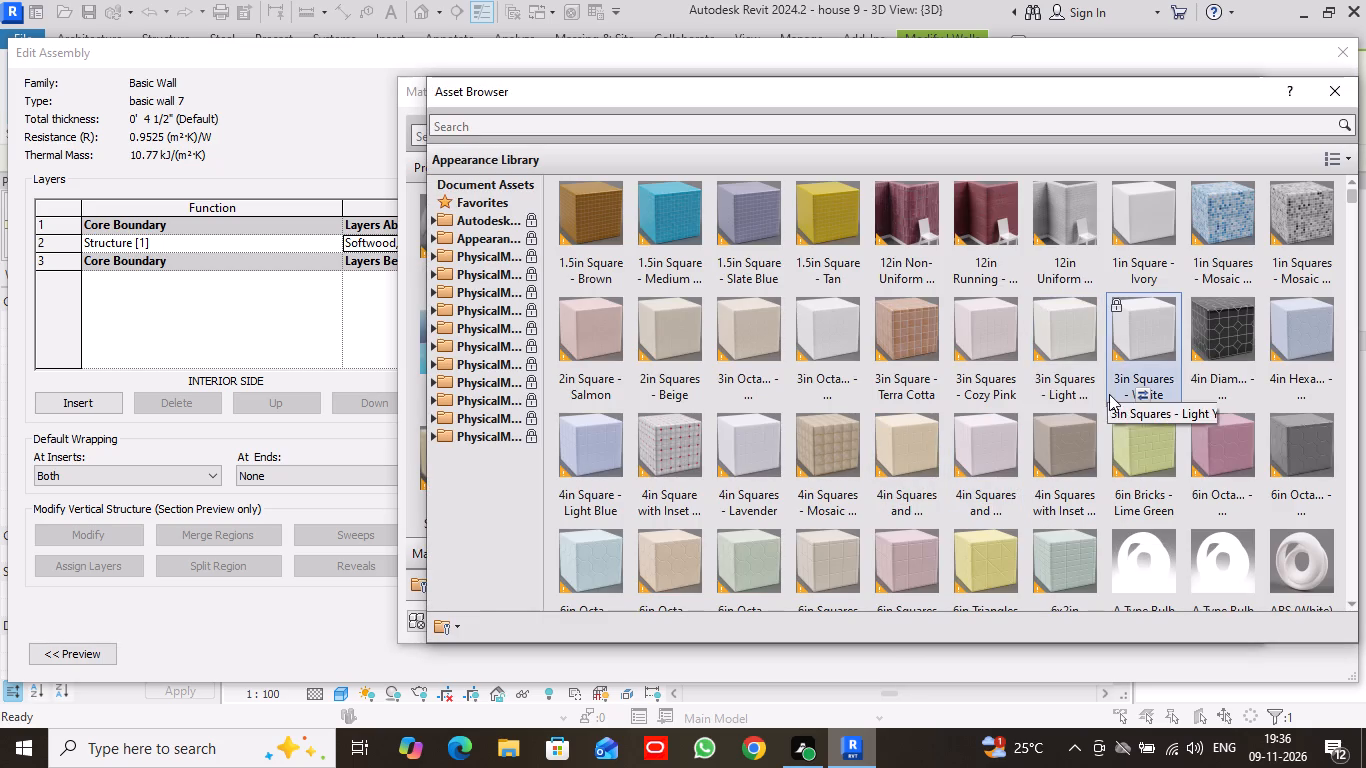
scroll(1110, 397, down, 2)
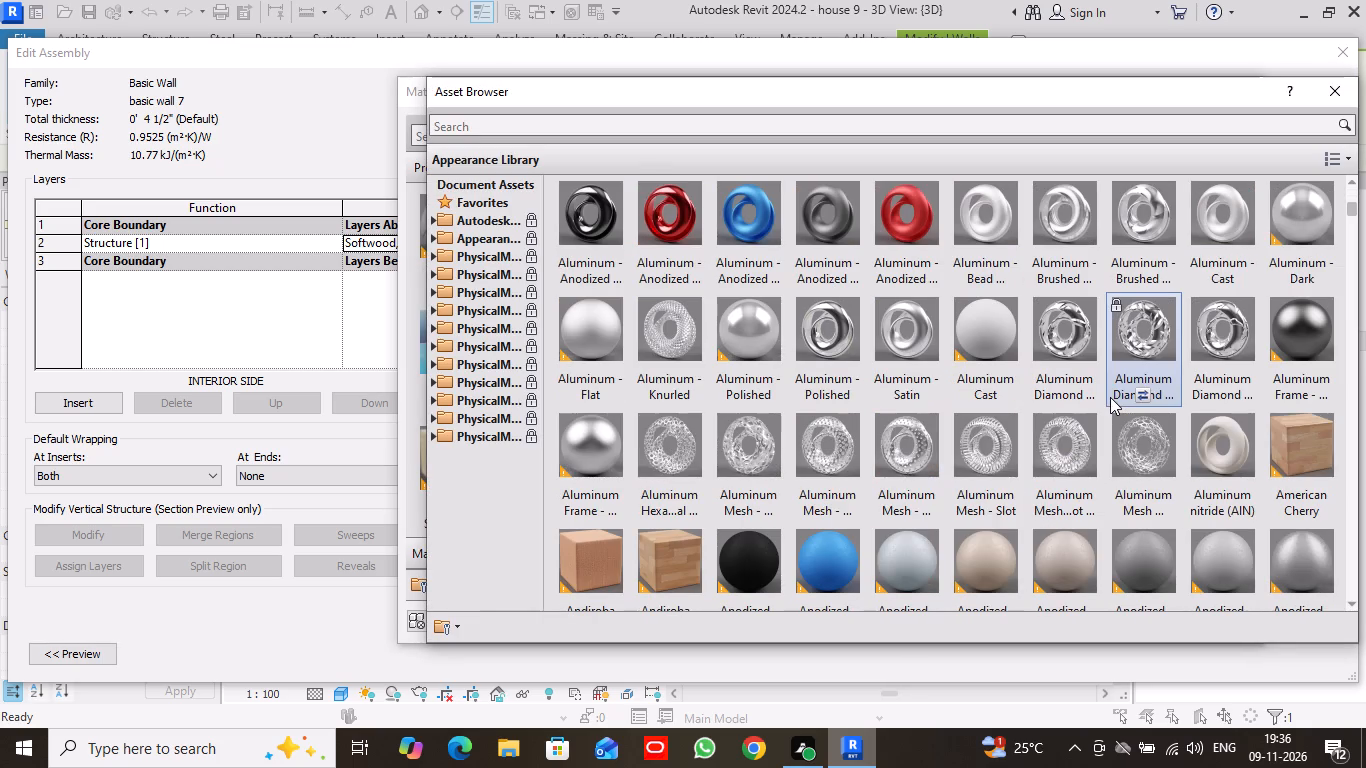
scroll(1107, 401, down, 2)
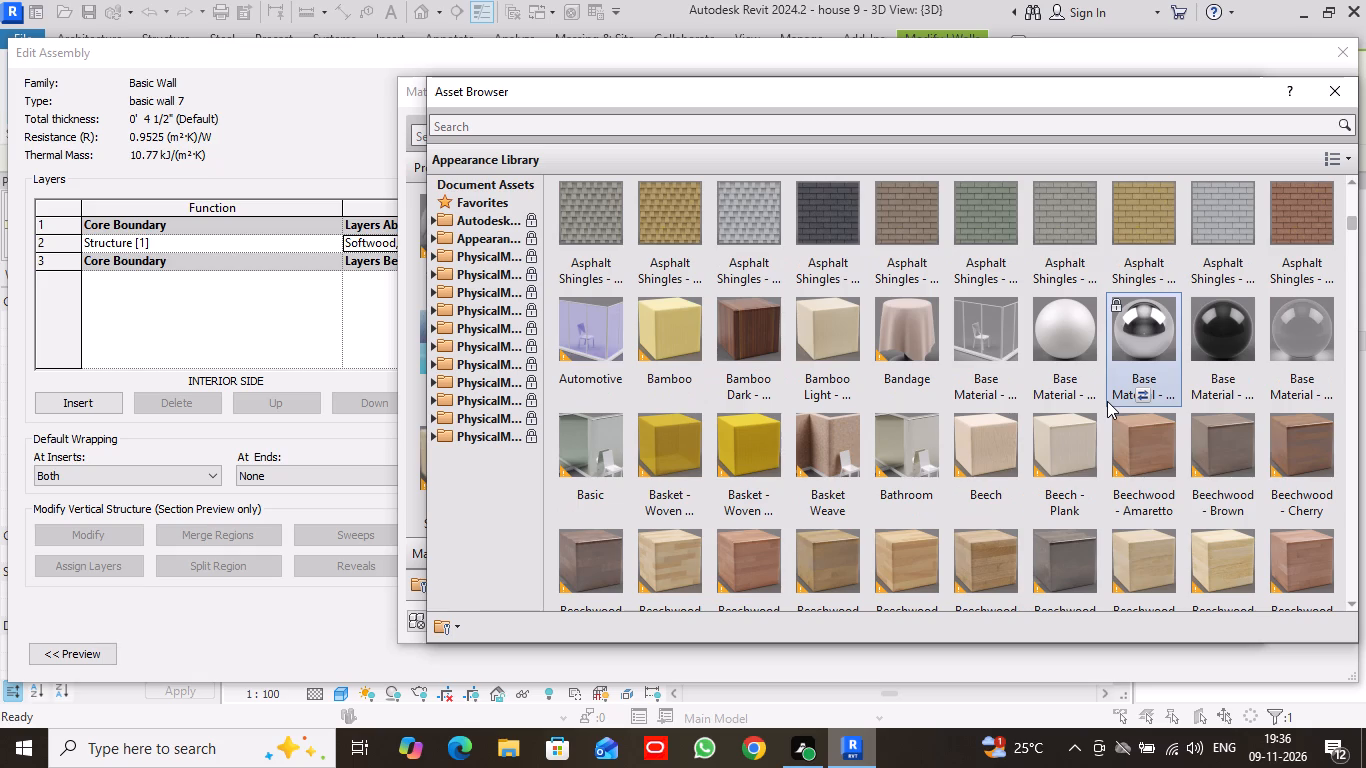
click(1209, 549)
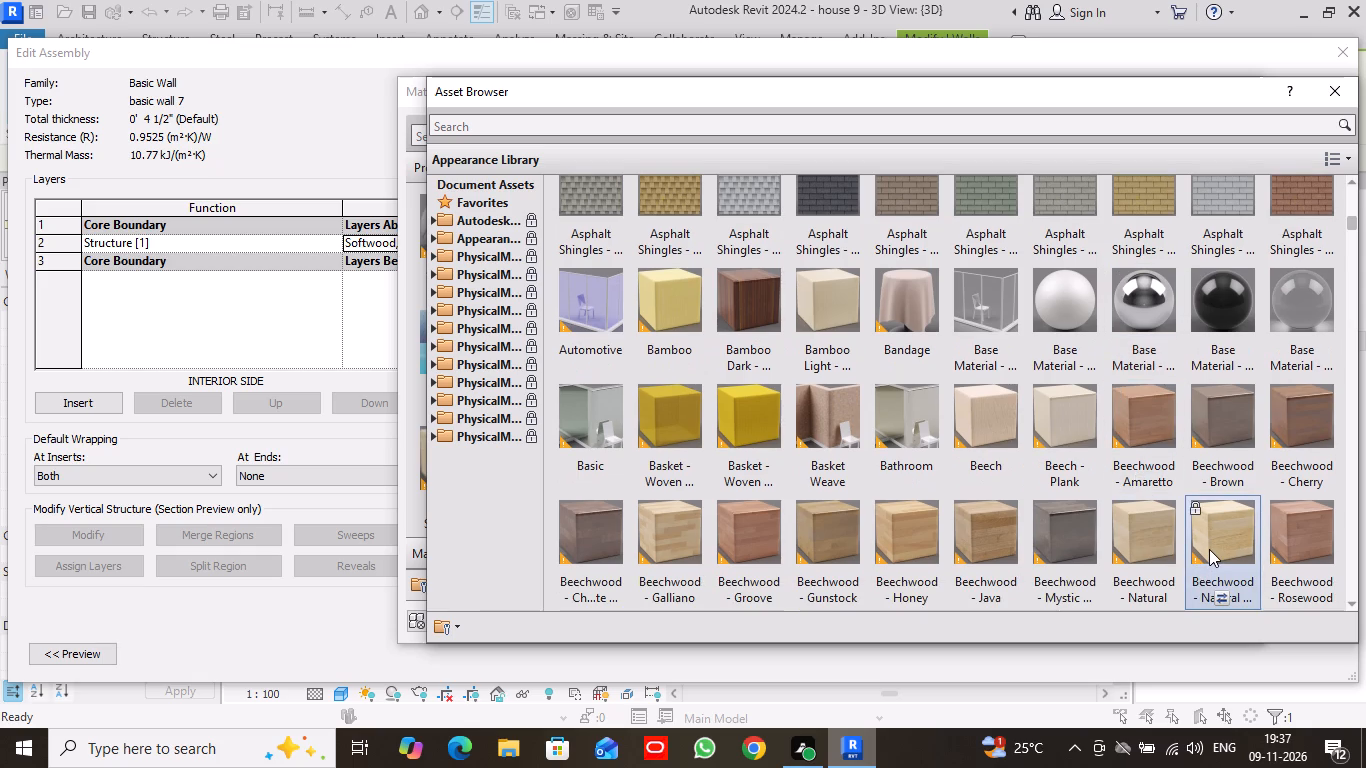
click(1209, 549)
click(1218, 598)
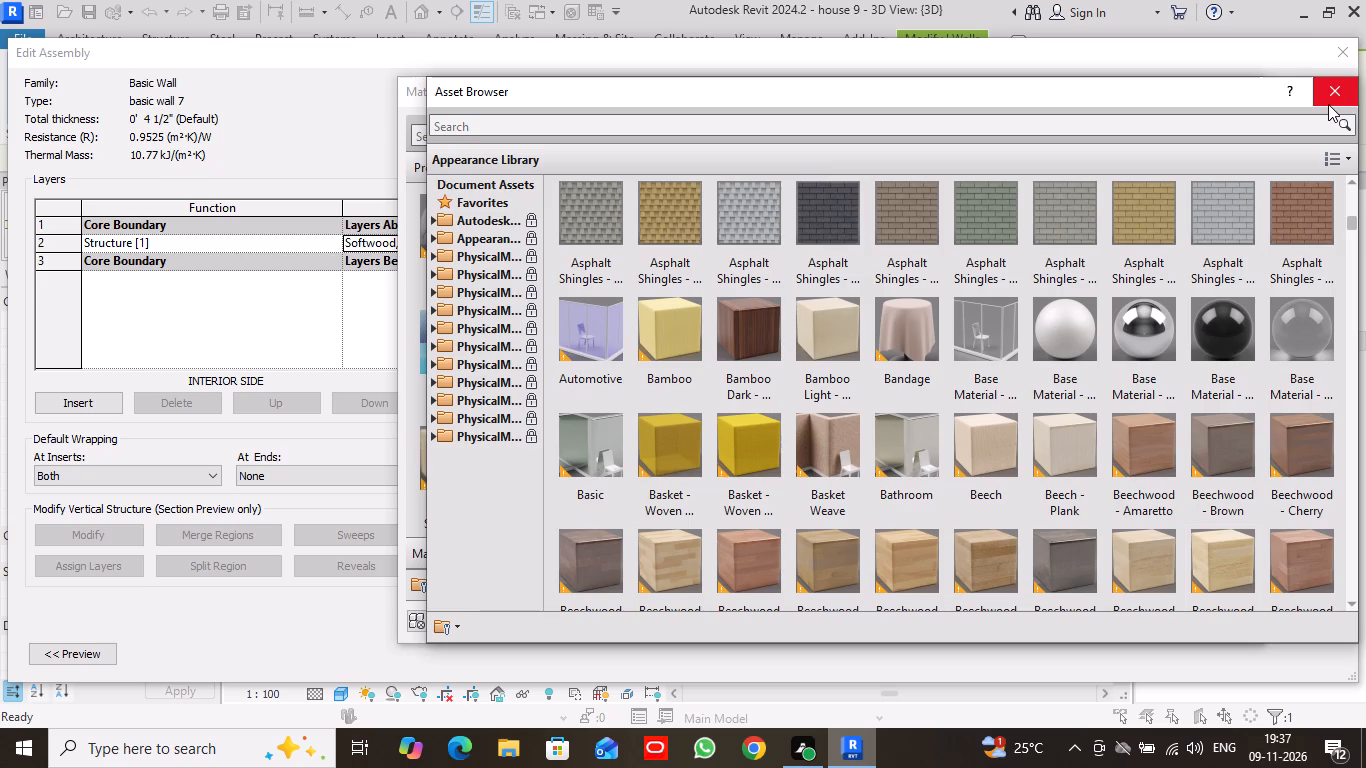
click(1331, 94)
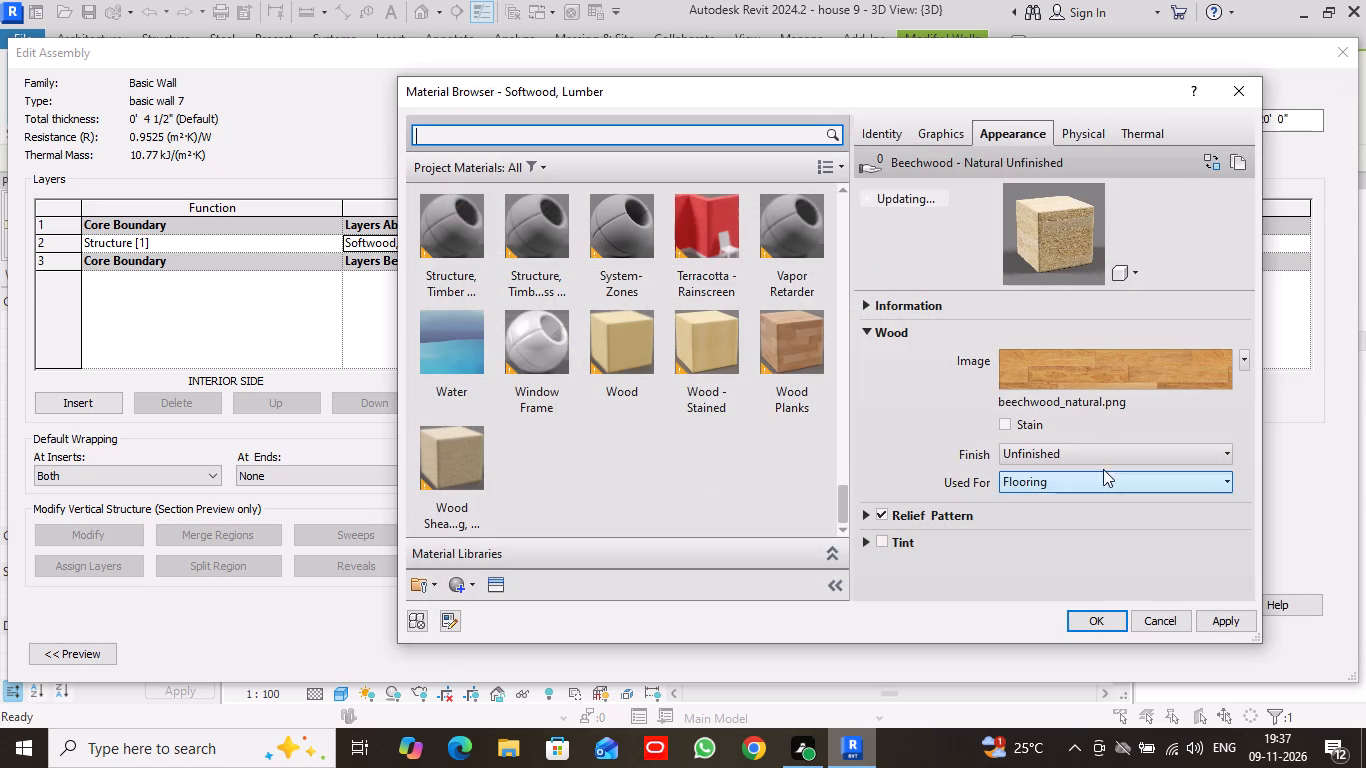
Accept the changed material with render appearance shading and apply the new wall type to the side wall.
click(958, 134)
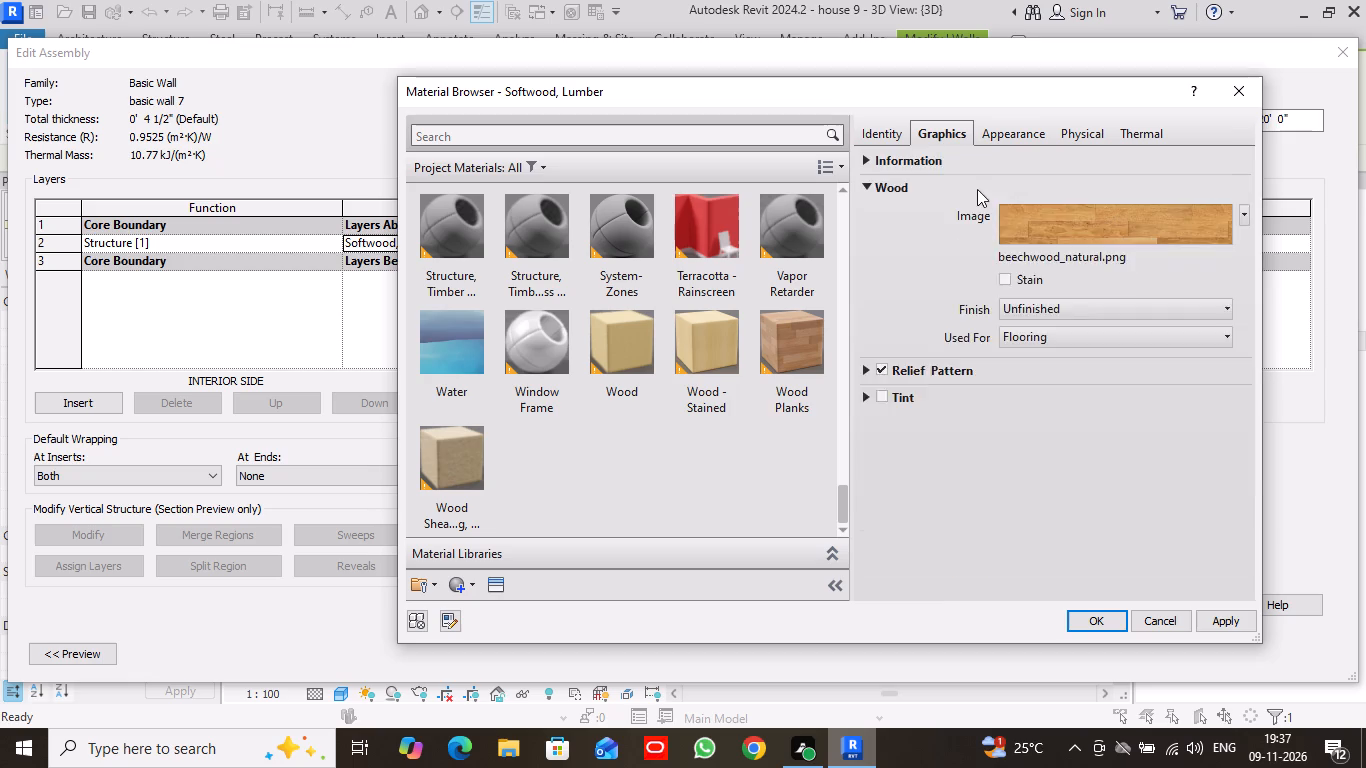
click(1103, 611)
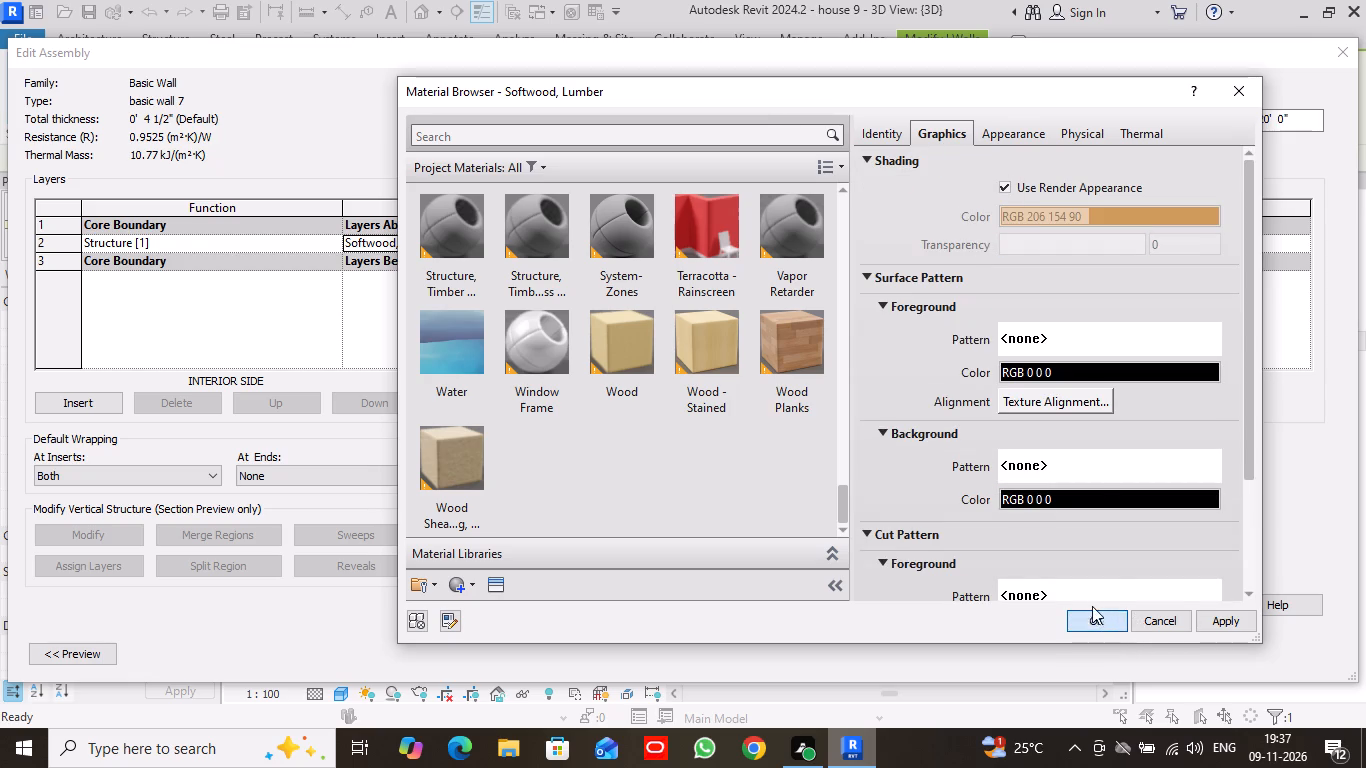
click(1102, 608)
click(1099, 648)
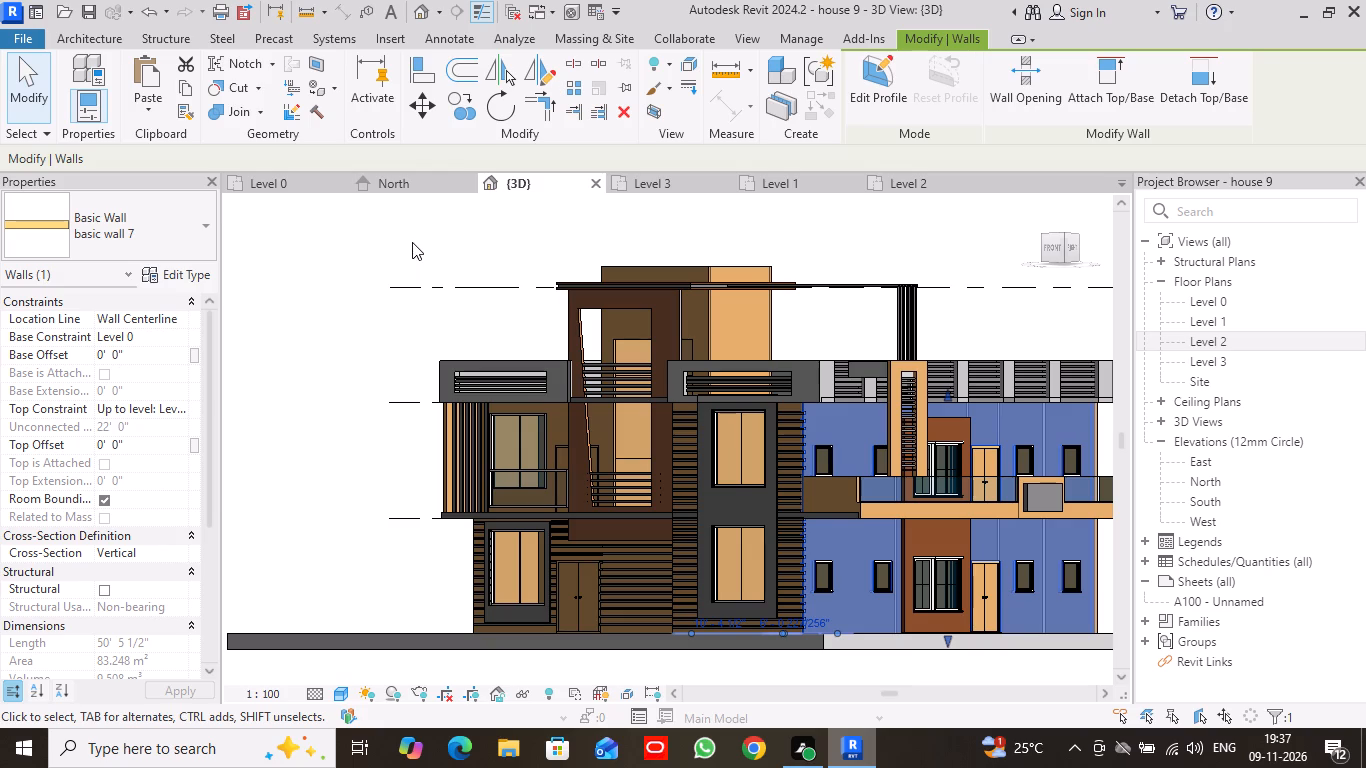
click(39, 86)
Duplicate the 300mm_Generic type of the Level 2 roof soffit, keeping the suggested name.
scroll(840, 463, down, 1)
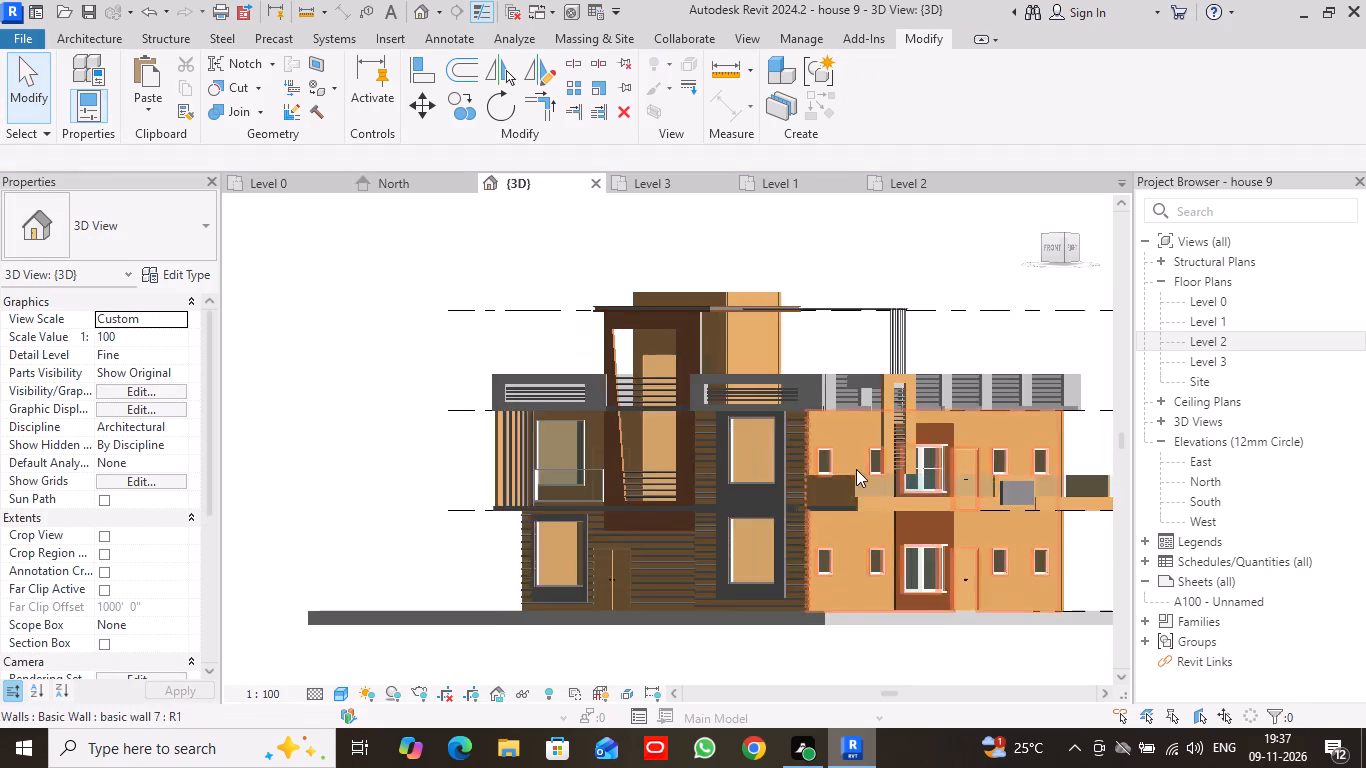
scroll(856, 469, down, 1)
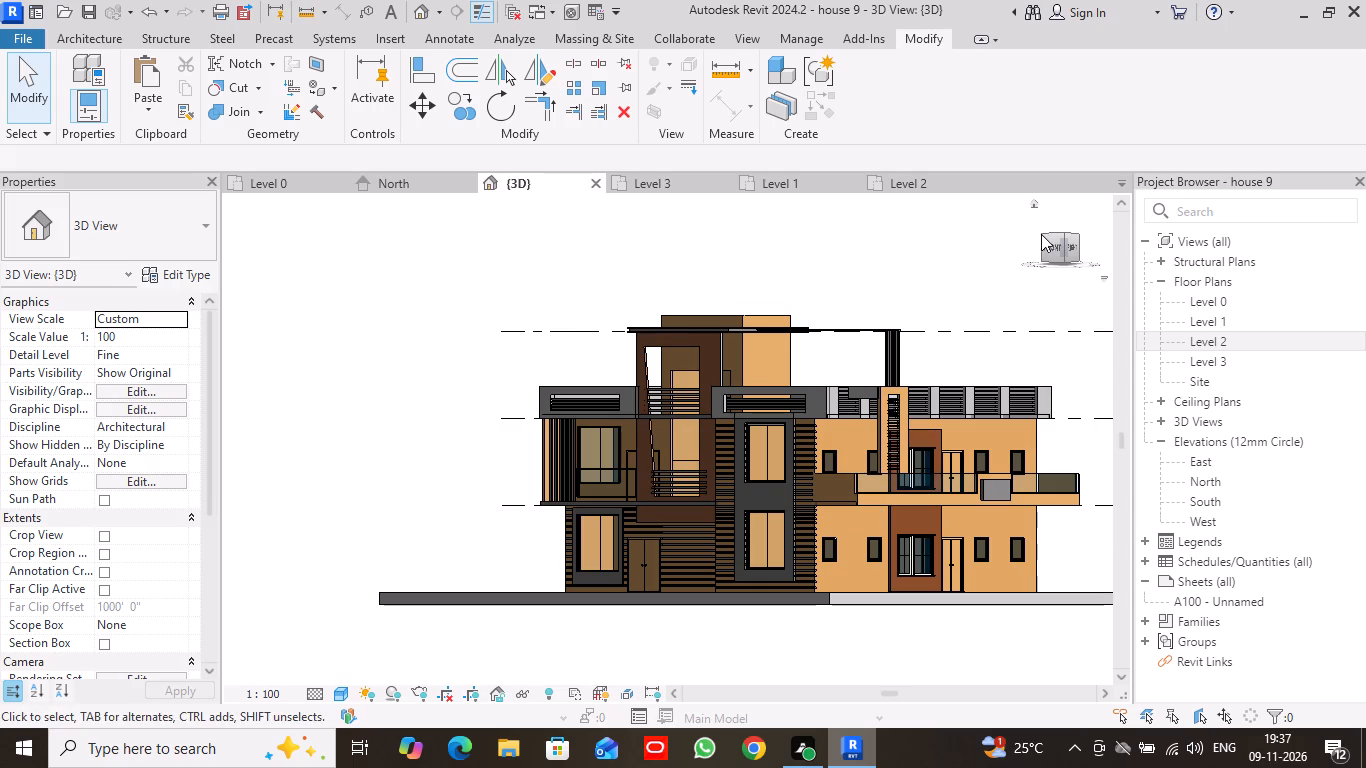
drag(1044, 235, 1059, 253)
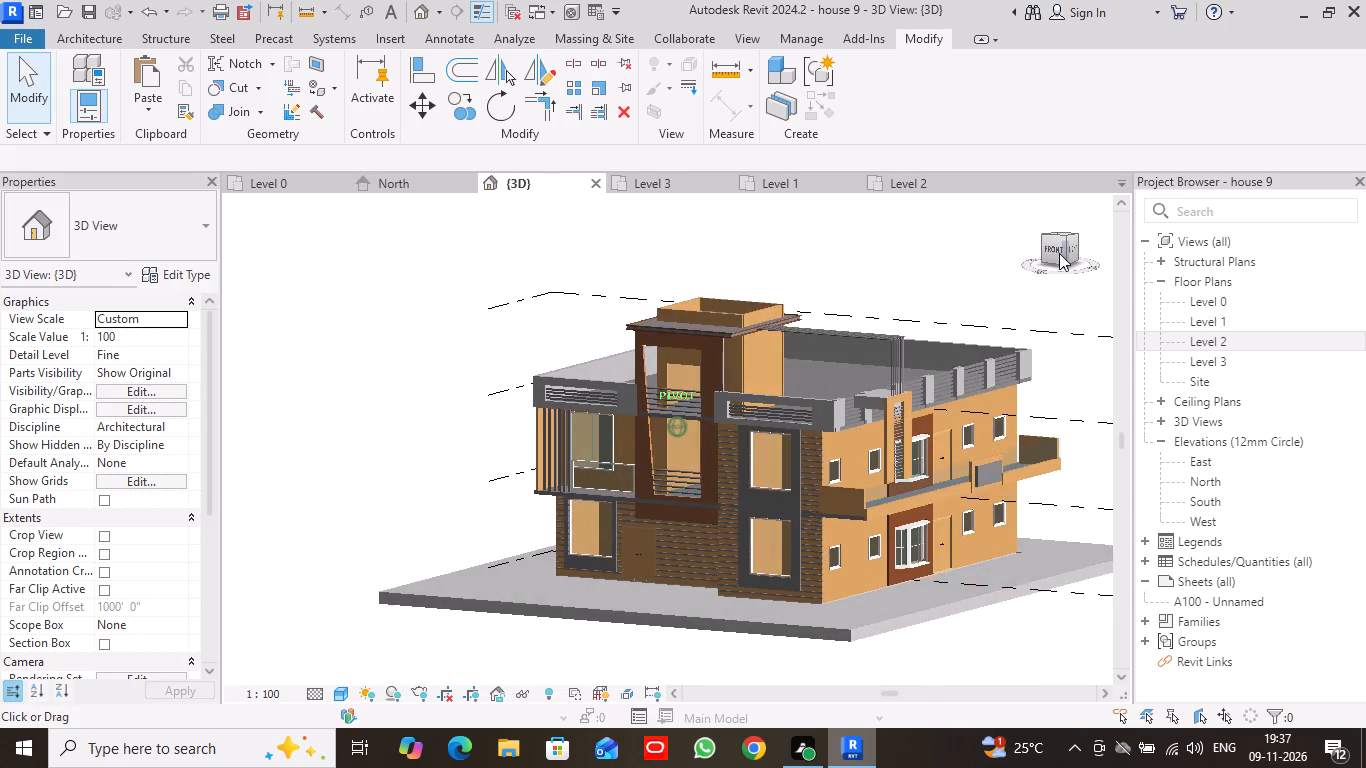
drag(1059, 253, 1064, 260)
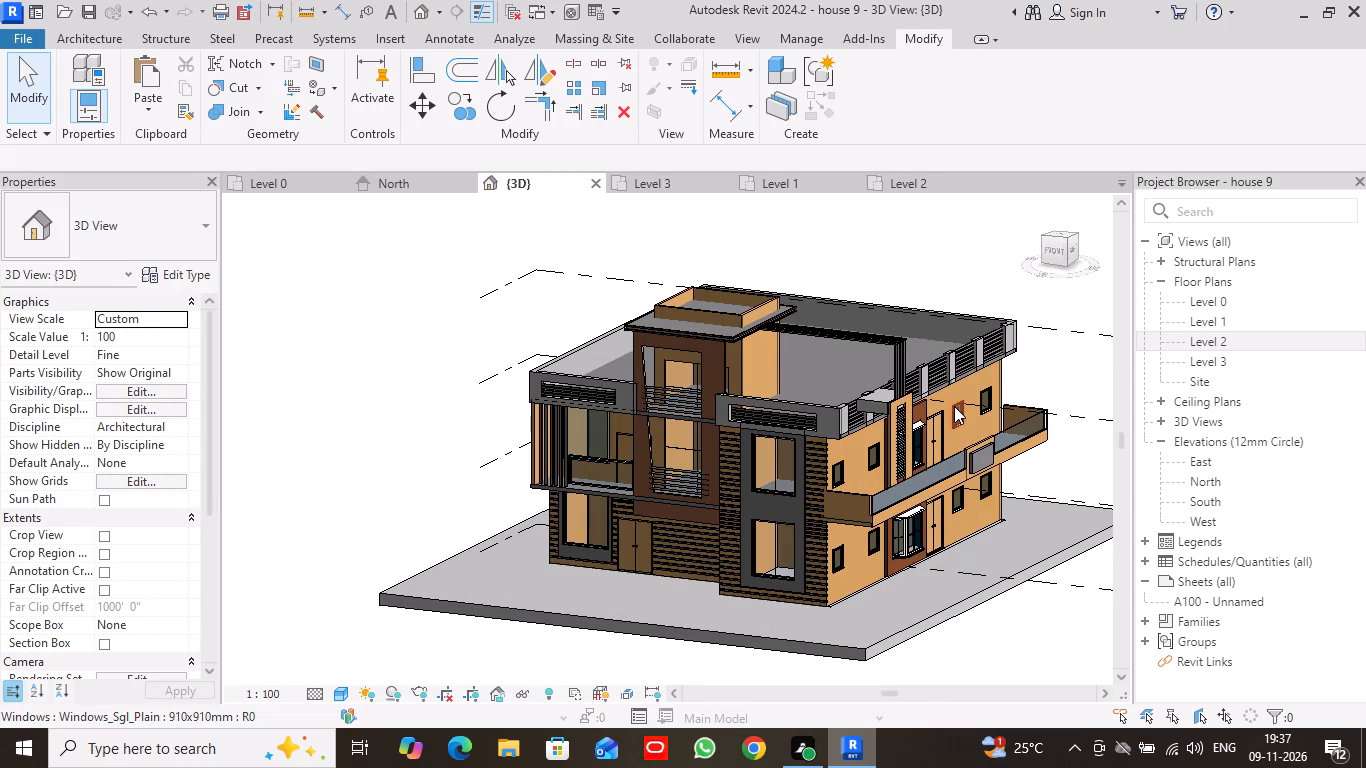
scroll(954, 407, up, 3)
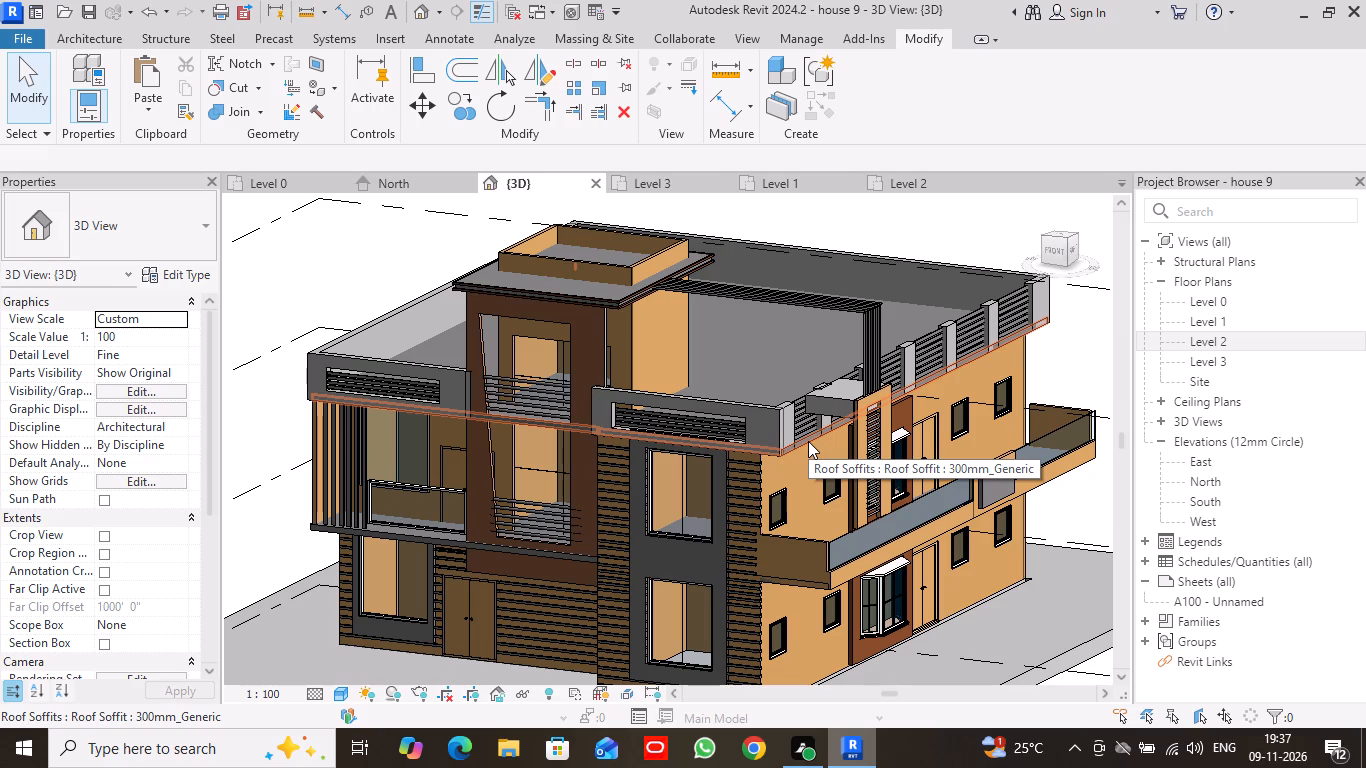
click(808, 441)
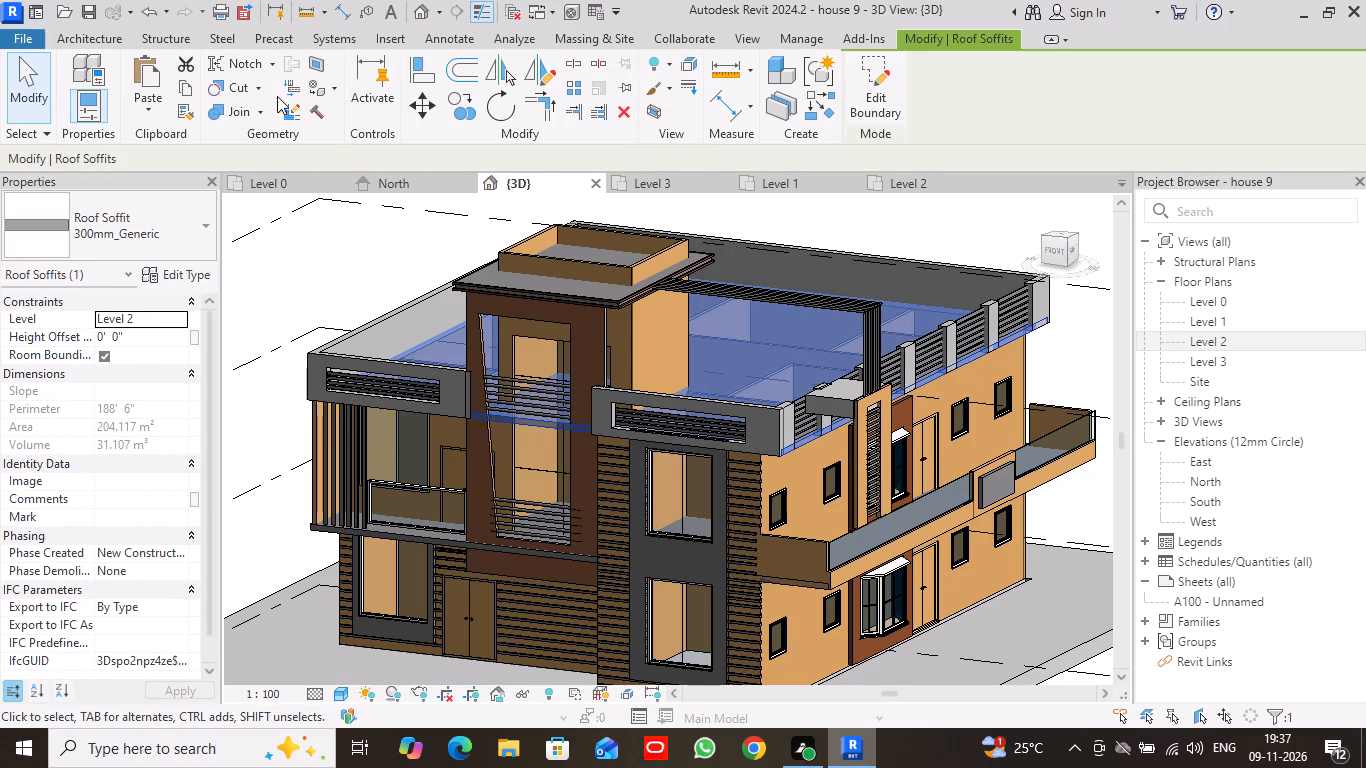
click(197, 274)
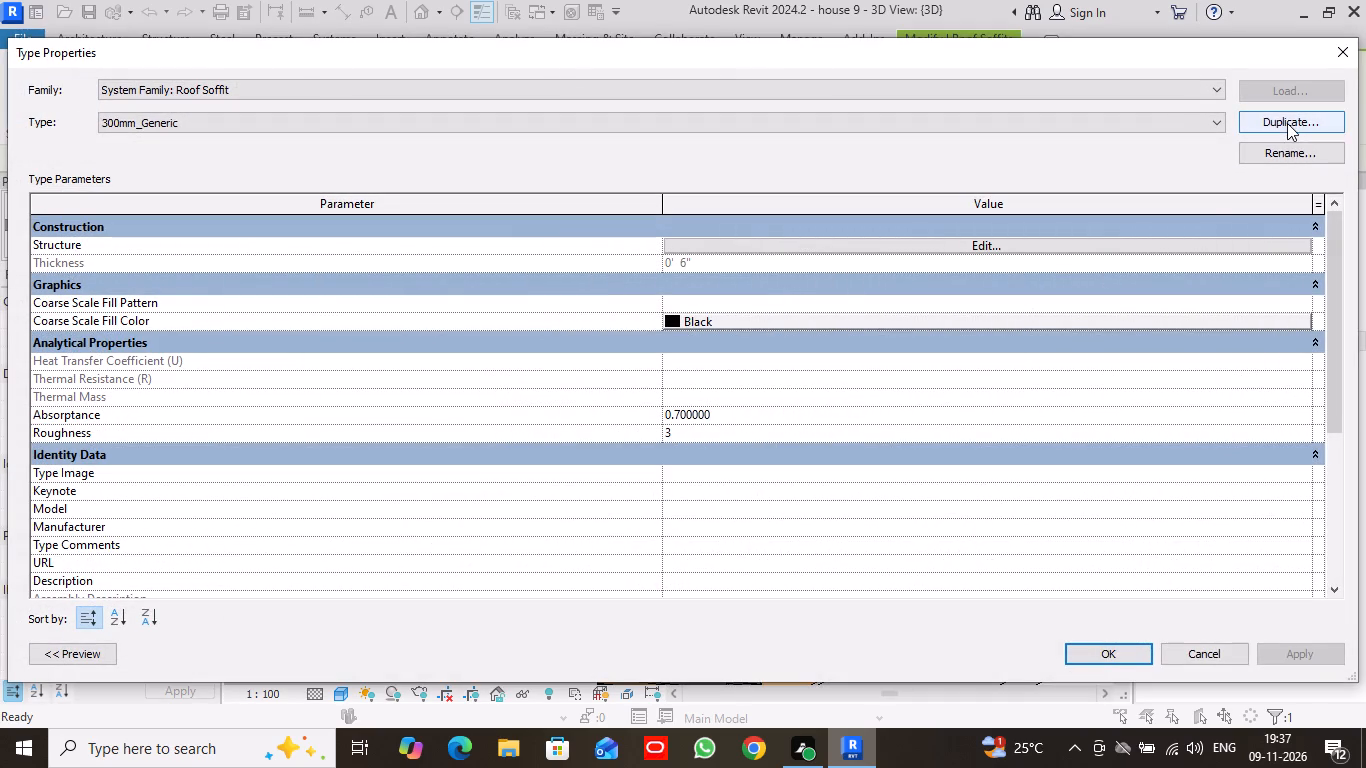
click(1287, 123)
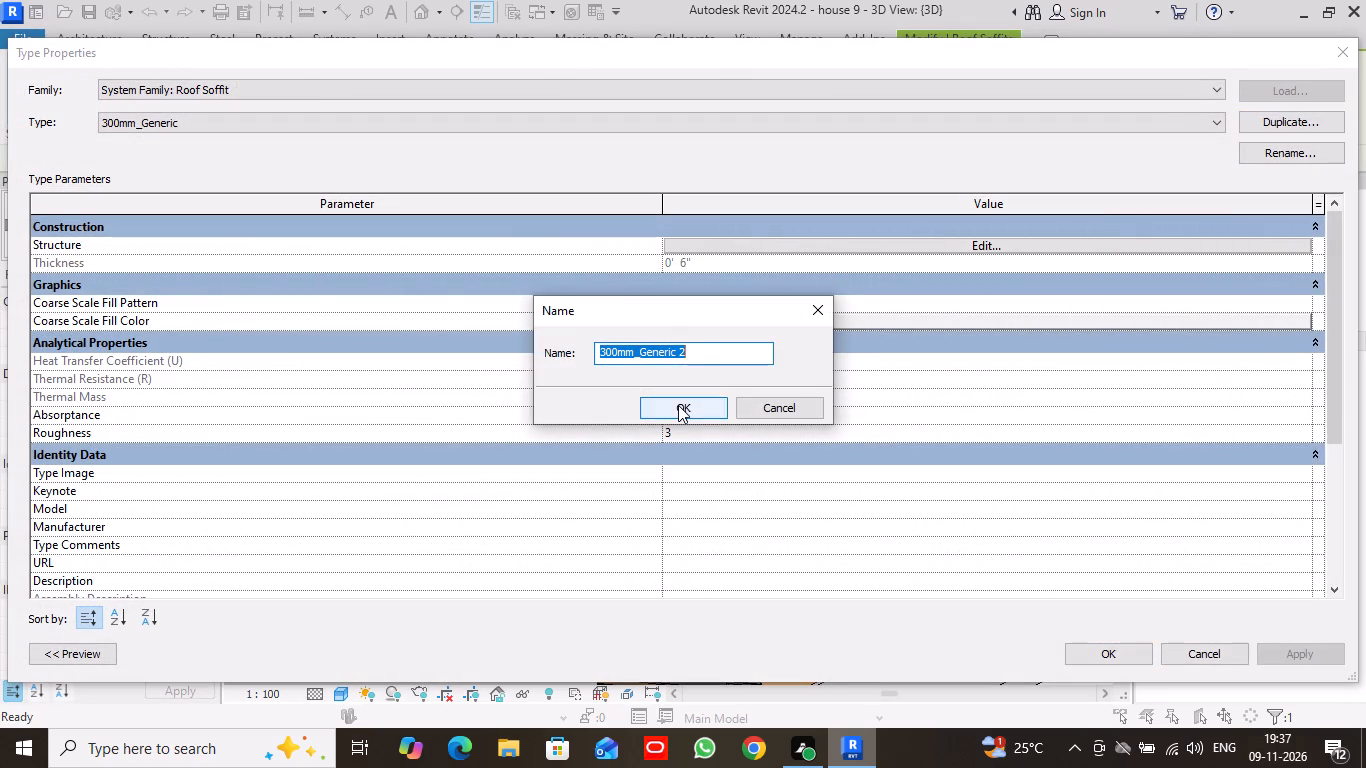
click(678, 405)
Open the material selection for the new soffit type's structure layer and look through the project materials.
click(987, 244)
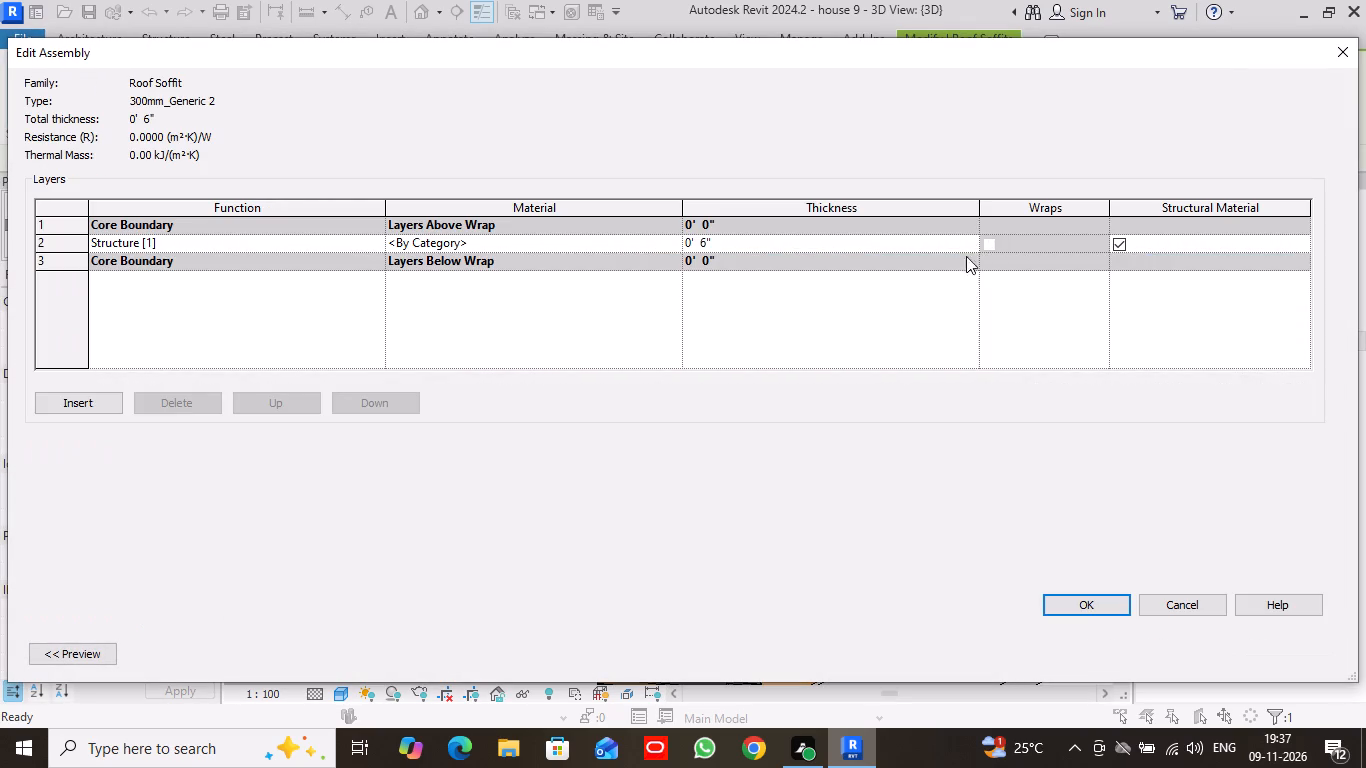
click(669, 241)
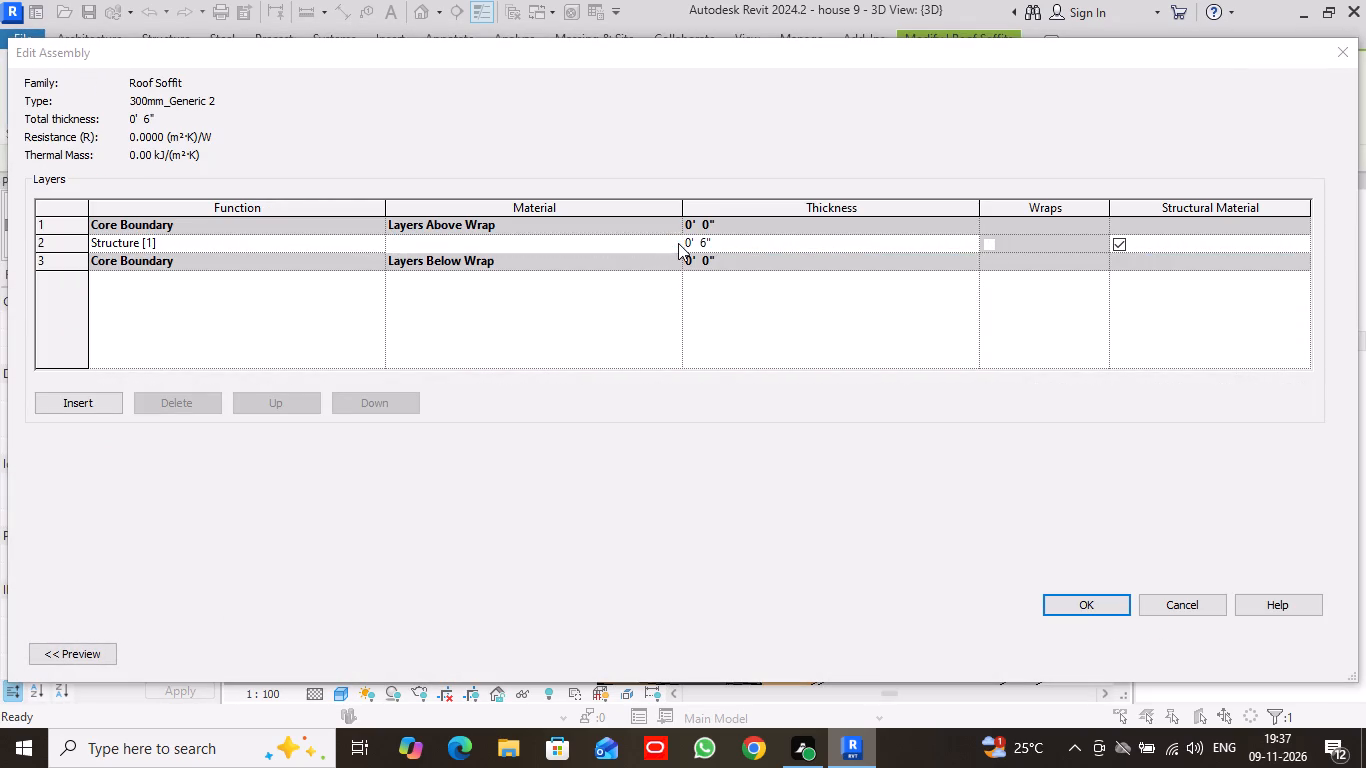
scroll(681, 384, up, 2)
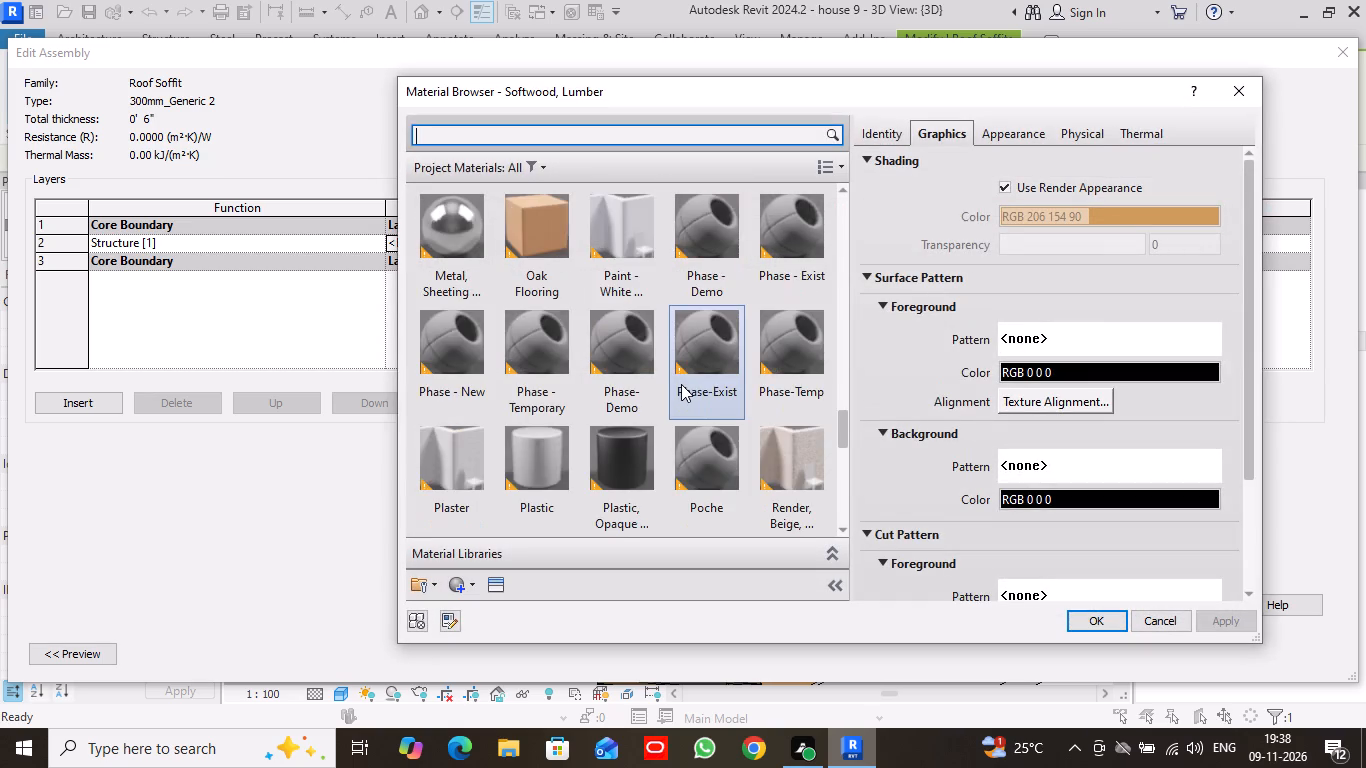
scroll(681, 384, up, 10)
scroll(681, 384, down, 5)
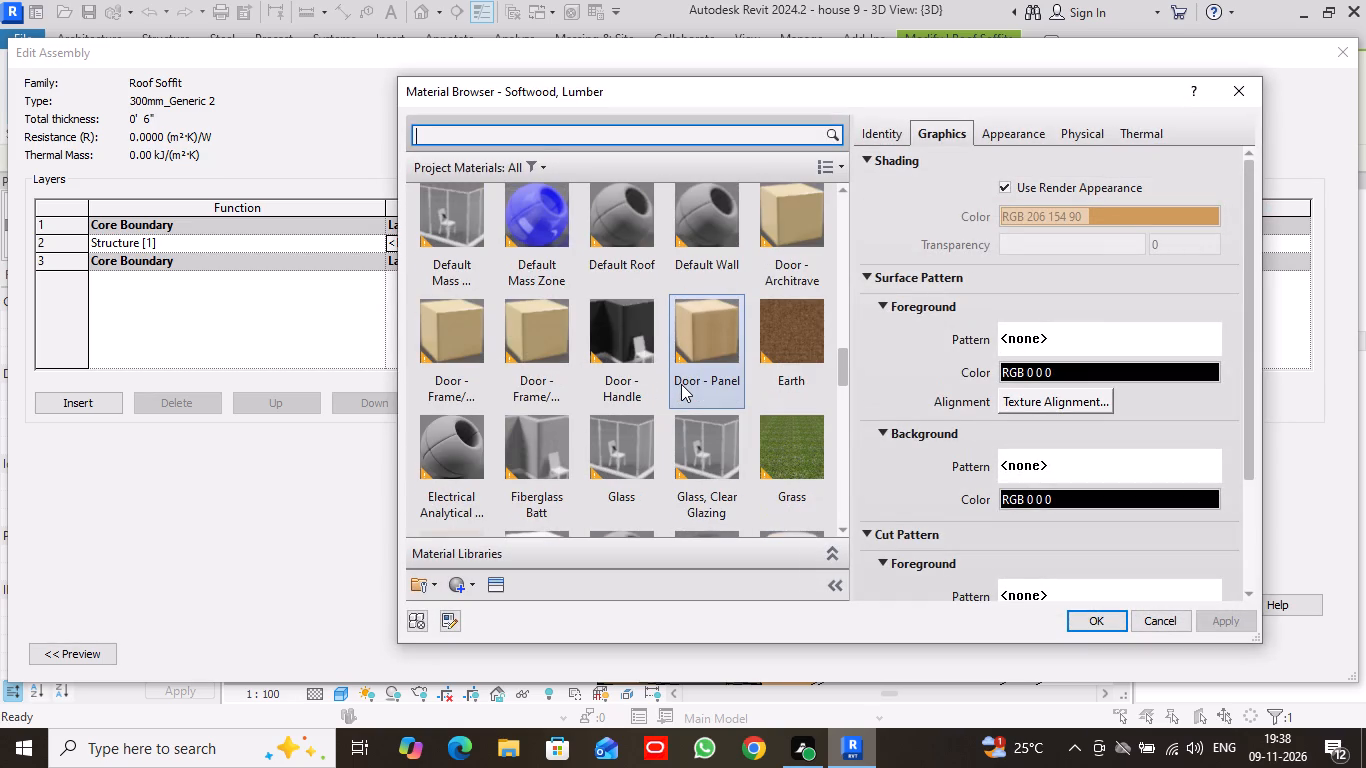
scroll(753, 354, down, 1)
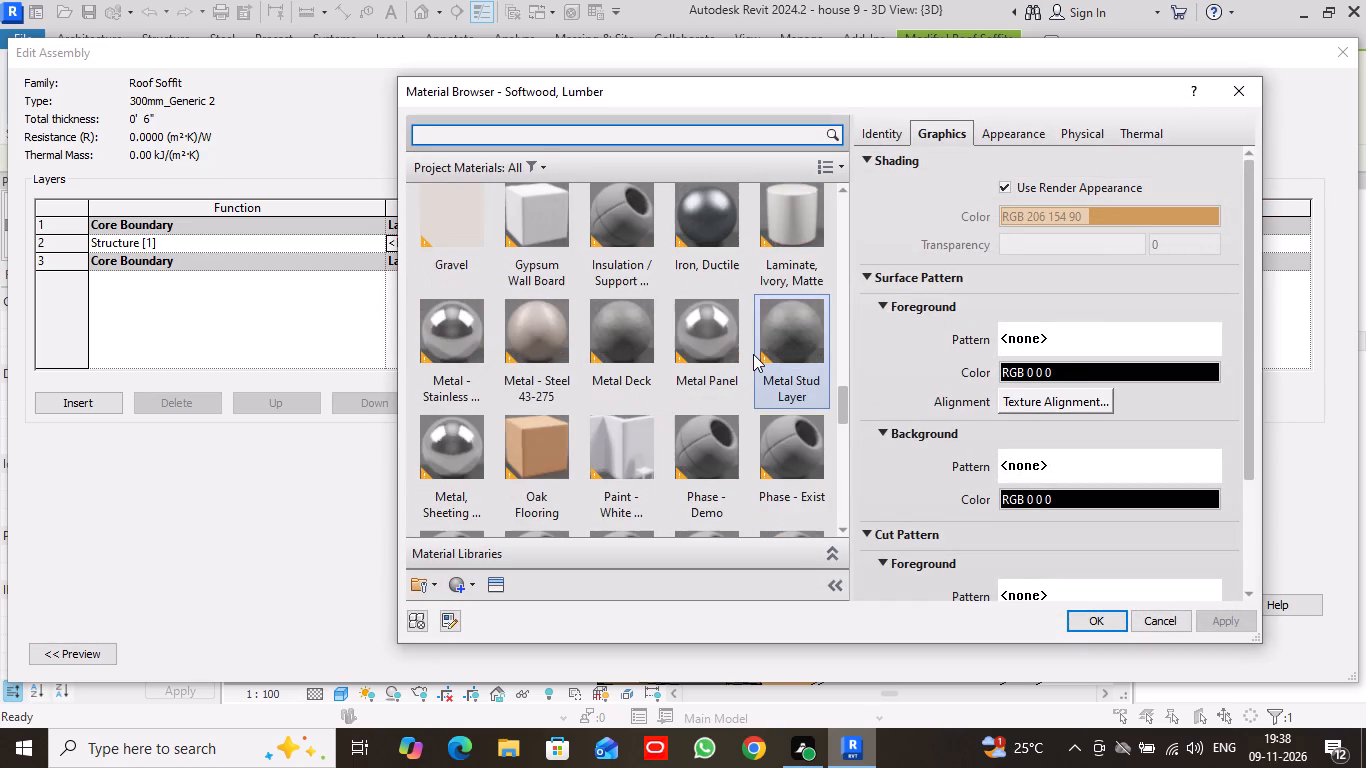
Set Softwood, Lumber's foreground surface pattern colour to RGB 160-80-80 and assign the material to the soffit type's structure layer.
click(1133, 372)
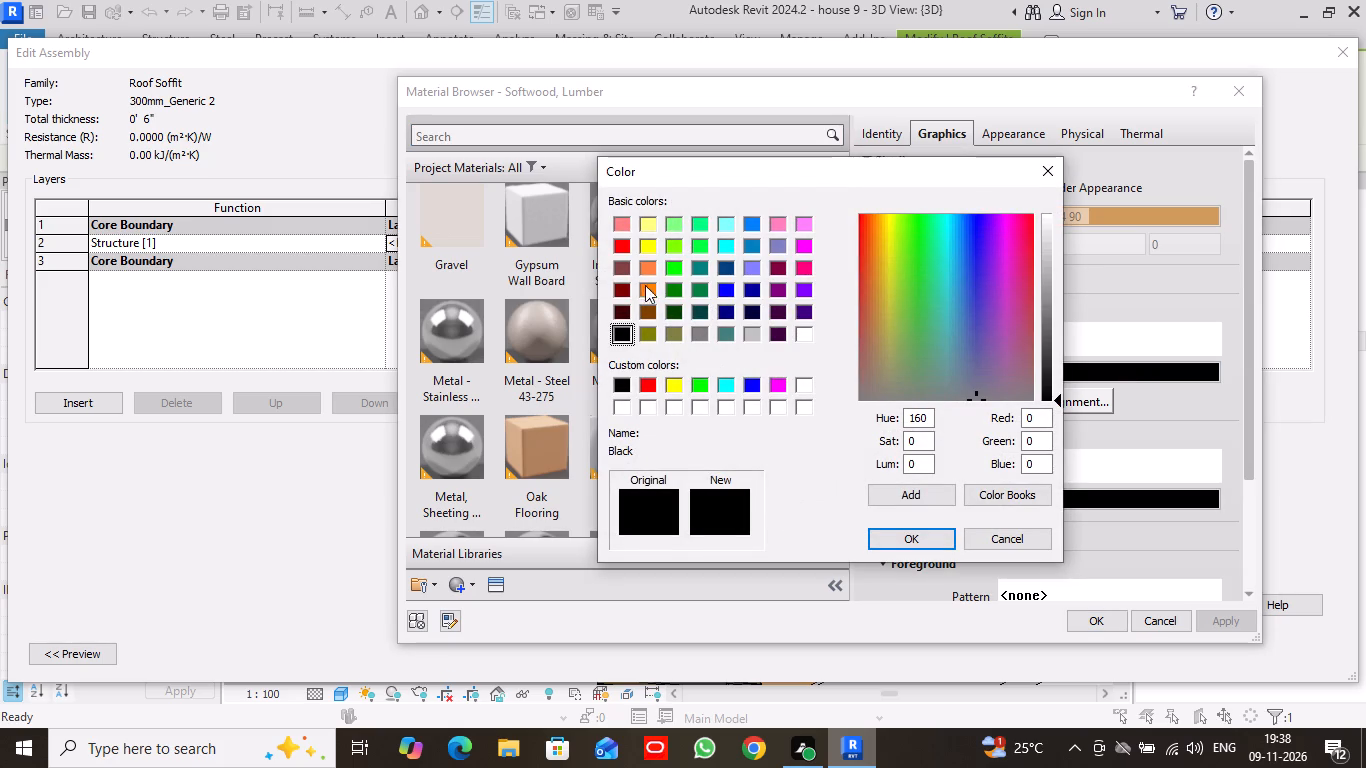
click(618, 269)
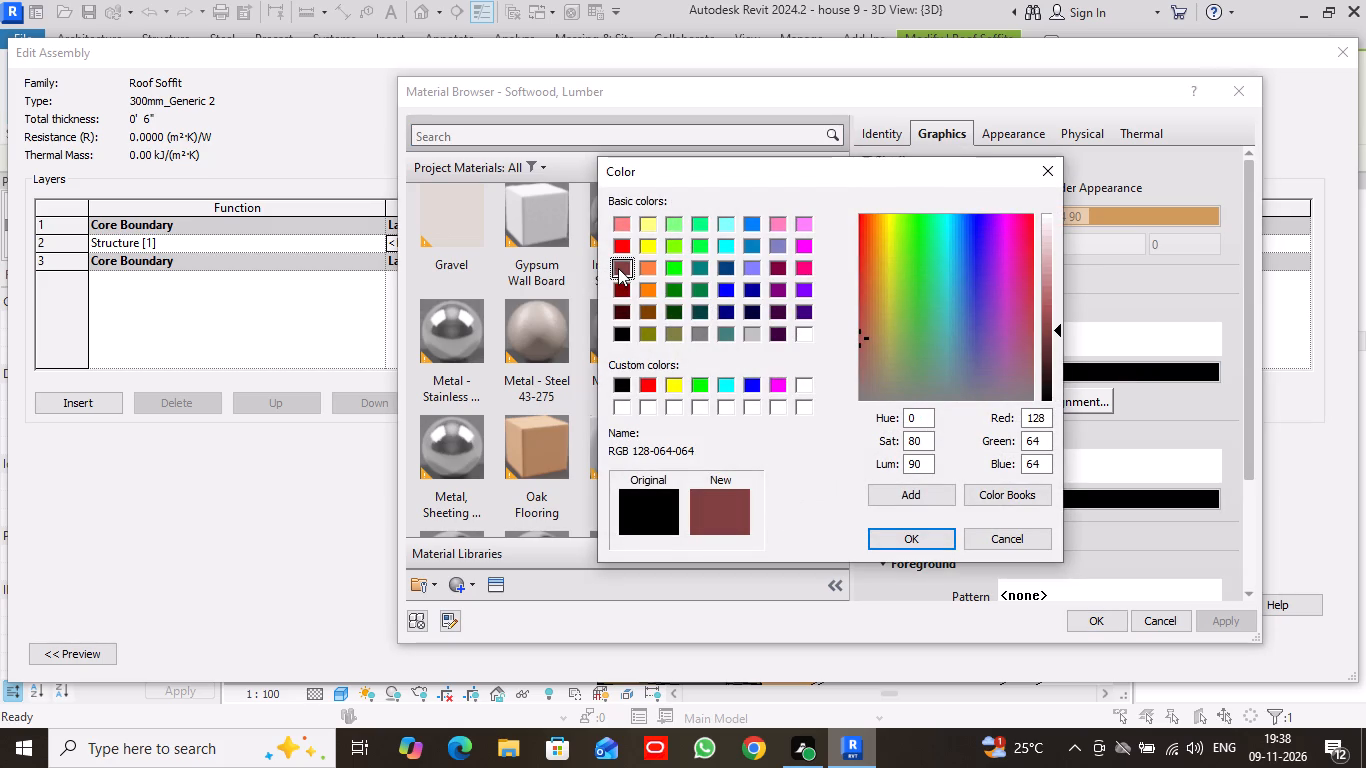
click(1046, 297)
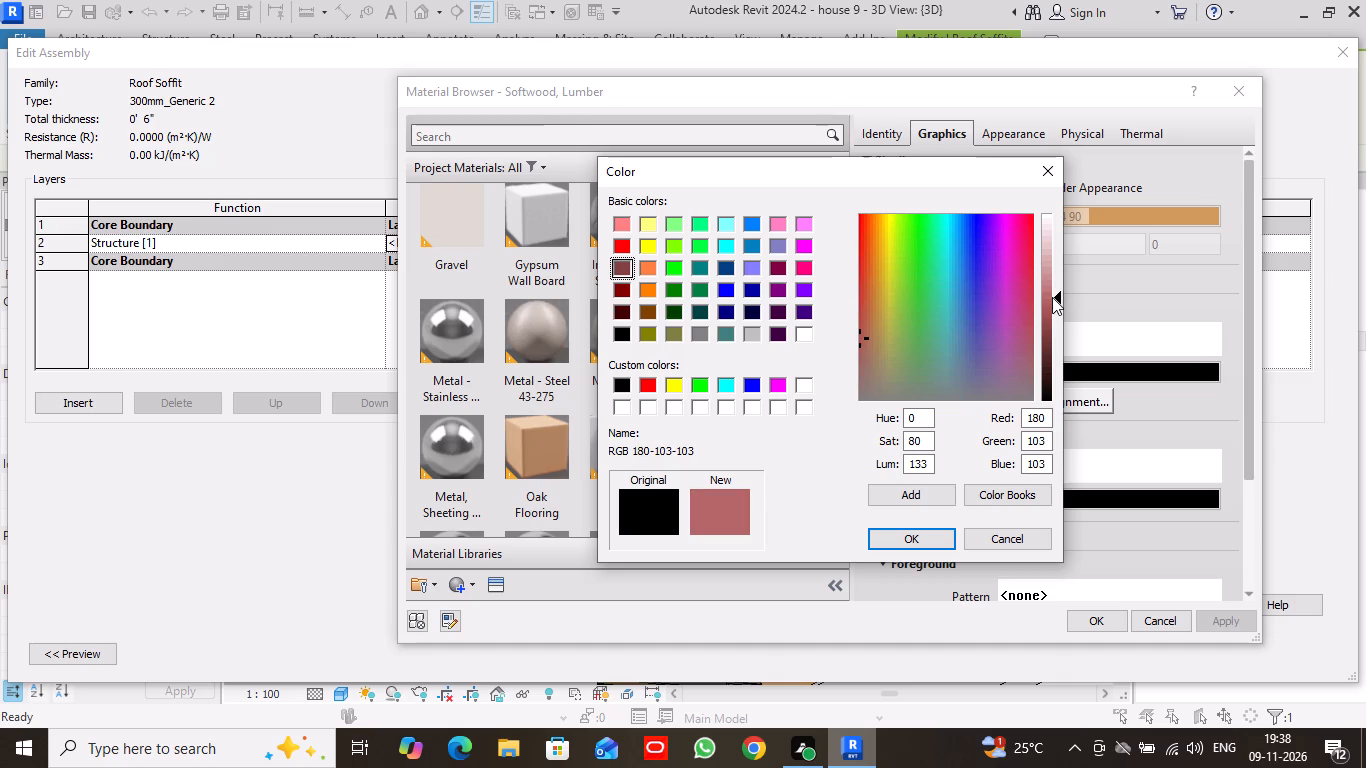
click(620, 290)
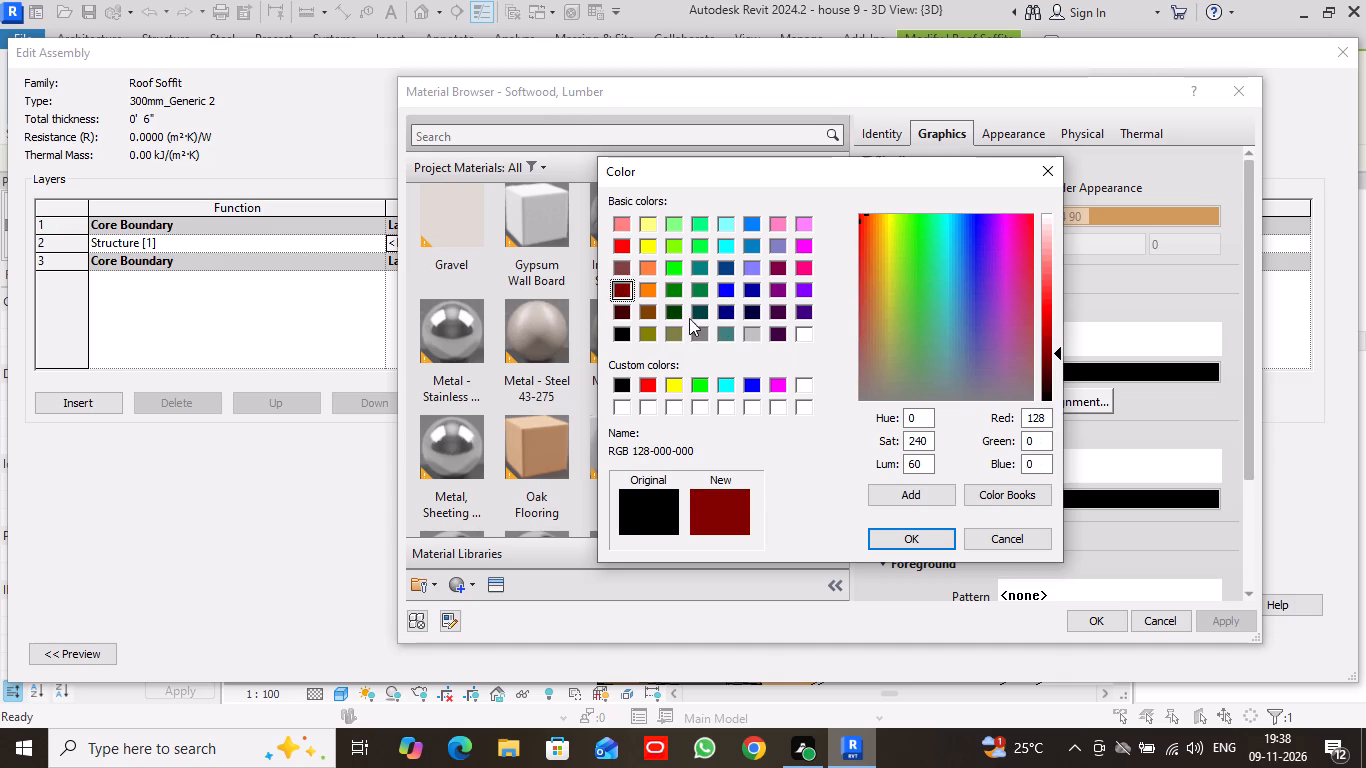
click(622, 264)
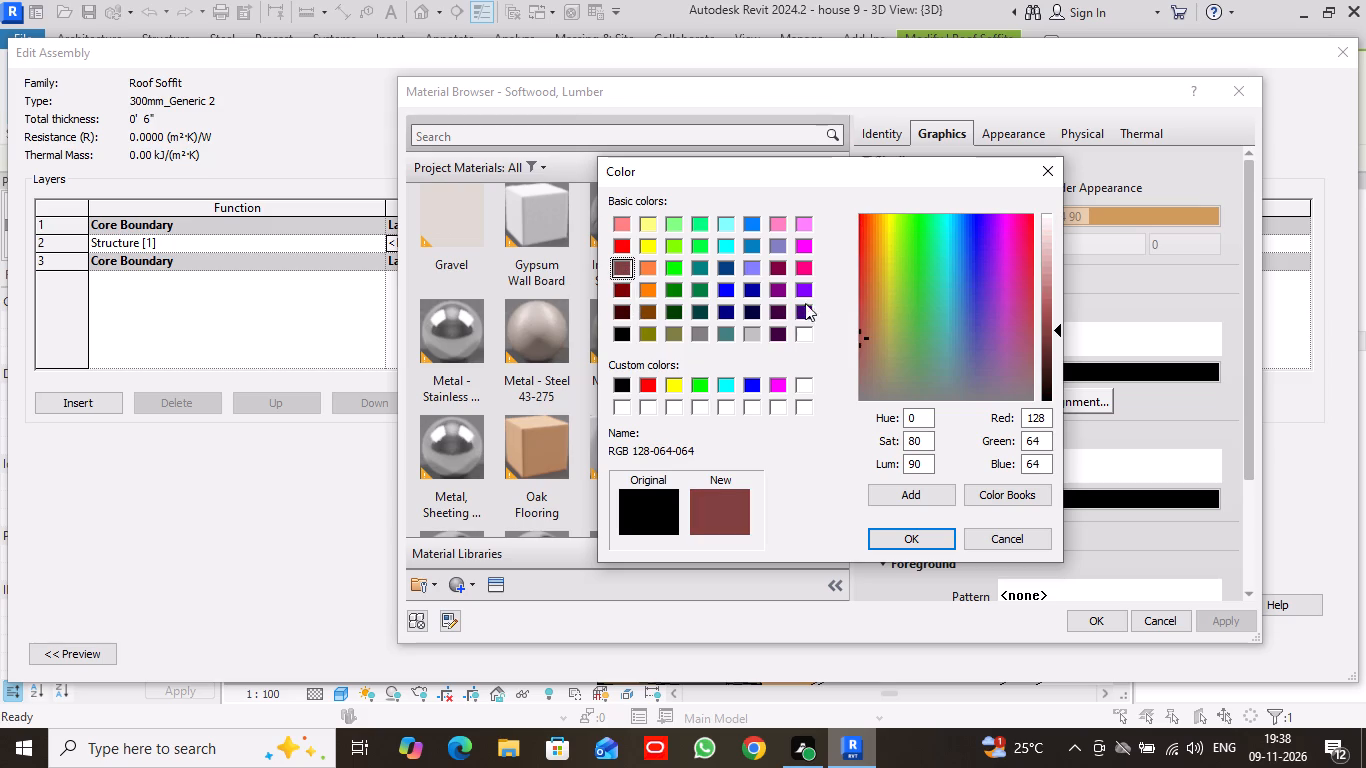
click(1049, 307)
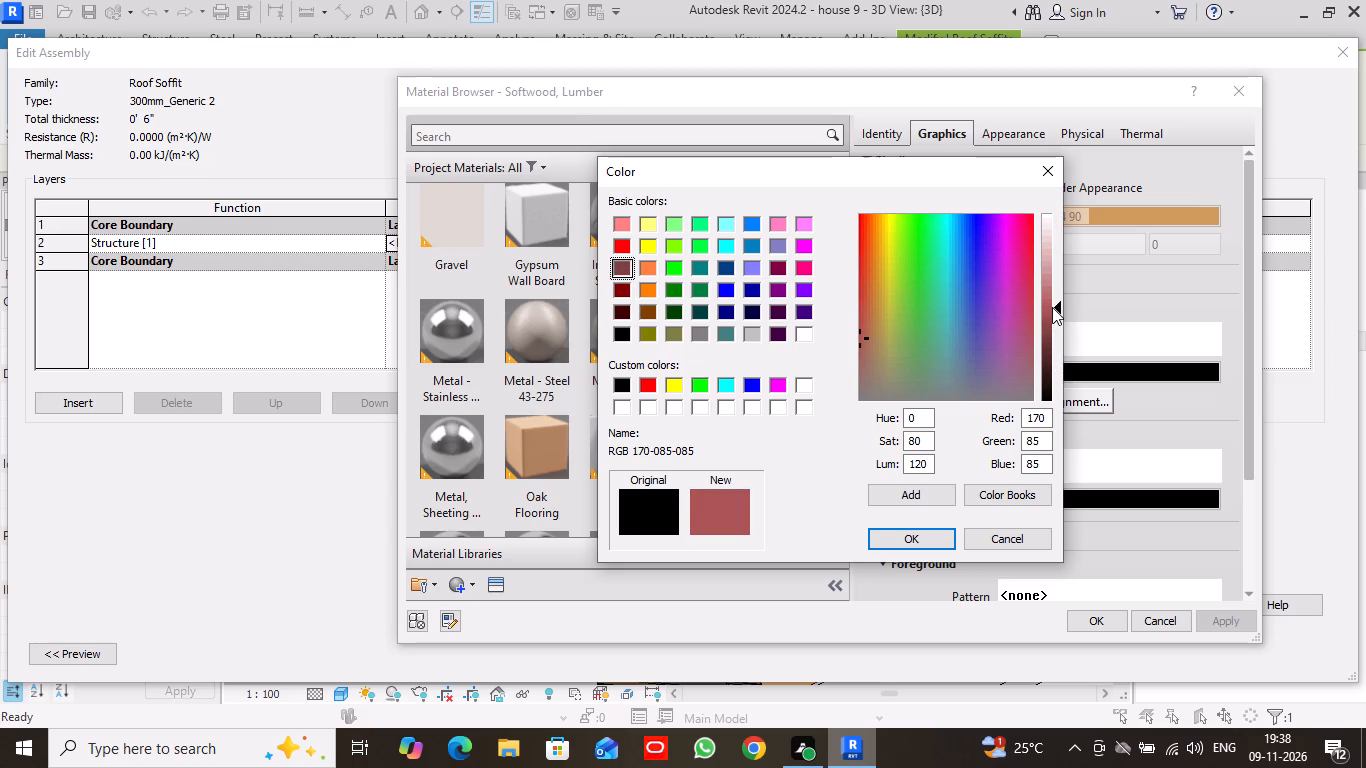
click(1047, 313)
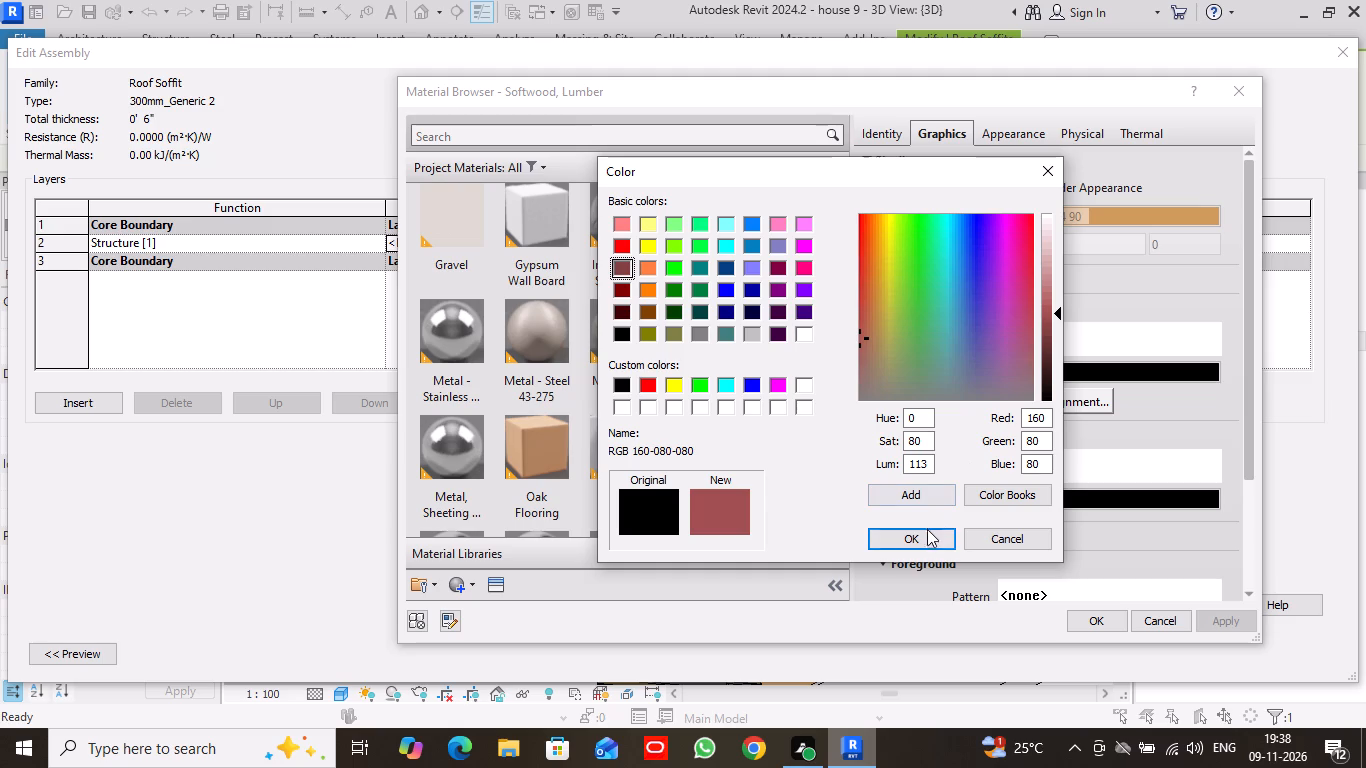
click(925, 531)
click(1092, 620)
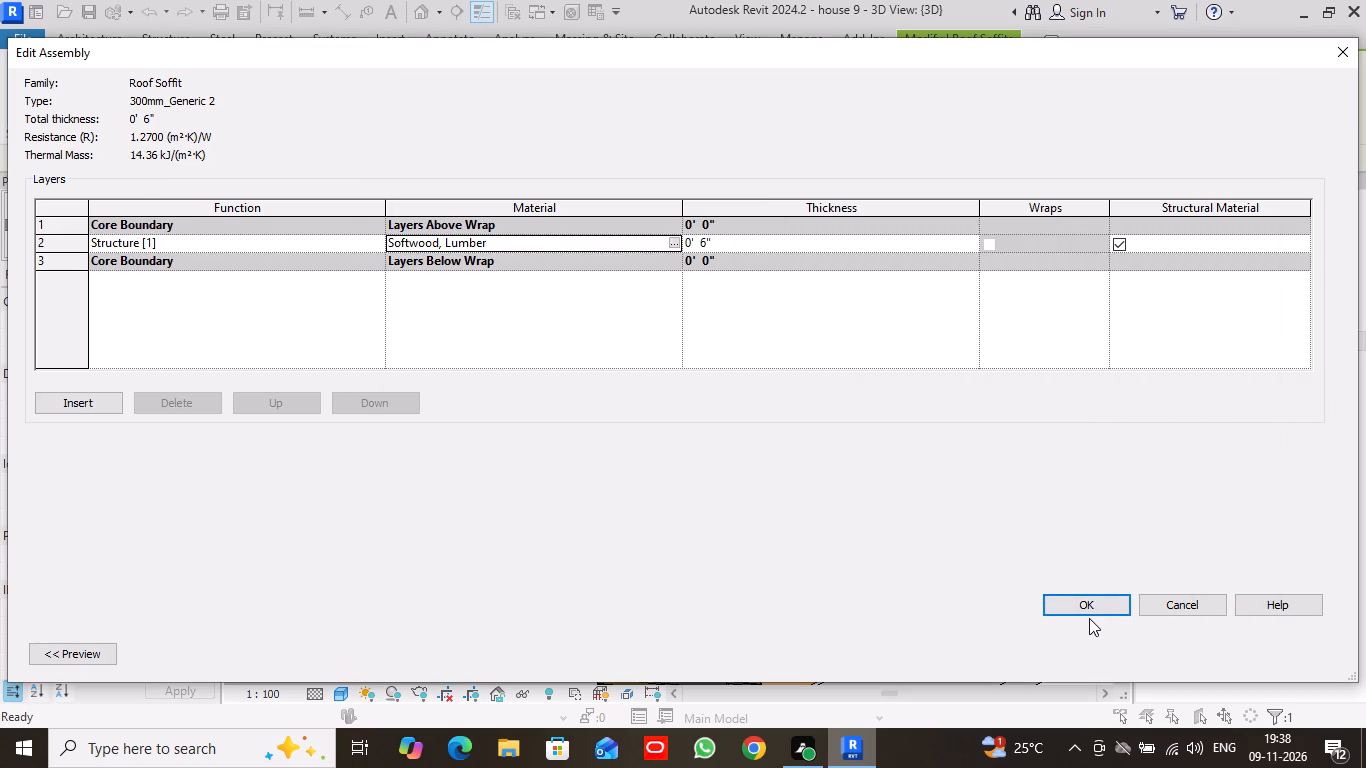
click(1089, 603)
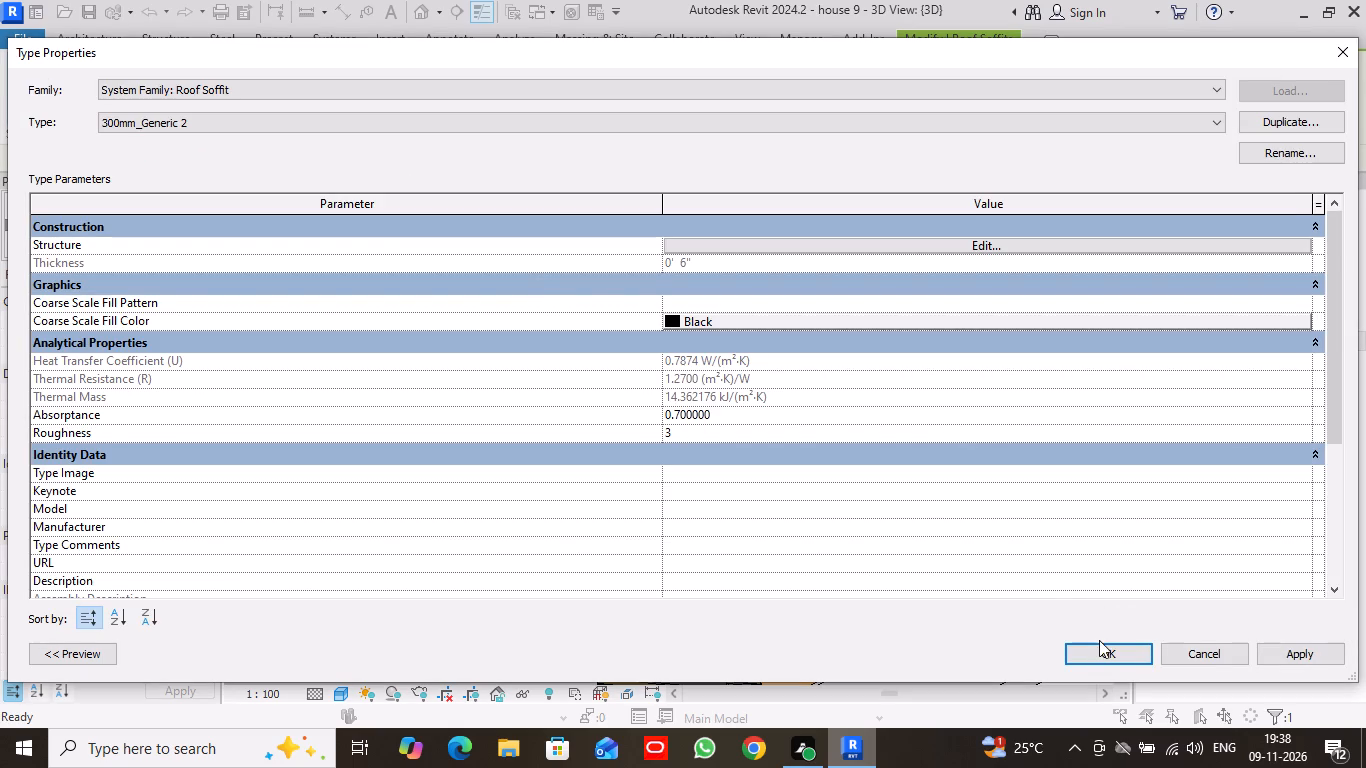
Set the new soffit type's coarse scale fill colour to RGB 128-64-64 and apply the type changes.
click(730, 321)
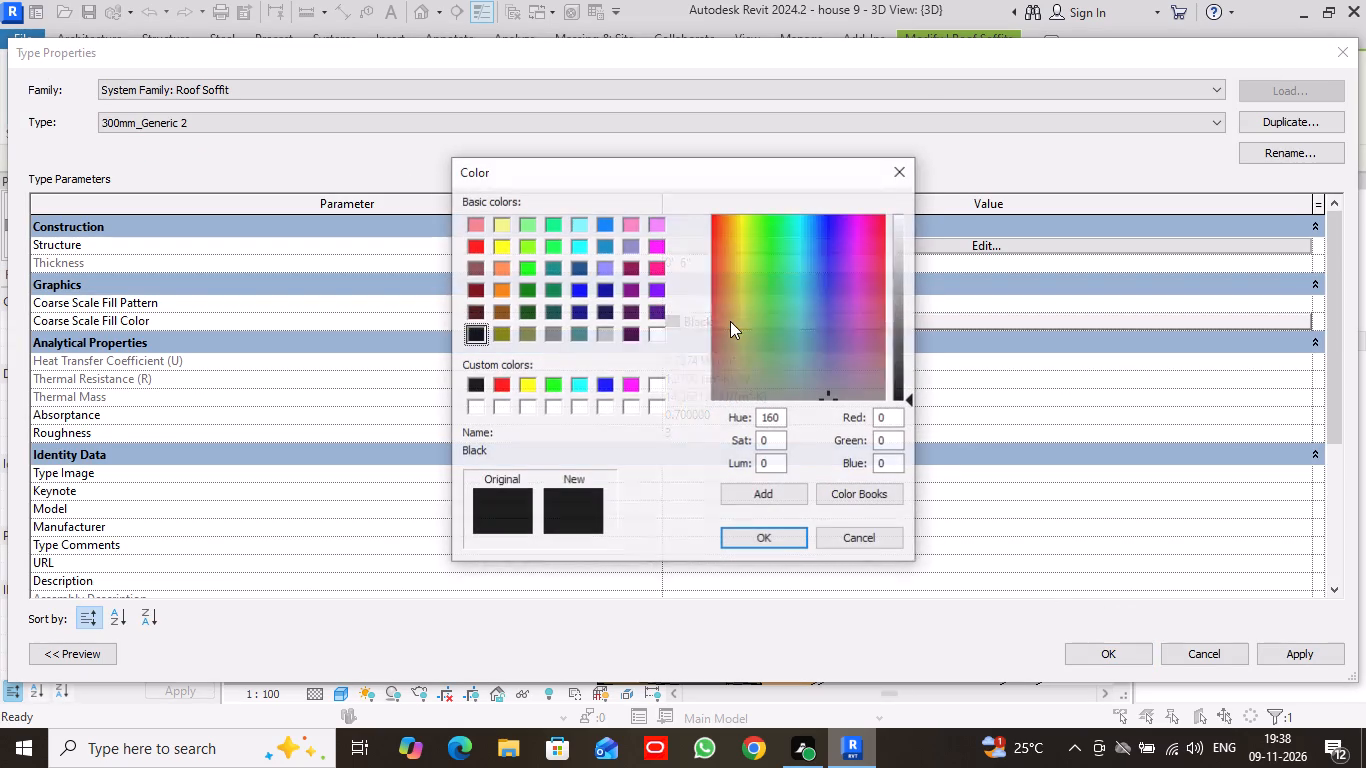
click(469, 285)
click(475, 264)
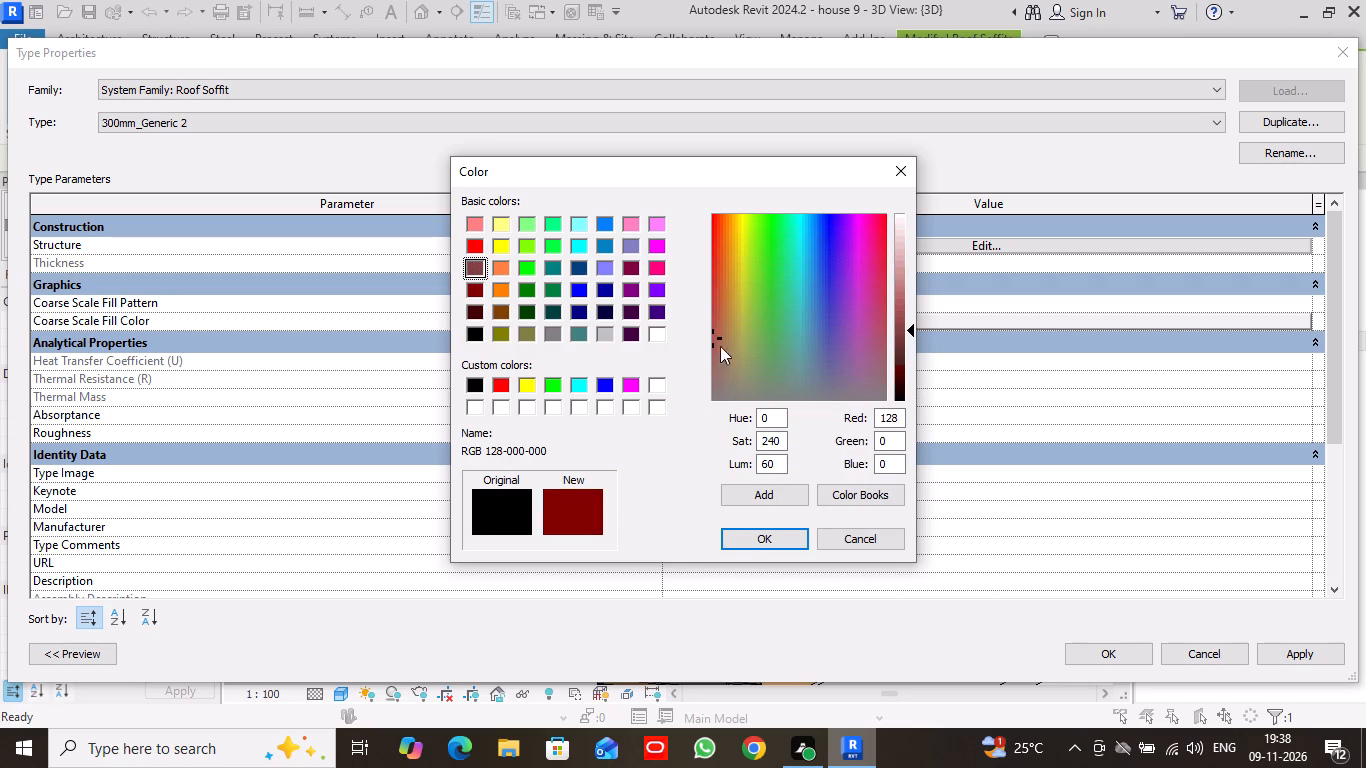
click(777, 540)
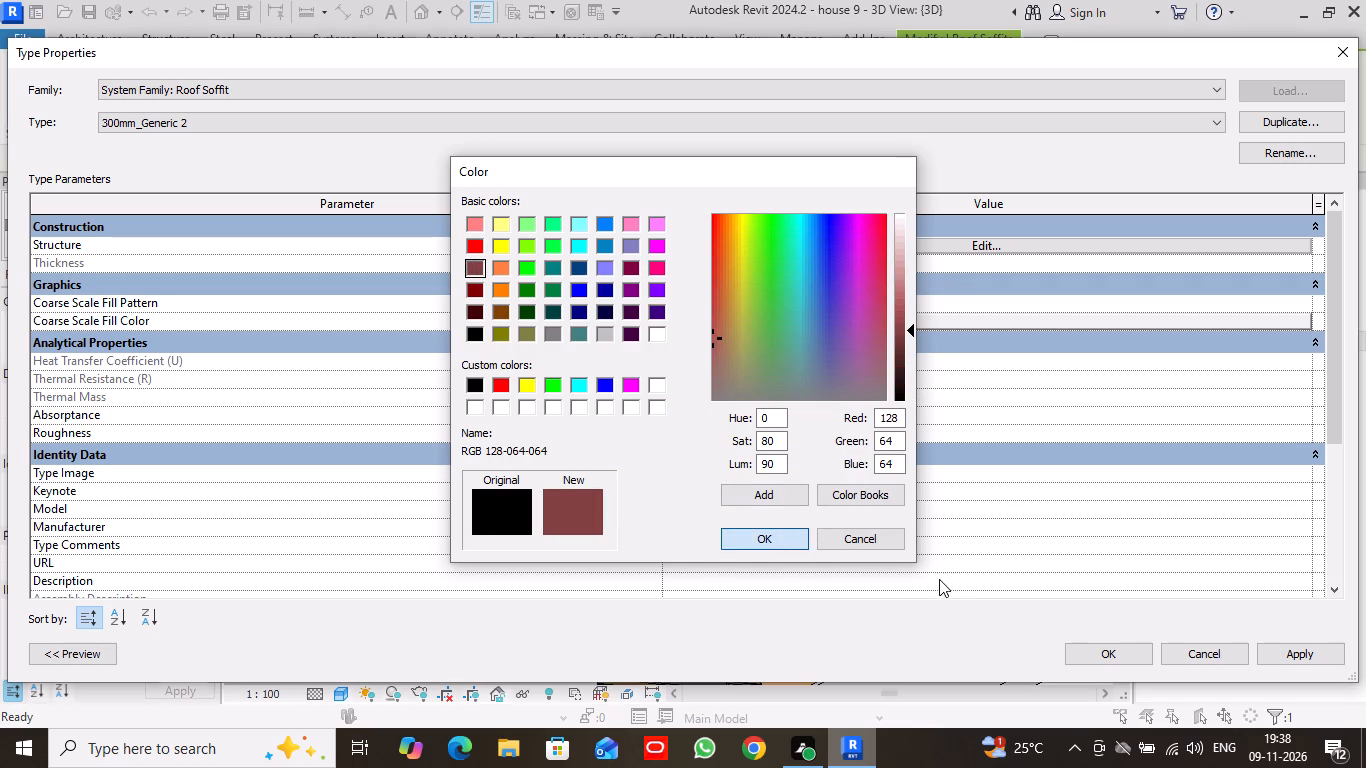
click(1100, 655)
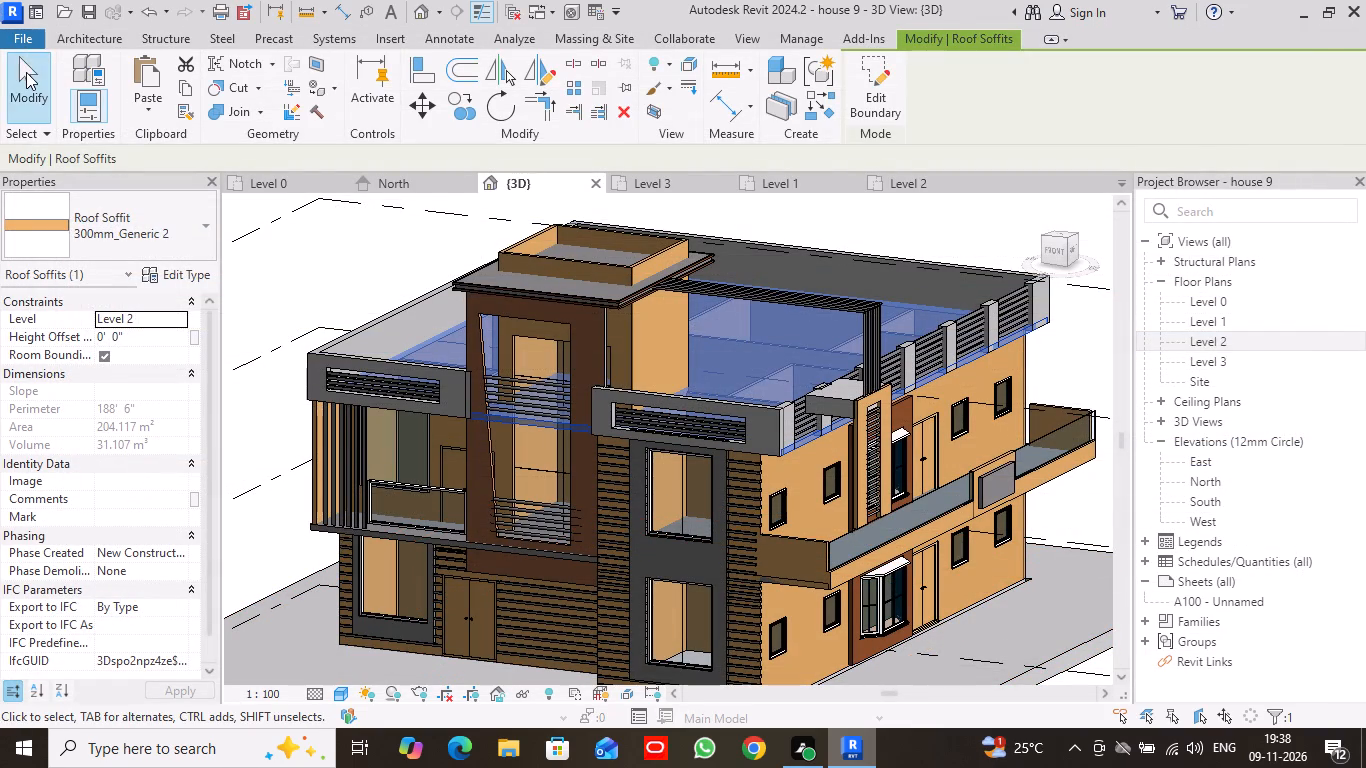
click(26, 72)
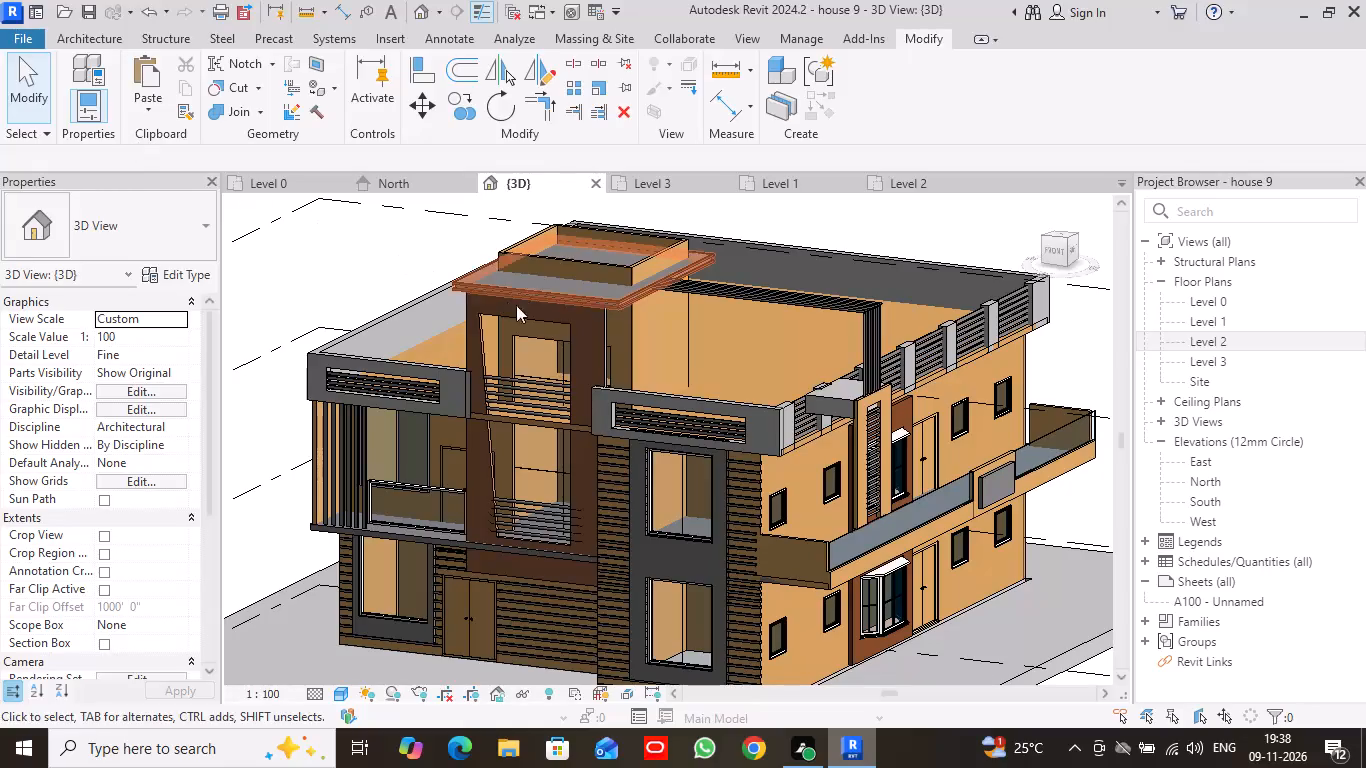
Examine the roof soffit and exterior walls of the house from the front and the side.
scroll(936, 413, down, 2)
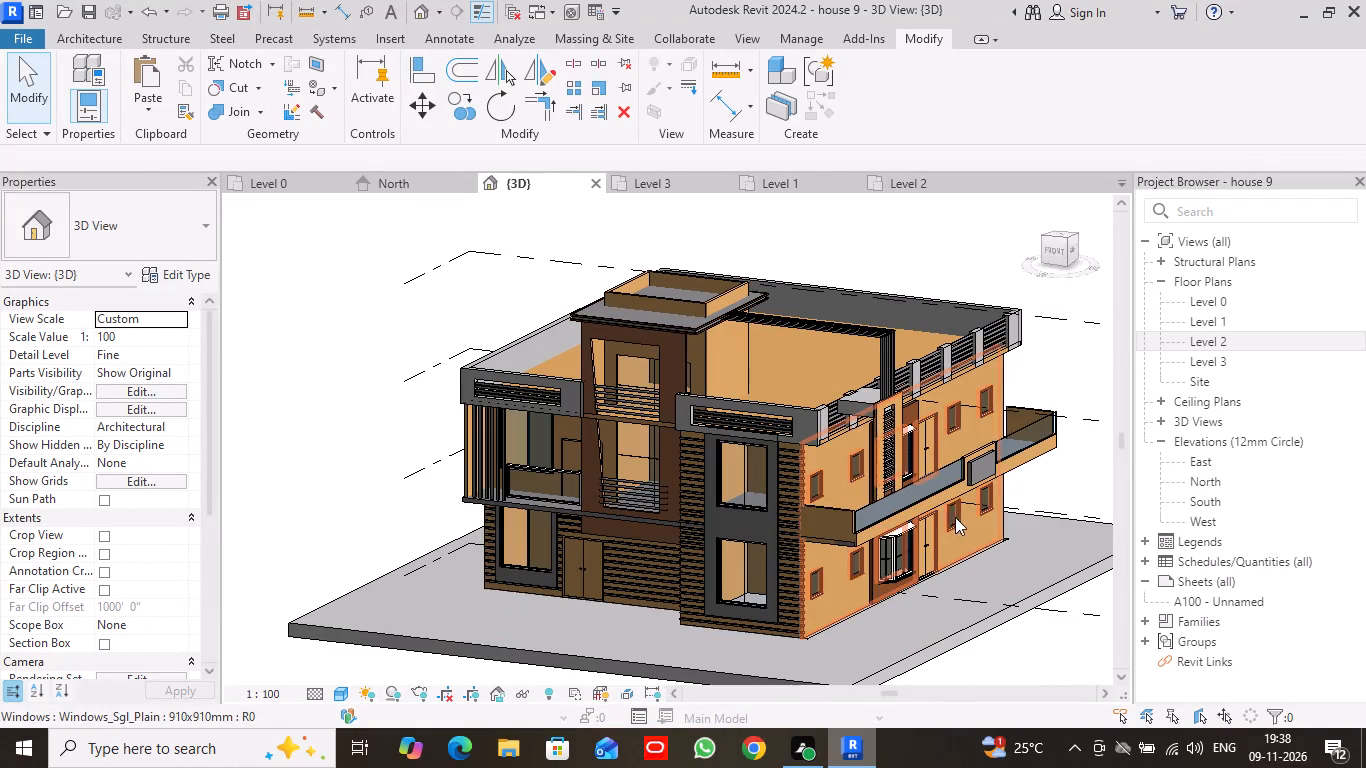
scroll(980, 386, up, 8)
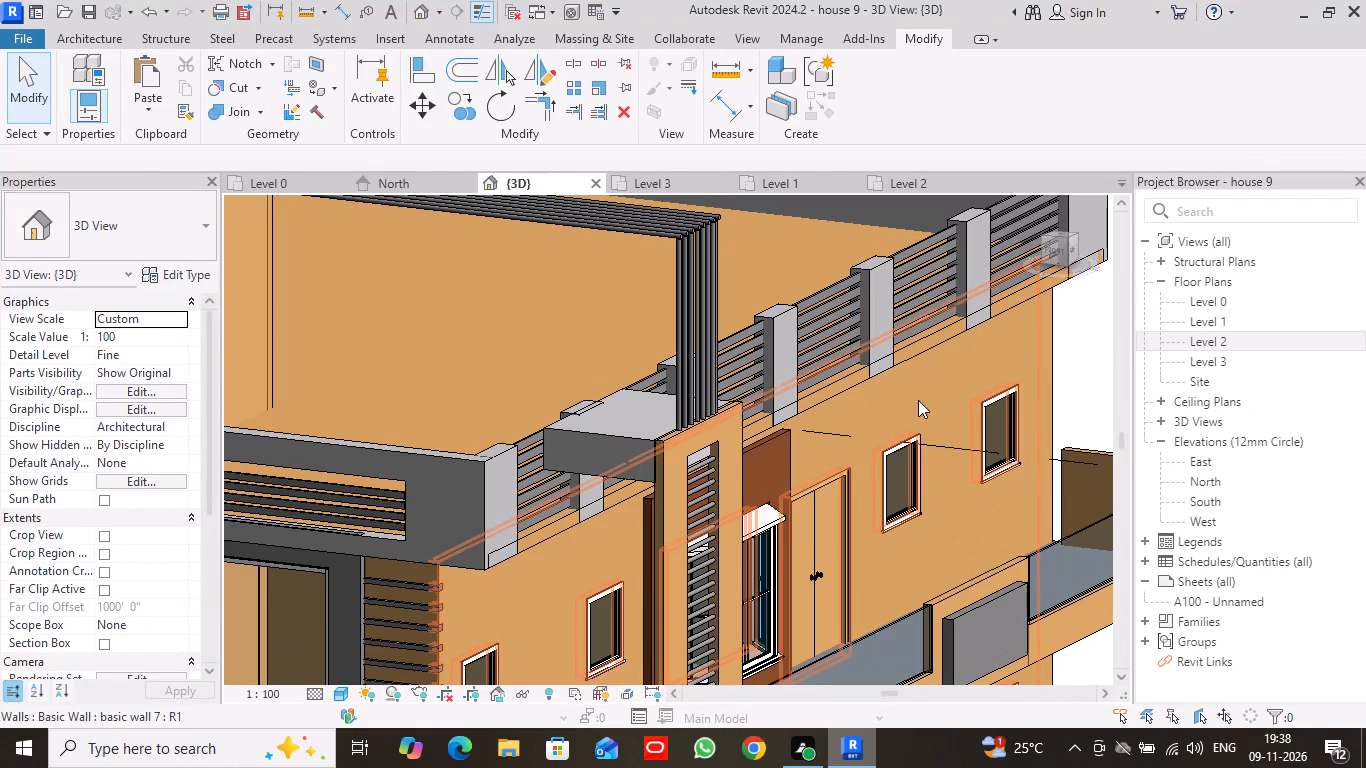
scroll(697, 475, down, 4)
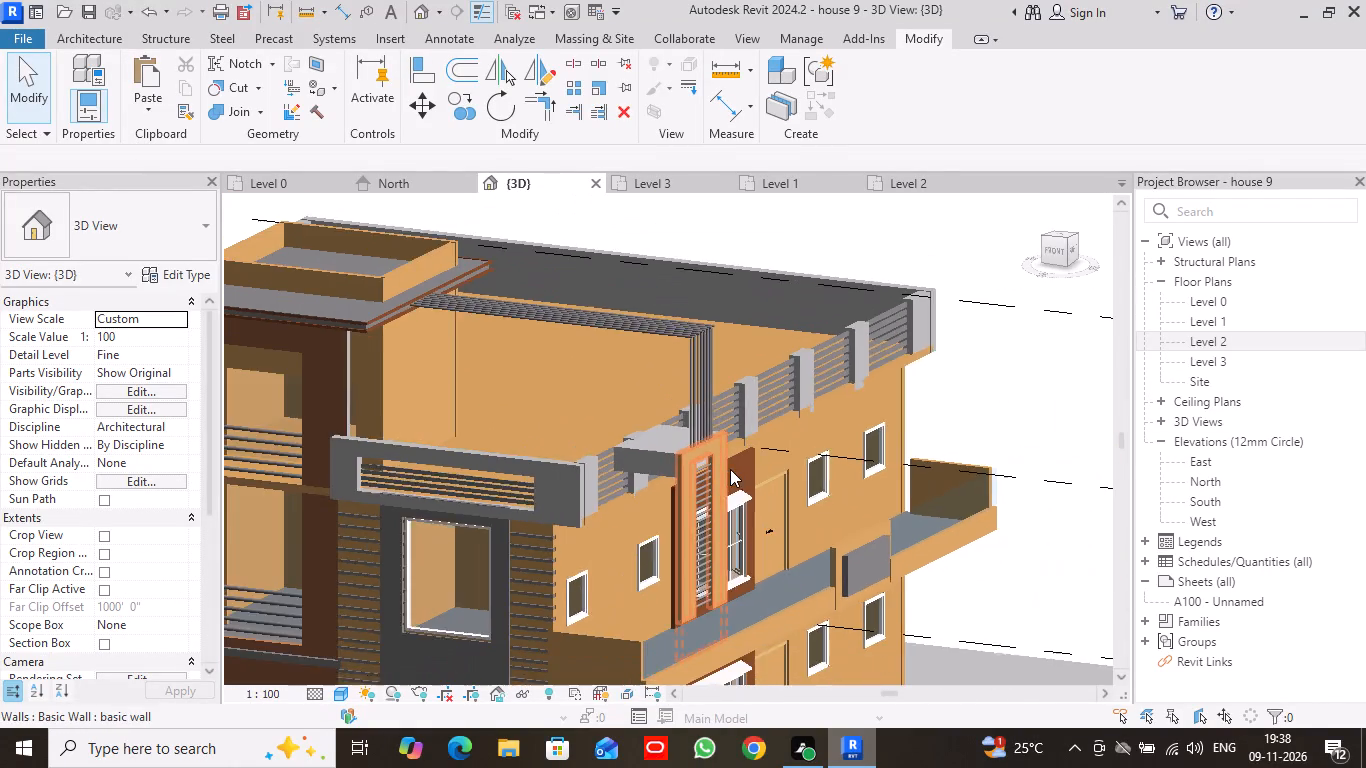
middle_drag(785, 236, 998, 219)
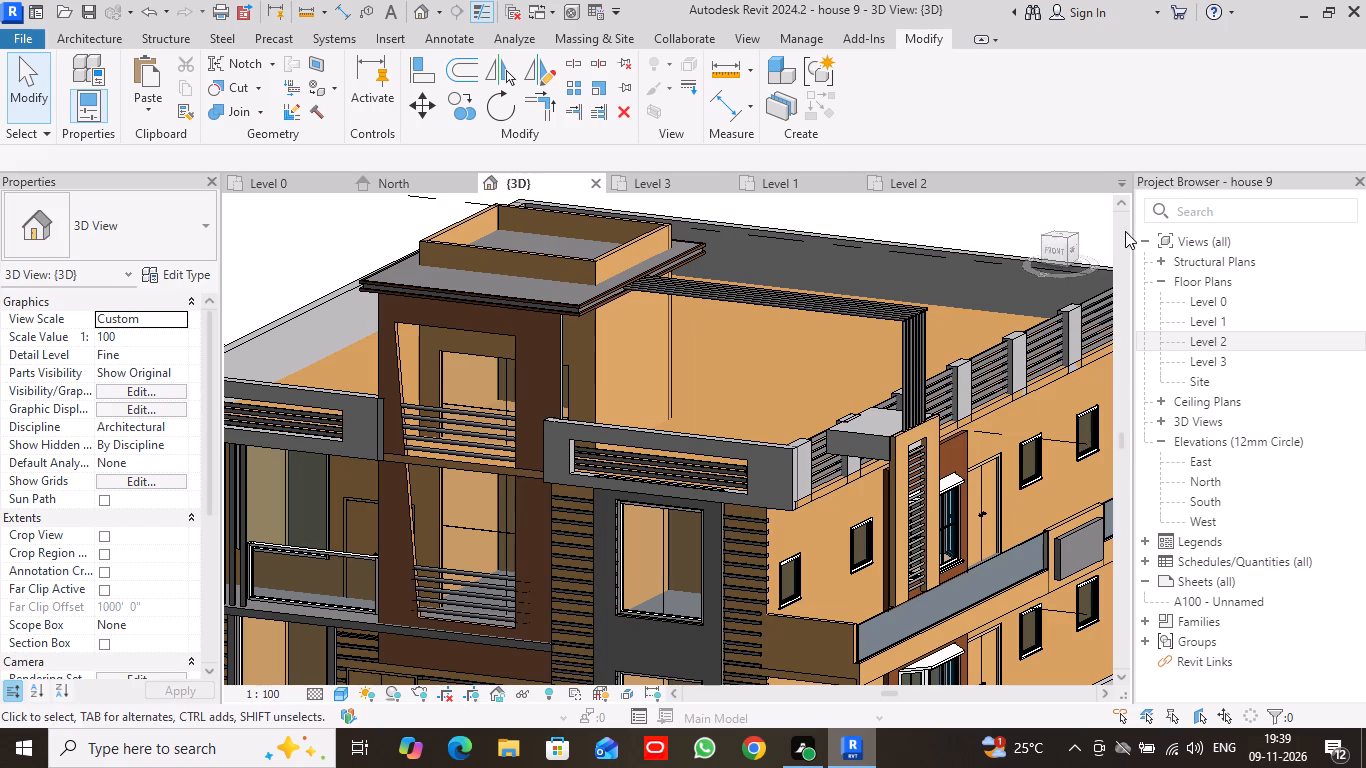
drag(1068, 242, 1052, 250)
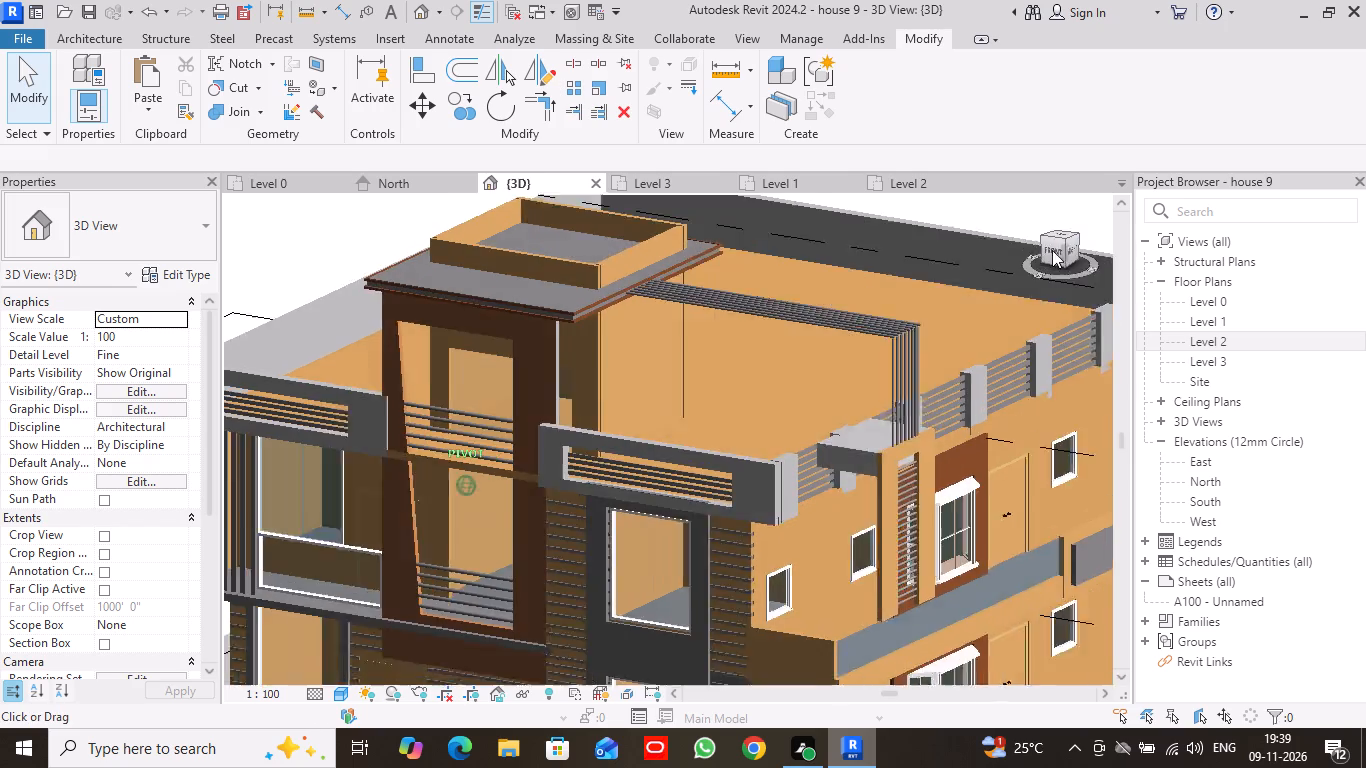
drag(1052, 250, 1046, 250)
scroll(776, 461, down, 3)
middle_drag(741, 551, 748, 392)
scroll(748, 392, down, 1)
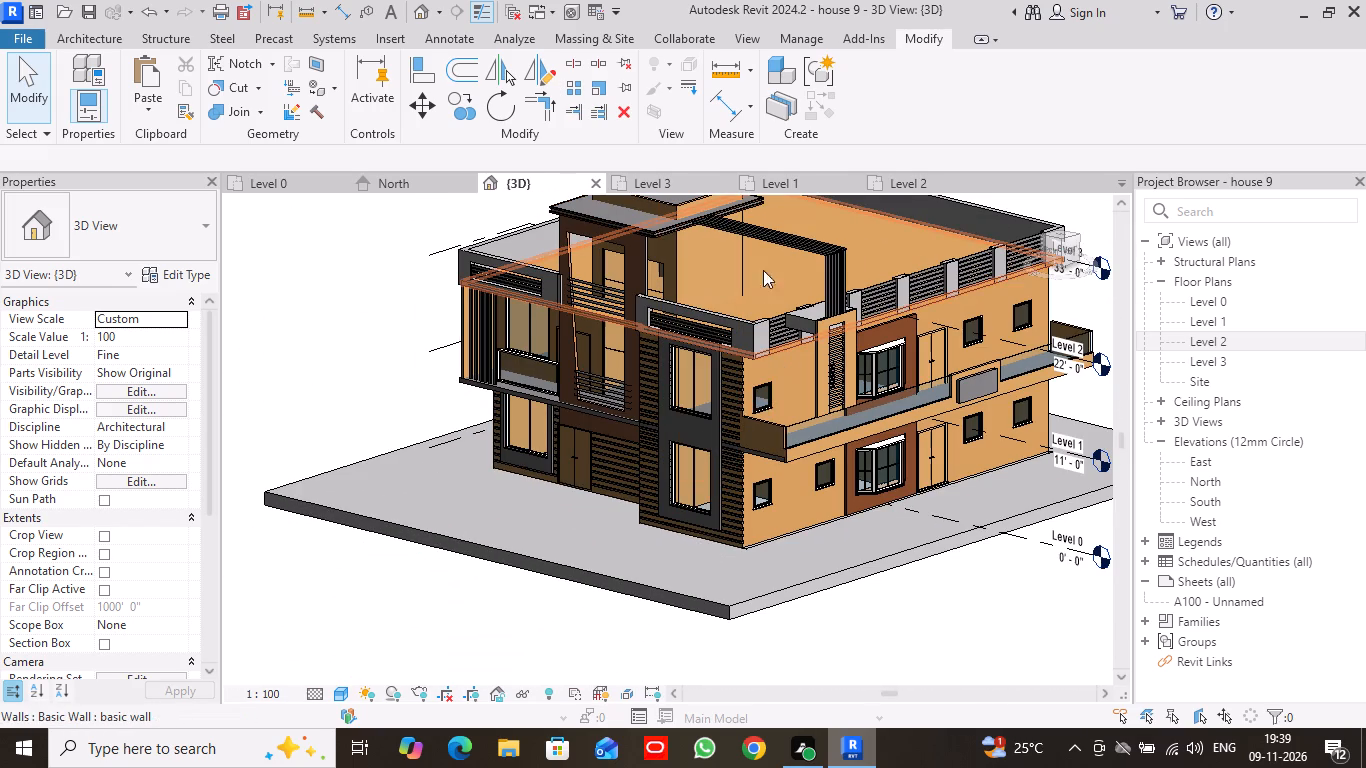
click(782, 276)
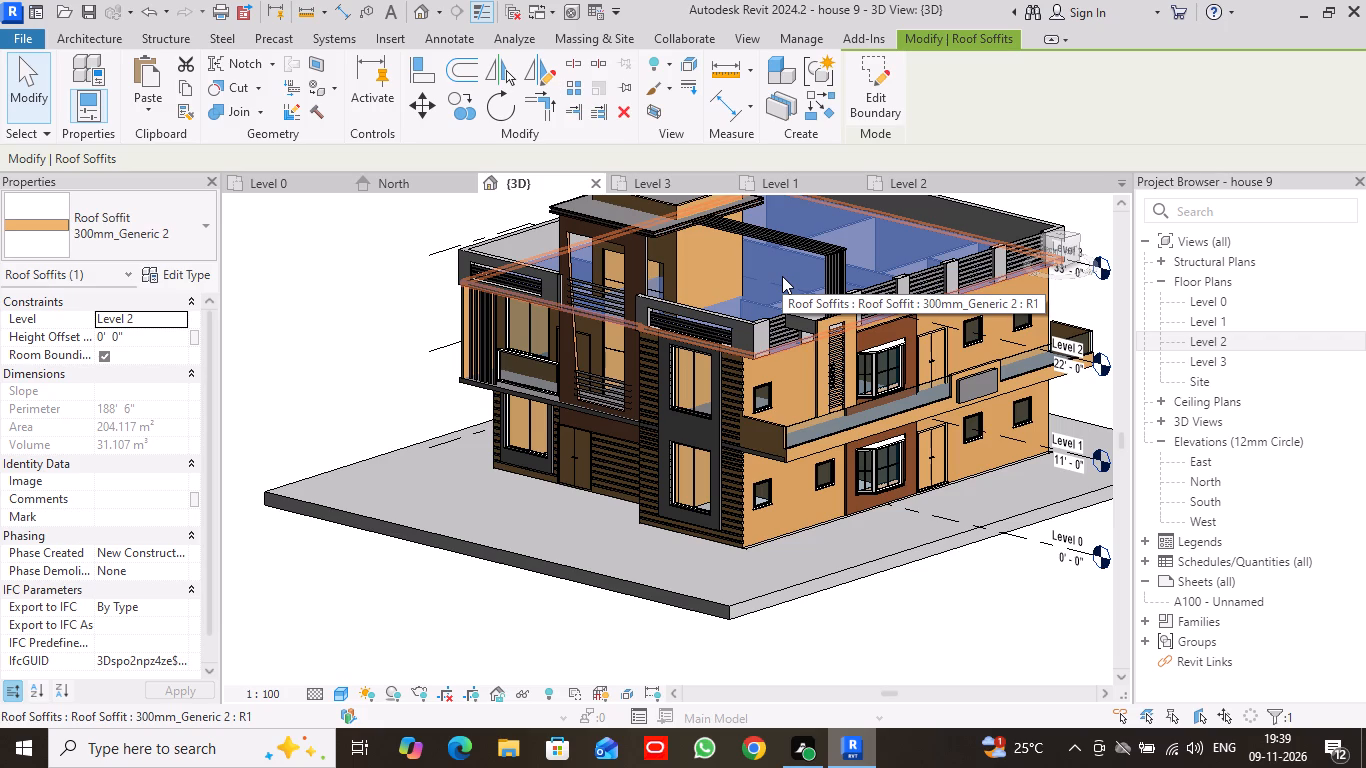
click(17, 69)
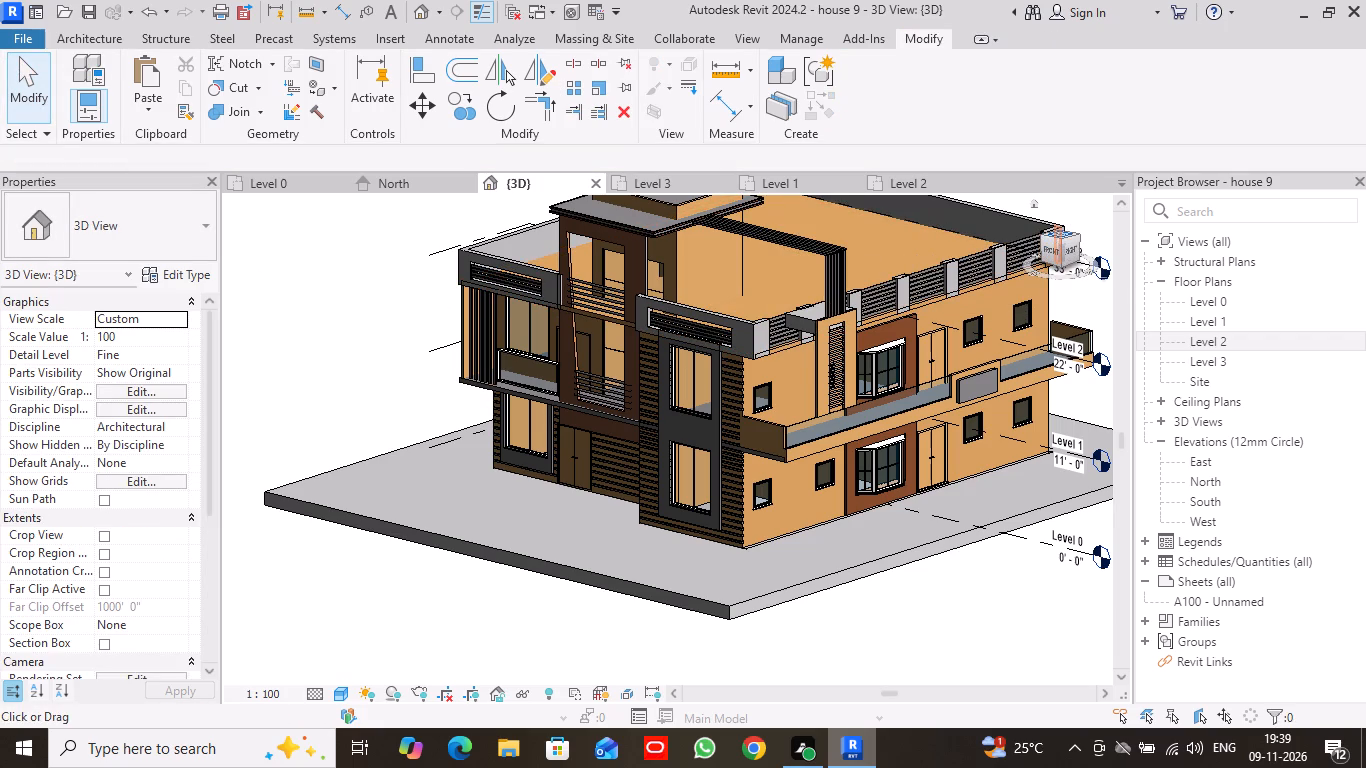
drag(1062, 237, 264, 228)
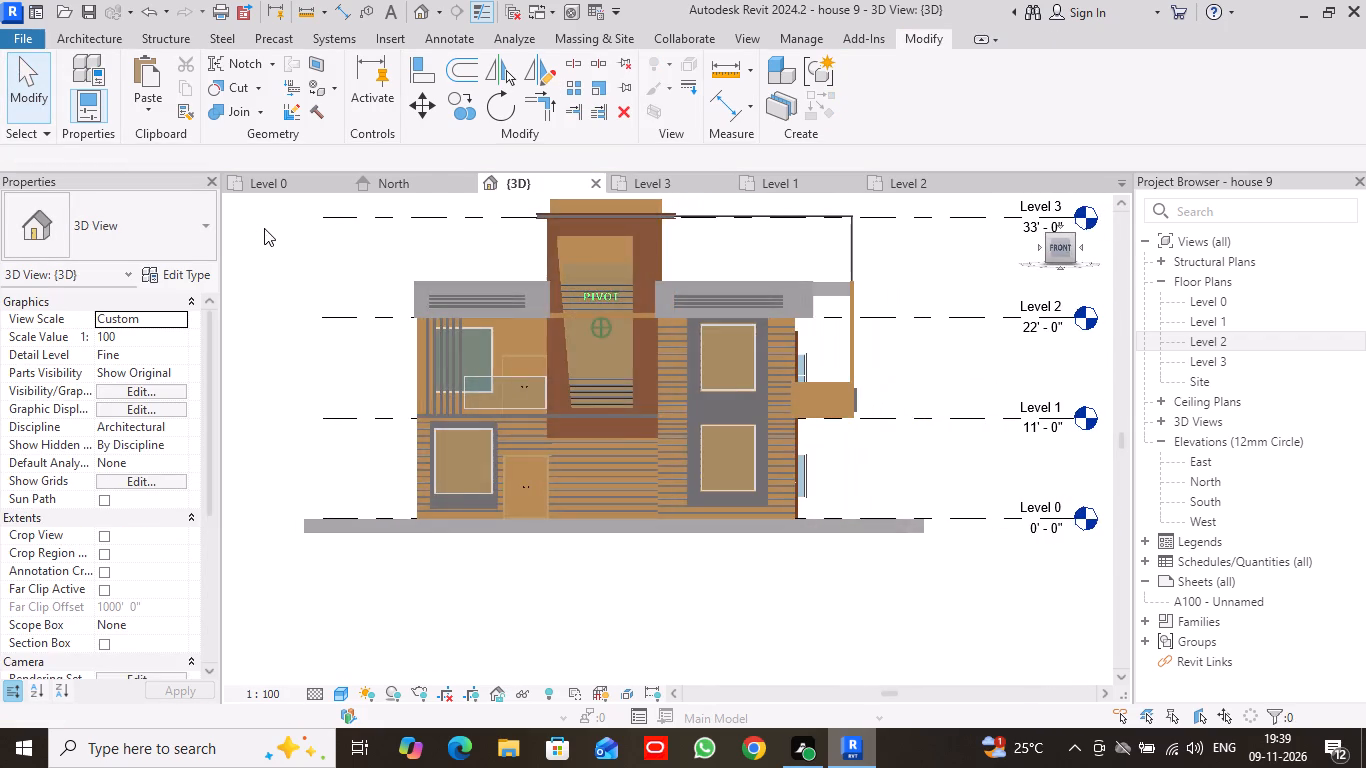
drag(264, 228, 264, 229)
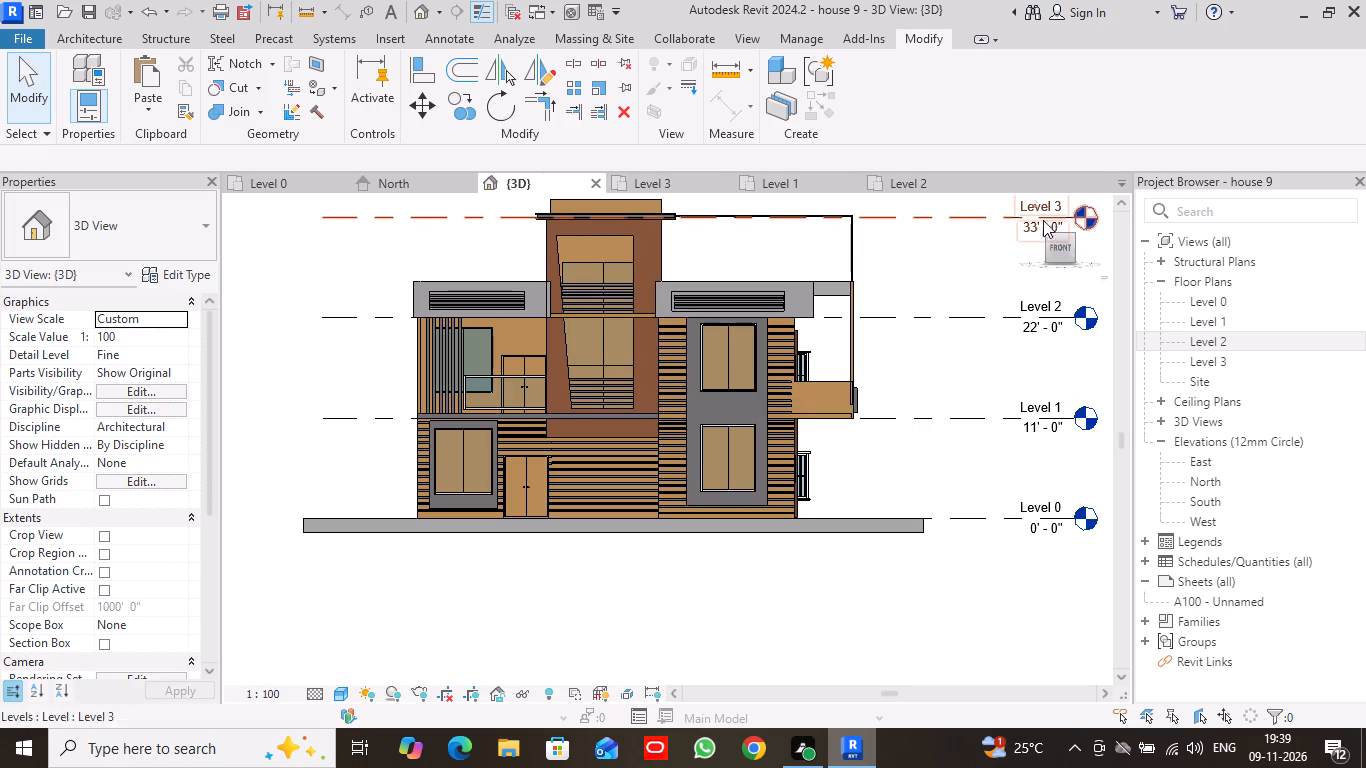
drag(1073, 236, 1061, 251)
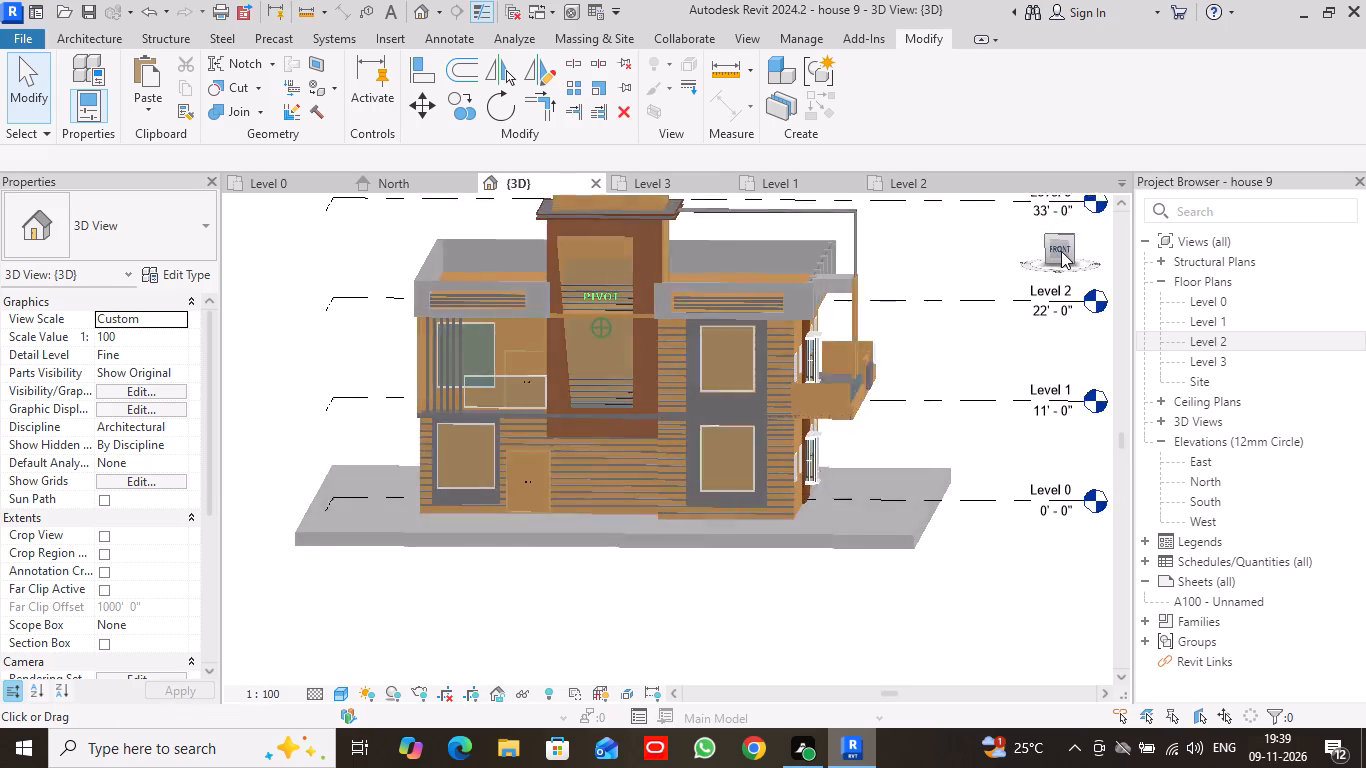
drag(1061, 251, 989, 250)
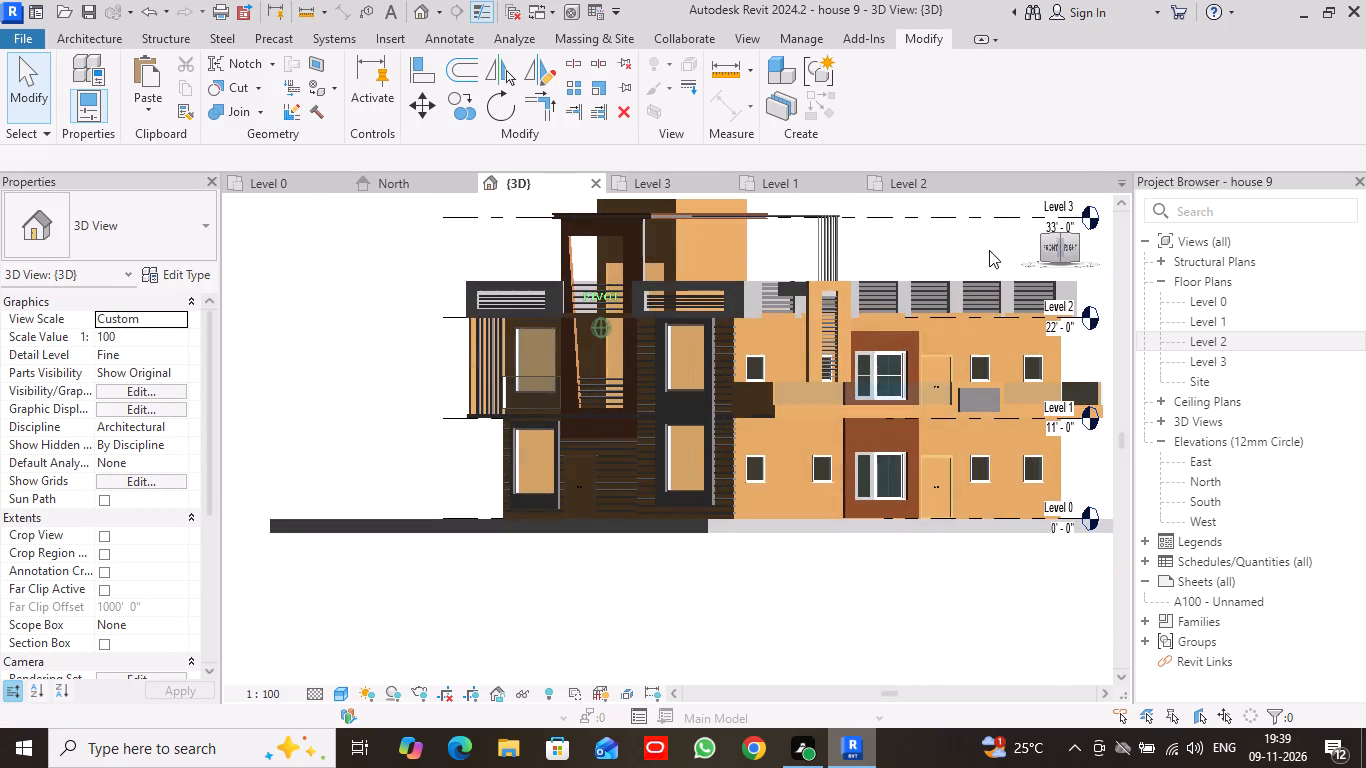
drag(989, 250, 1024, 293)
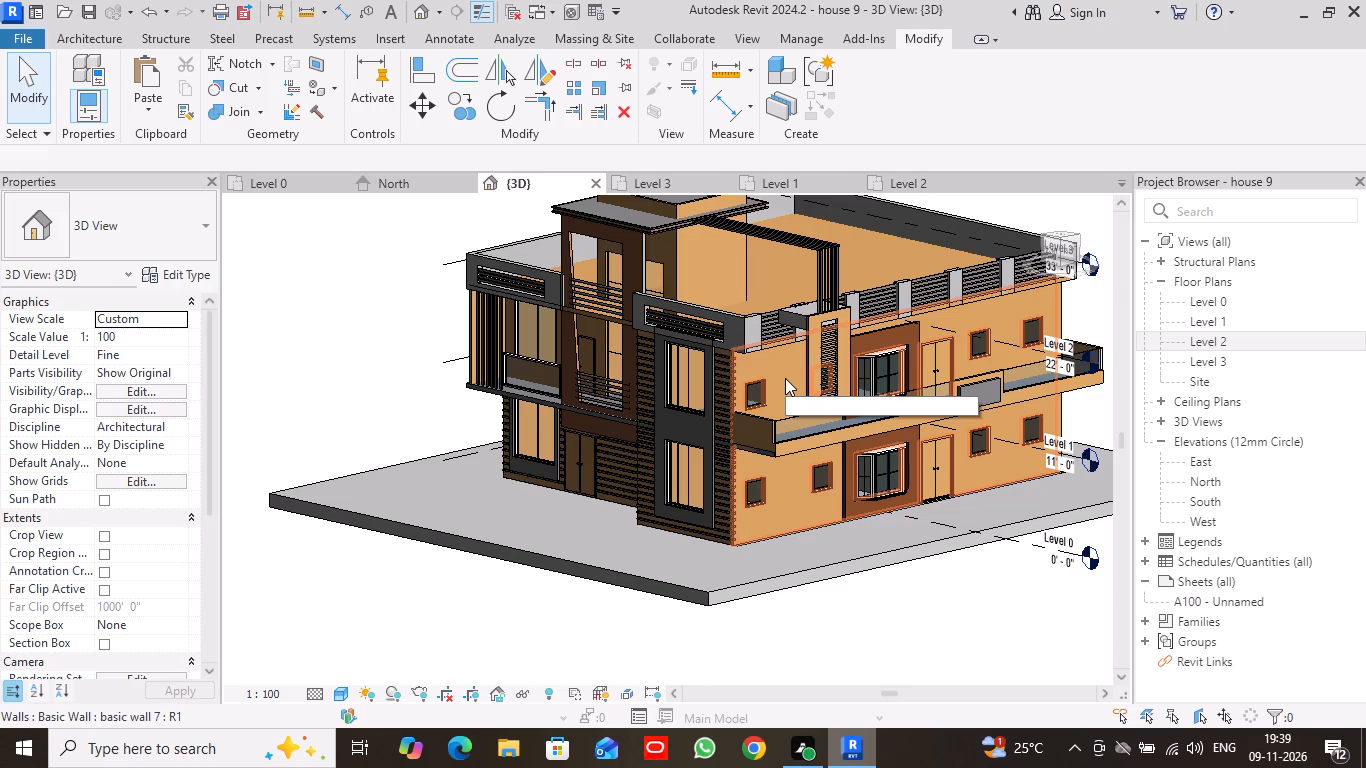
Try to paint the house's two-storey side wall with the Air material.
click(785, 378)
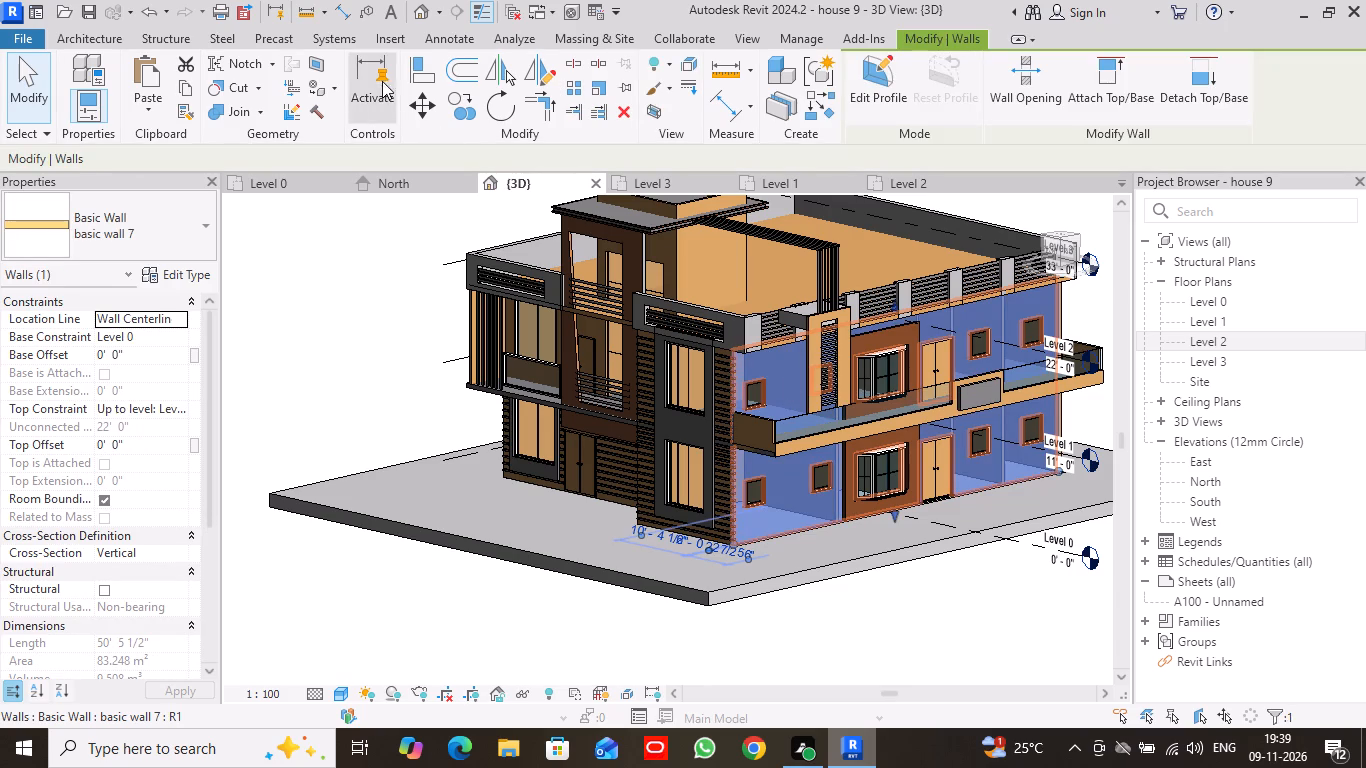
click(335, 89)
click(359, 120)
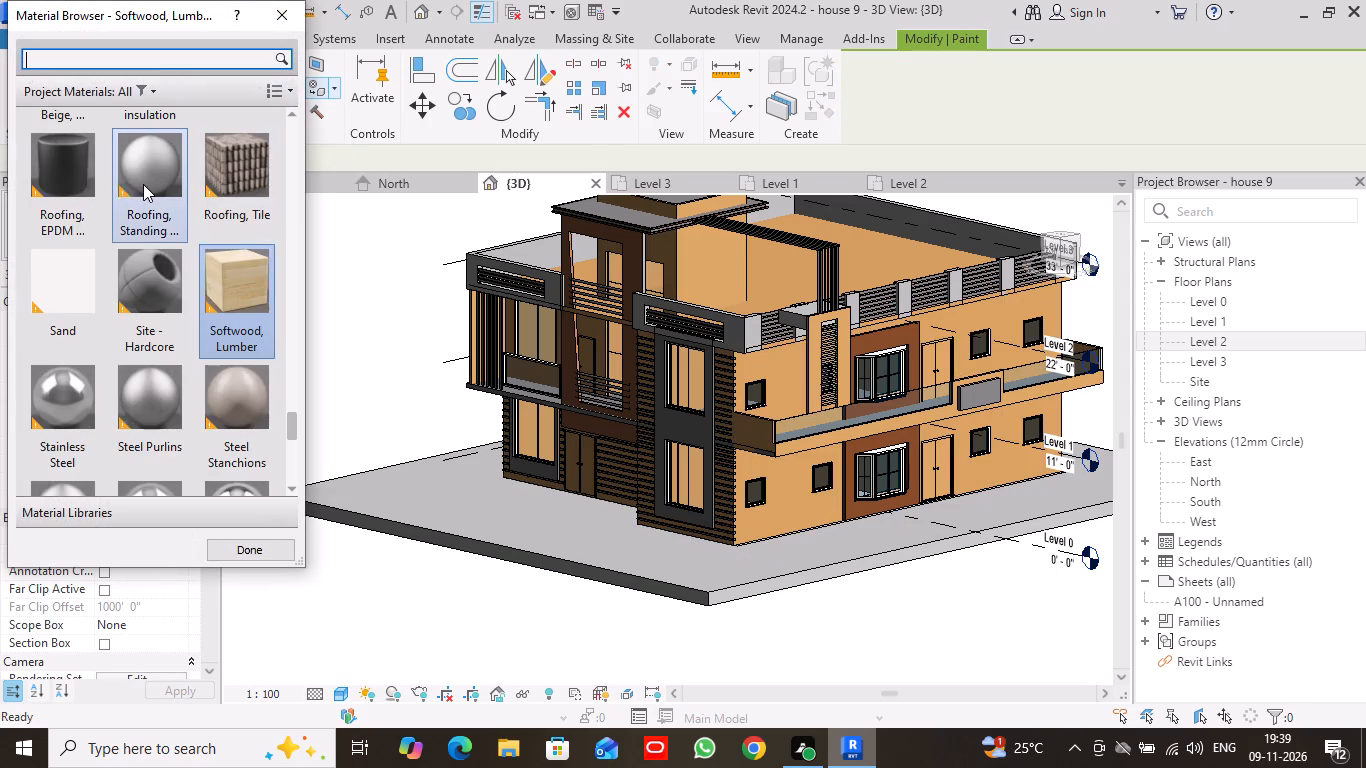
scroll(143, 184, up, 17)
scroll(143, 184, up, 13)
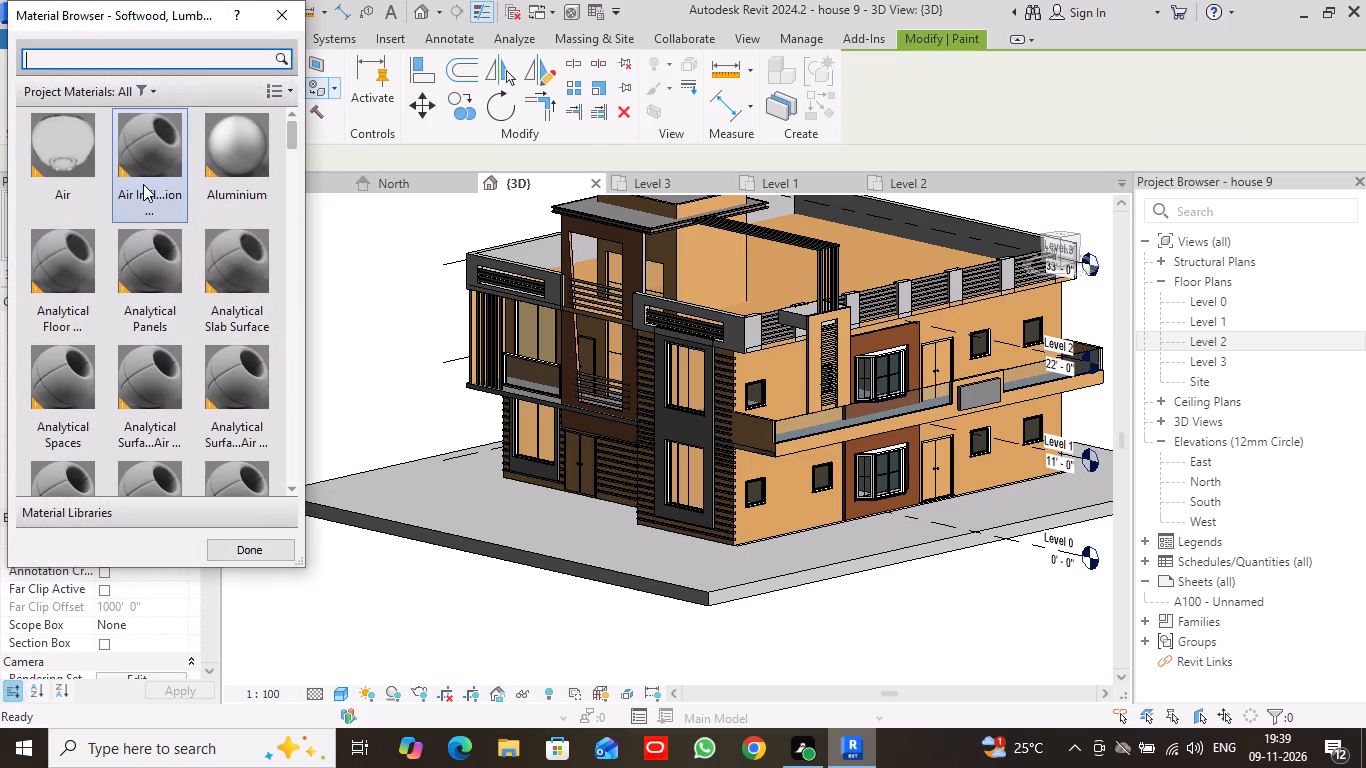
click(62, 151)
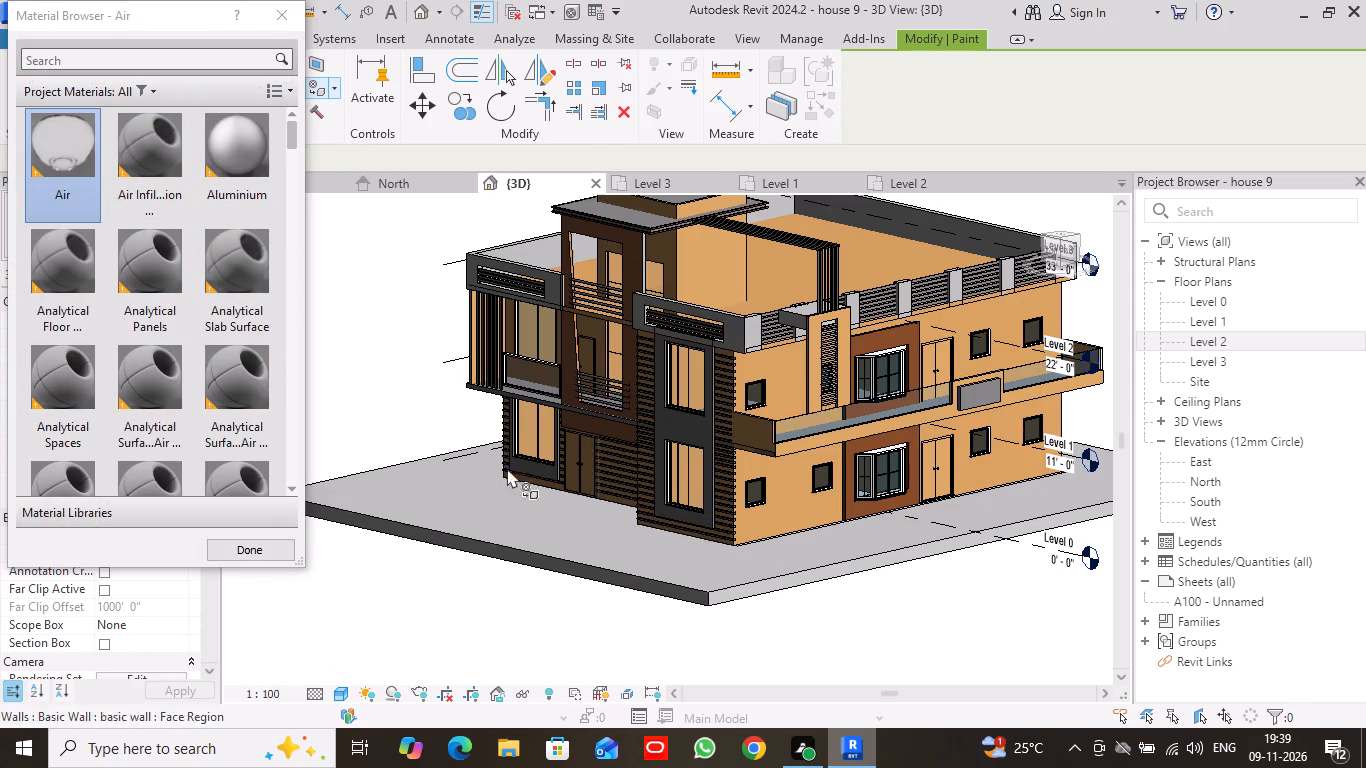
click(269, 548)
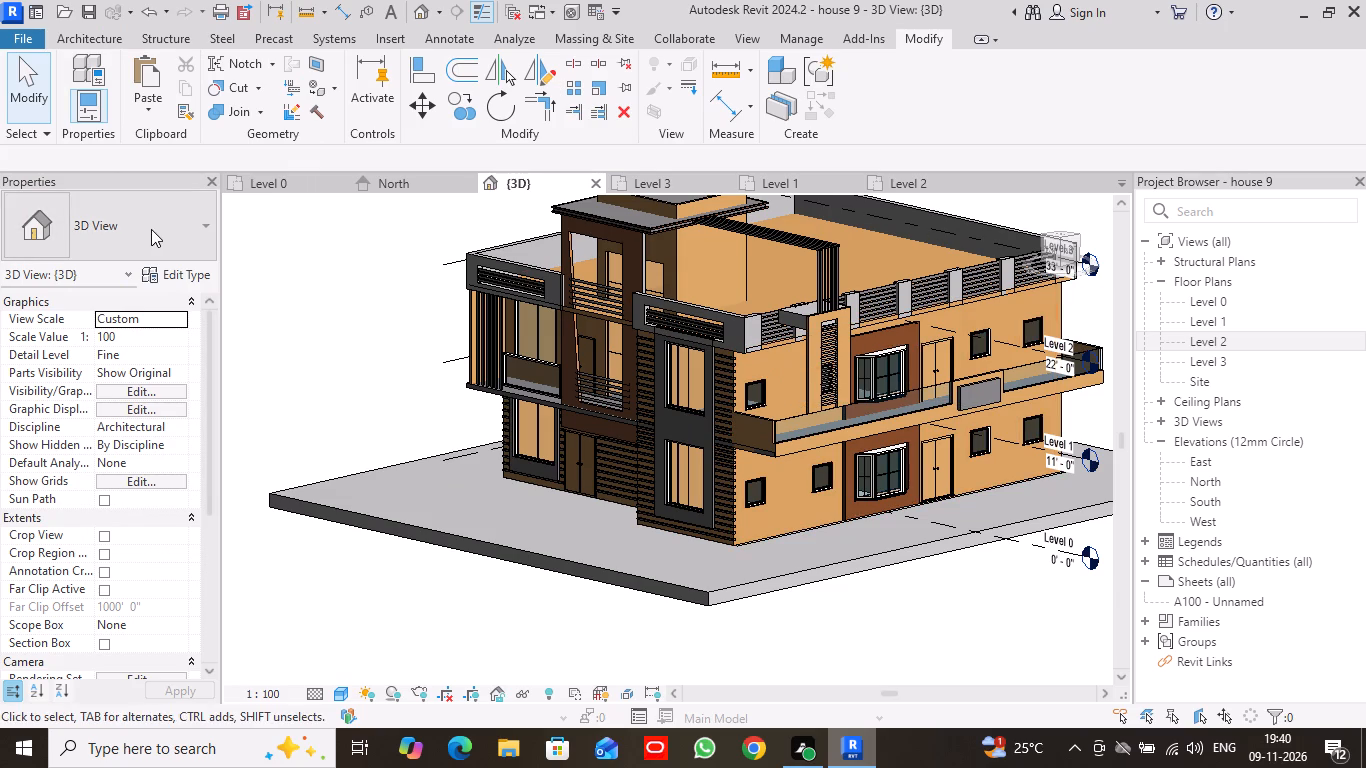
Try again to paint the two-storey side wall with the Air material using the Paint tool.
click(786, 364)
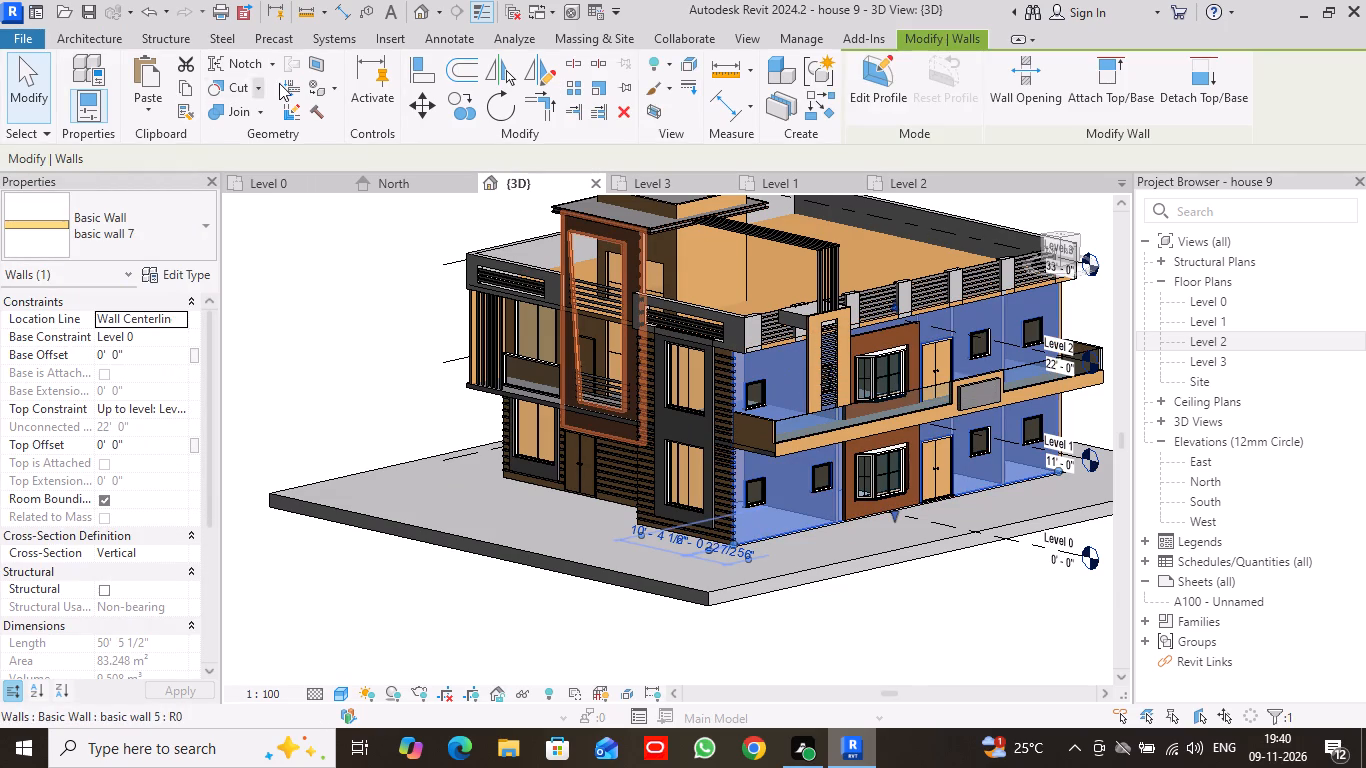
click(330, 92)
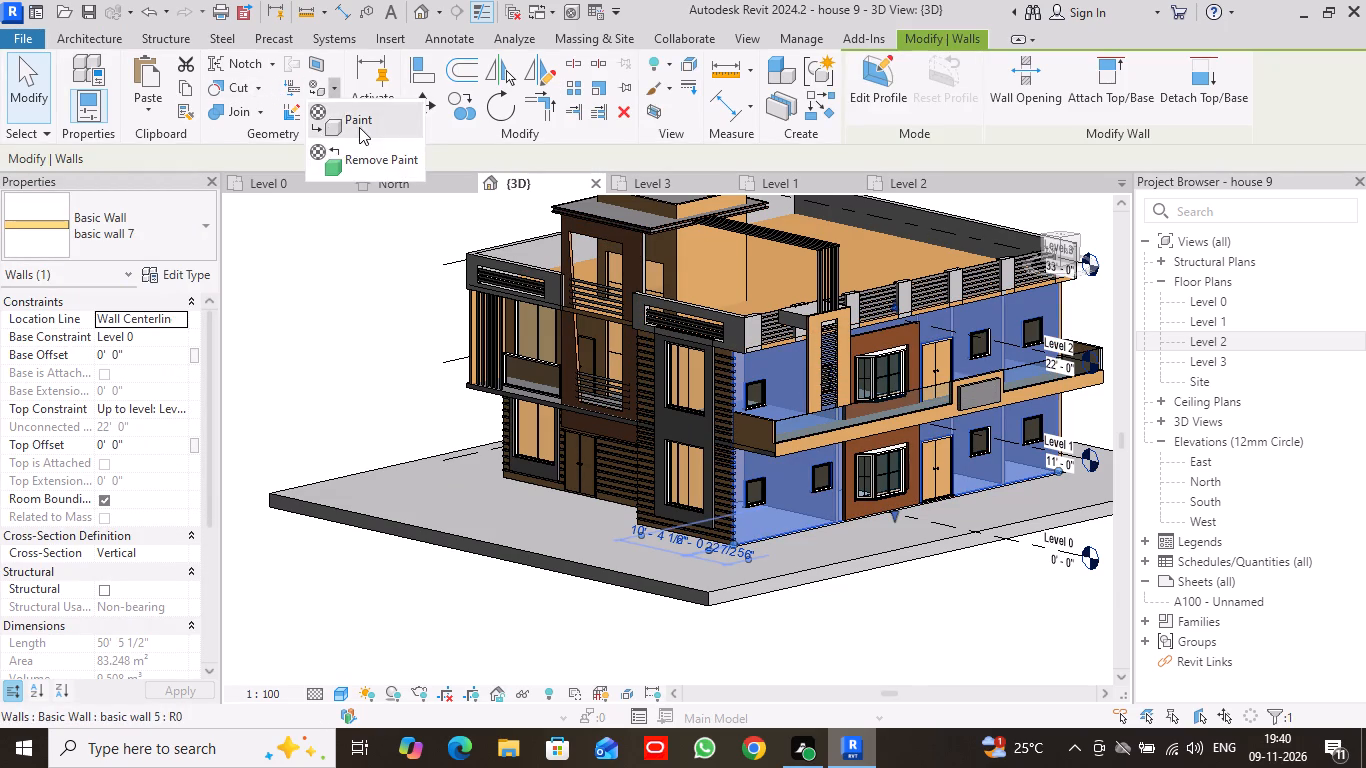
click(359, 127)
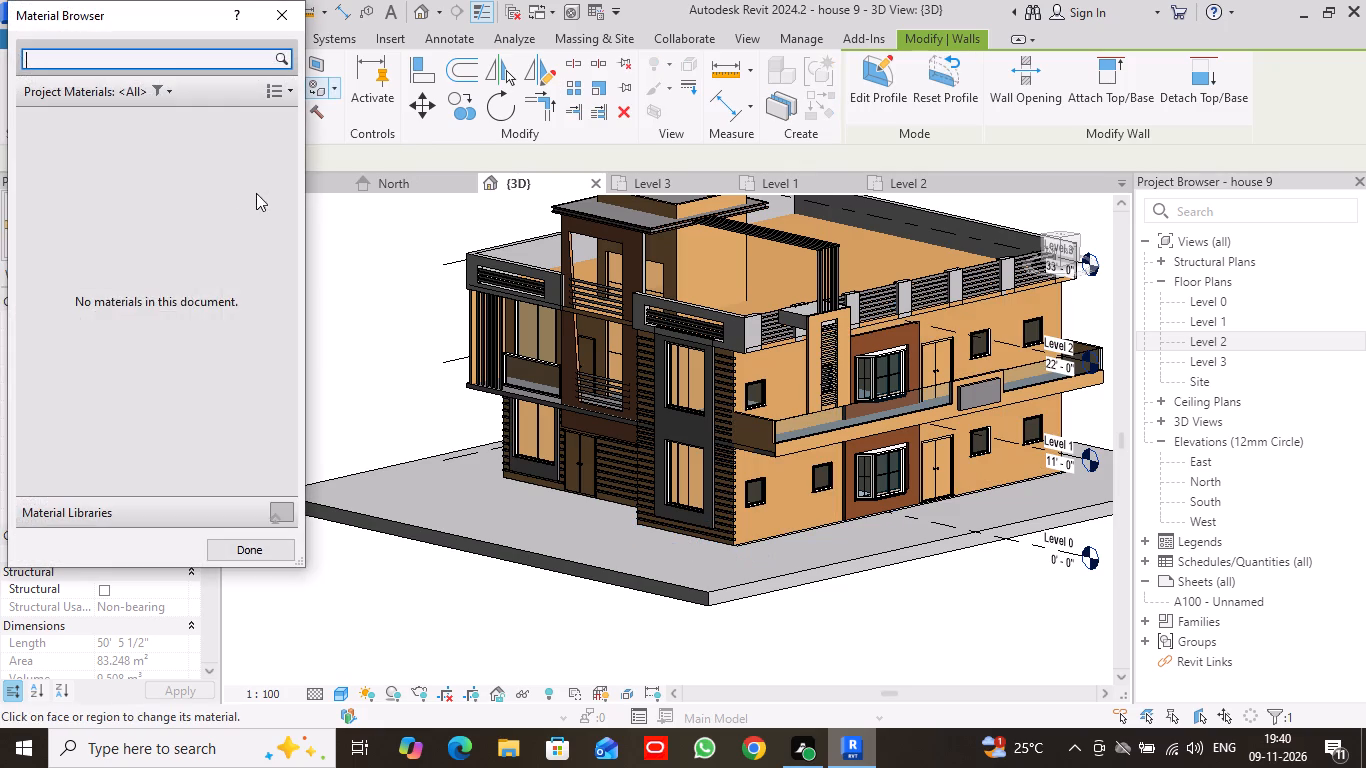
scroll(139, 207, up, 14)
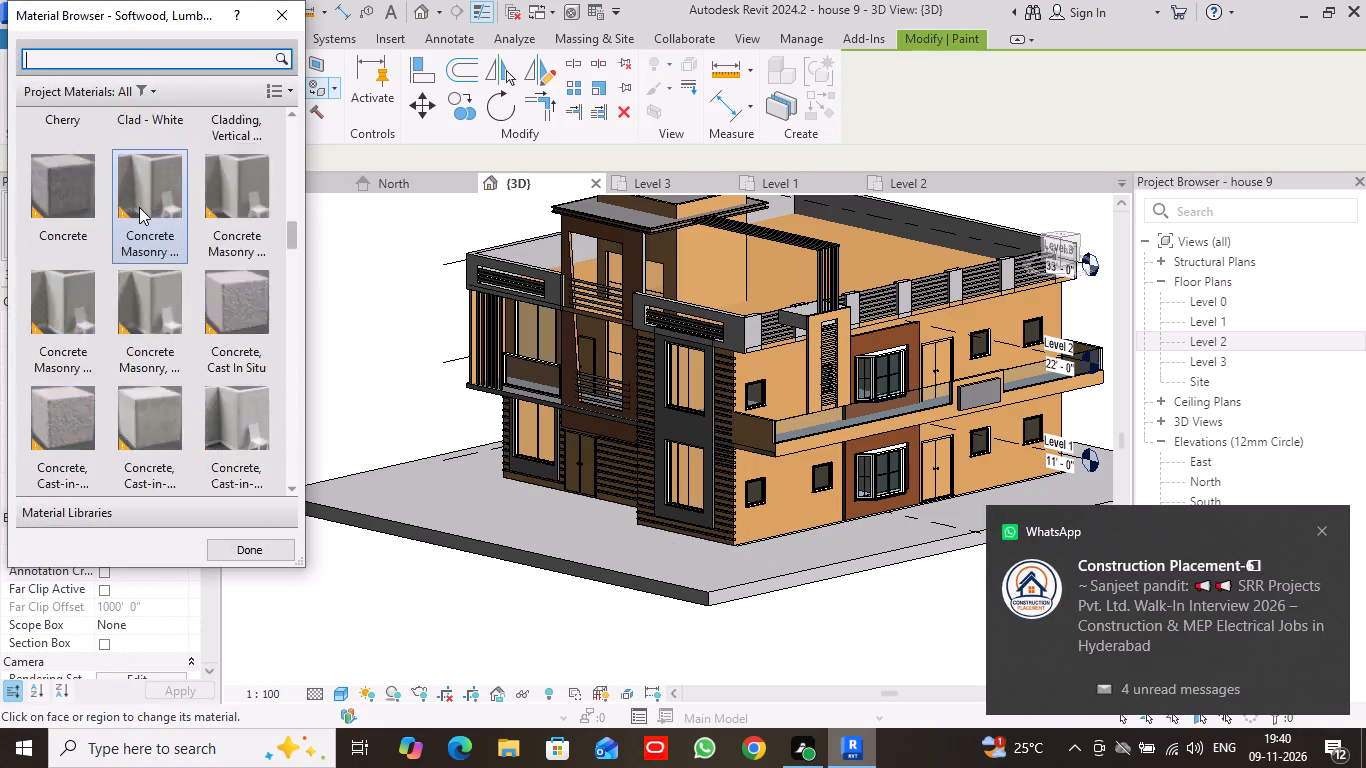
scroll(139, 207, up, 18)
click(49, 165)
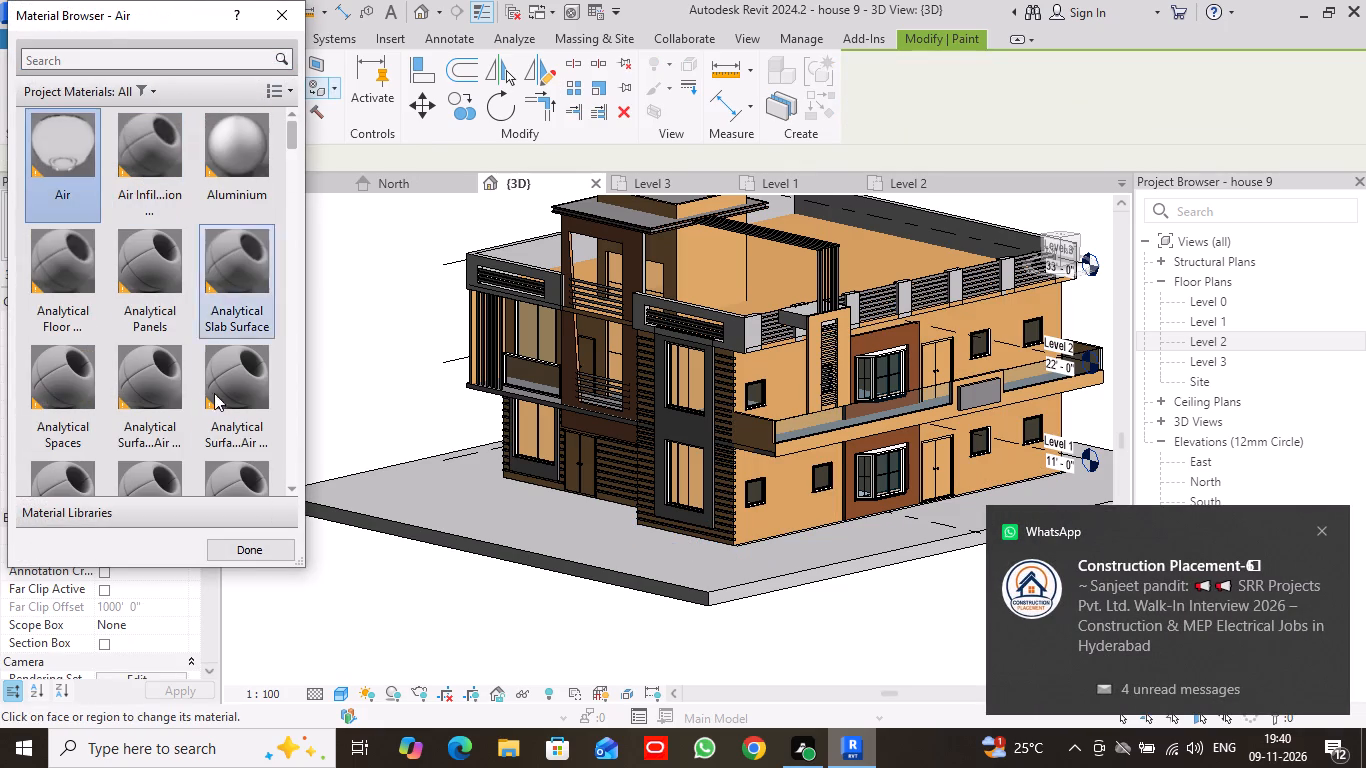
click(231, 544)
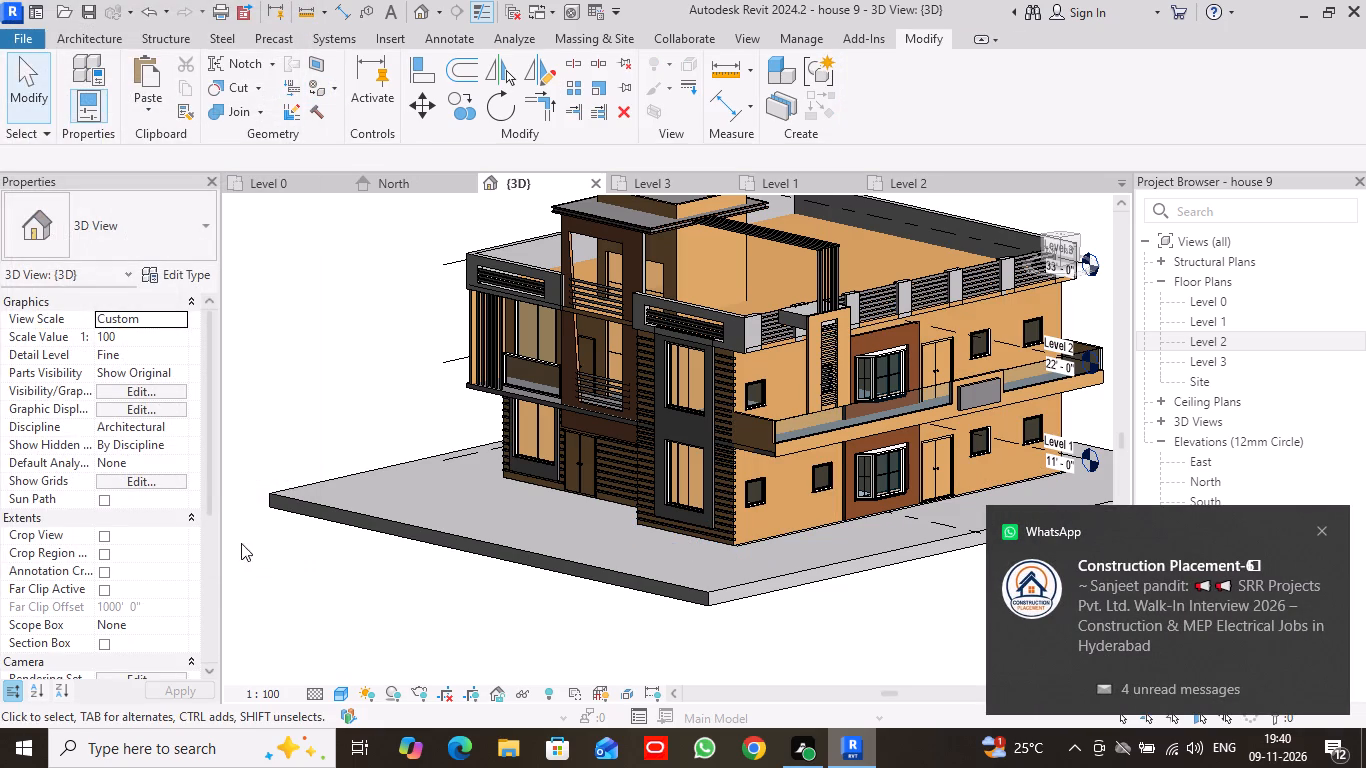
Select the two-storey side wall that has the balcony.
click(786, 376)
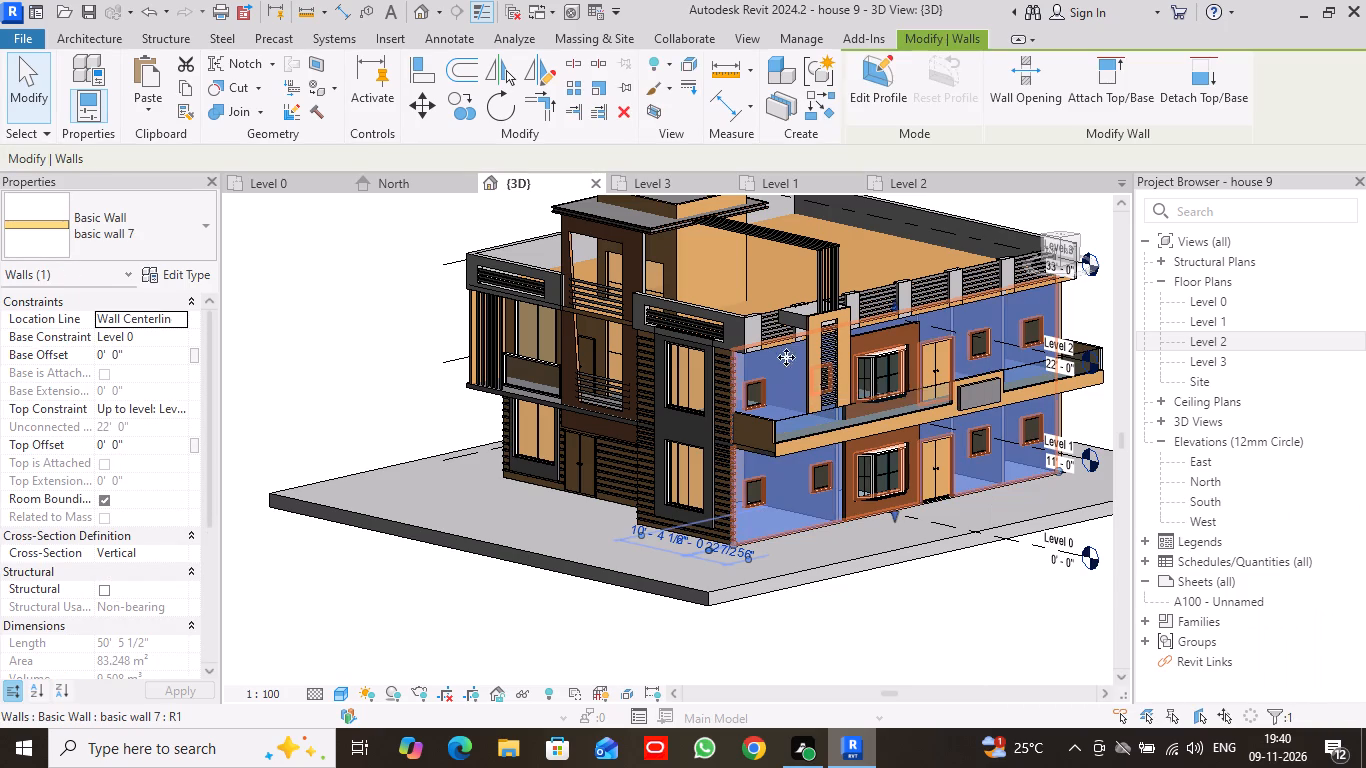
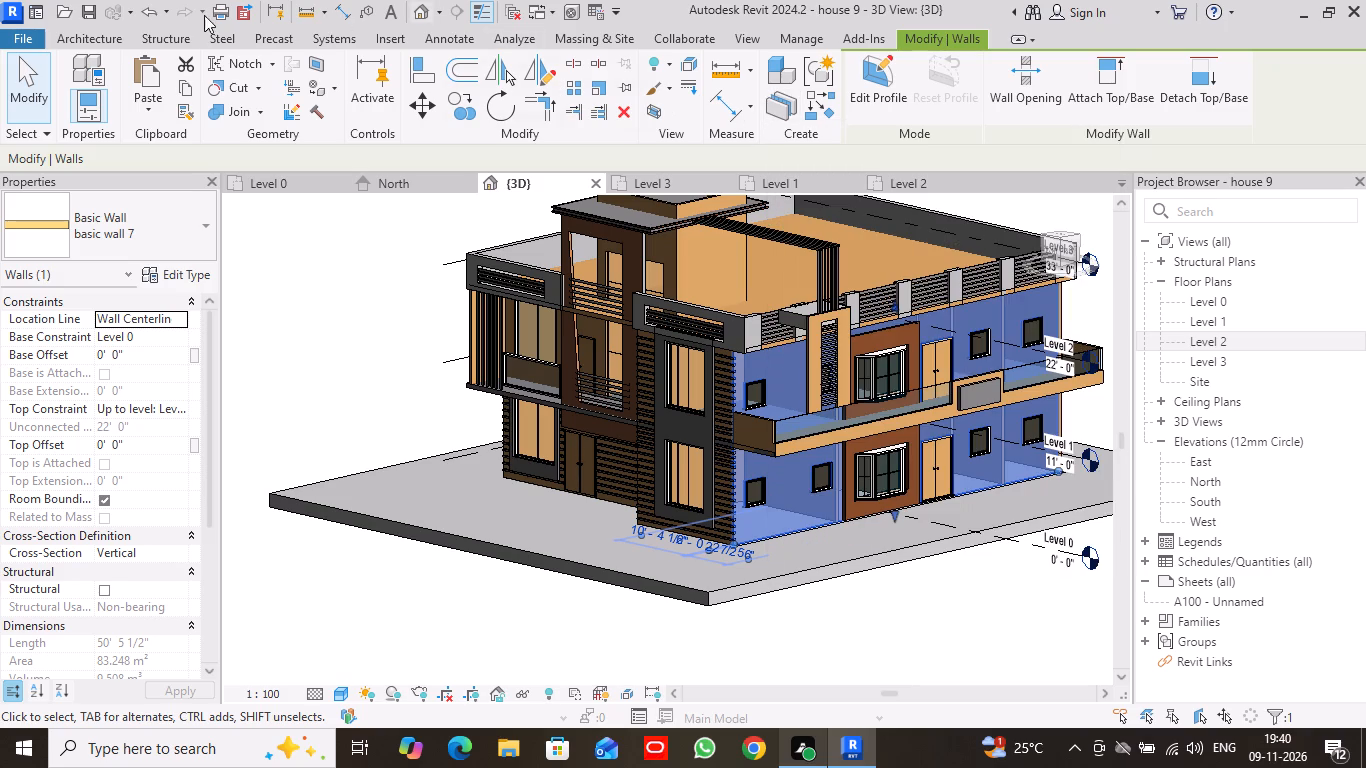
Duplicate the wall type of the two-storey side wall with the balcony, keeping the suggested name.
click(21, 111)
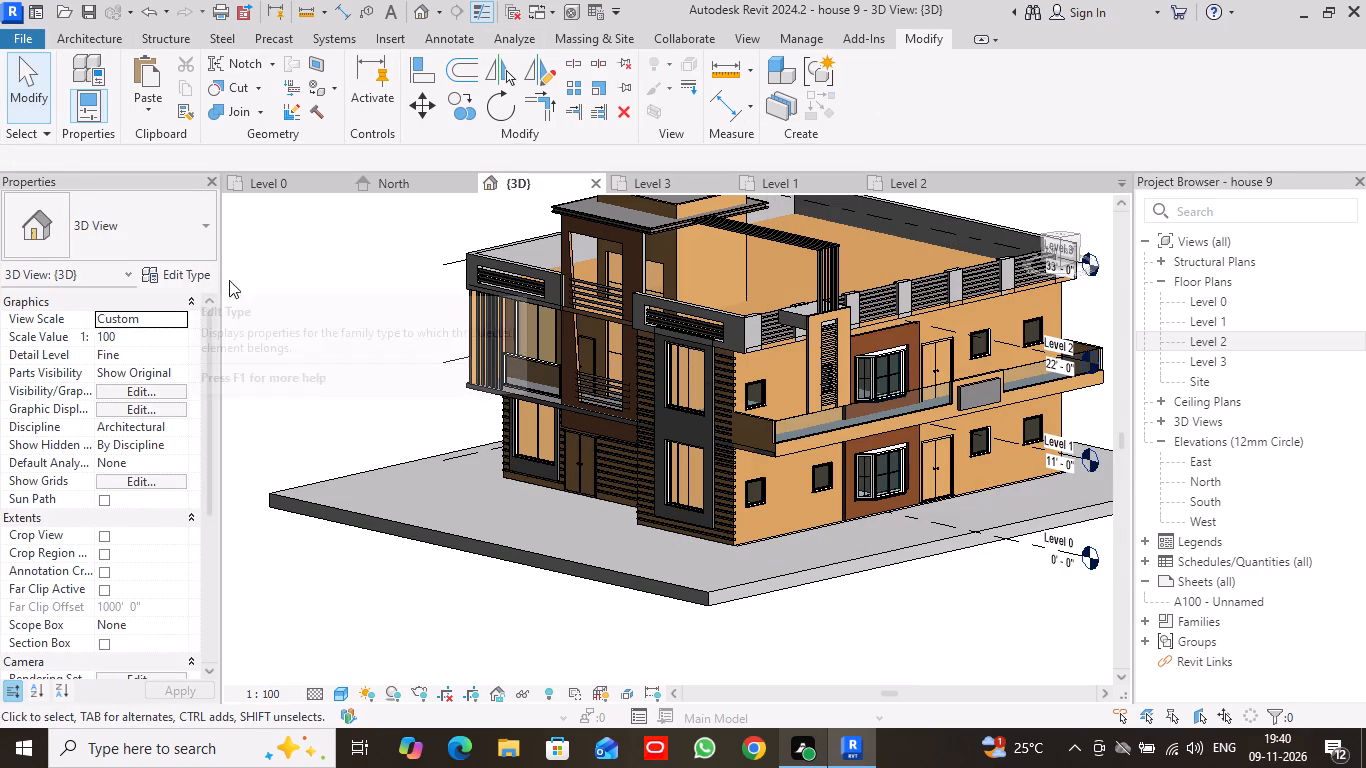
click(791, 378)
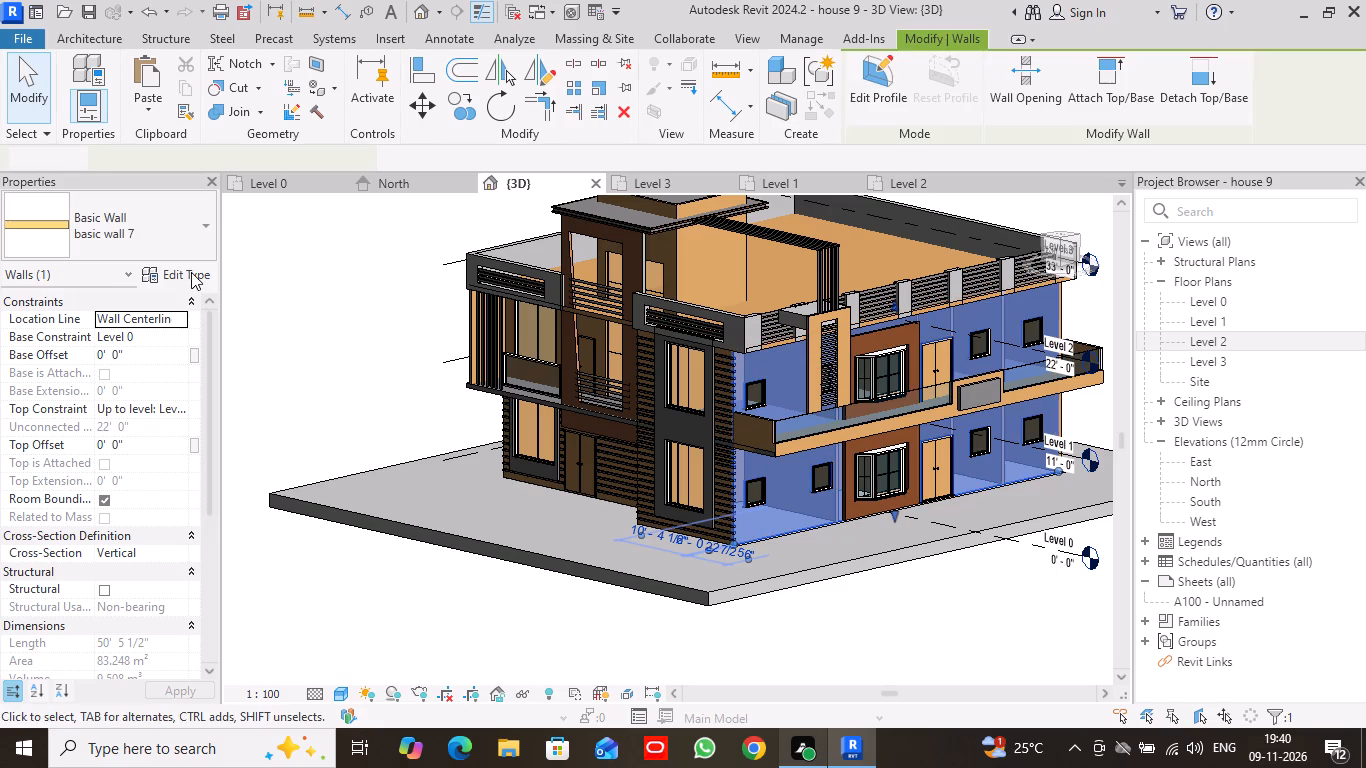
click(191, 272)
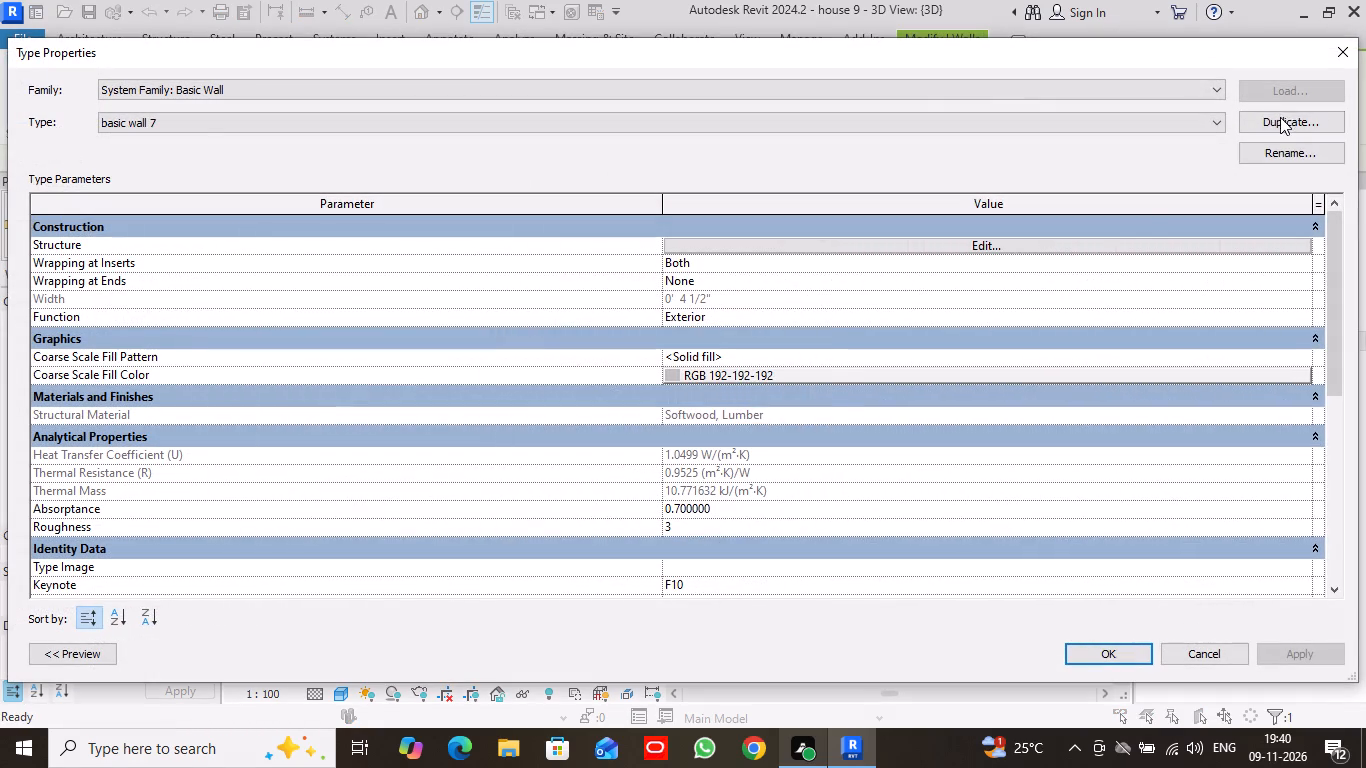
click(1280, 117)
click(693, 409)
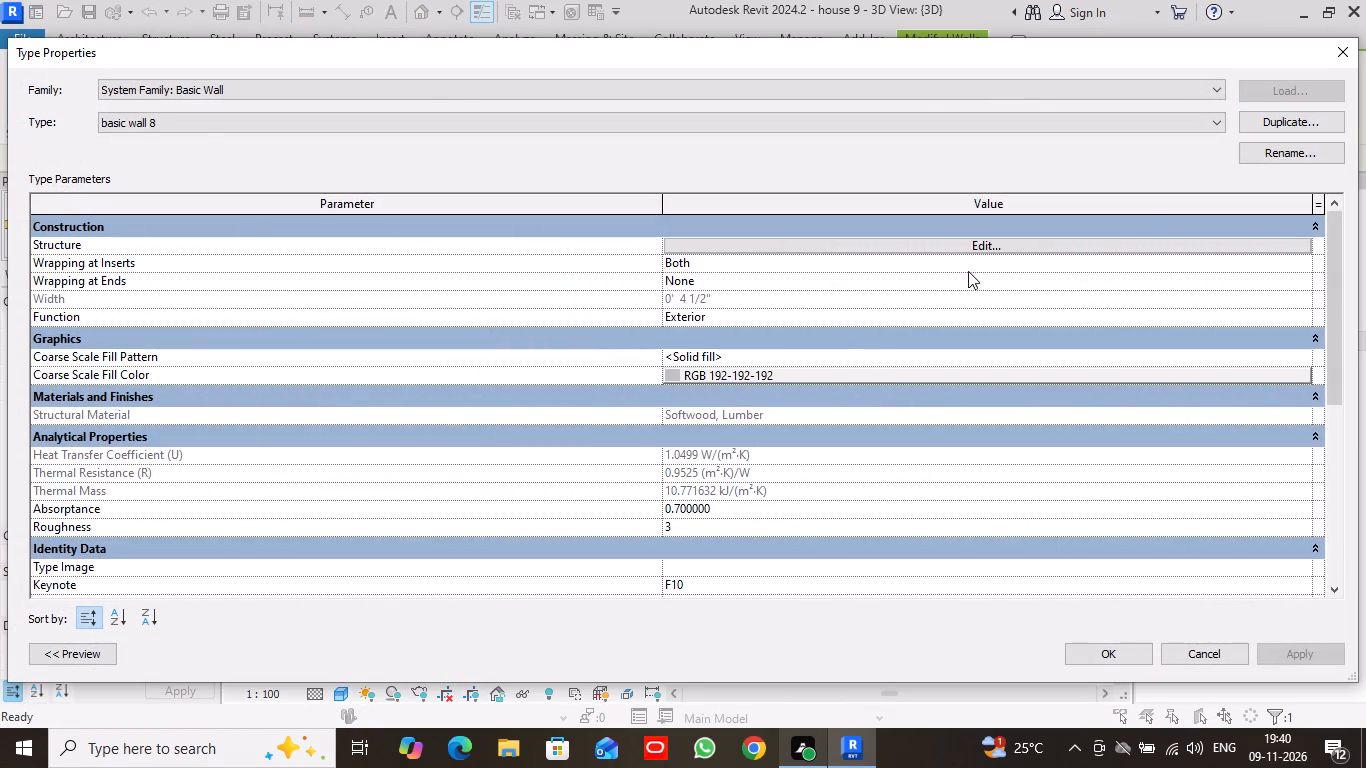
Set the structure layer material of the side wall's new type to Air.
click(991, 244)
click(581, 238)
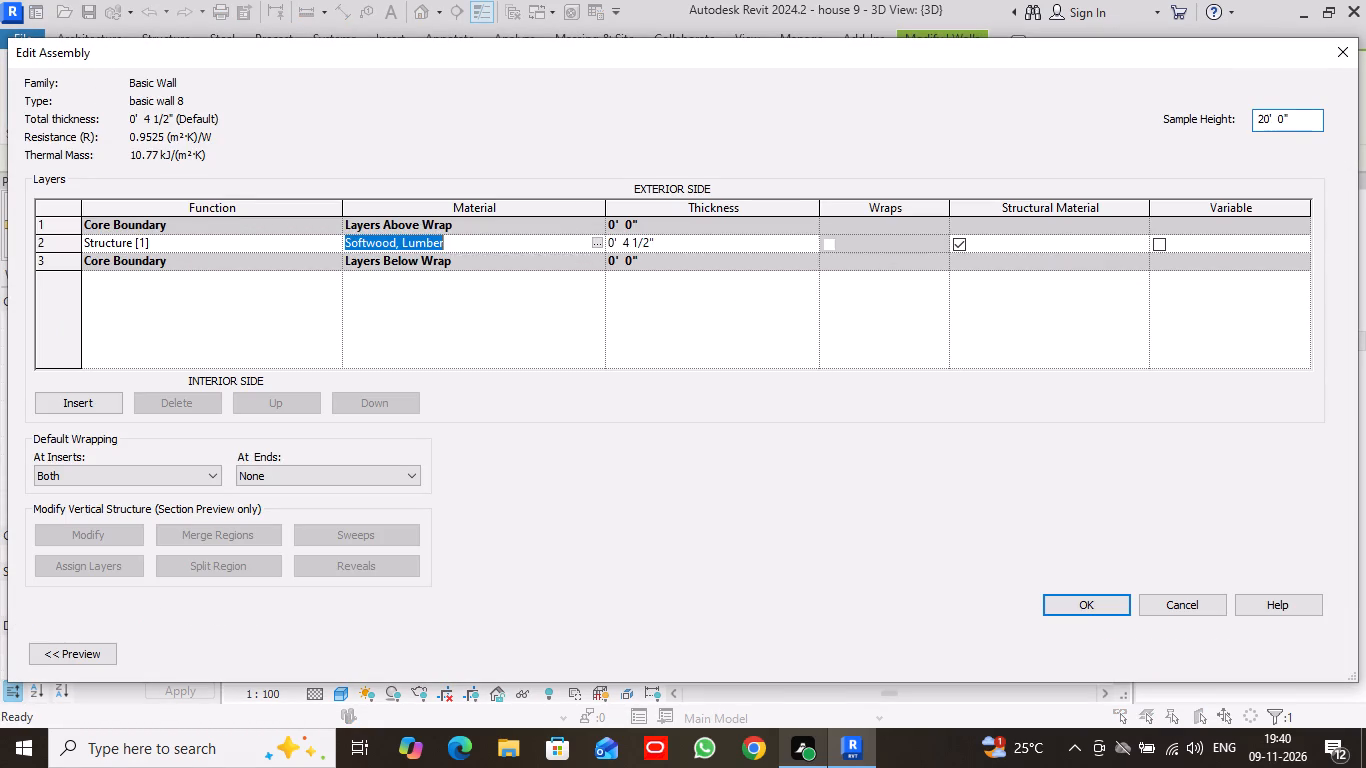
click(596, 245)
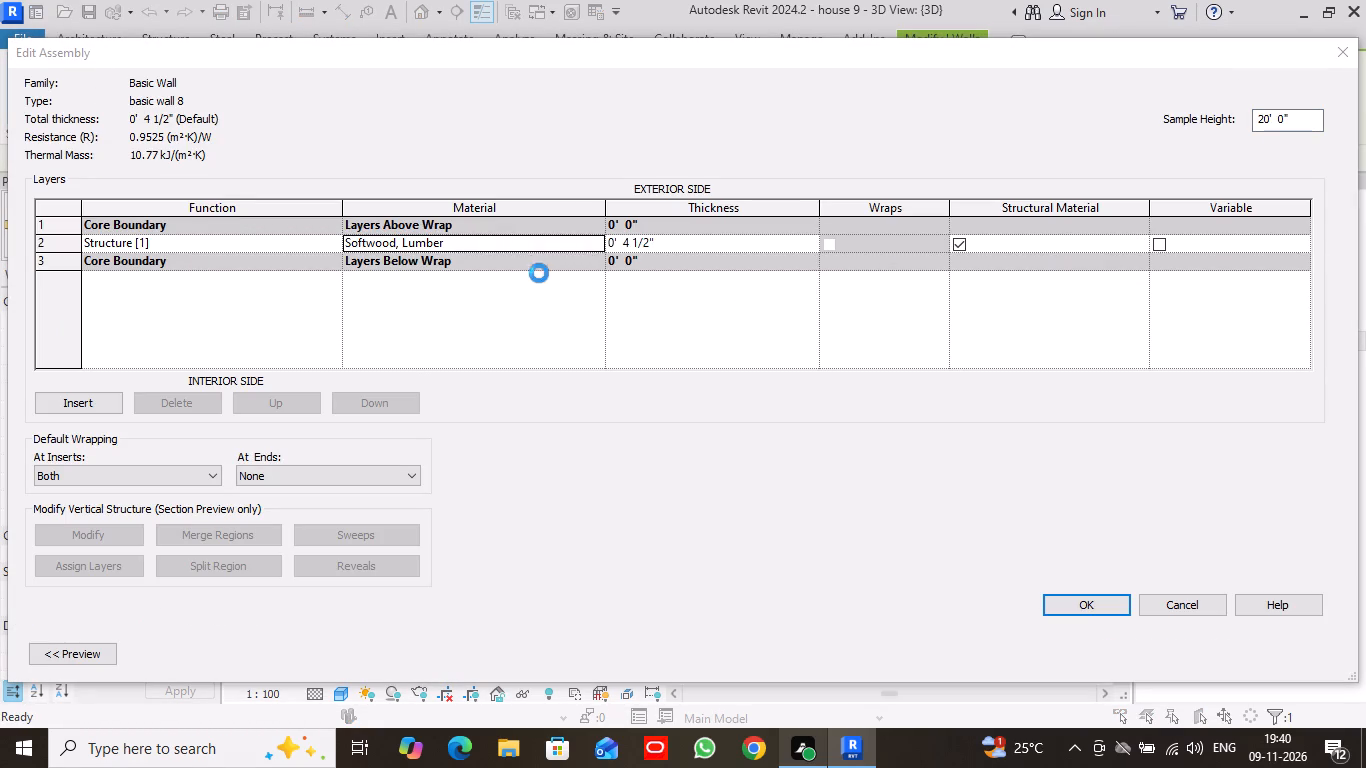
scroll(474, 285, up, 15)
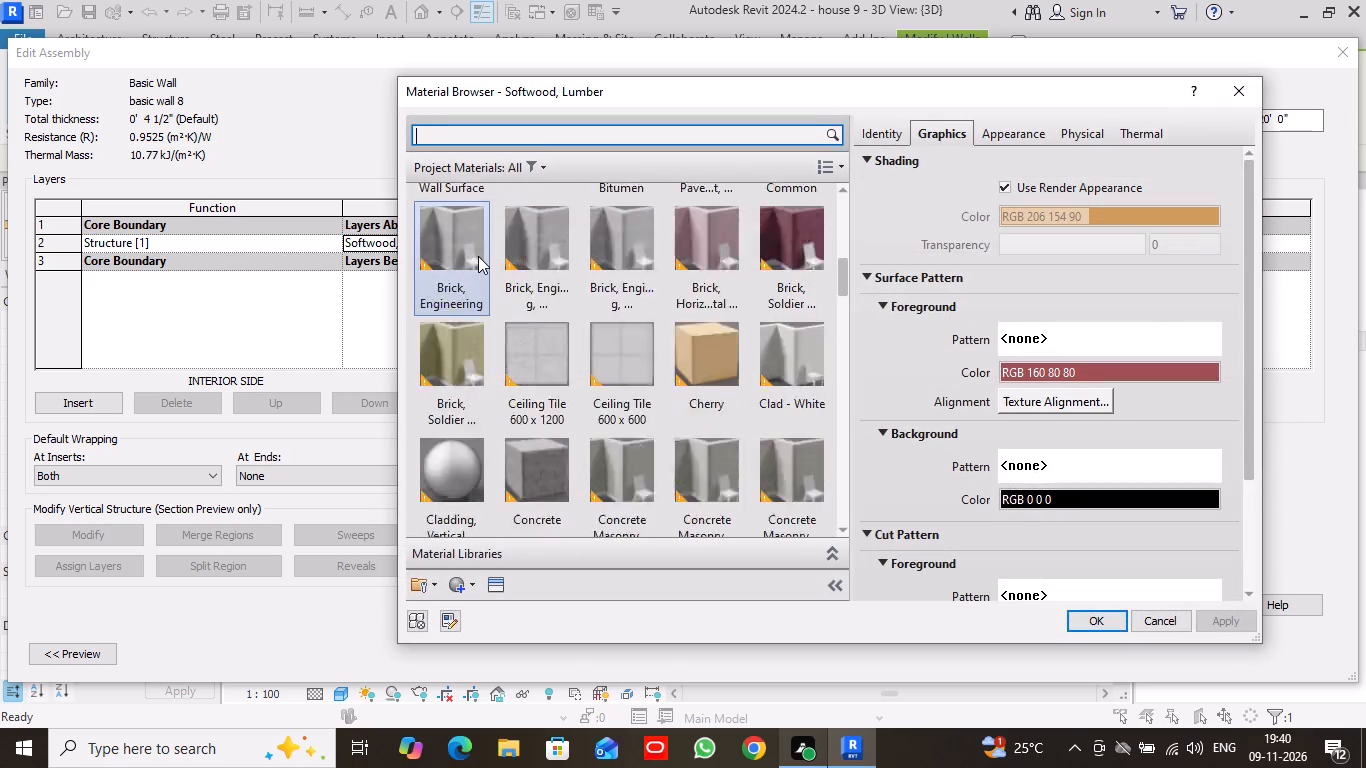
scroll(478, 256, up, 7)
click(465, 246)
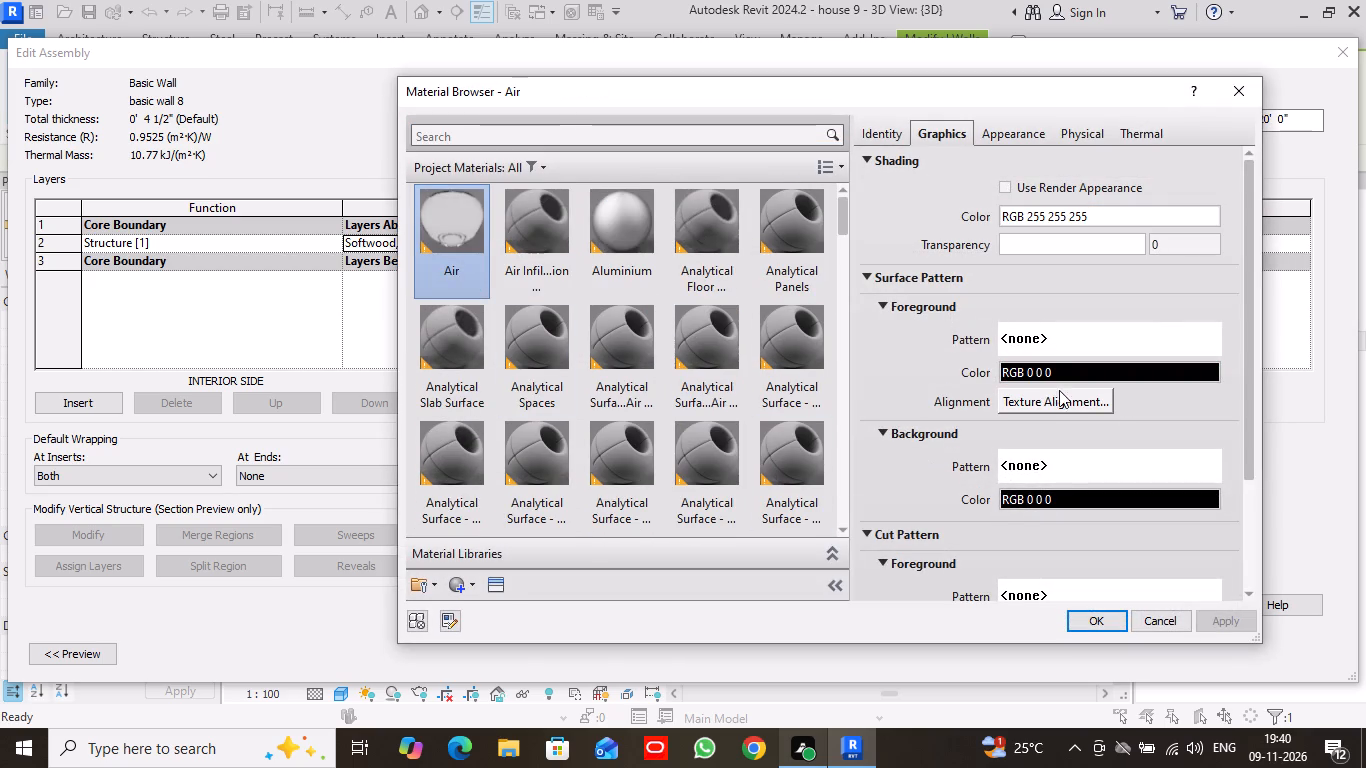
click(1085, 623)
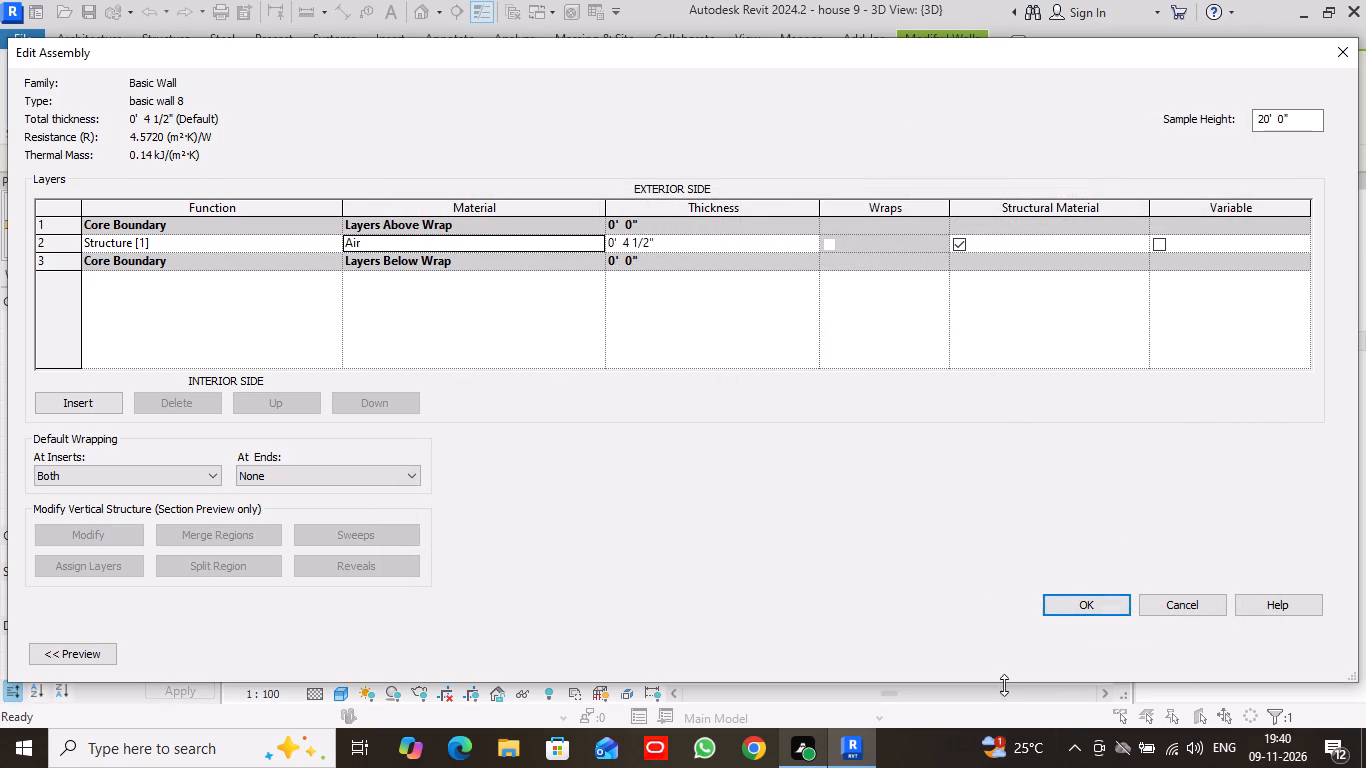
click(1072, 611)
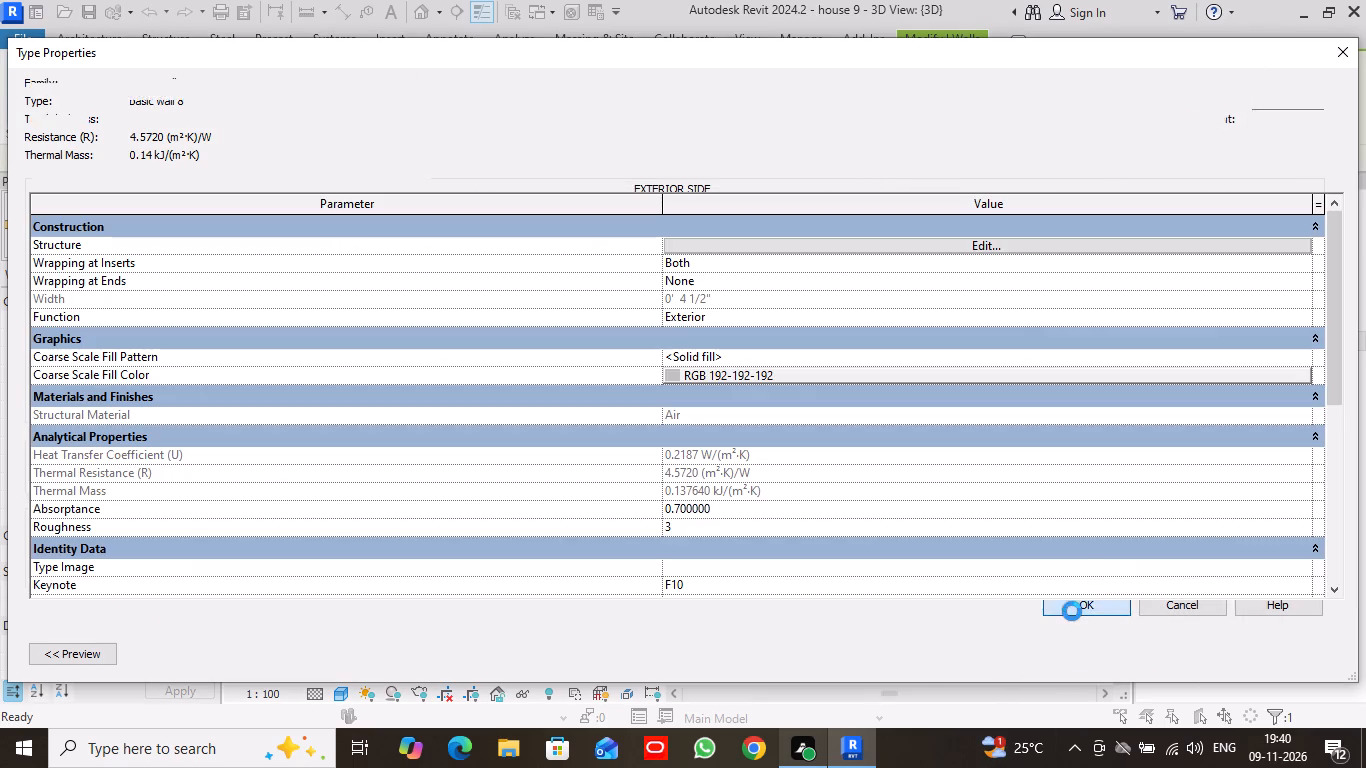
click(1090, 644)
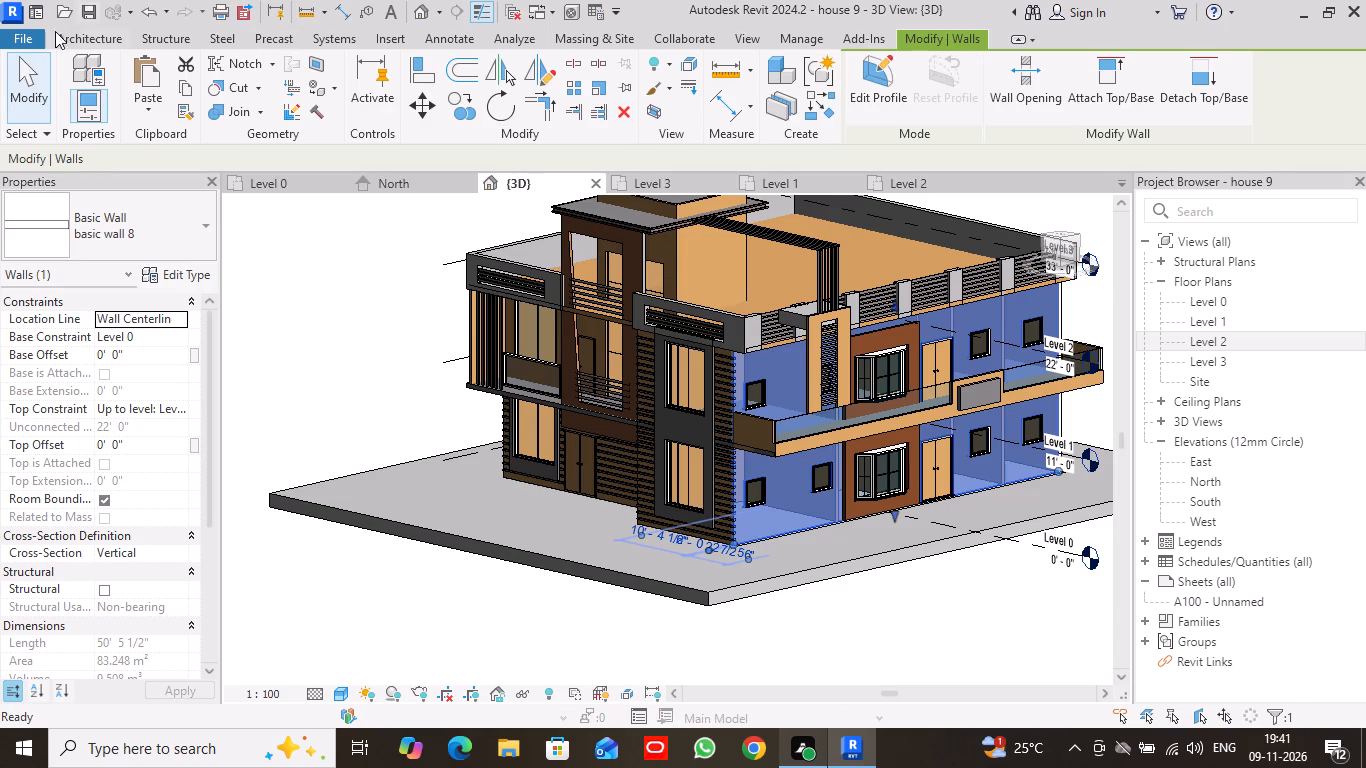
click(28, 88)
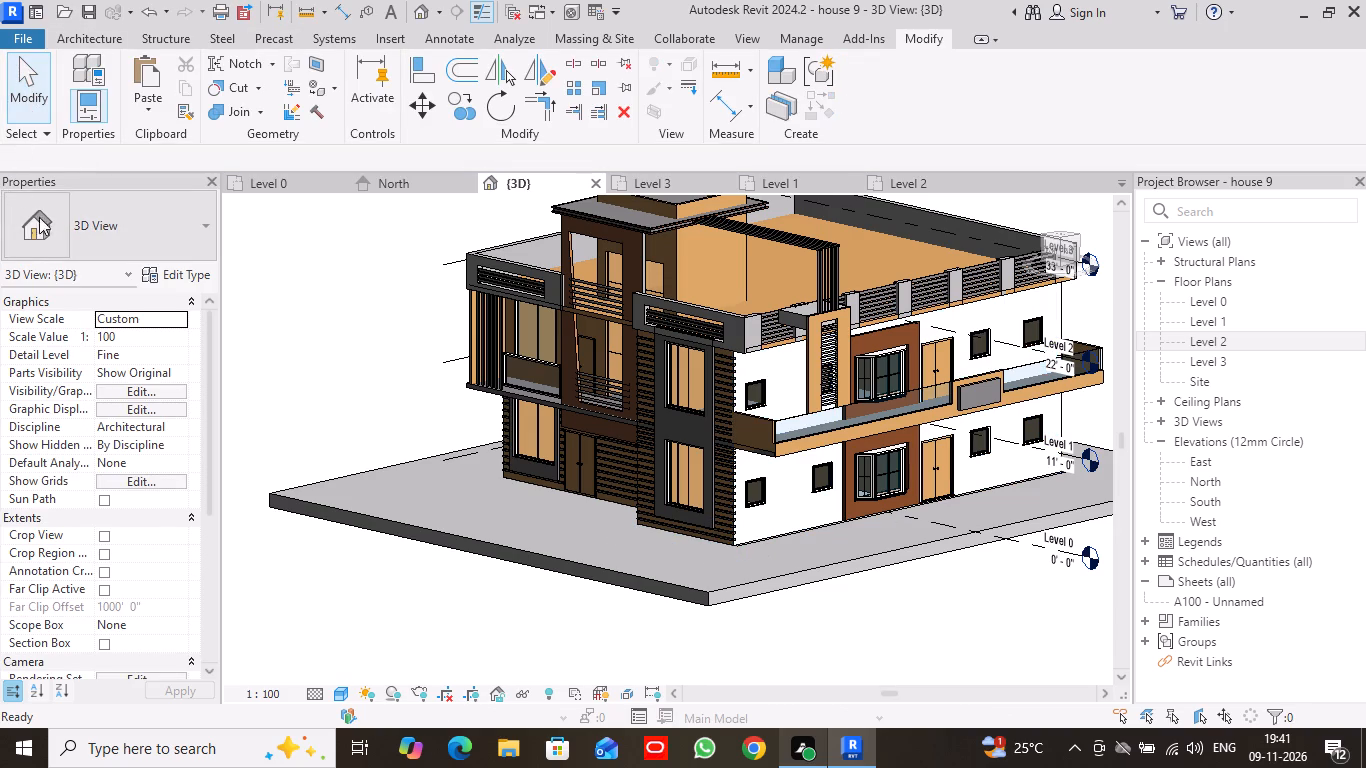
Duplicate the type of the Level 2 roof soffit, keeping the suggested name.
click(789, 277)
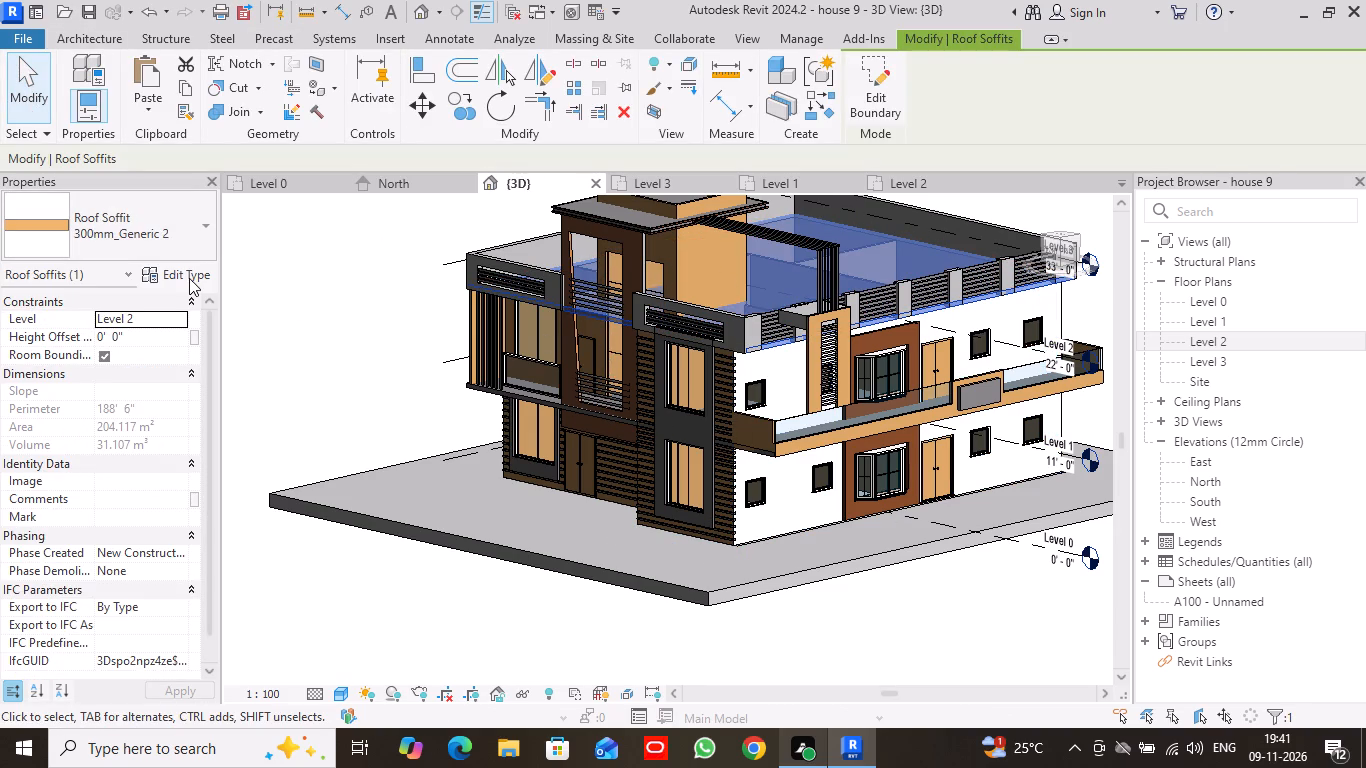
click(189, 277)
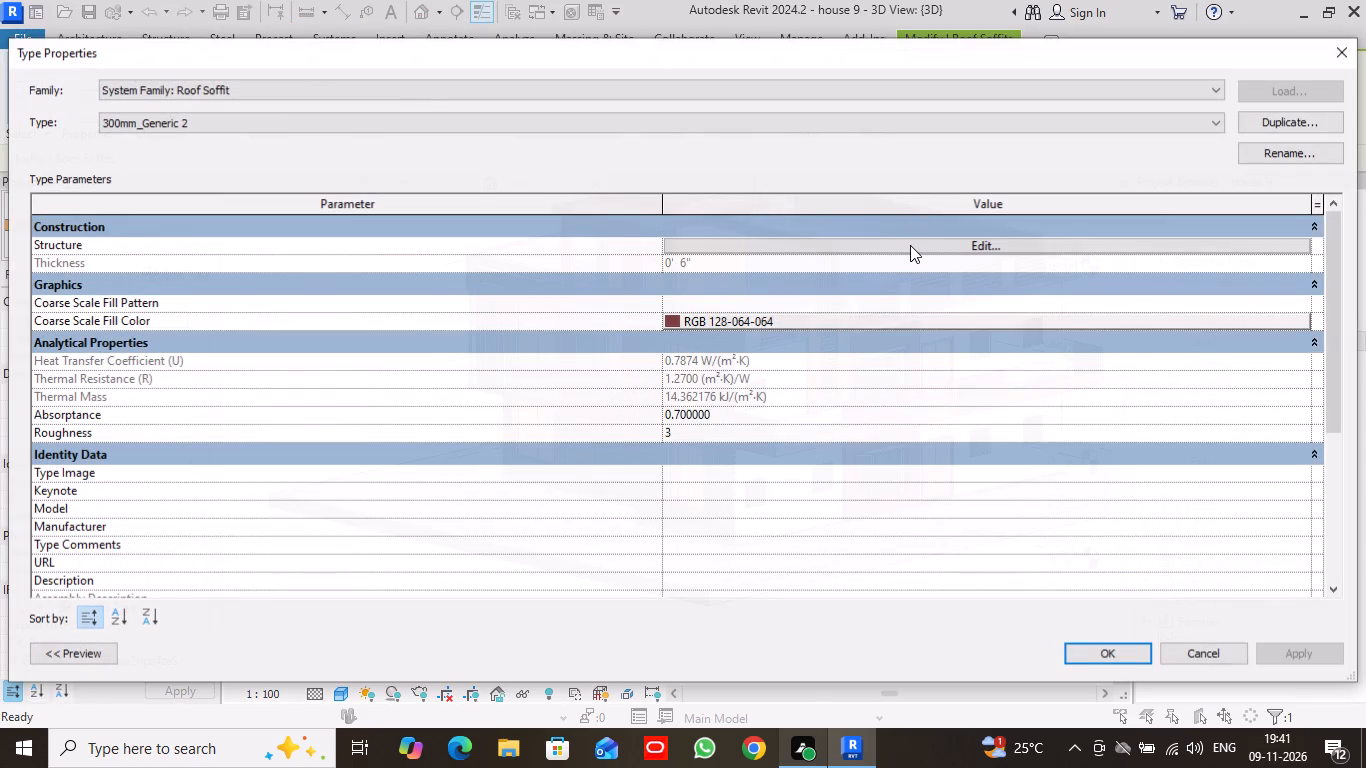
click(910, 245)
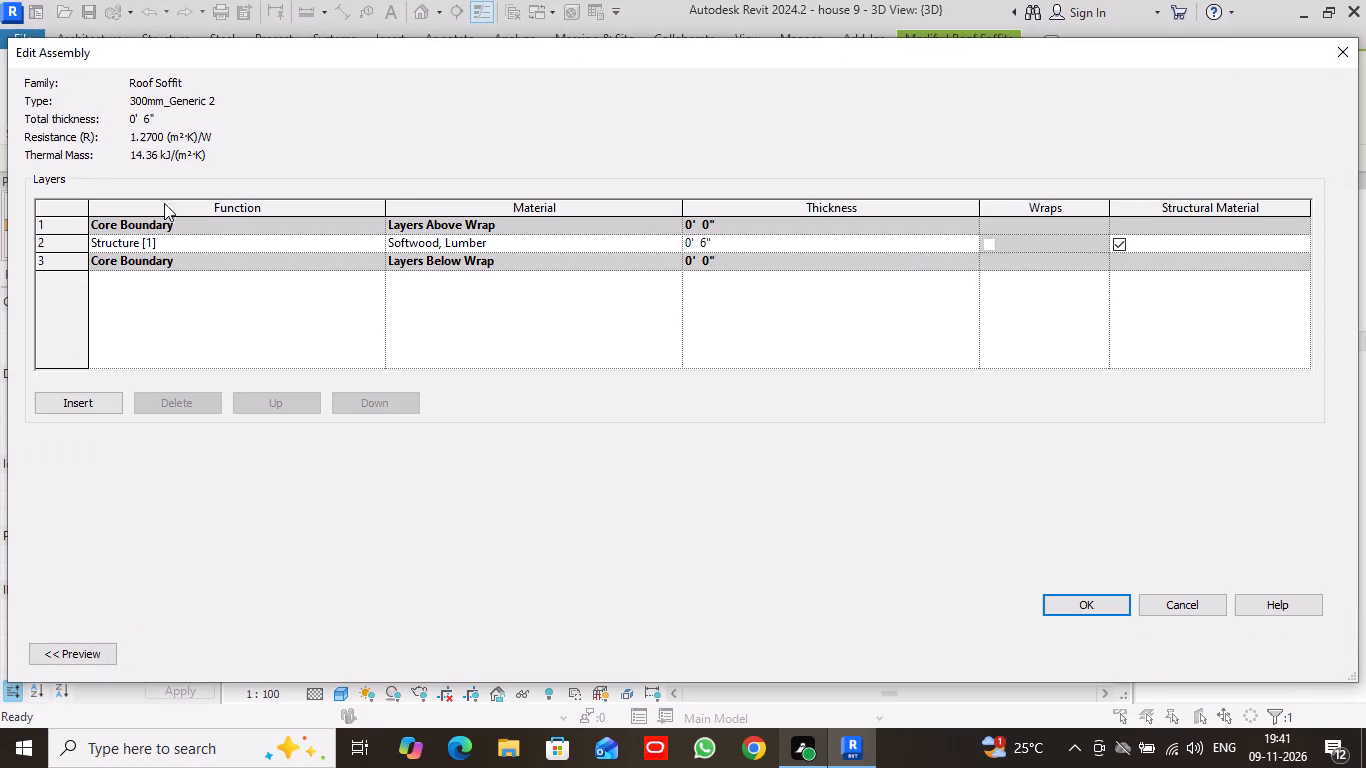
click(1180, 606)
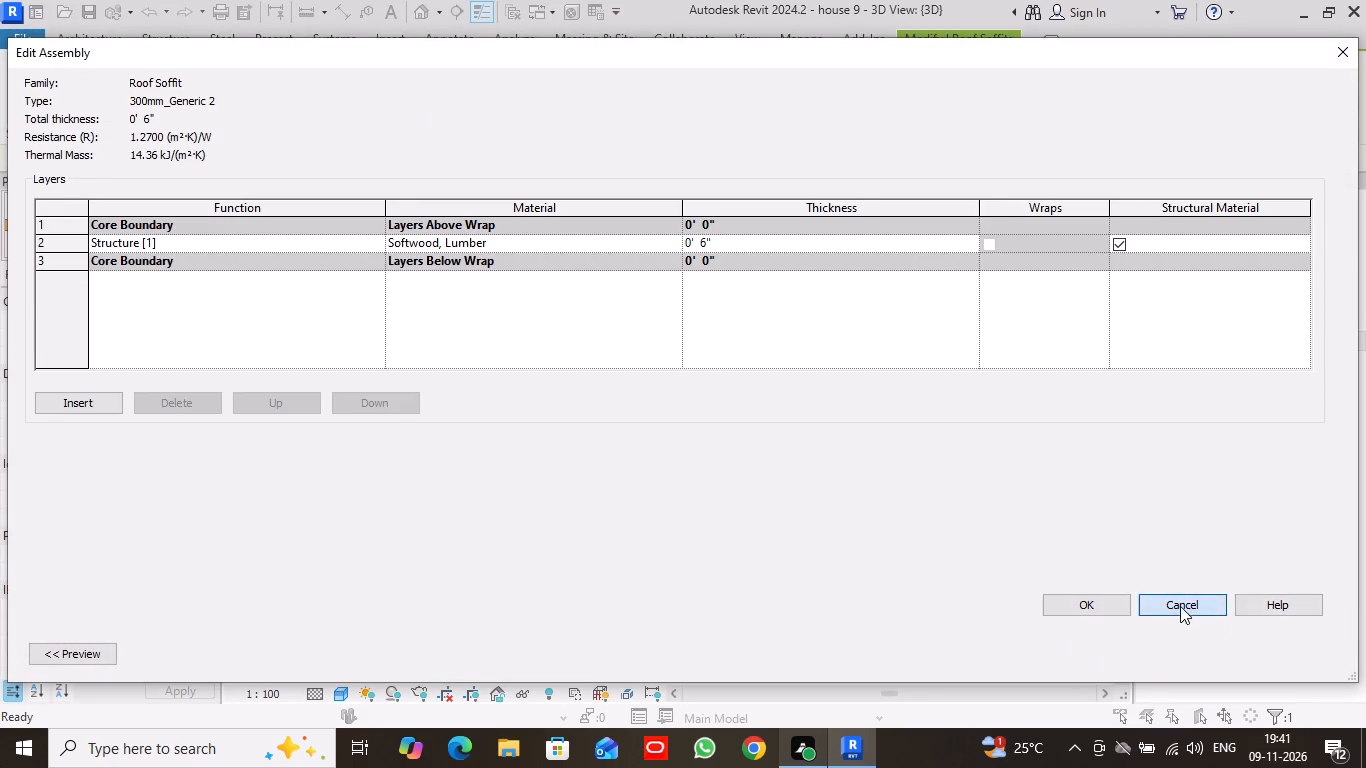
click(1258, 121)
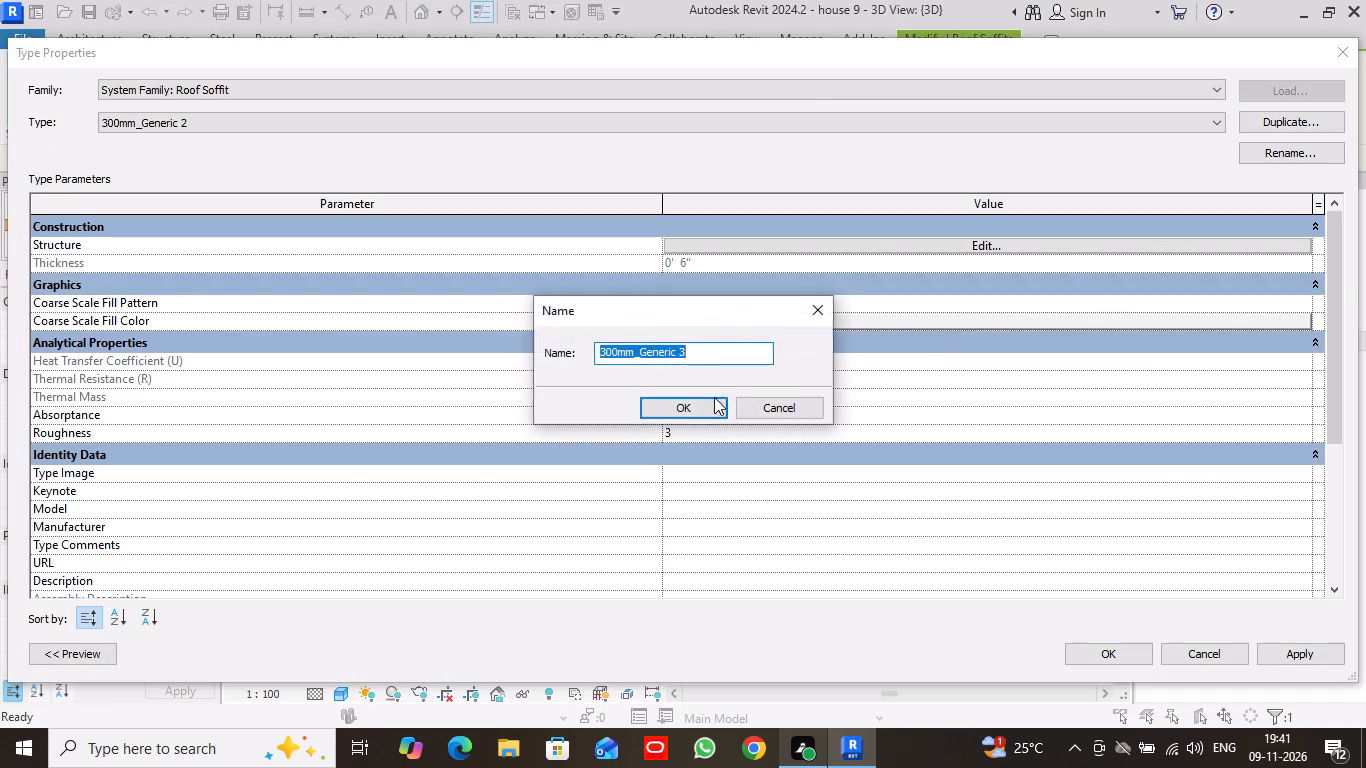
click(677, 414)
Set the structure layer material of the roof soffit's new type to Air.
click(952, 245)
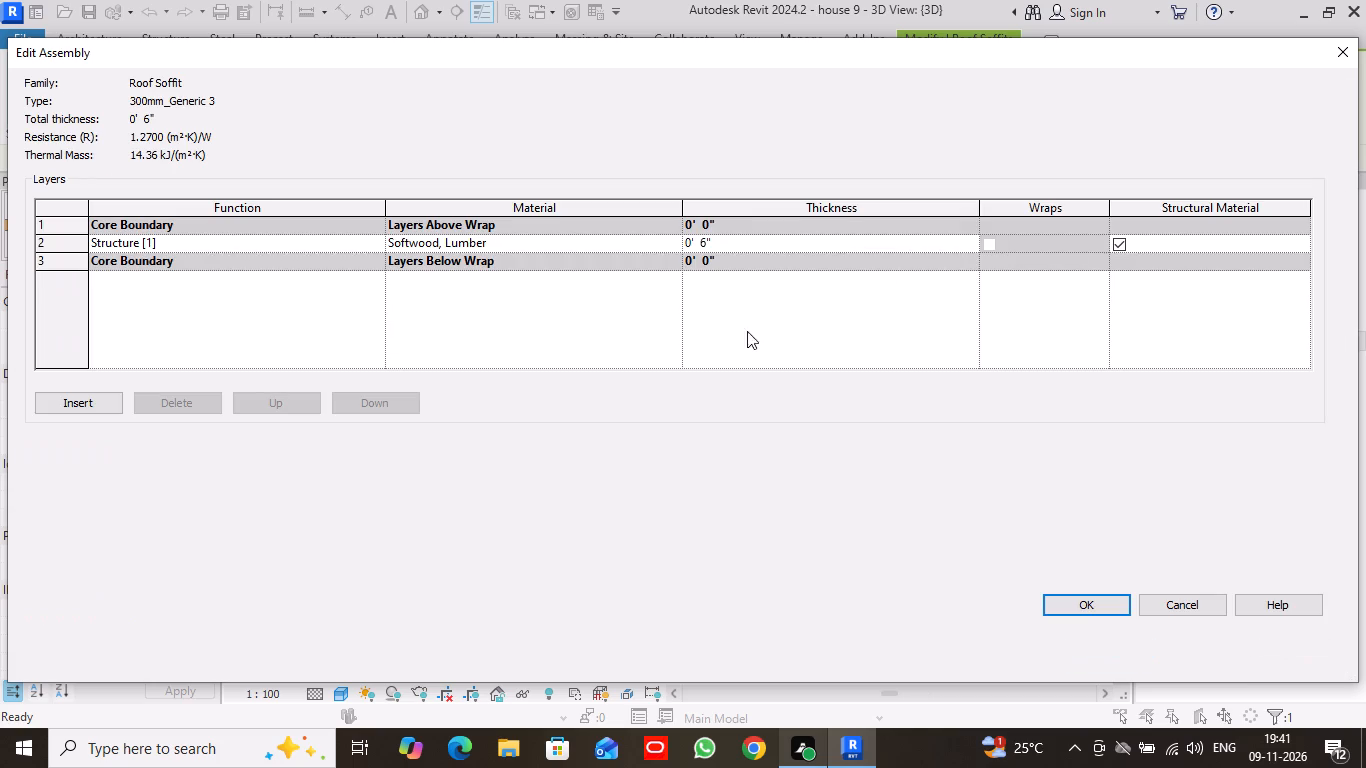
click(635, 235)
click(674, 241)
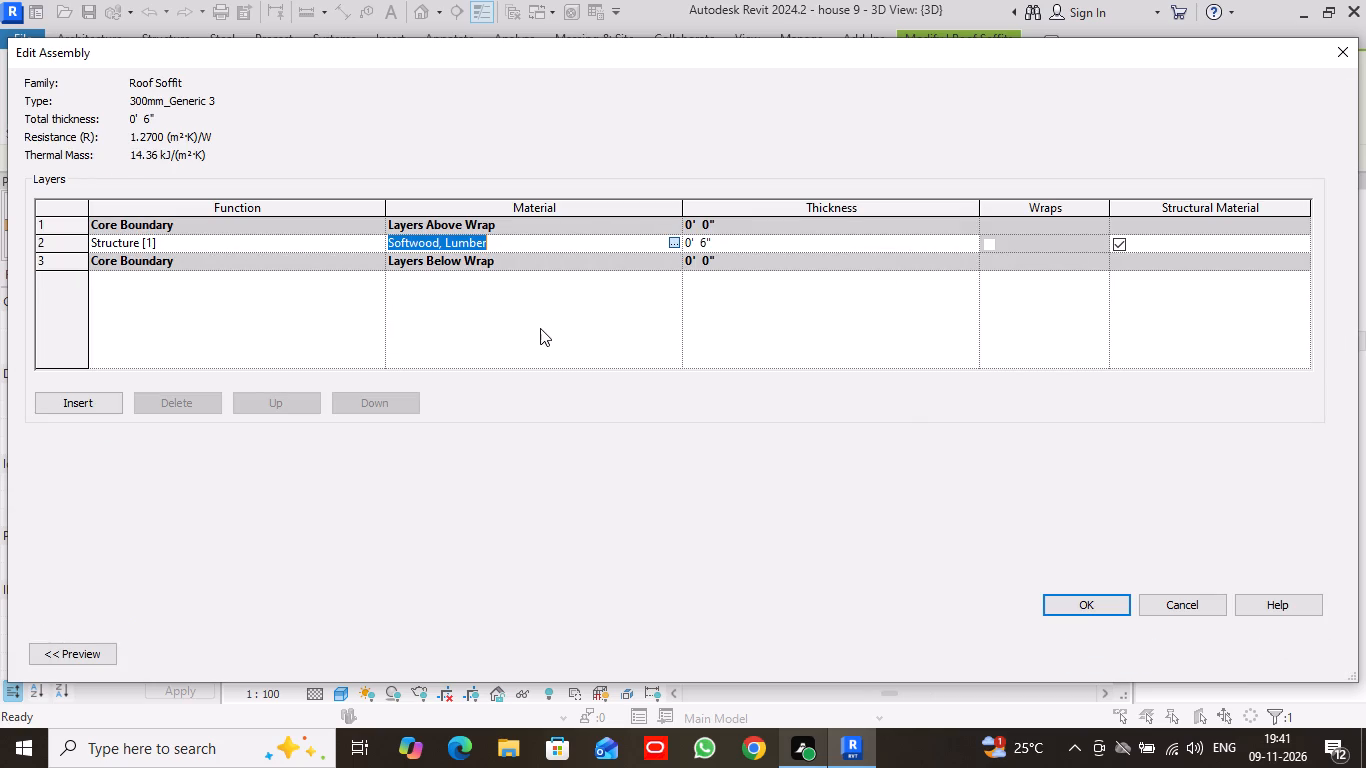
scroll(578, 208, up, 3)
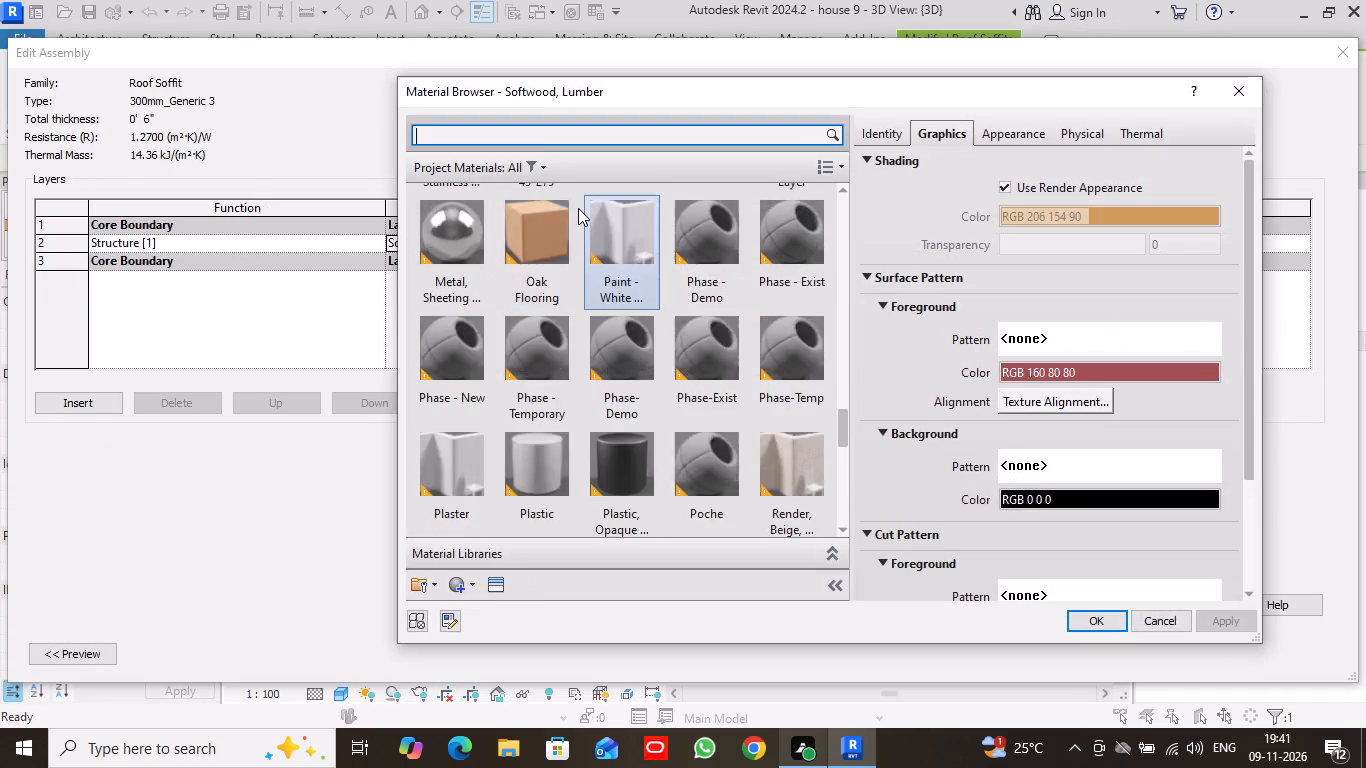
scroll(578, 208, up, 20)
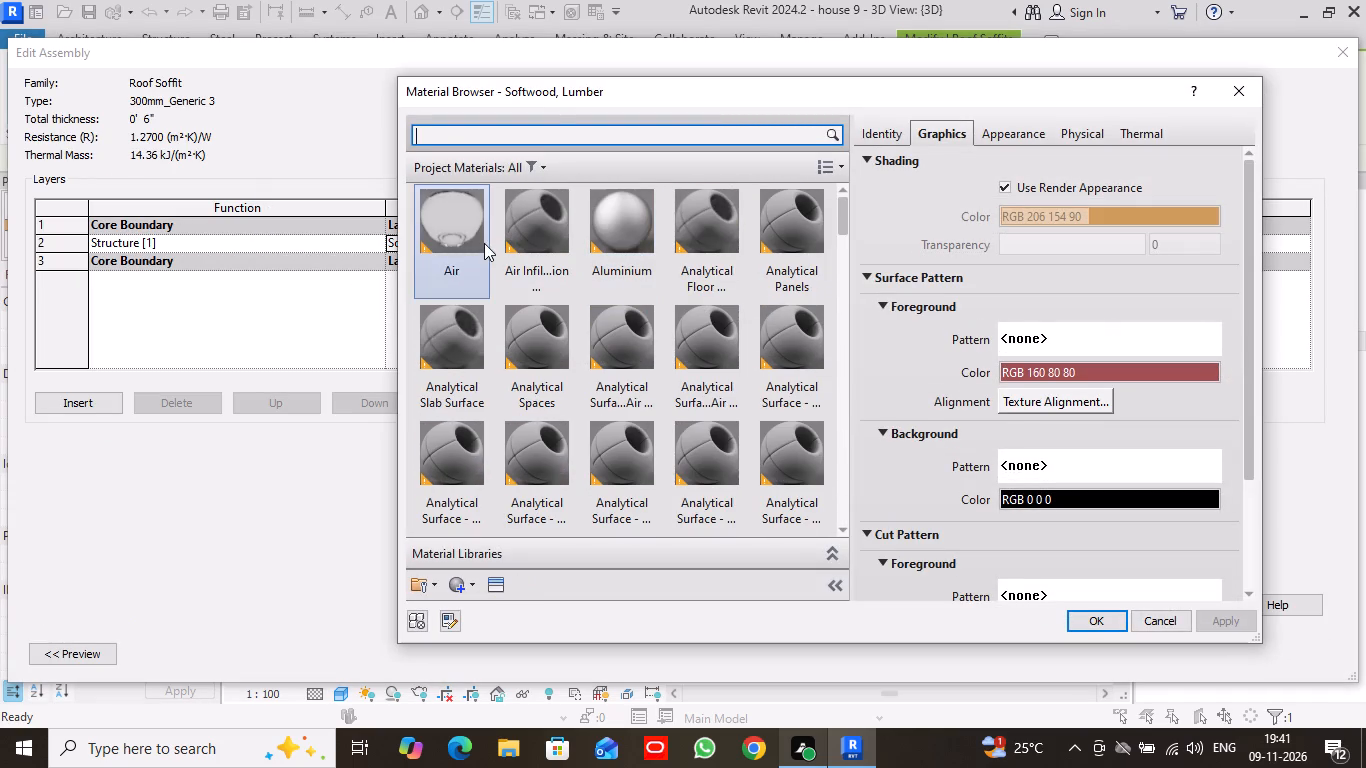
click(482, 243)
click(1100, 618)
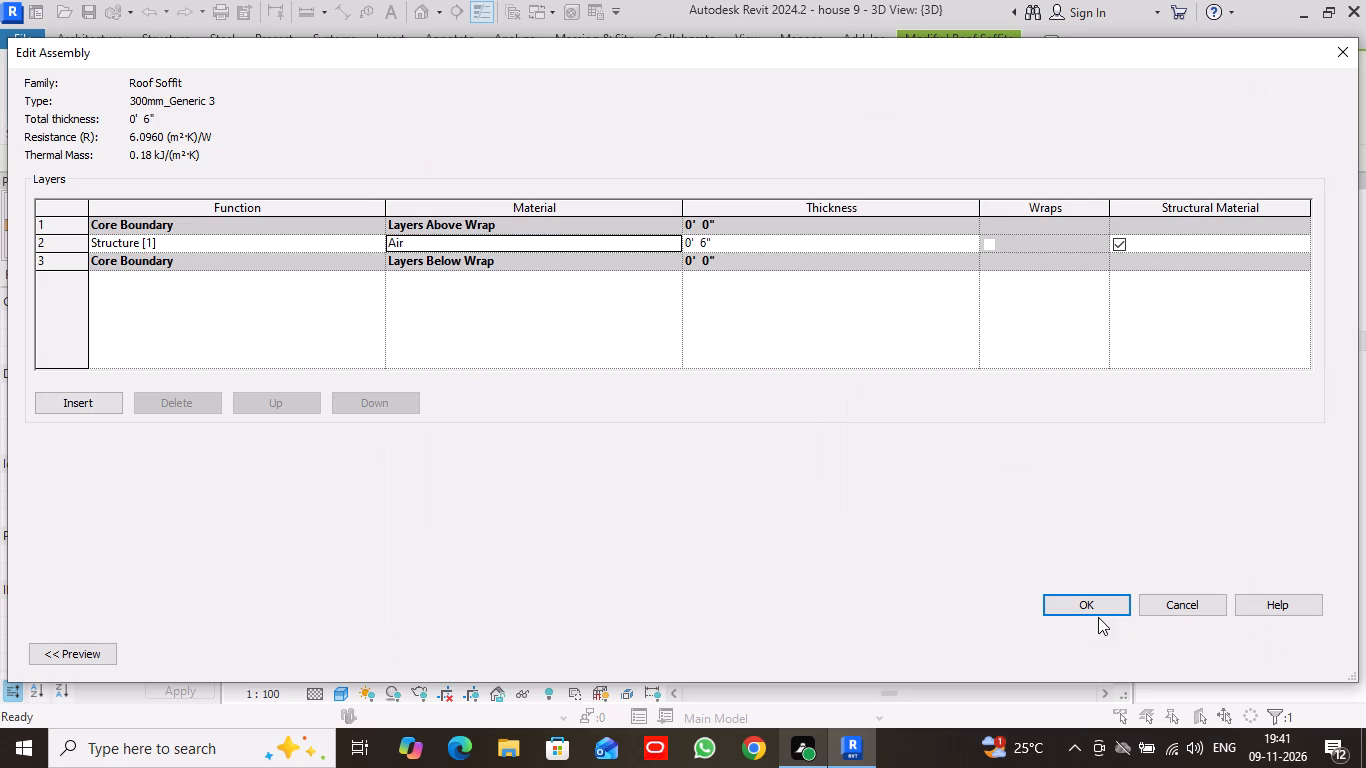
click(1091, 595)
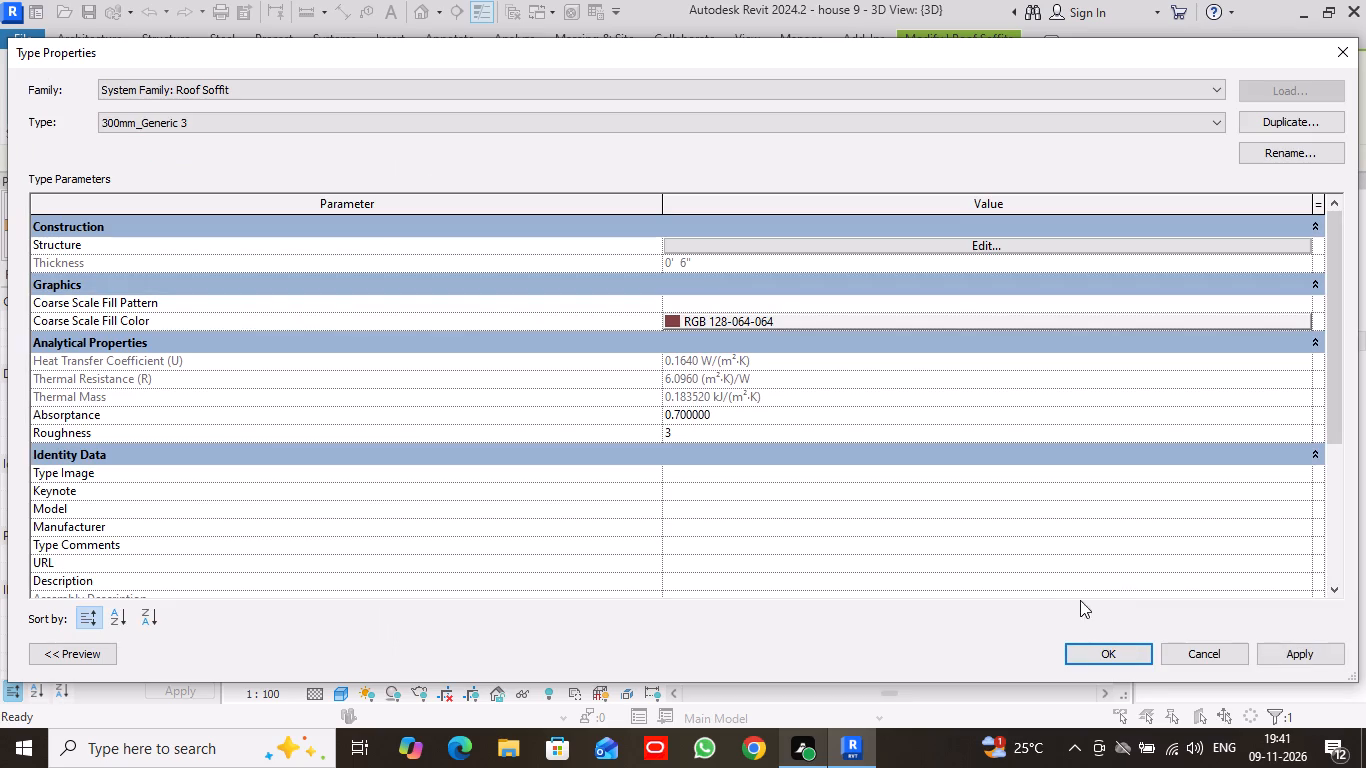
click(1126, 646)
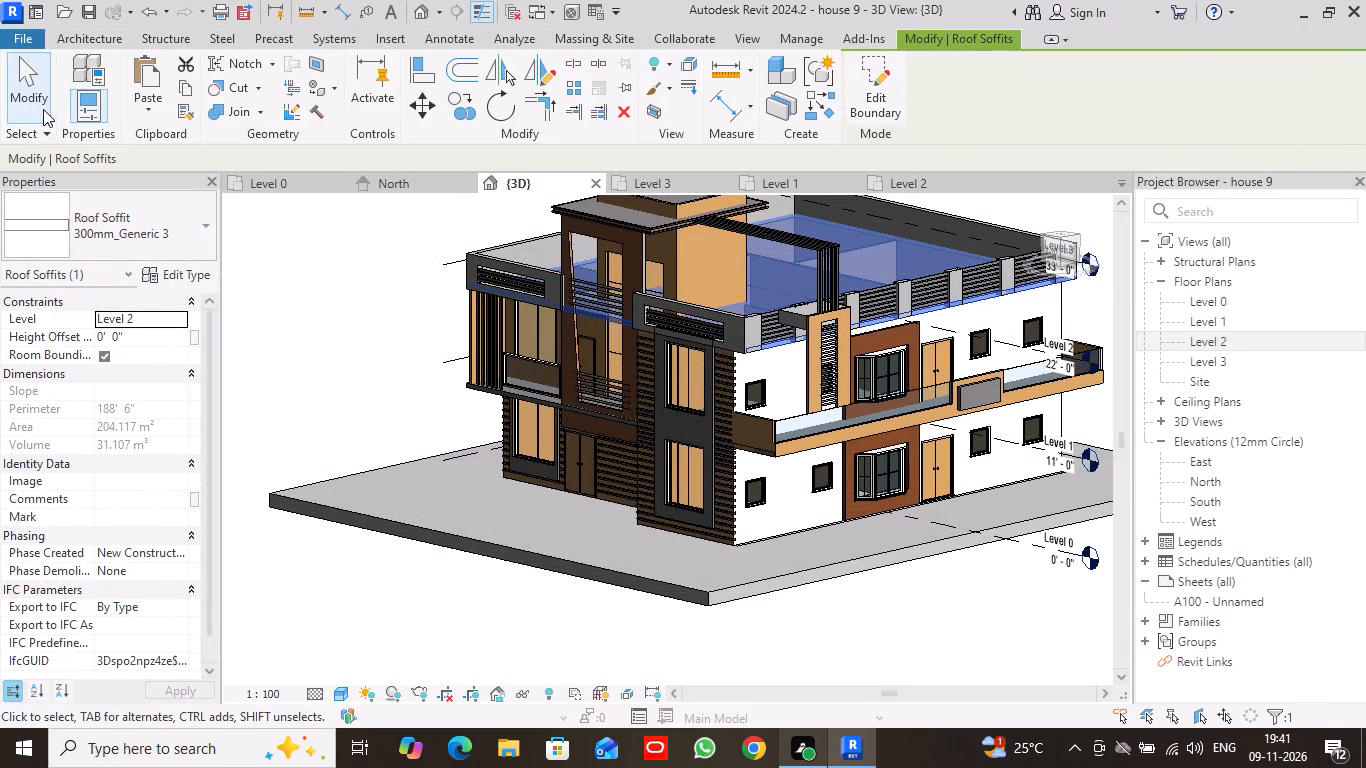
click(11, 72)
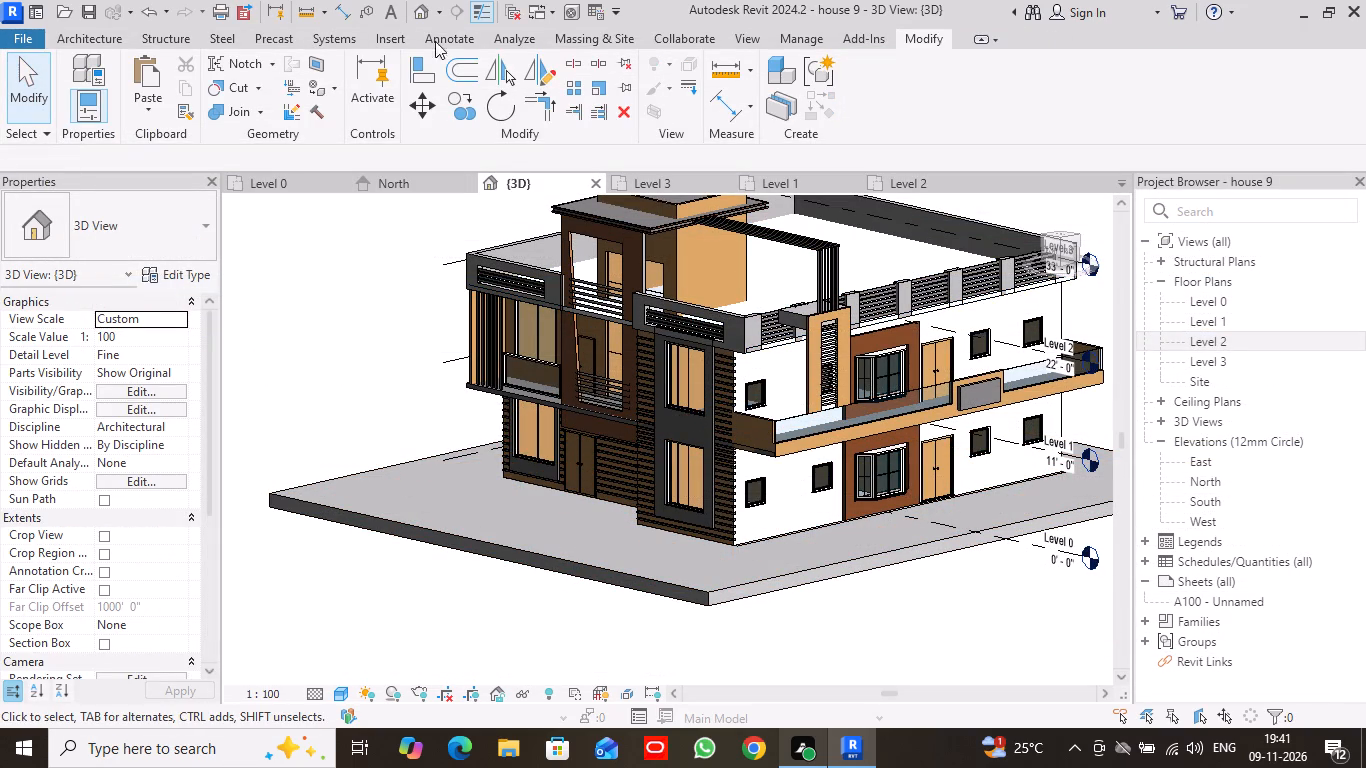
From the front view, change the structure layer material of the front wall's basic wall type to Air.
click(1052, 248)
scroll(664, 457, up, 5)
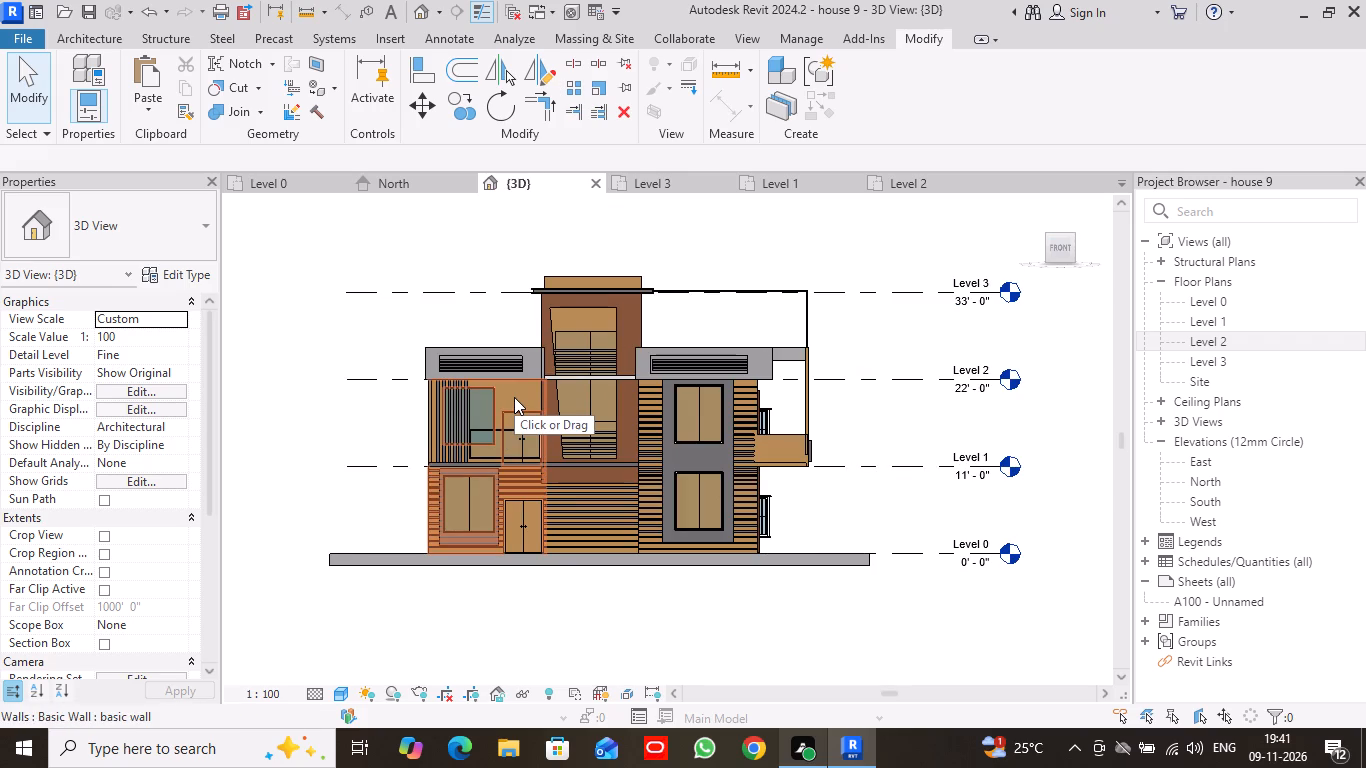
click(514, 397)
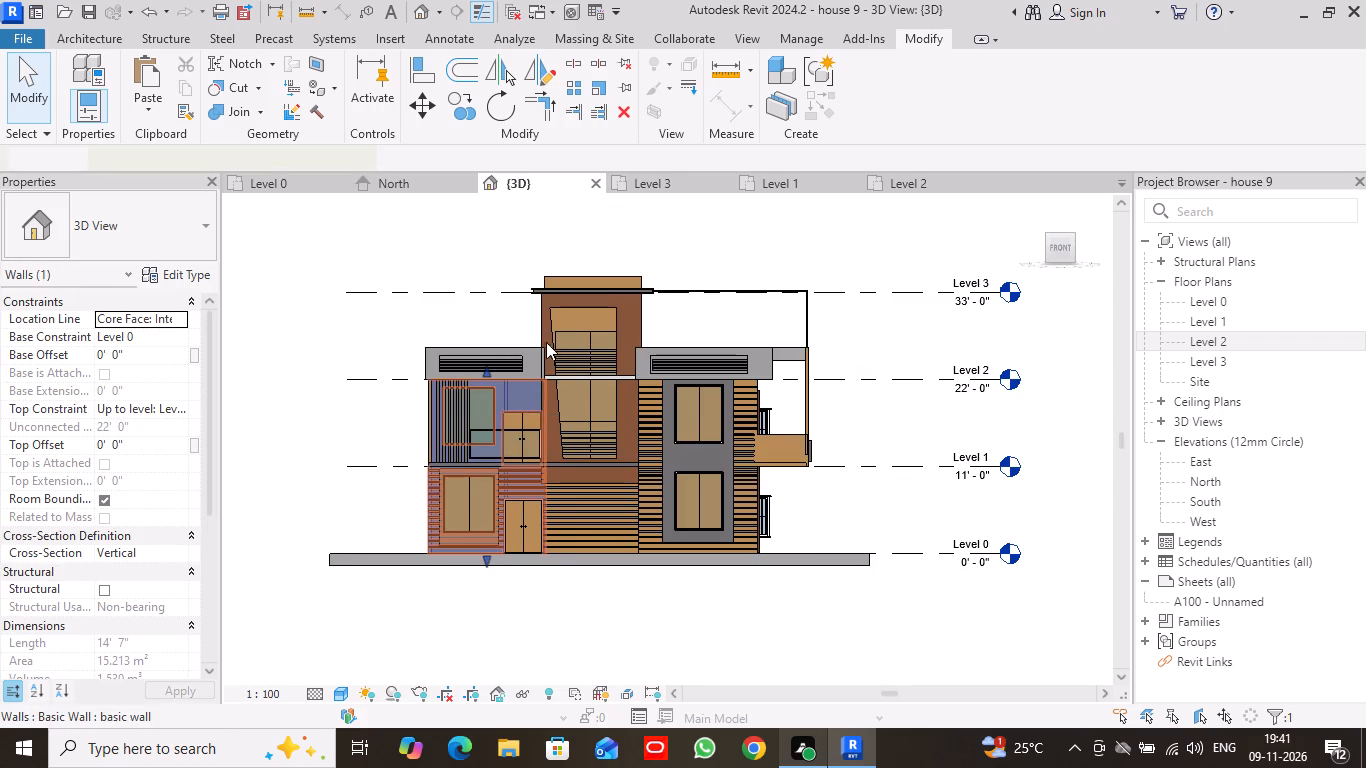
click(194, 273)
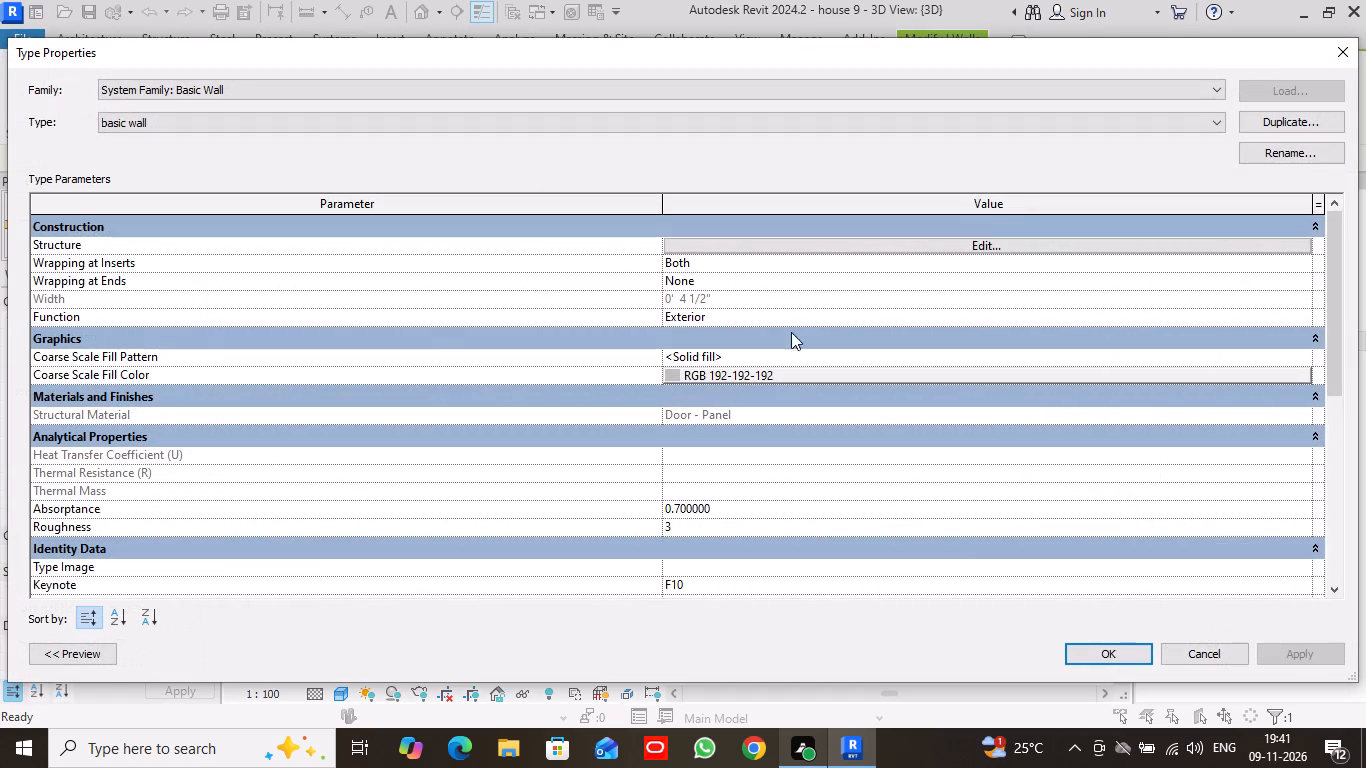
click(982, 245)
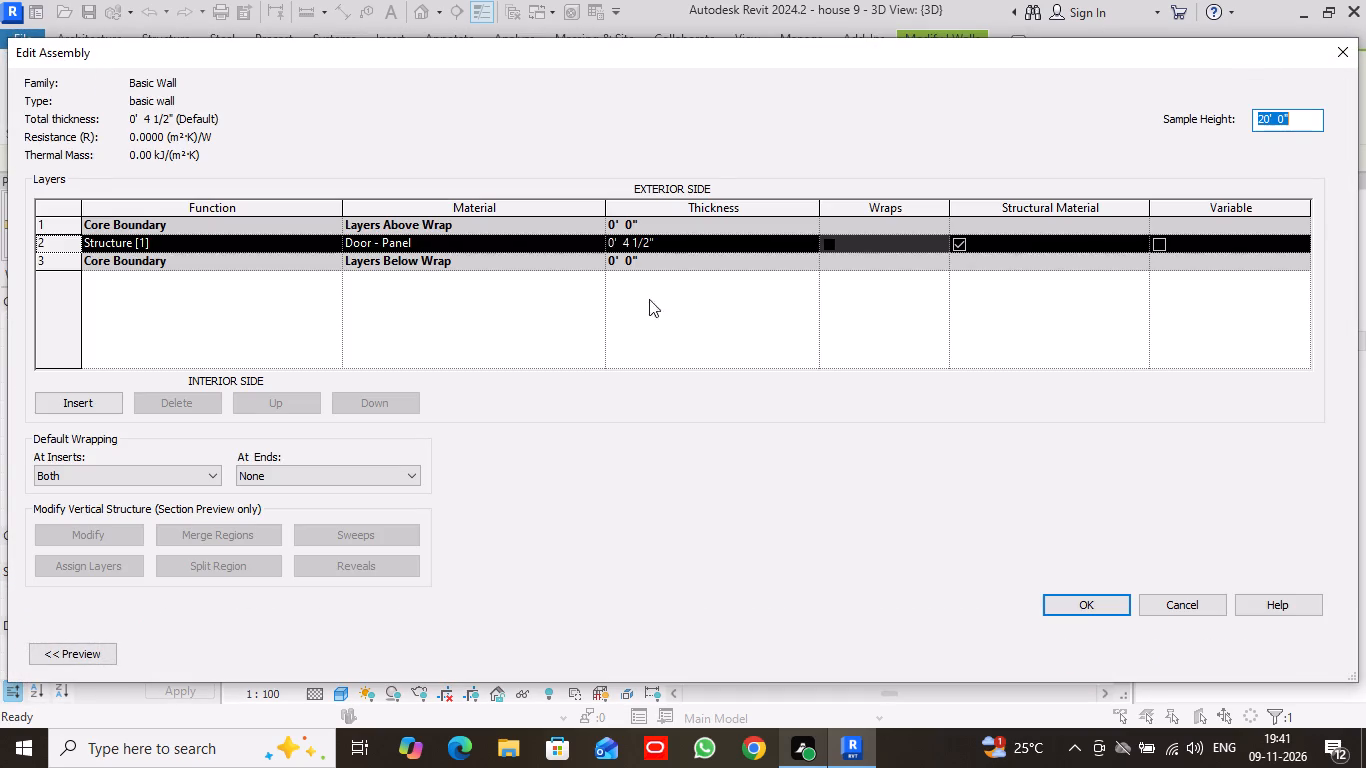
click(591, 241)
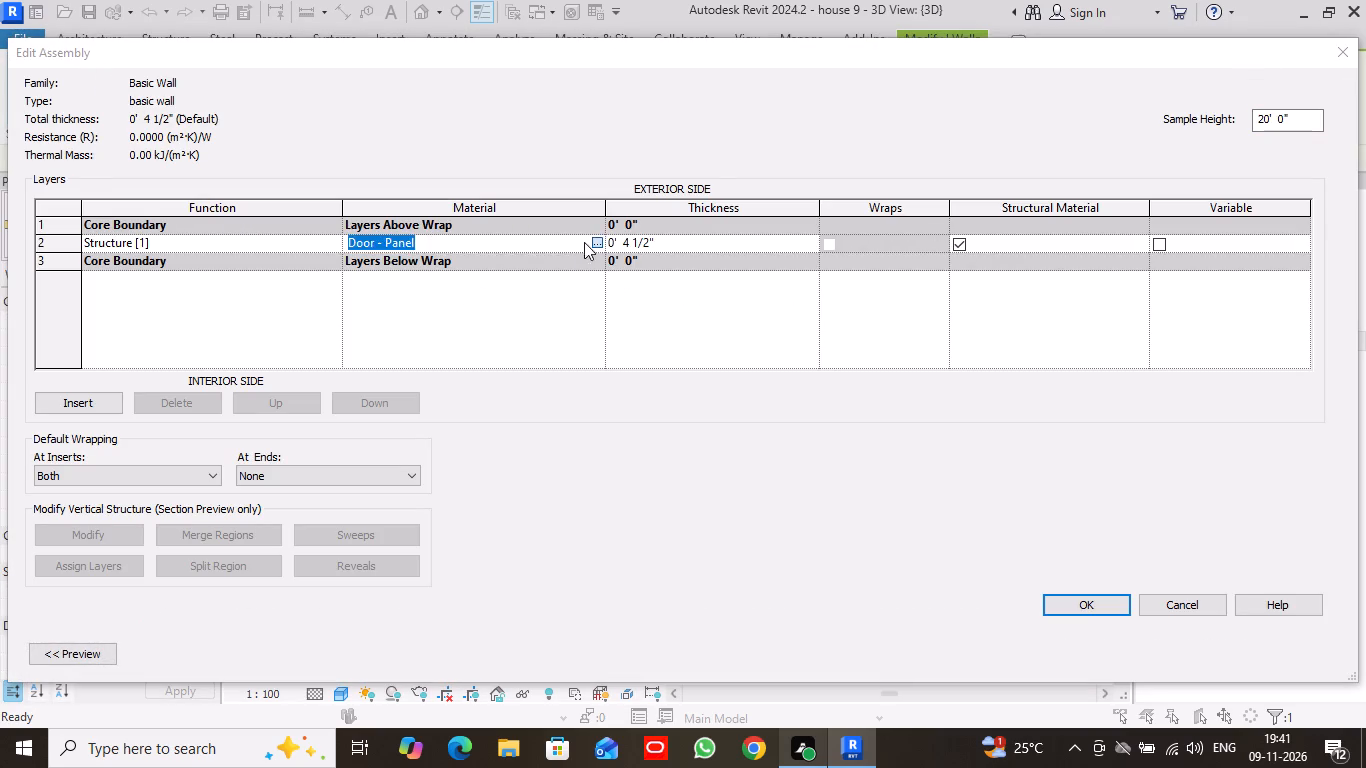
click(596, 241)
scroll(474, 255, up, 3)
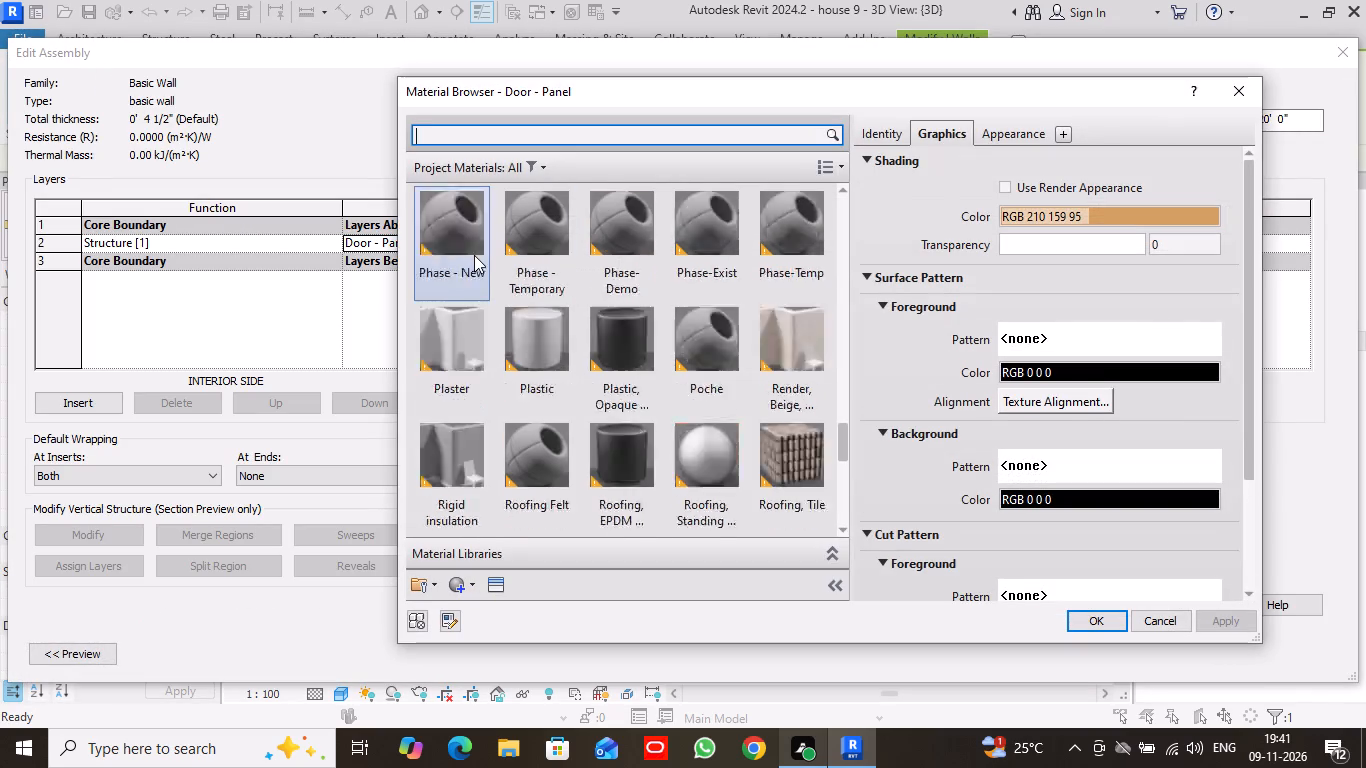
scroll(474, 255, up, 19)
click(474, 255)
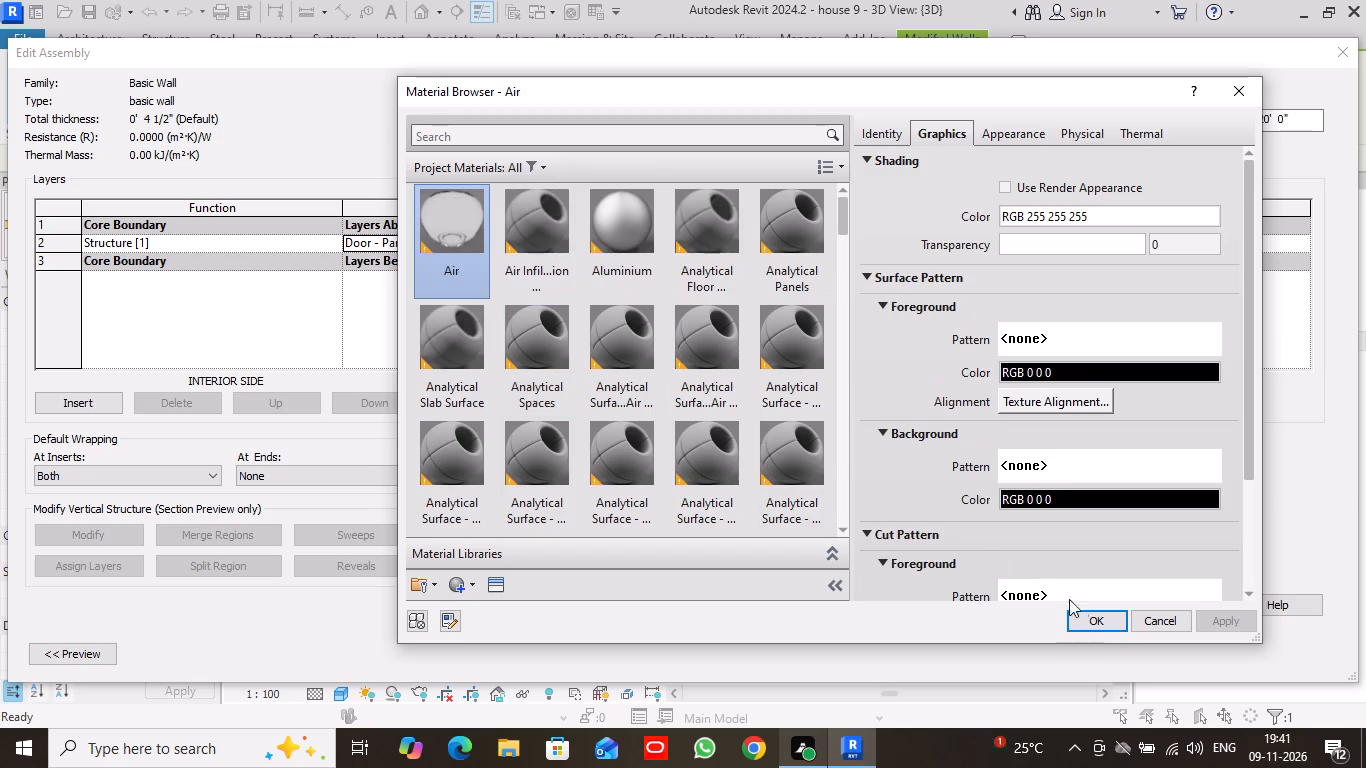
click(1098, 624)
click(1082, 608)
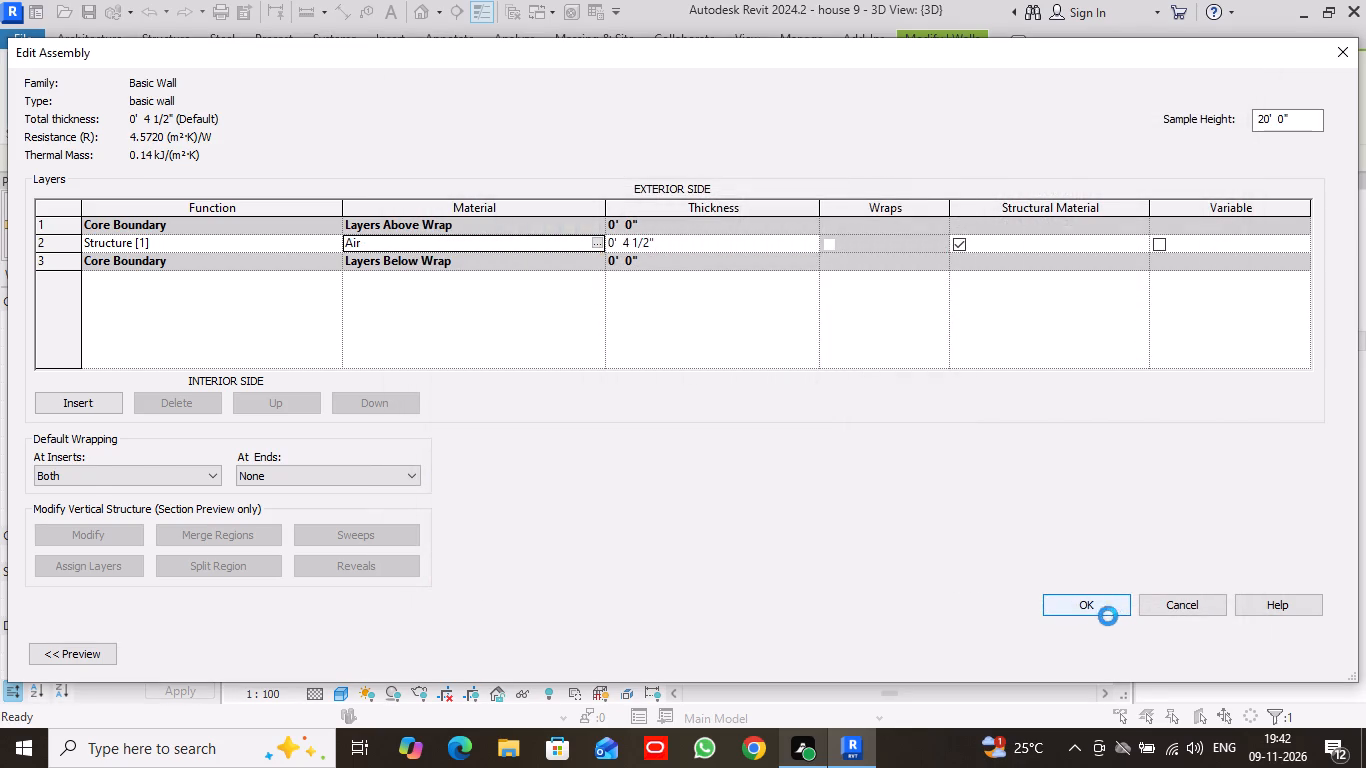
click(1110, 650)
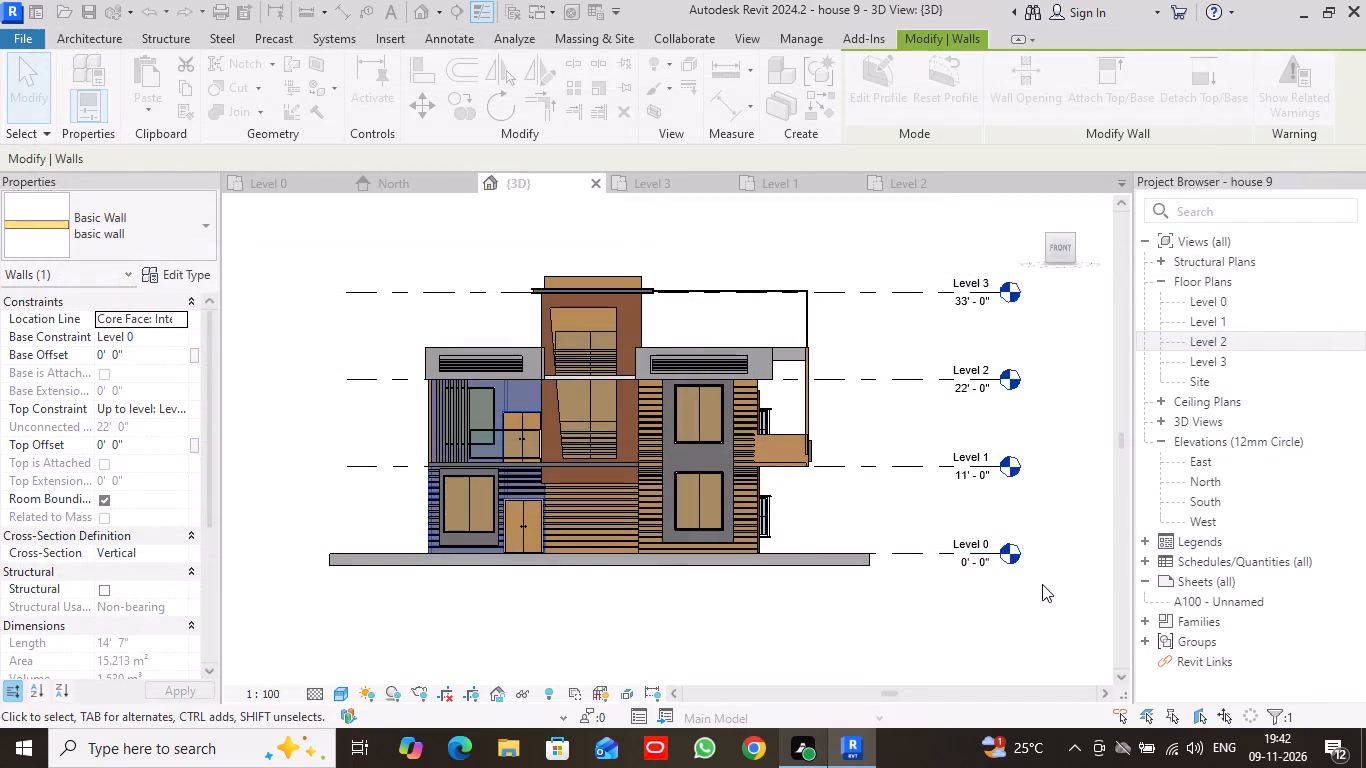
click(39, 88)
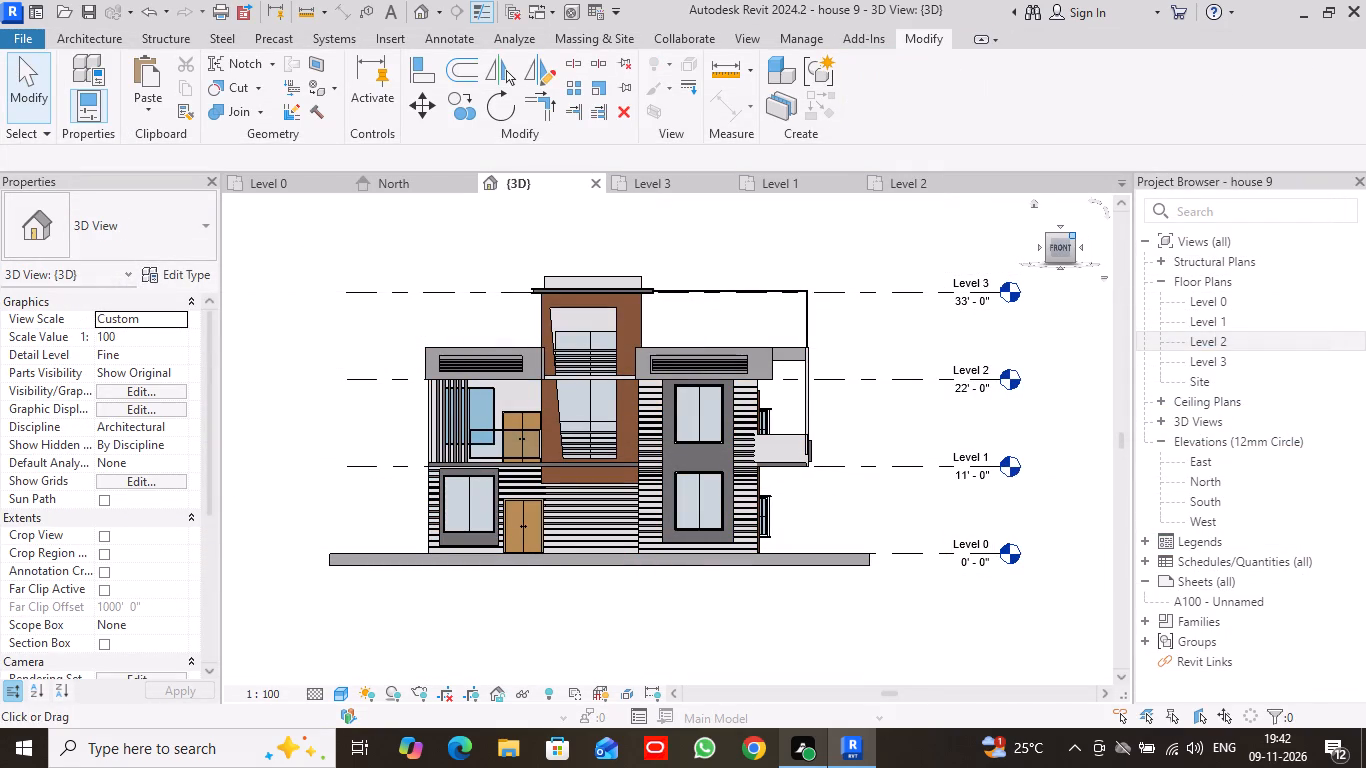
Examine the recoloured exterior walls and roof parapets from all around the house in the 3D view.
drag(1074, 236, 1004, 270)
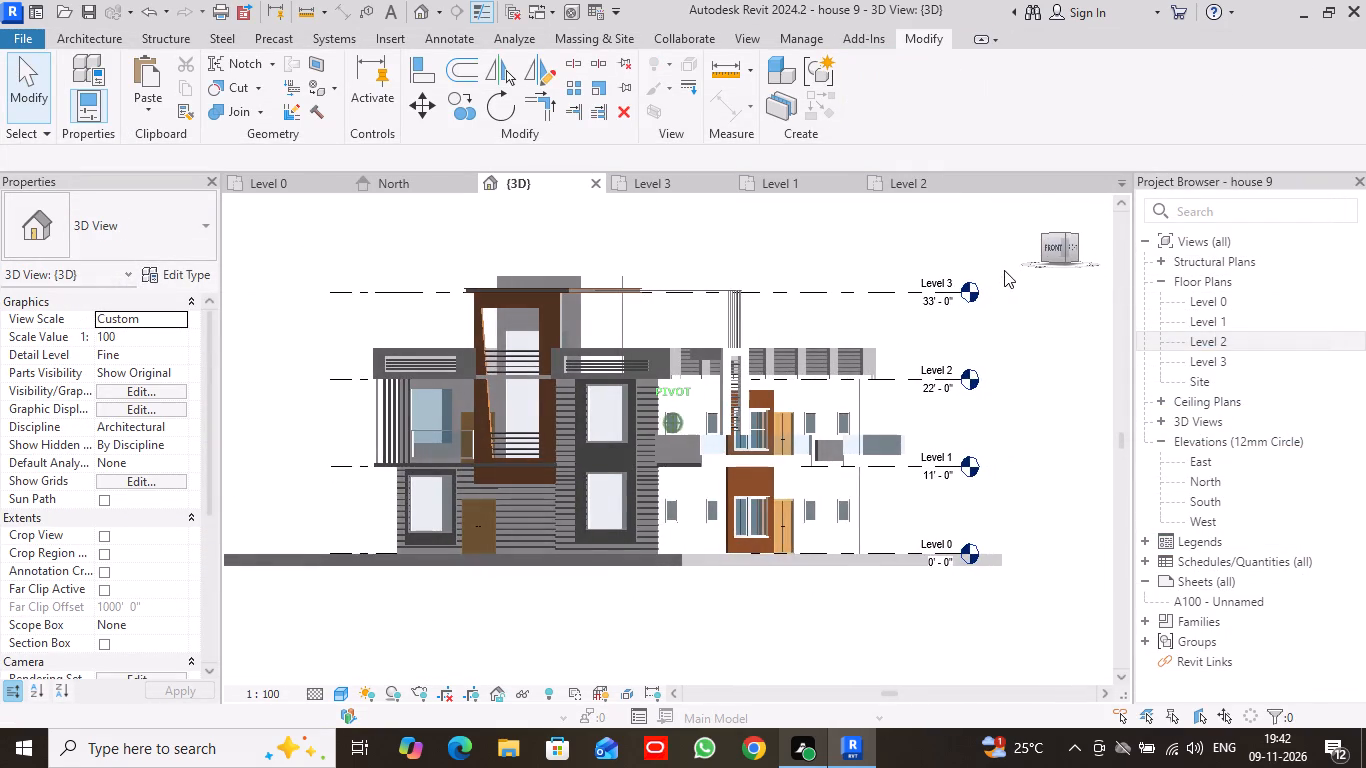
drag(1004, 270, 1012, 292)
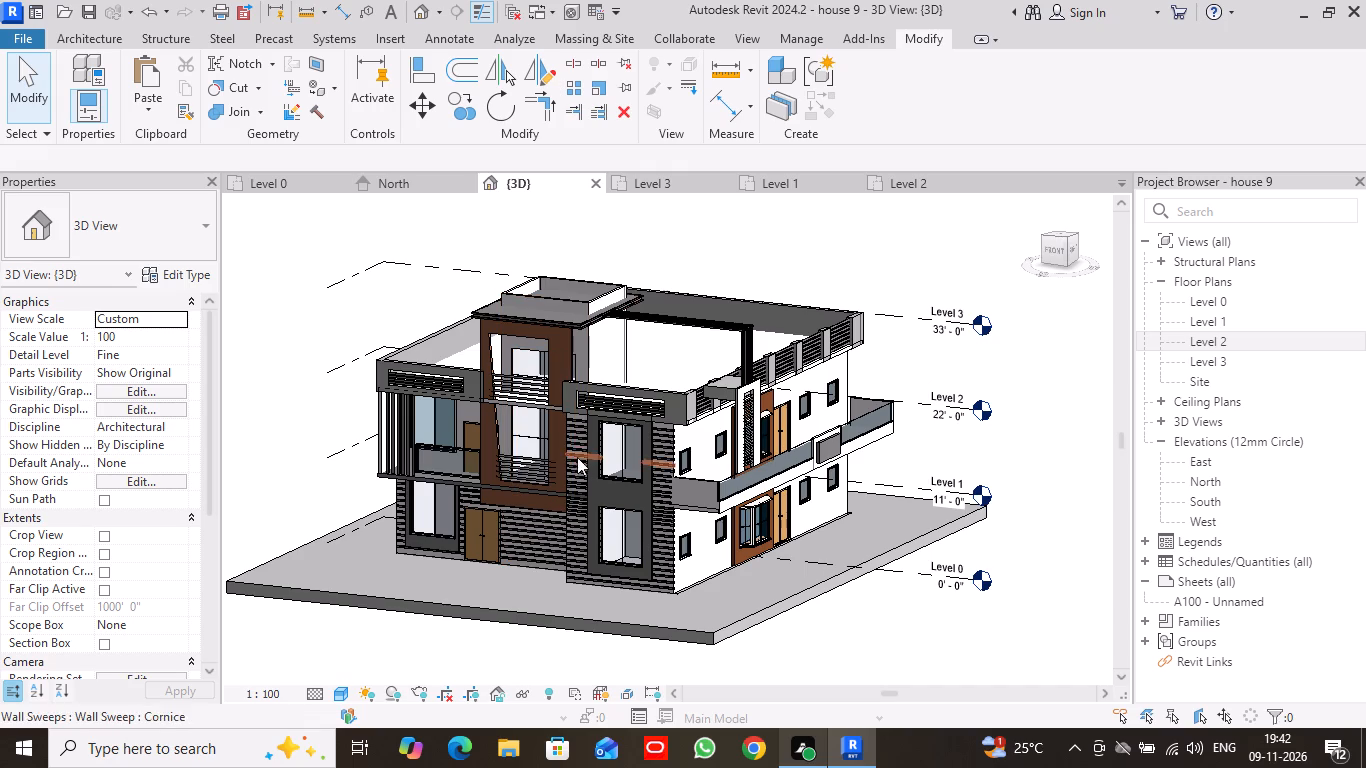
scroll(689, 428, down, 1)
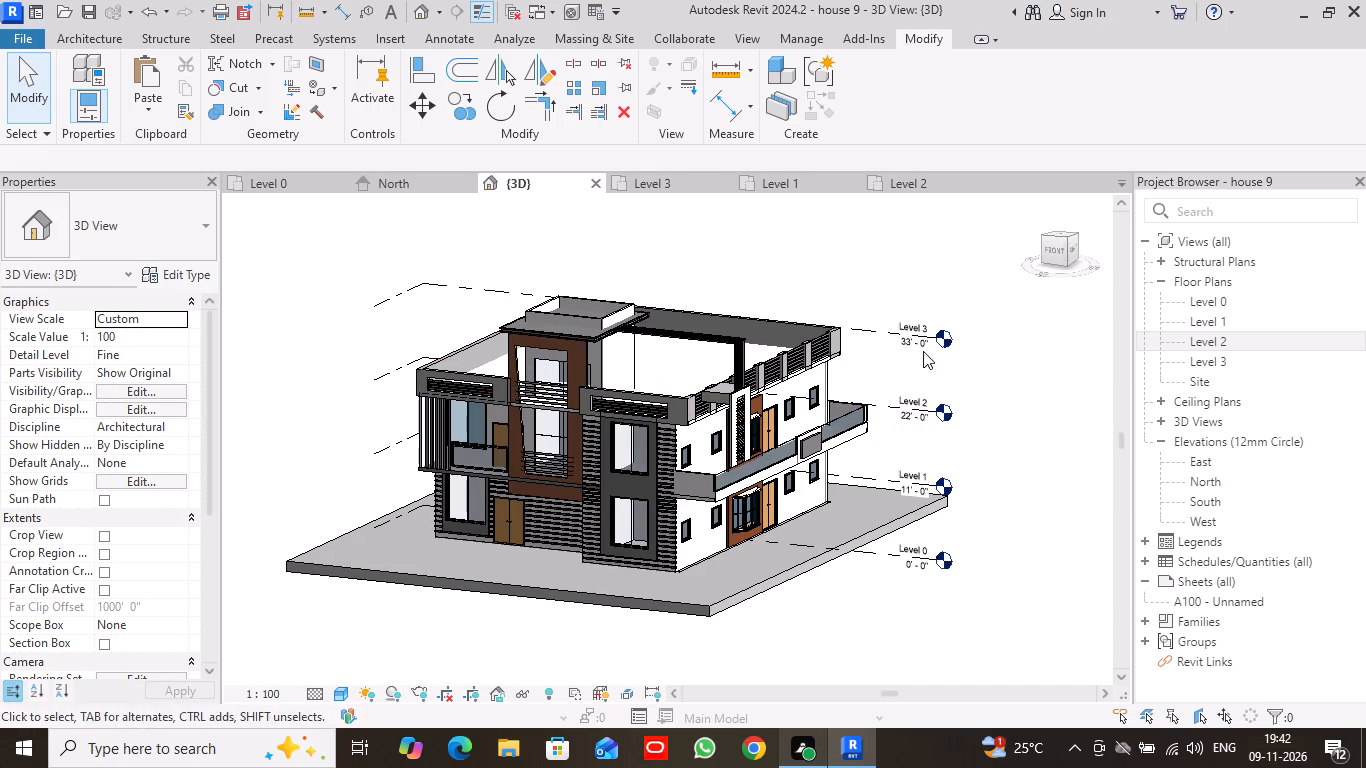
drag(1078, 235, 1022, 273)
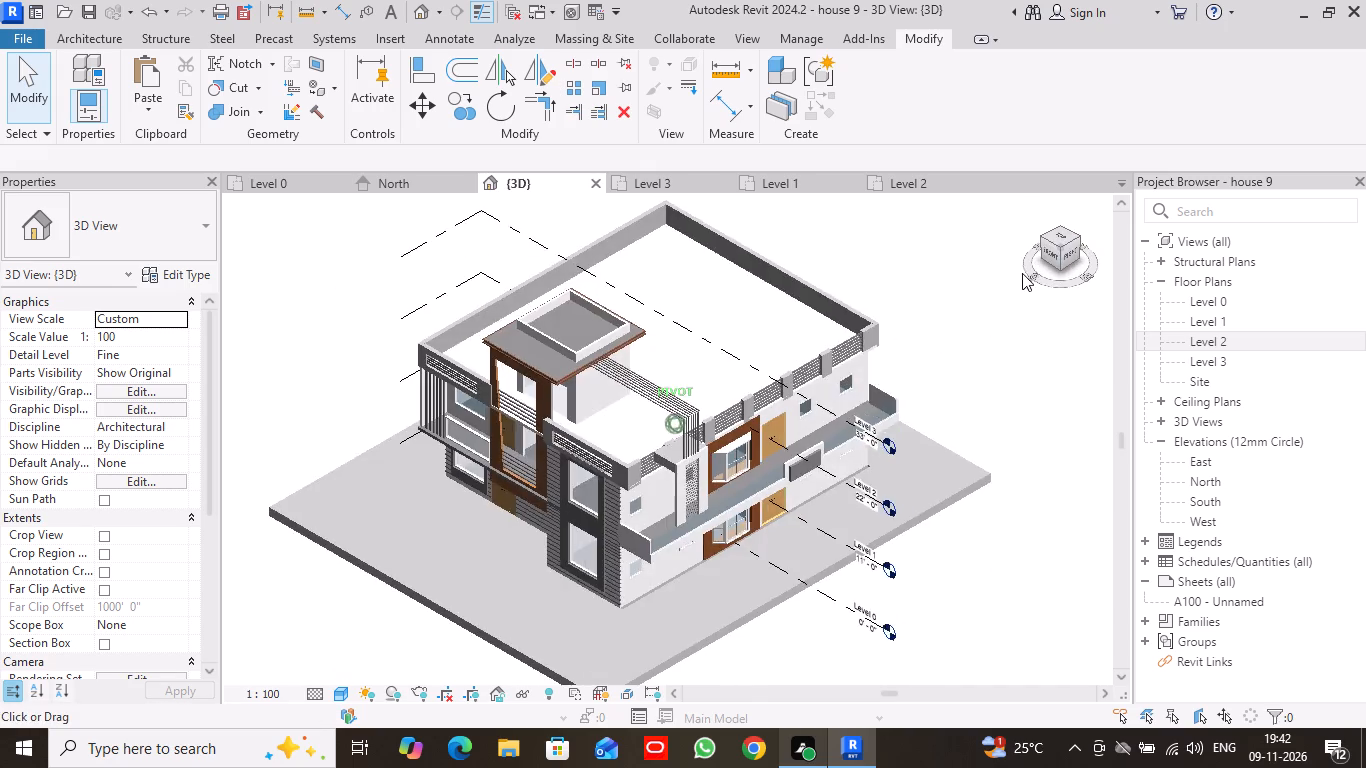
drag(1022, 273, 727, 320)
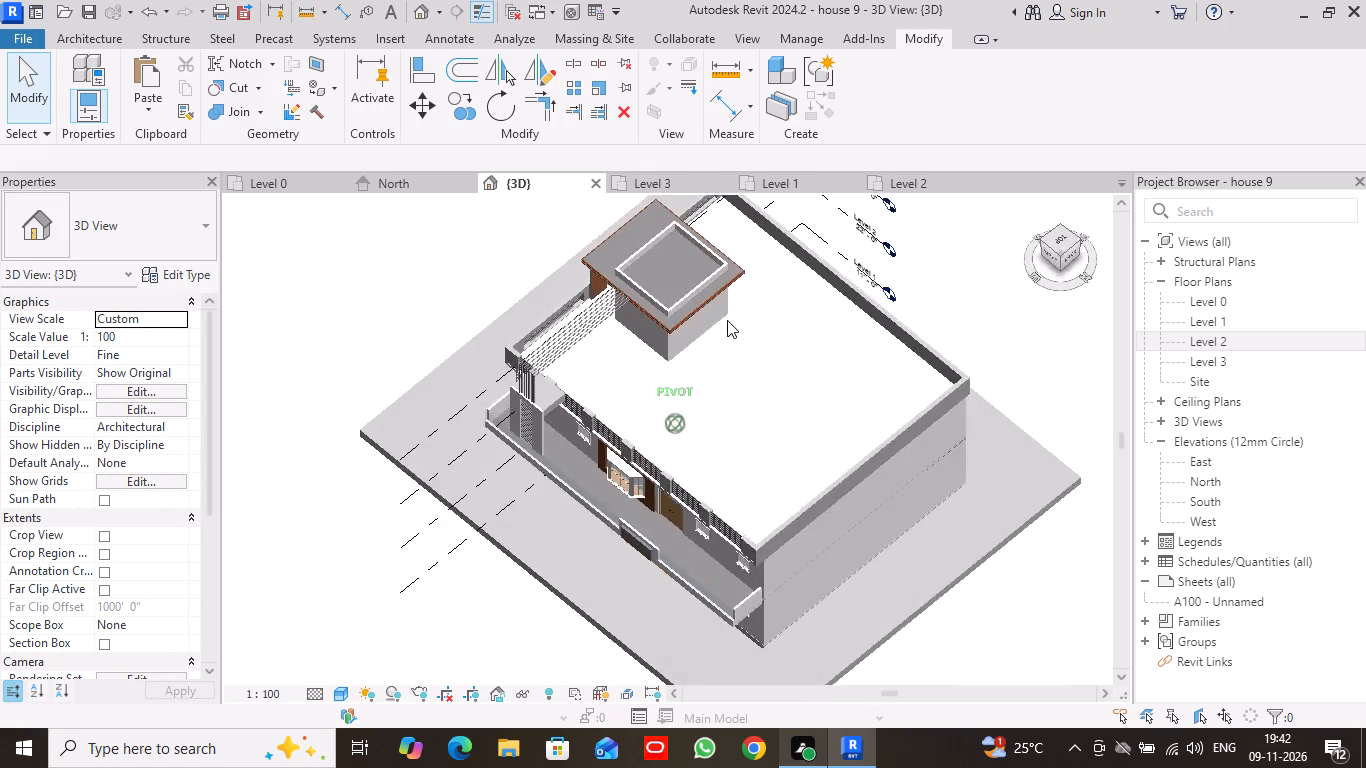
drag(727, 320, 511, 283)
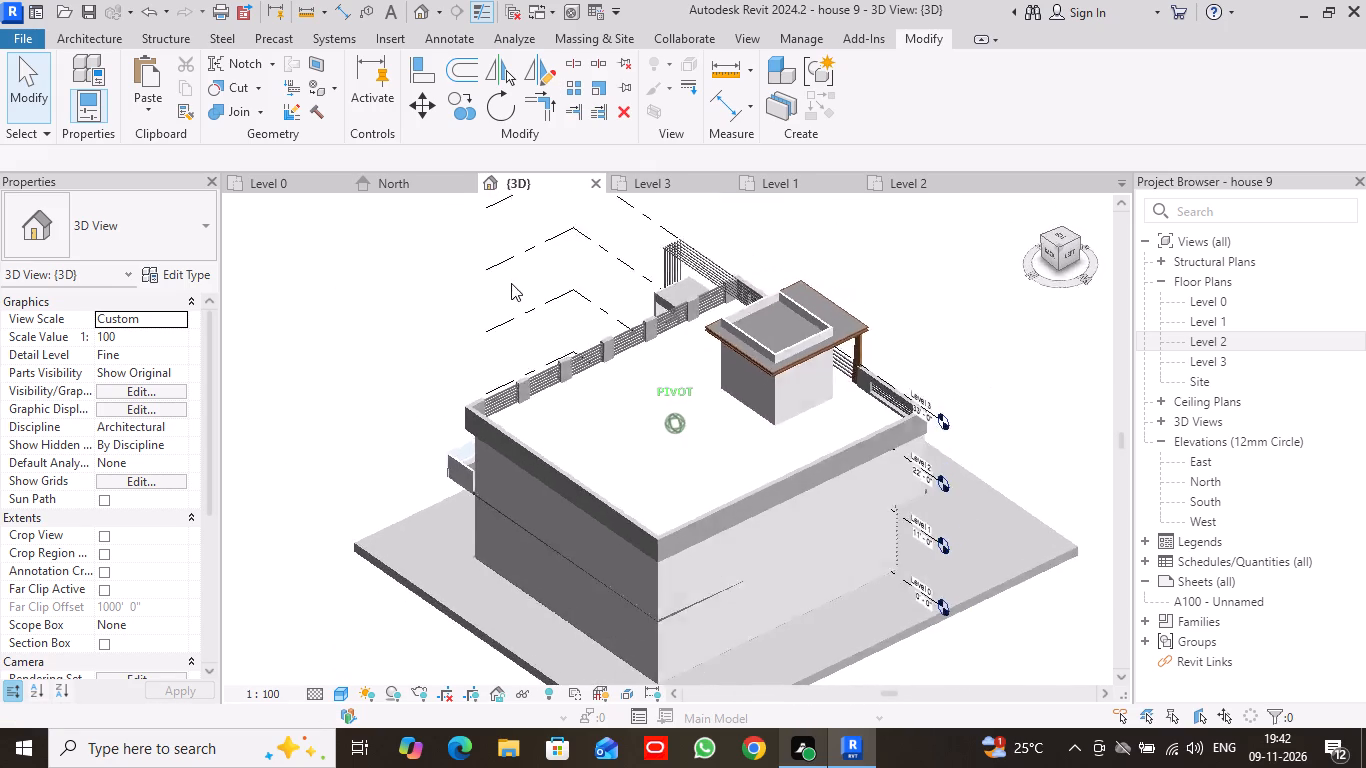
drag(511, 283, 305, 251)
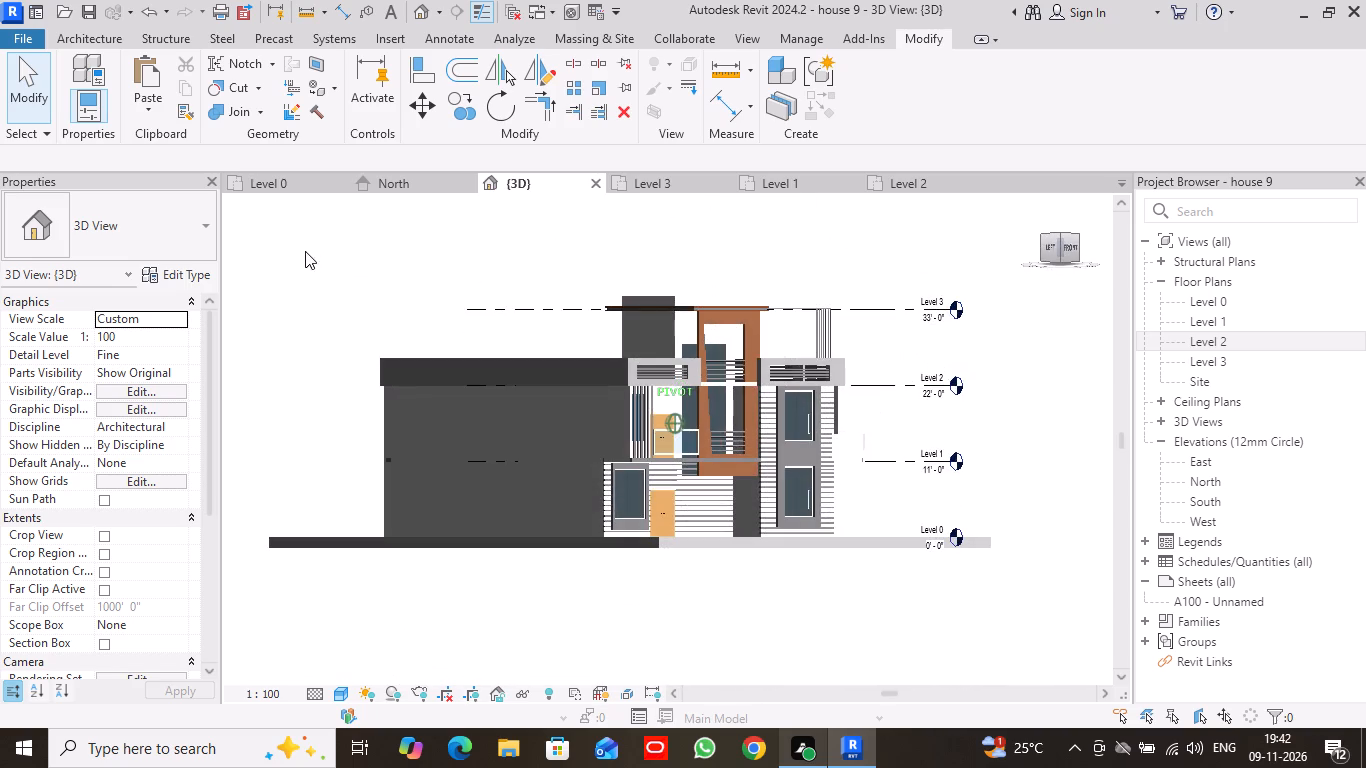
drag(305, 251, 960, 293)
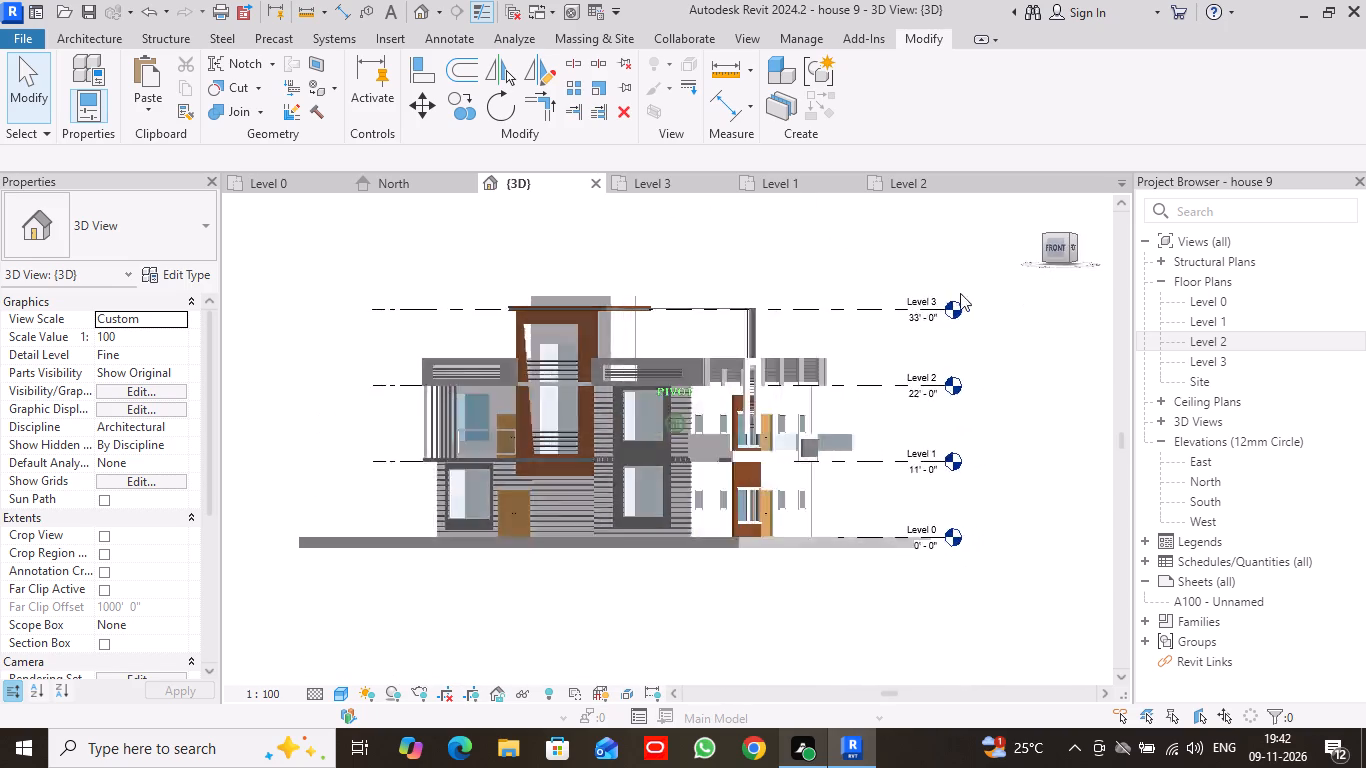
drag(960, 293, 1012, 342)
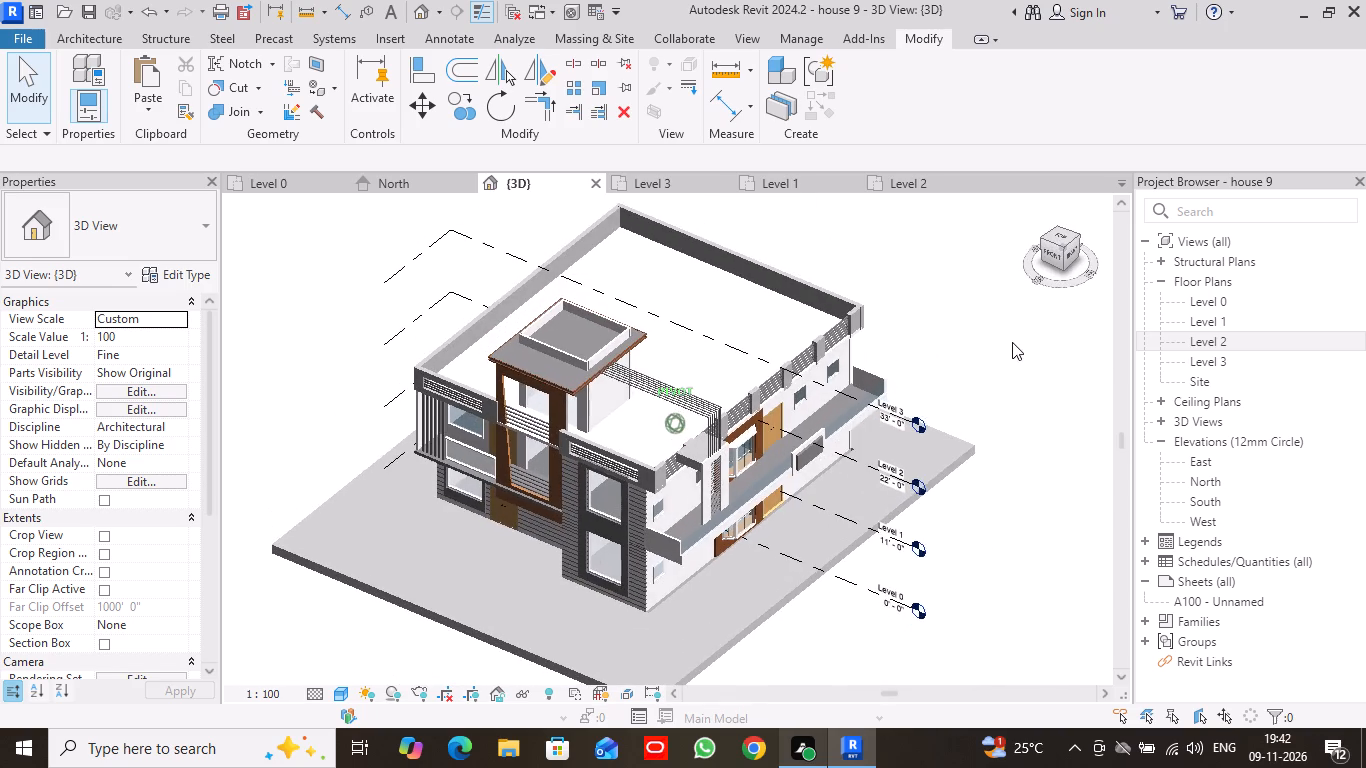
drag(1012, 342, 1024, 341)
middle_drag(946, 346, 946, 323)
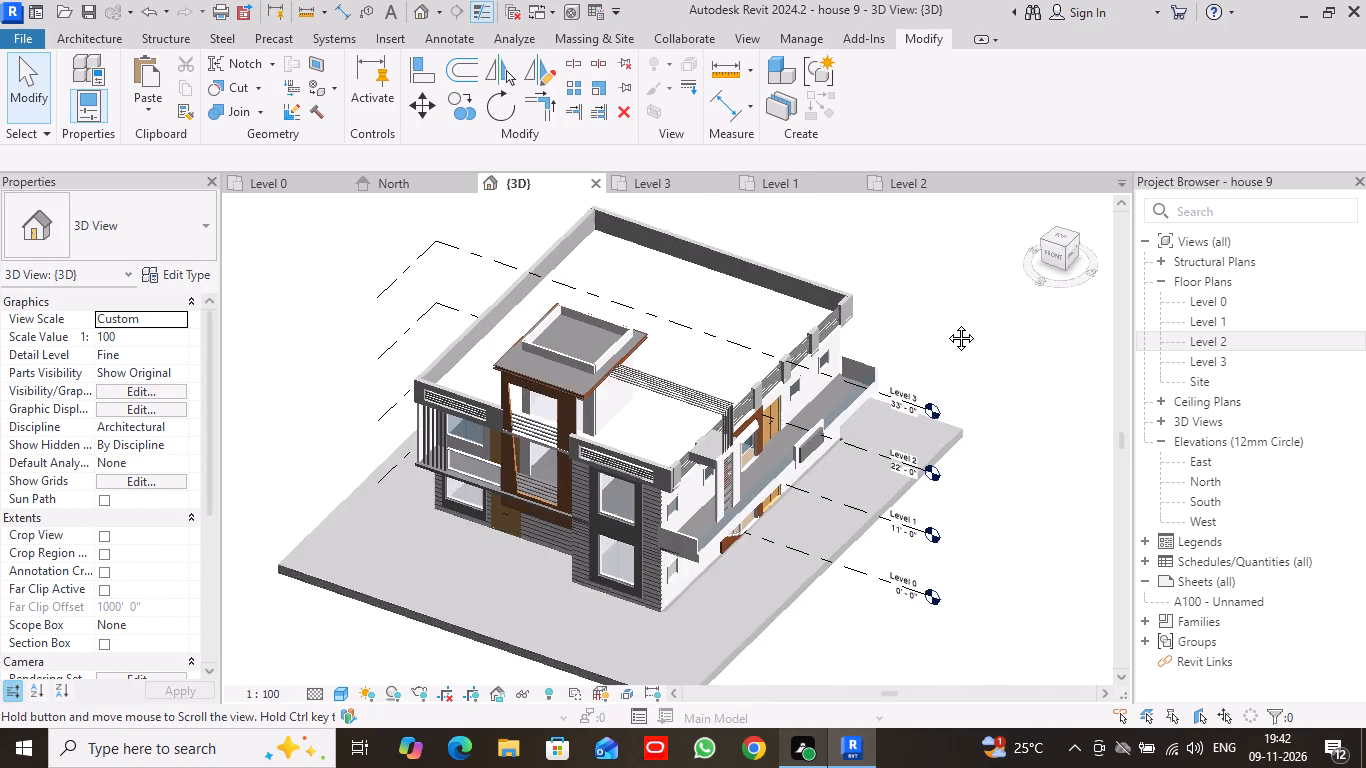
middle_drag(946, 323, 945, 273)
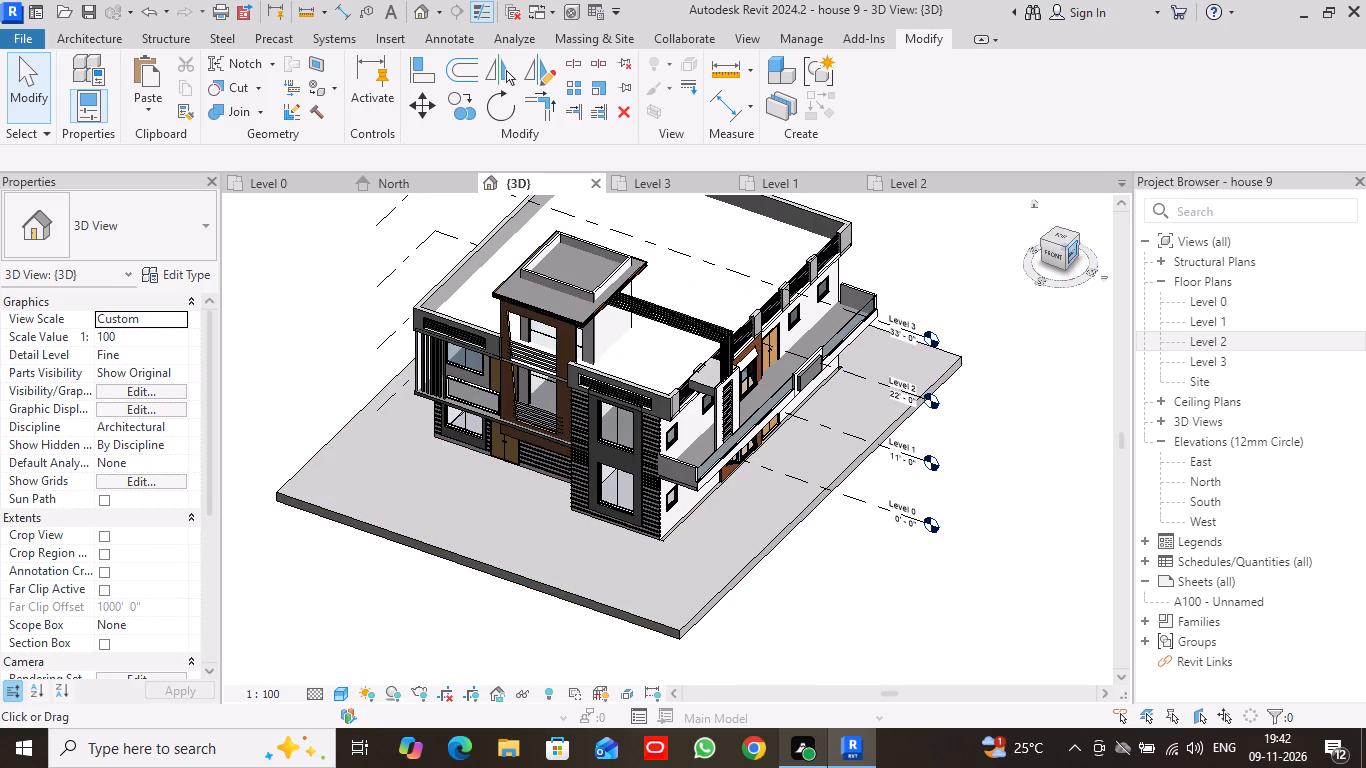
drag(1067, 246, 1065, 230)
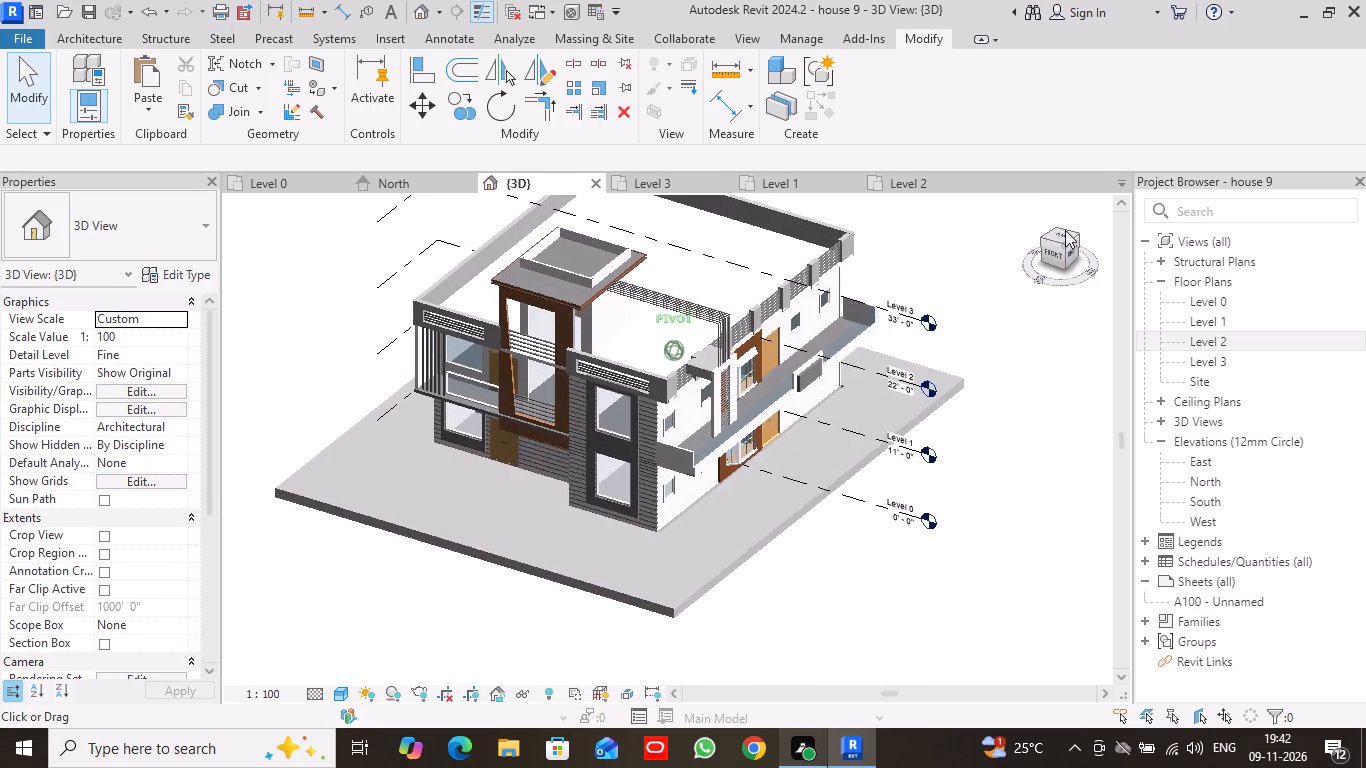
drag(1065, 230, 1065, 227)
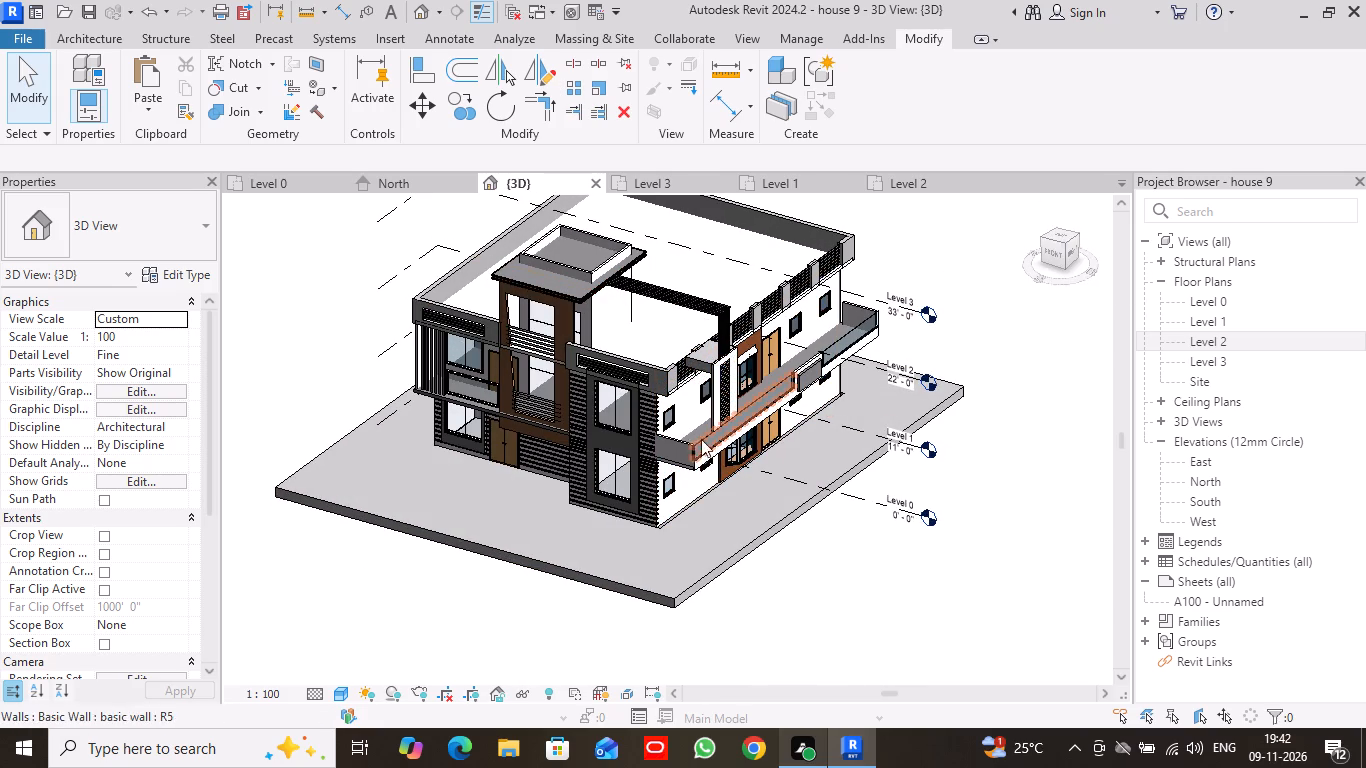
Select the two front parapet walls and the adjoining side piece at Level 2 and set their type's structure layer material to Door - Handle.
click(490, 319)
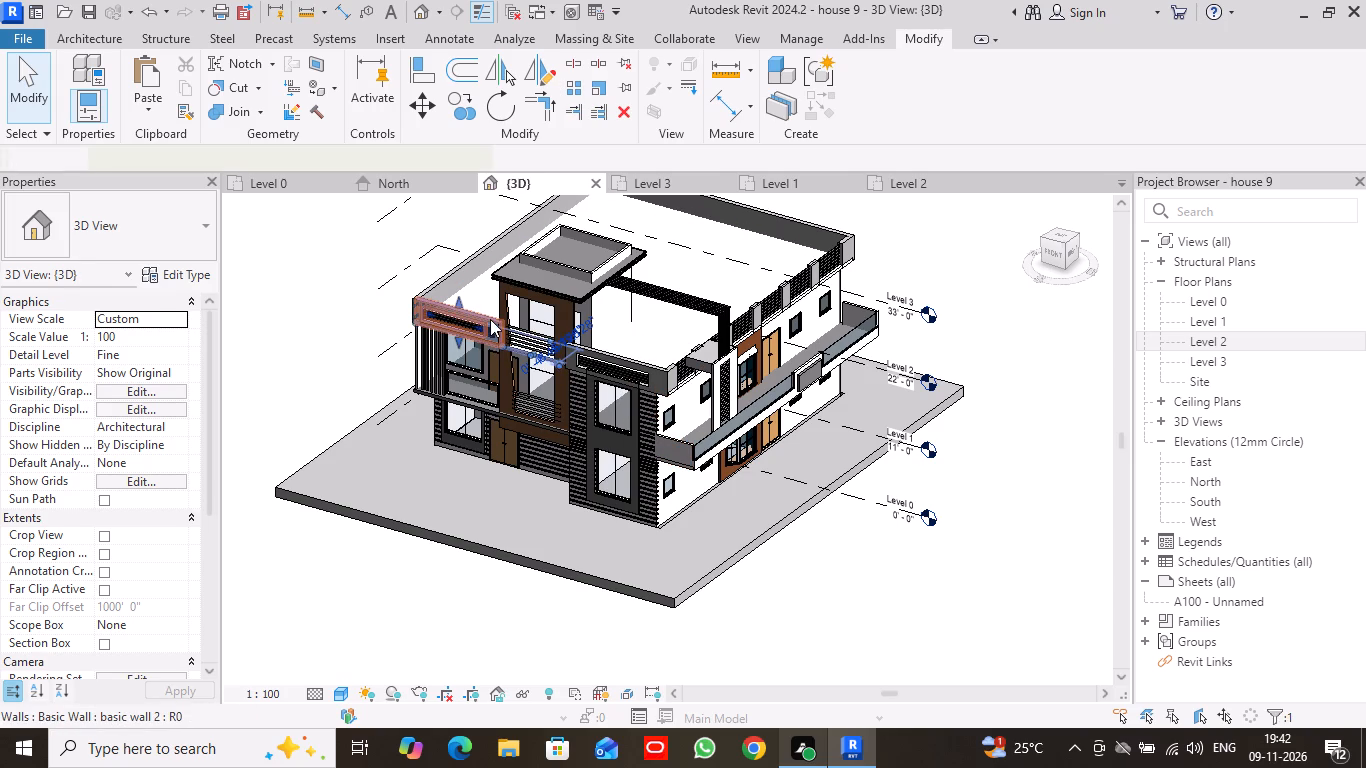
ctrl+click(639, 365)
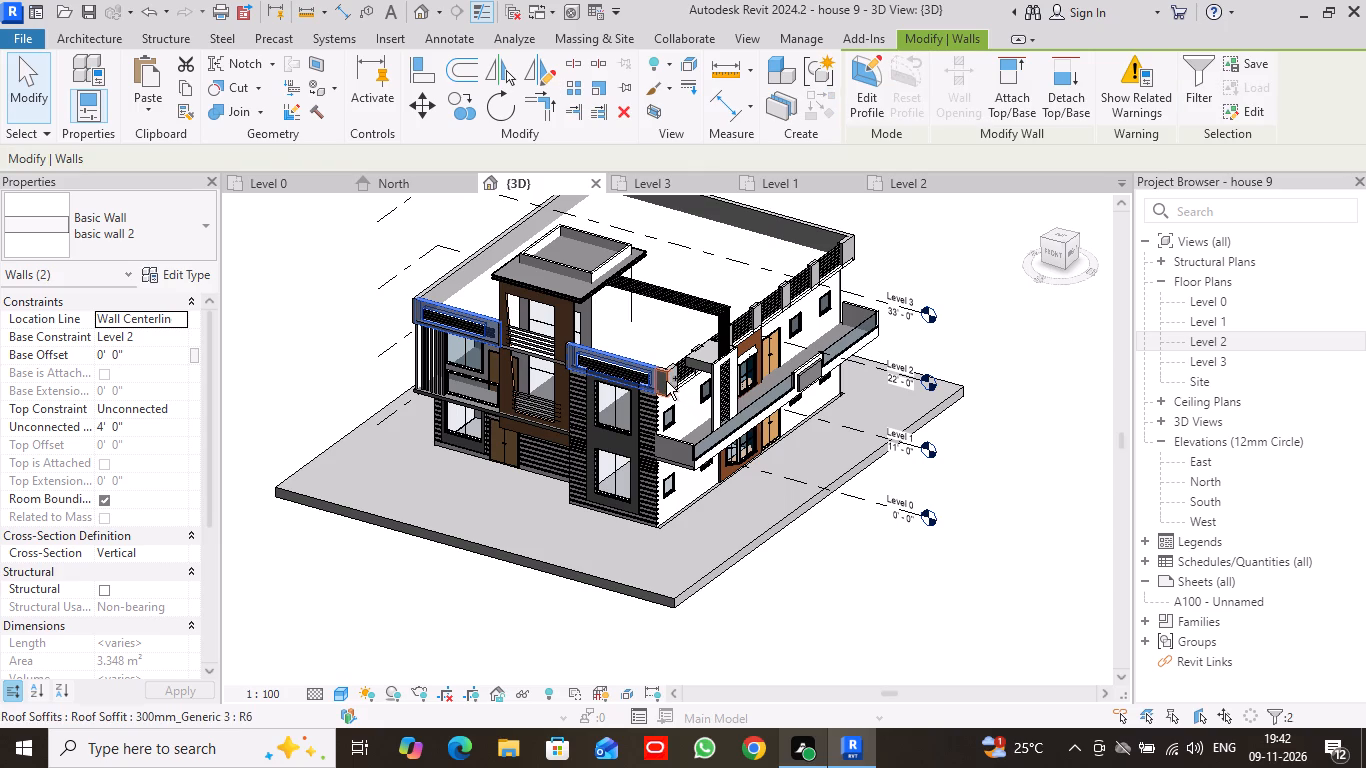
ctrl+click(666, 381)
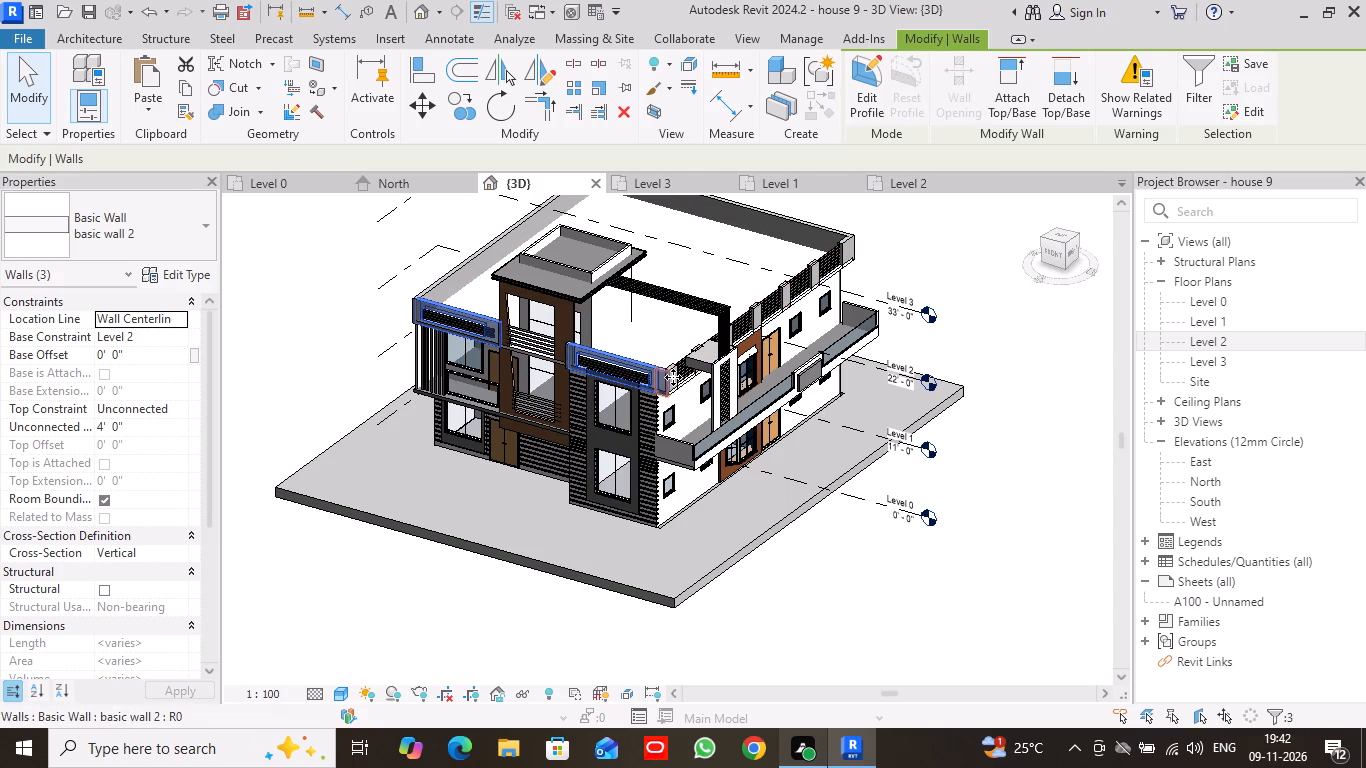
ctrl+scroll(673, 377, up, 5)
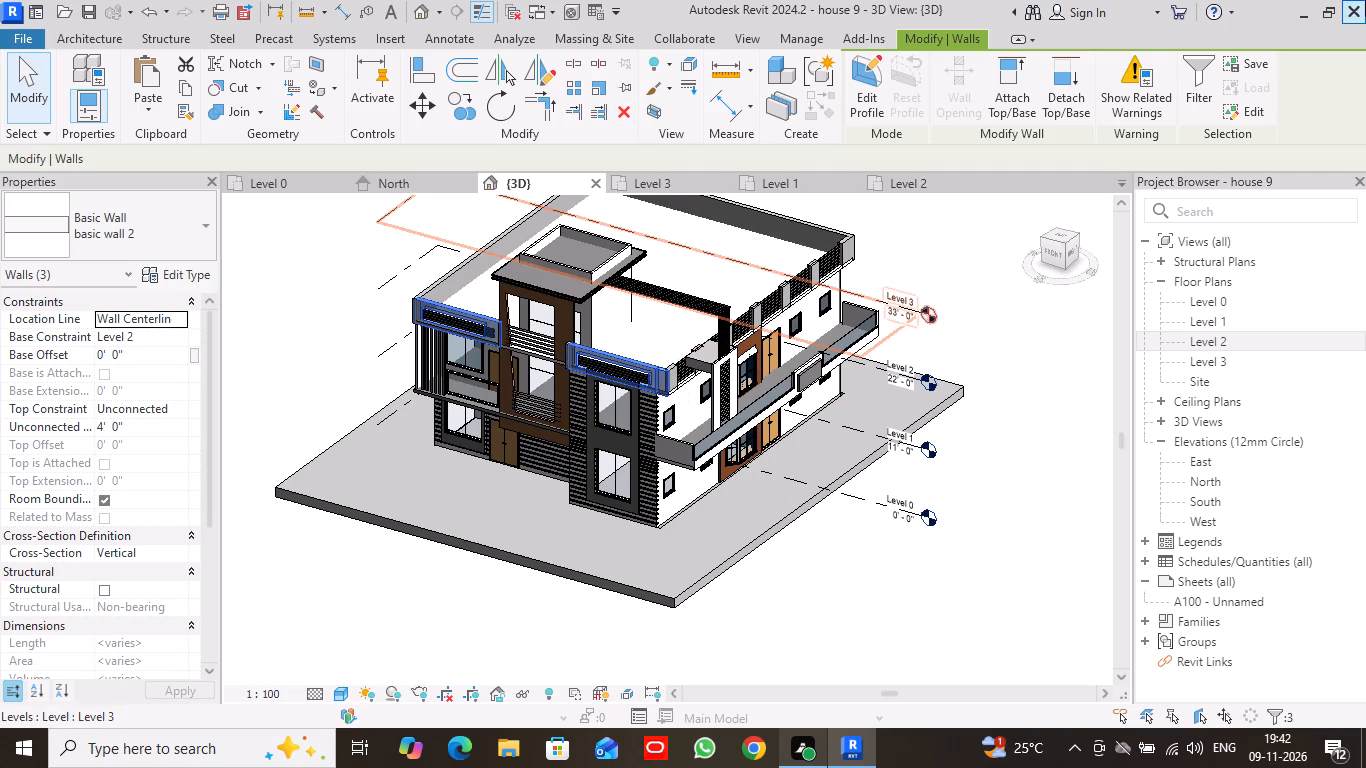
click(180, 279)
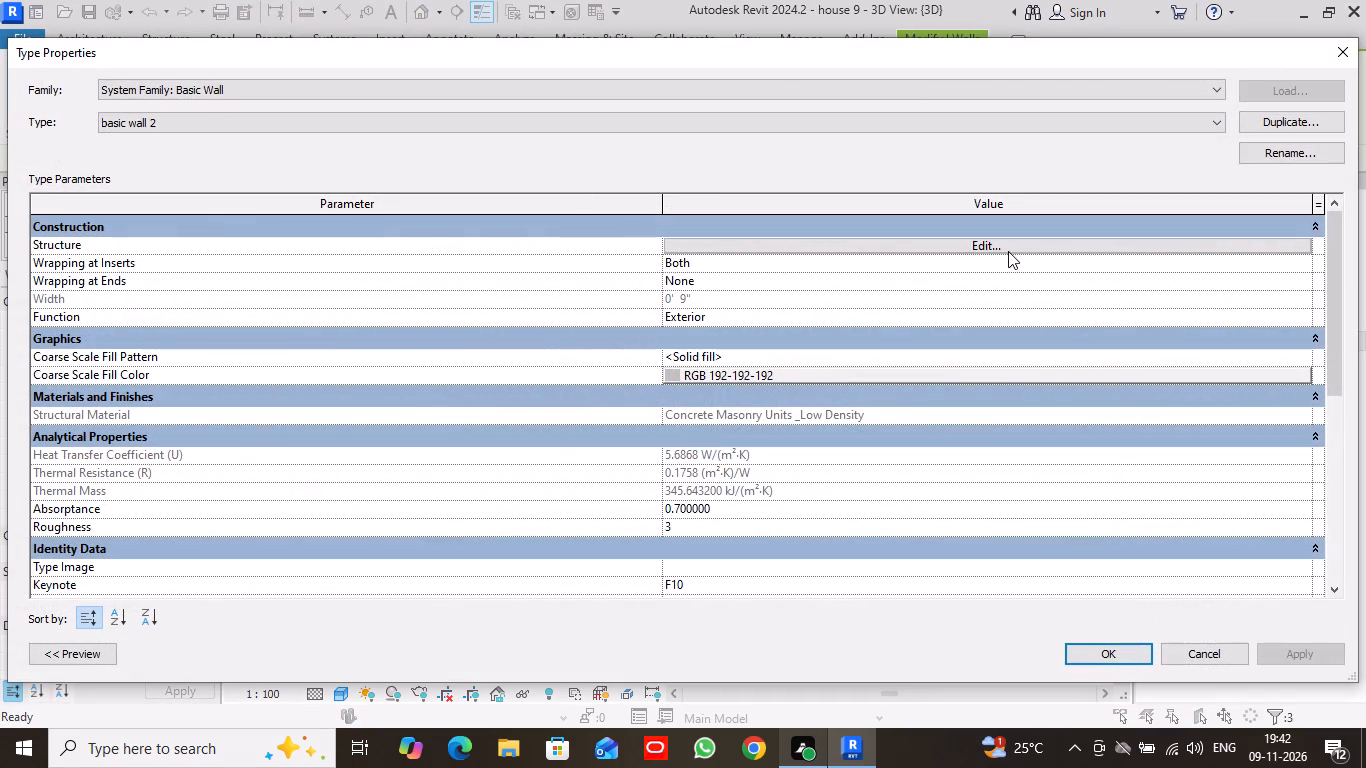
click(1008, 244)
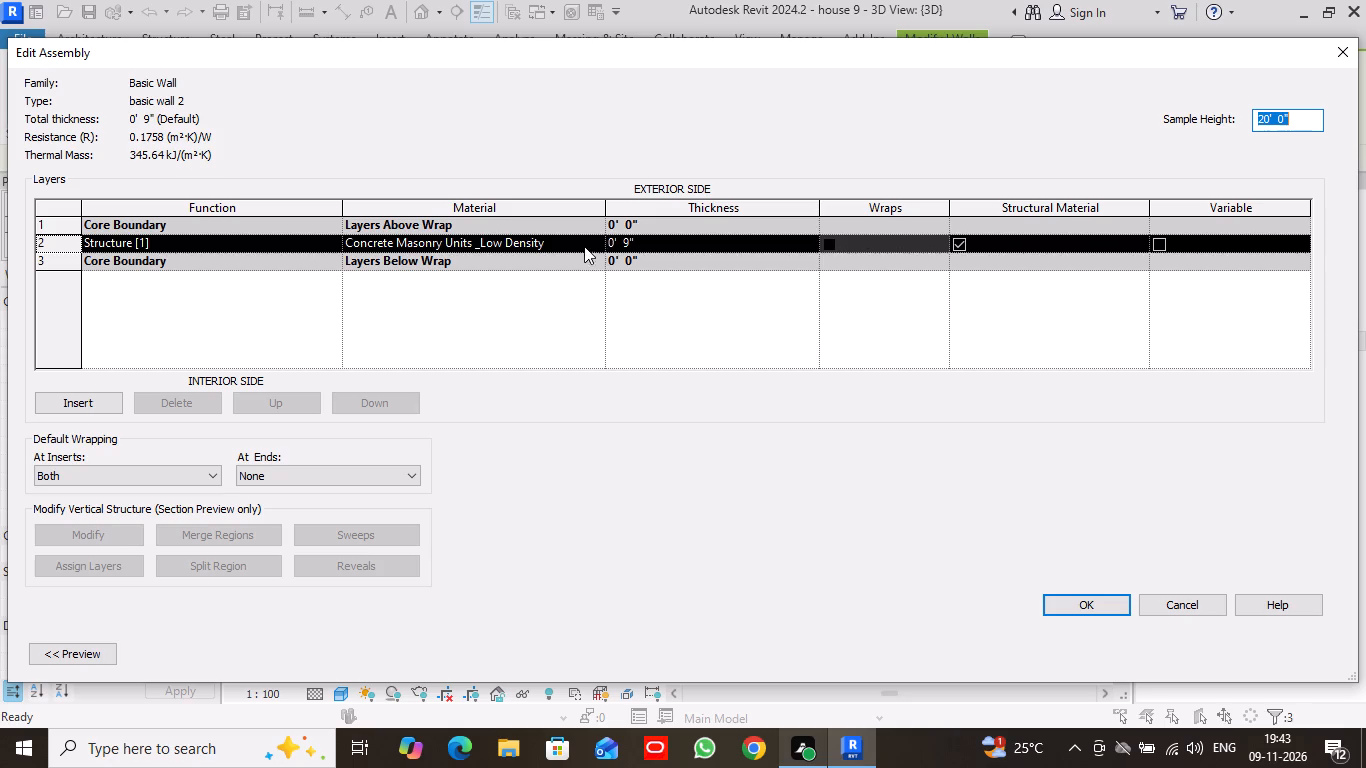
click(590, 239)
click(602, 241)
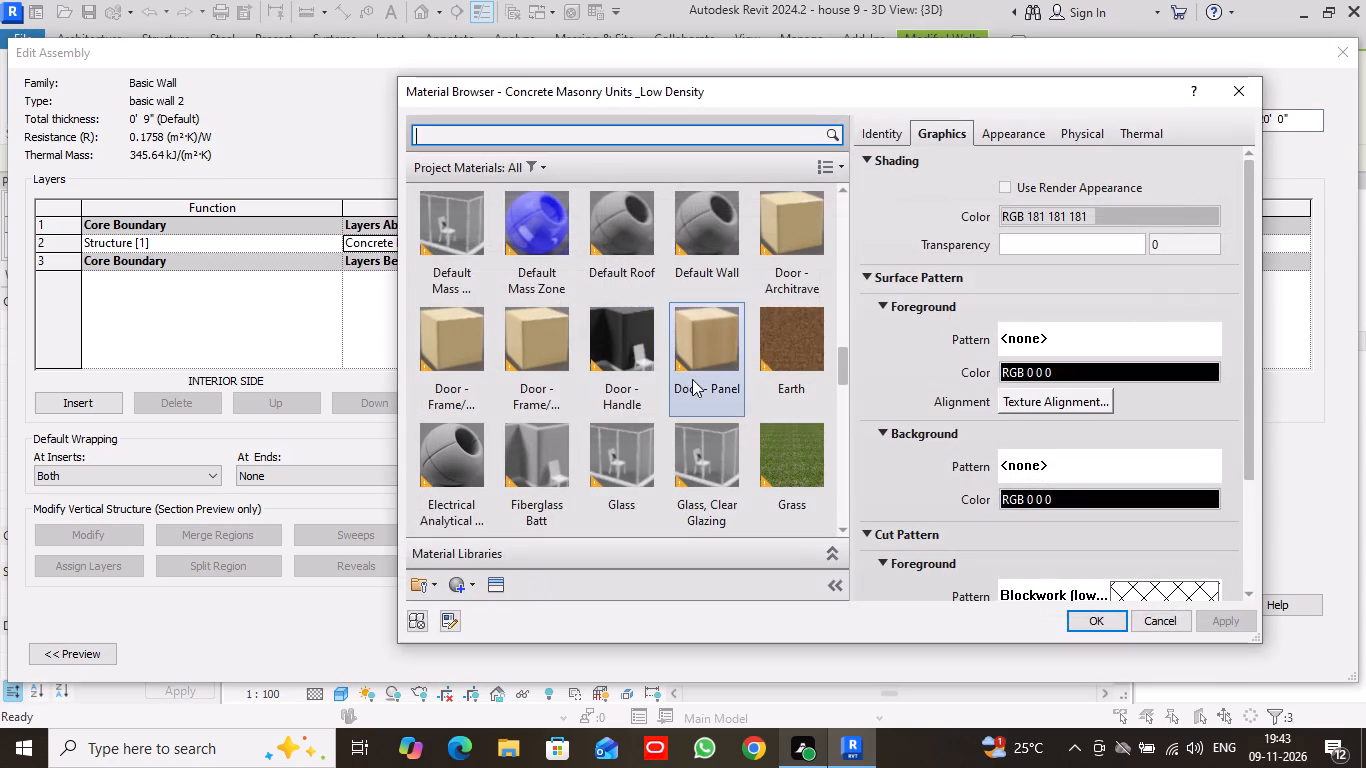
click(621, 354)
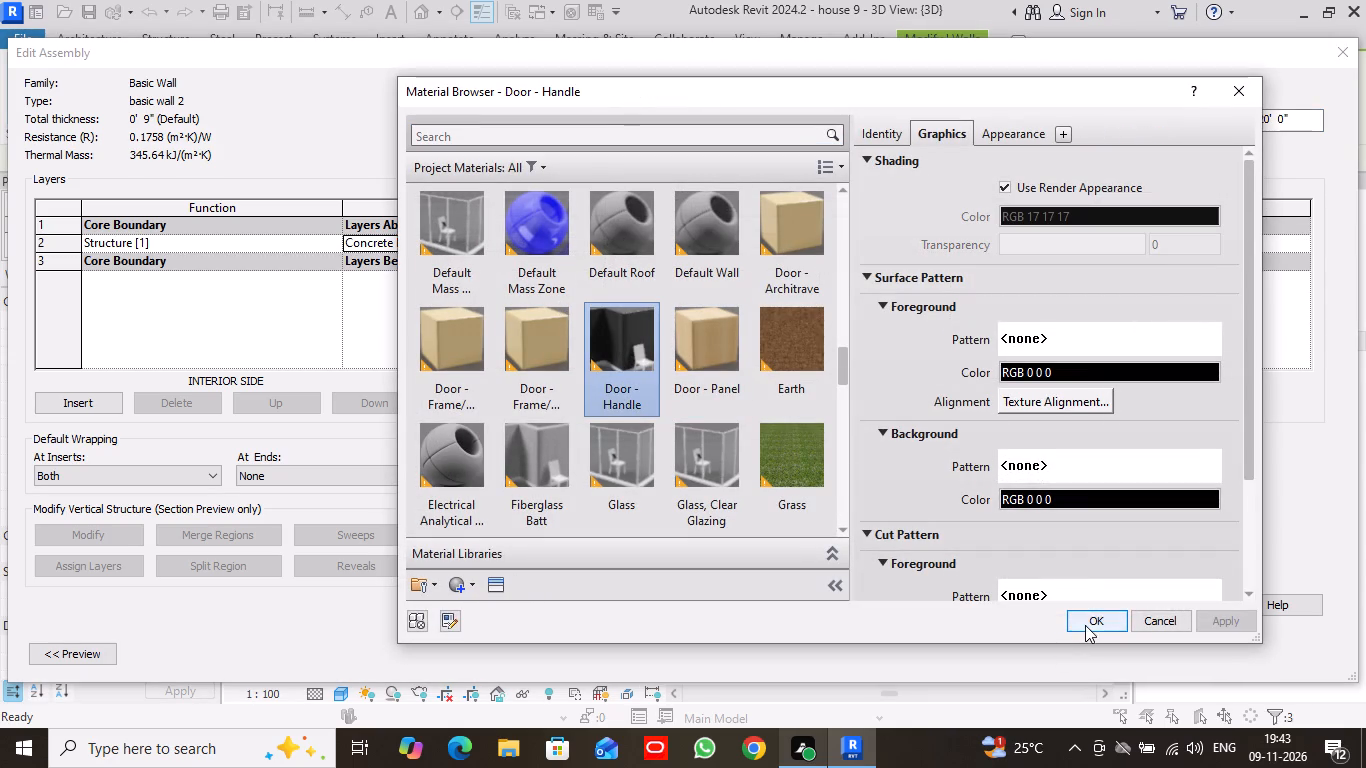
click(1085, 625)
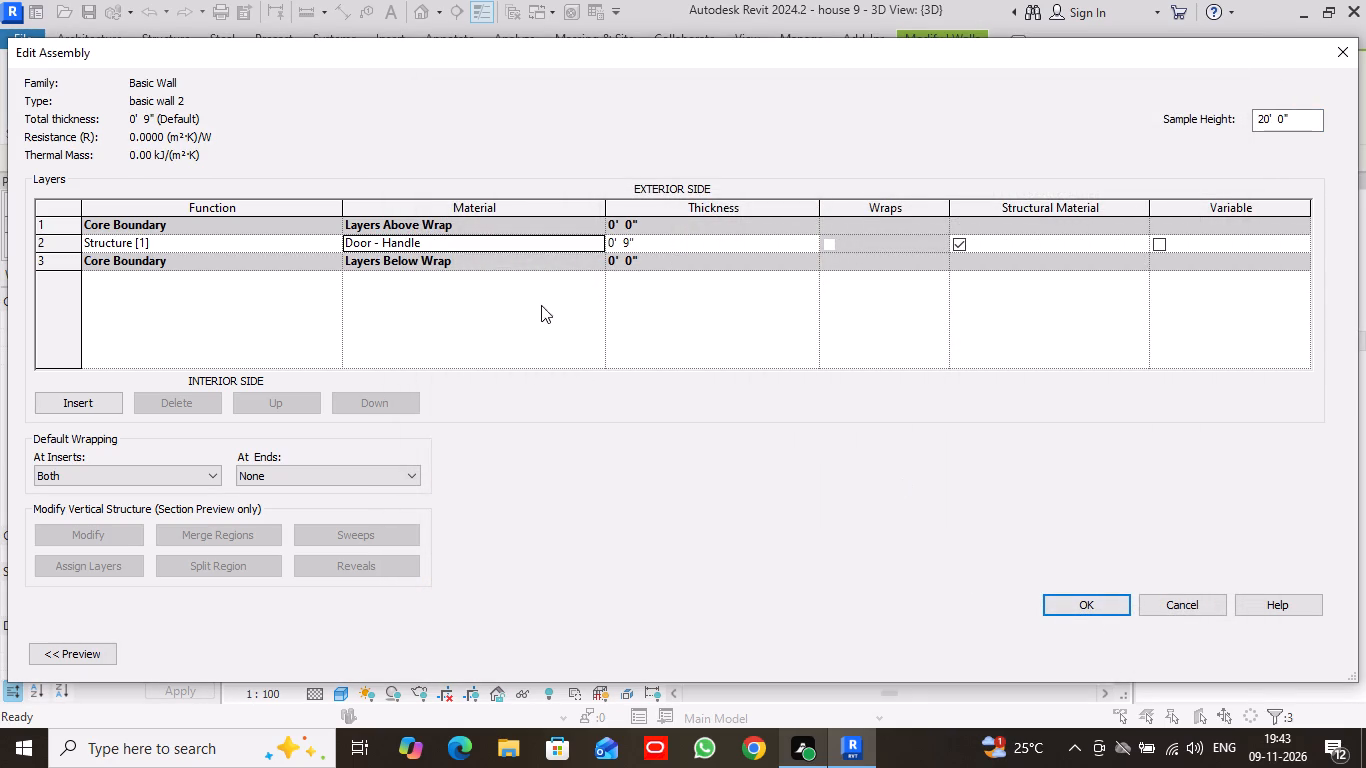
Change the structure layer material of the parapet walls' type, basic wall 2, to Brick, Common.
click(598, 244)
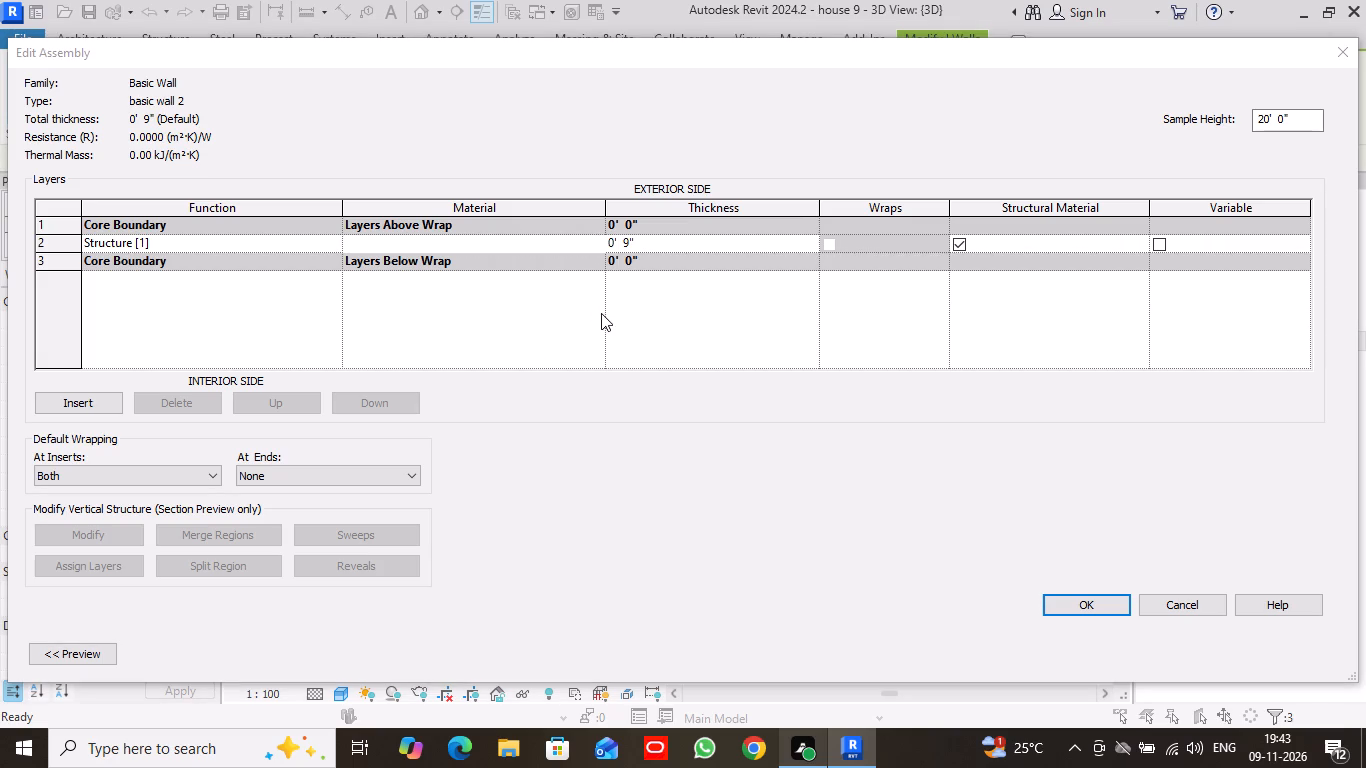
scroll(648, 349, down, 2)
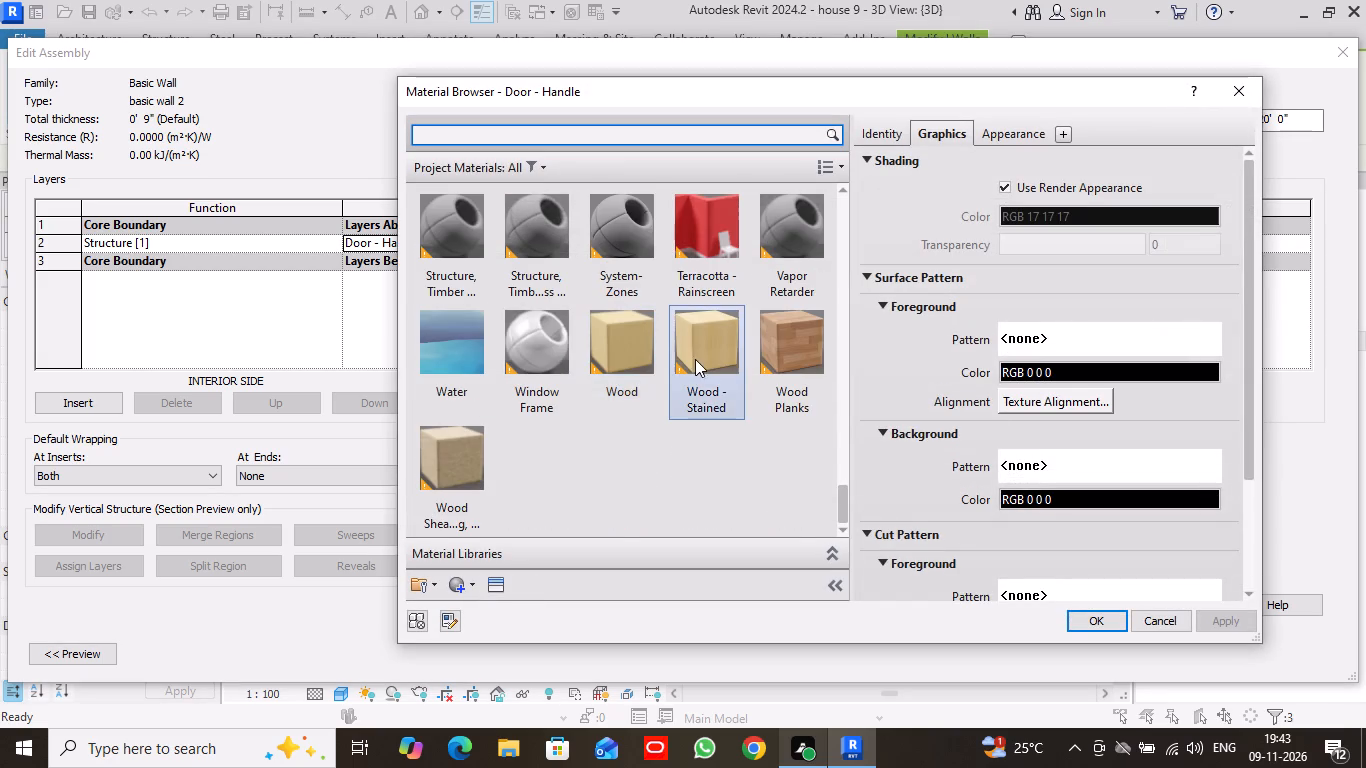
scroll(699, 355, up, 4)
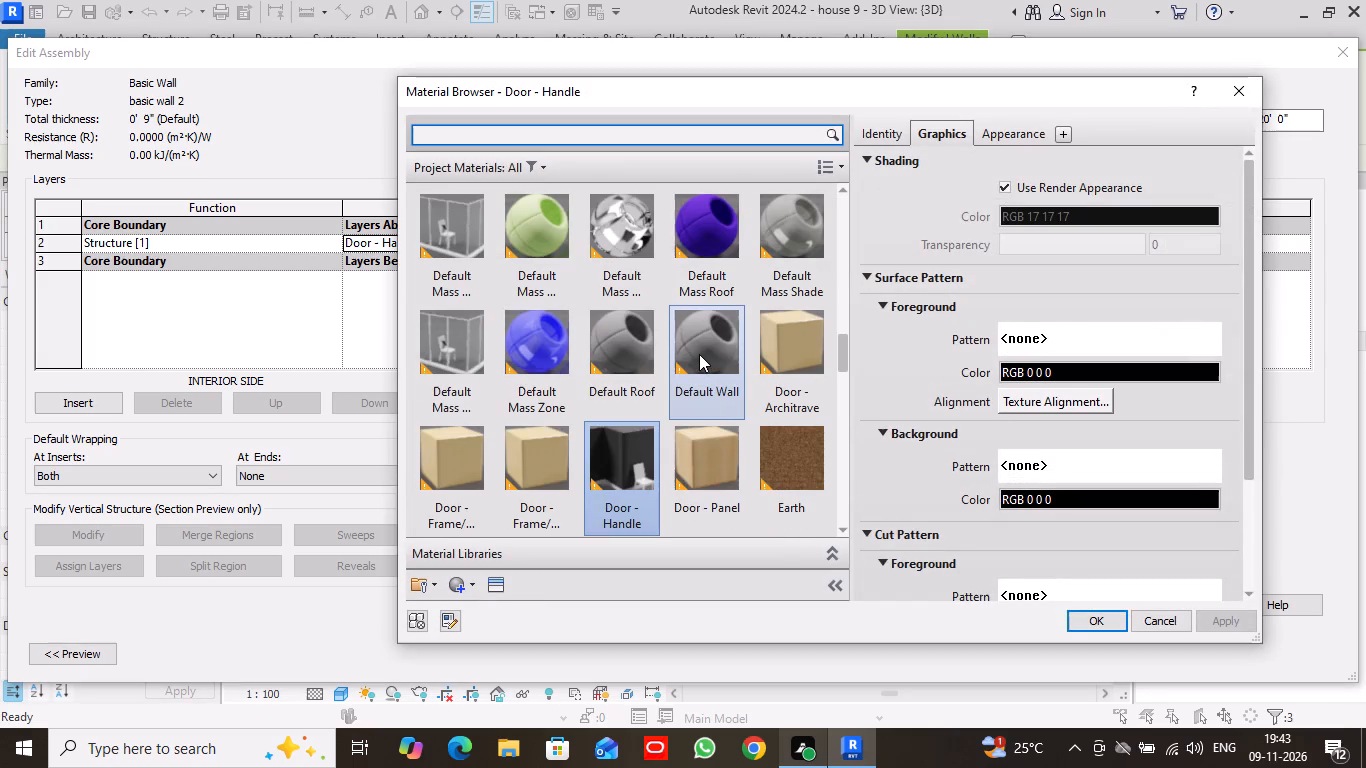
scroll(699, 354, up, 2)
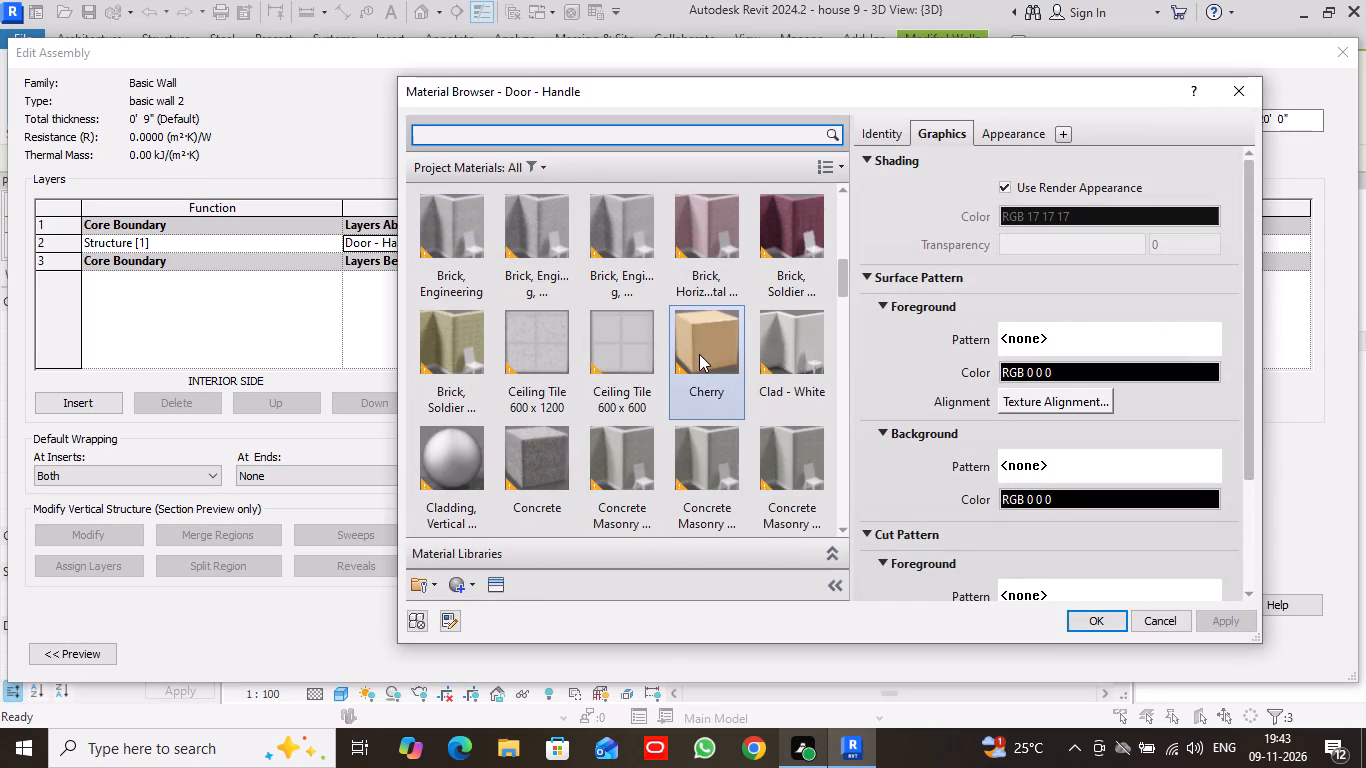
scroll(746, 303, up, 1)
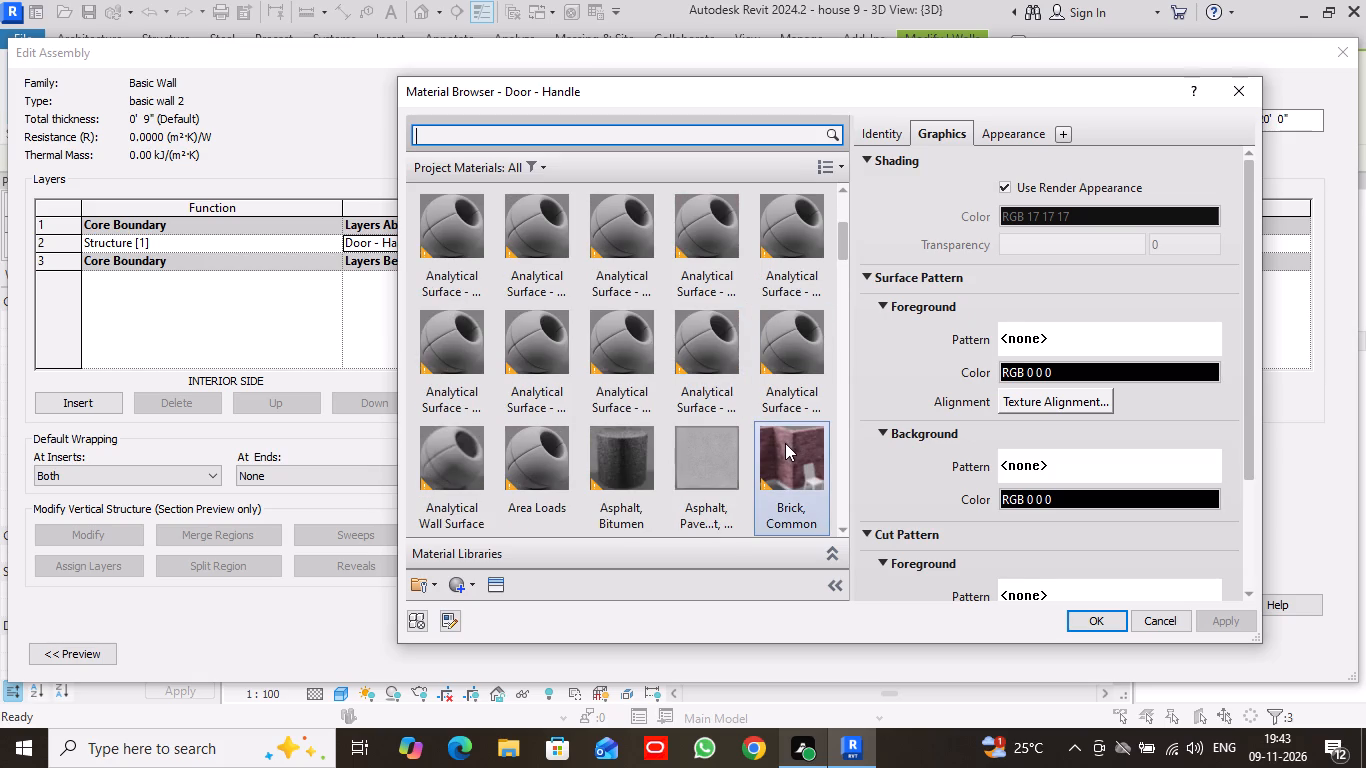
click(785, 443)
click(1098, 621)
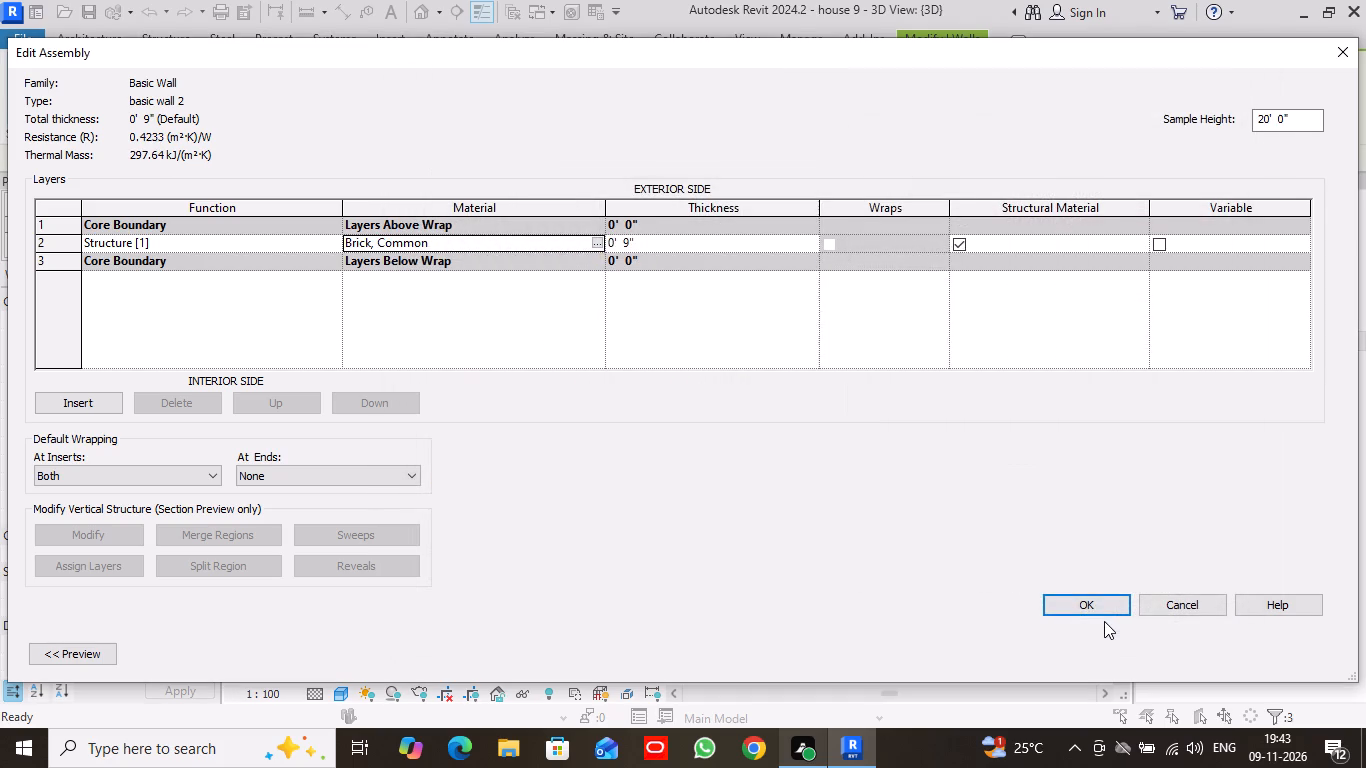
click(1097, 600)
click(1109, 651)
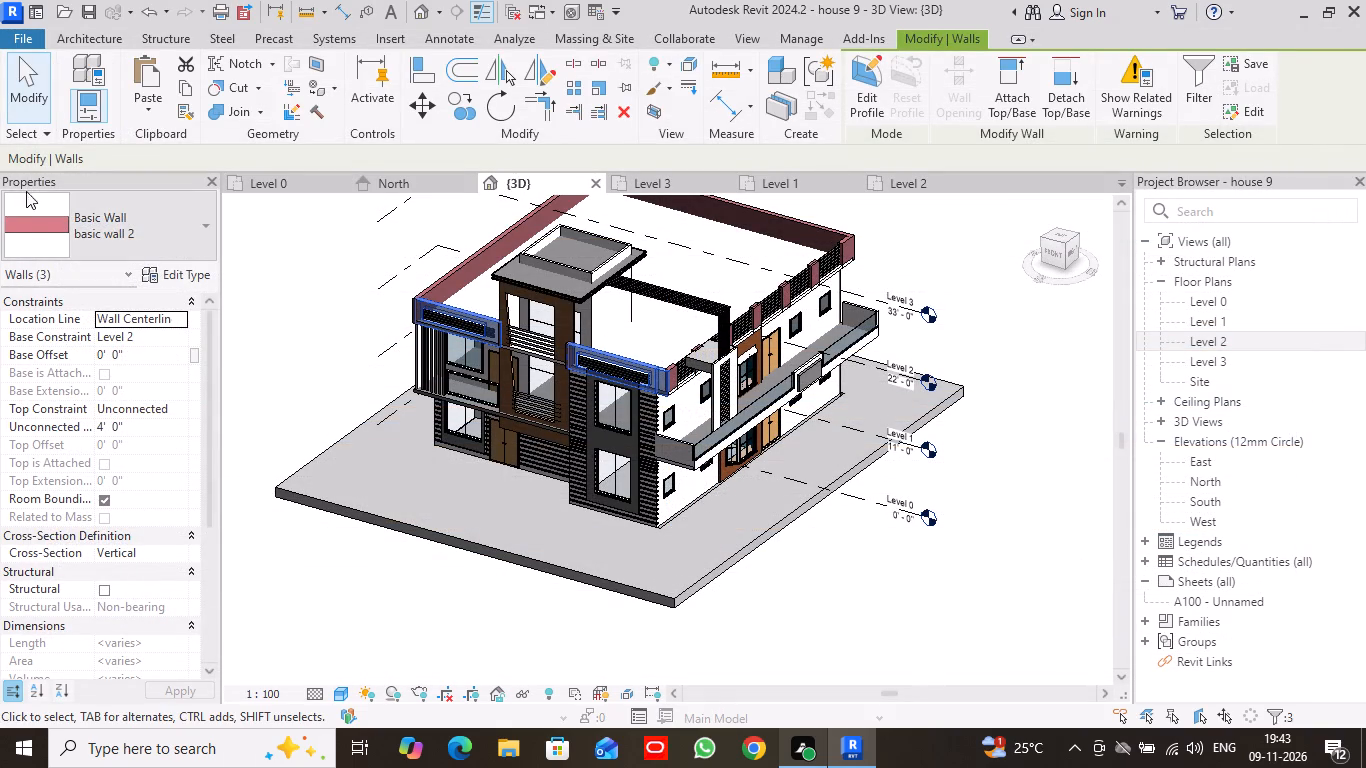
click(29, 111)
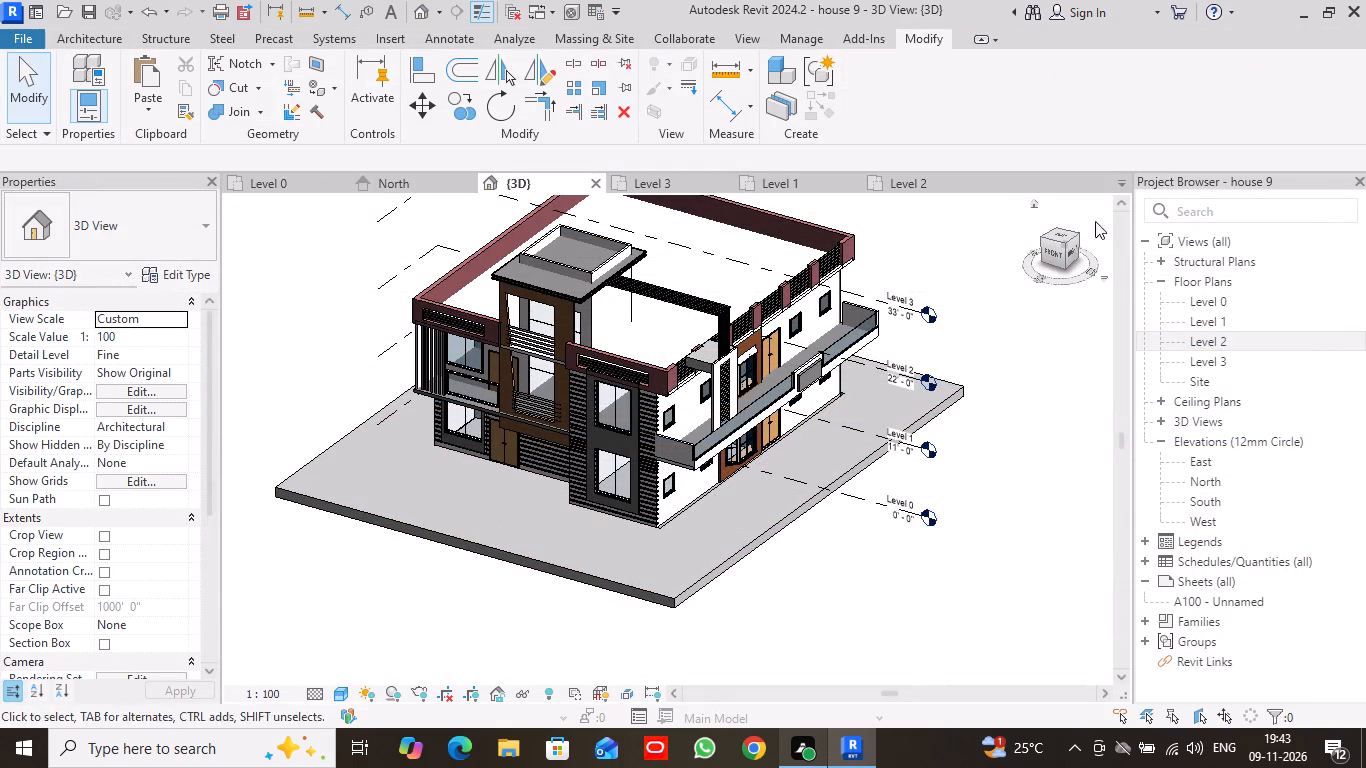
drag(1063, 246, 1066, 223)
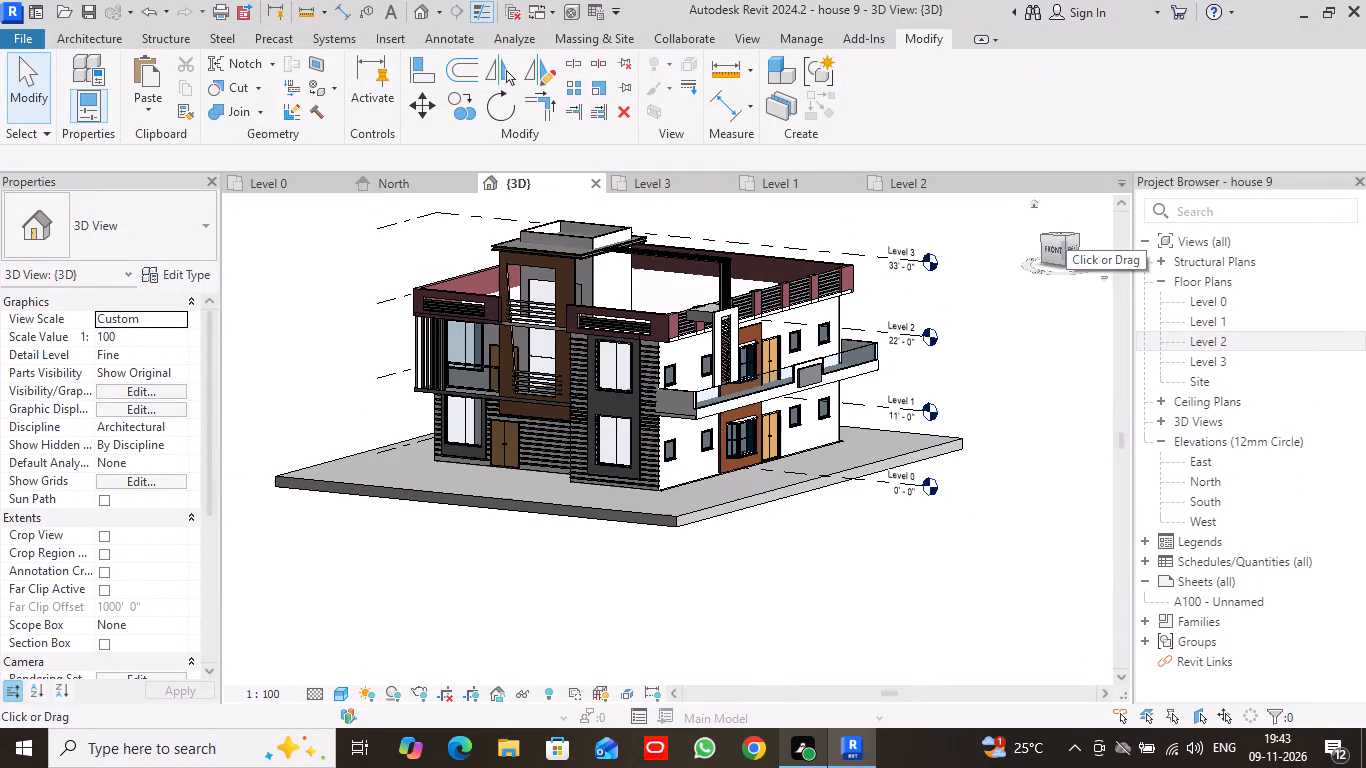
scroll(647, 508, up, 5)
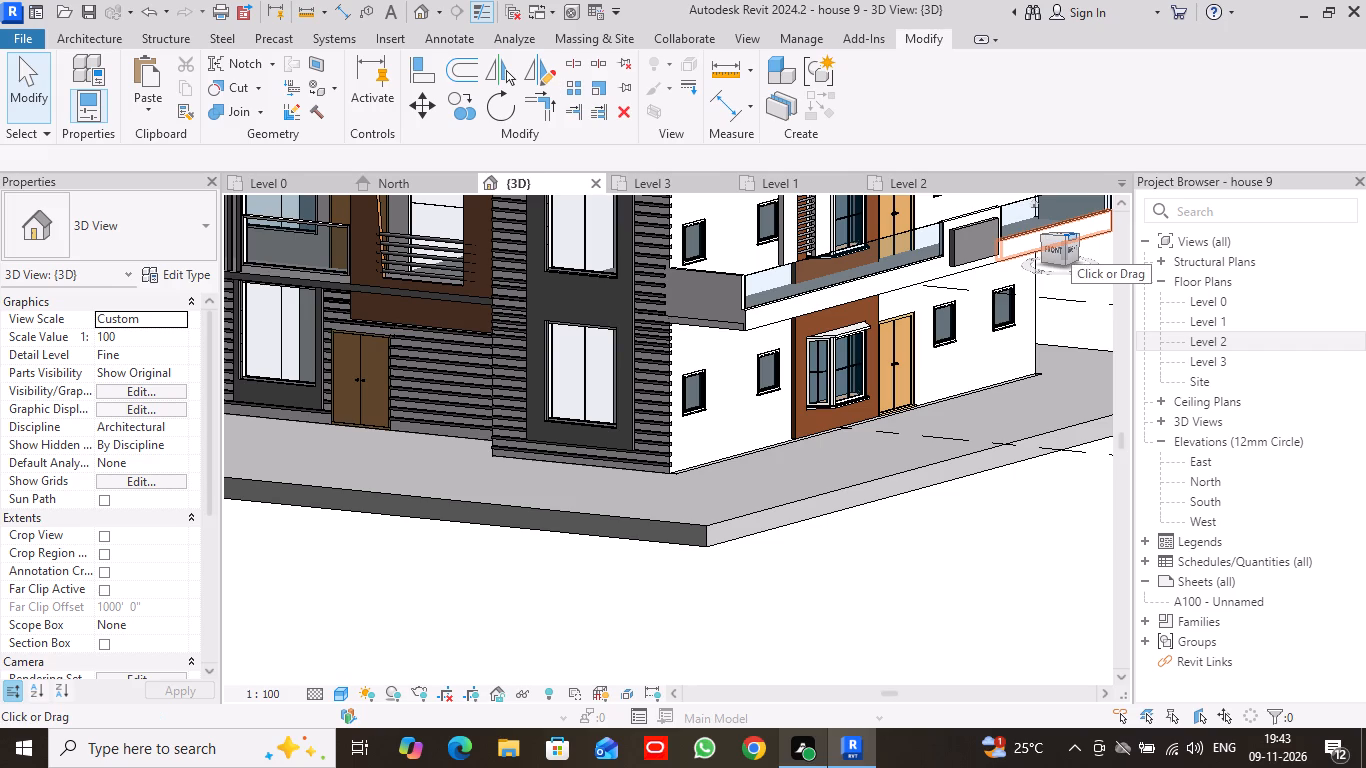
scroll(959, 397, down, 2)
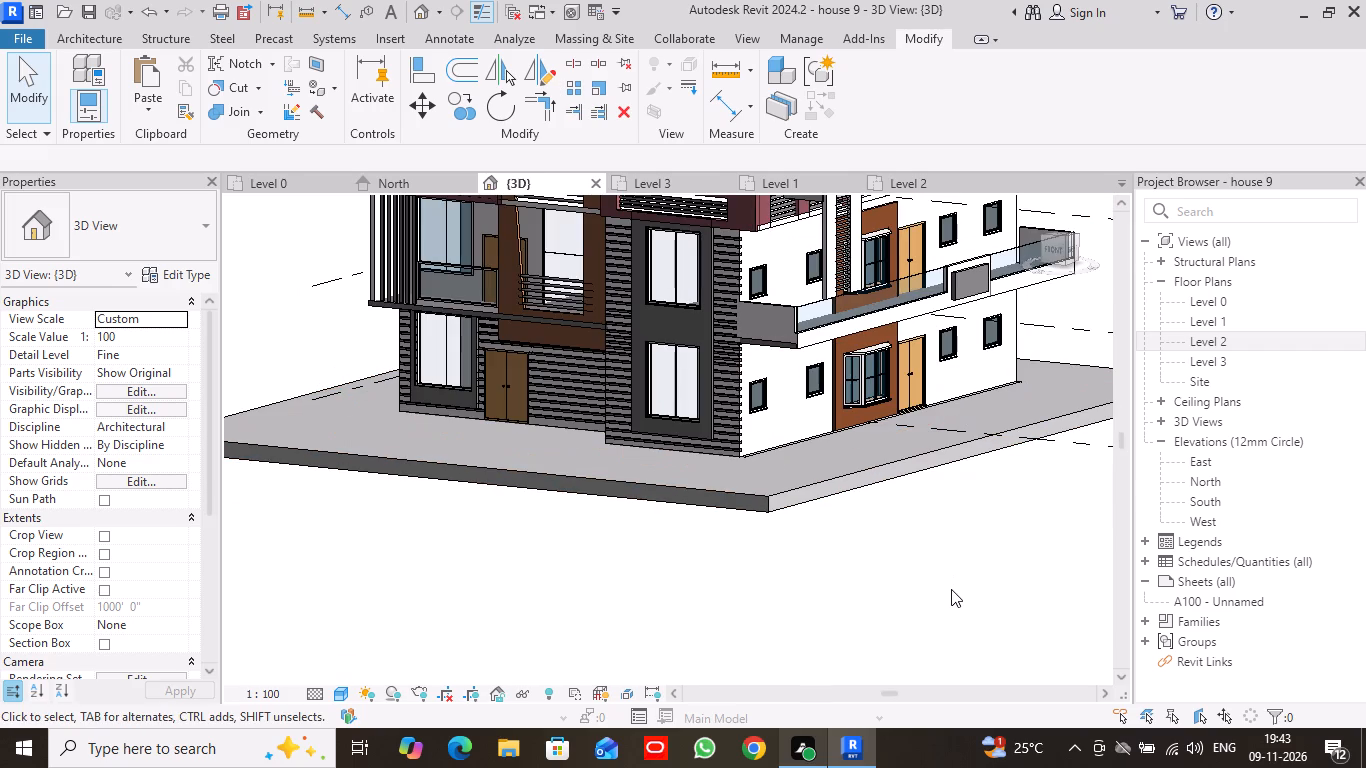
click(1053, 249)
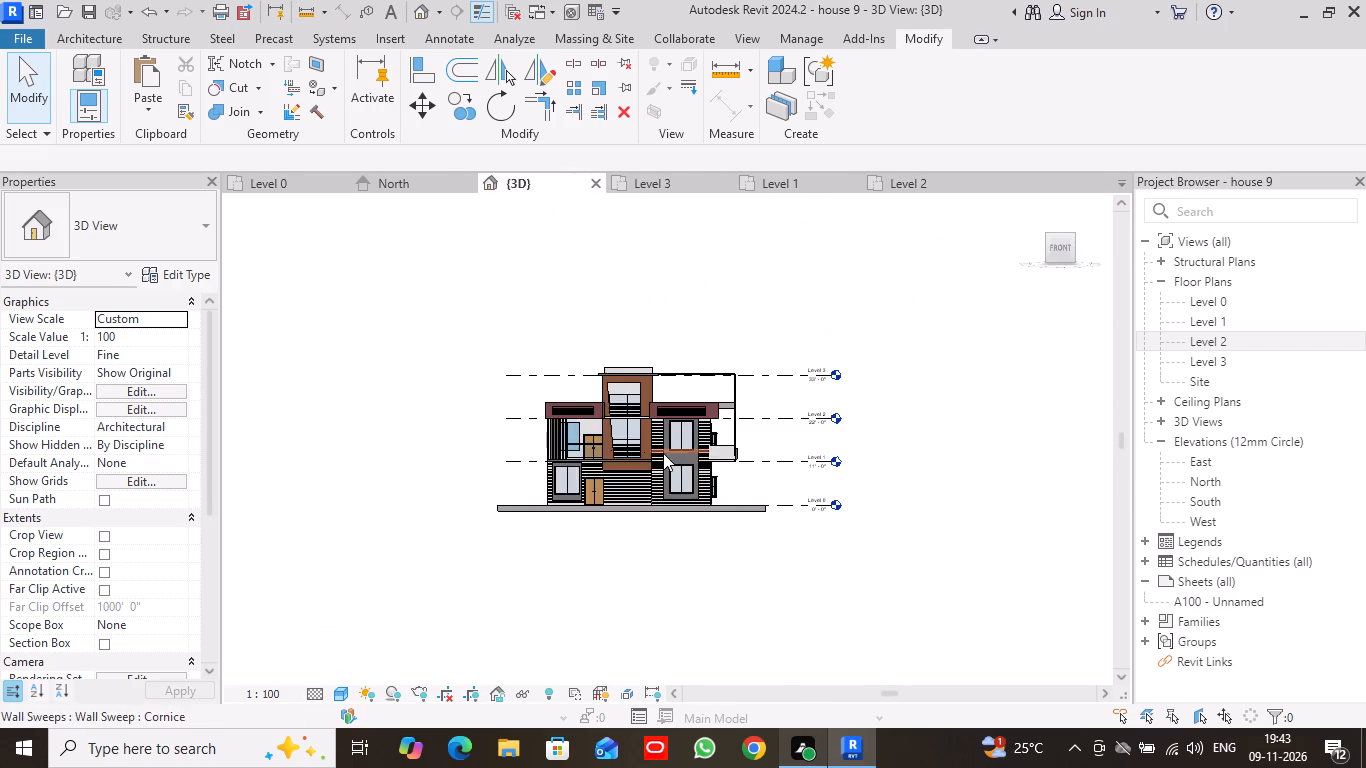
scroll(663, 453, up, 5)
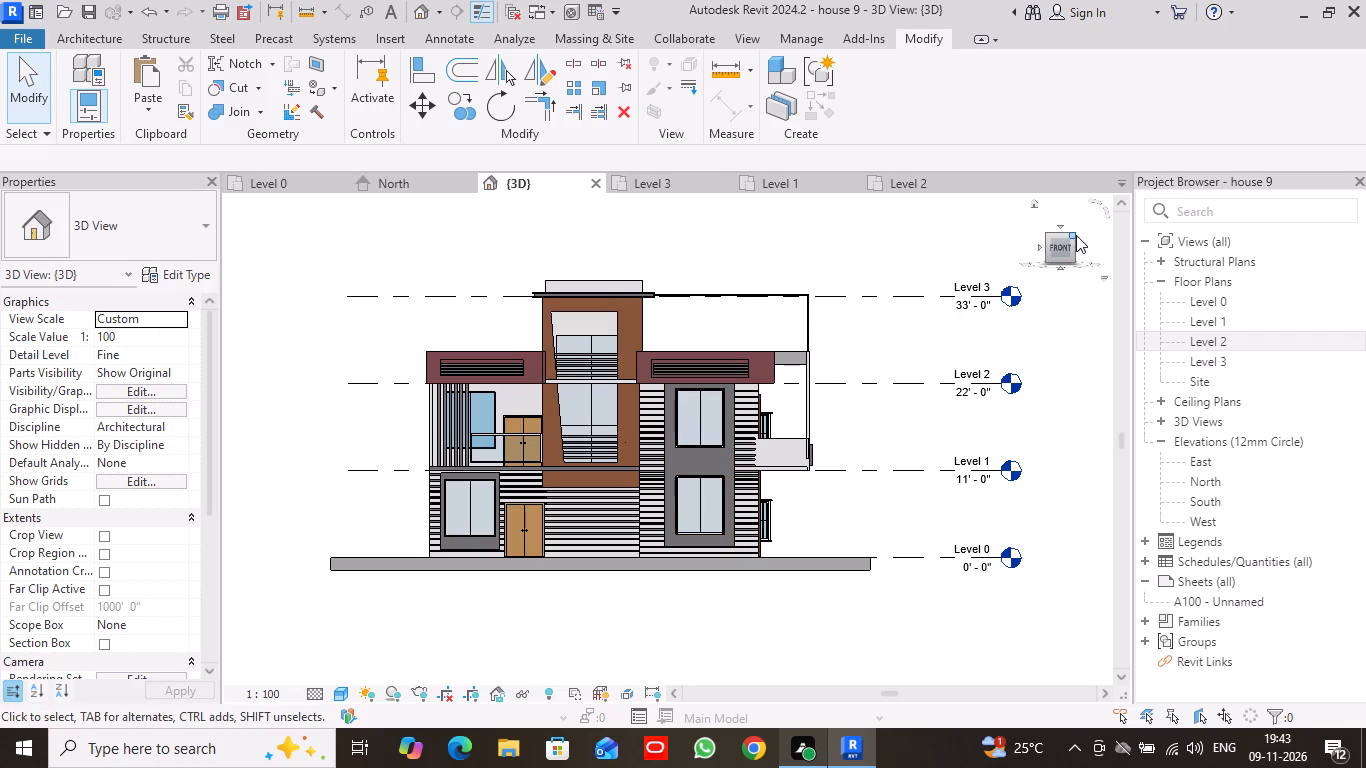
Inspect the type properties of the generic model surround framing the two stacked front windows.
drag(1074, 237, 1033, 252)
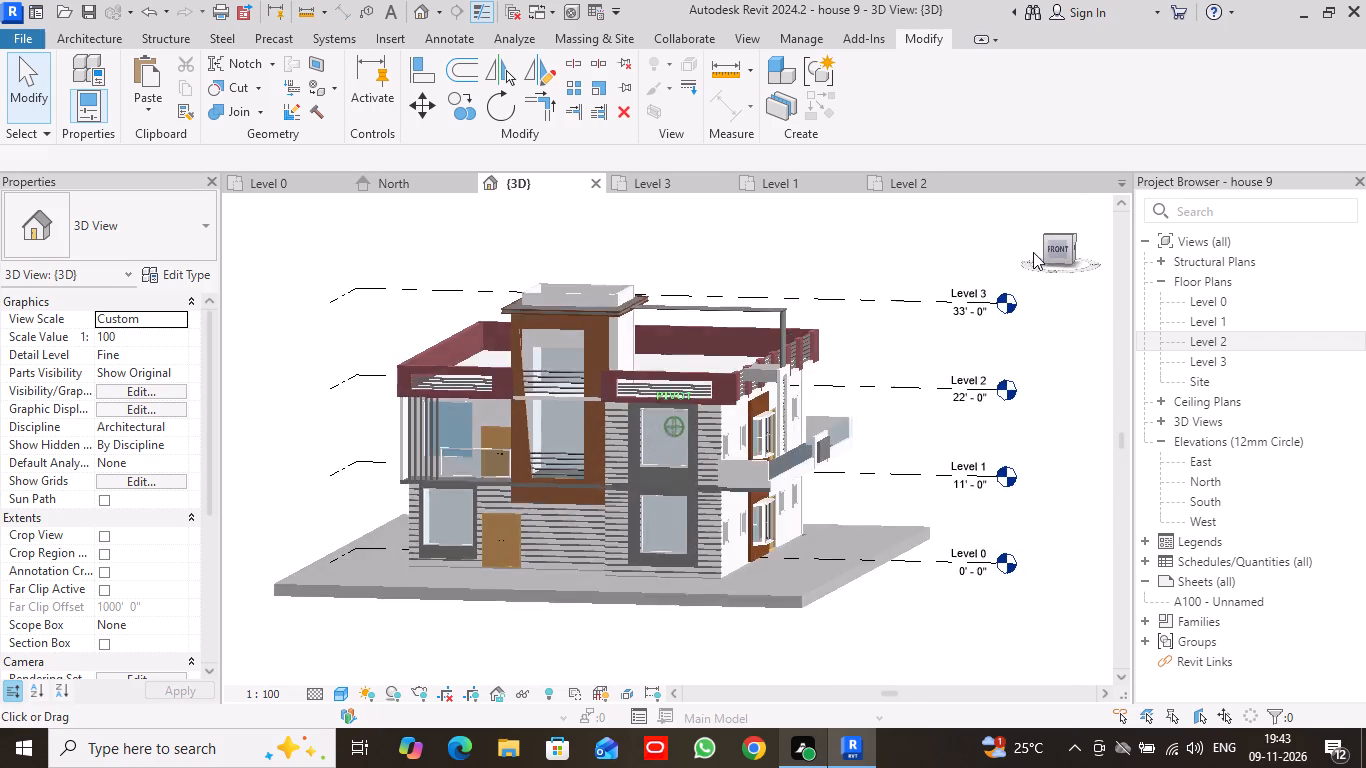
drag(1033, 252, 1000, 261)
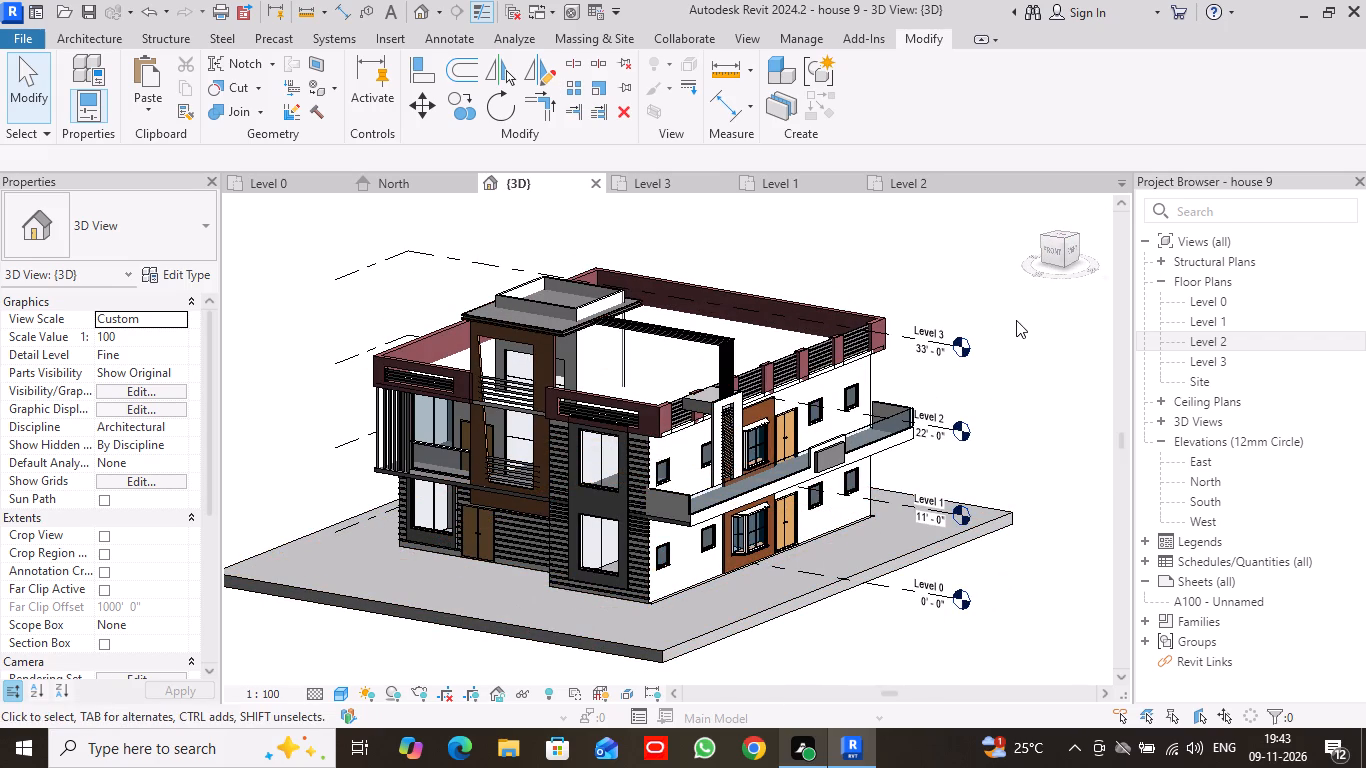
drag(1041, 238, 1082, 239)
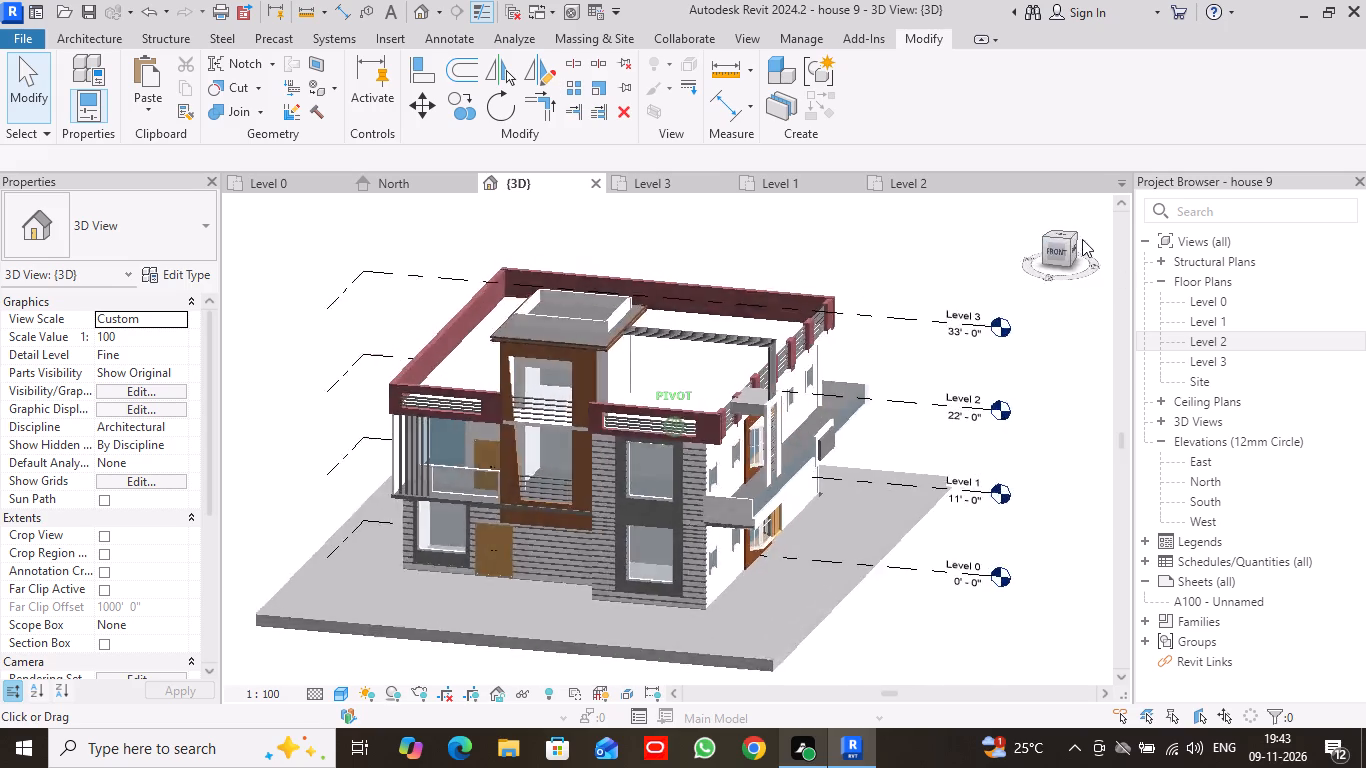
drag(1082, 239, 1097, 229)
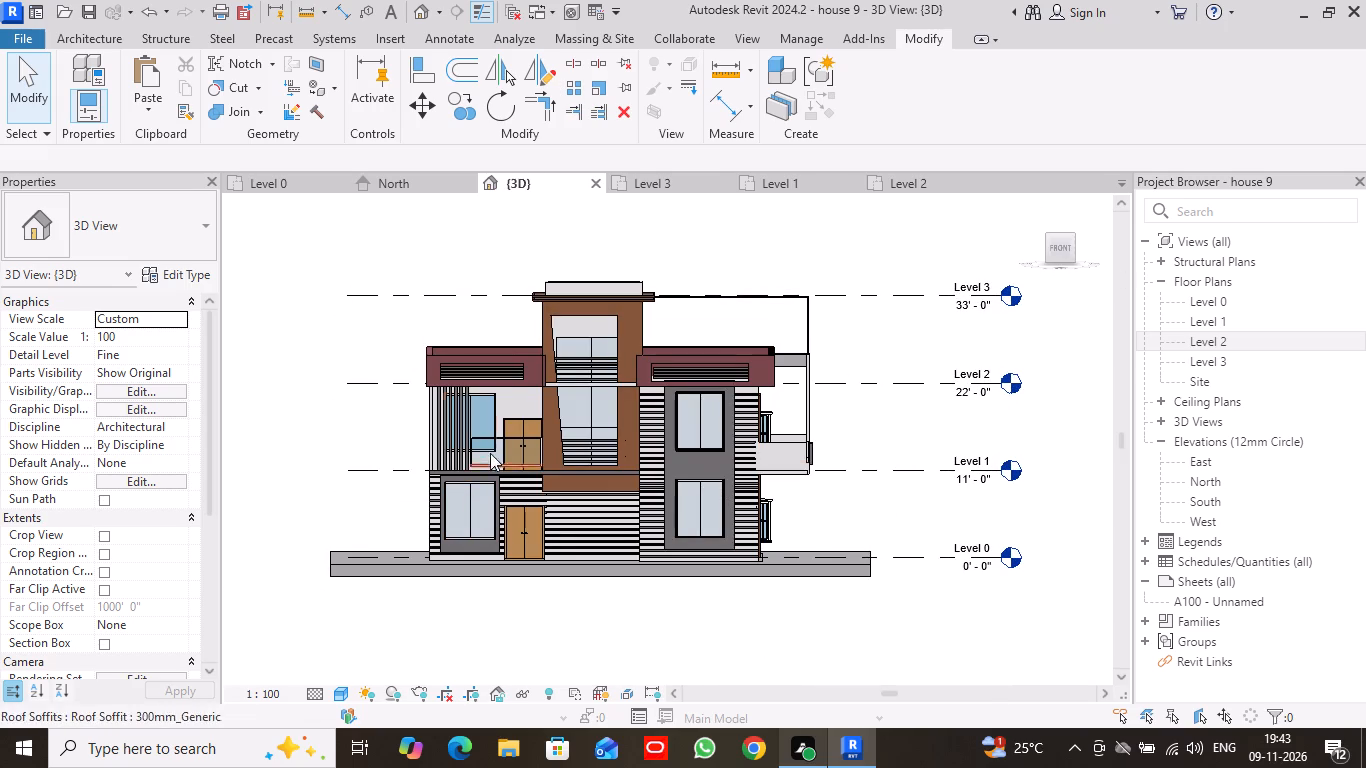
click(705, 460)
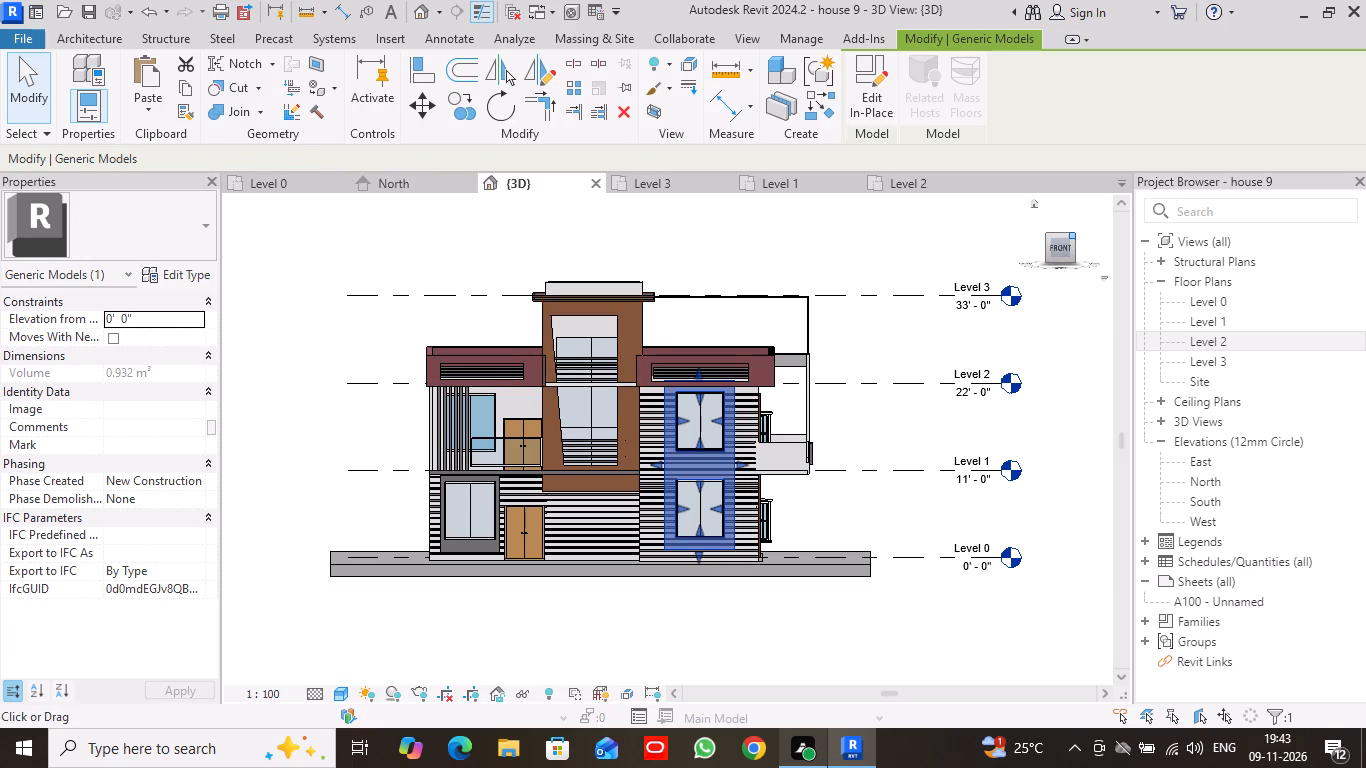
drag(1073, 234, 1023, 265)
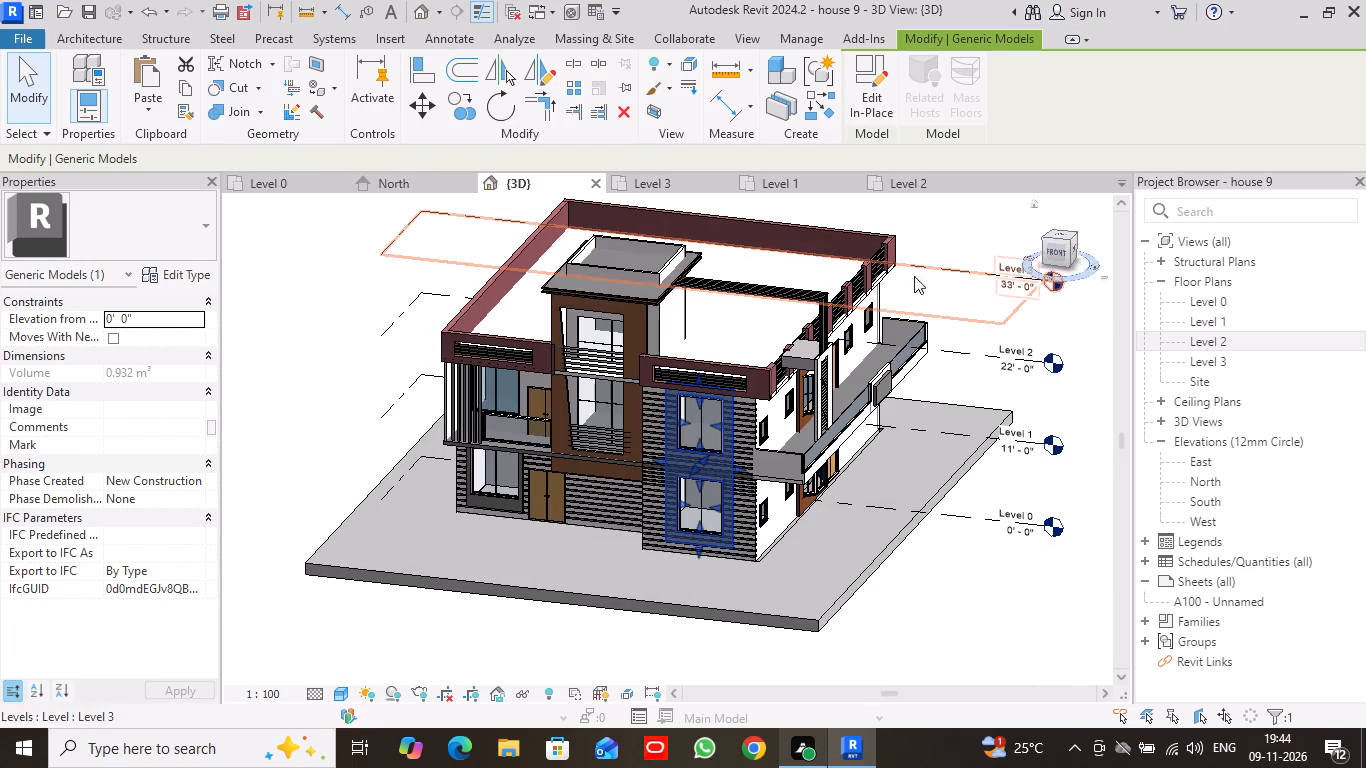
click(178, 273)
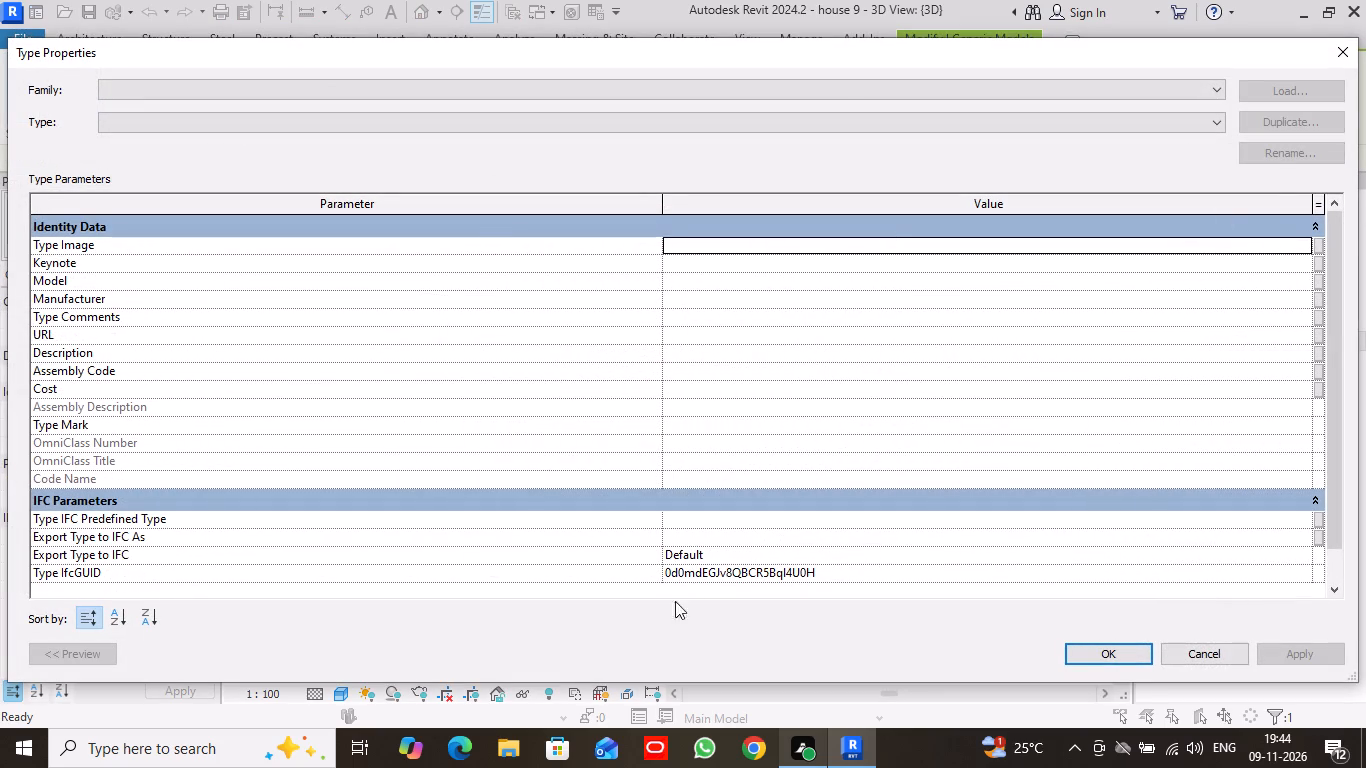
click(1103, 650)
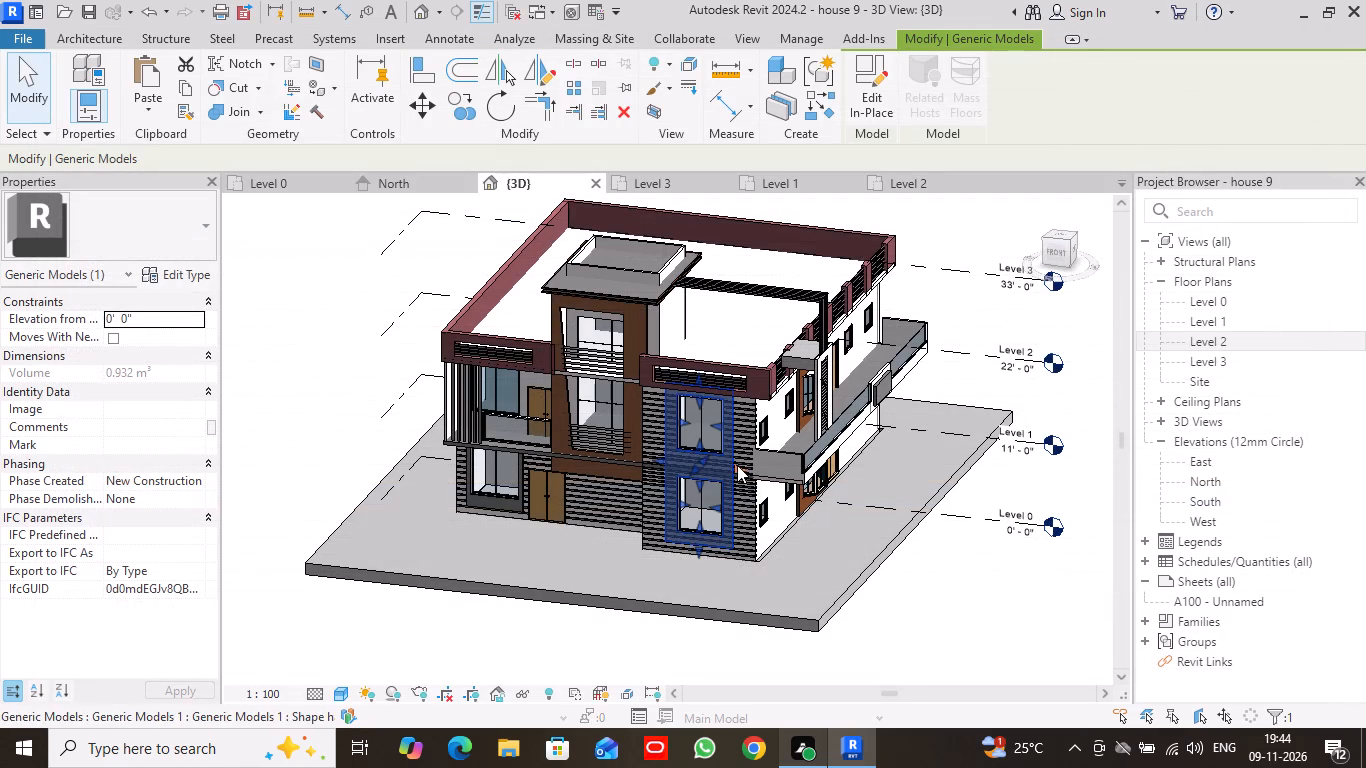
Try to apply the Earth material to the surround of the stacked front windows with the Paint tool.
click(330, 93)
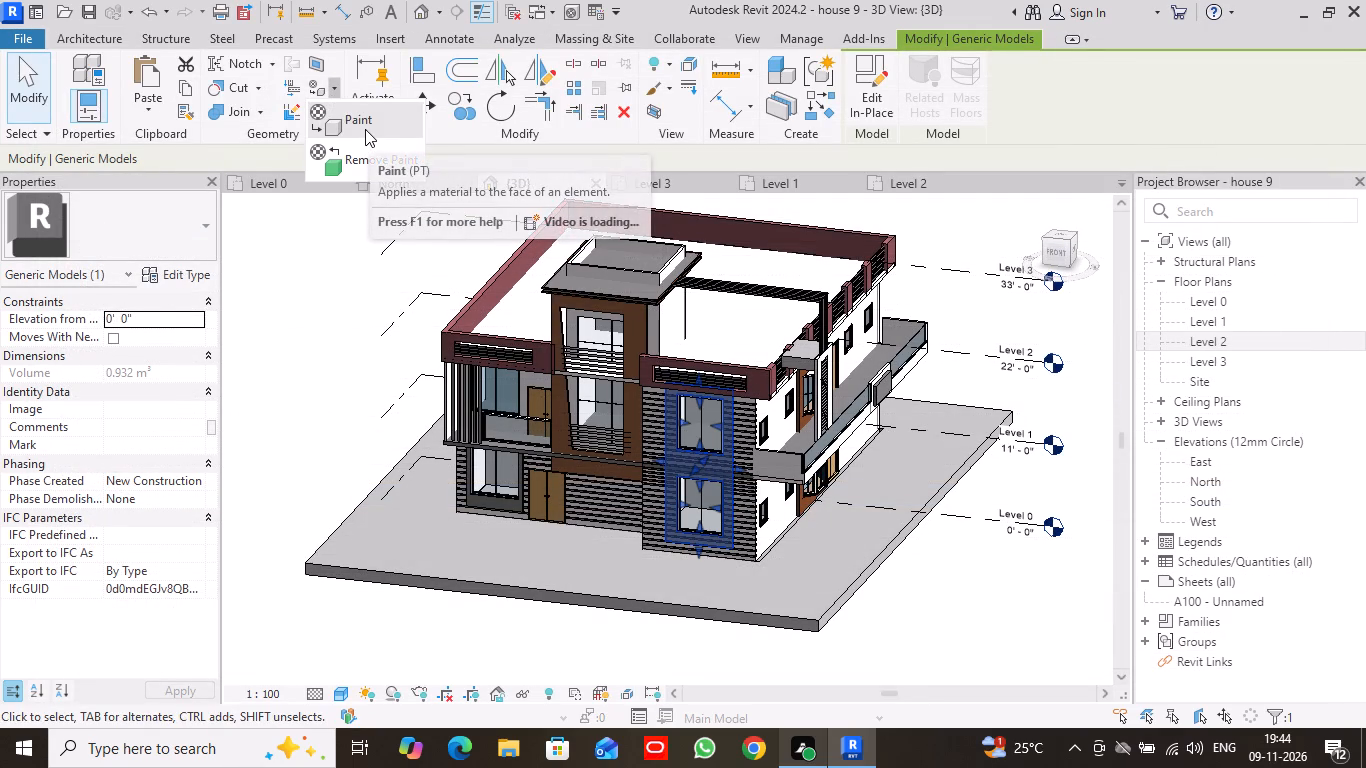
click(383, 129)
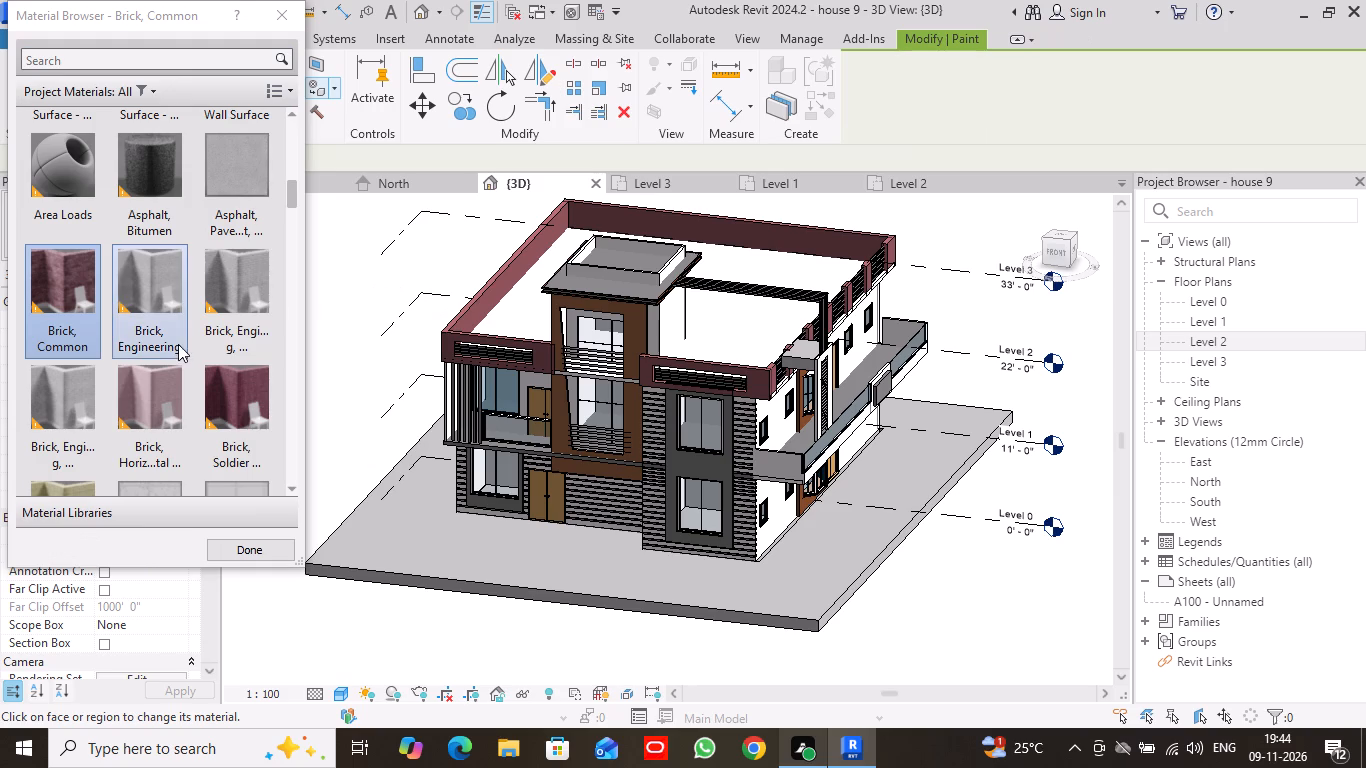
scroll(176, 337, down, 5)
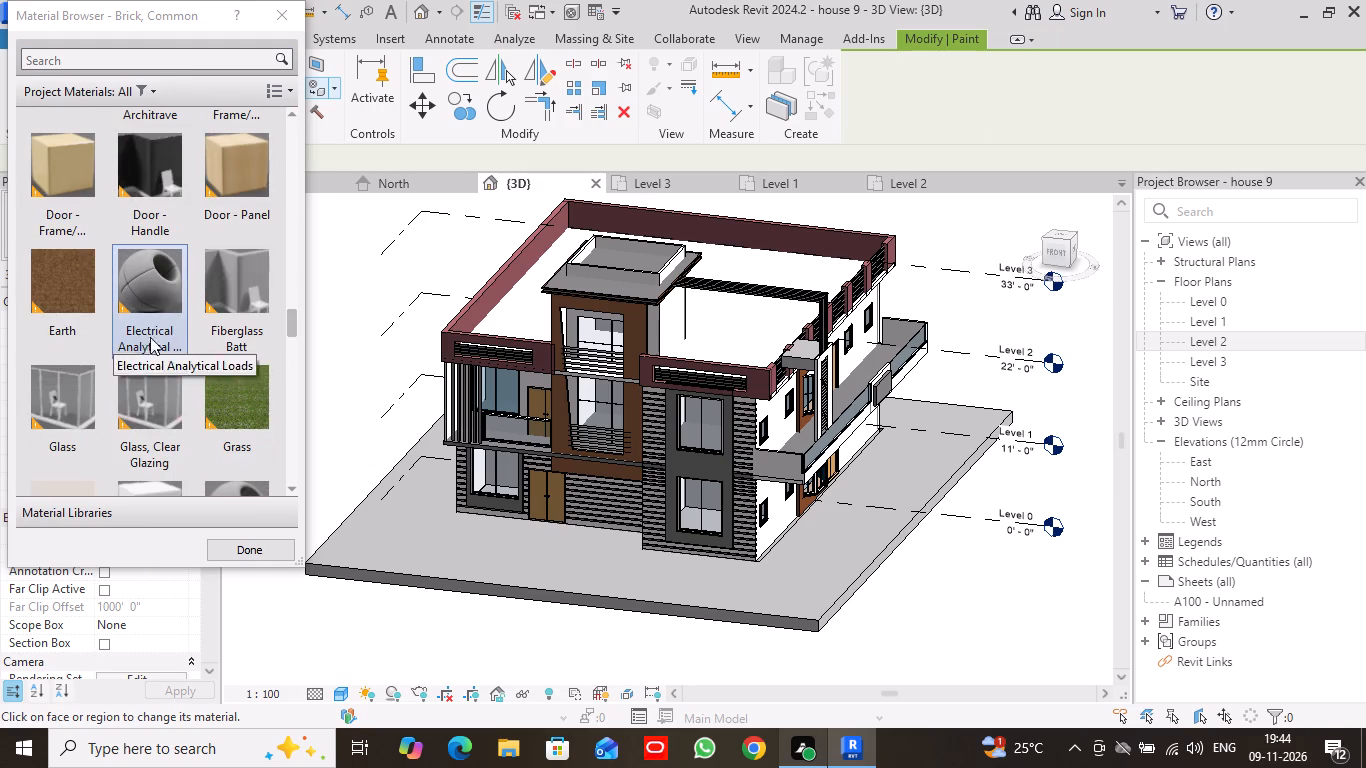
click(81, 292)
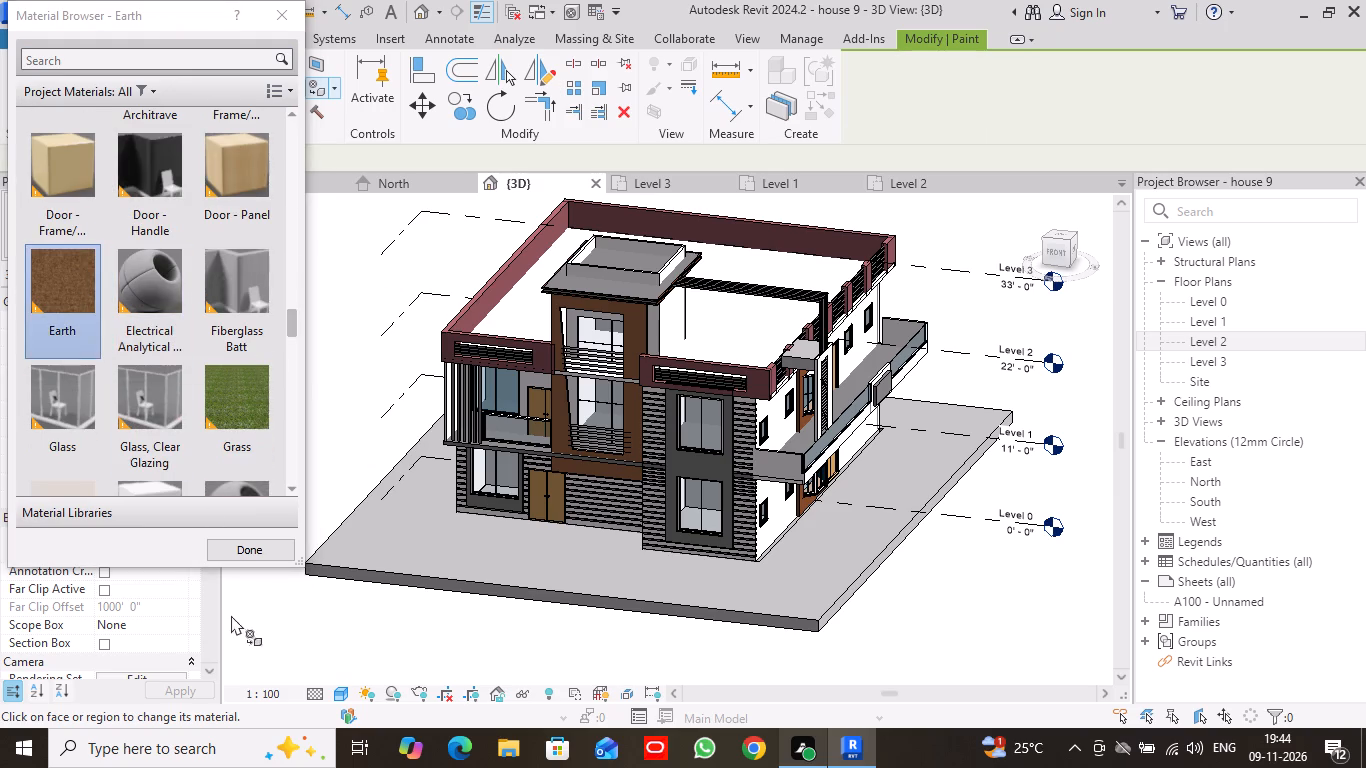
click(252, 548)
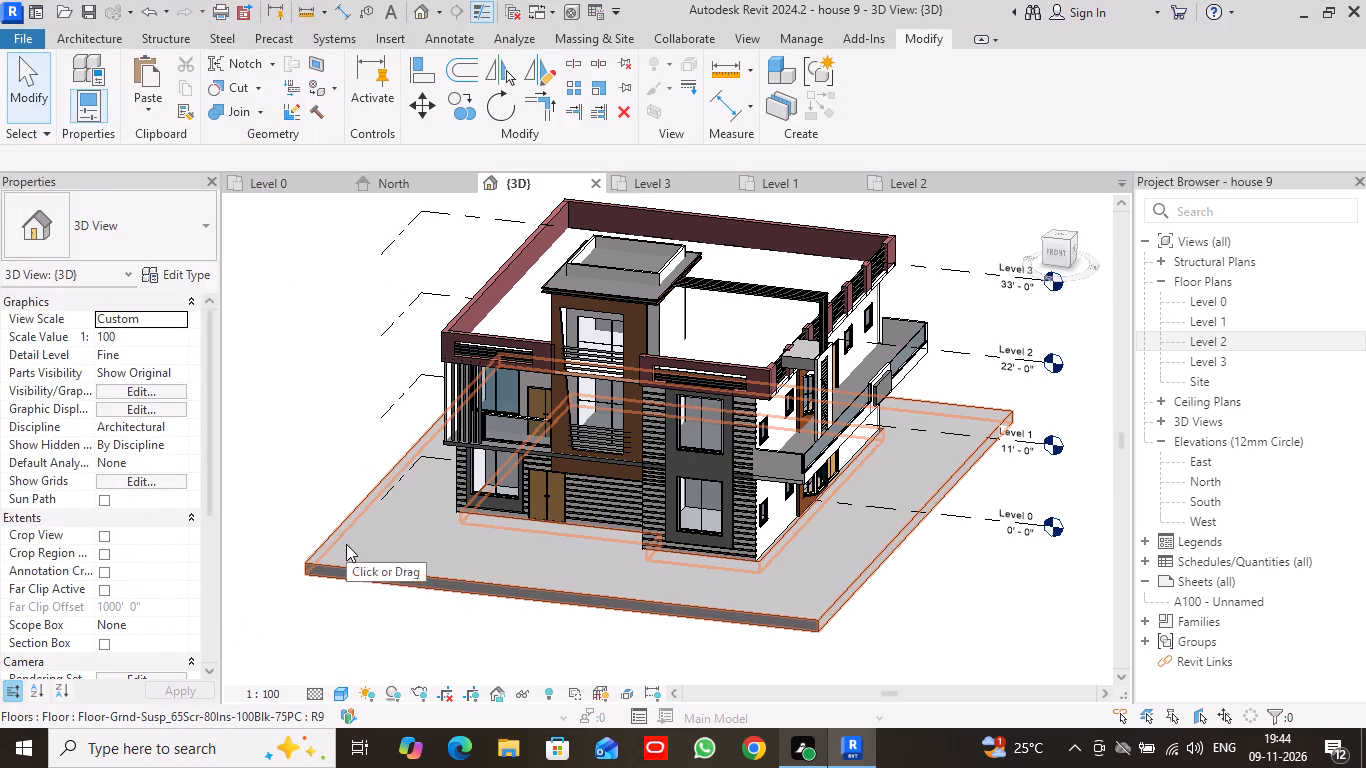
Recheck the type properties of the front window surround for a material setting, and clear the selection.
click(727, 508)
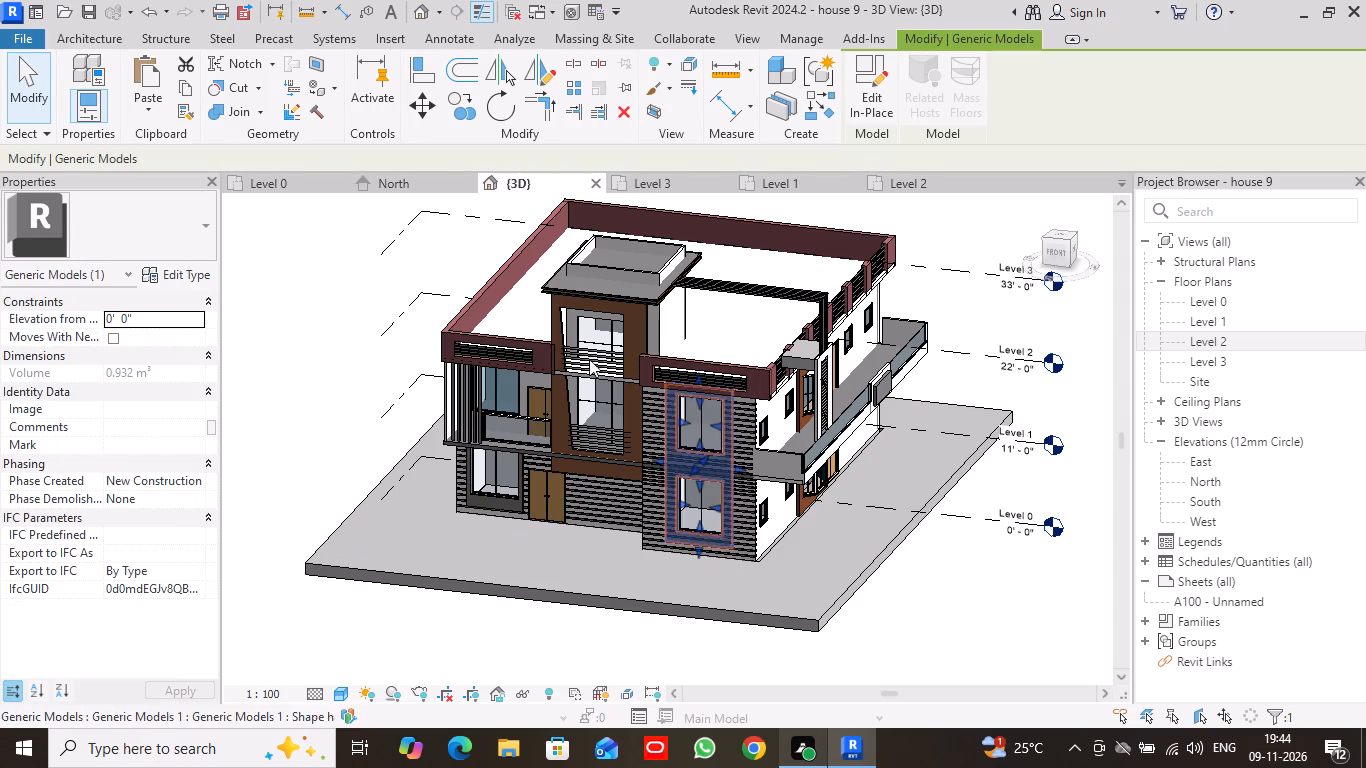
click(184, 277)
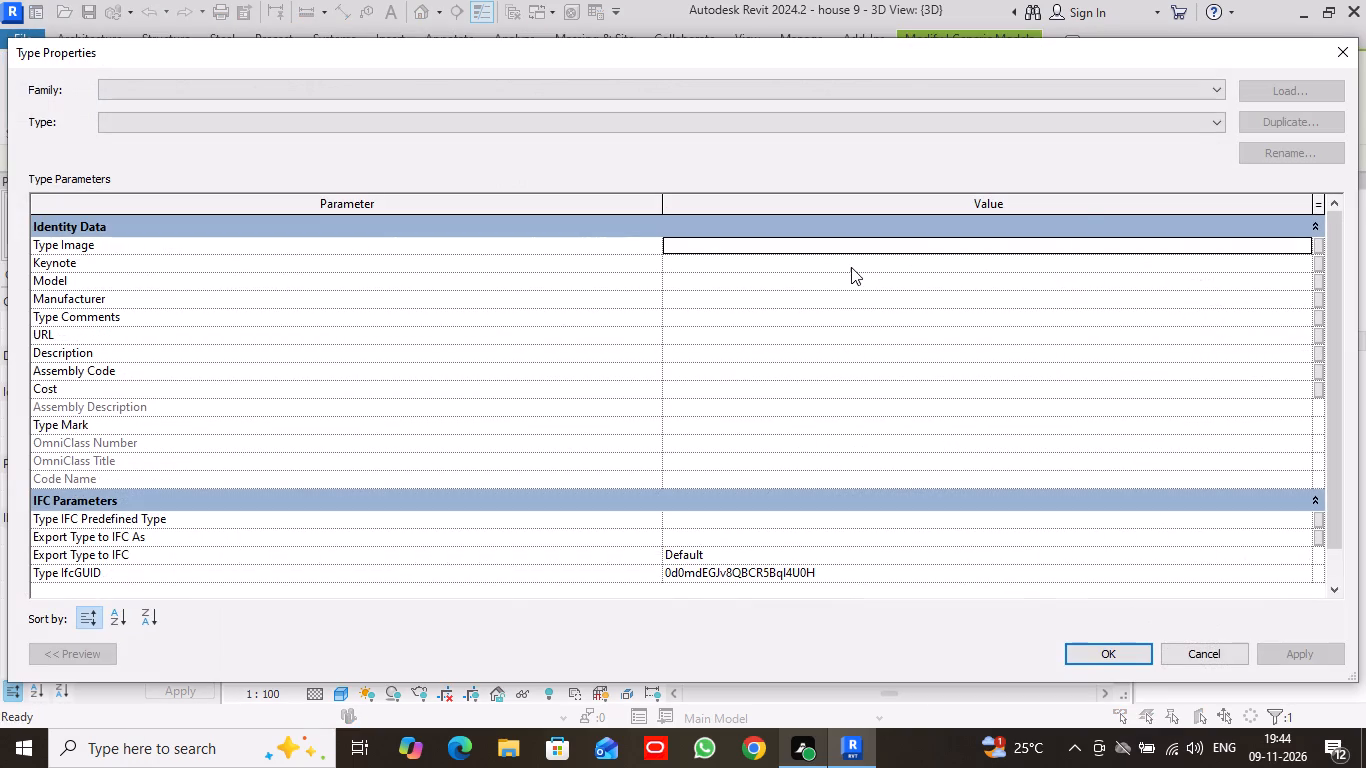
click(1333, 48)
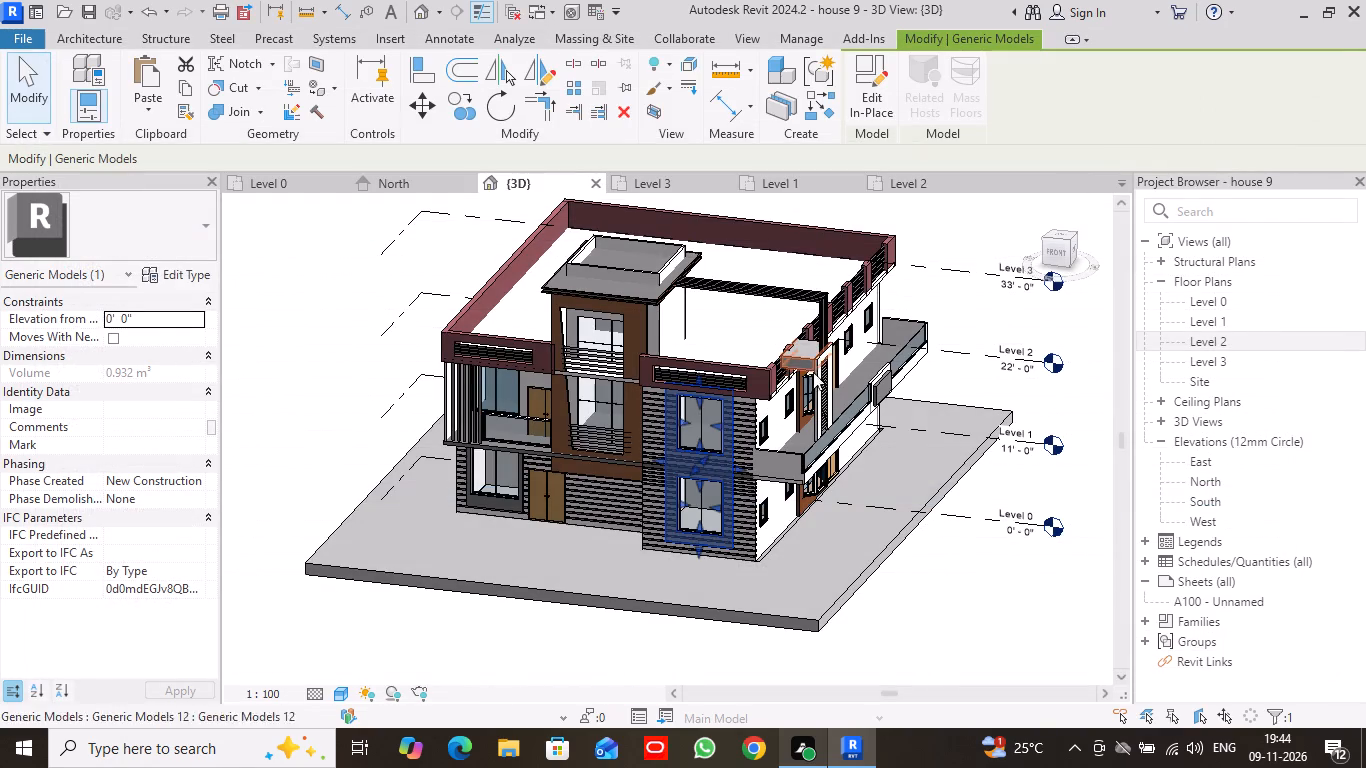
scroll(812, 386, down, 1)
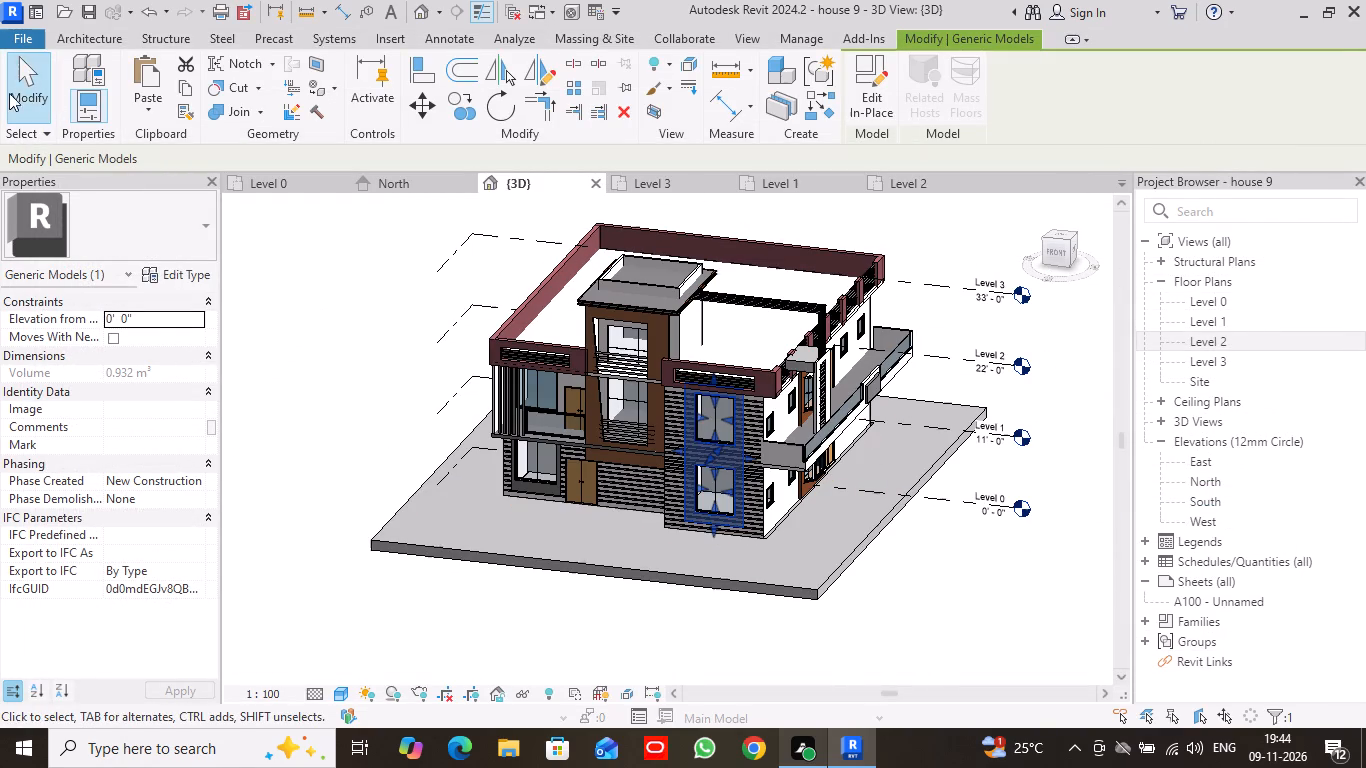
click(18, 90)
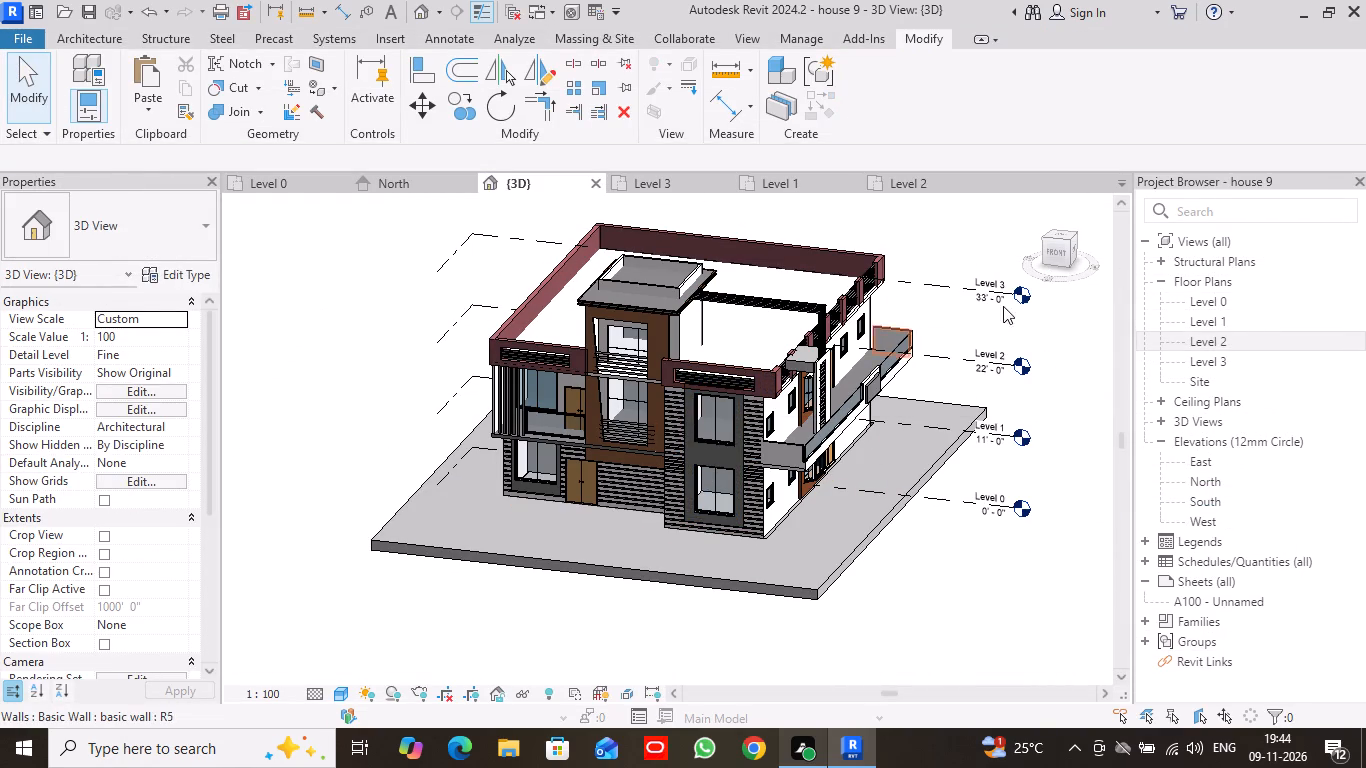
Examine the house's front and side facades from the front corner in the 3D view.
drag(1067, 241, 1052, 230)
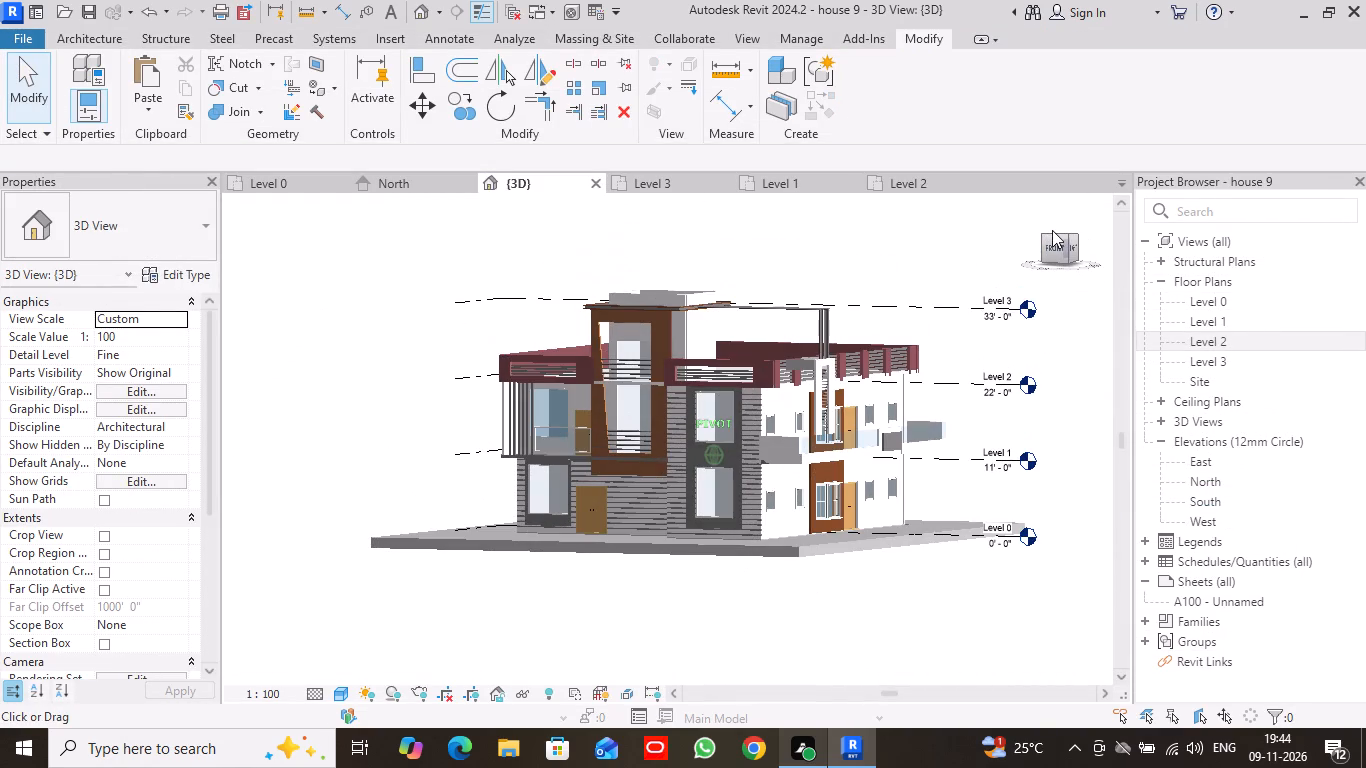
drag(1052, 230, 1069, 243)
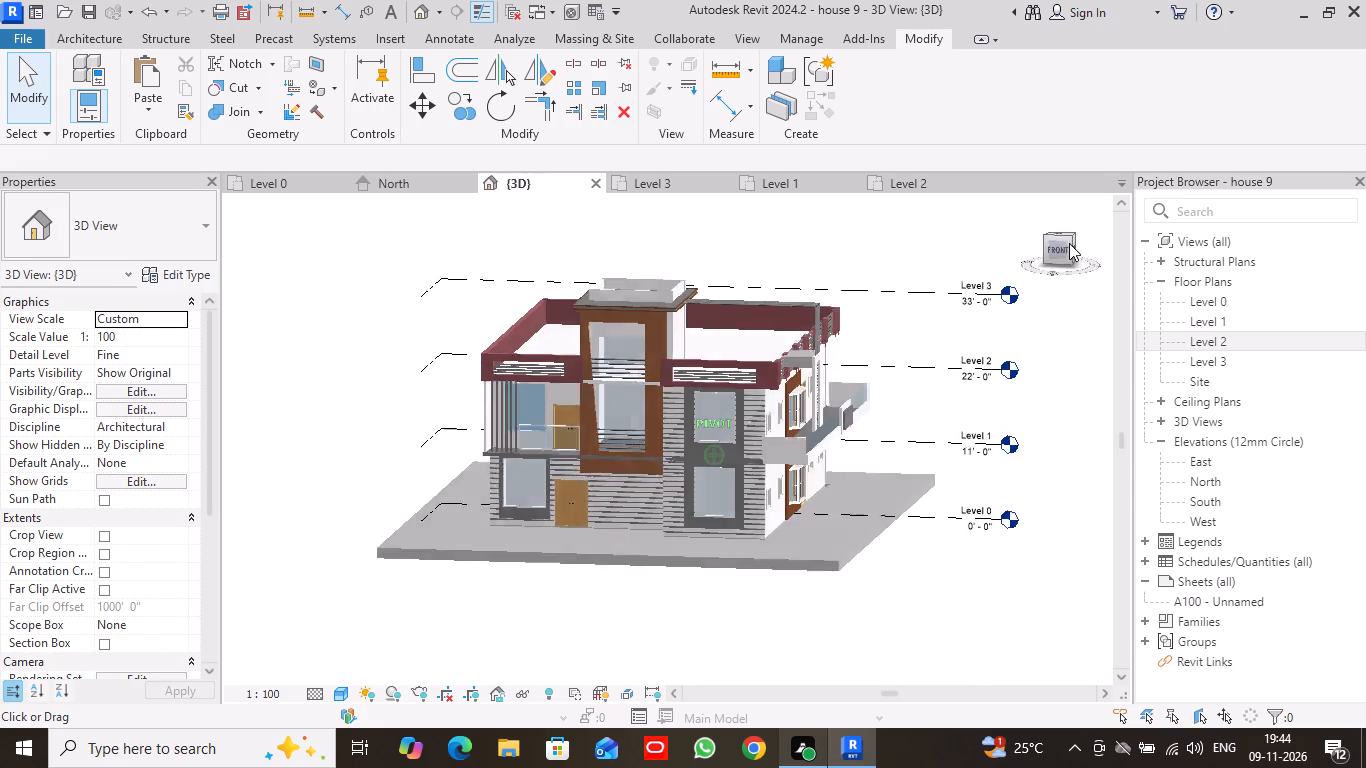
drag(1069, 243, 958, 256)
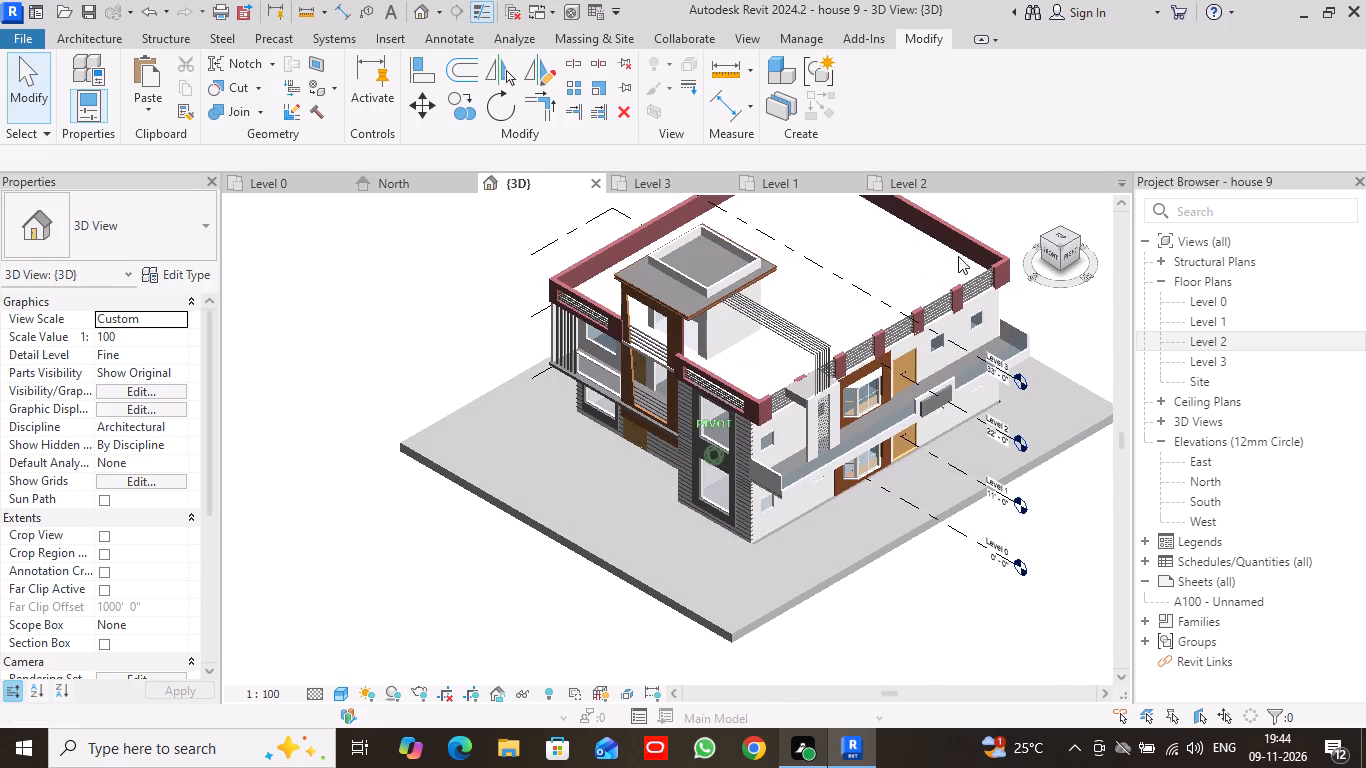
drag(958, 256, 1011, 218)
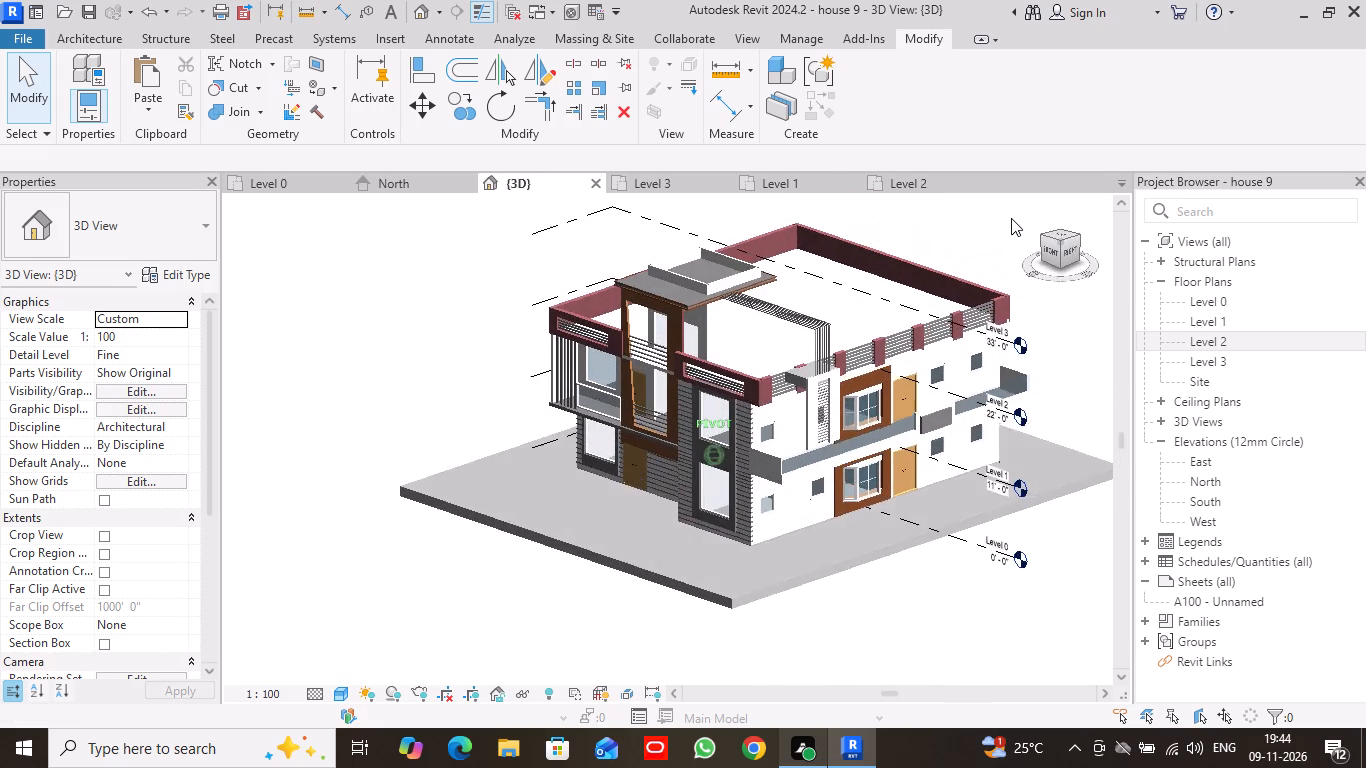
drag(1011, 218, 1024, 213)
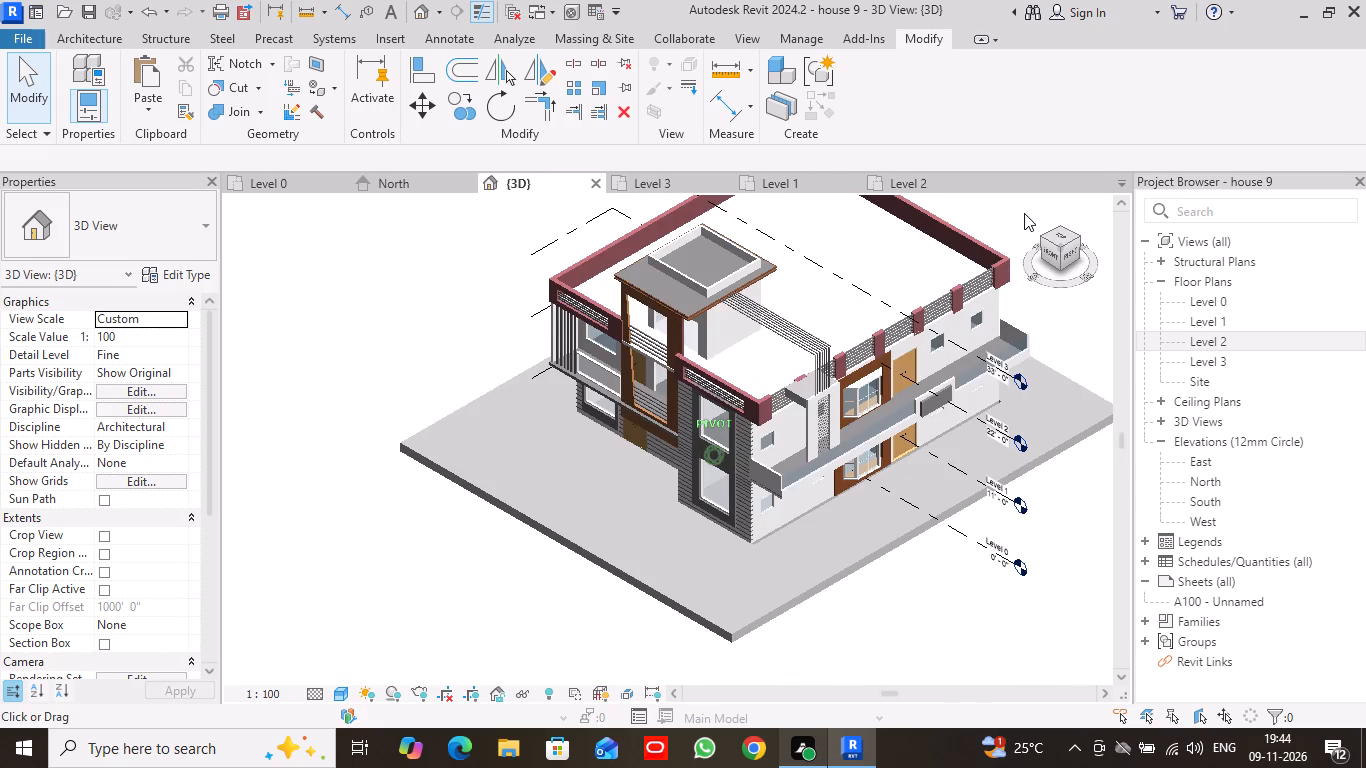
drag(1024, 213, 1023, 674)
scroll(791, 437, up, 8)
scroll(790, 437, down, 6)
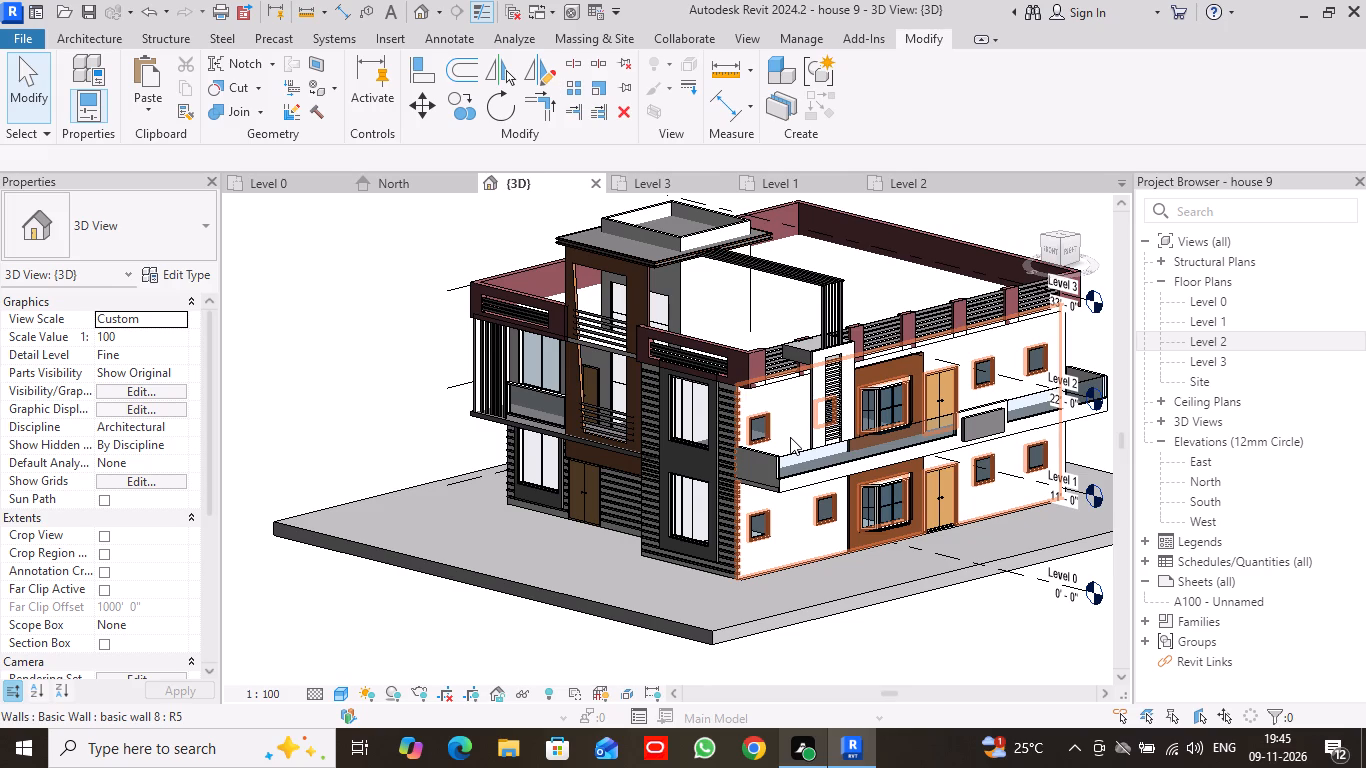
Open the structure layer material of the white side wall's type, basic wall 8, and search the project materials for p3.
click(197, 272)
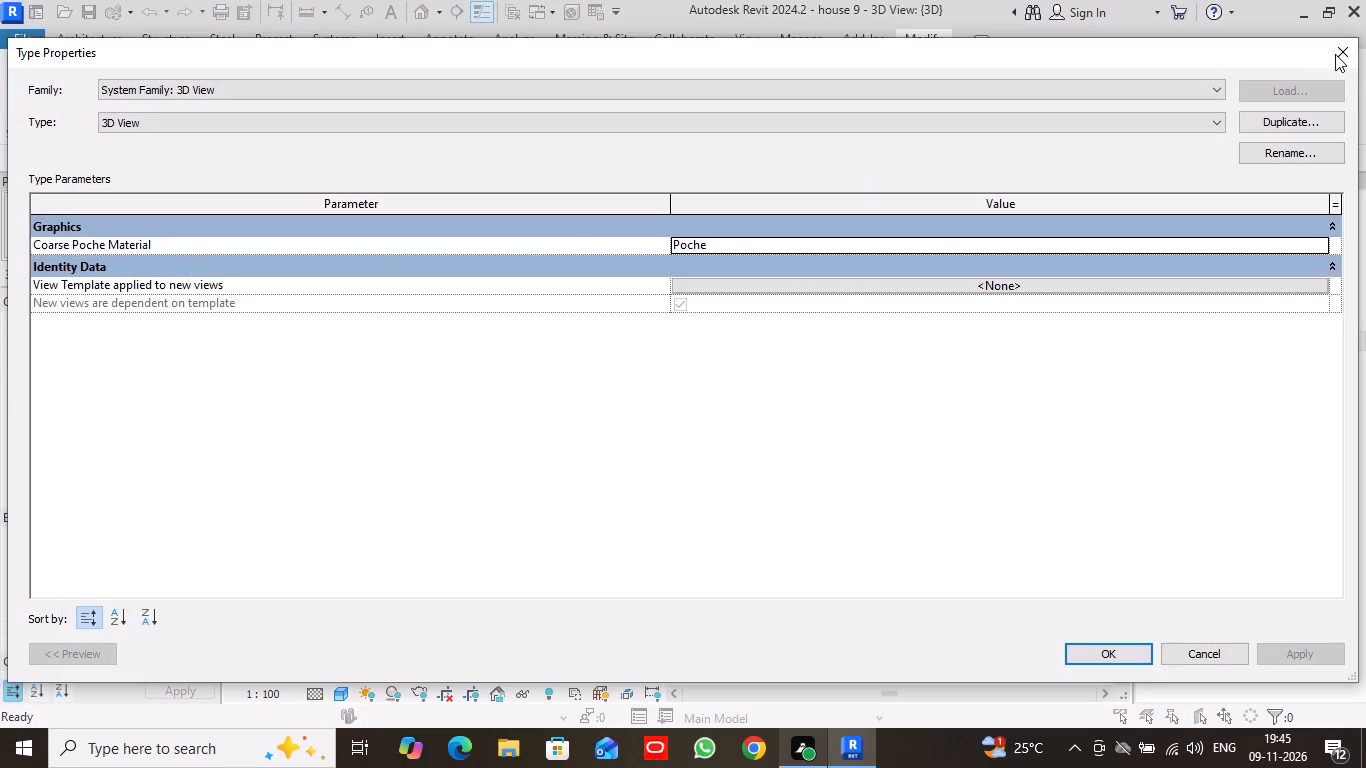
click(1341, 53)
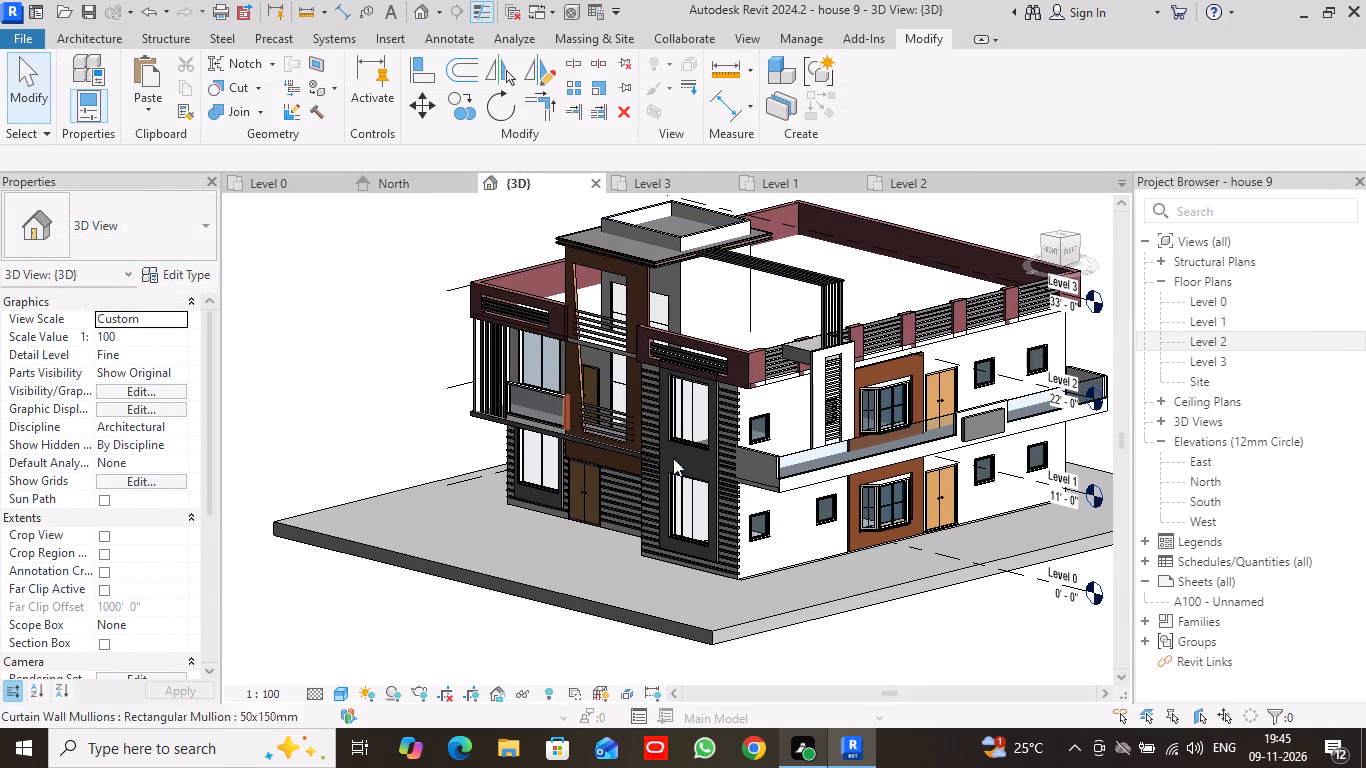
click(795, 547)
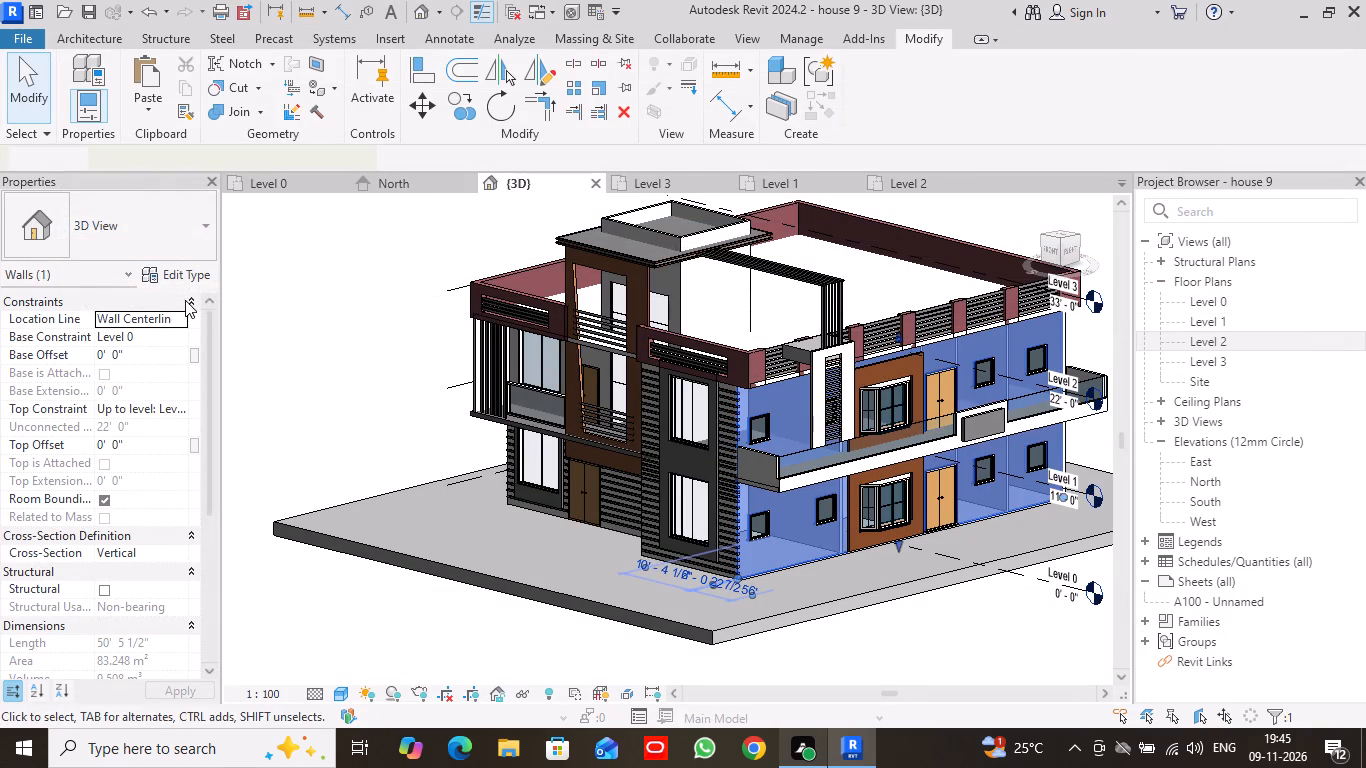
click(194, 274)
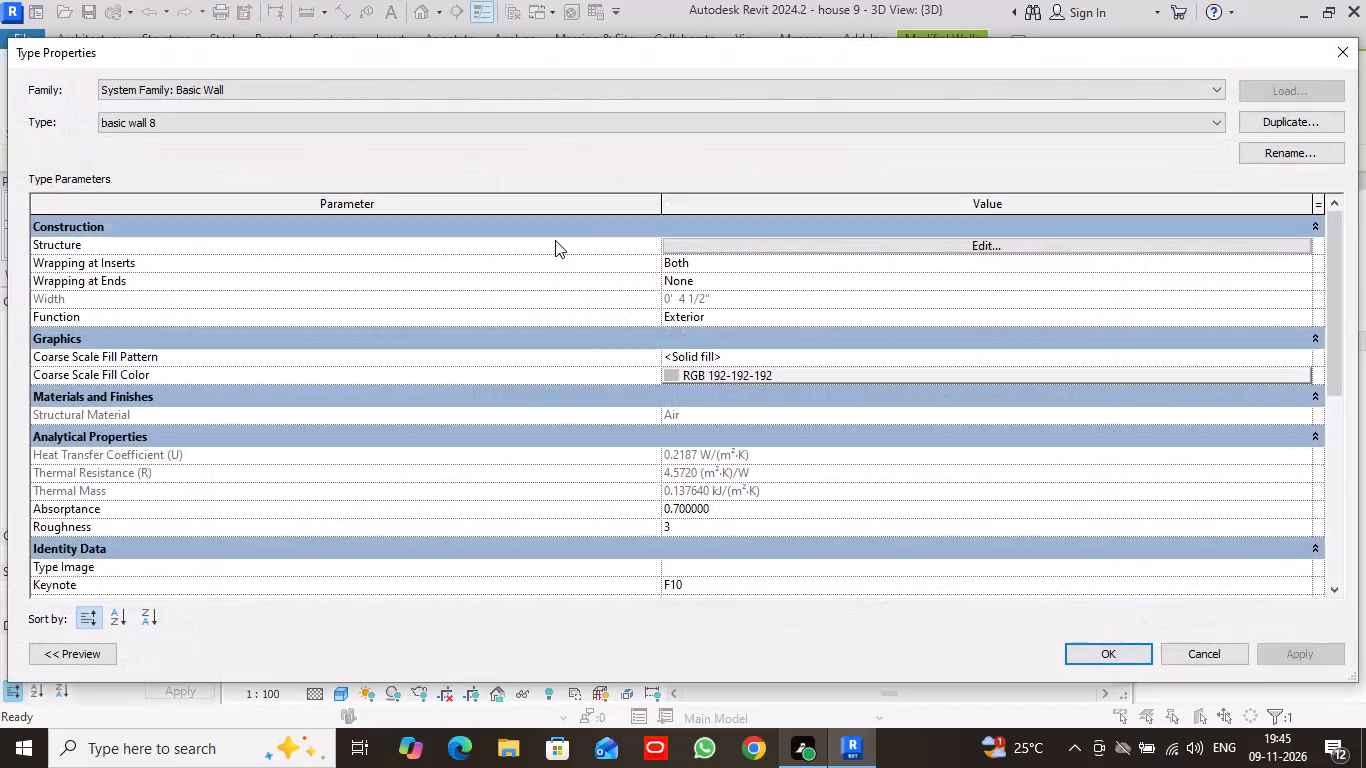
click(870, 239)
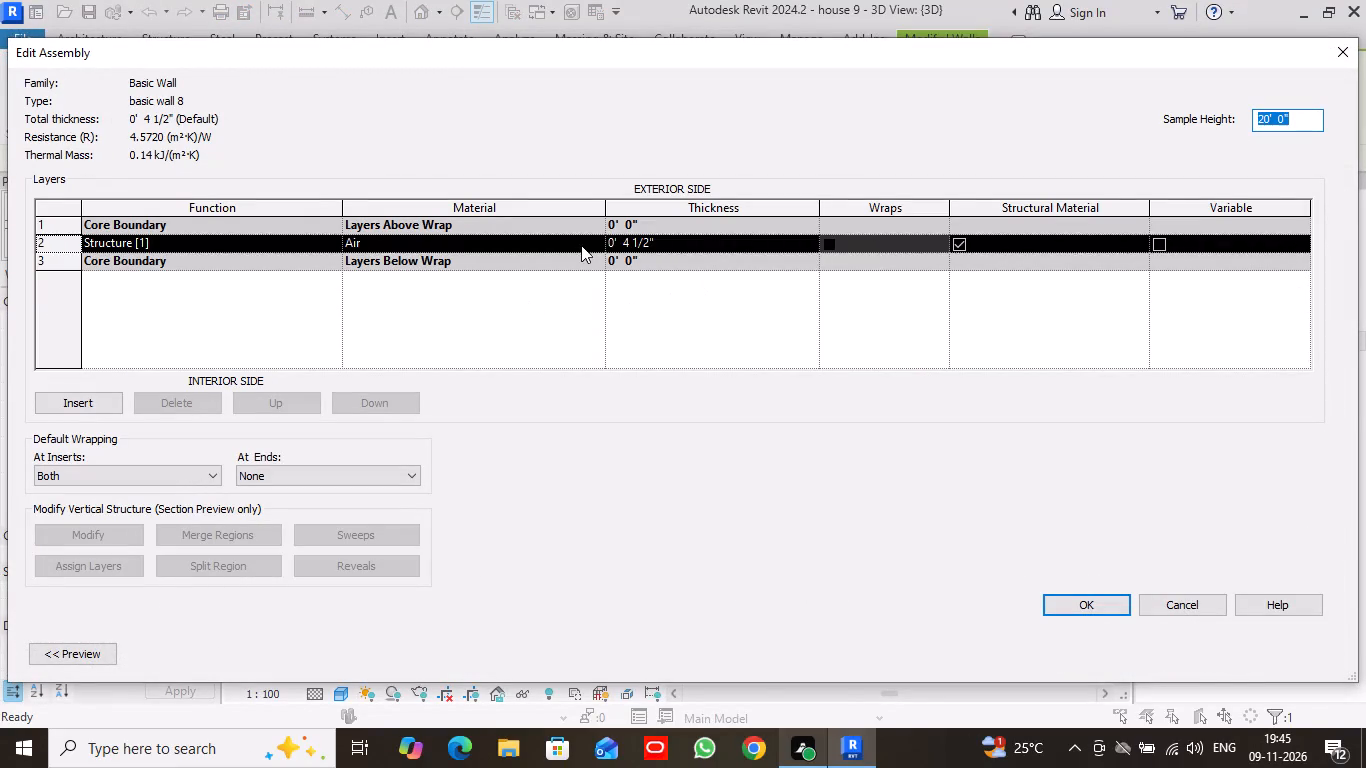
click(587, 245)
click(595, 241)
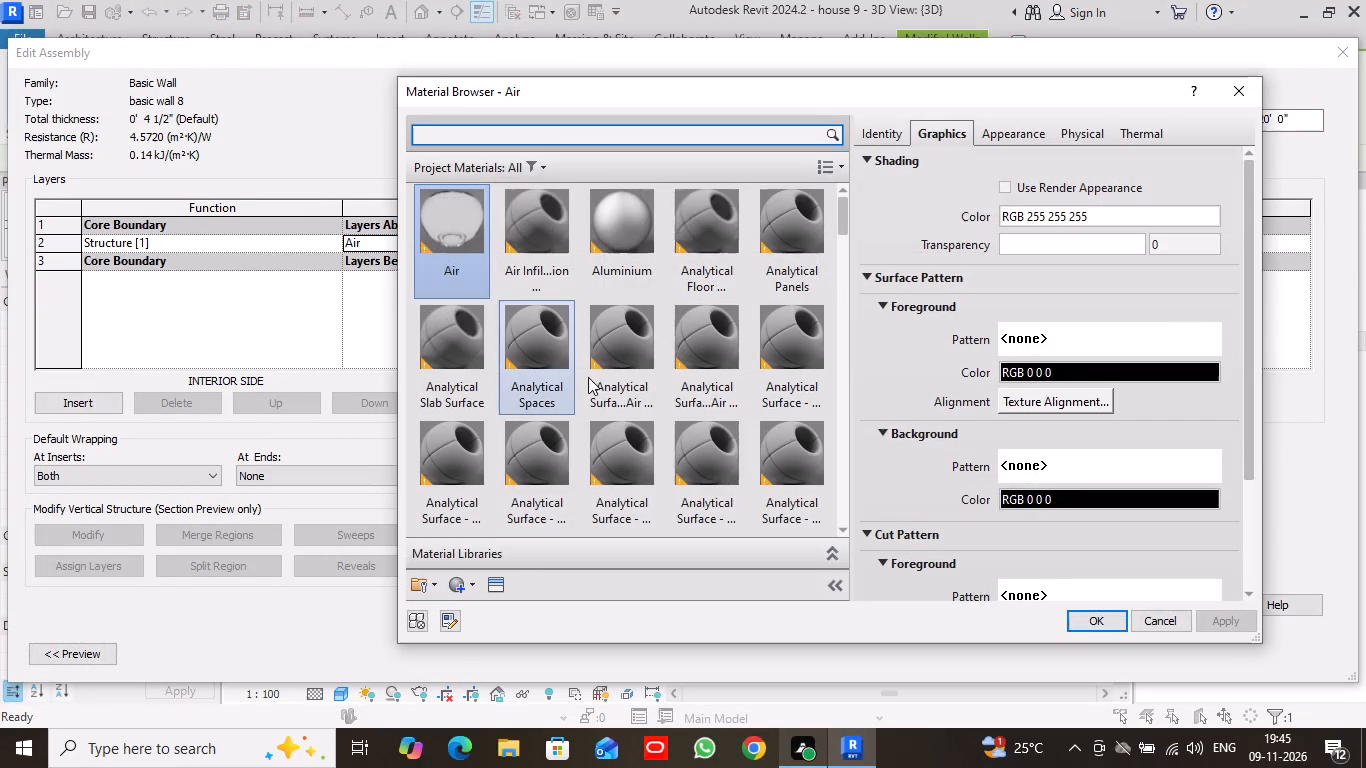
click(615, 135)
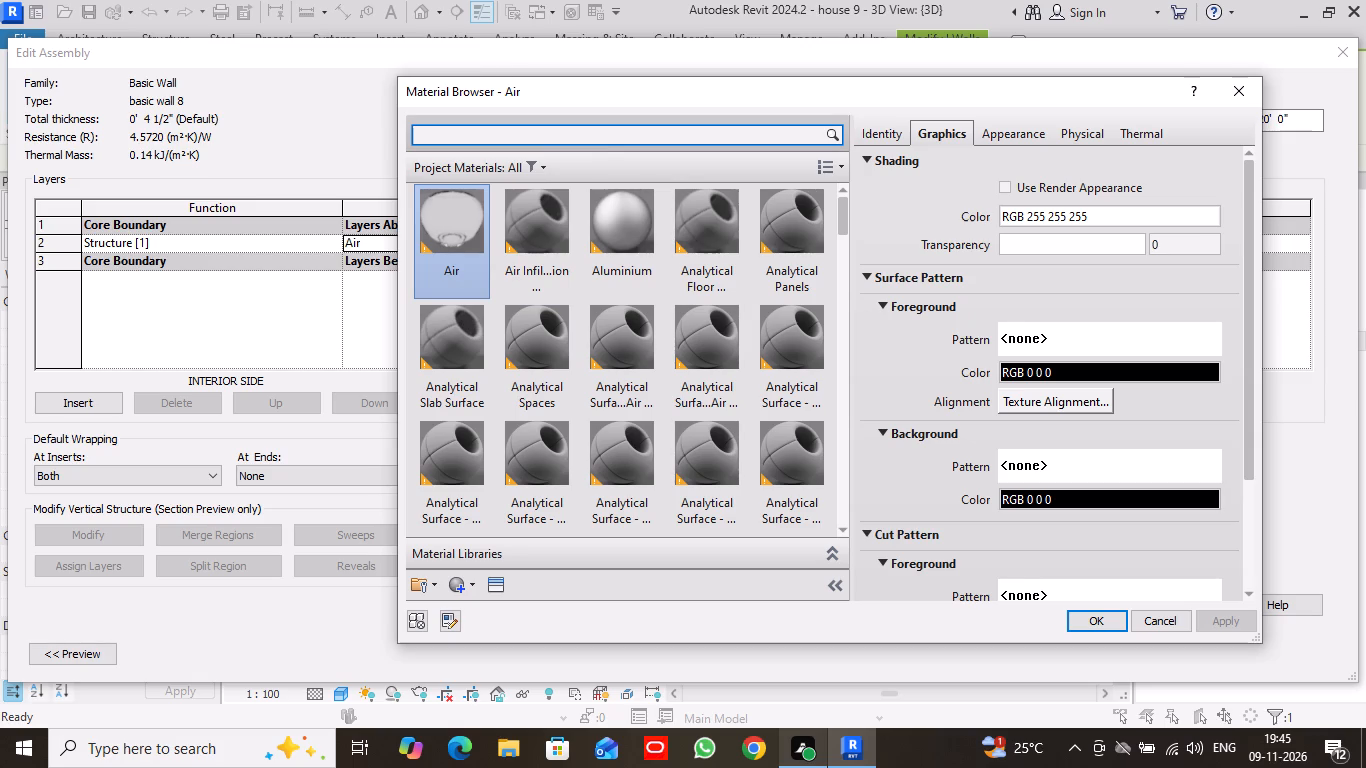
text(p3)
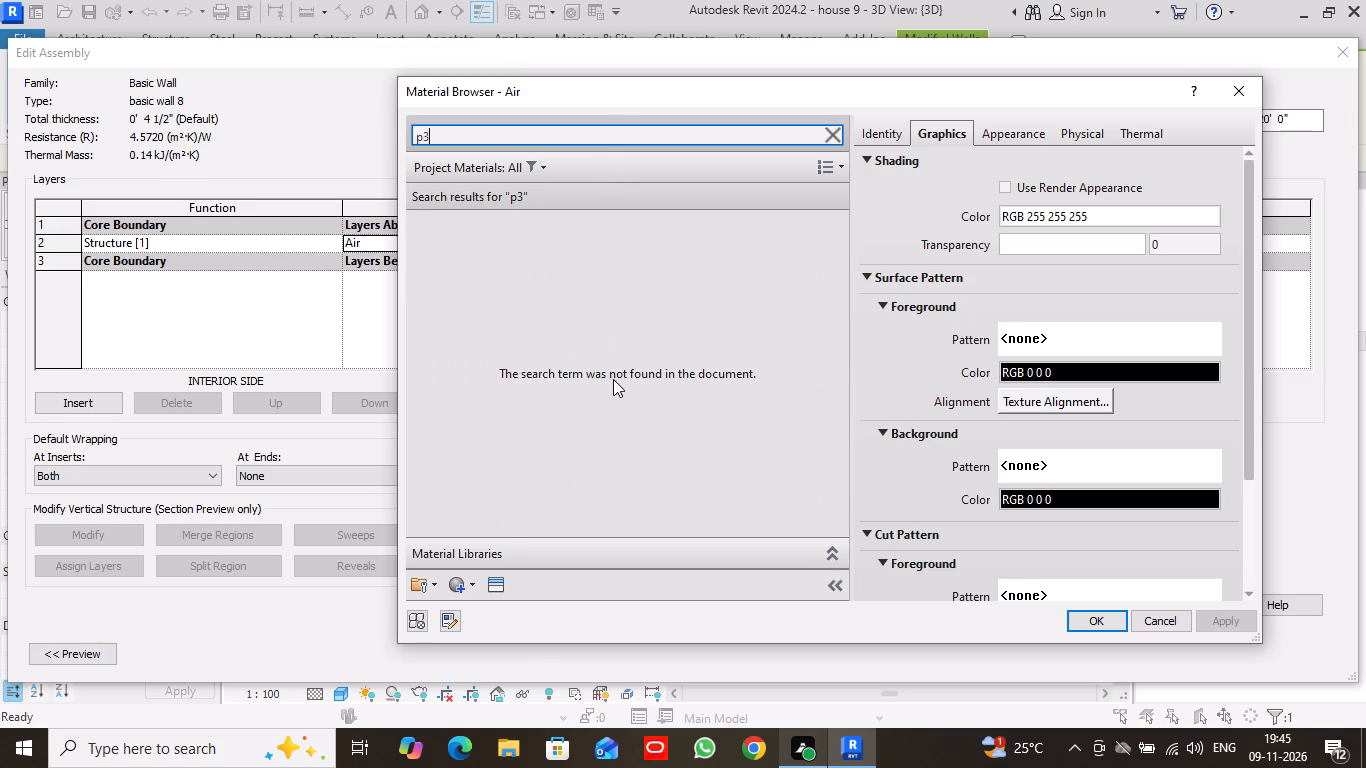
Search the Asset Browser's appearance library for p3.
click(492, 591)
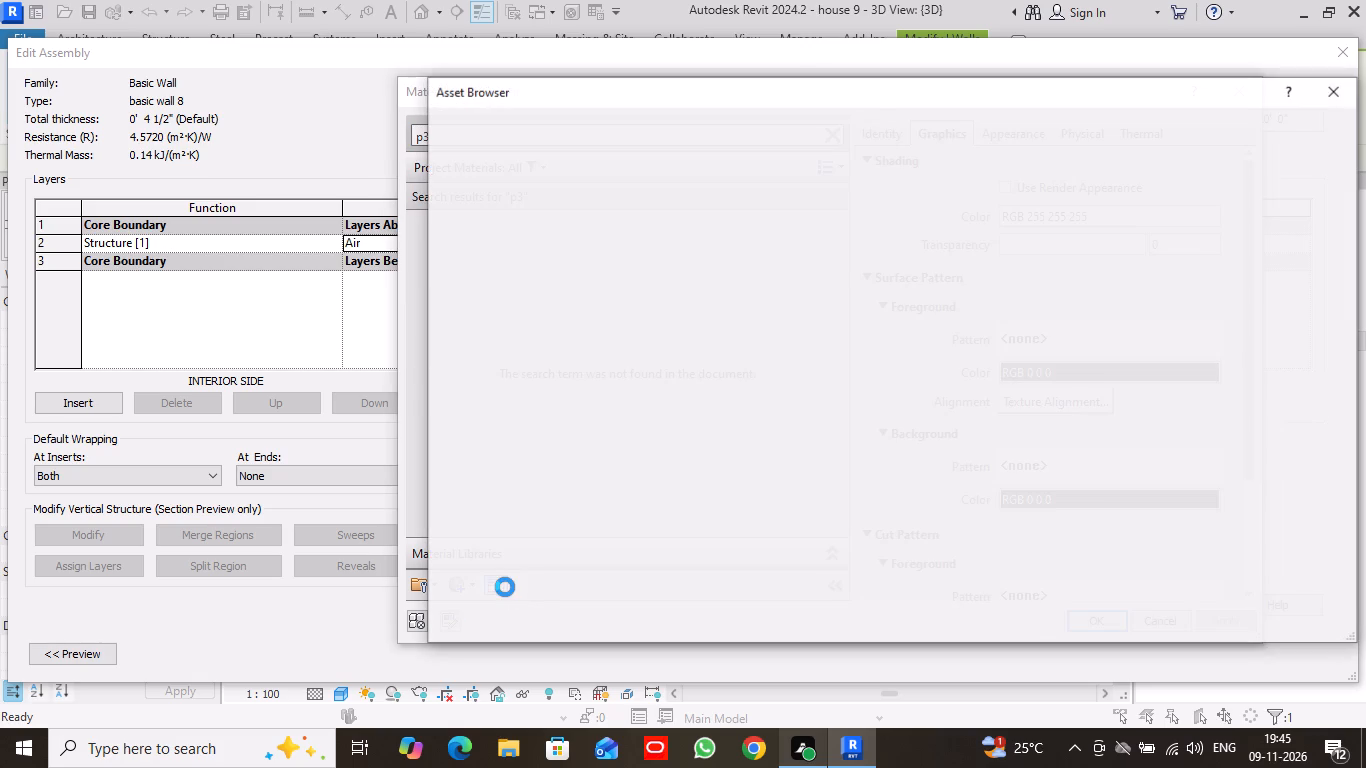
click(788, 119)
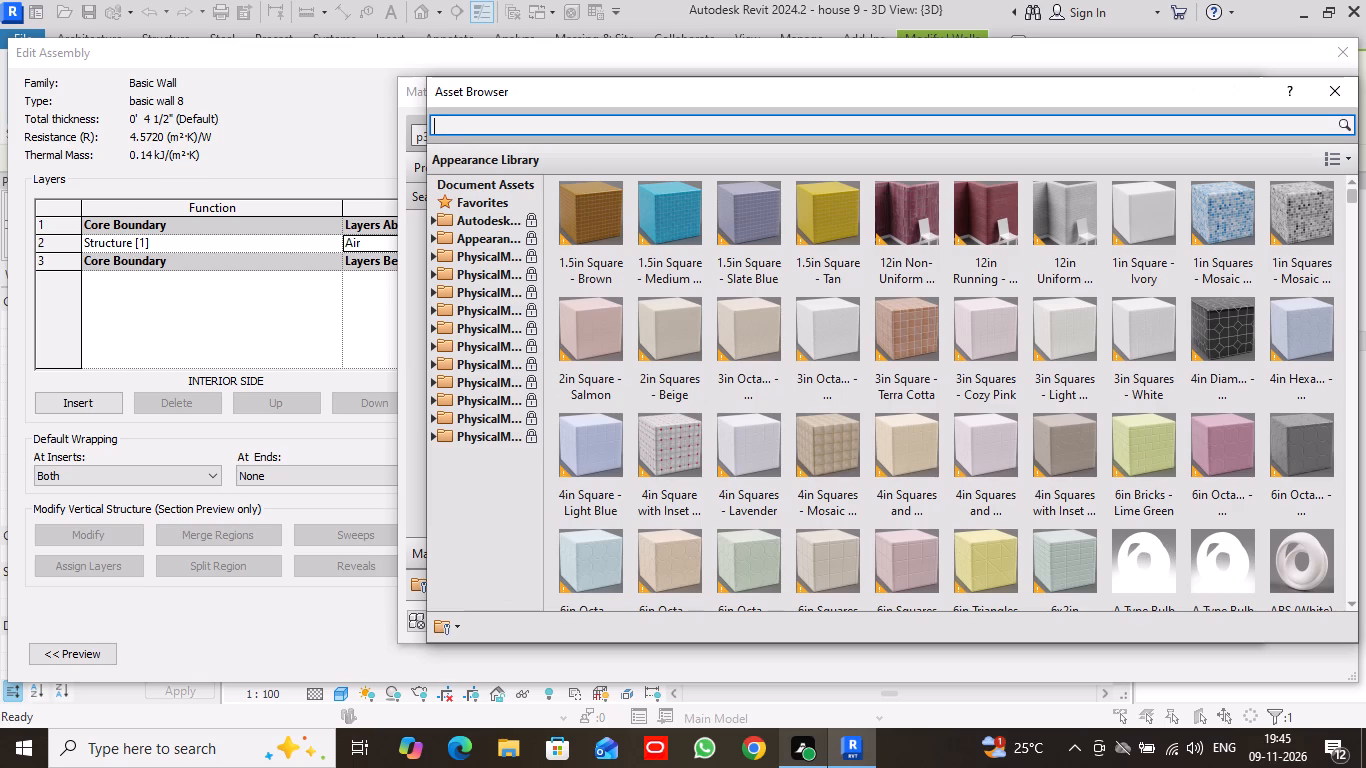
text(p3)
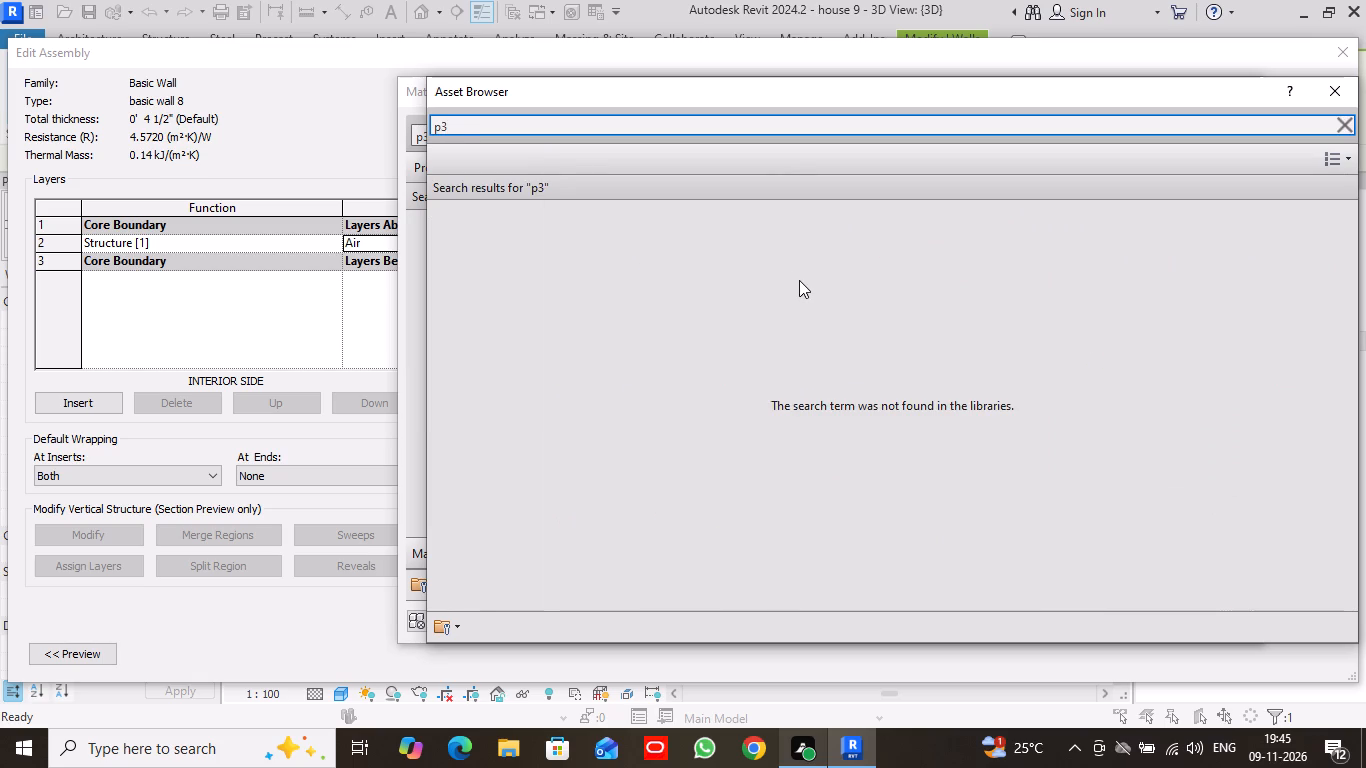
Clear the p3 search and browse the full appearance asset library, through the plywood and powder coat finishes, for a side wall finish.
click(1338, 122)
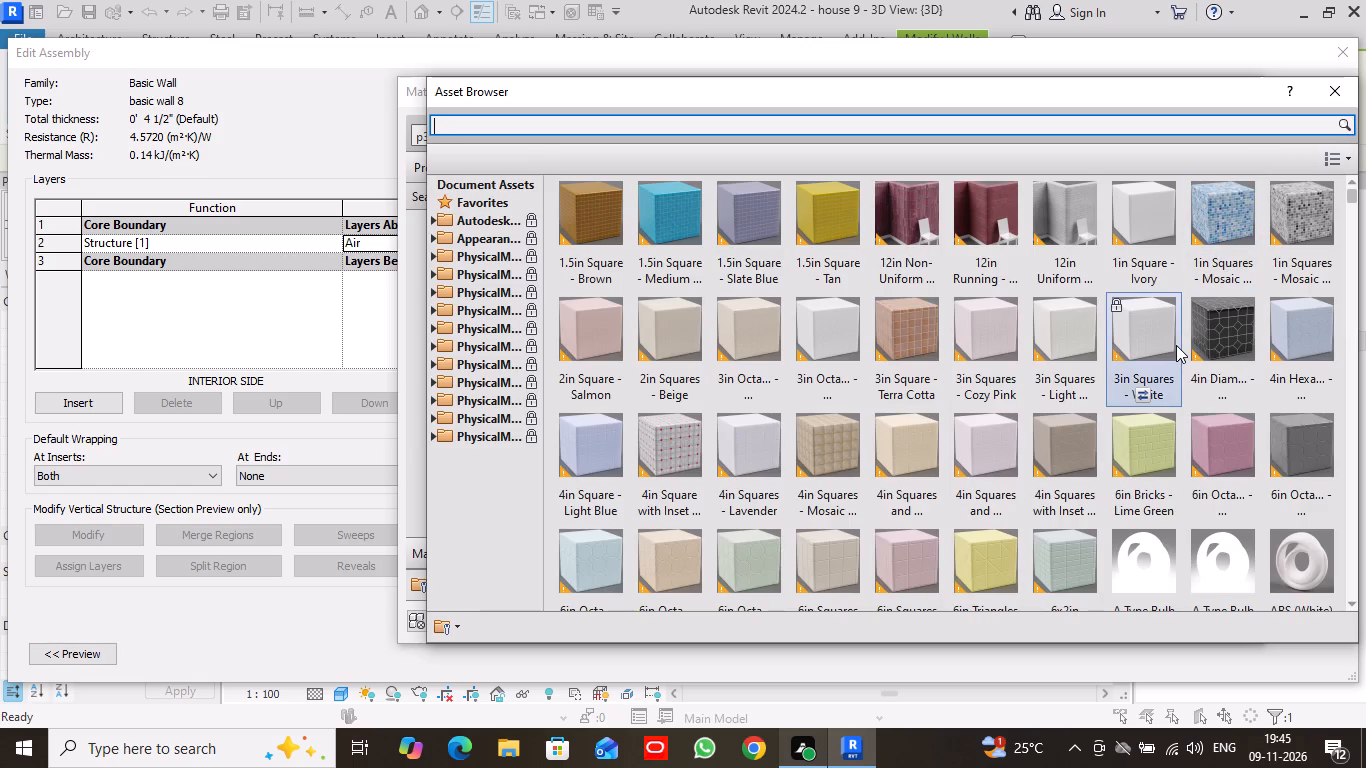
scroll(1168, 359, down, 1)
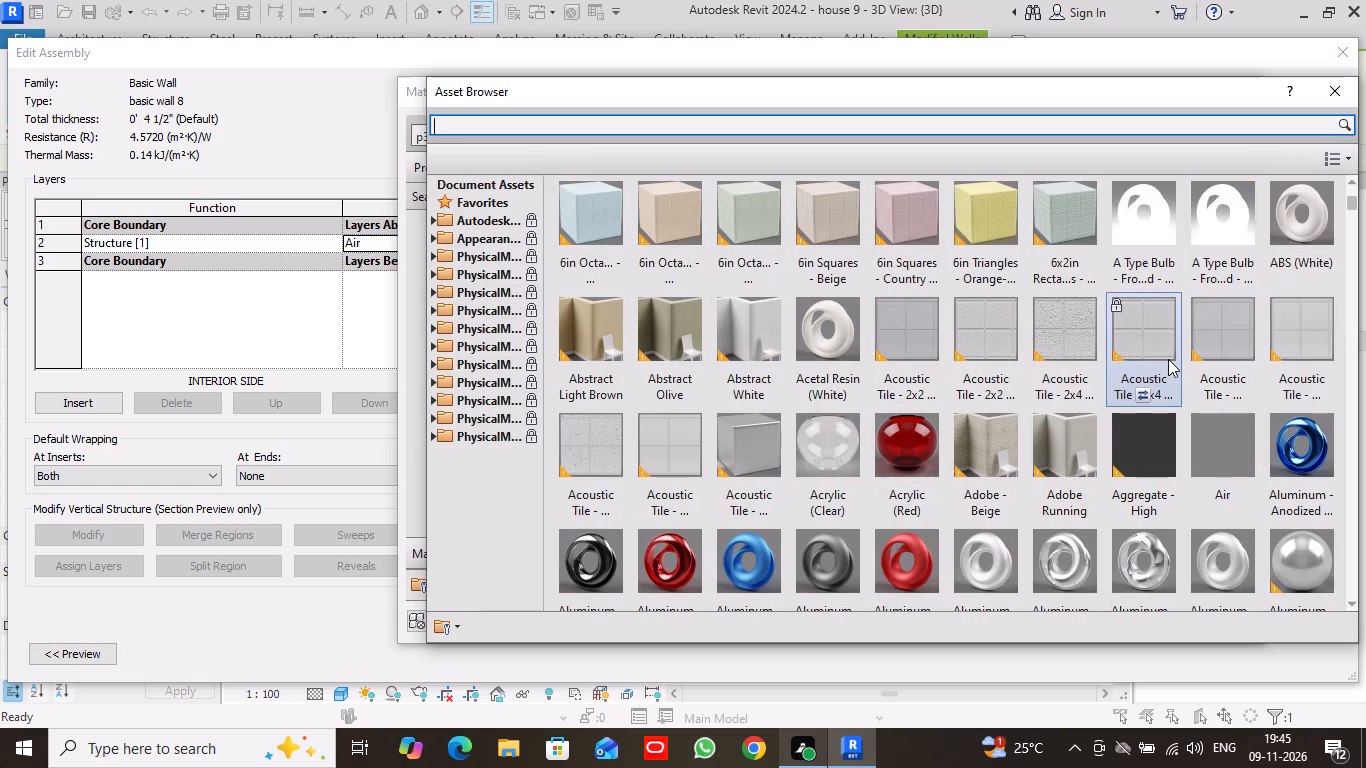
scroll(1168, 359, down, 1)
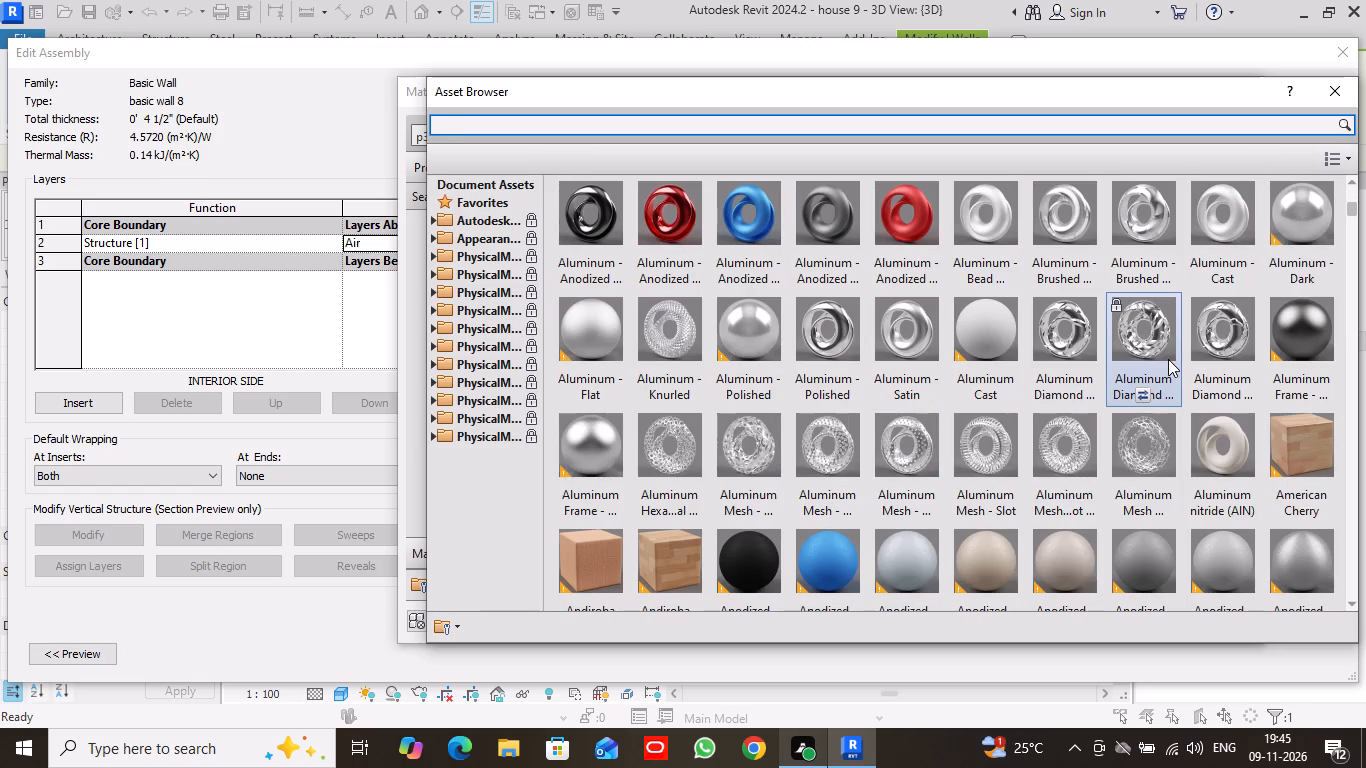
scroll(1168, 359, down, 1)
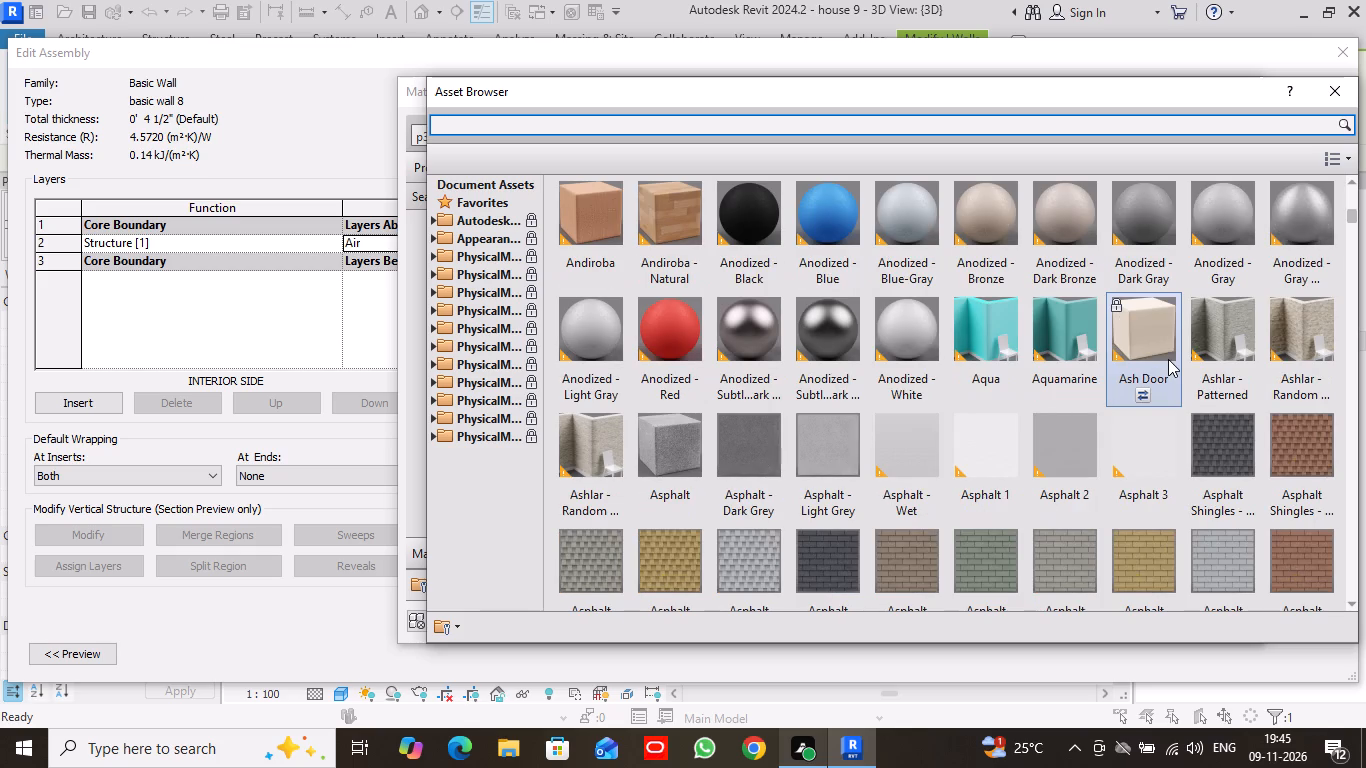
scroll(1168, 359, down, 1)
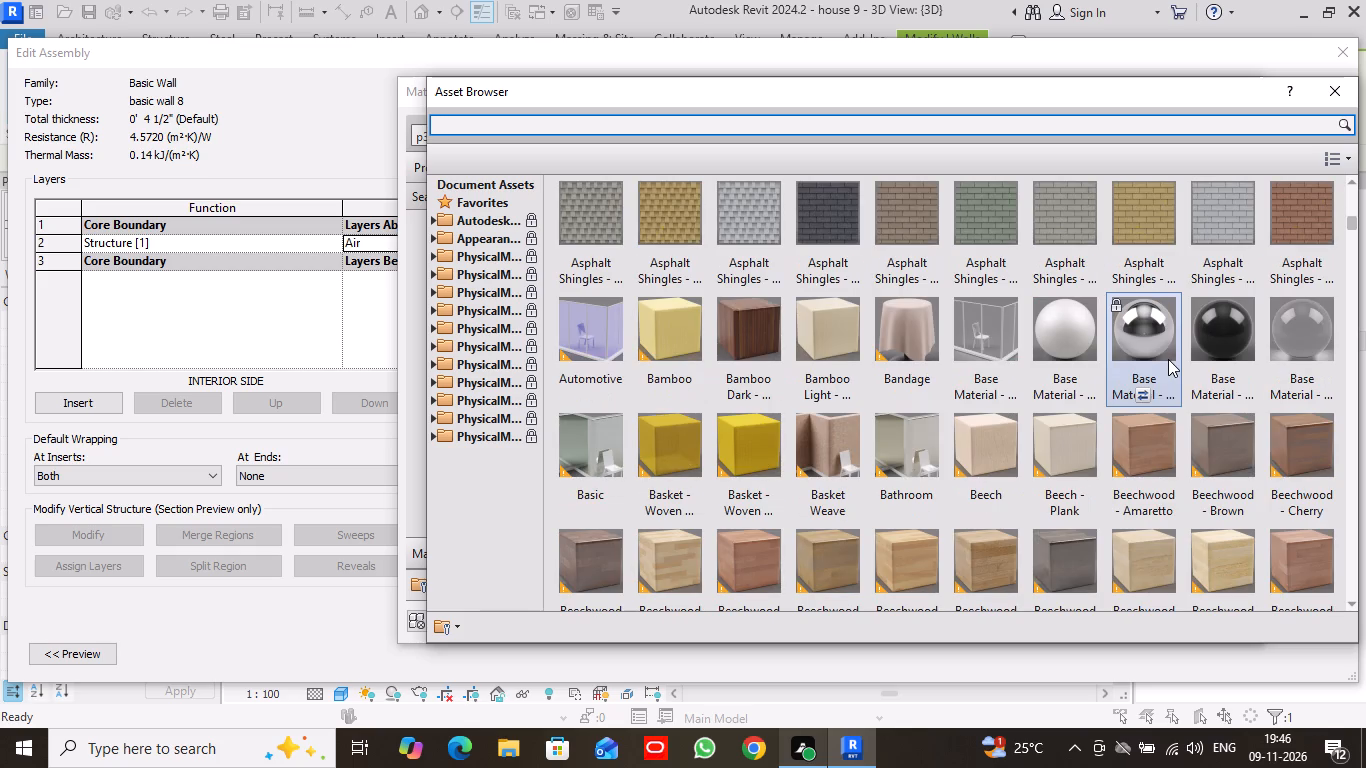
scroll(1168, 359, down, 1)
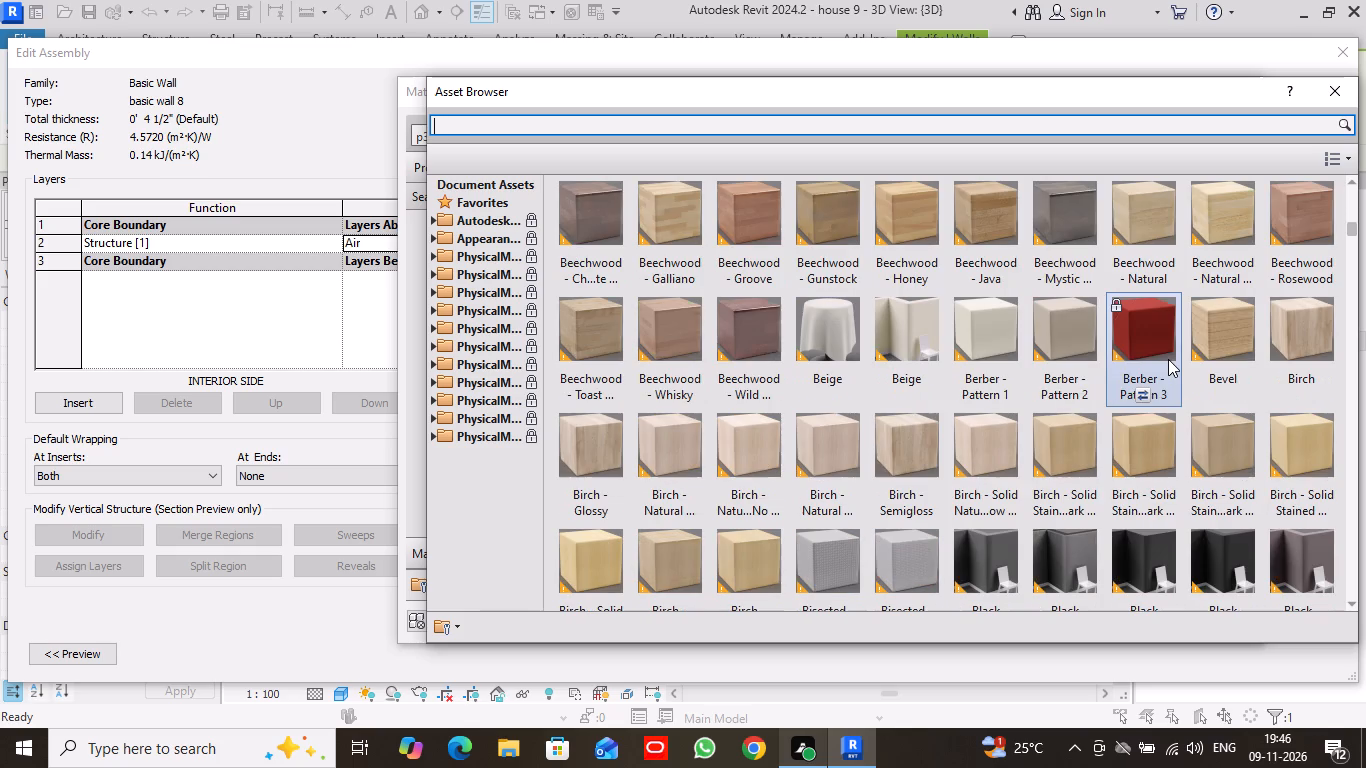
scroll(1168, 359, down, 1)
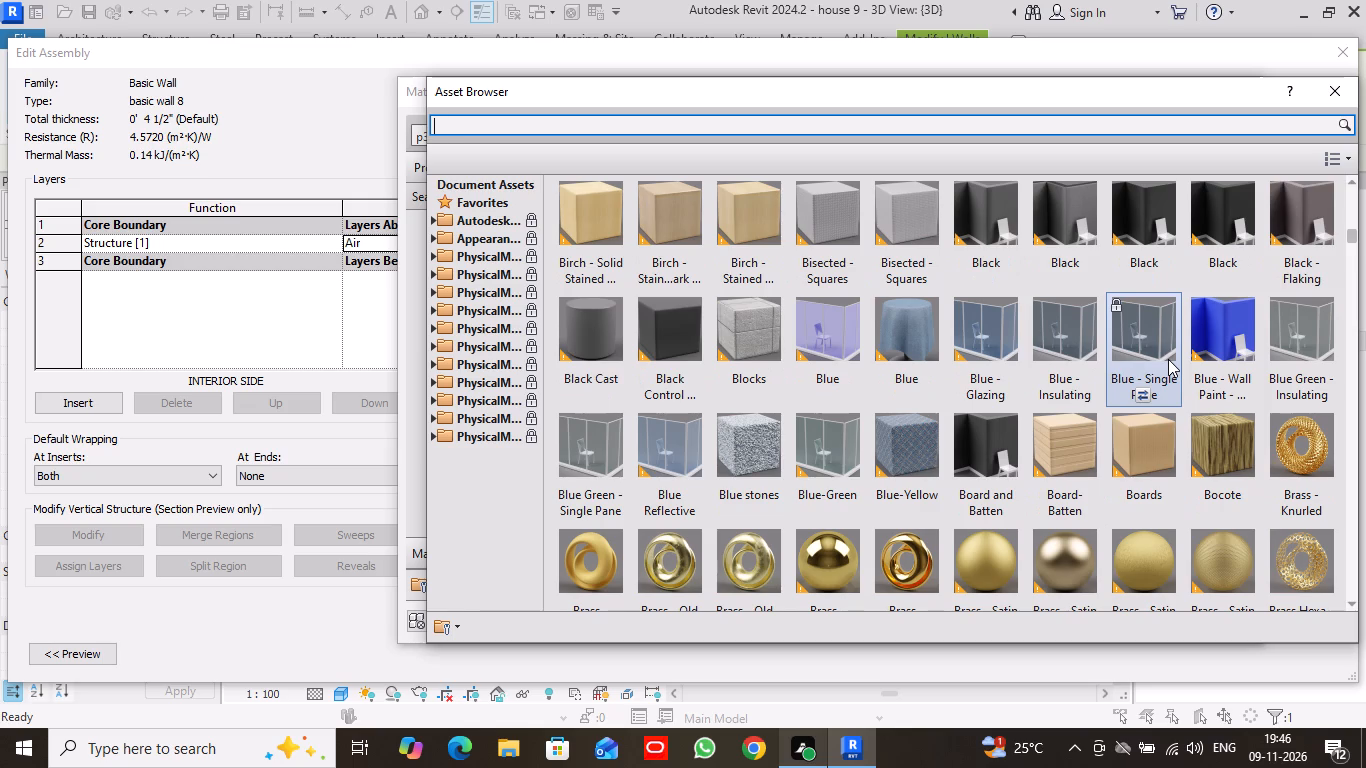
scroll(1168, 359, down, 1)
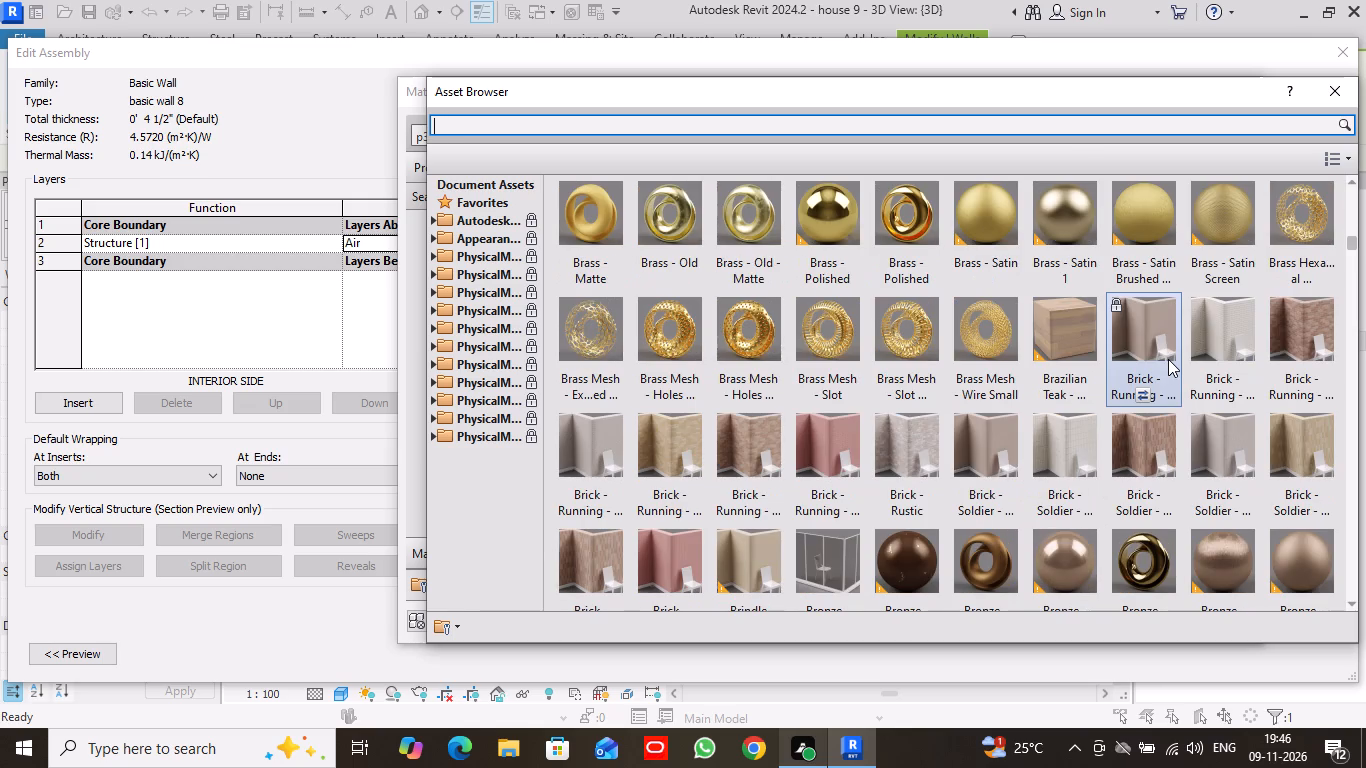
scroll(1168, 359, down, 2)
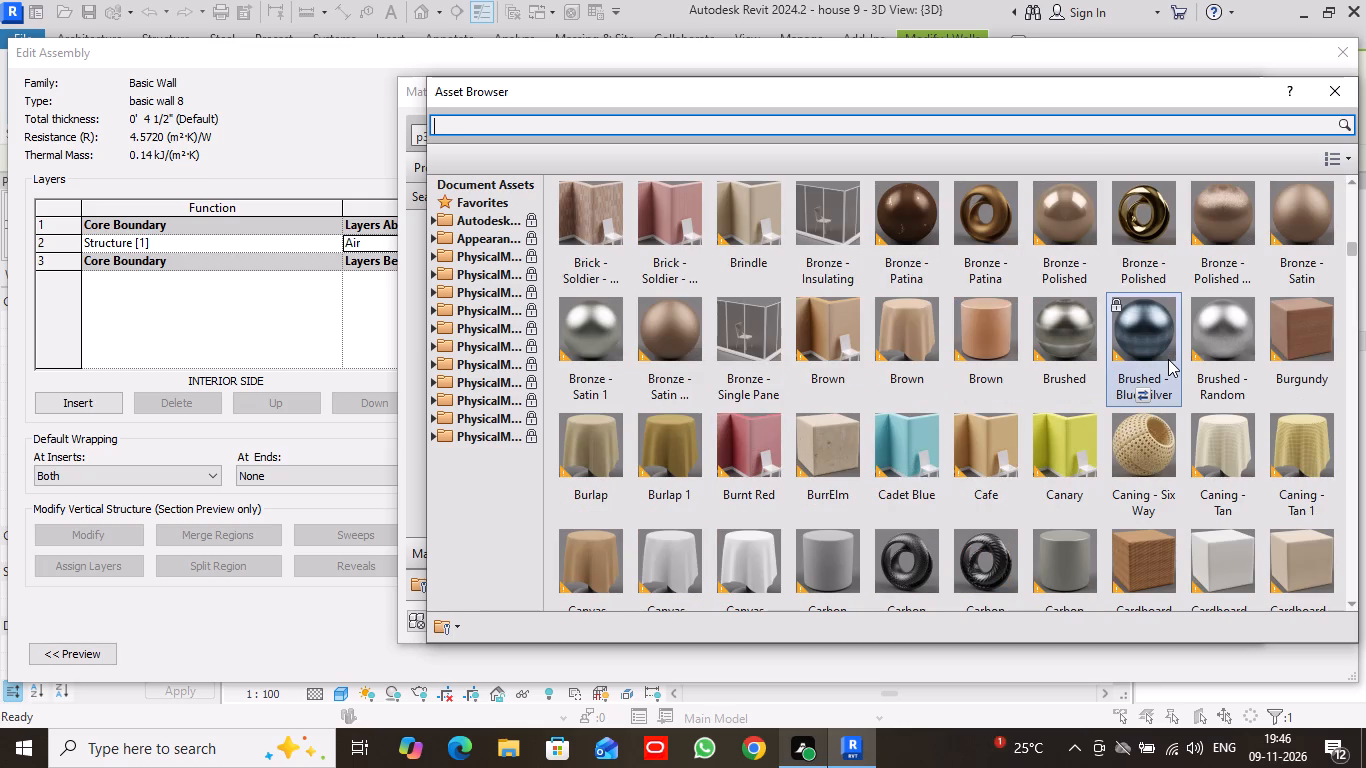
scroll(1168, 359, down, 2)
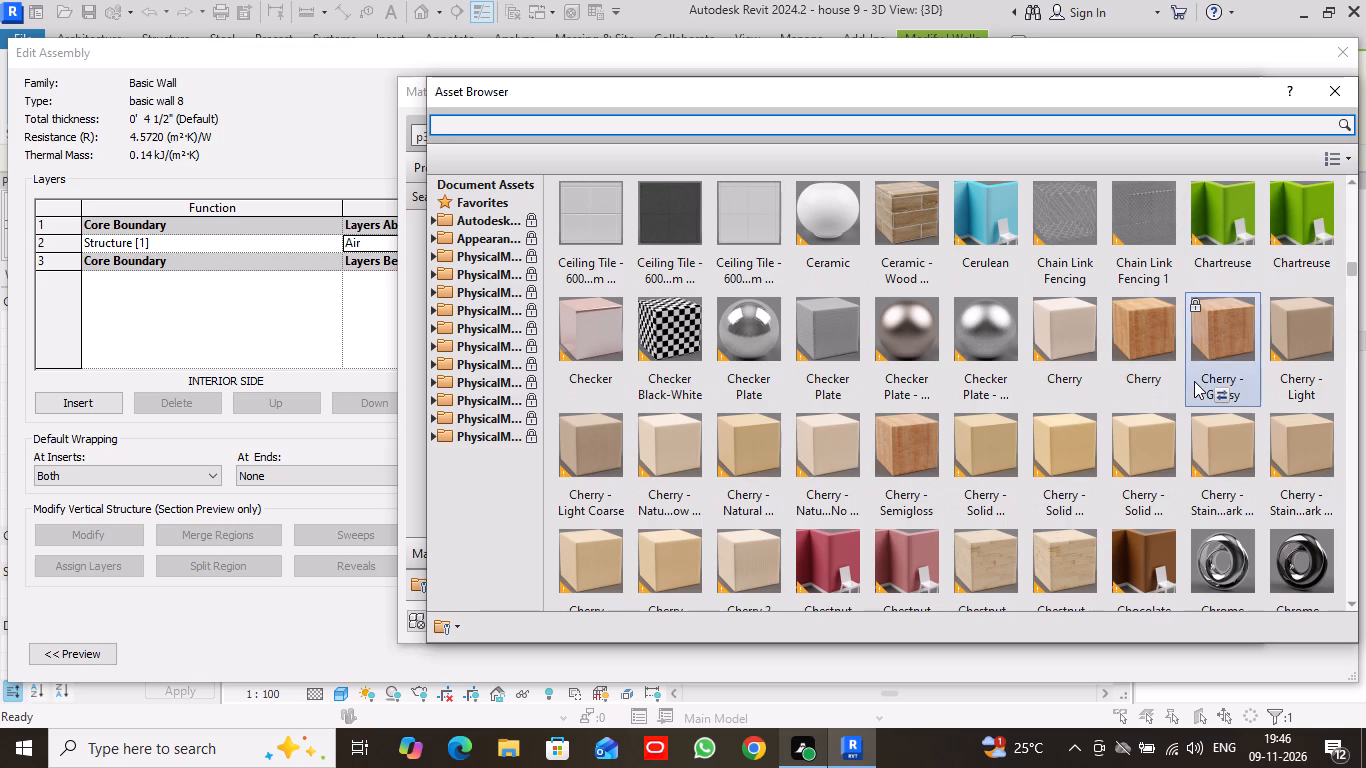
scroll(1194, 381, down, 1)
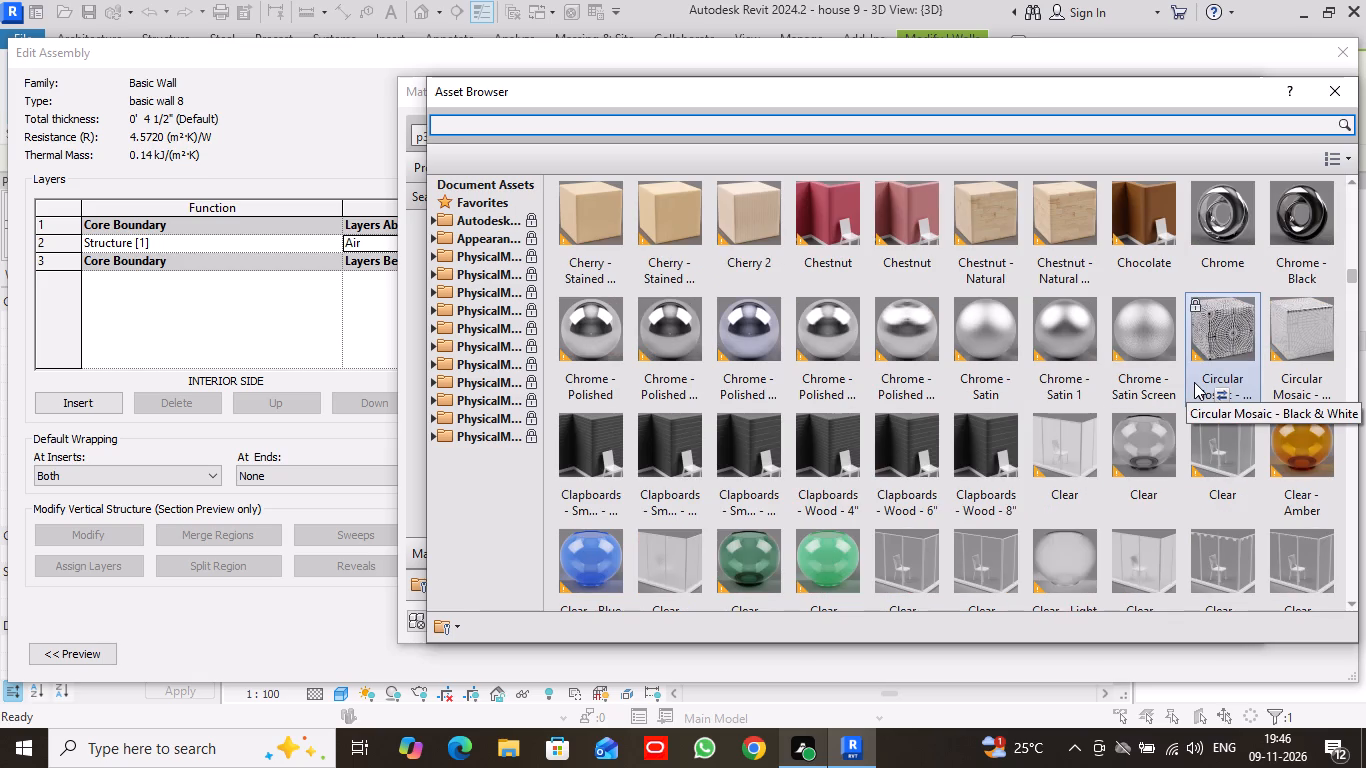
scroll(1194, 382, down, 1)
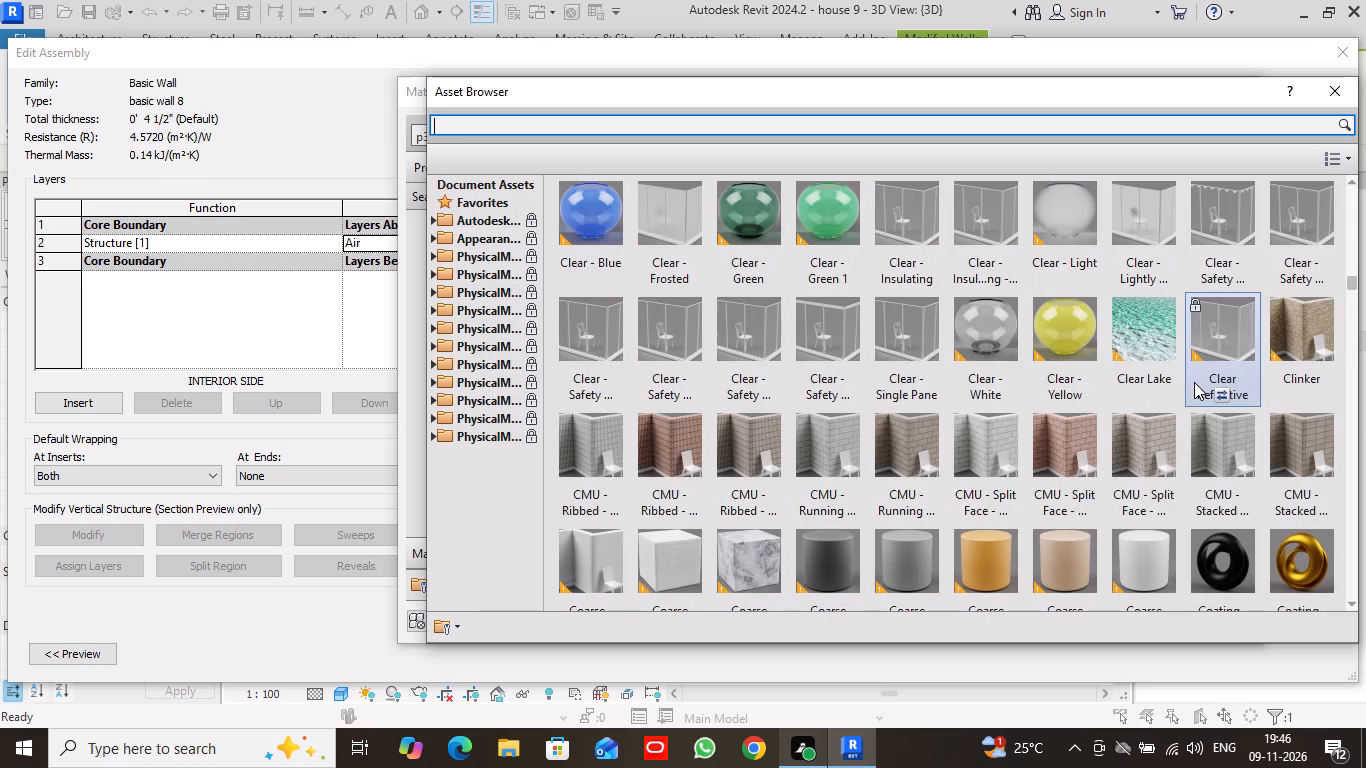
scroll(1194, 382, down, 1)
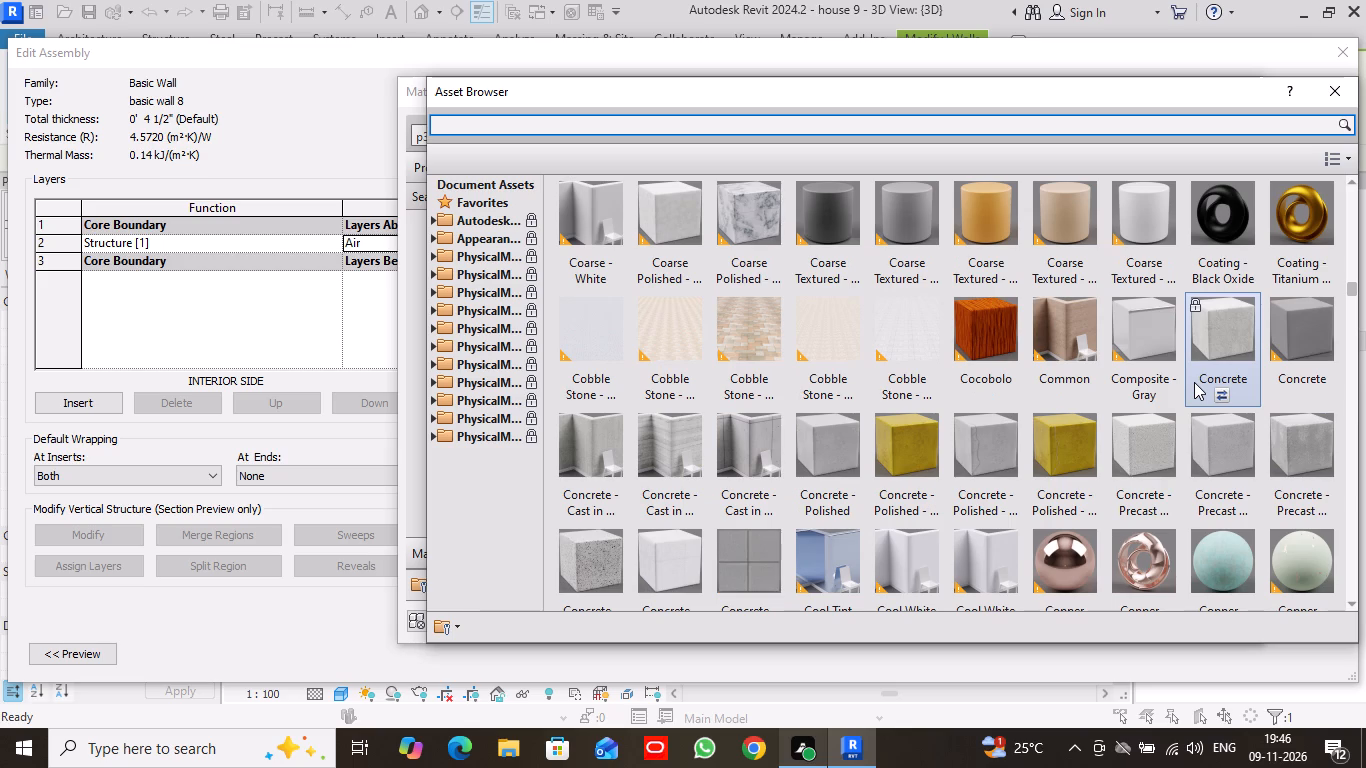
scroll(1194, 382, down, 2)
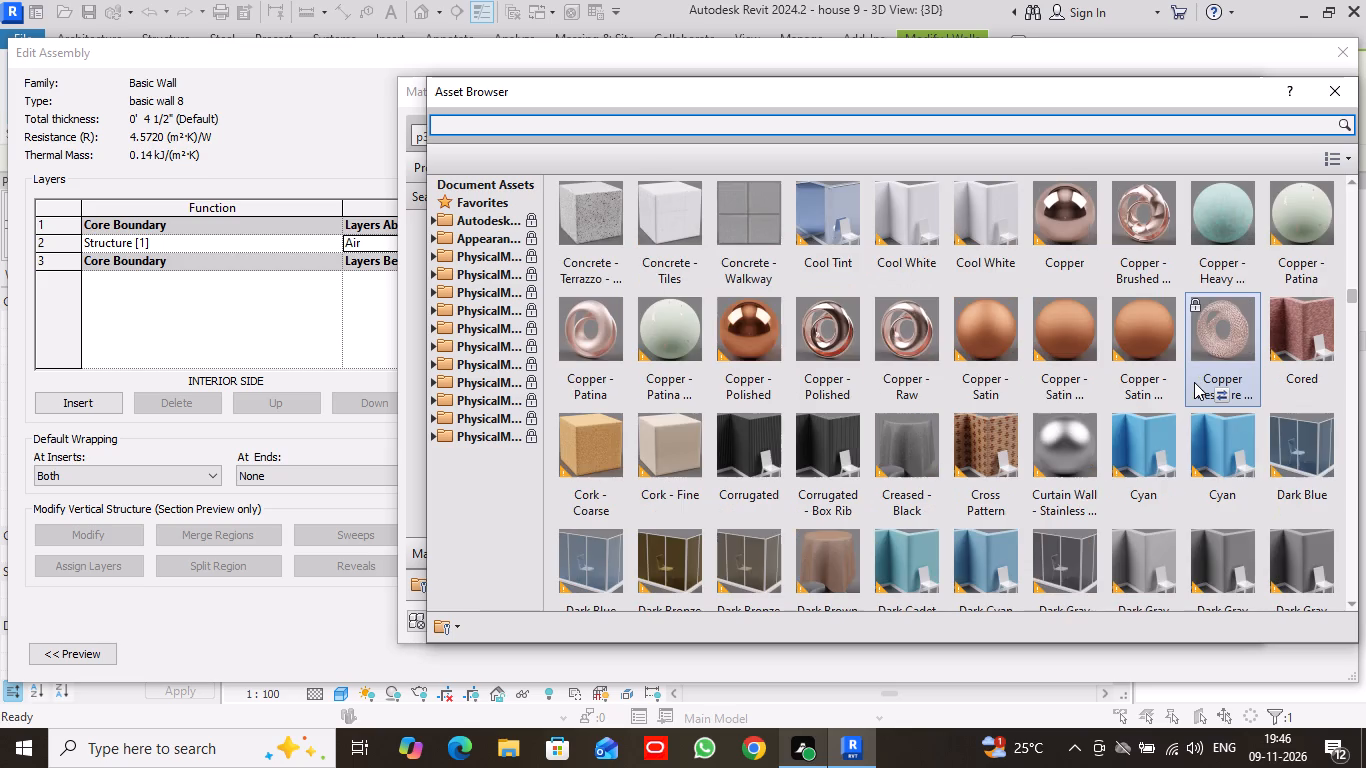
scroll(1194, 382, down, 1)
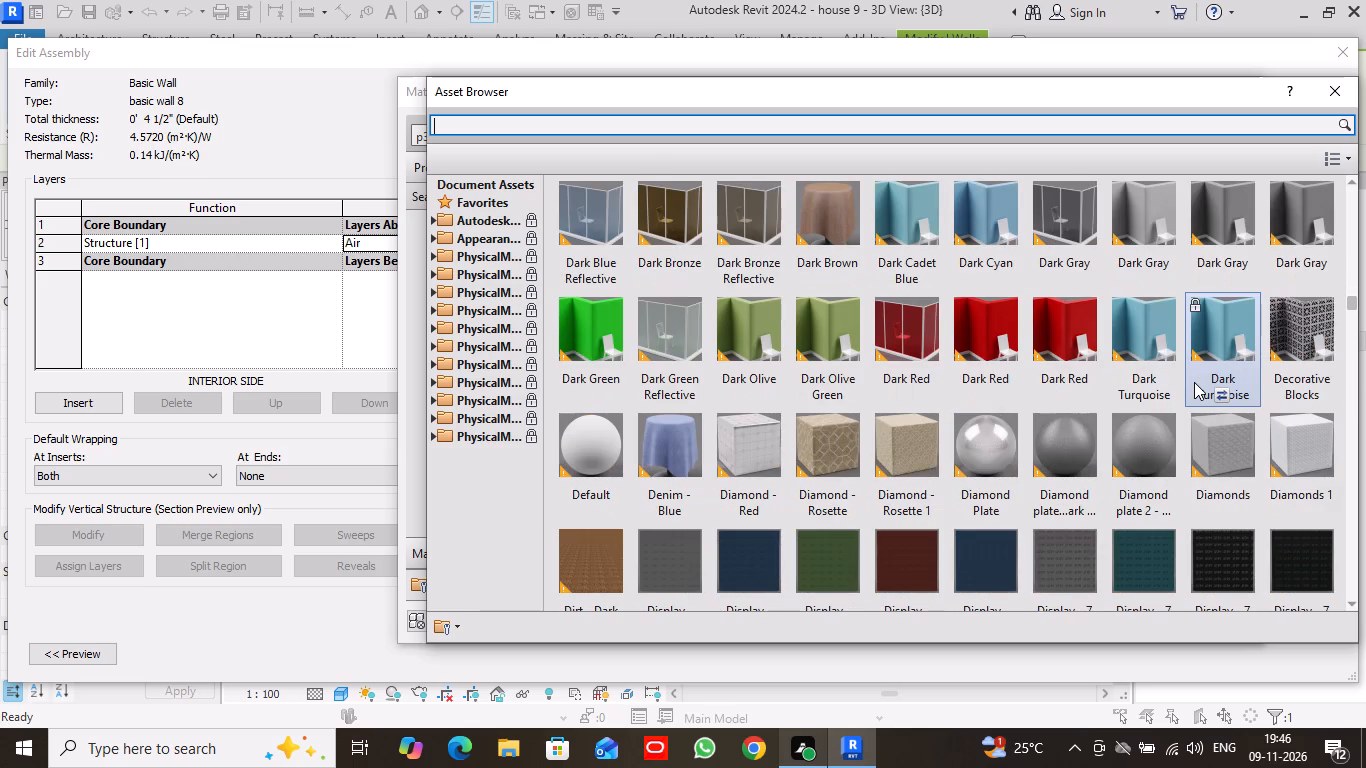
scroll(1194, 382, down, 1)
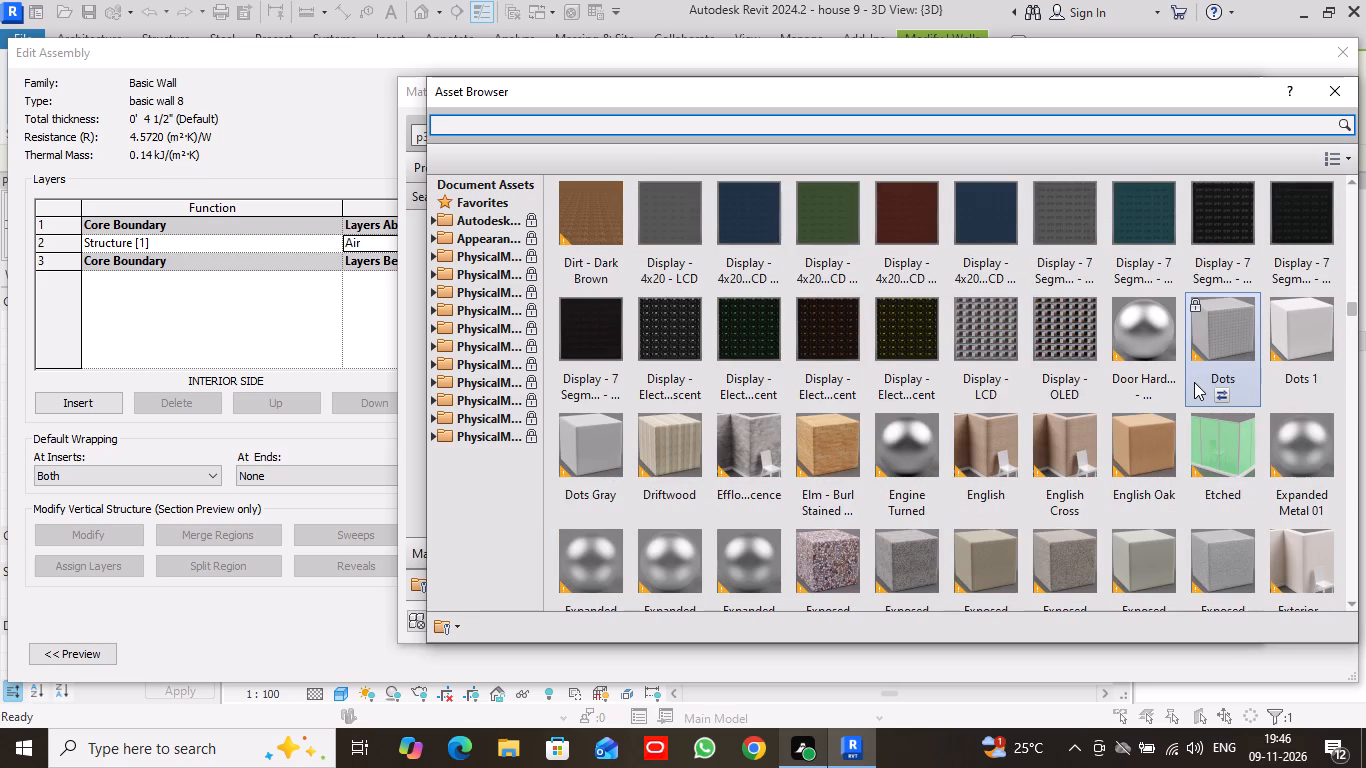
scroll(1194, 382, down, 1)
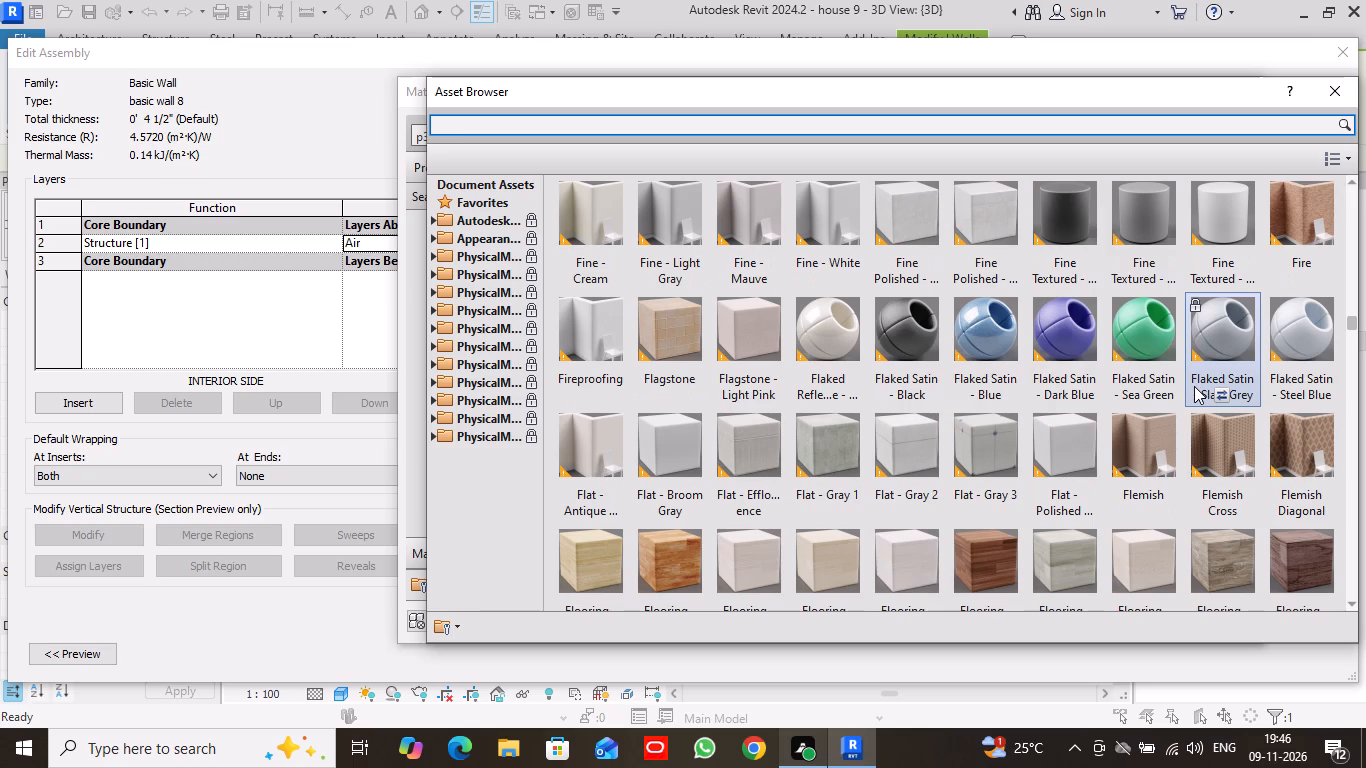
scroll(1194, 386, down, 3)
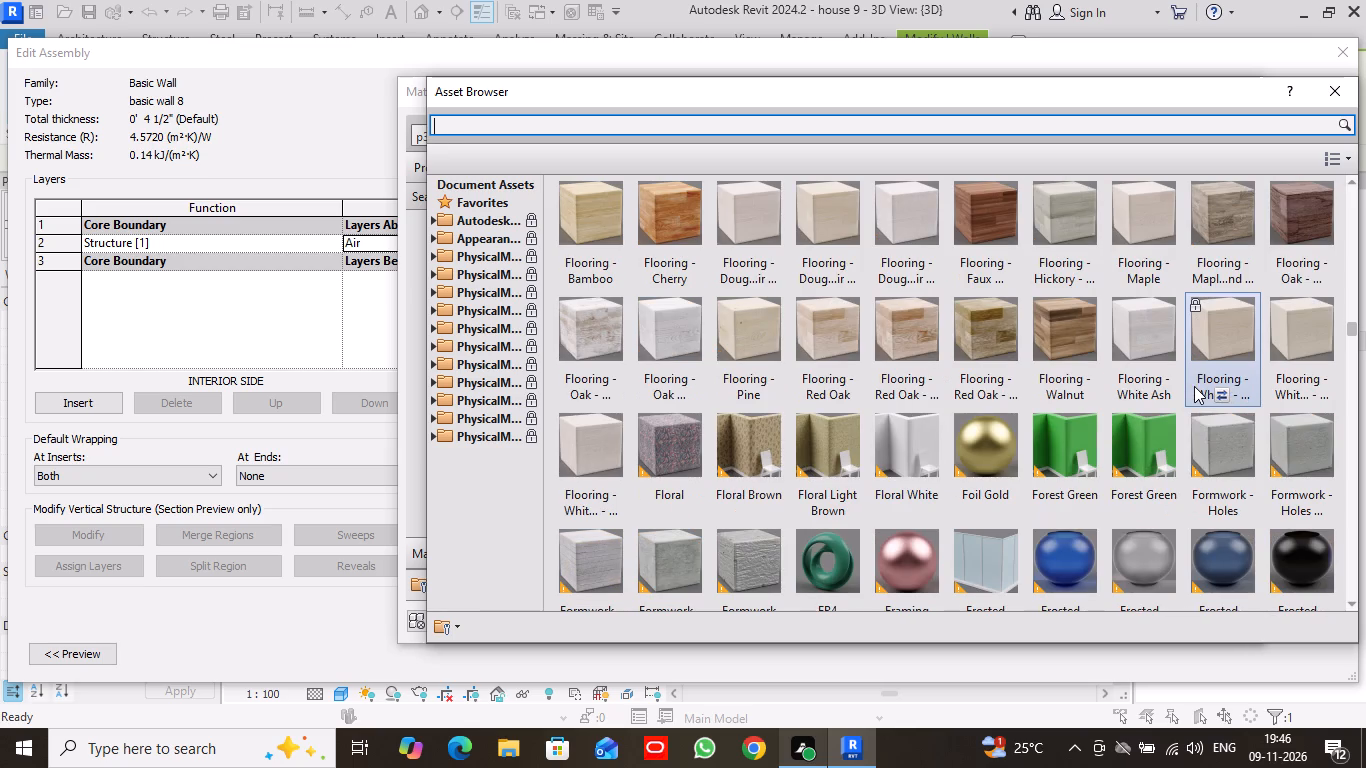
scroll(1194, 386, down, 2)
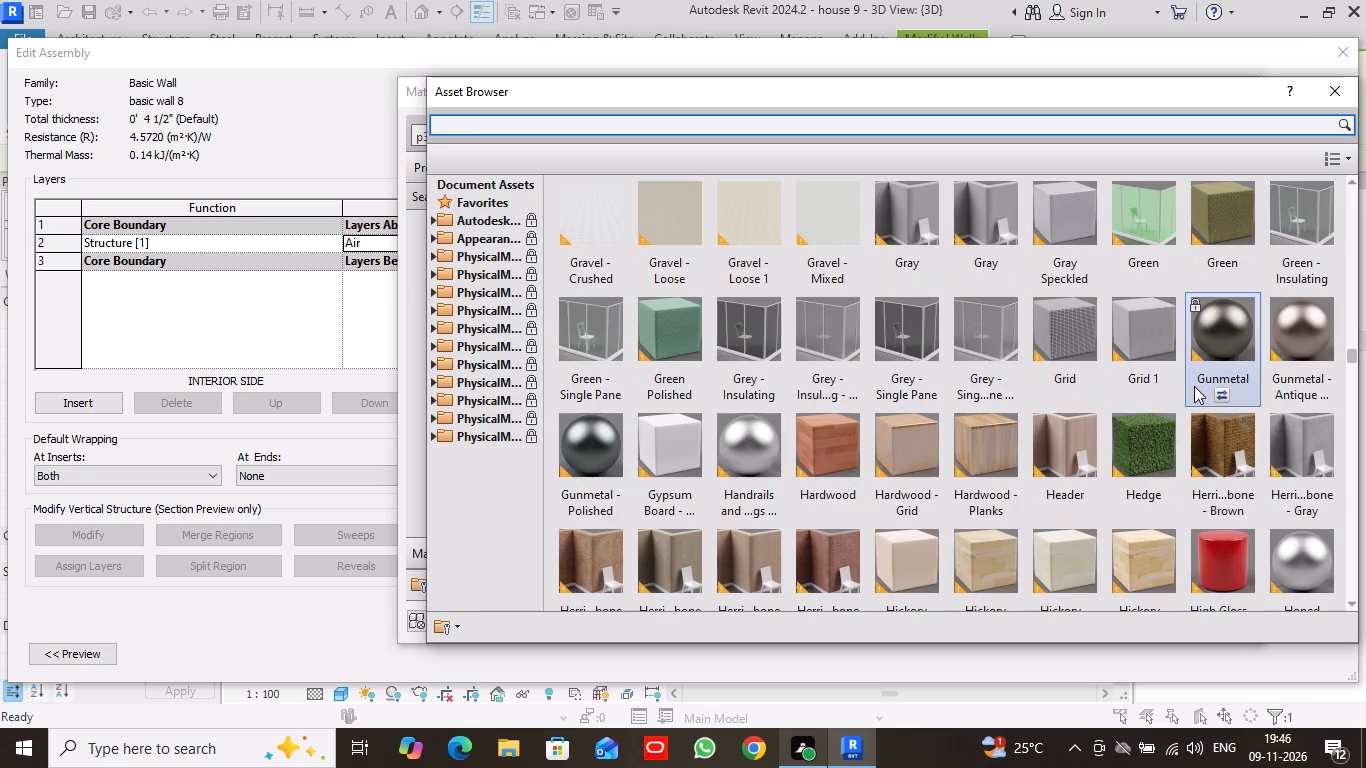
scroll(1194, 386, up, 1)
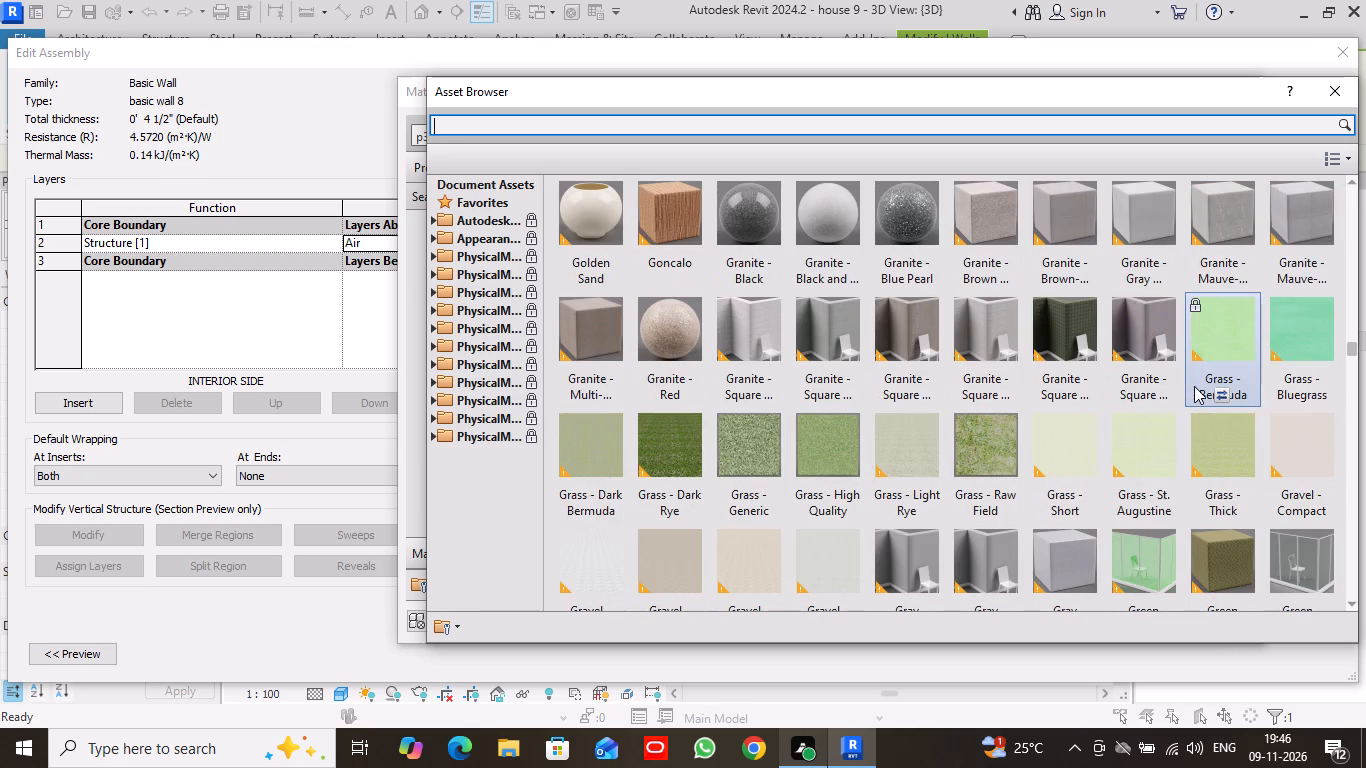
scroll(1194, 386, down, 2)
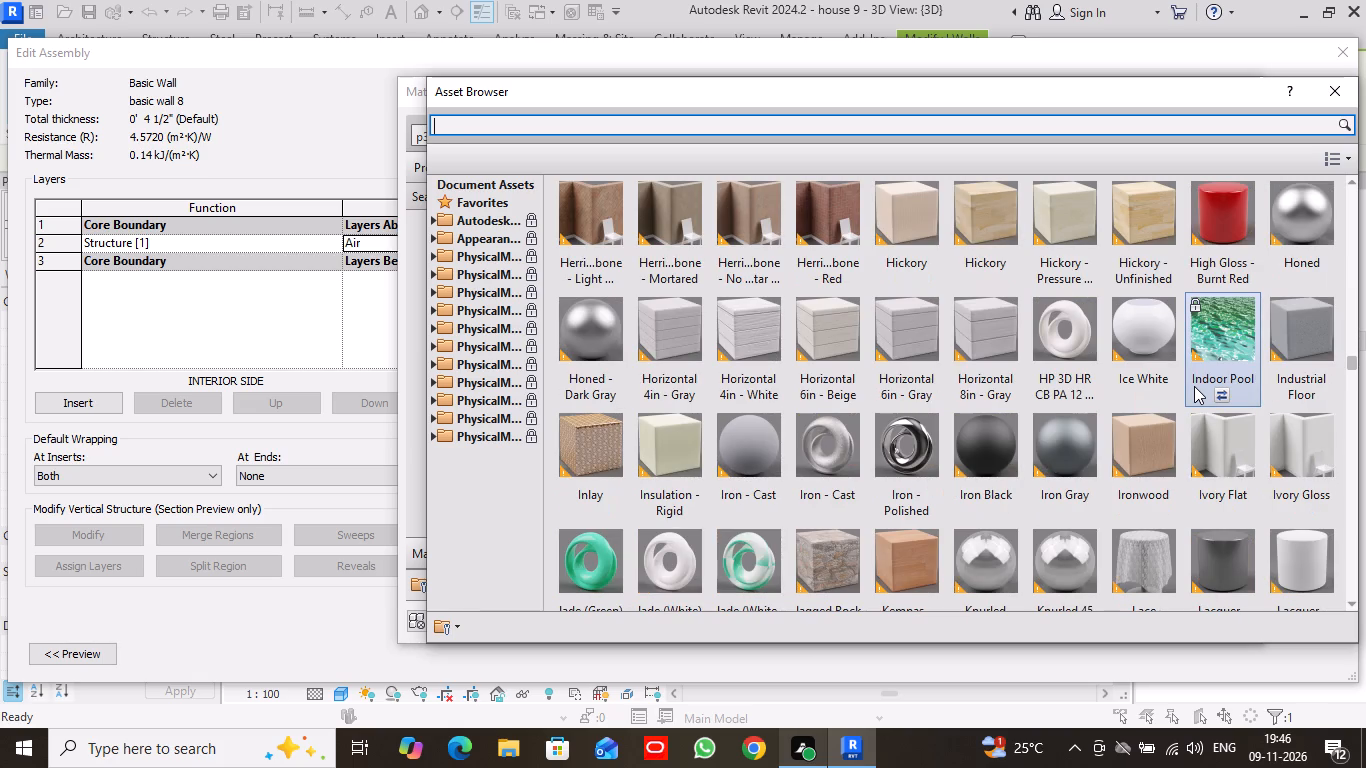
scroll(1194, 386, down, 2)
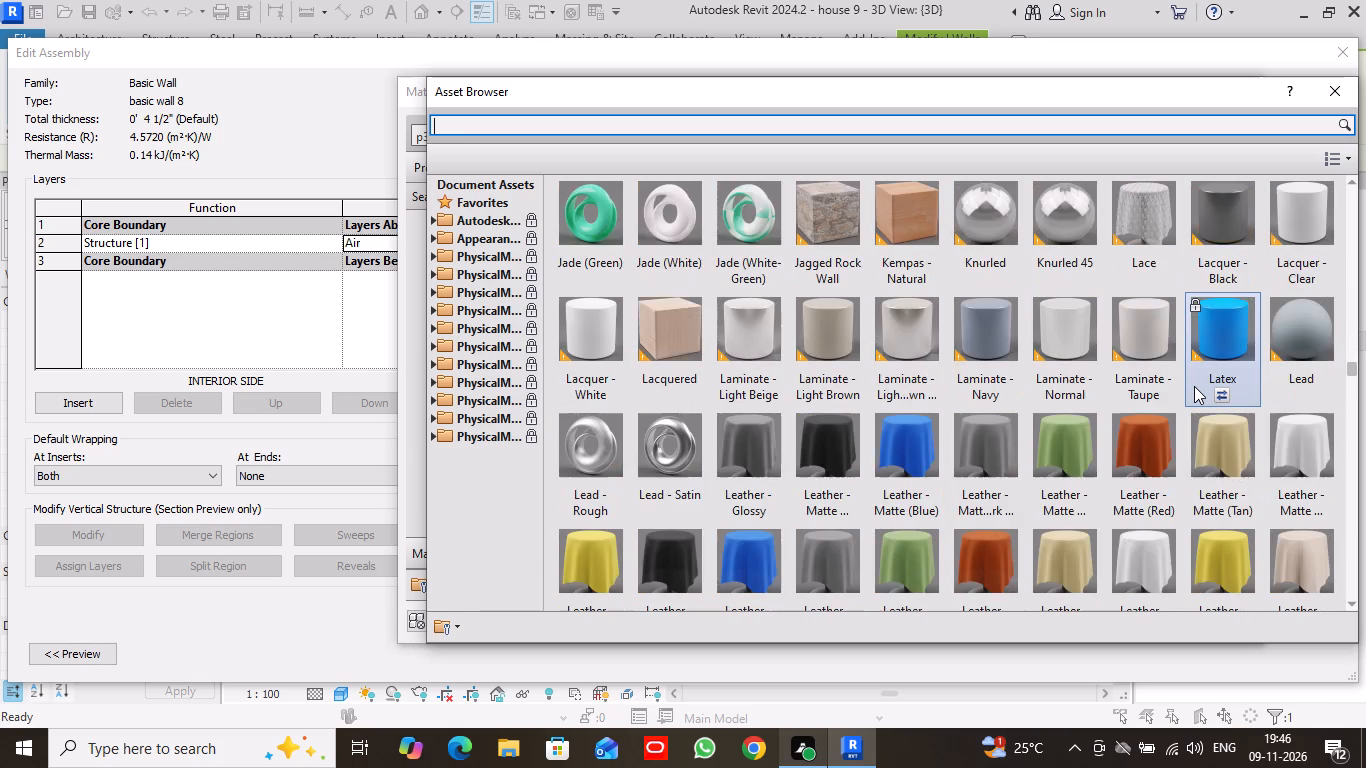
scroll(1194, 386, down, 1)
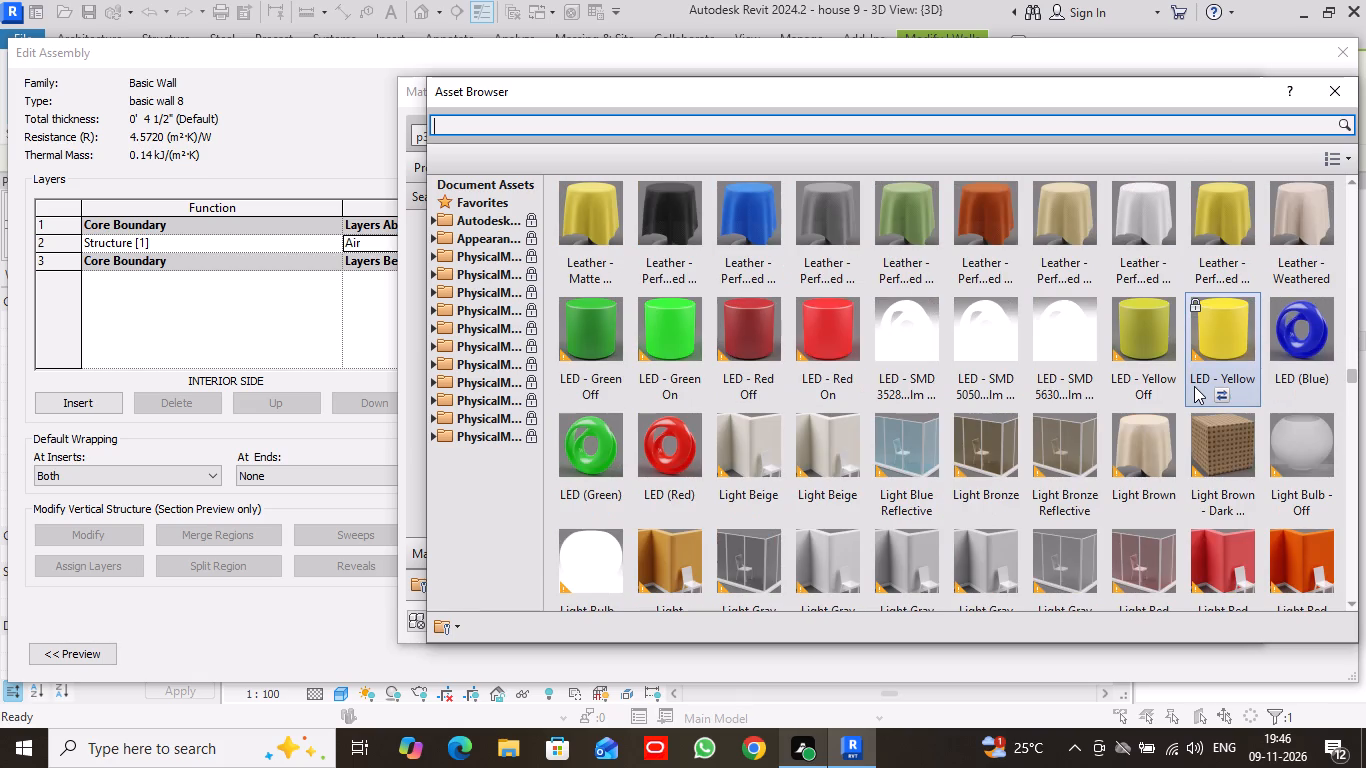
scroll(1194, 386, down, 3)
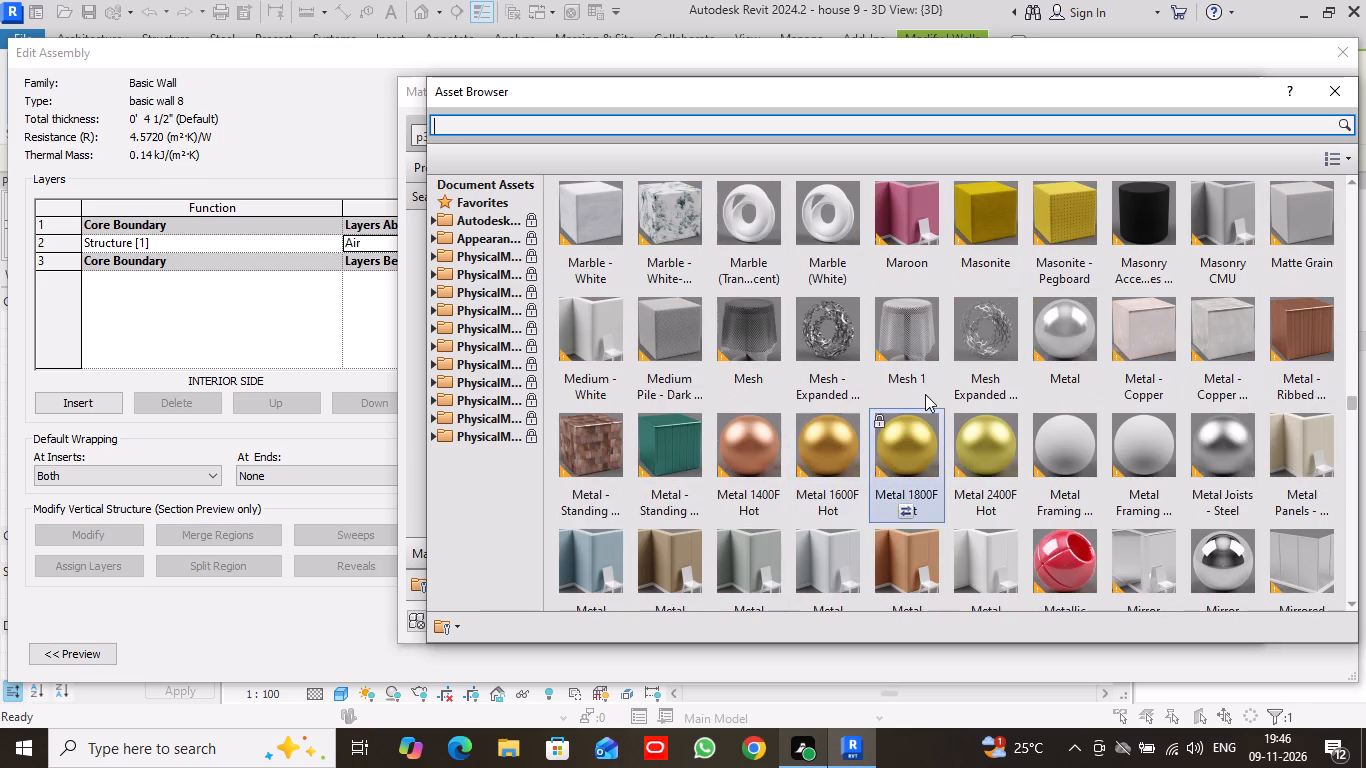
scroll(928, 395, up, 2)
scroll(928, 395, down, 2)
scroll(928, 395, up, 1)
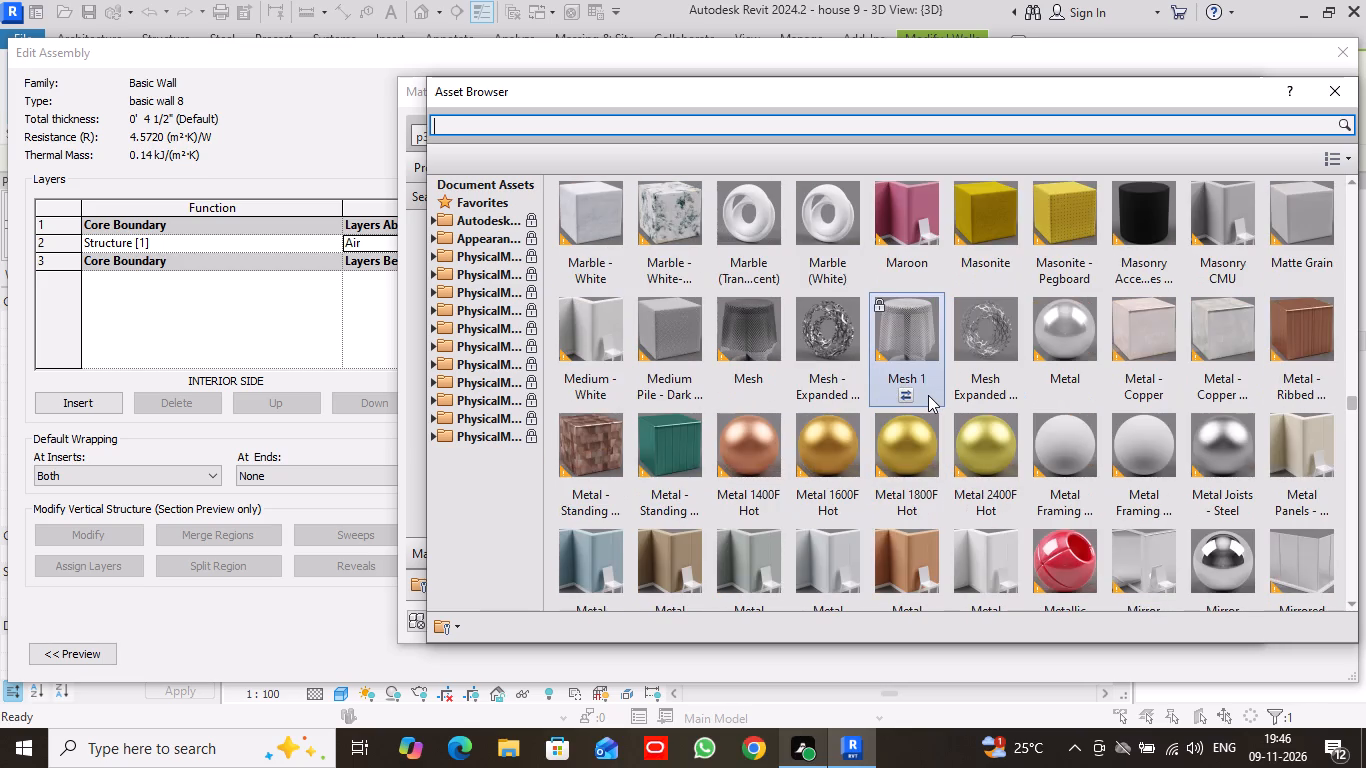
scroll(928, 395, up, 1)
scroll(928, 395, down, 1)
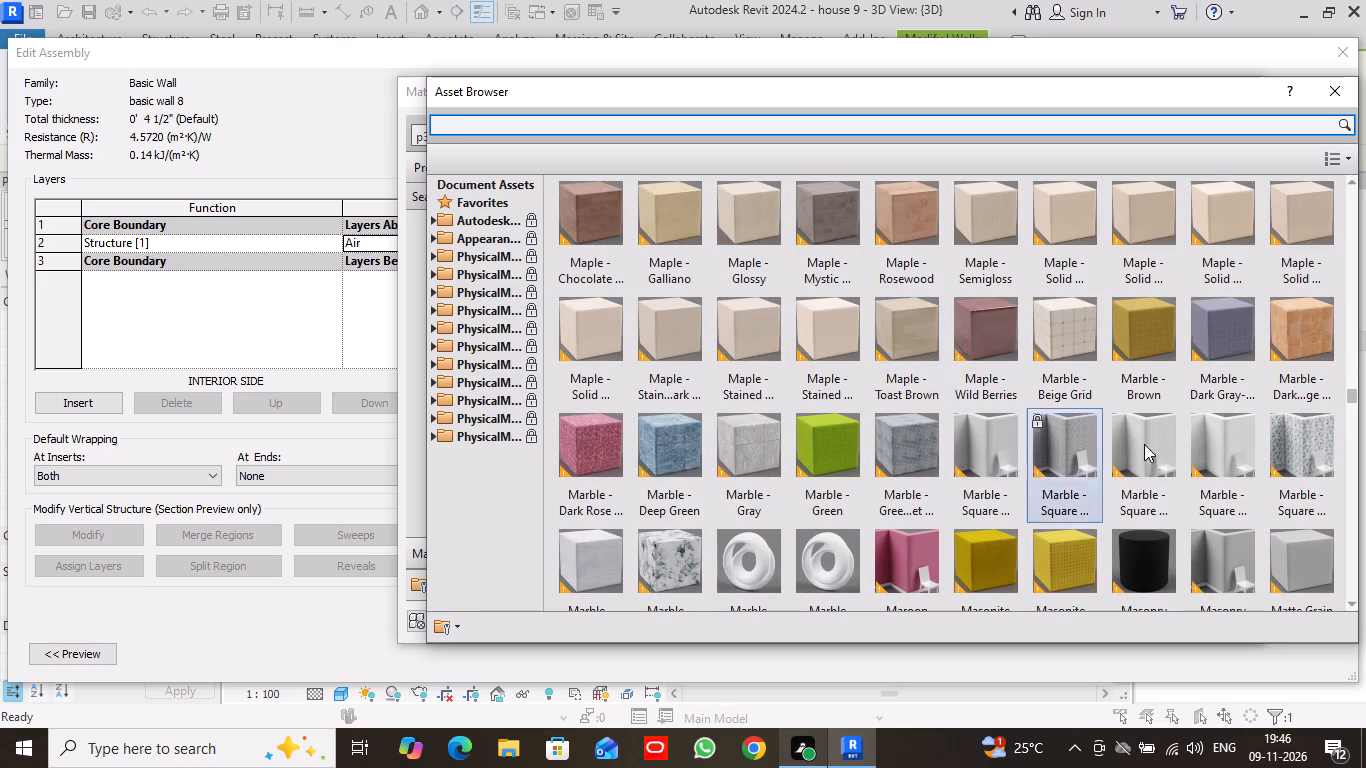
scroll(1169, 402, down, 2)
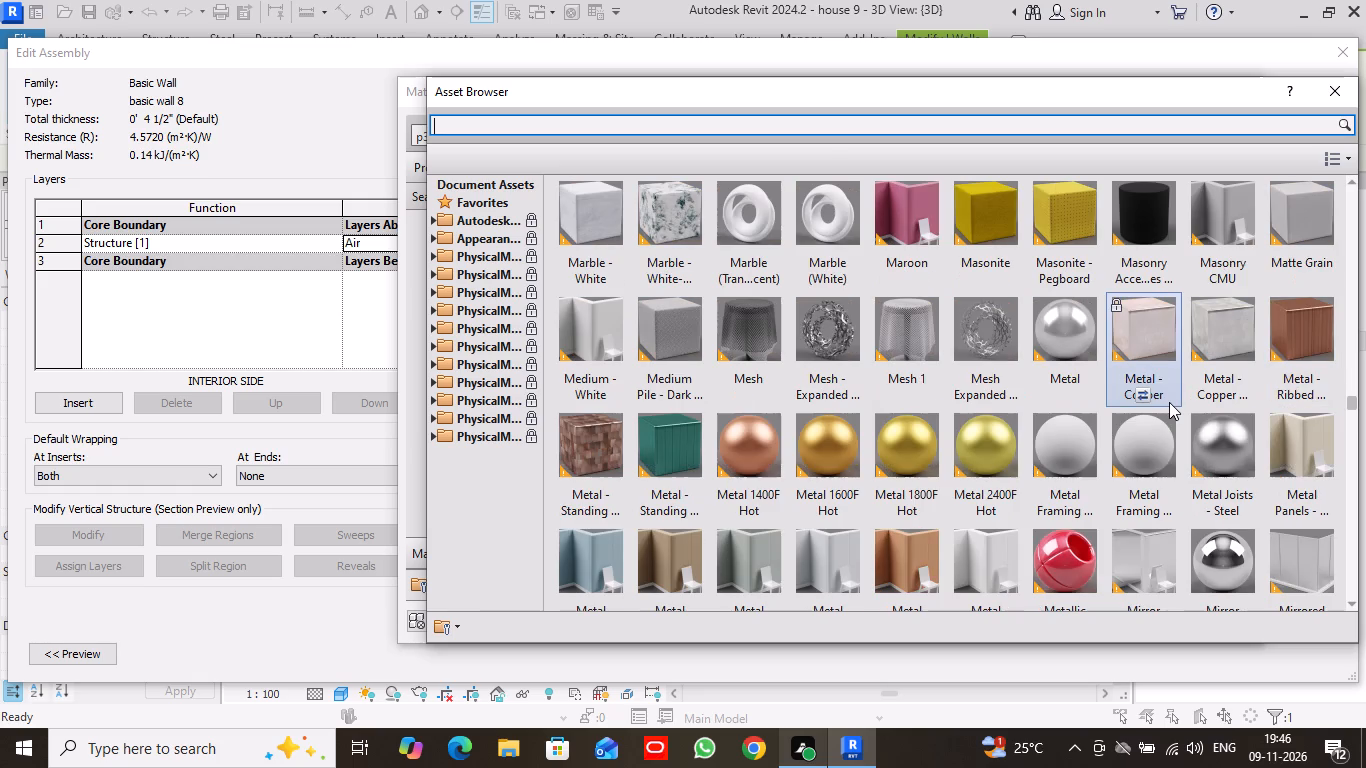
scroll(1169, 402, down, 2)
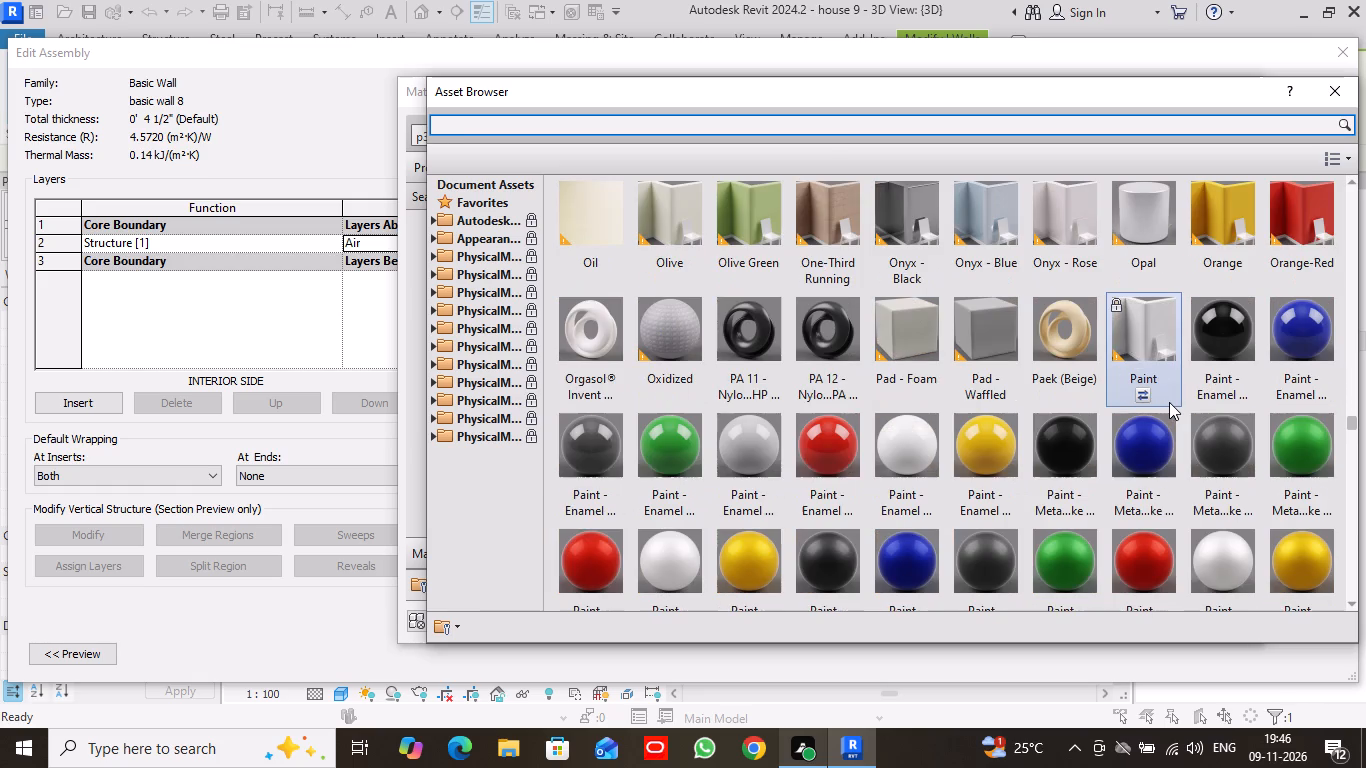
scroll(1169, 402, down, 3)
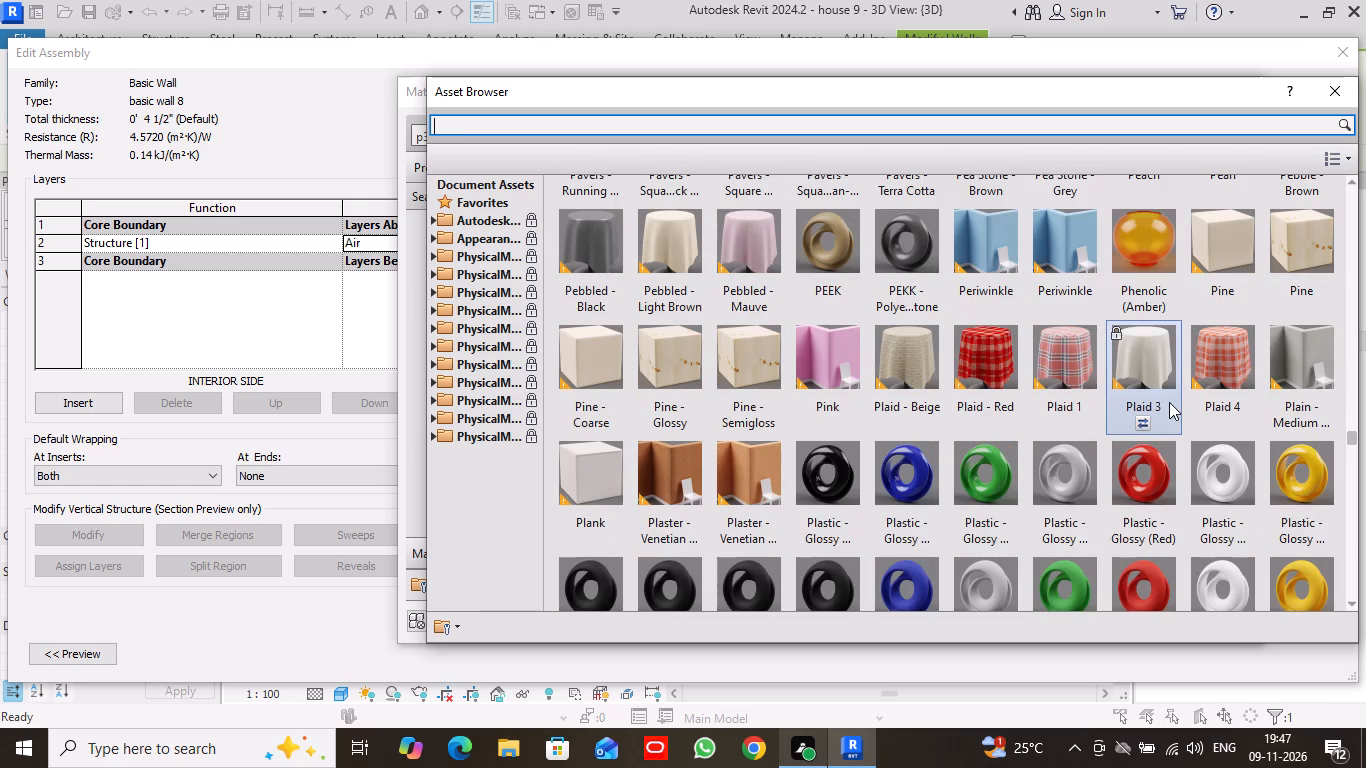
scroll(1169, 402, down, 2)
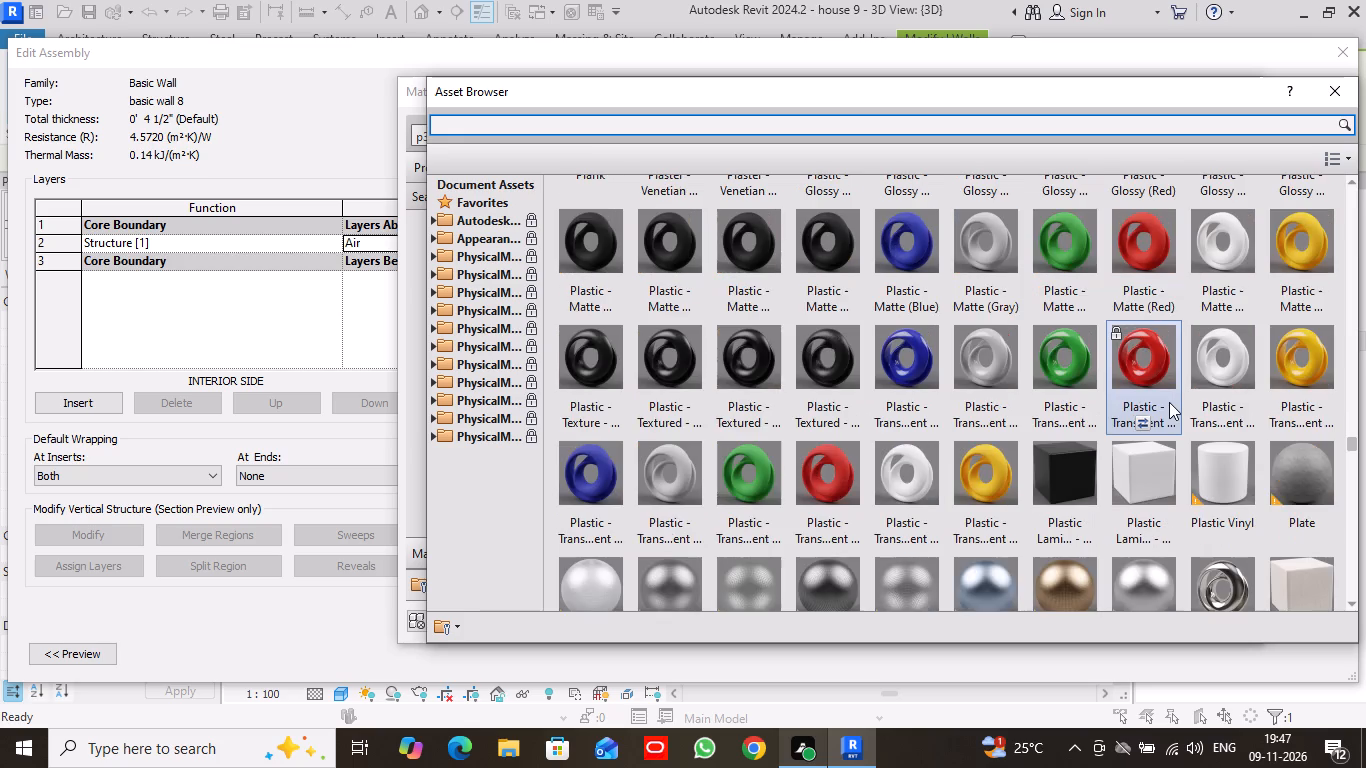
scroll(1169, 402, down, 1)
scroll(1169, 402, up, 1)
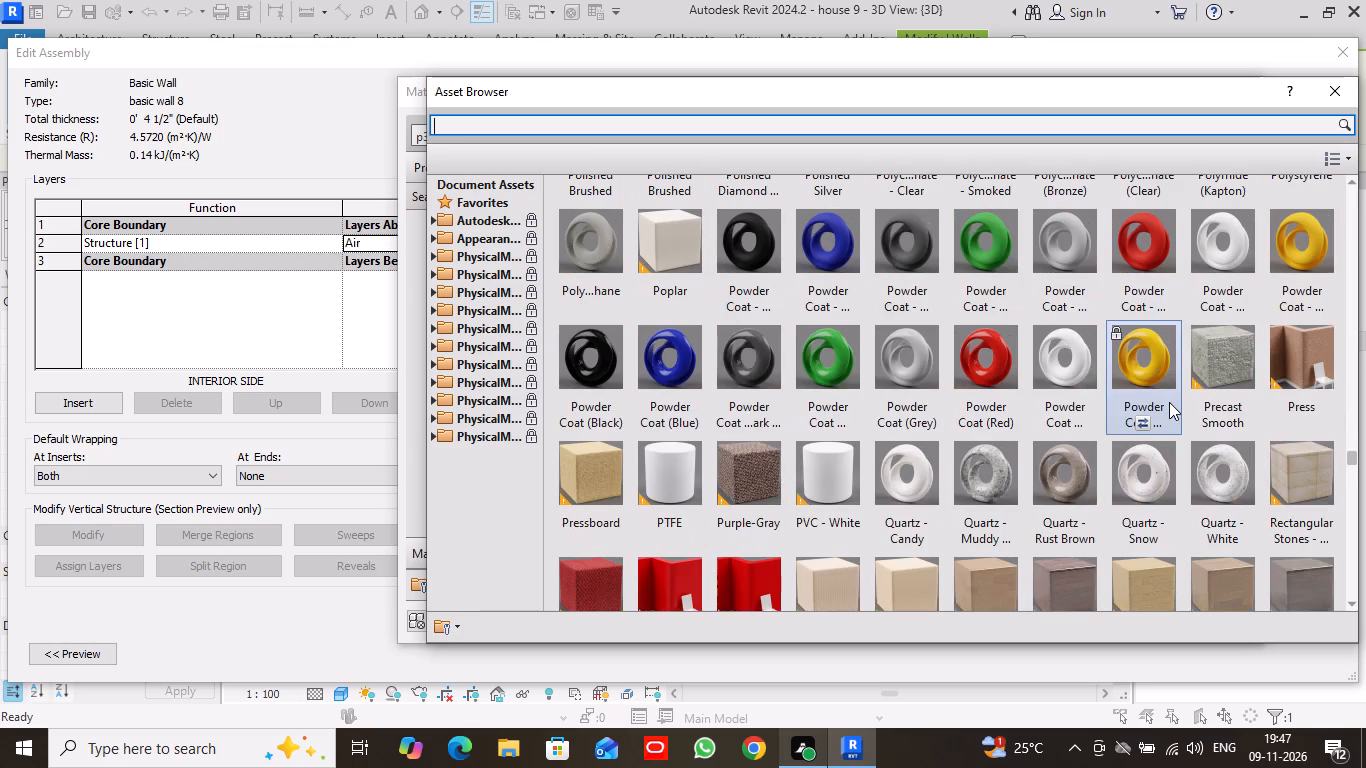
scroll(1169, 402, up, 1)
scroll(1169, 402, down, 1)
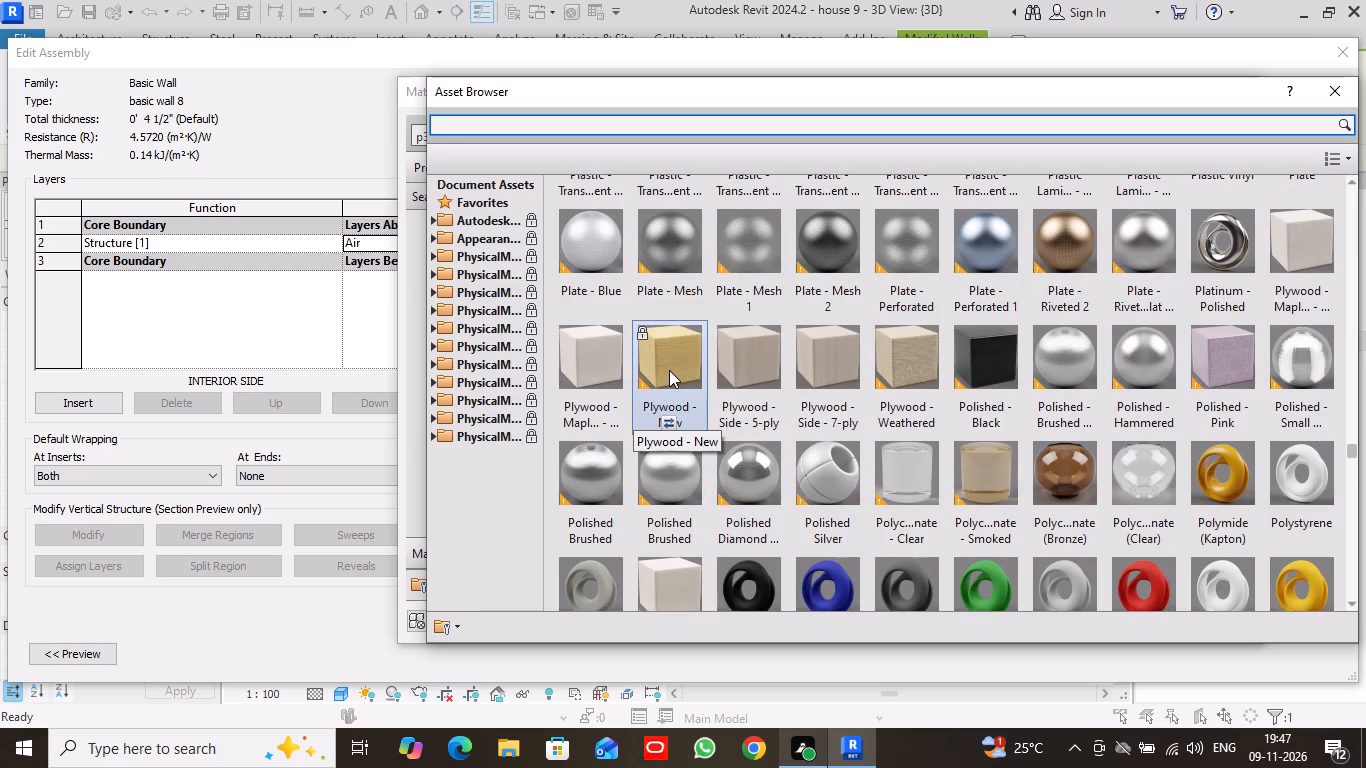
Replace the current material's appearance with the Plywood - New asset from the library.
click(669, 370)
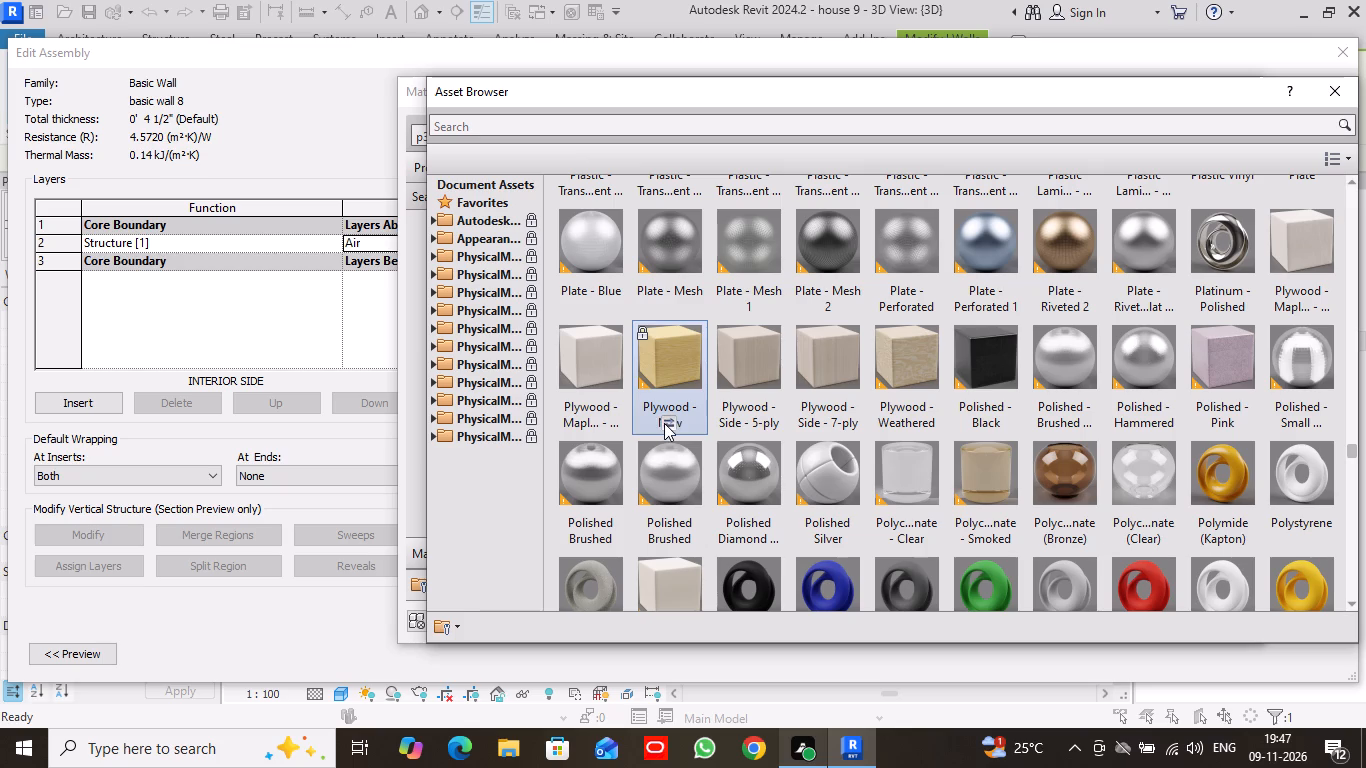
click(664, 423)
double_click(664, 423)
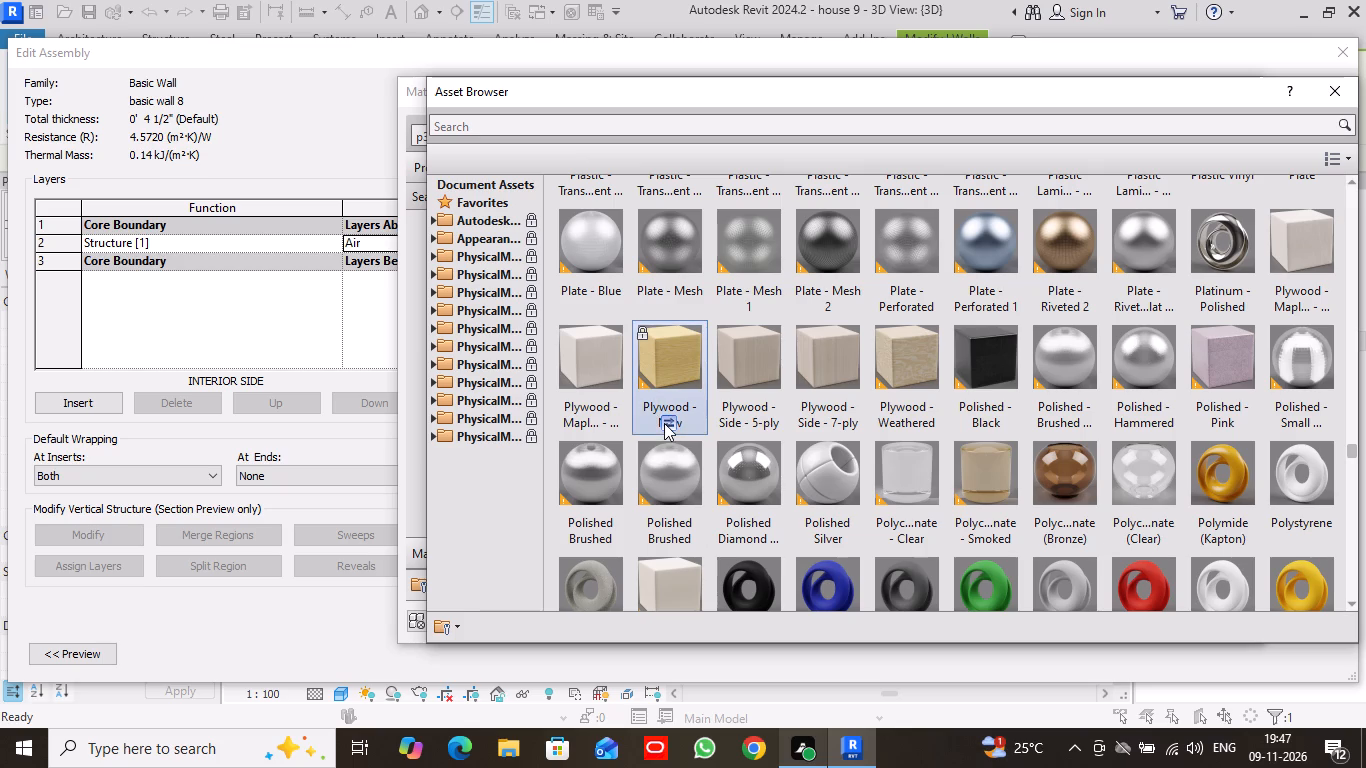
click(664, 420)
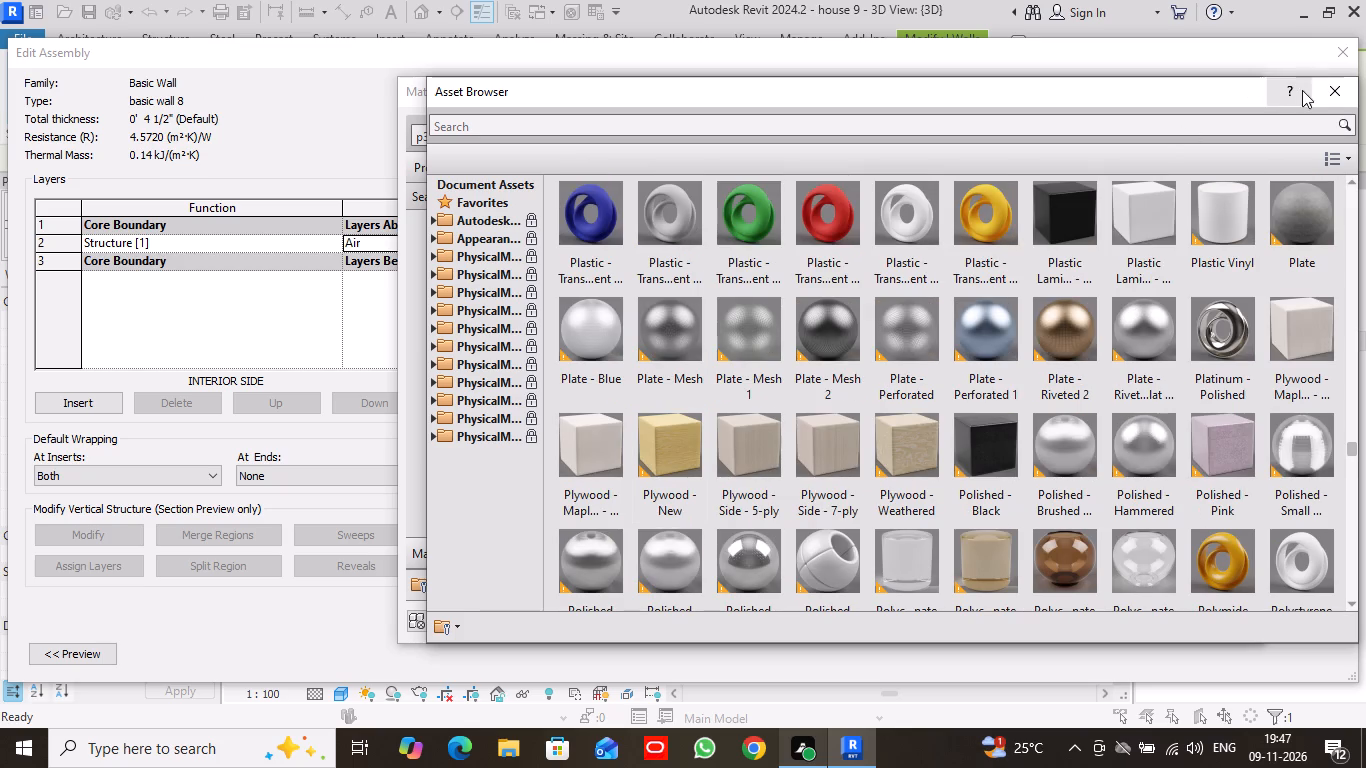
Make the Air material's shading use its render appearance and apply the change to the side wall's type, basic wall 8.
click(1335, 86)
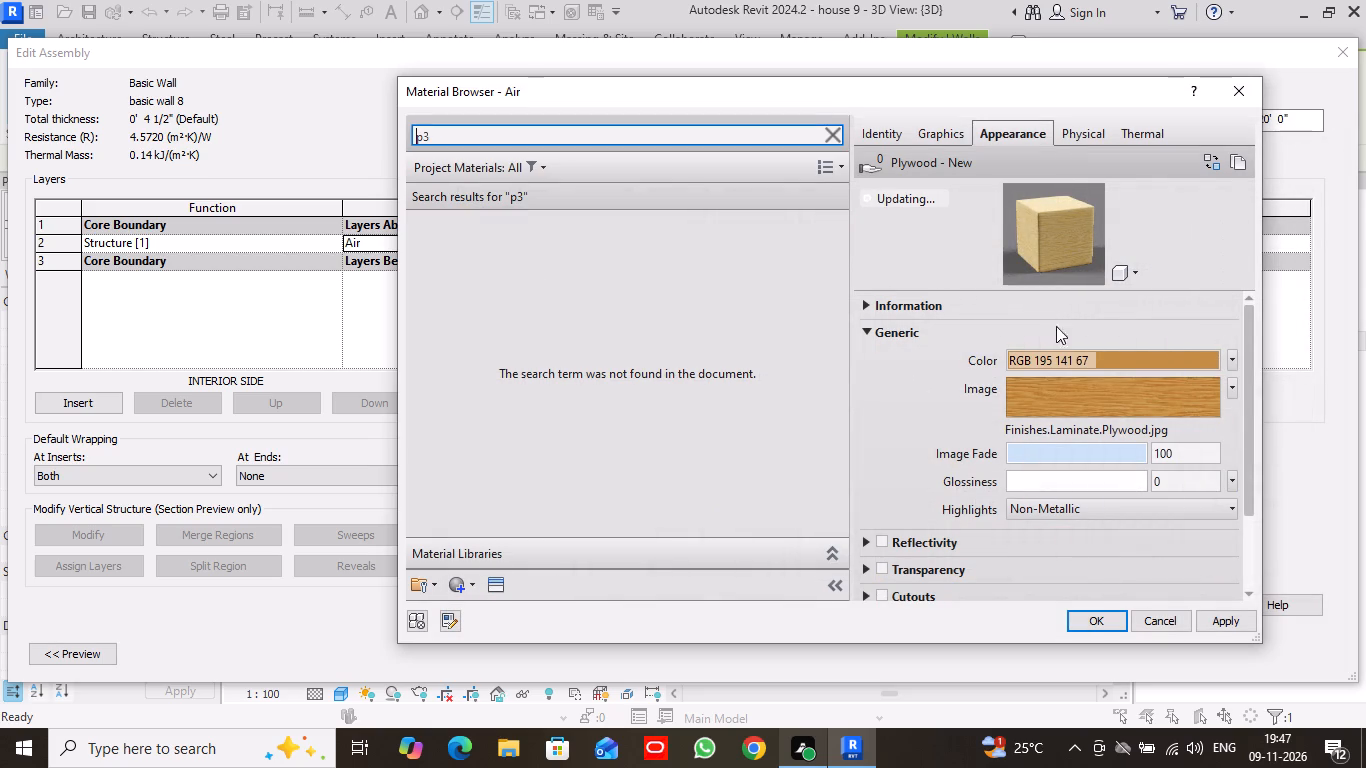
click(947, 129)
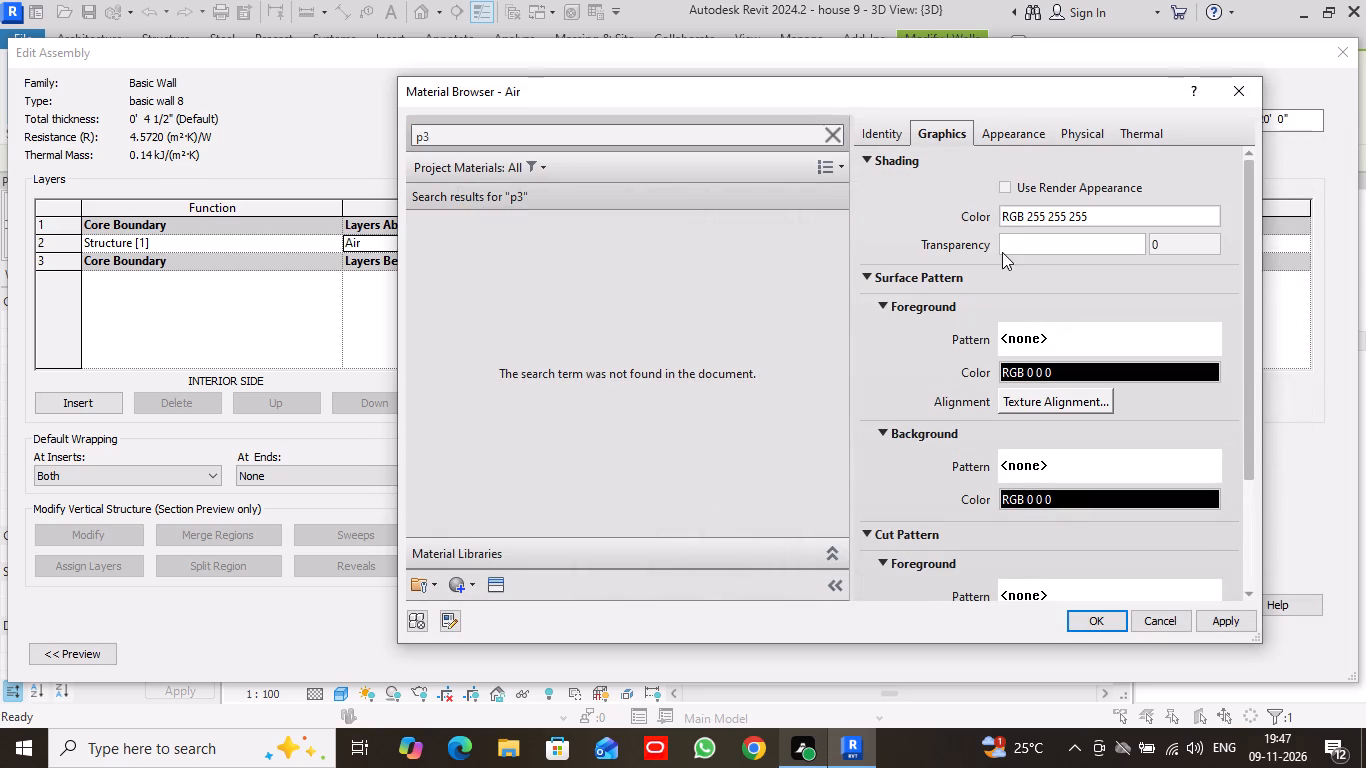
click(1005, 191)
click(1021, 132)
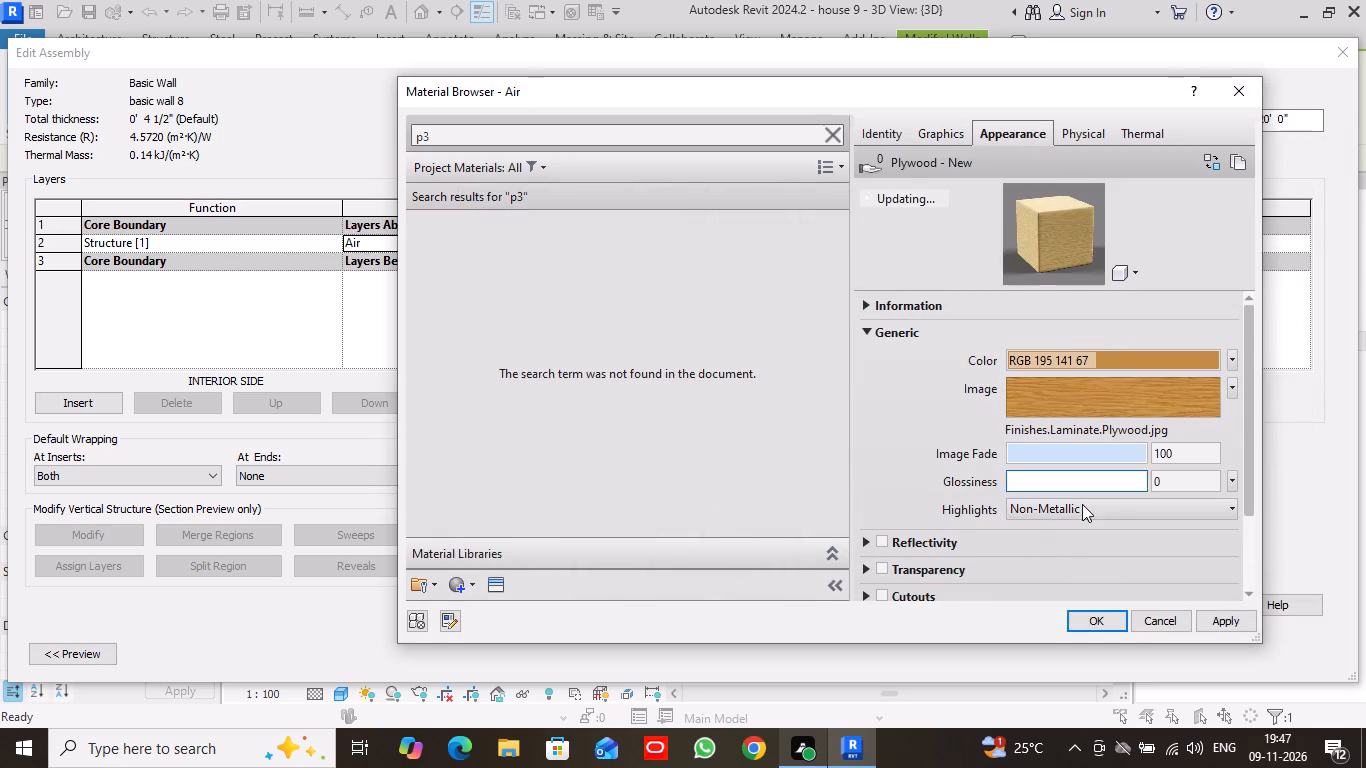
click(1094, 611)
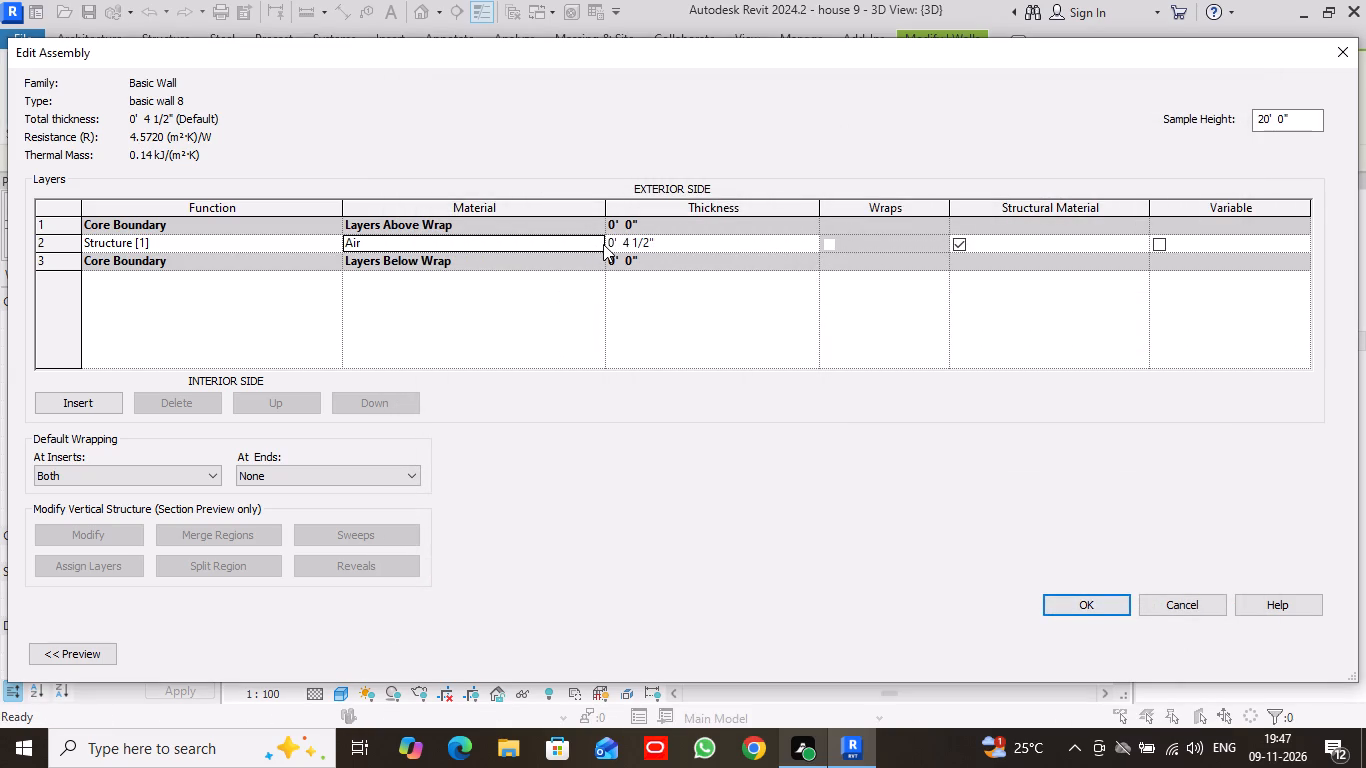
click(1074, 607)
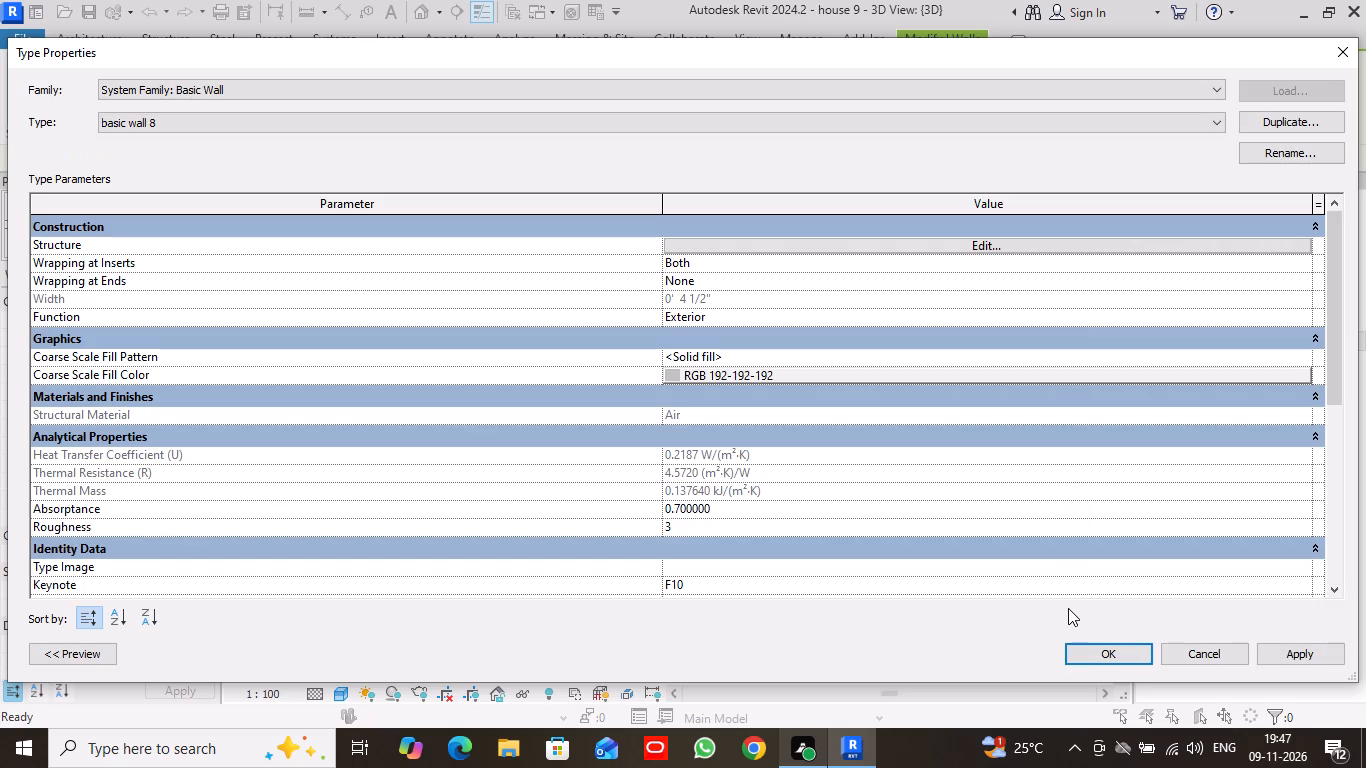
click(1117, 650)
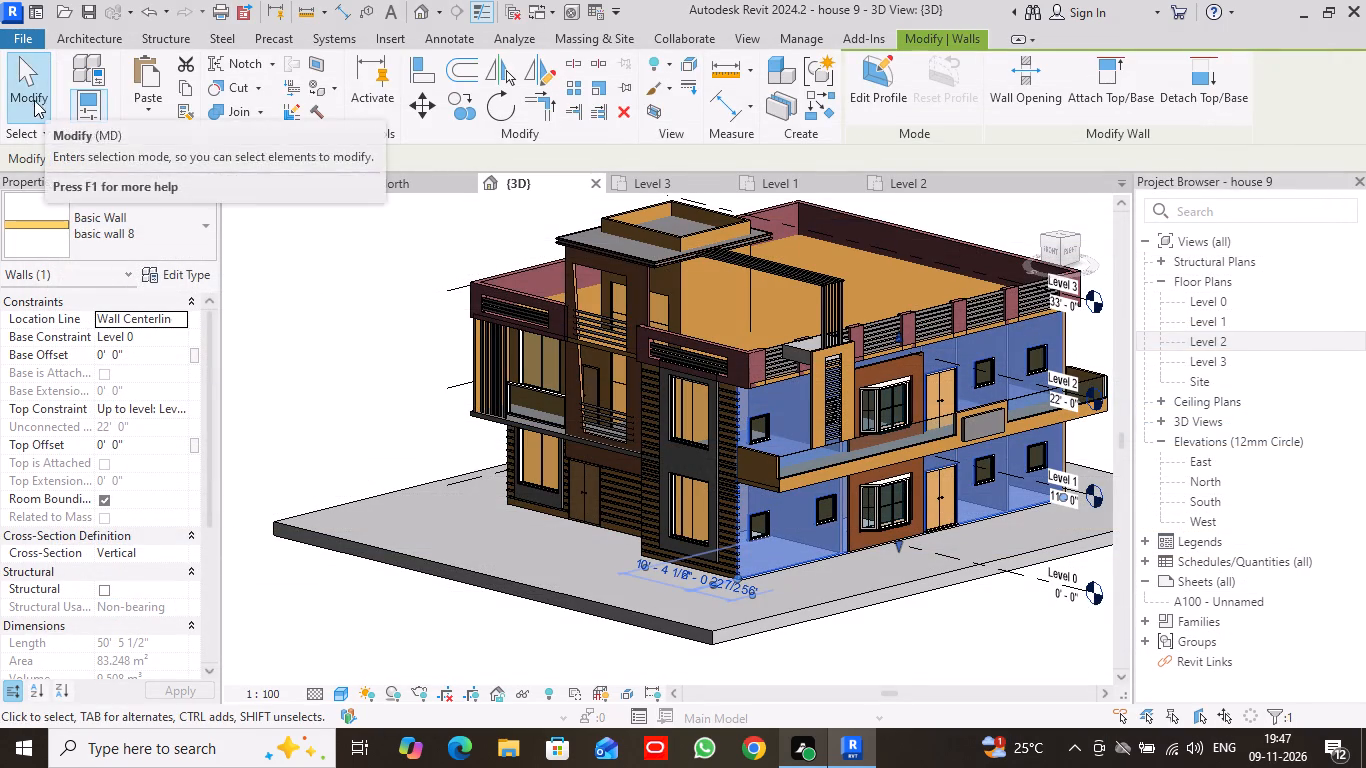
click(23, 81)
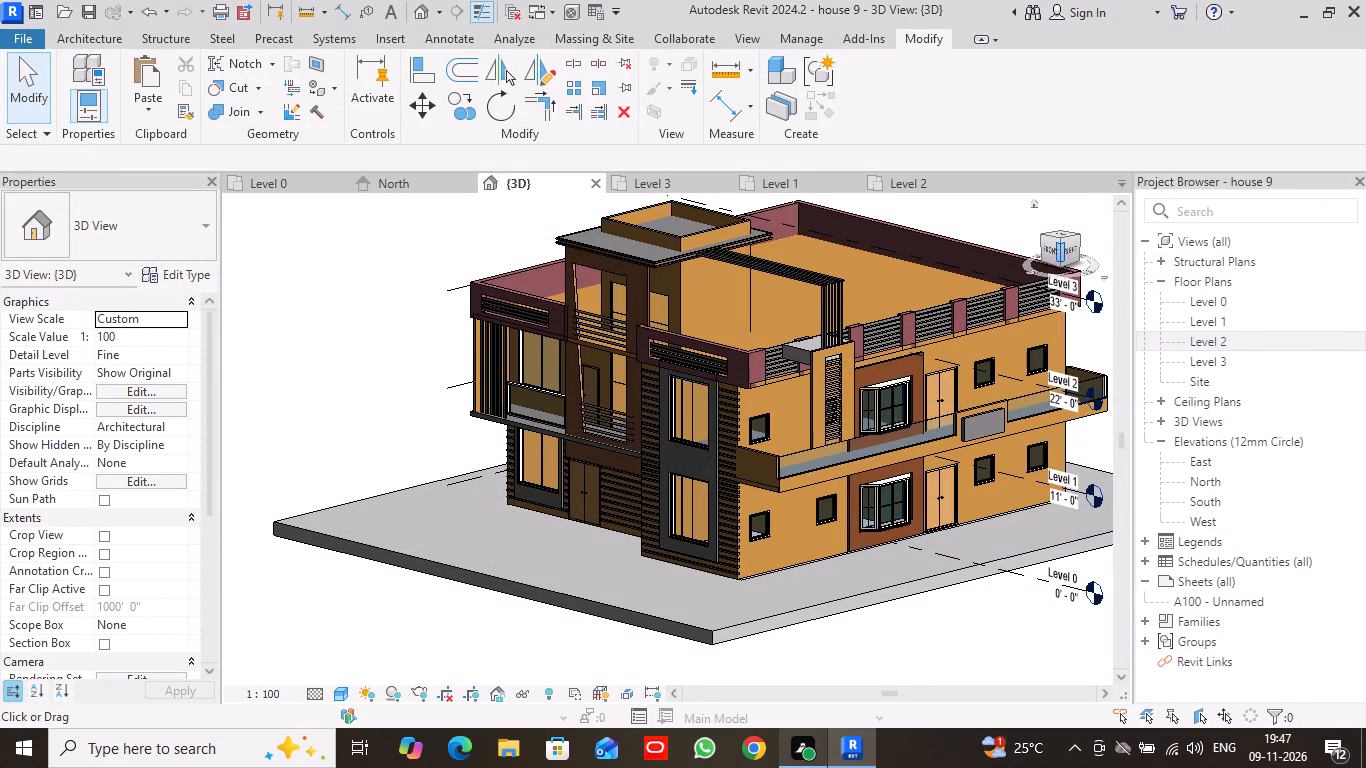
Select the basic wall 8 side wall running along the two storeys behind the balcony.
drag(1062, 241, 1113, 241)
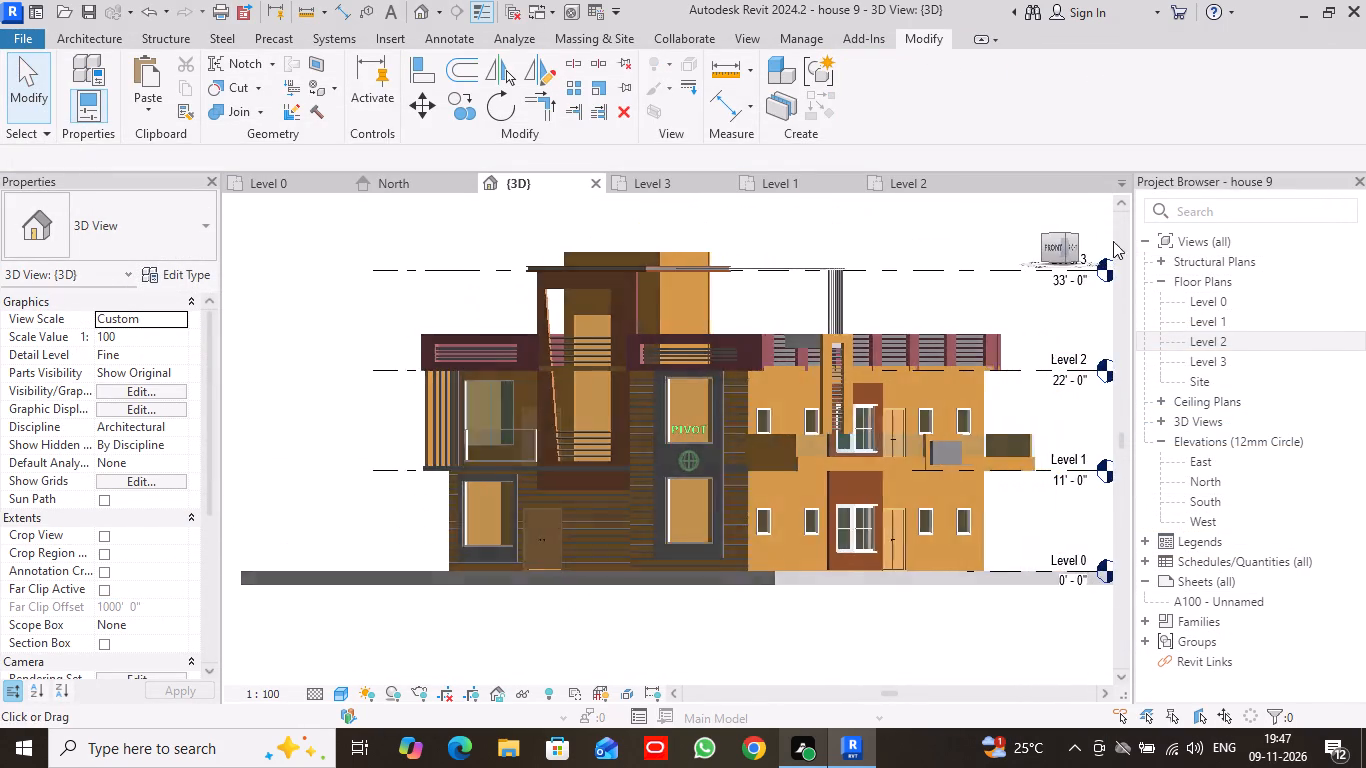
drag(1113, 241, 1064, 266)
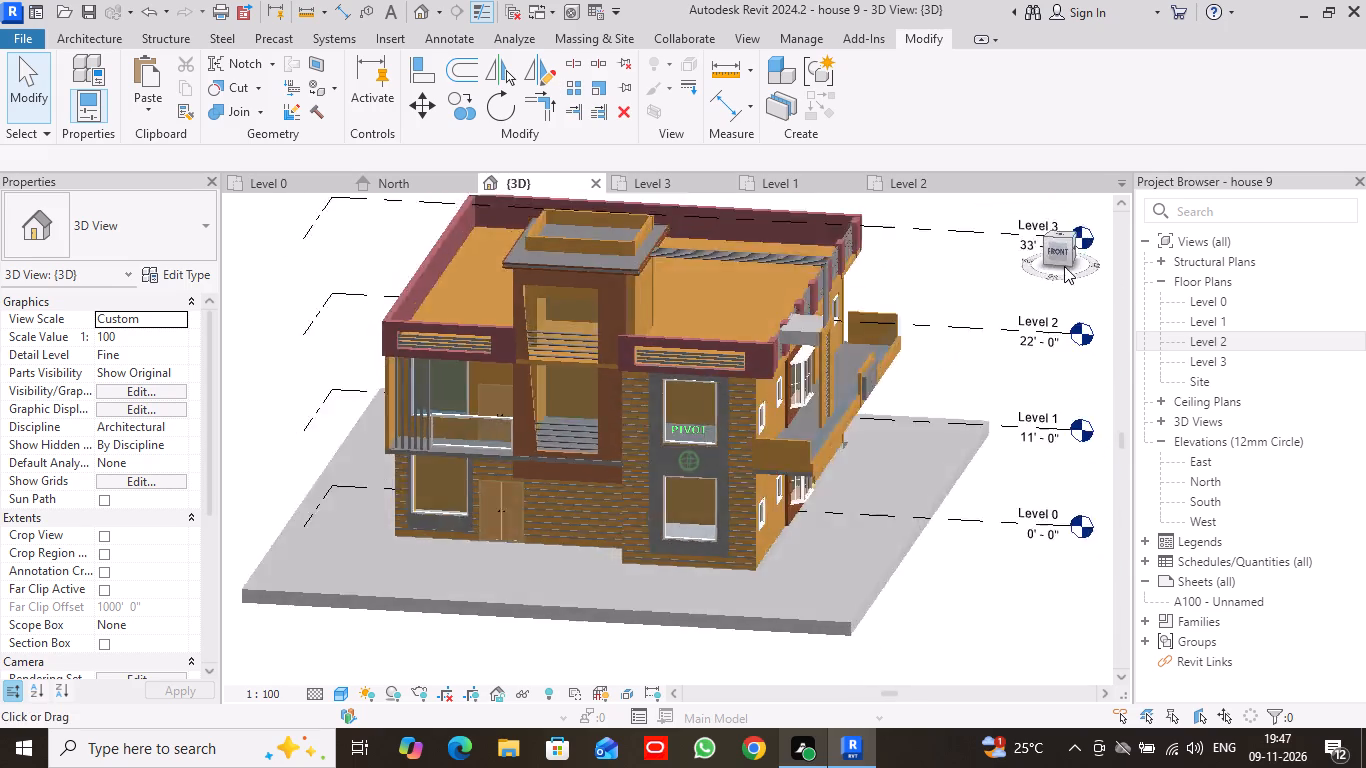
drag(1064, 266, 1033, 263)
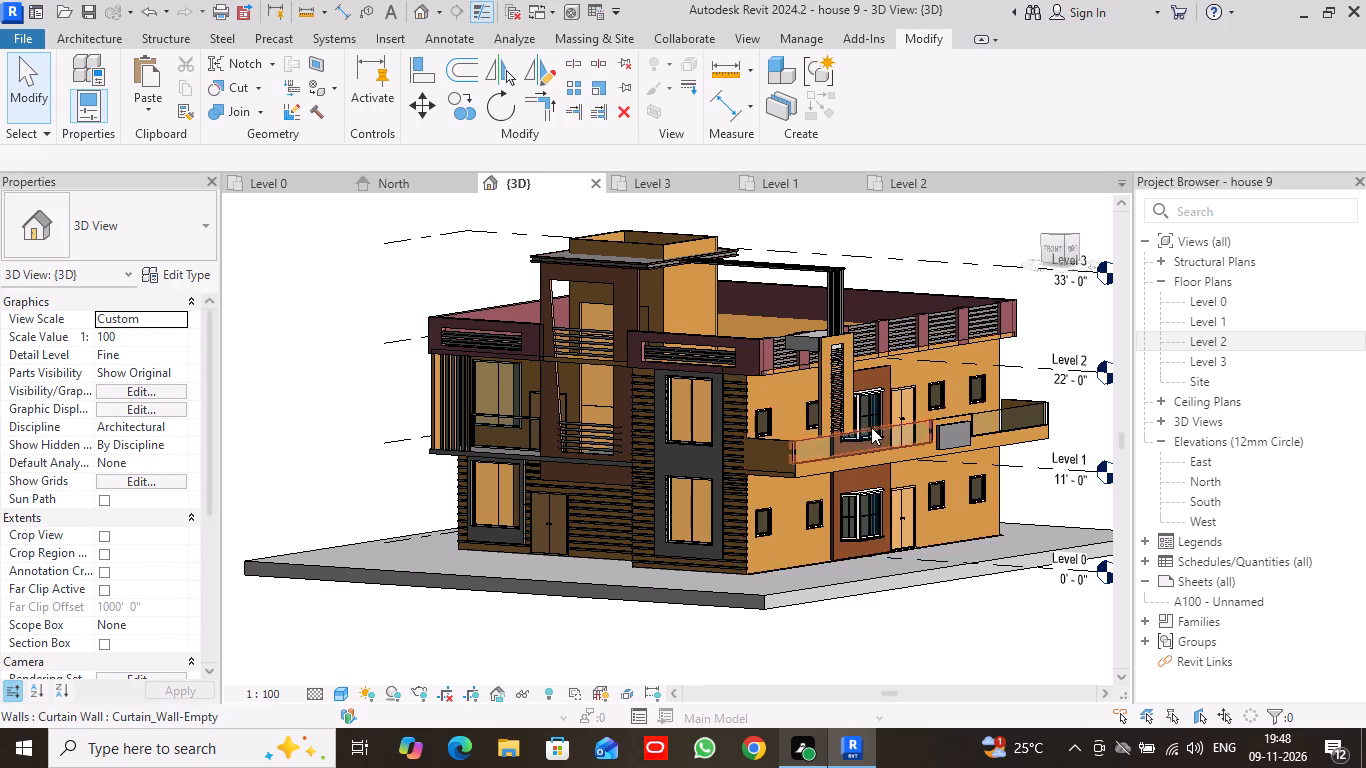
scroll(871, 427, up, 2)
scroll(868, 414, down, 2)
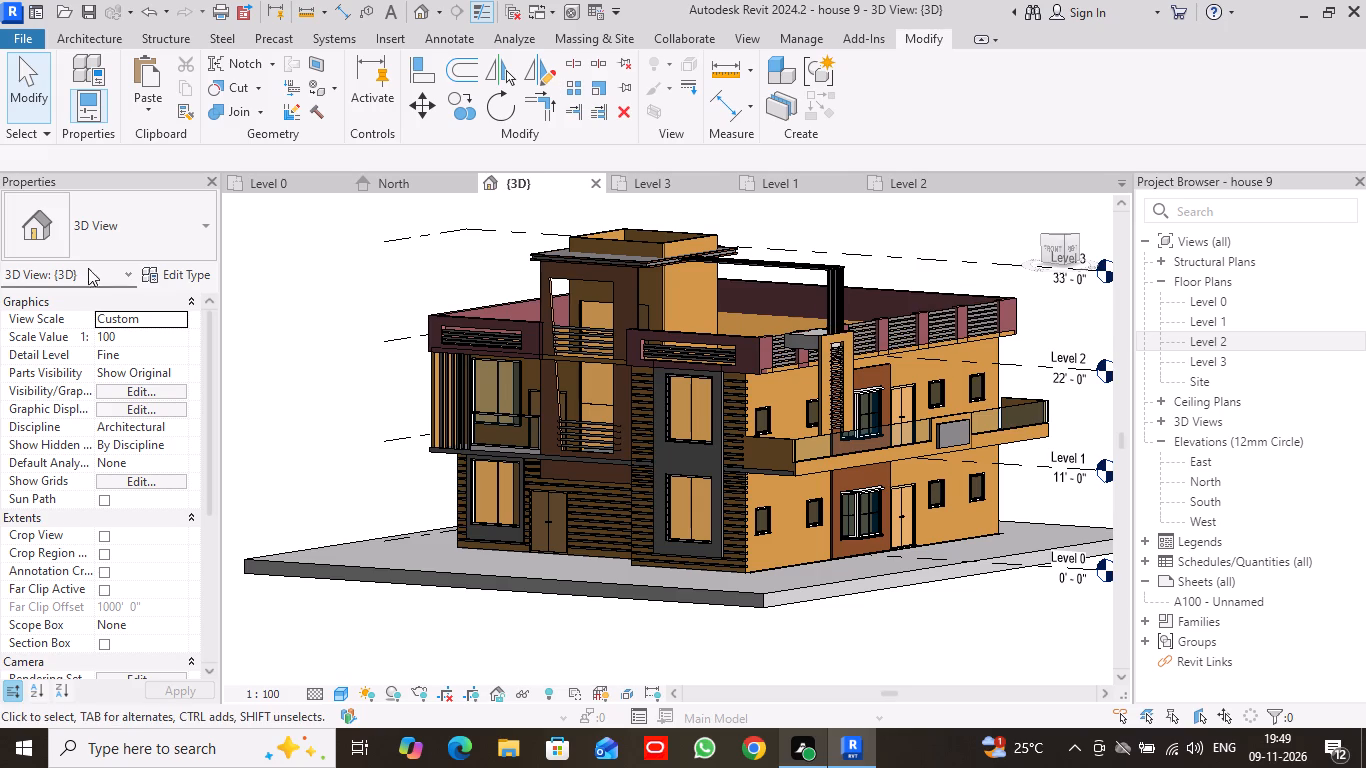
click(792, 498)
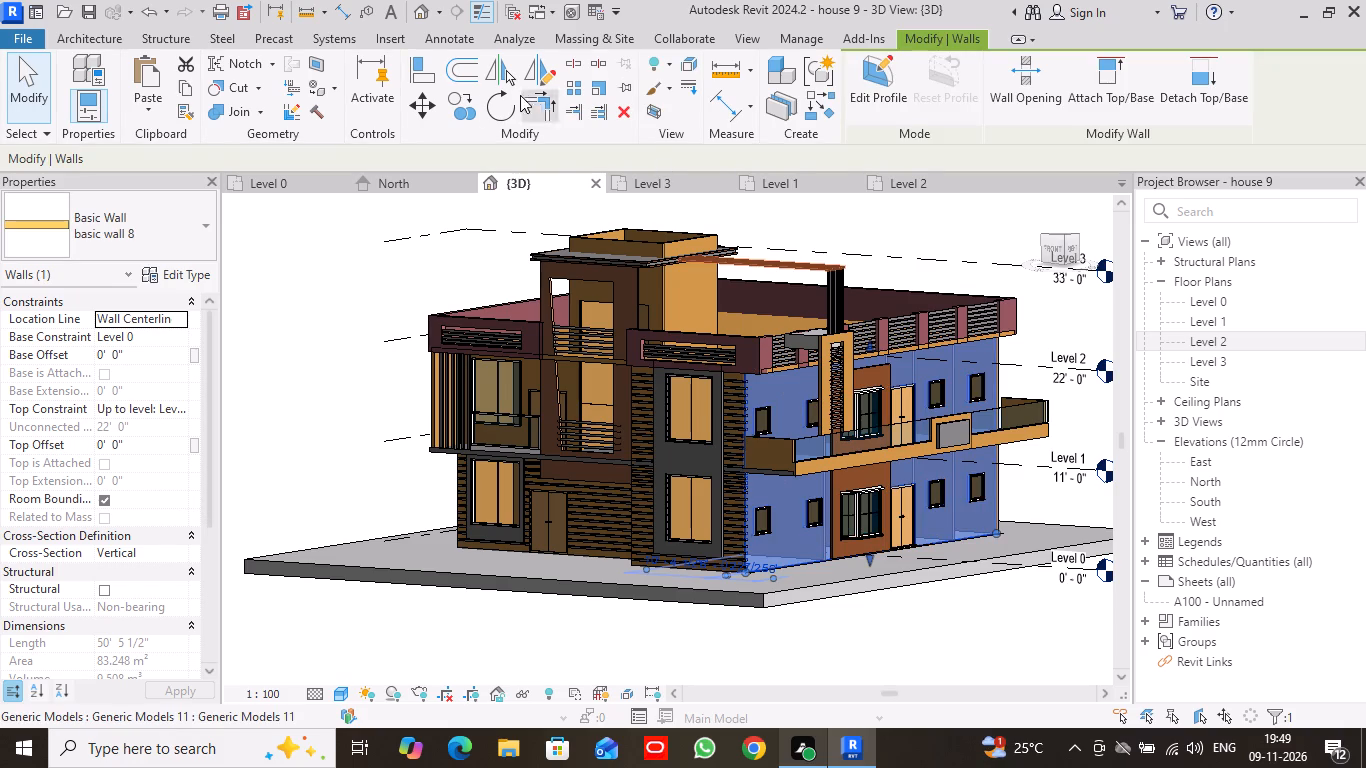
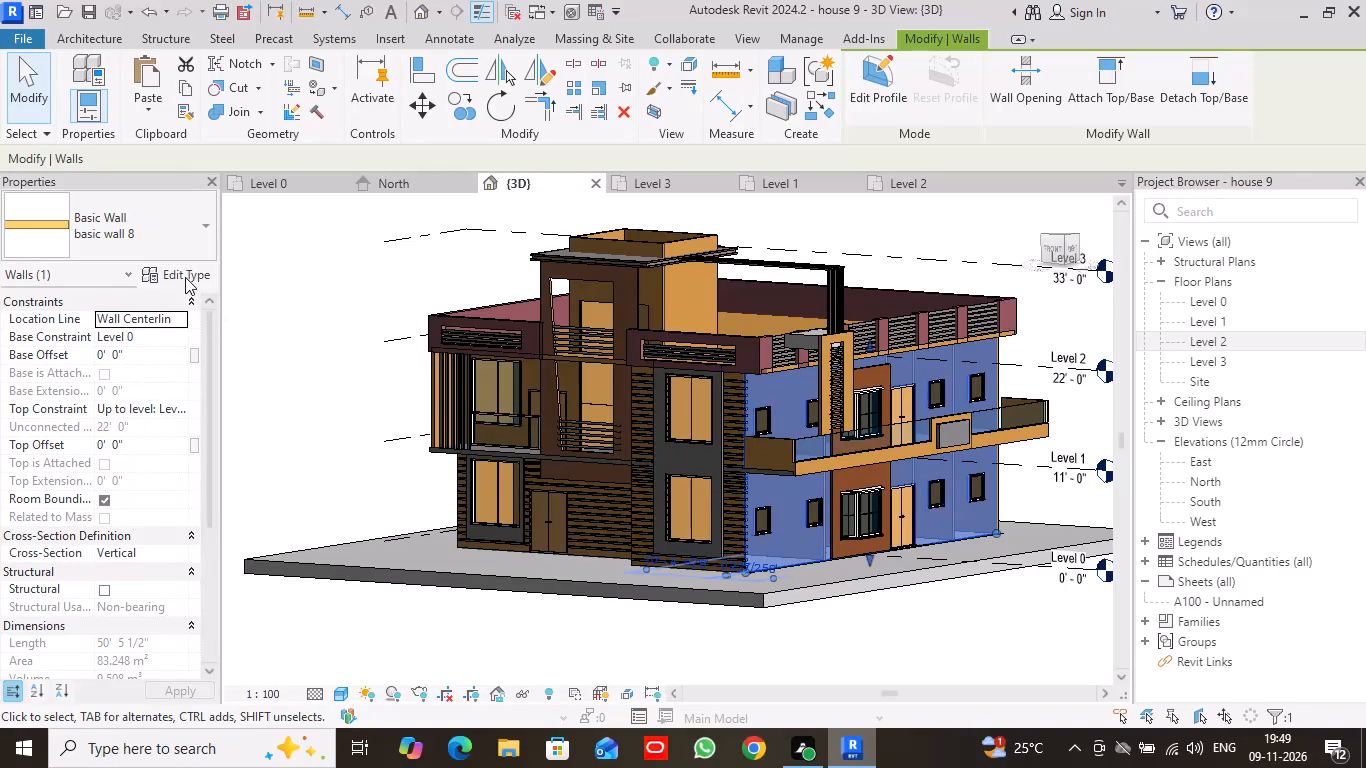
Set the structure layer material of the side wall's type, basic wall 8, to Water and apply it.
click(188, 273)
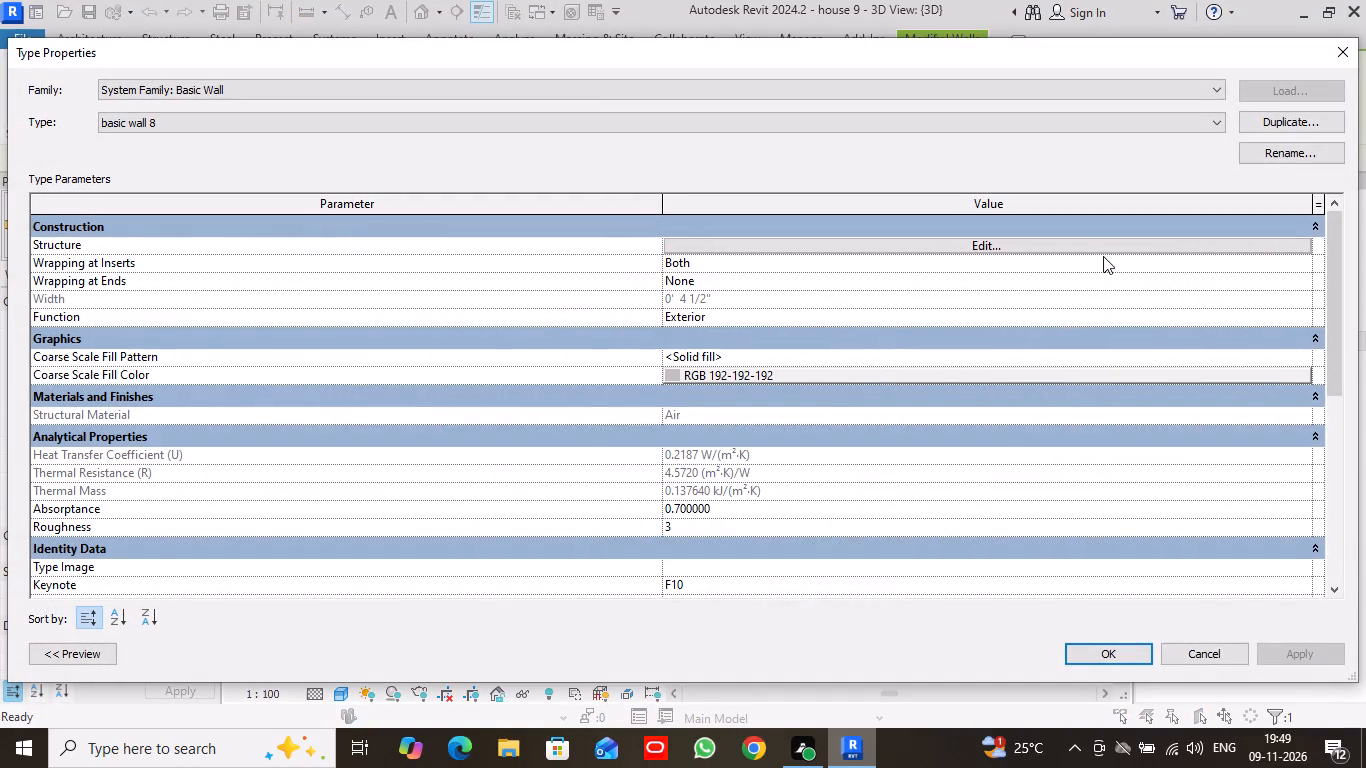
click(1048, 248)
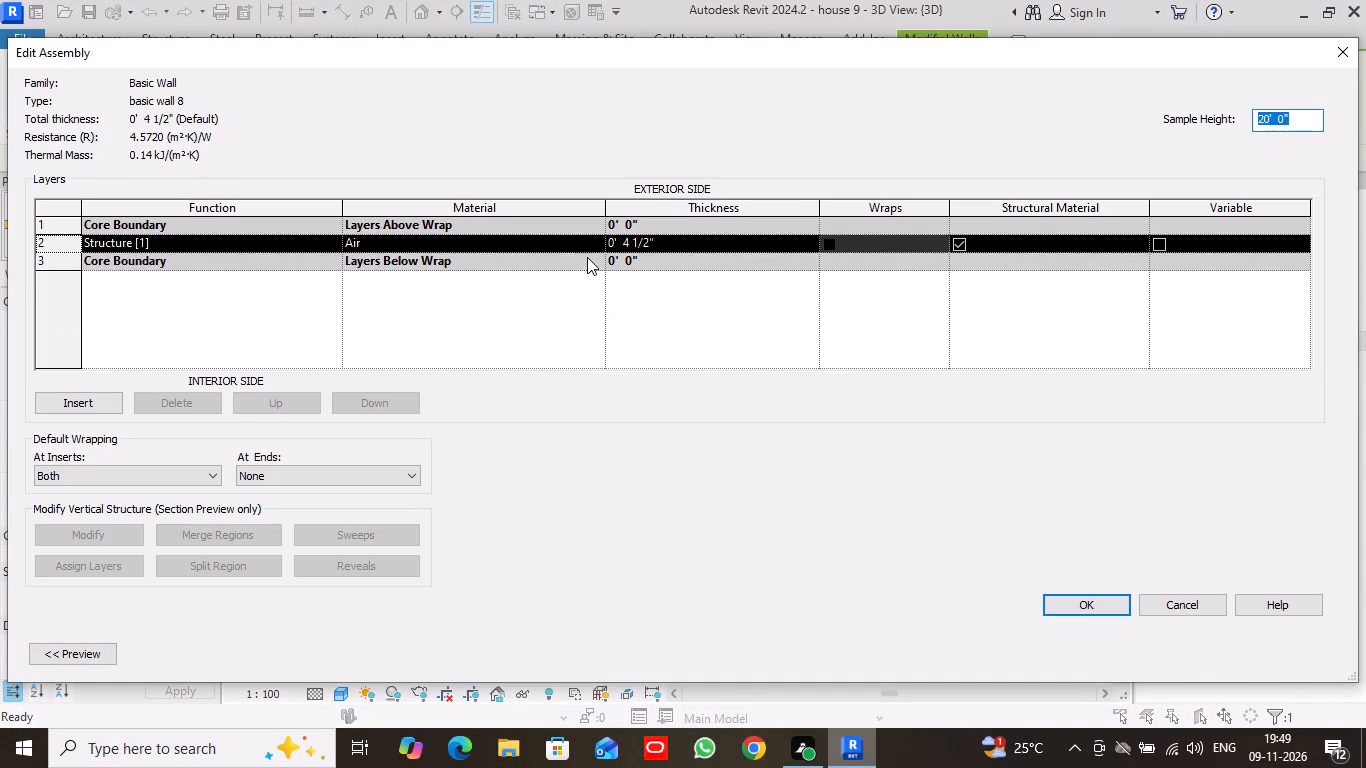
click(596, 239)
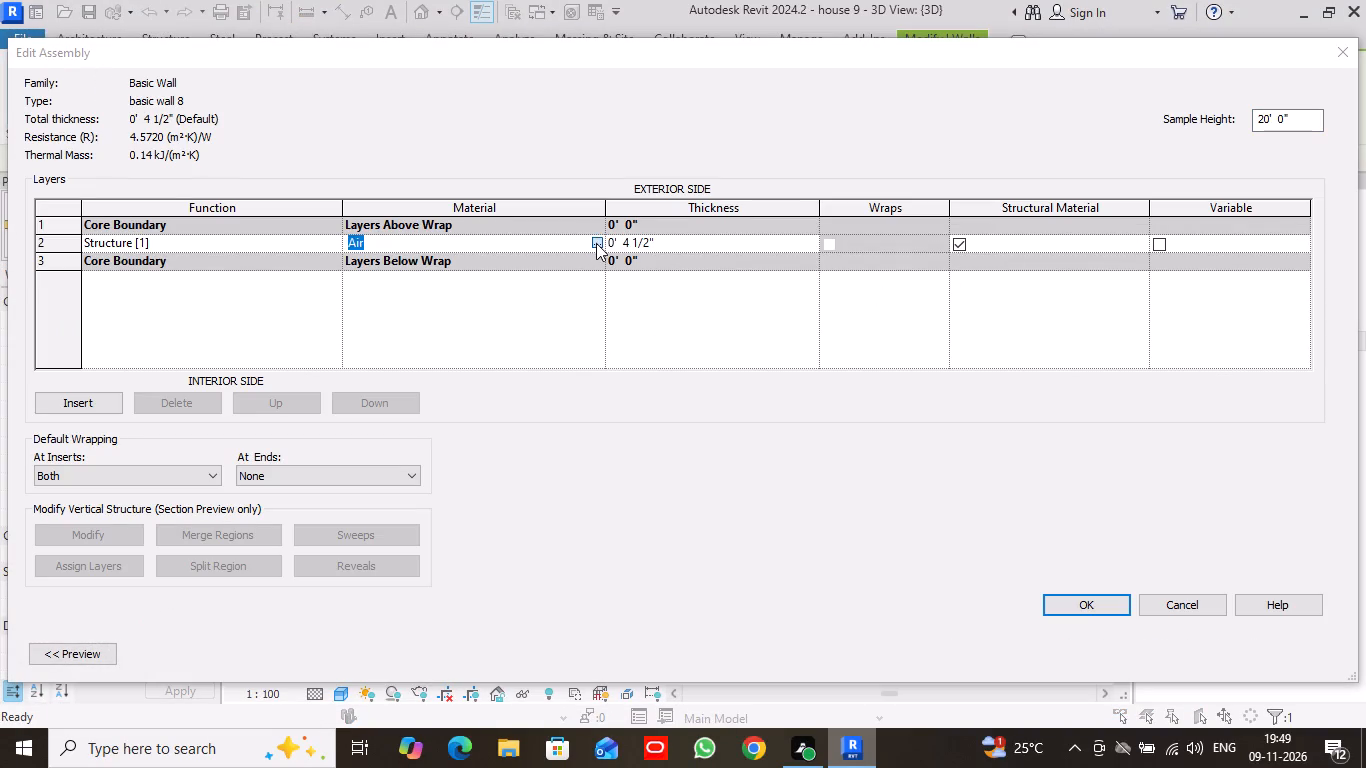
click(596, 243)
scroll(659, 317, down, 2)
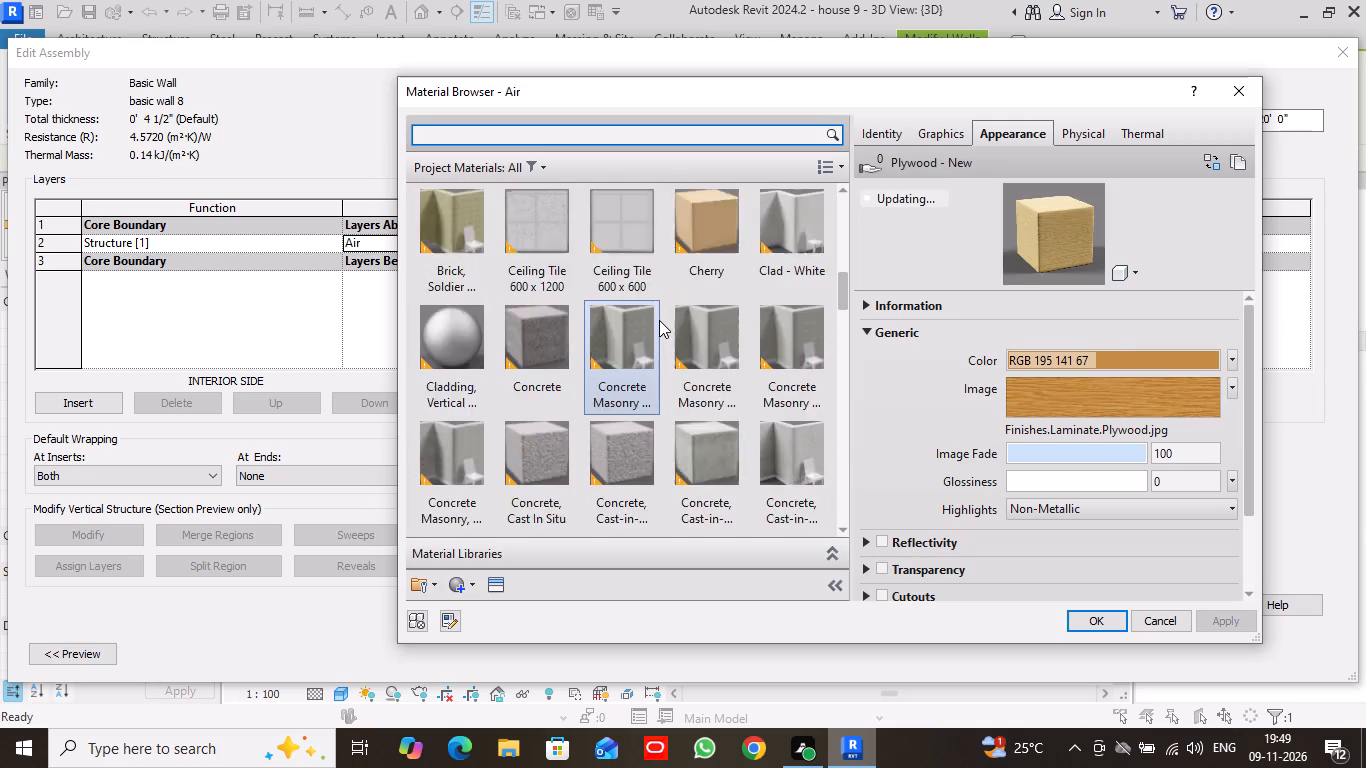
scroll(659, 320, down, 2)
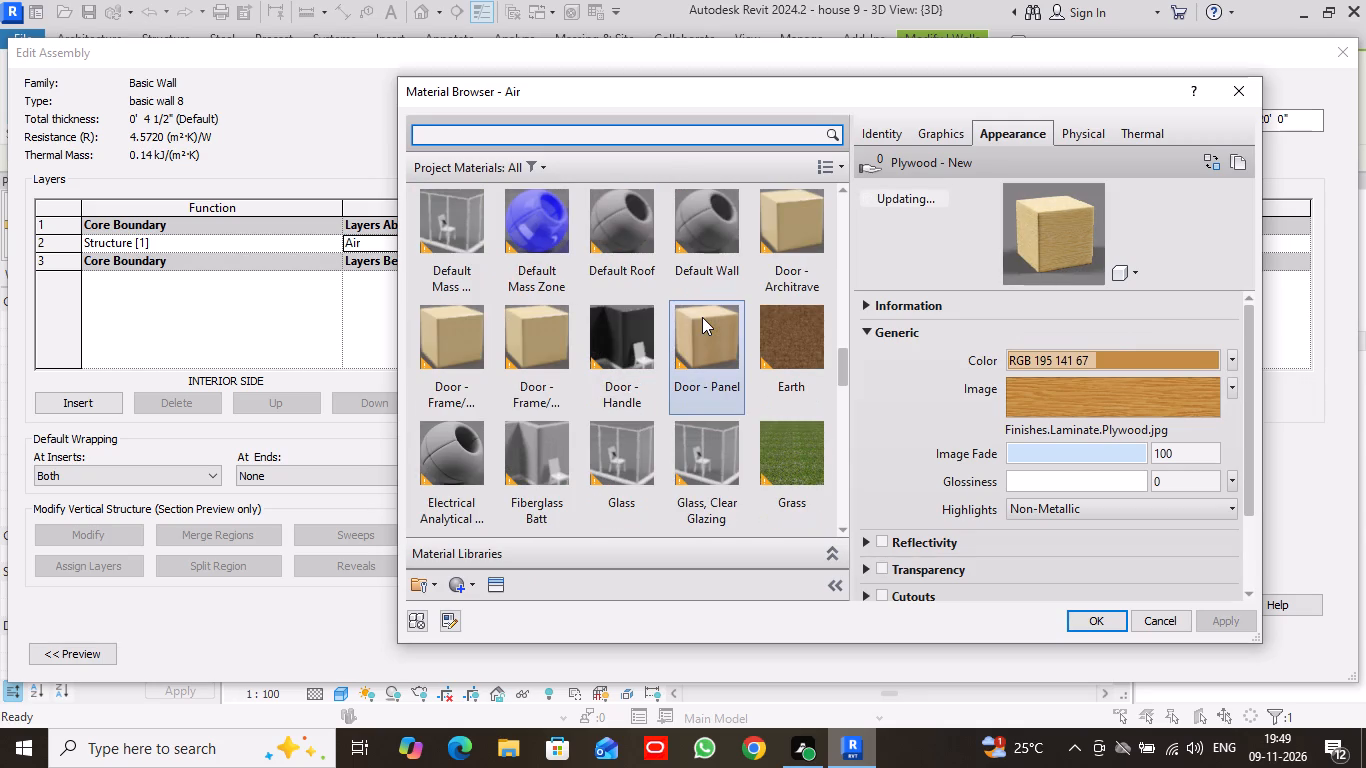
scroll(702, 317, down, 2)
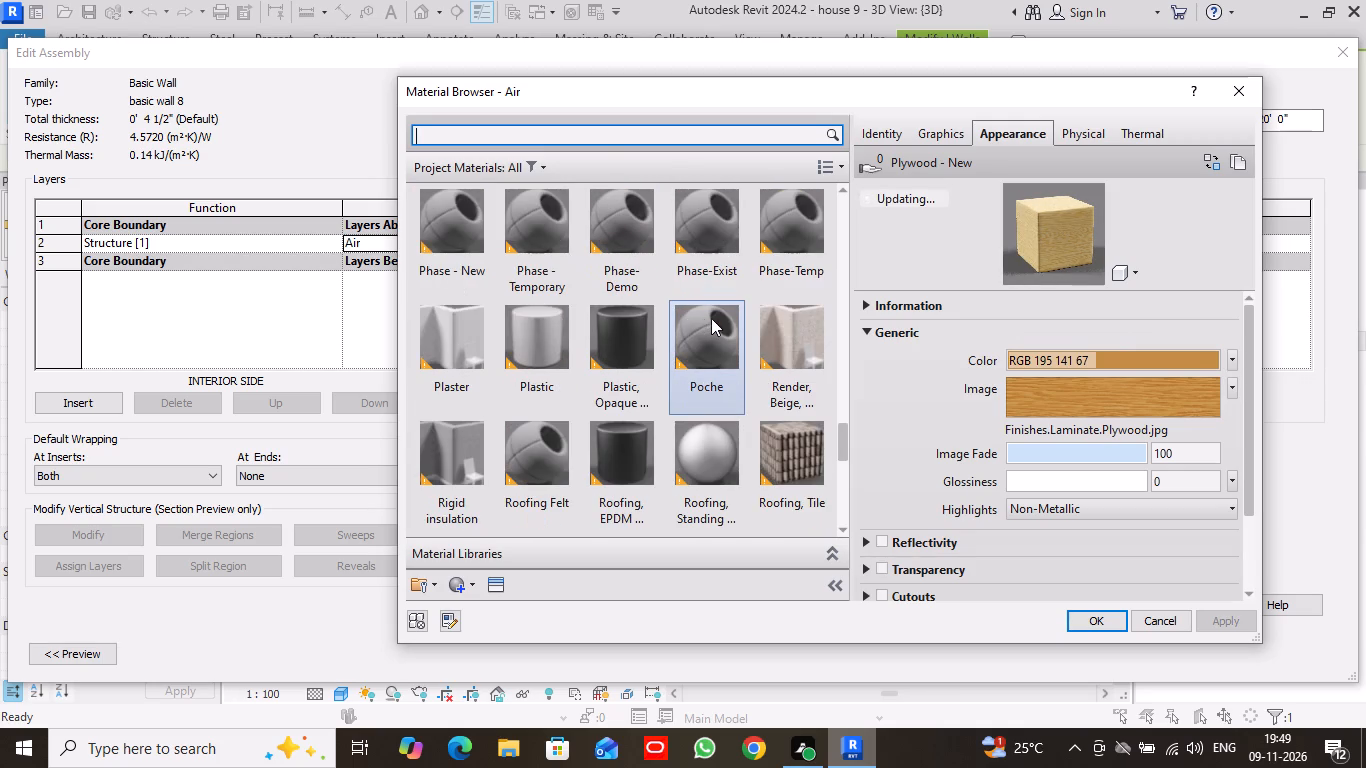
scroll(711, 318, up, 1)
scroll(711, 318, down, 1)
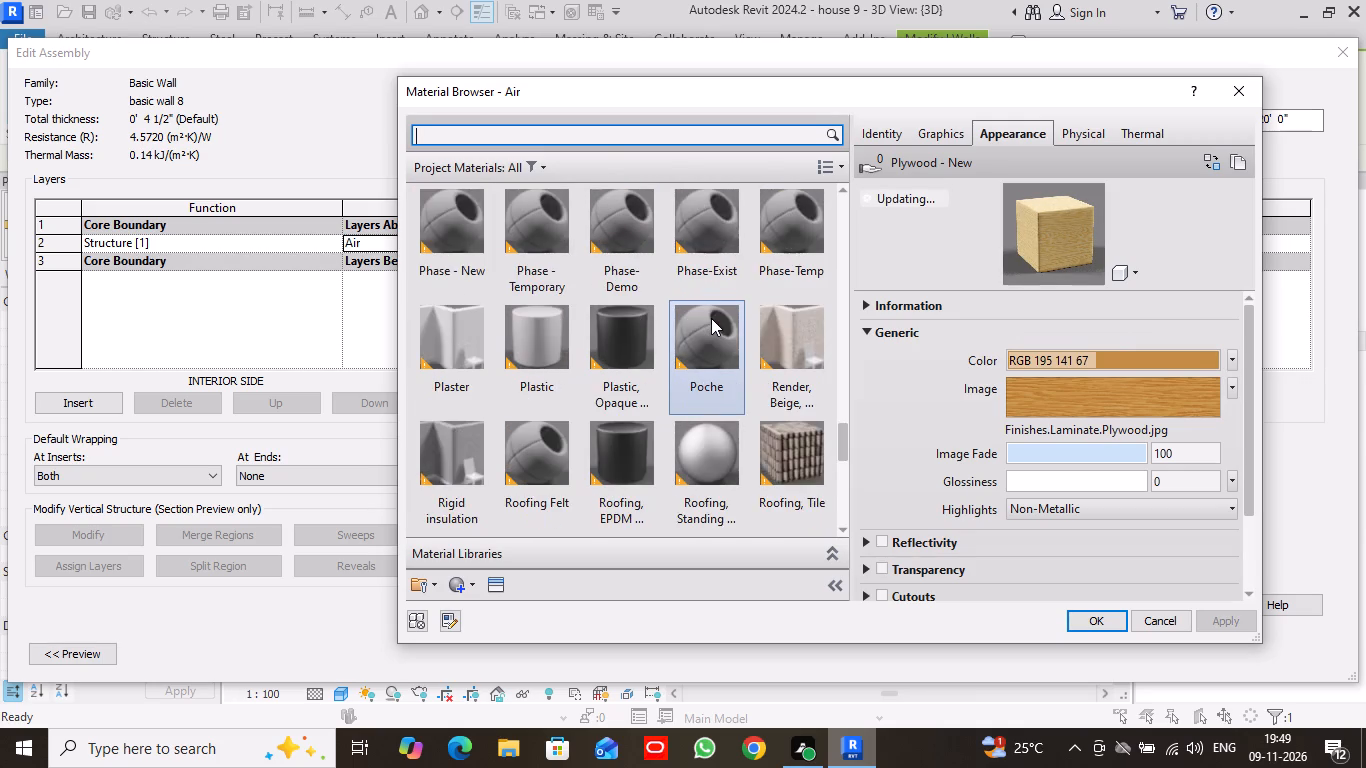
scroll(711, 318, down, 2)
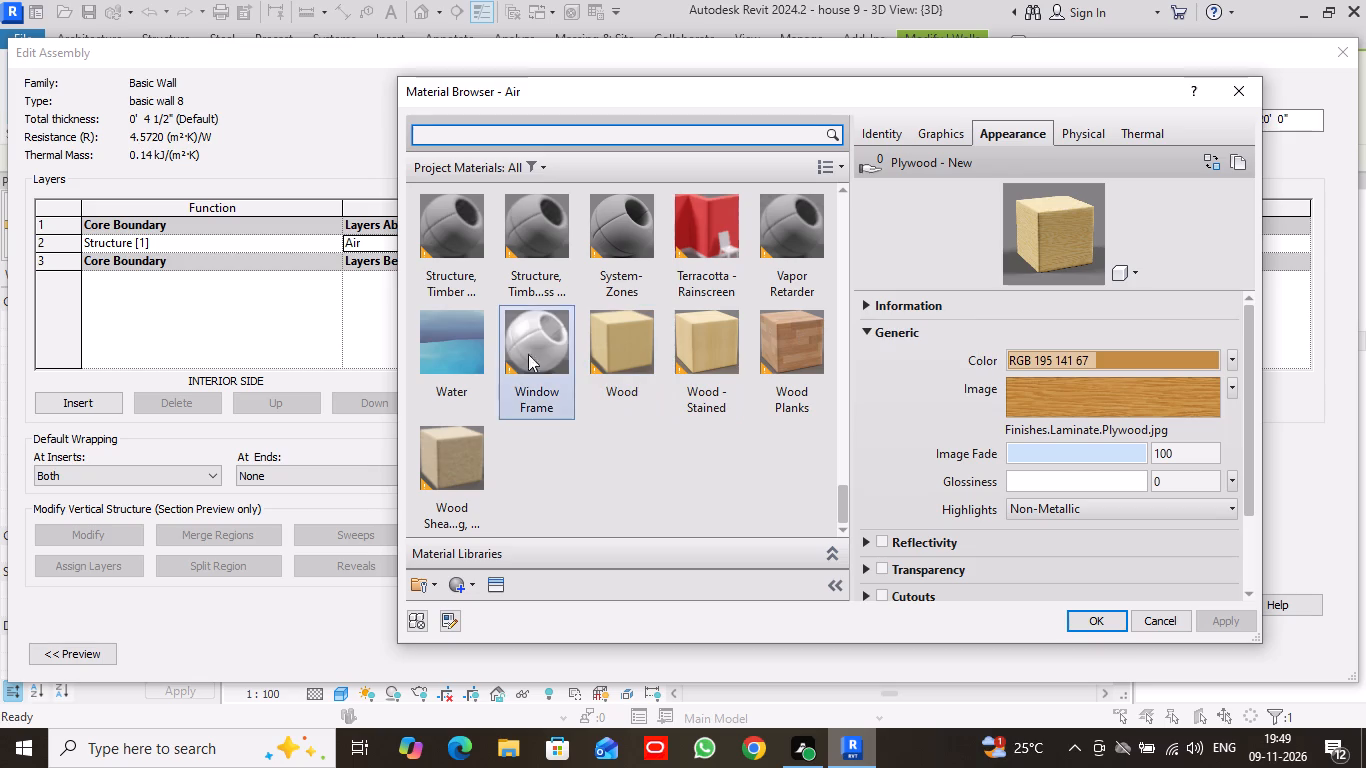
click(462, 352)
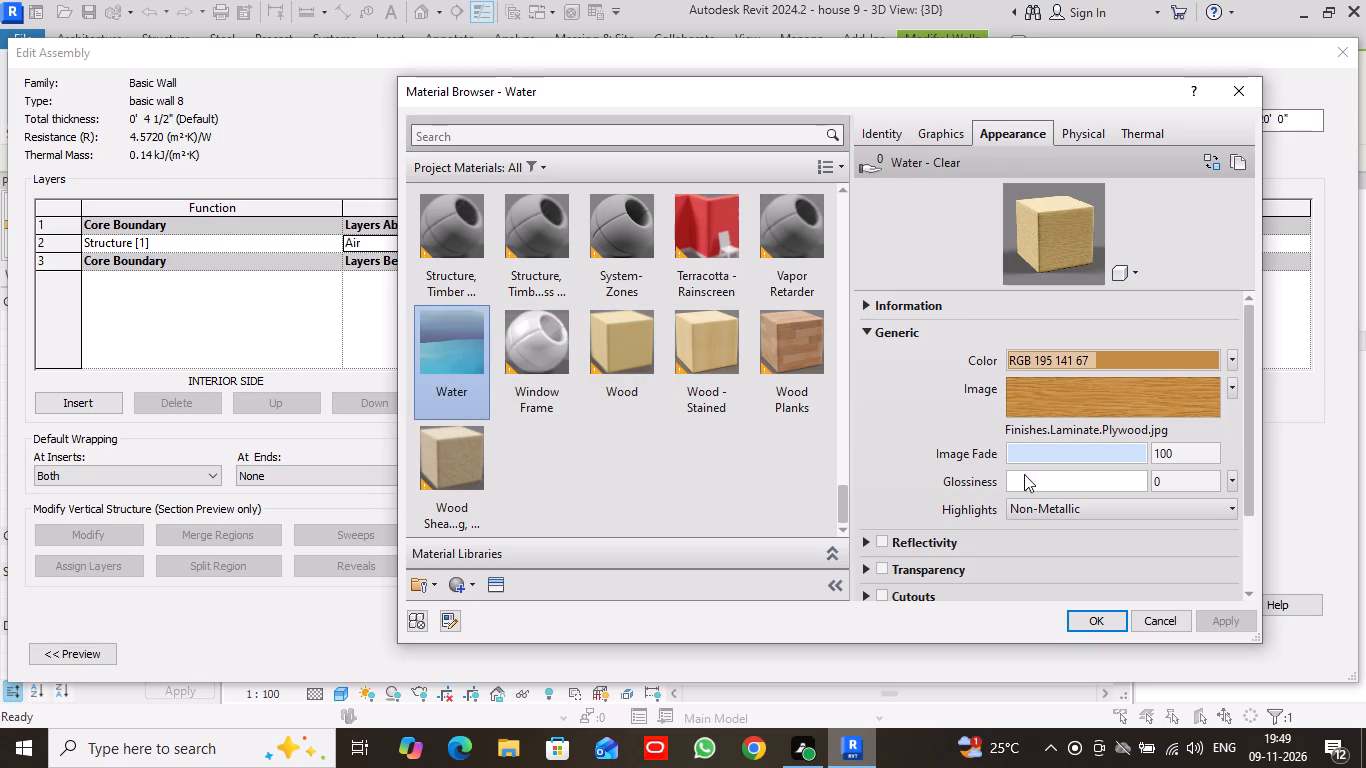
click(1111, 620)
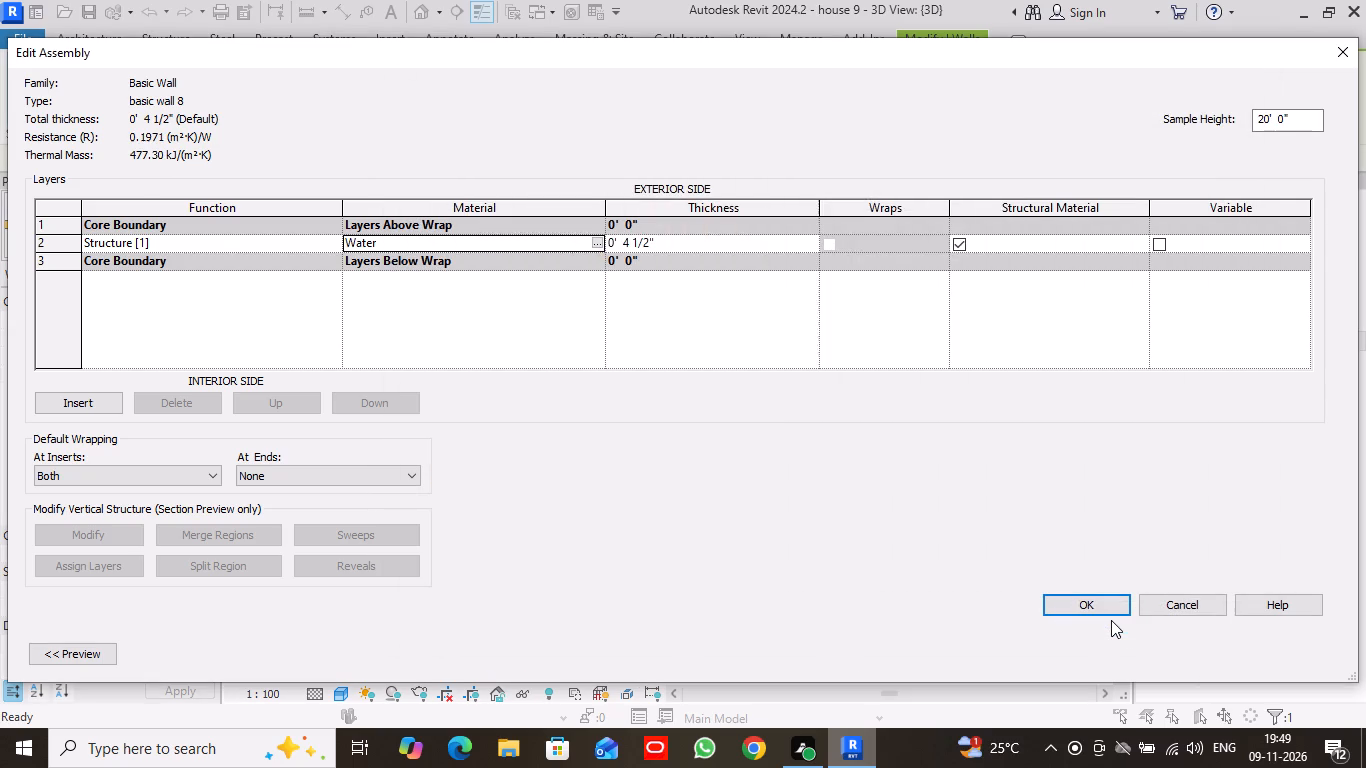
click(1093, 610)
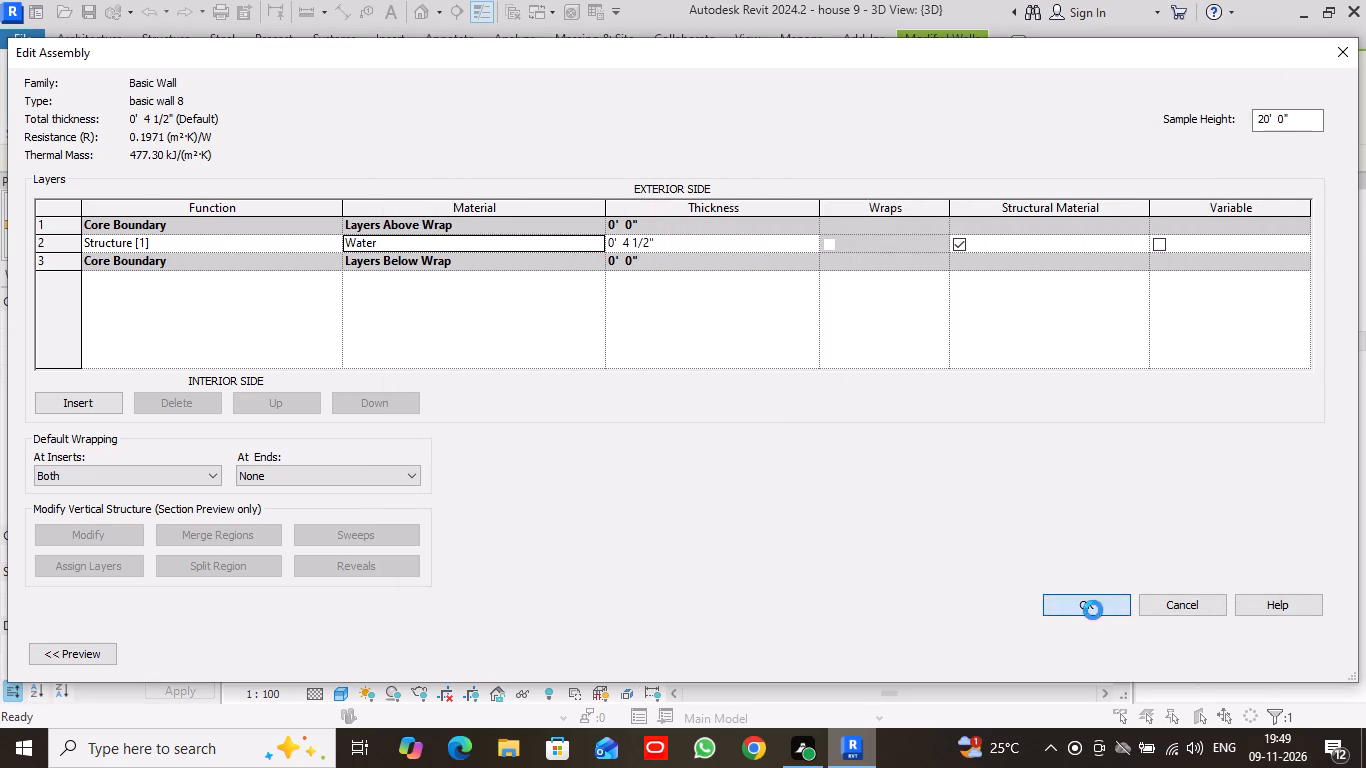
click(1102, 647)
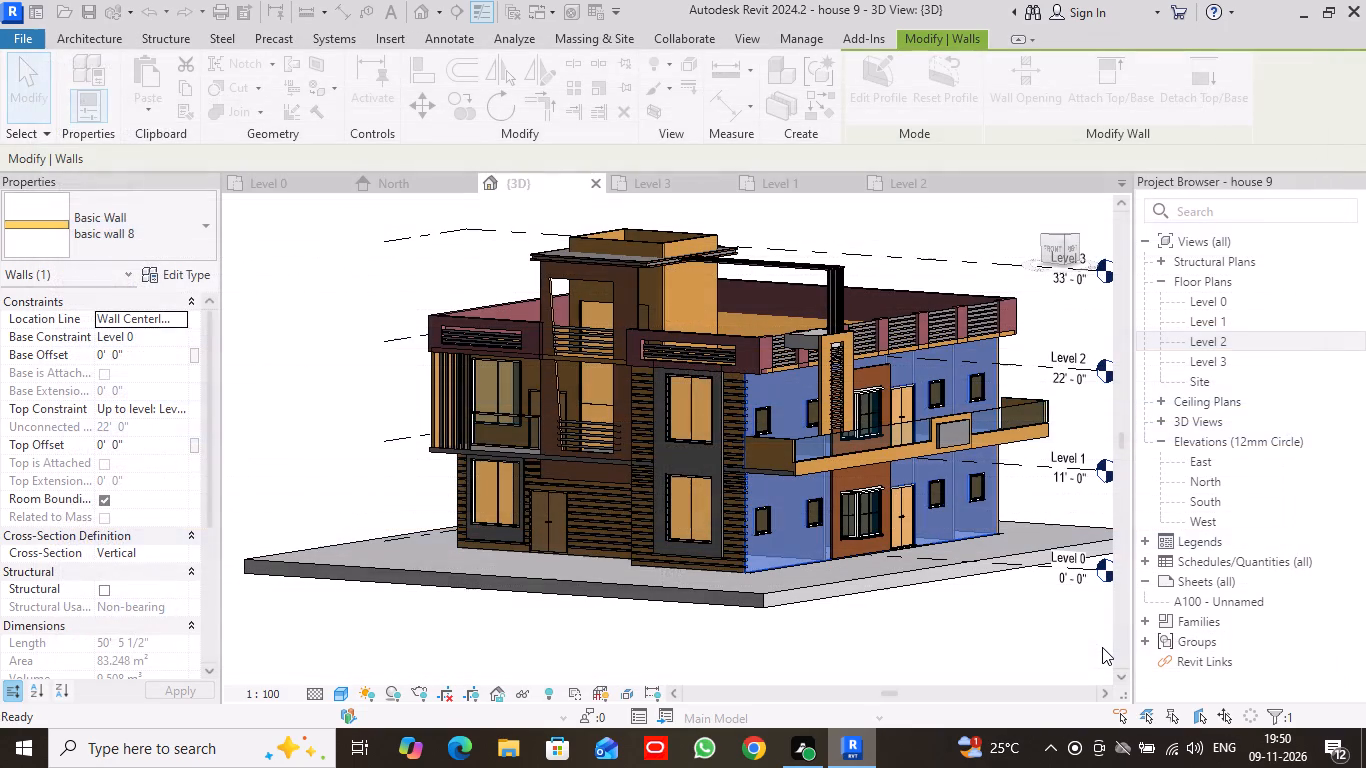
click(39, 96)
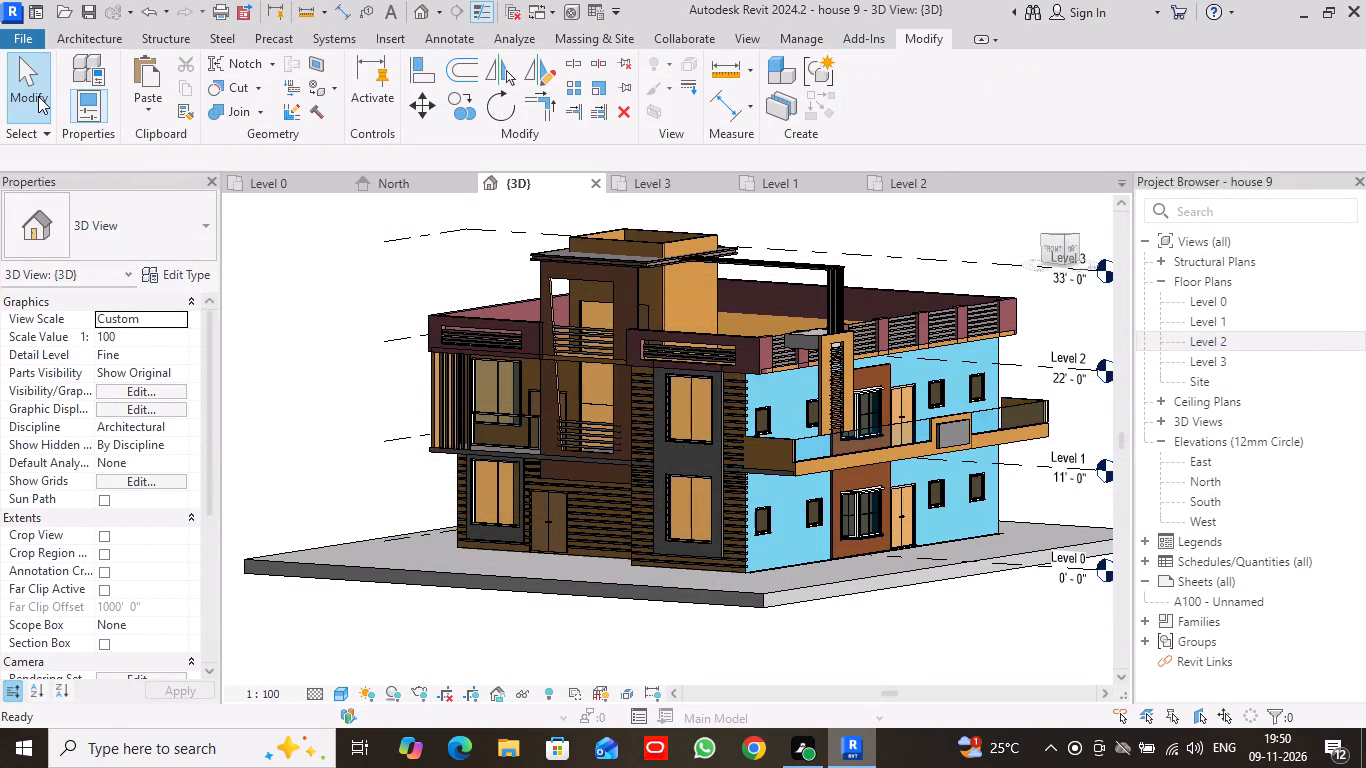
Undo the Water assignment and the preceding plywood appearance and shading changes to the Air material.
key(ctrl+z)
key(ctrl+z)
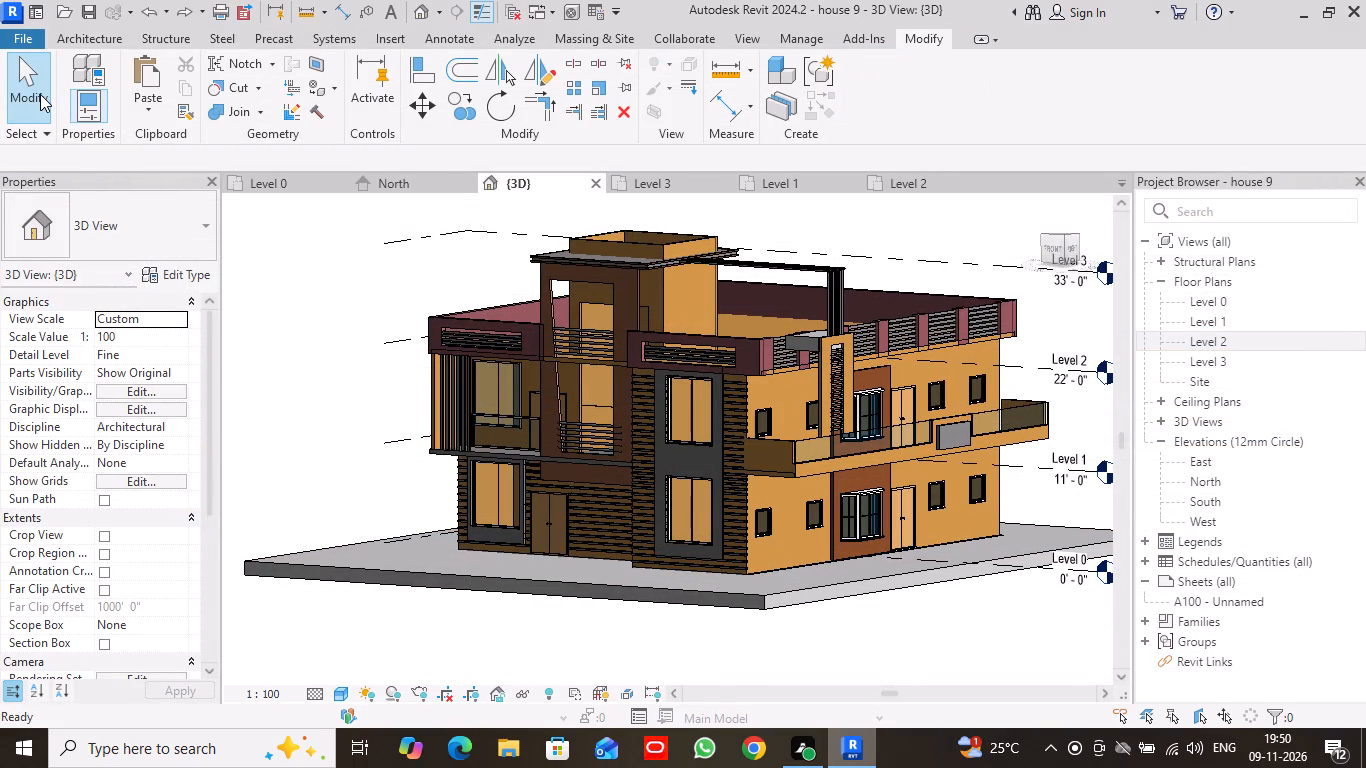
key(ctrl+z)
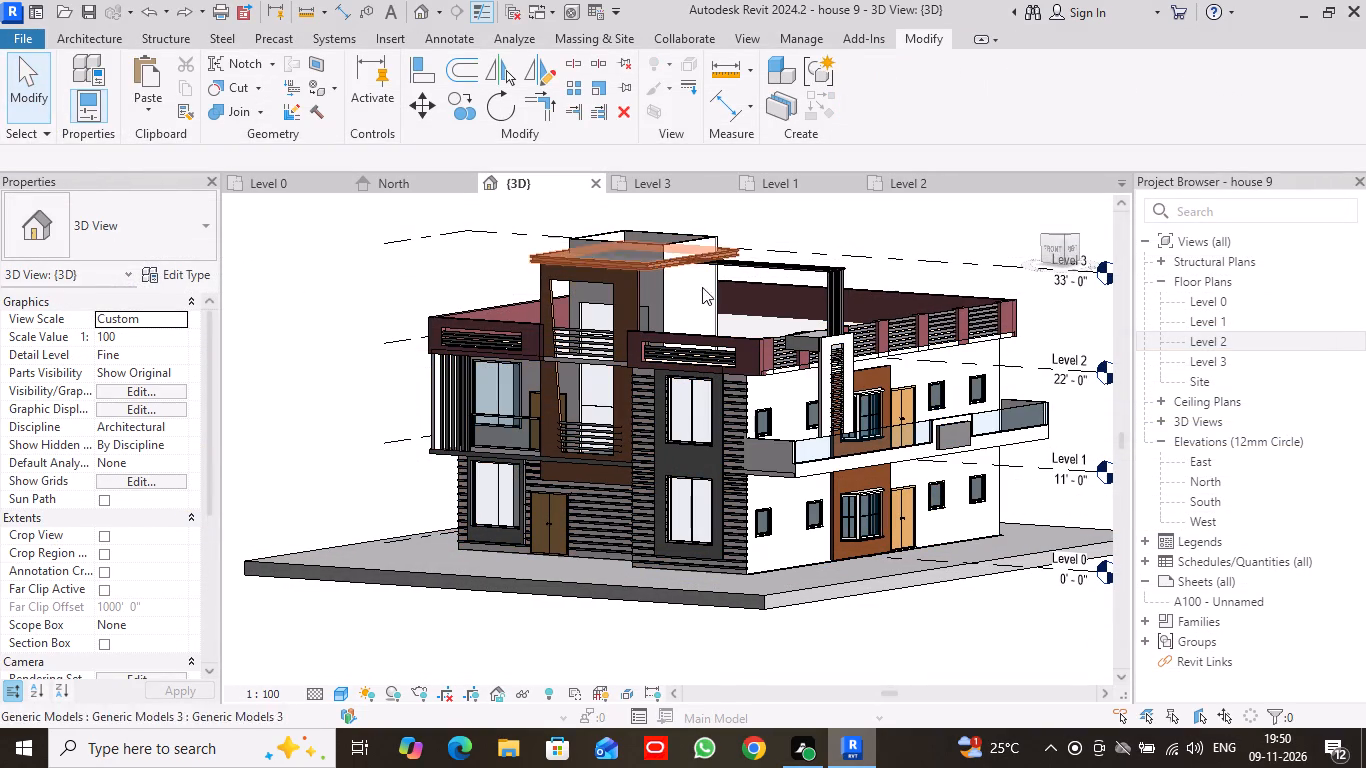
Place a Red_Maple-9_Meters deciduous tree as a site component on the ground slab at the front corner beside the columned balcony.
scroll(710, 290, down, 1)
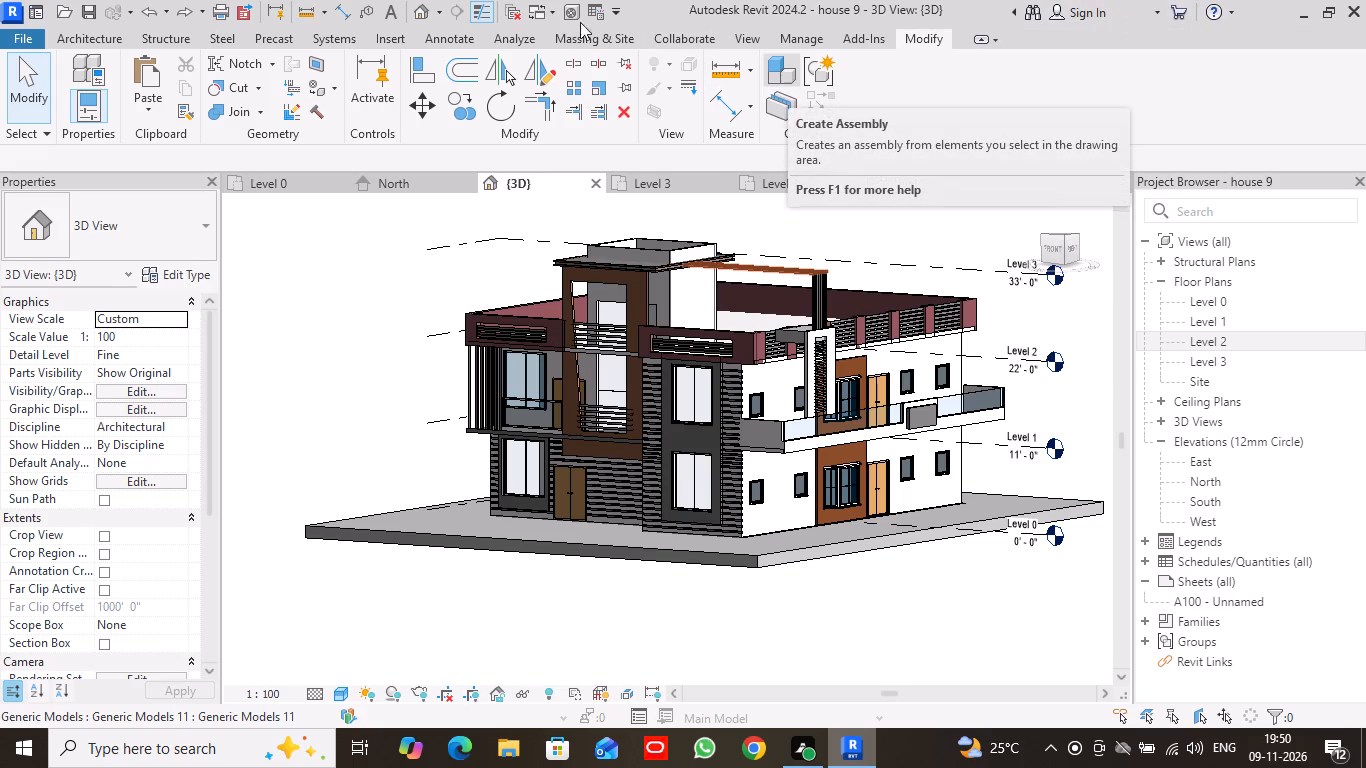
click(611, 42)
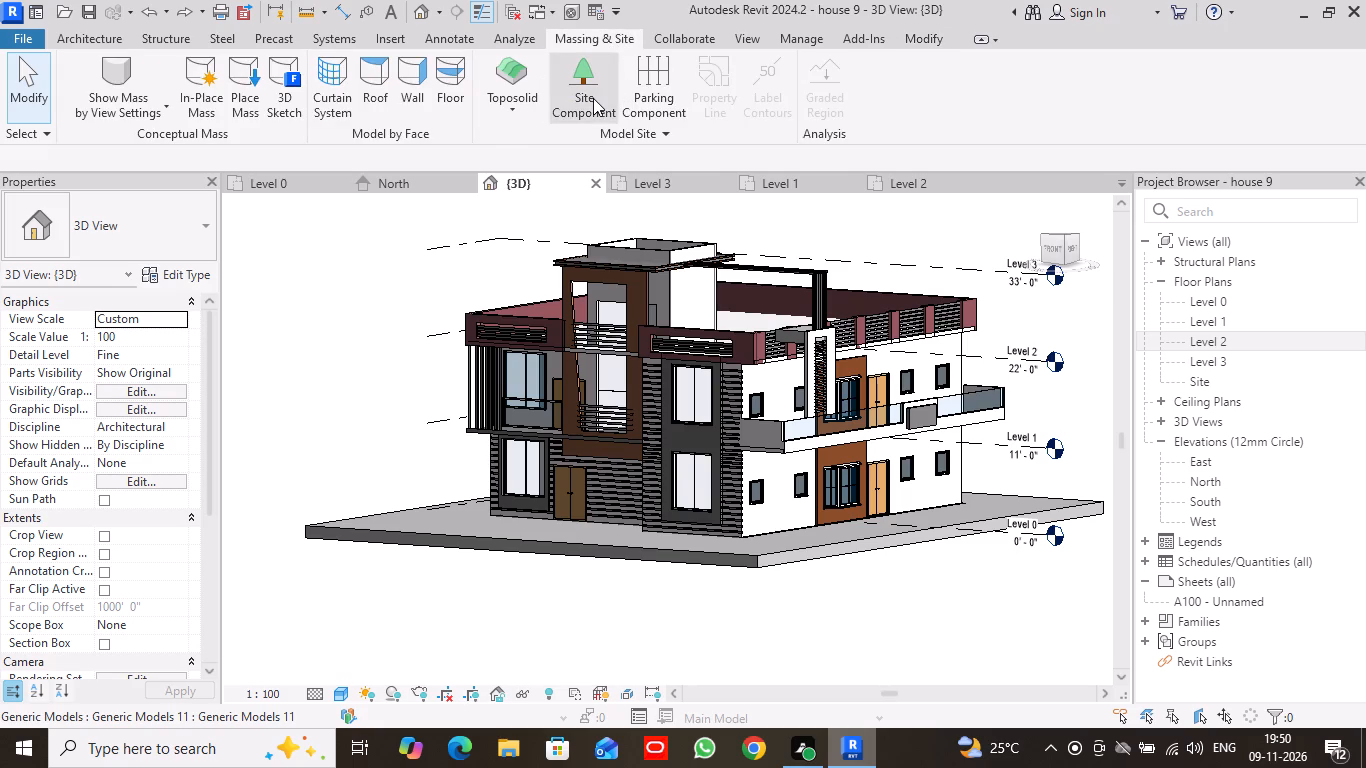
click(593, 98)
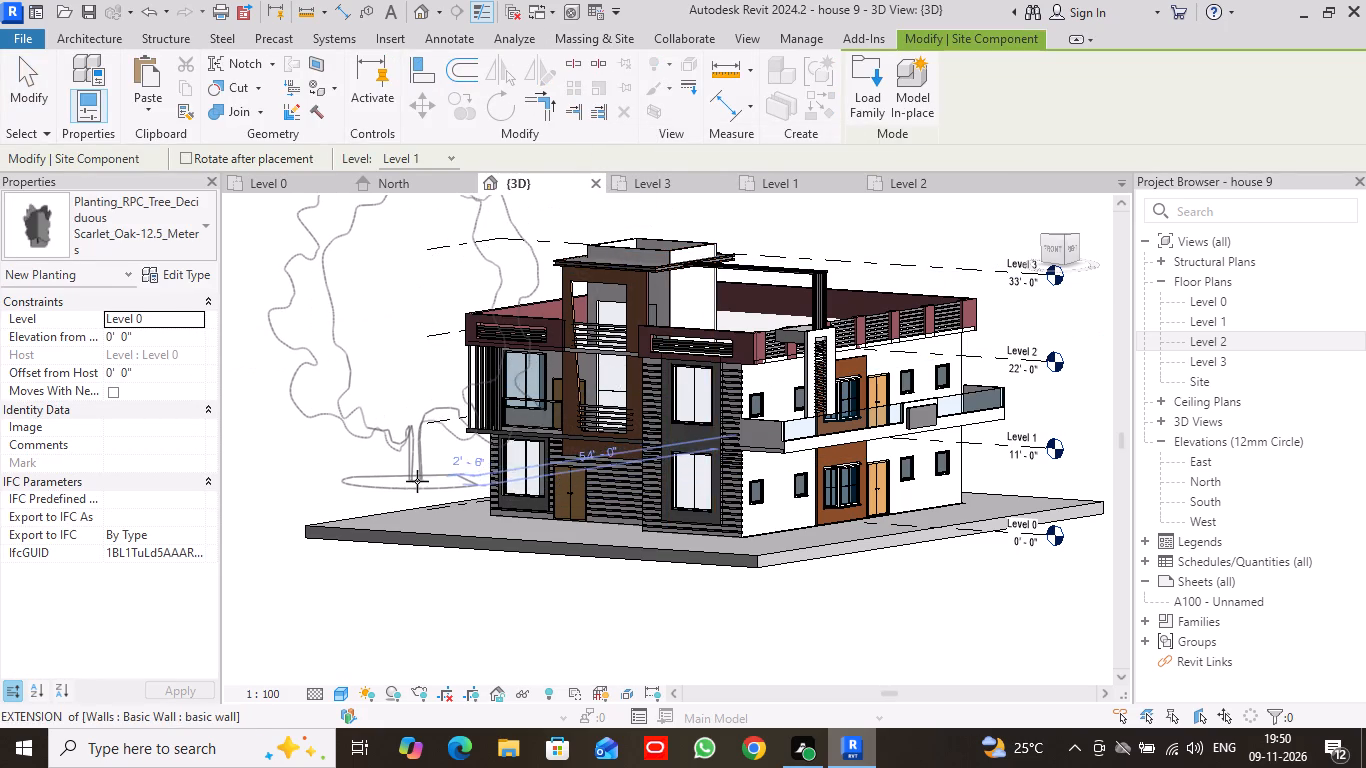
scroll(407, 481, down, 3)
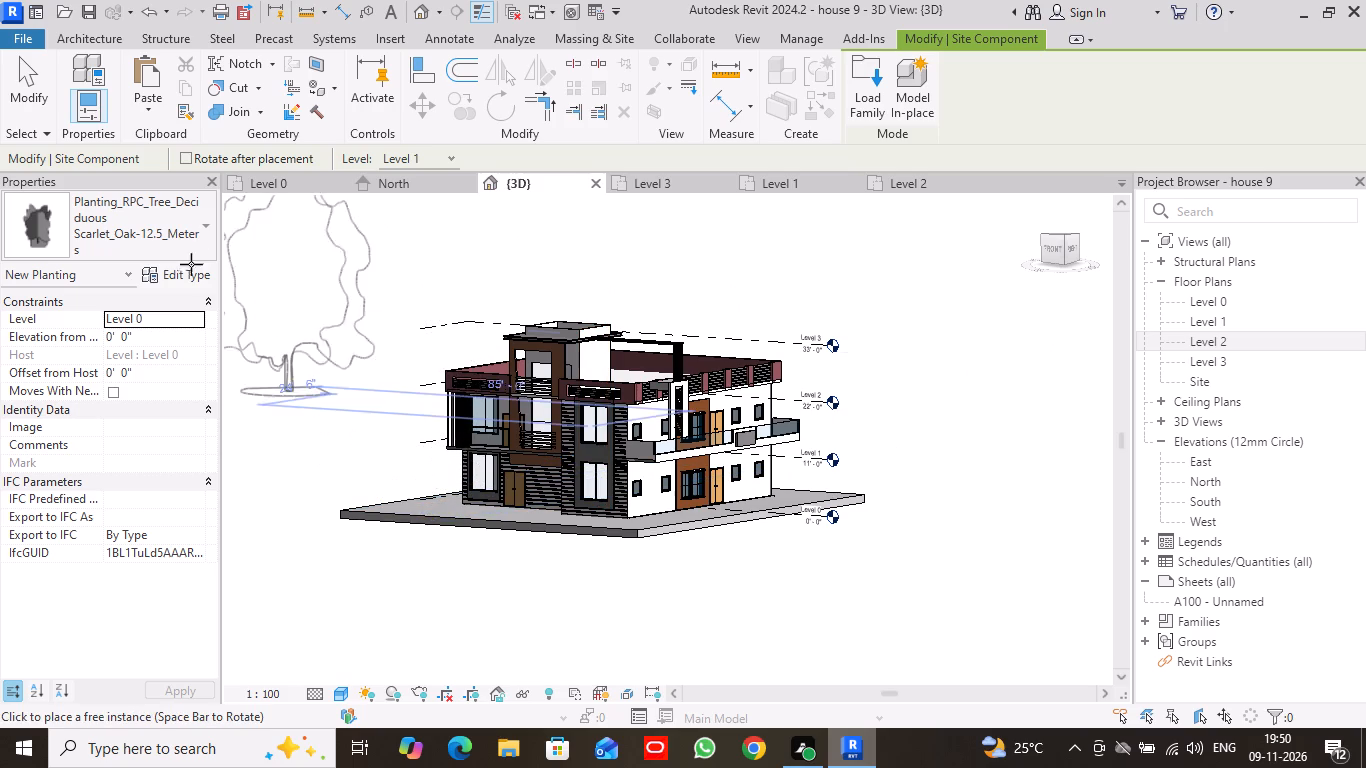
click(205, 226)
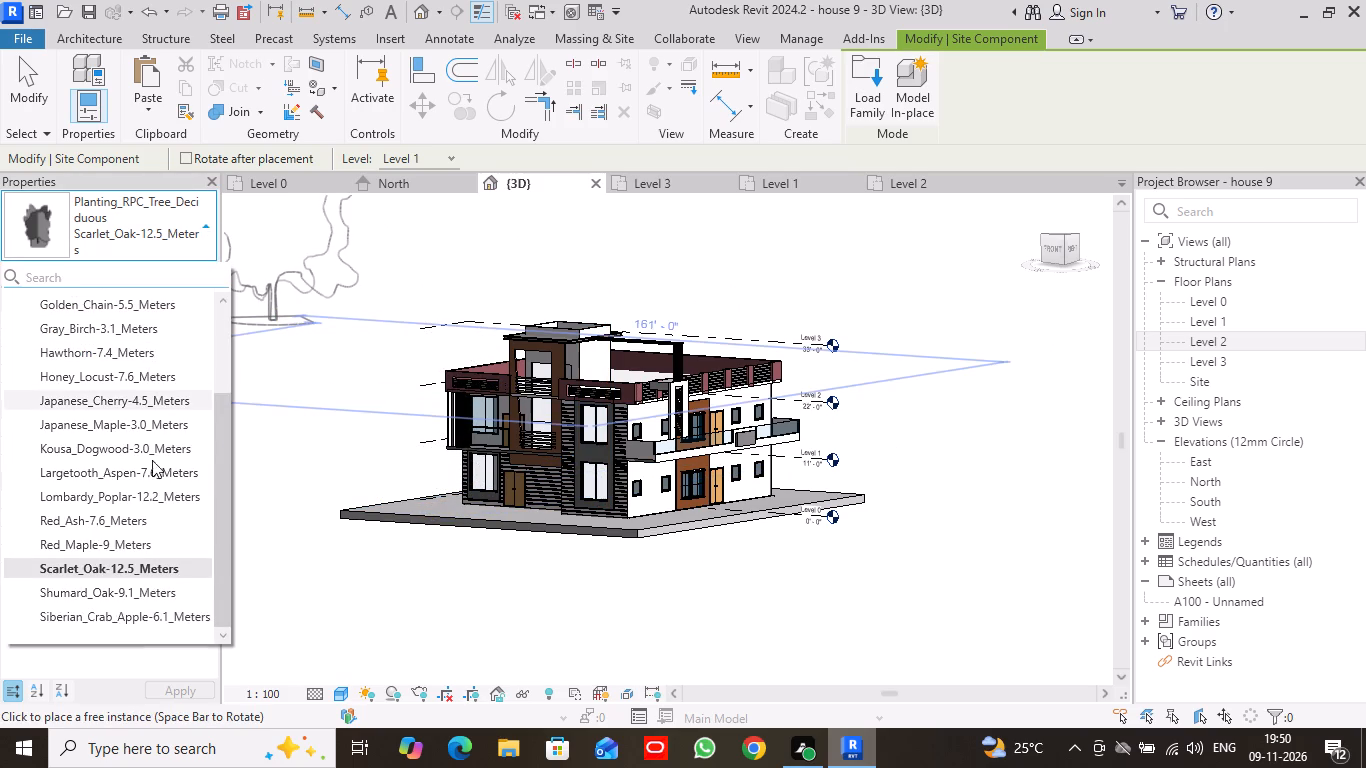
click(152, 520)
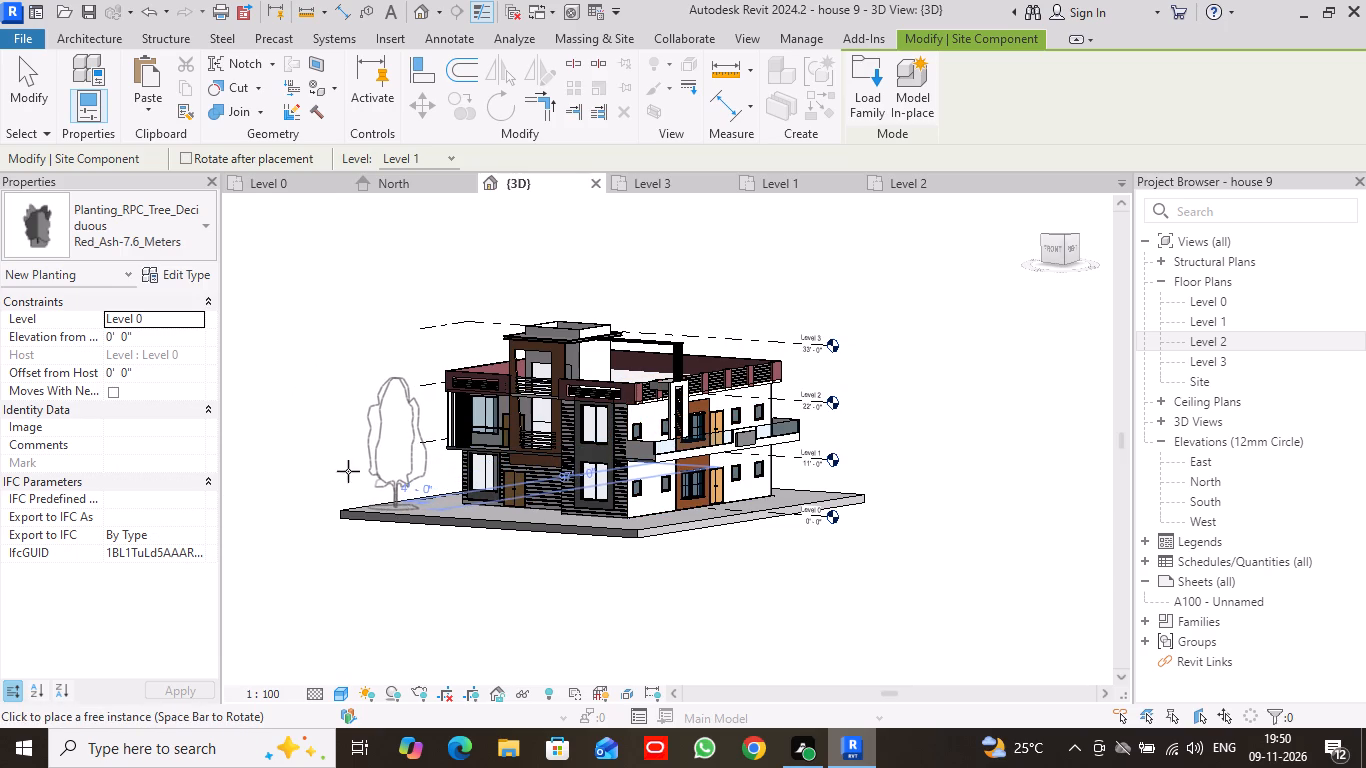
click(202, 229)
scroll(165, 367, down, 1)
click(147, 505)
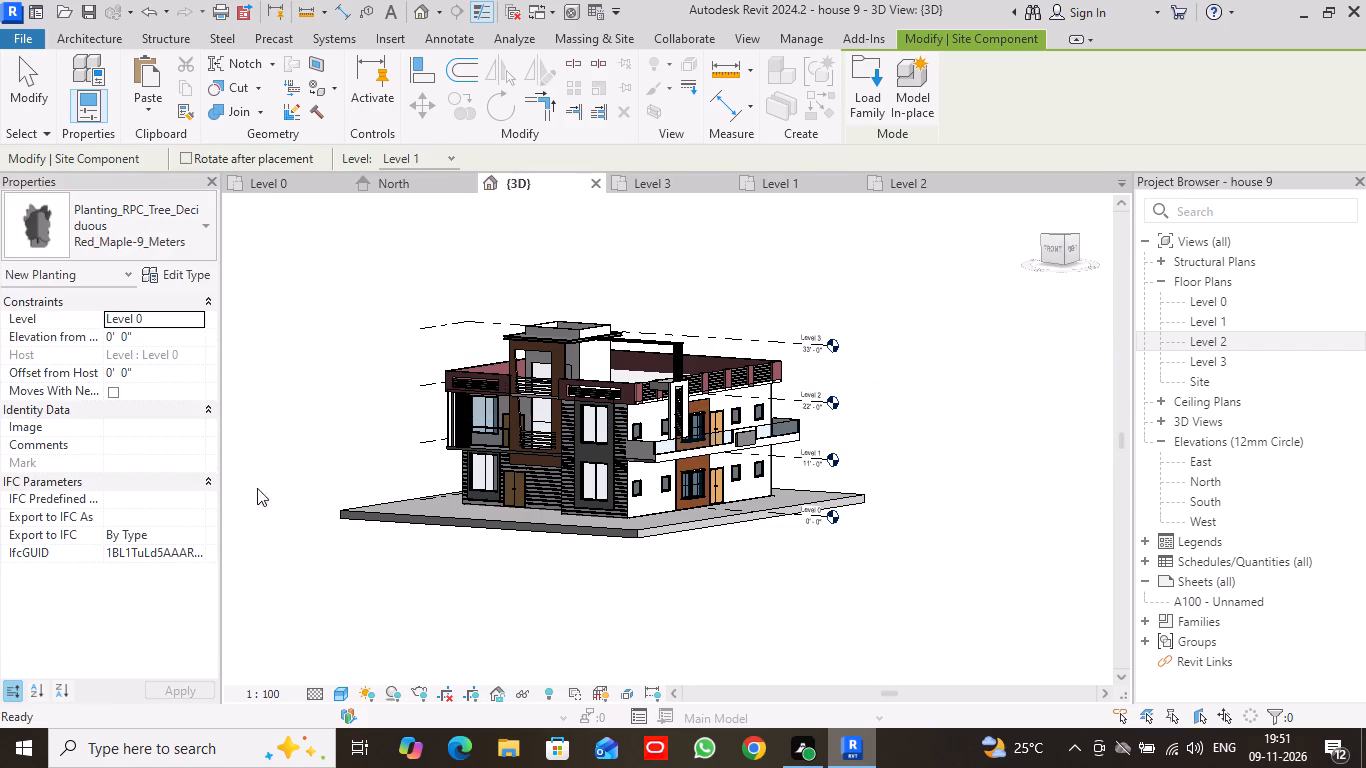
click(386, 507)
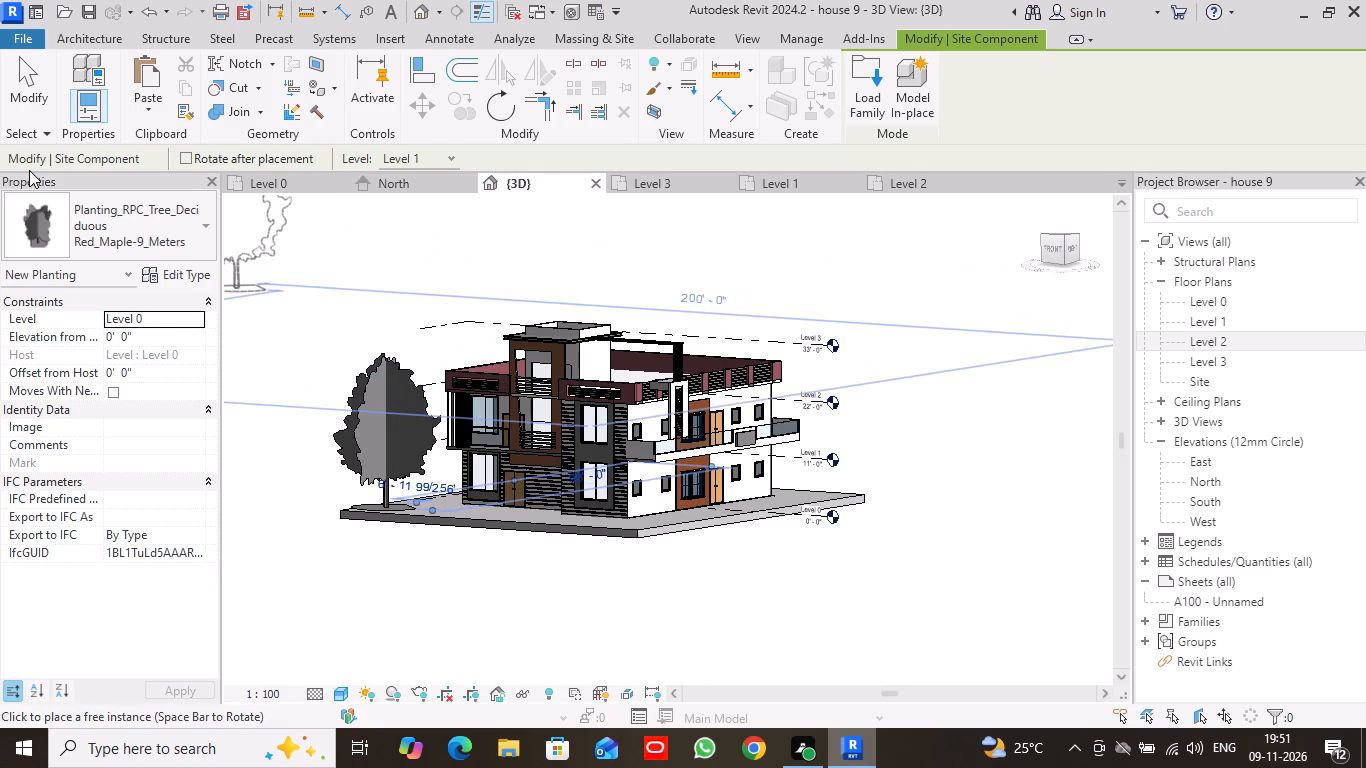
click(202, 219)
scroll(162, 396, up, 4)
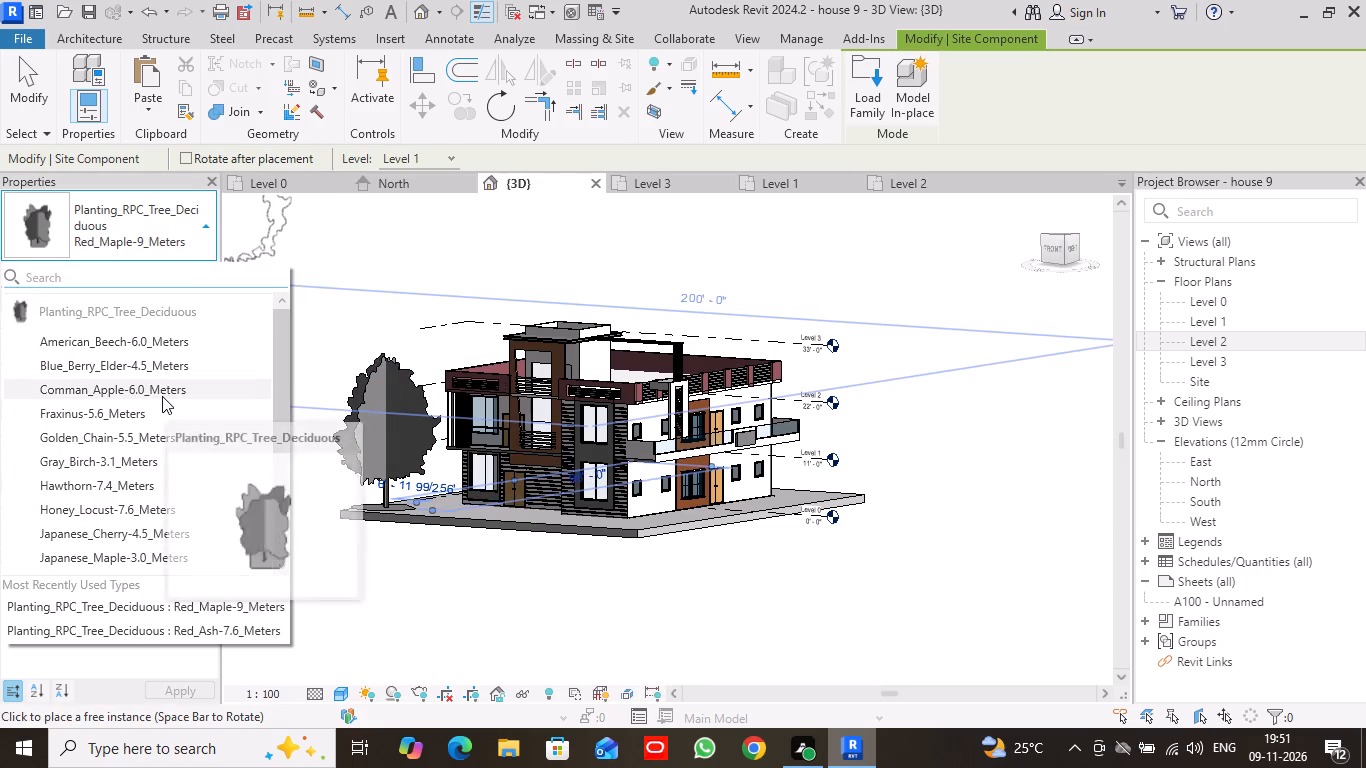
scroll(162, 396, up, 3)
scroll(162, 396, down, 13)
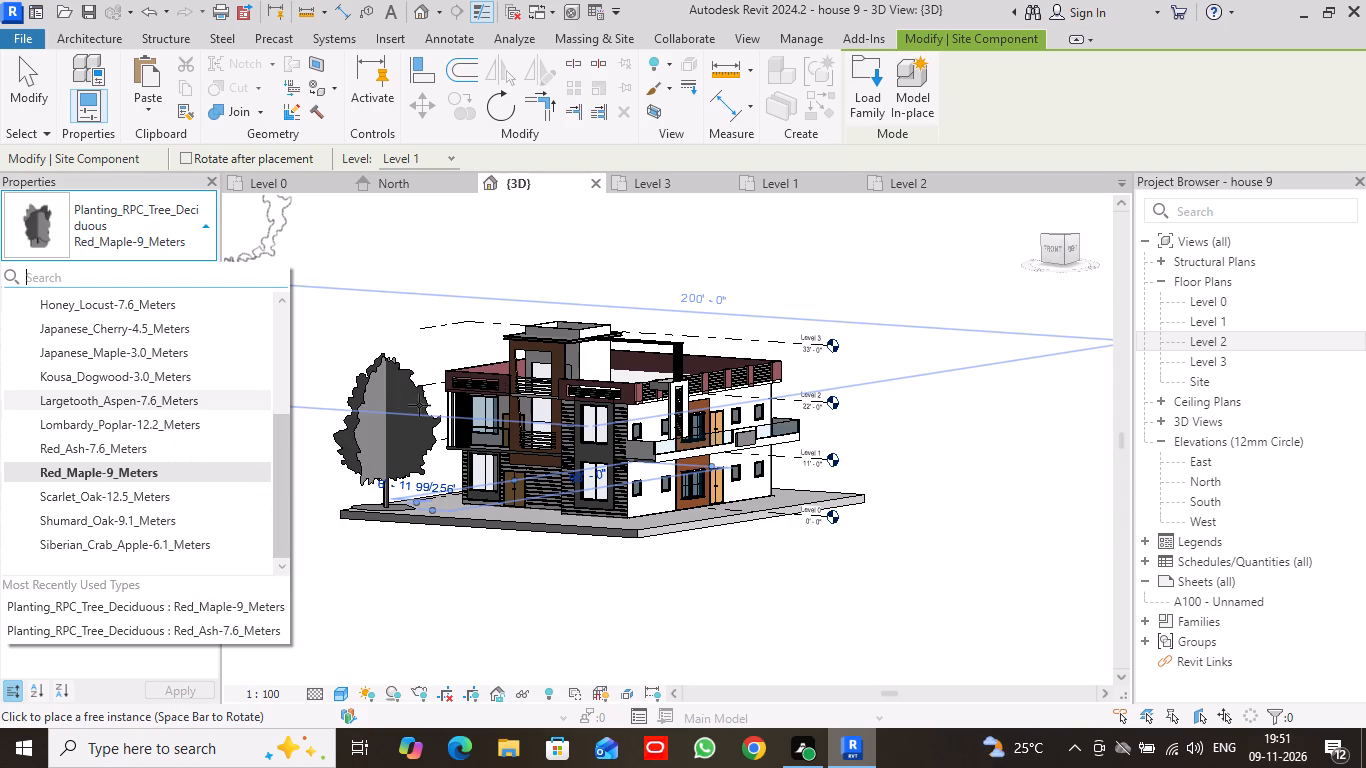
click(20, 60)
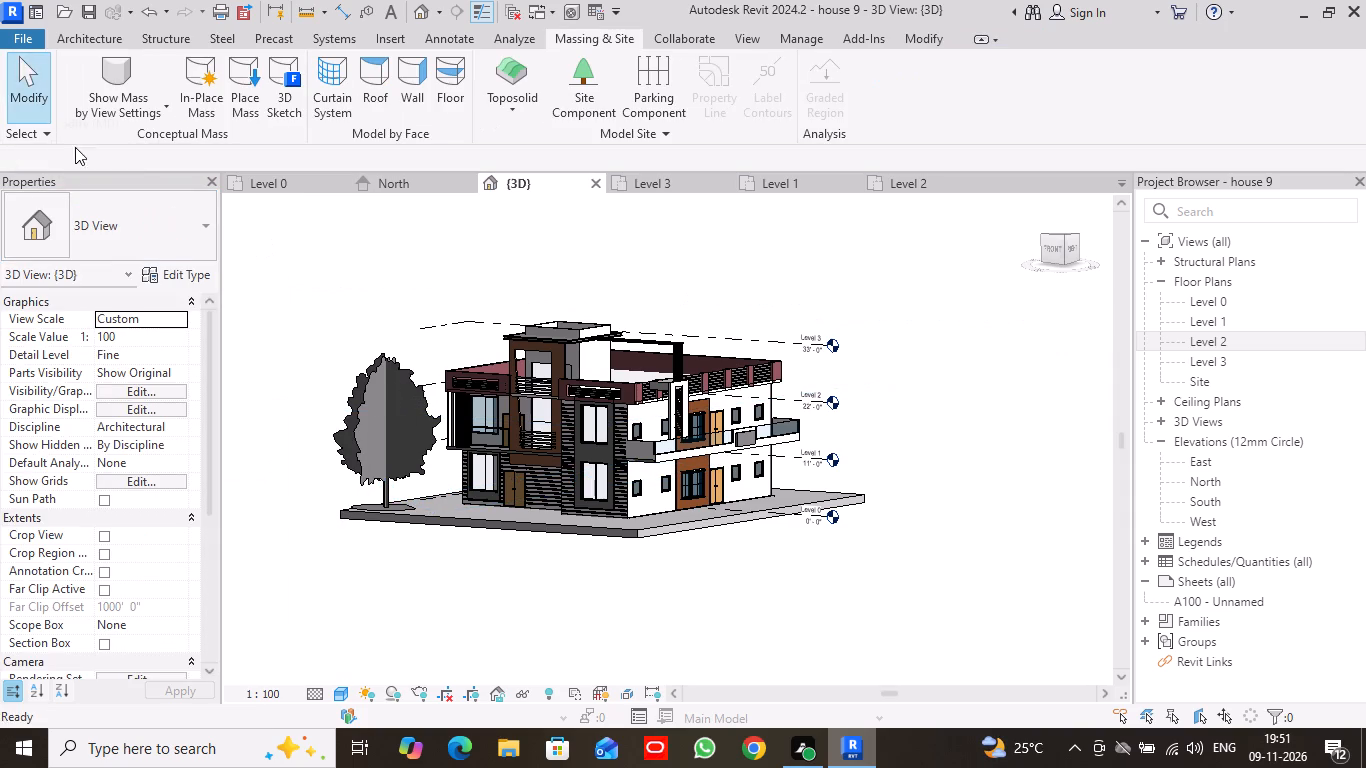
Select the placed tree and examine the render appearance properties of its Red_Maple-9_Meters type.
click(372, 452)
right_click(372, 452)
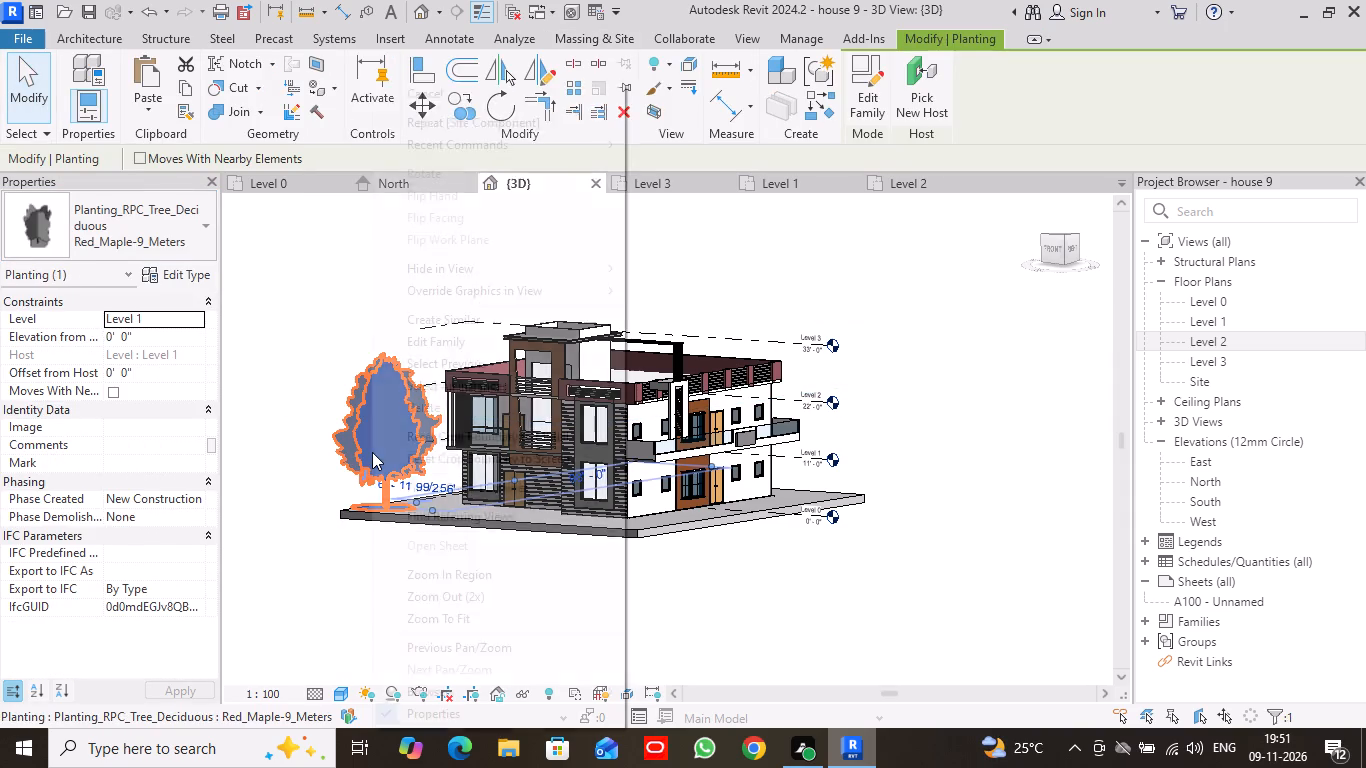
click(174, 279)
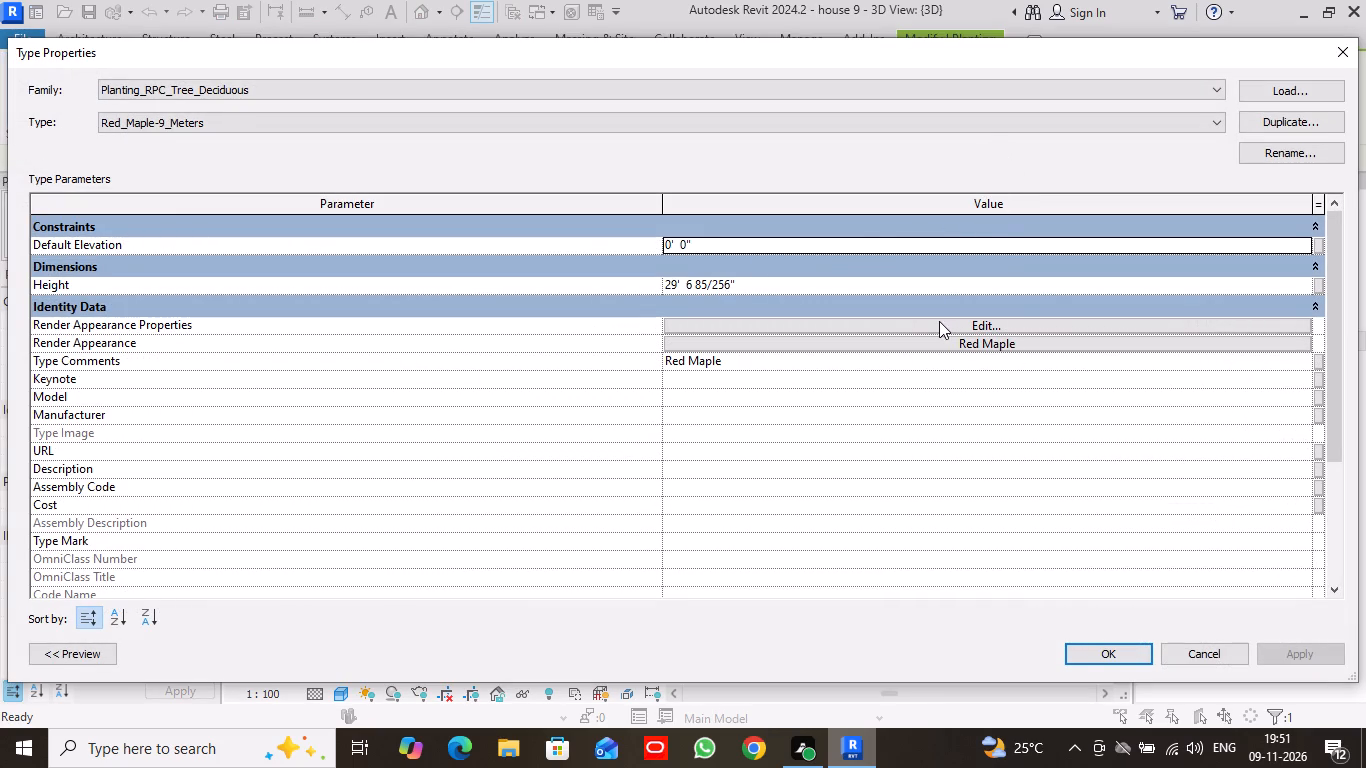
click(1004, 320)
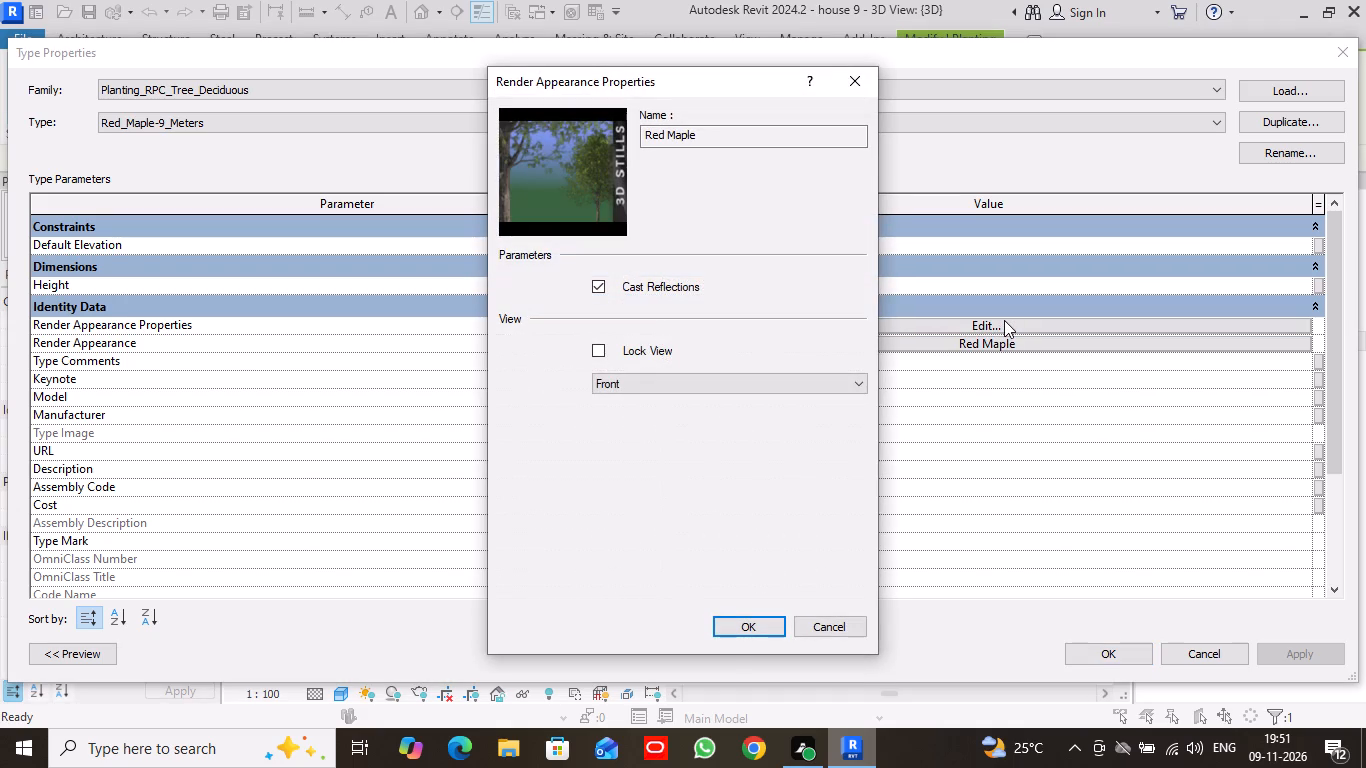
click(796, 136)
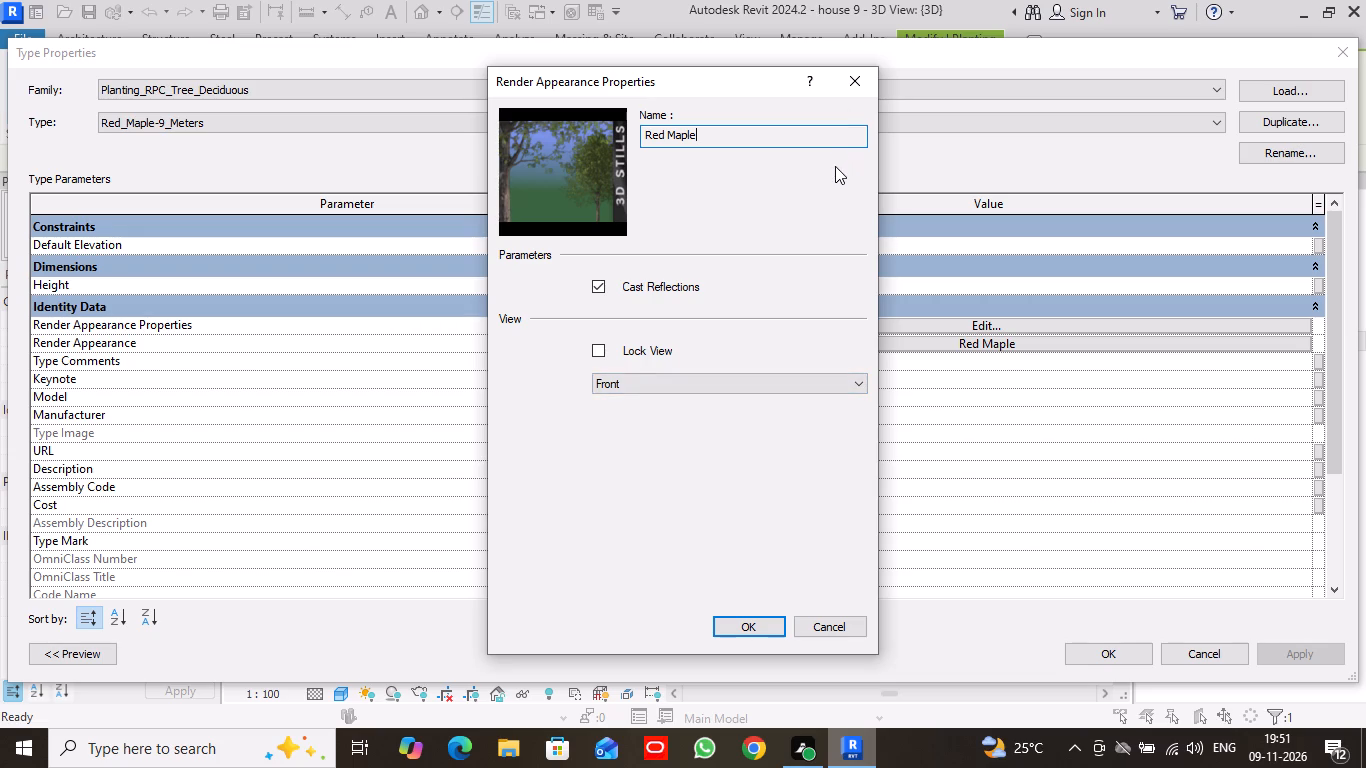
click(760, 619)
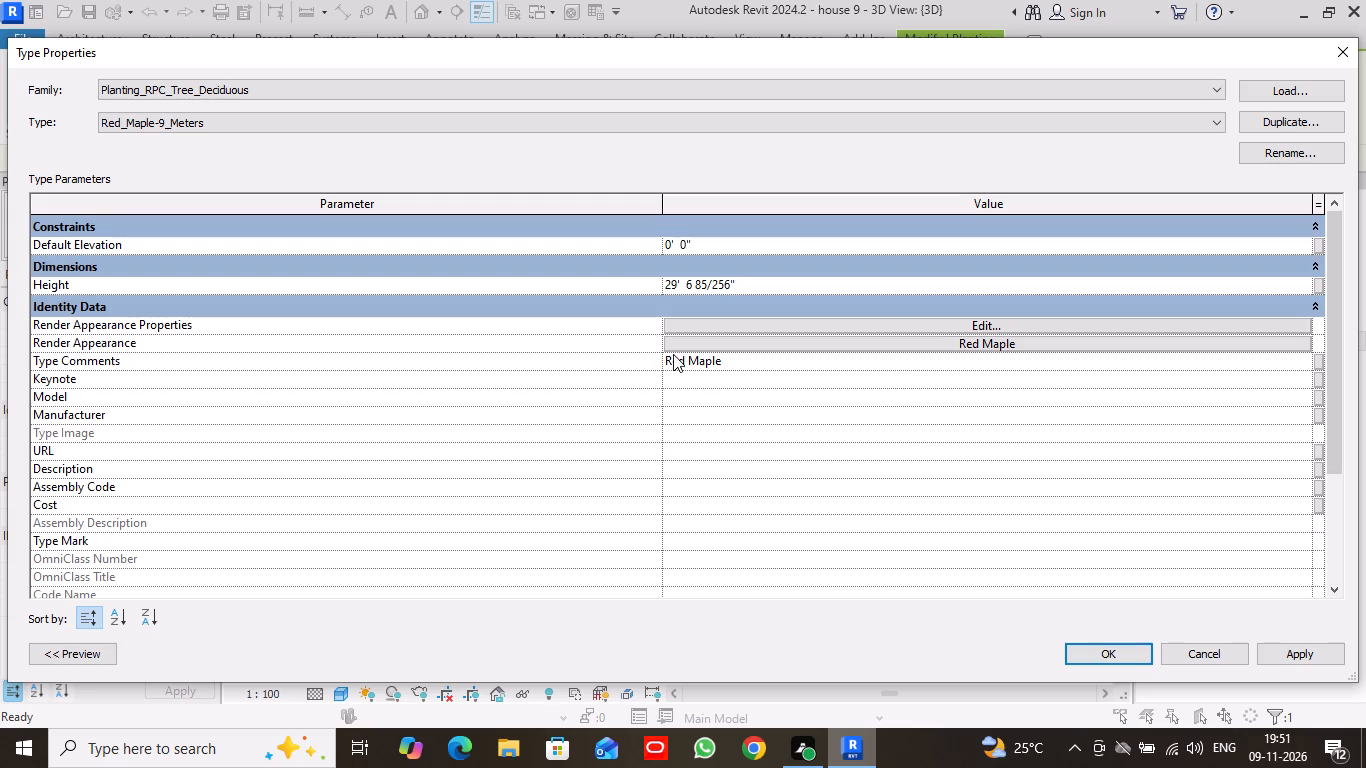
Set the render appearance of the Red_Maple-9_Meters tree type to Elm [Sapling] [Fall] from the general trees class.
click(1009, 344)
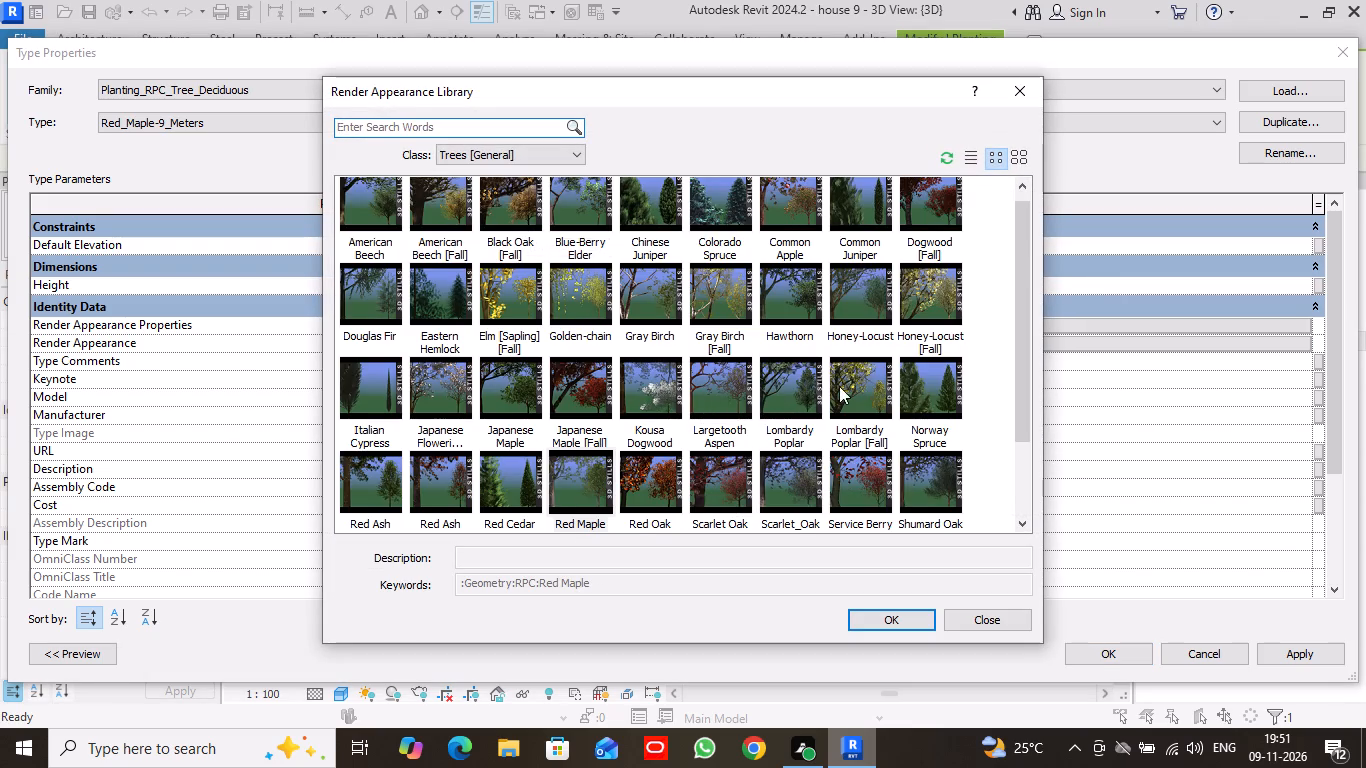
scroll(839, 386, down, 1)
scroll(836, 394, up, 2)
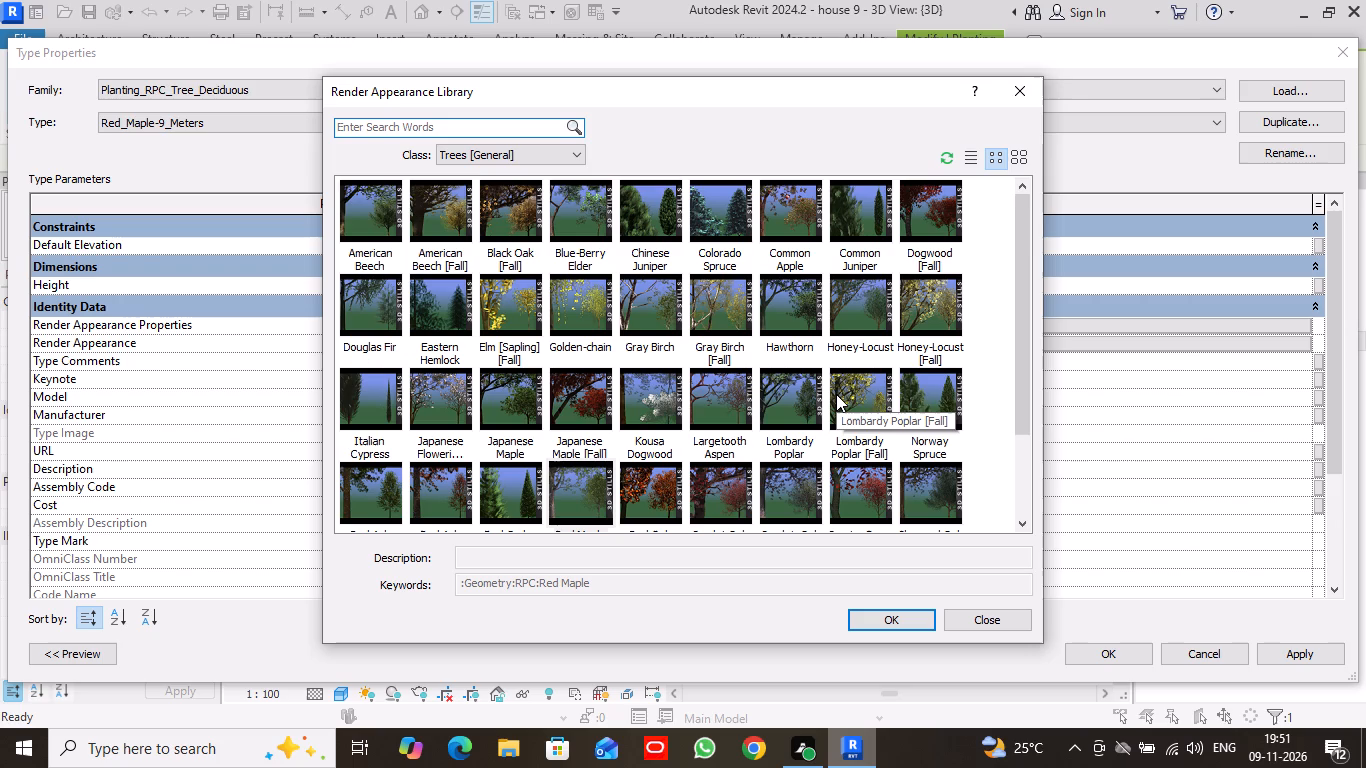
click(514, 312)
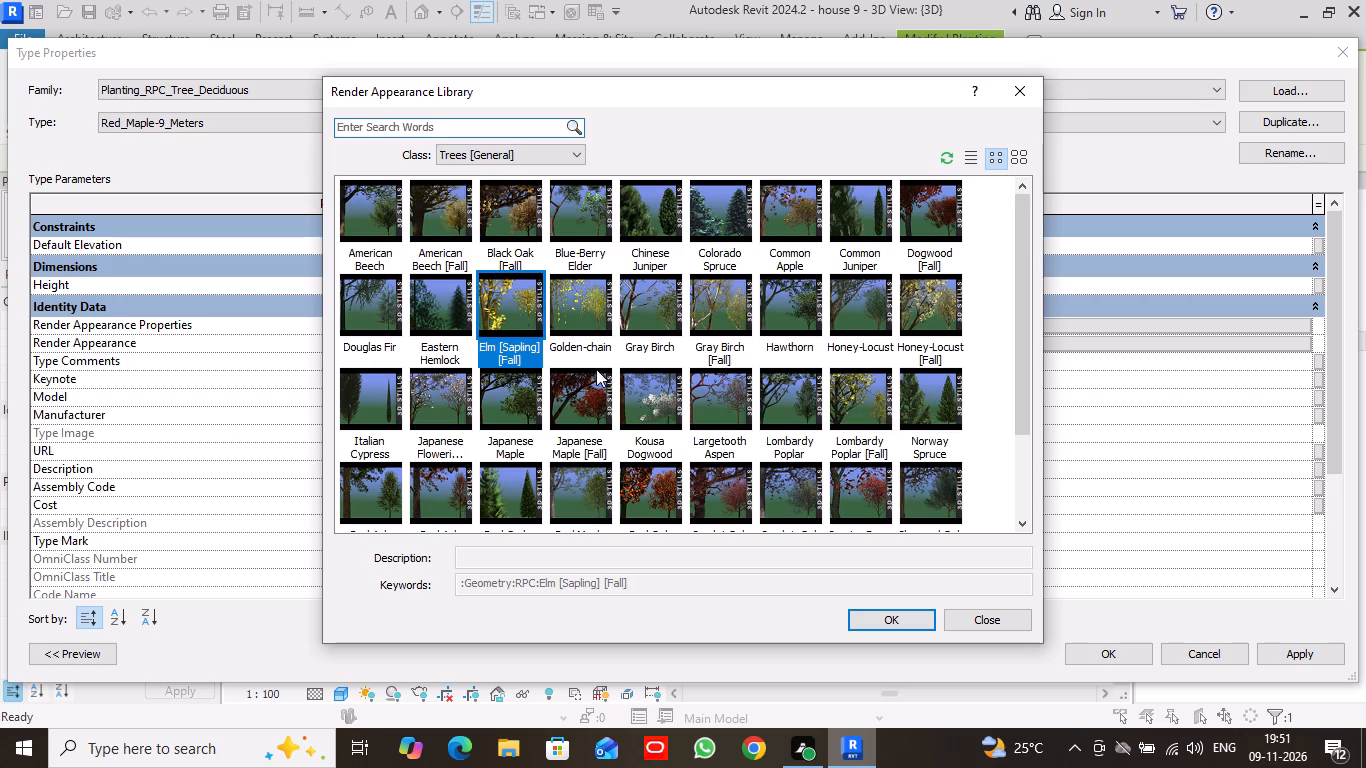
click(885, 619)
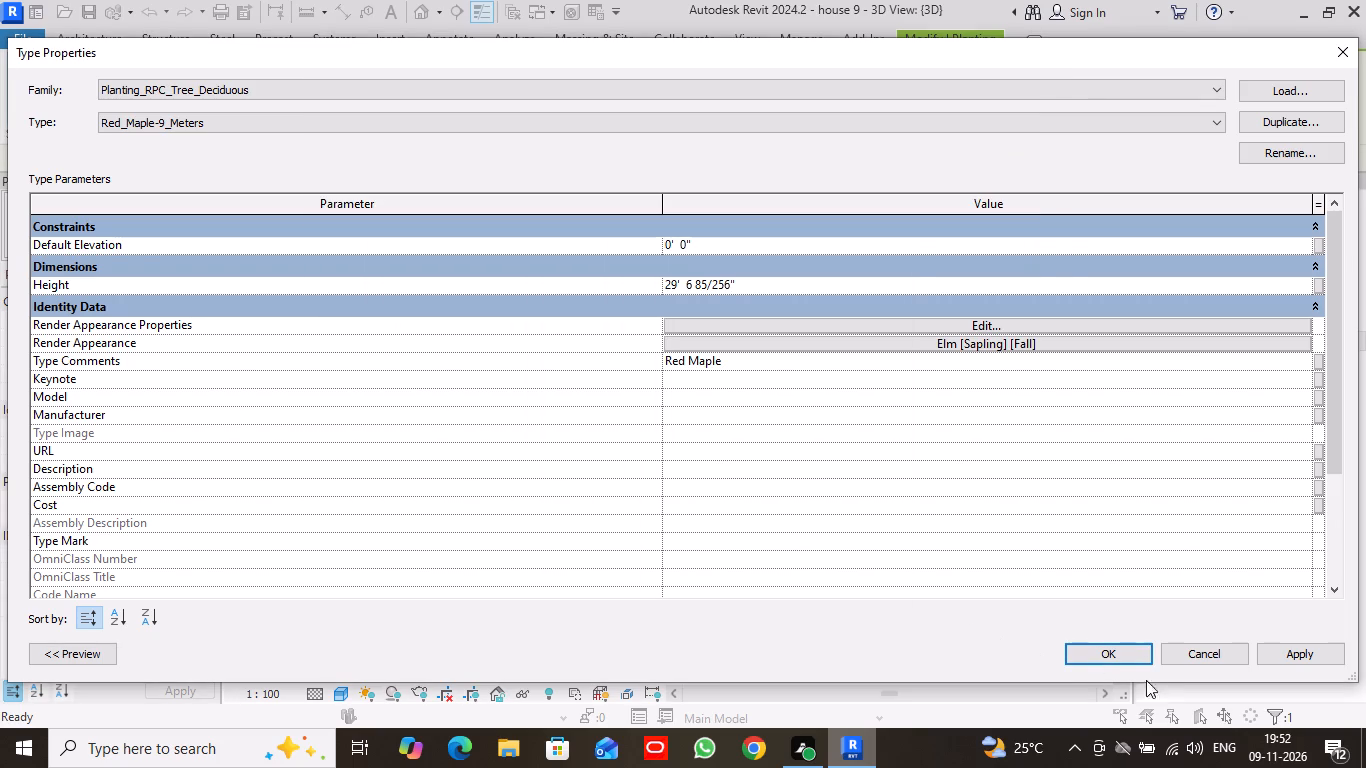
click(1127, 653)
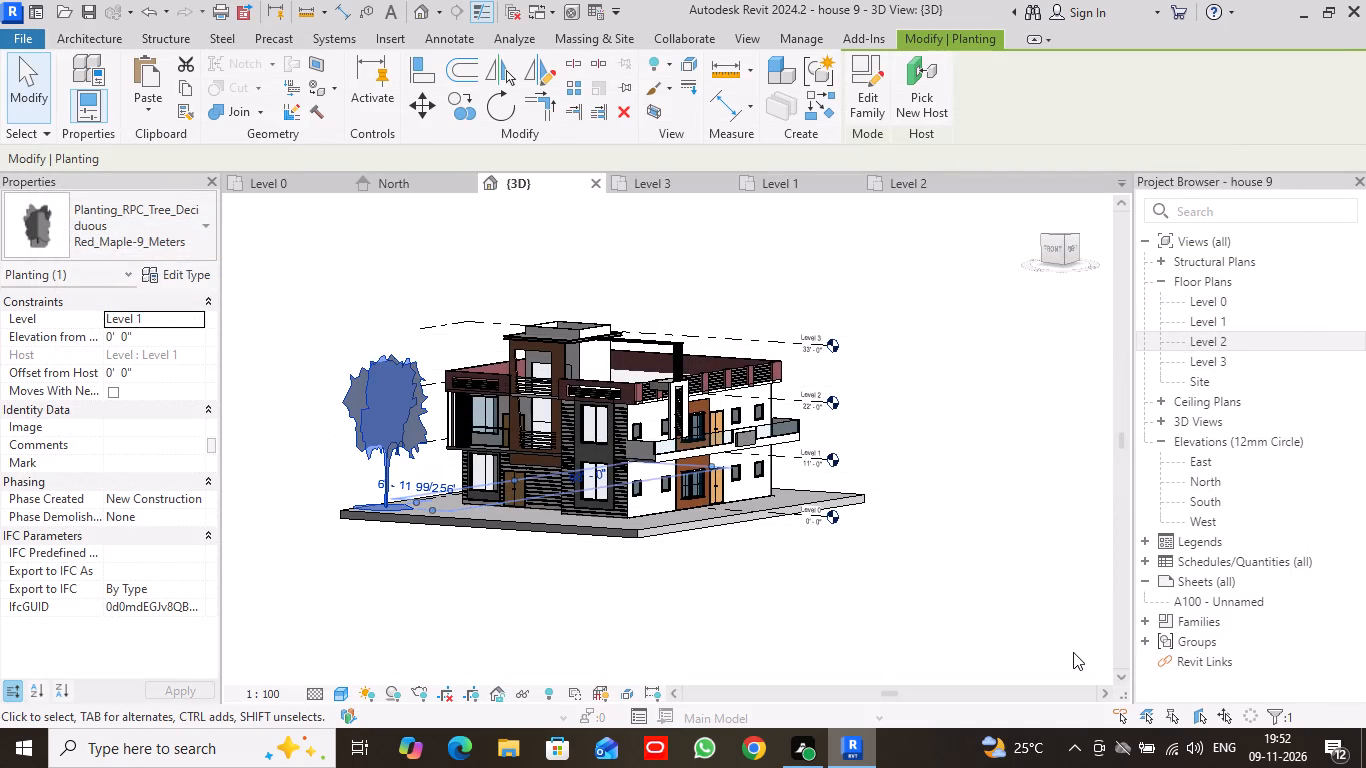
click(23, 89)
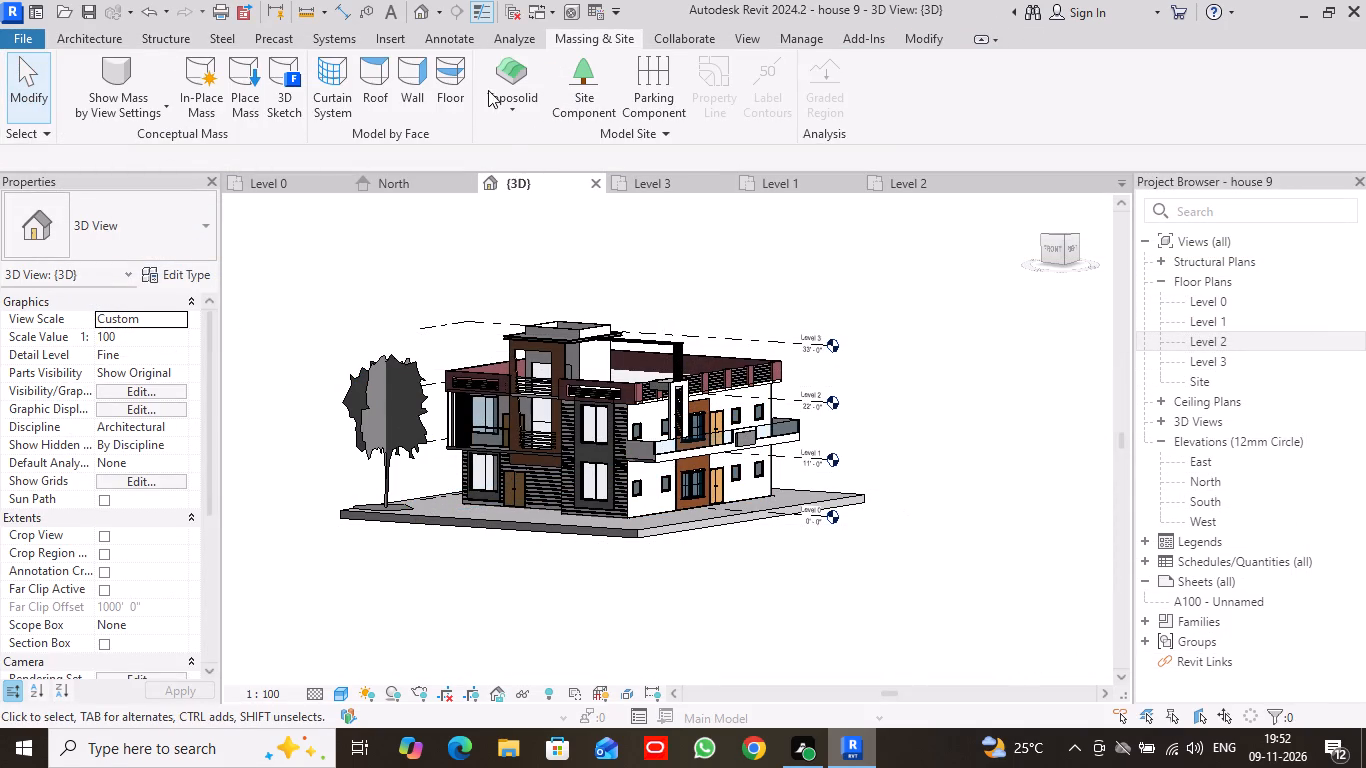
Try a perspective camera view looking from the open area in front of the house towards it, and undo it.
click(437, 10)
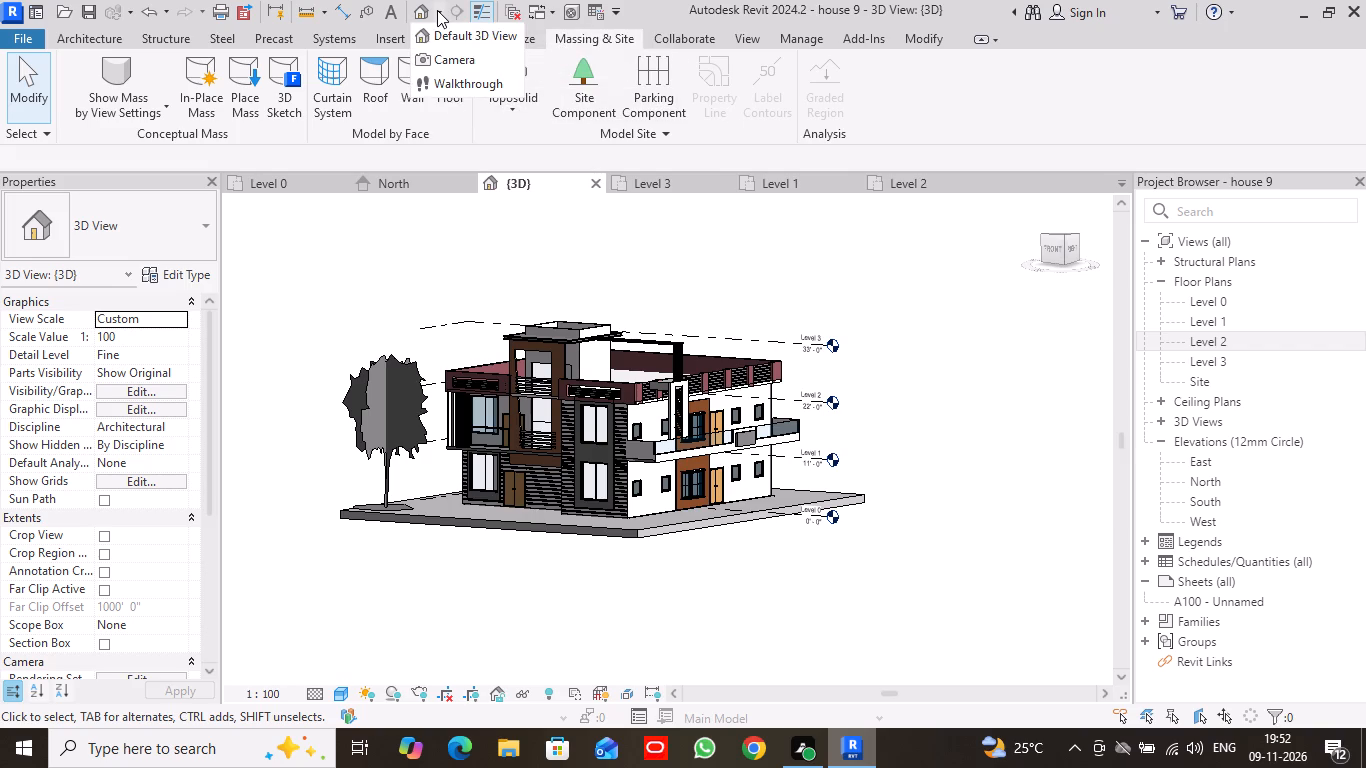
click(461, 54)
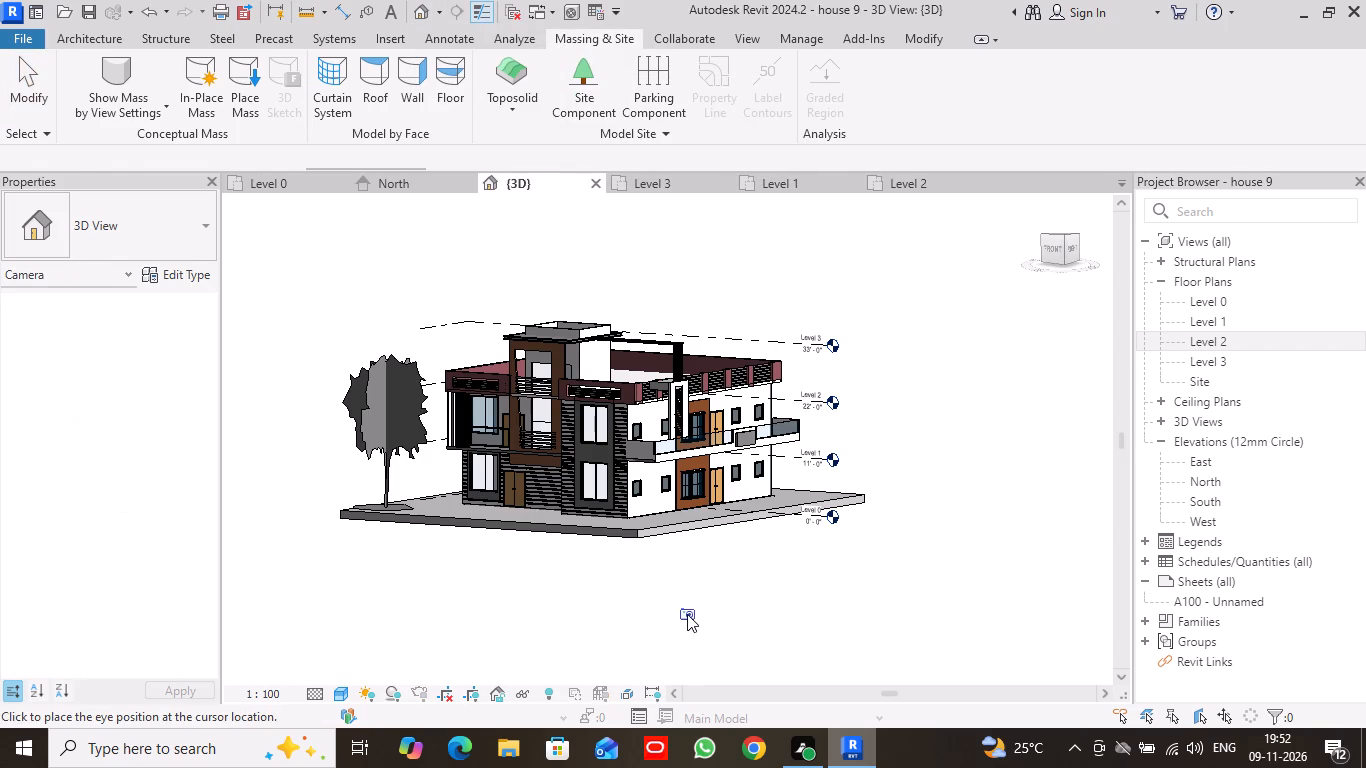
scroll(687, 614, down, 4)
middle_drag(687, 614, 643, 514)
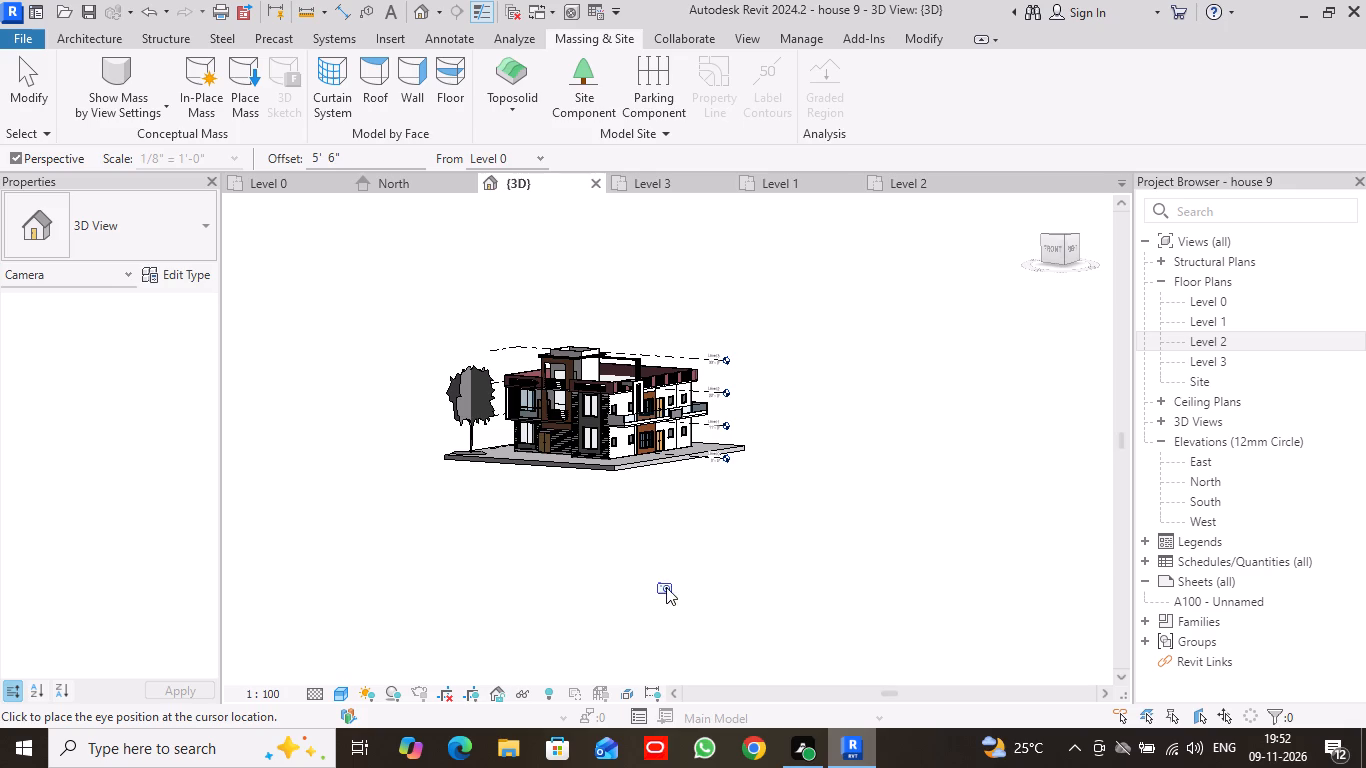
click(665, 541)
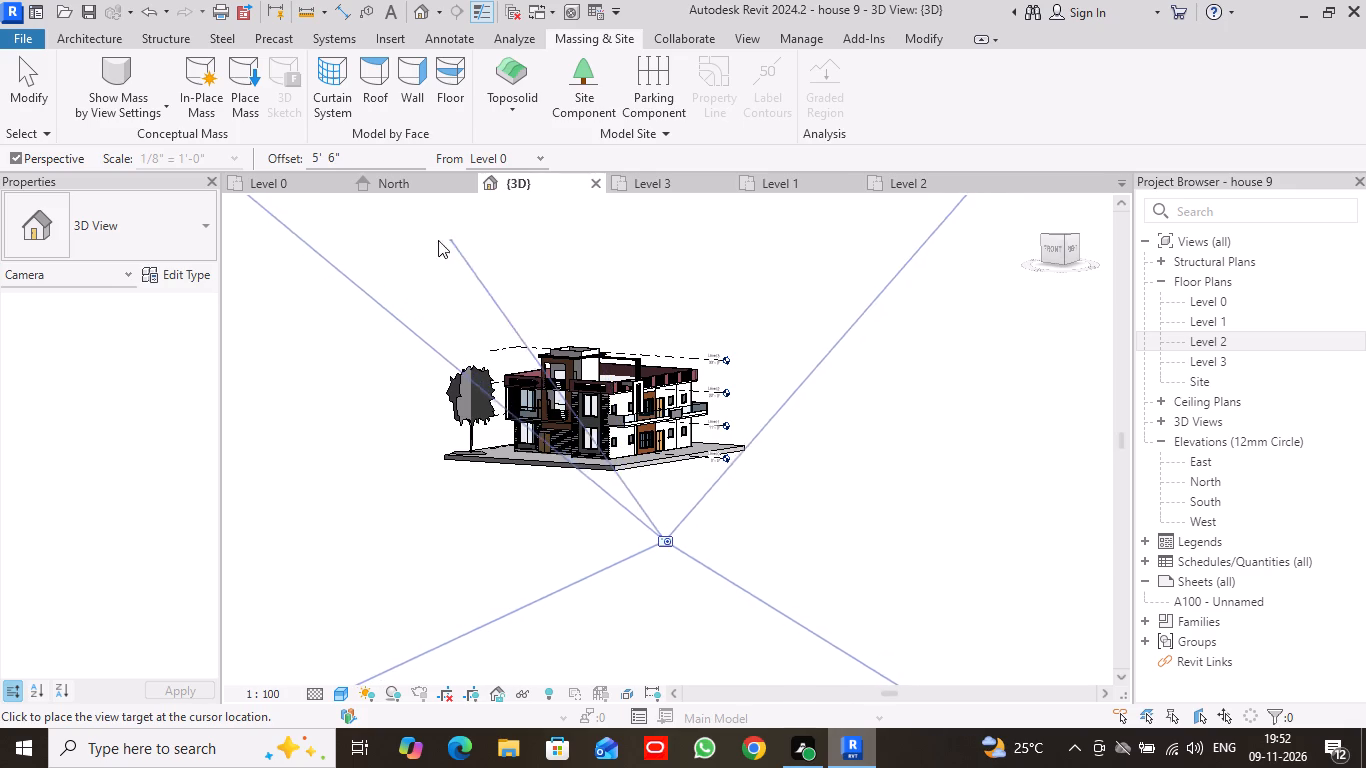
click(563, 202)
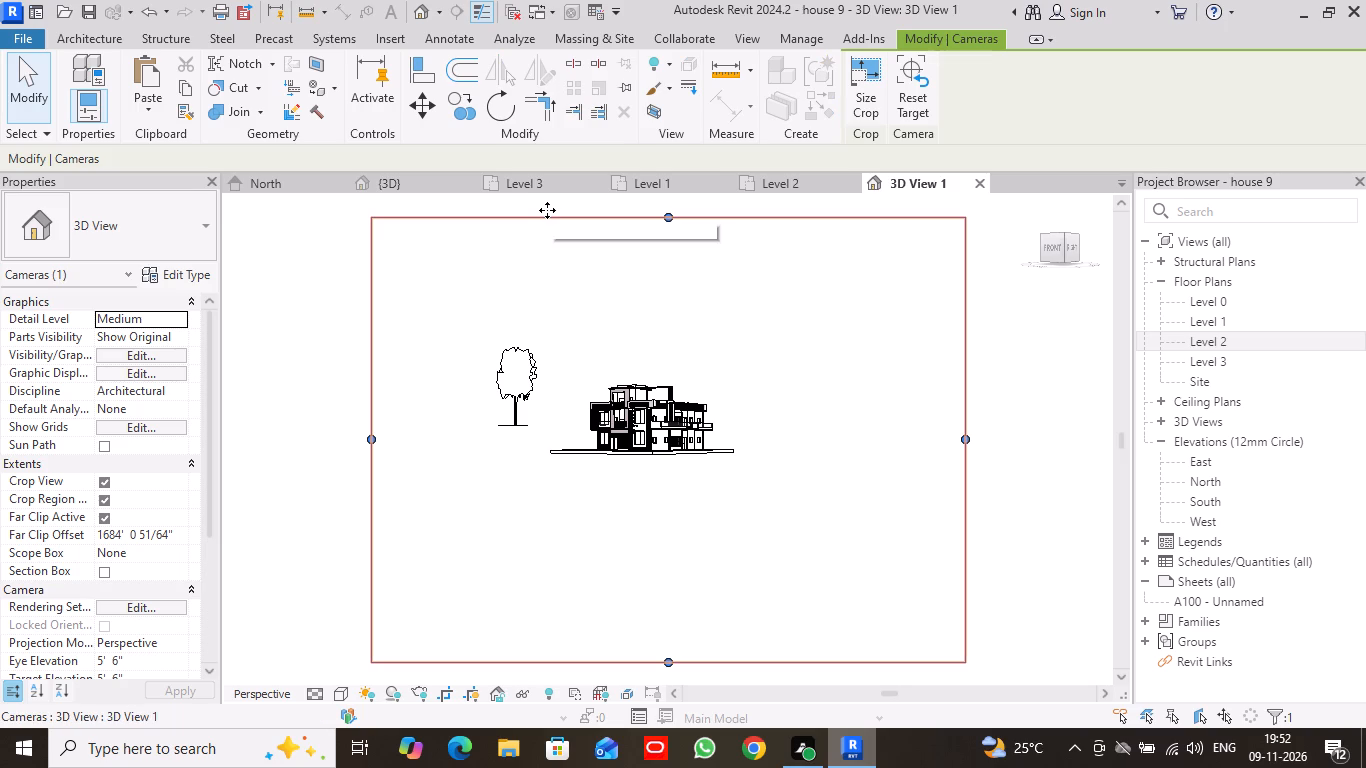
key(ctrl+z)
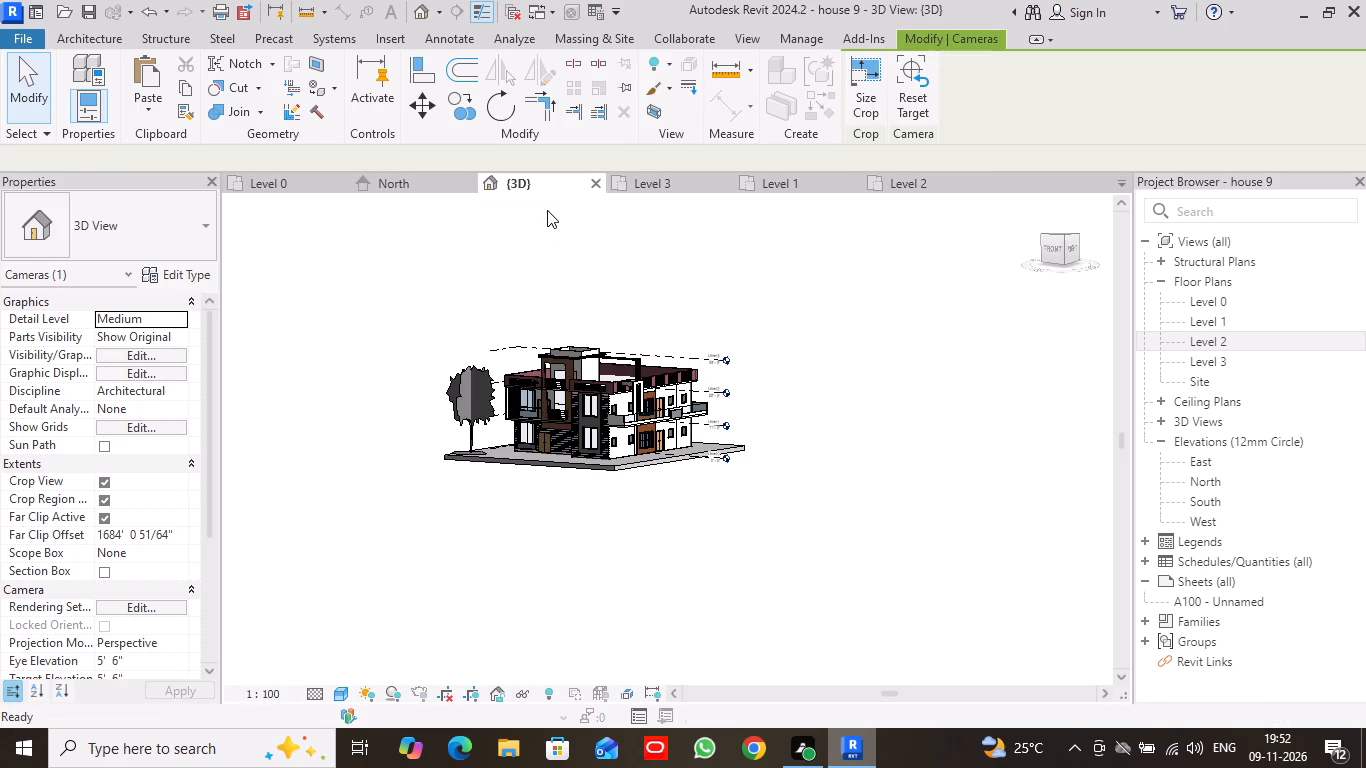
Delete the Red_Maple-9_Meters tree standing off the front edge of the ground slab.
scroll(574, 310, down, 1)
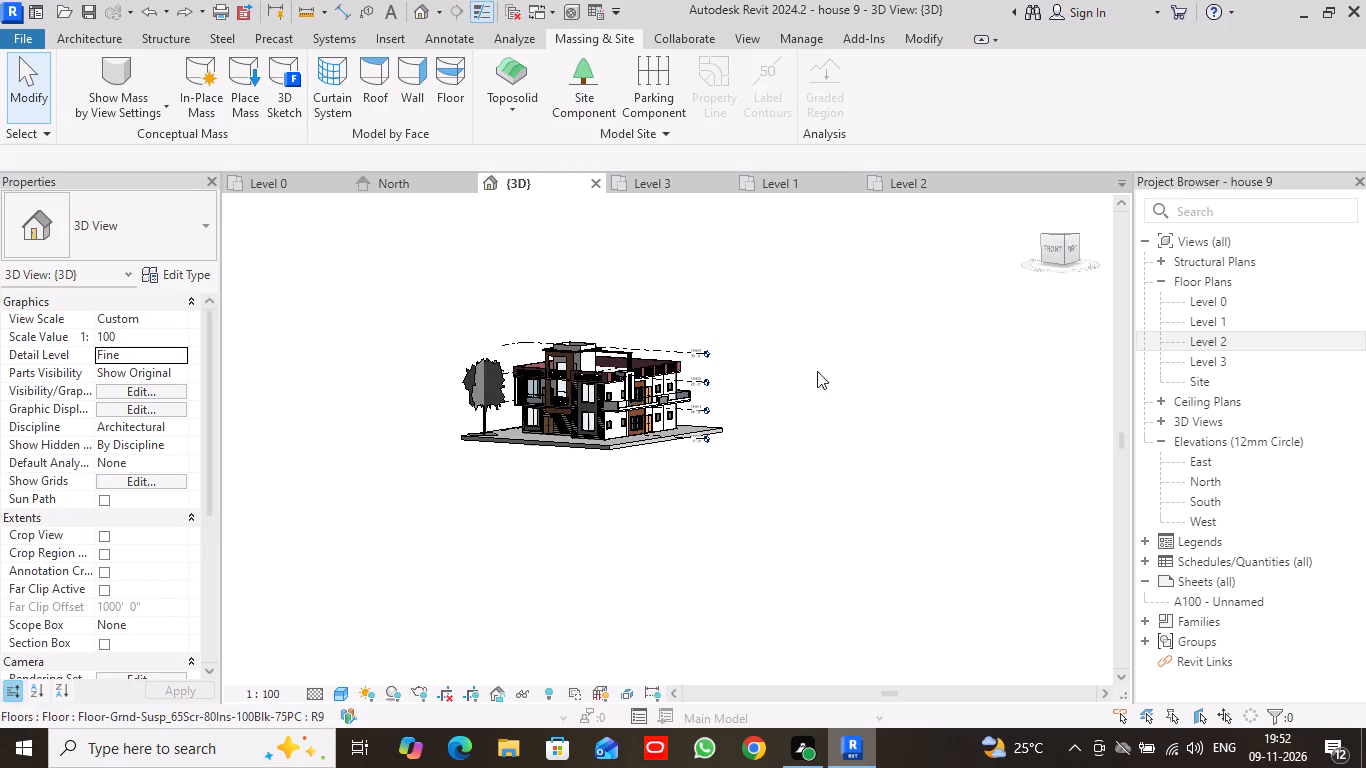
drag(1063, 238, 1063, 244)
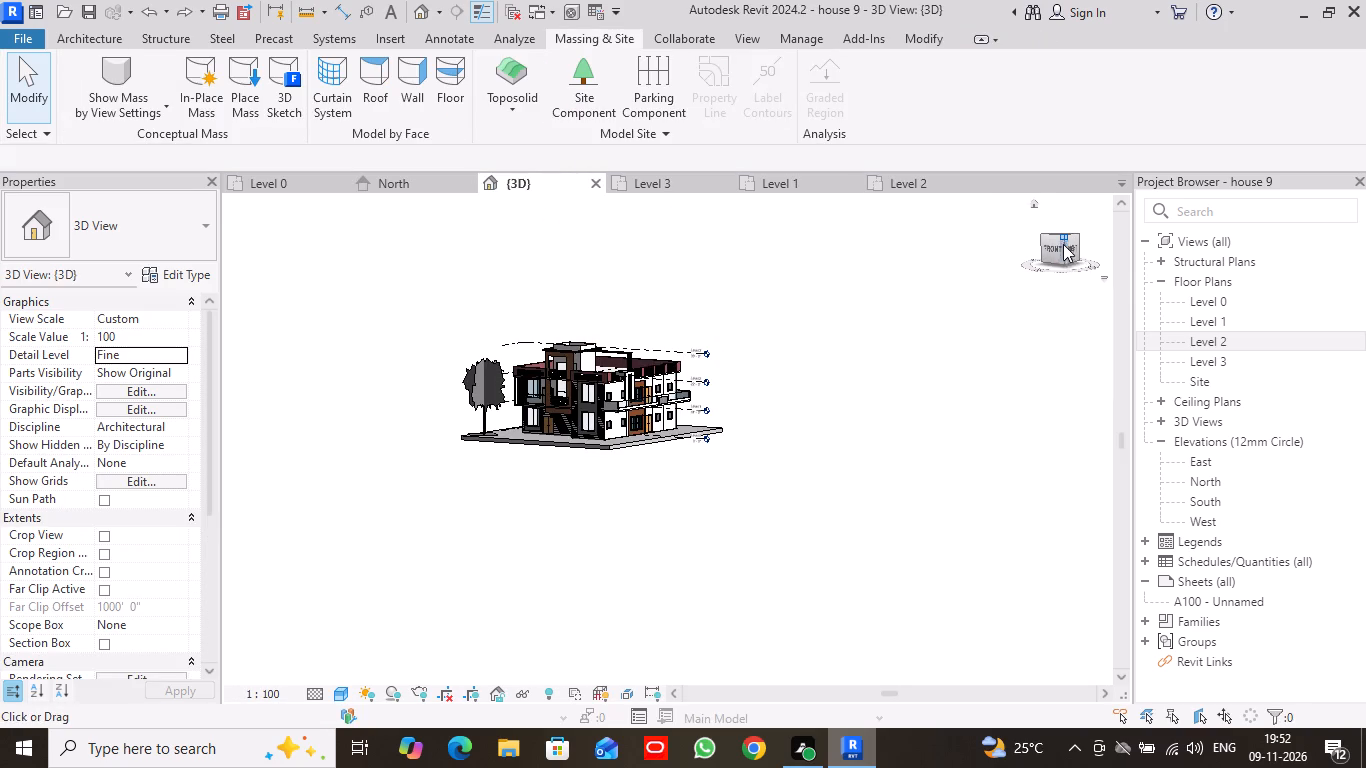
drag(1063, 244, 1066, 264)
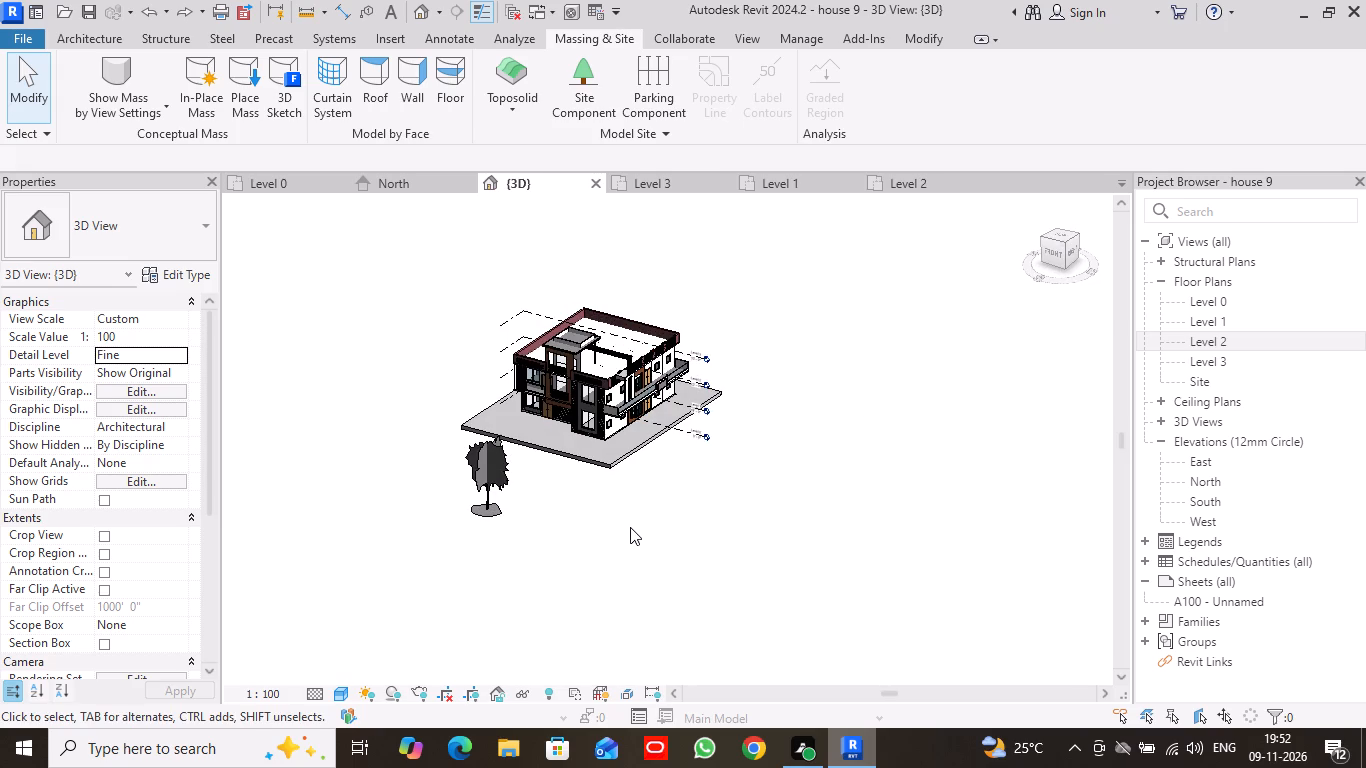
scroll(652, 519, up, 2)
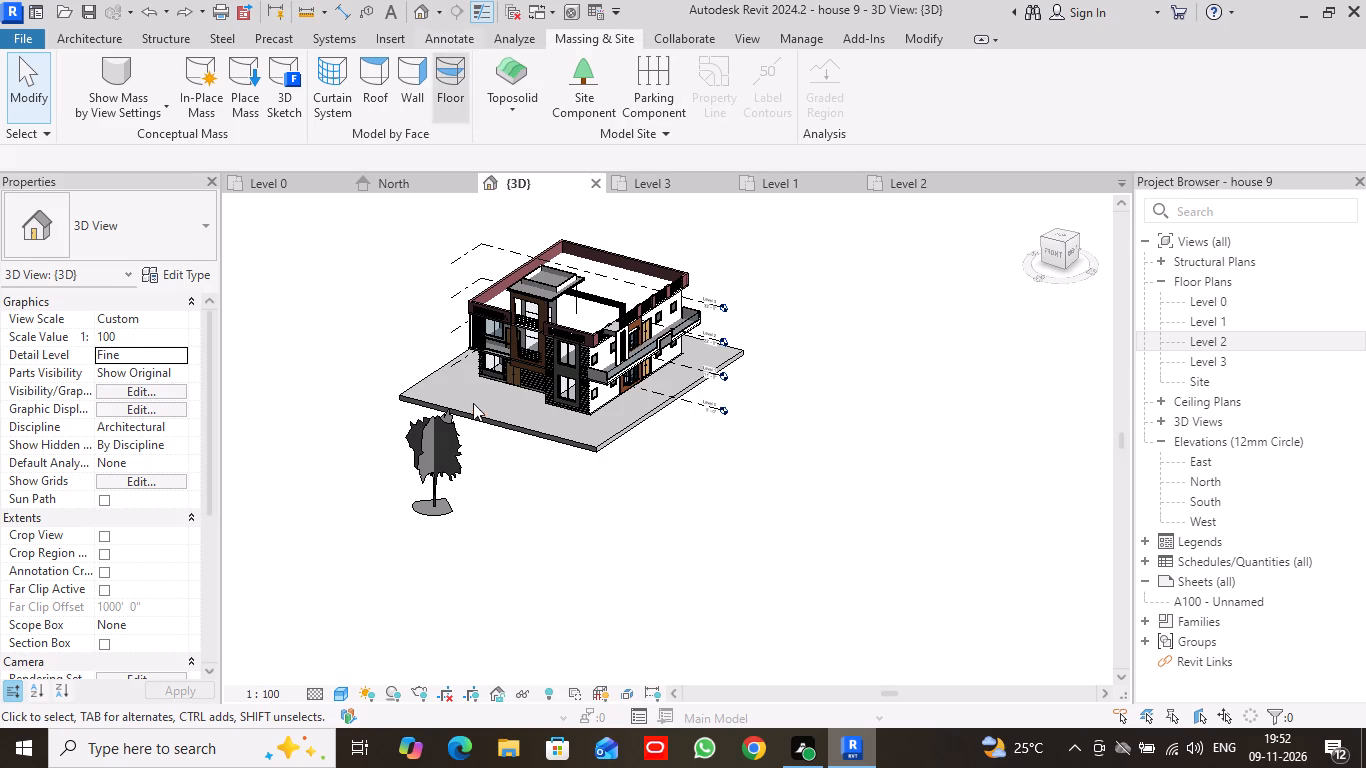
click(424, 468)
right_click(424, 468)
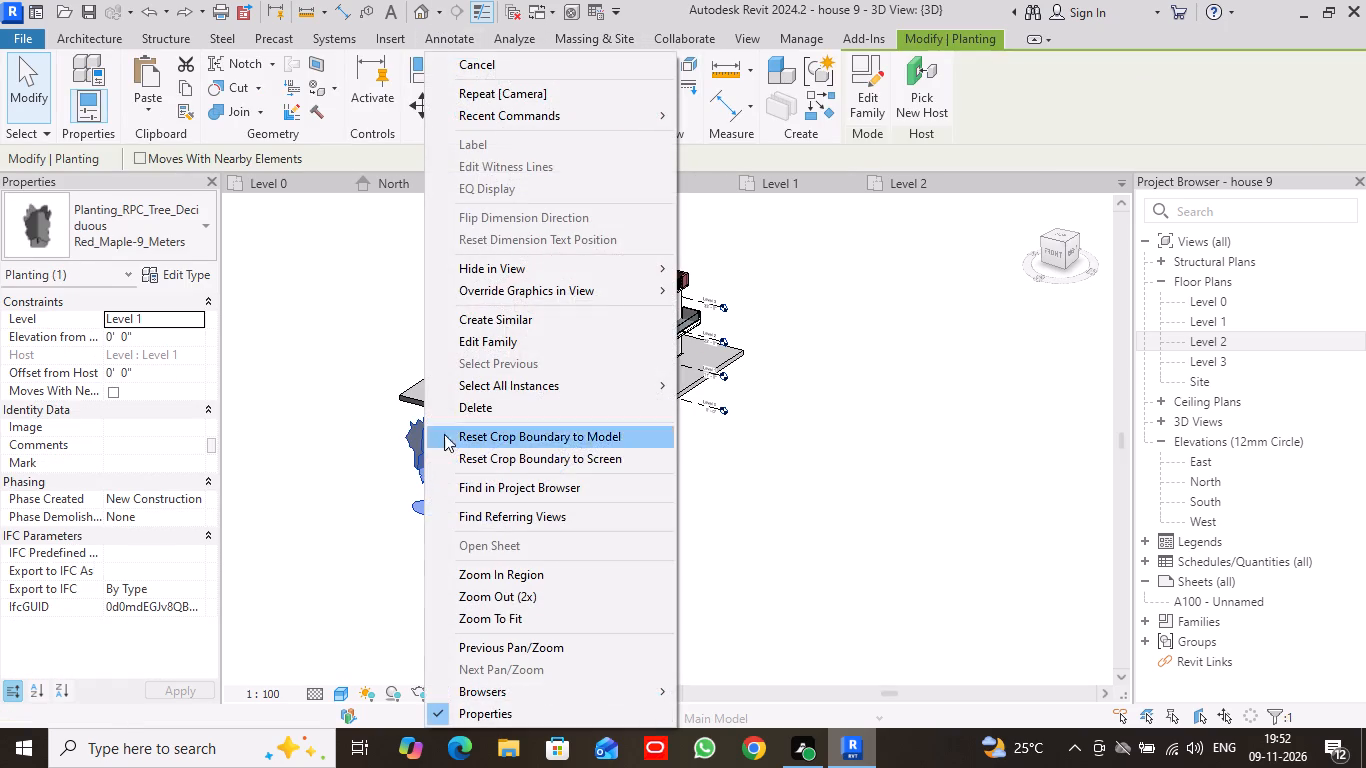
click(481, 406)
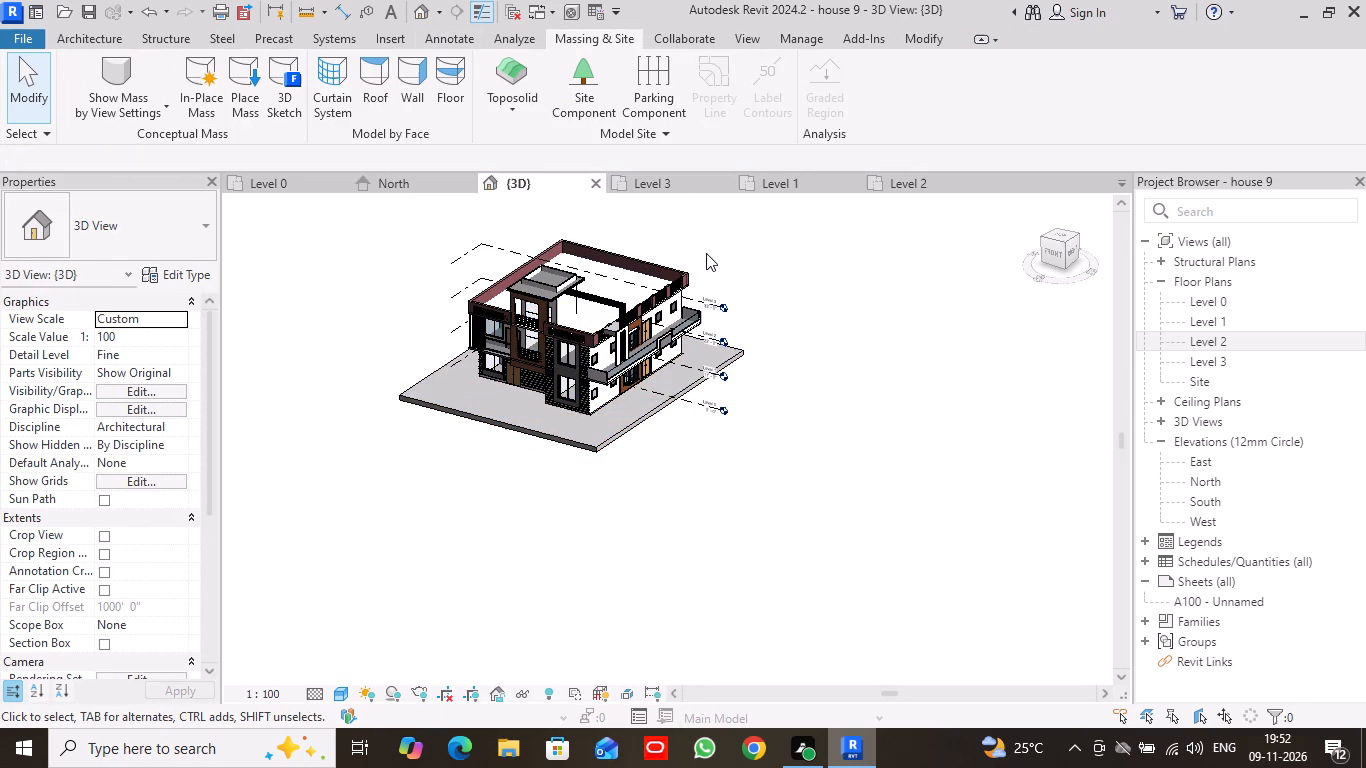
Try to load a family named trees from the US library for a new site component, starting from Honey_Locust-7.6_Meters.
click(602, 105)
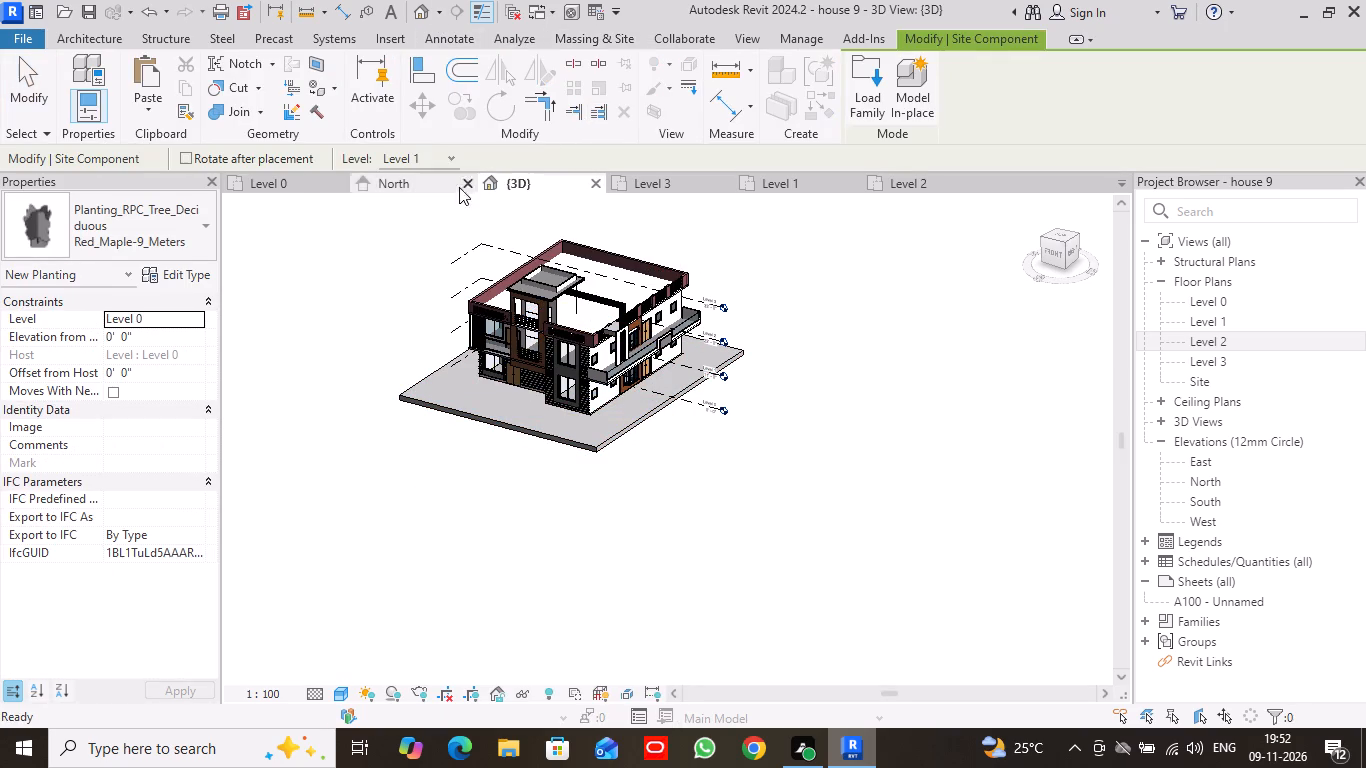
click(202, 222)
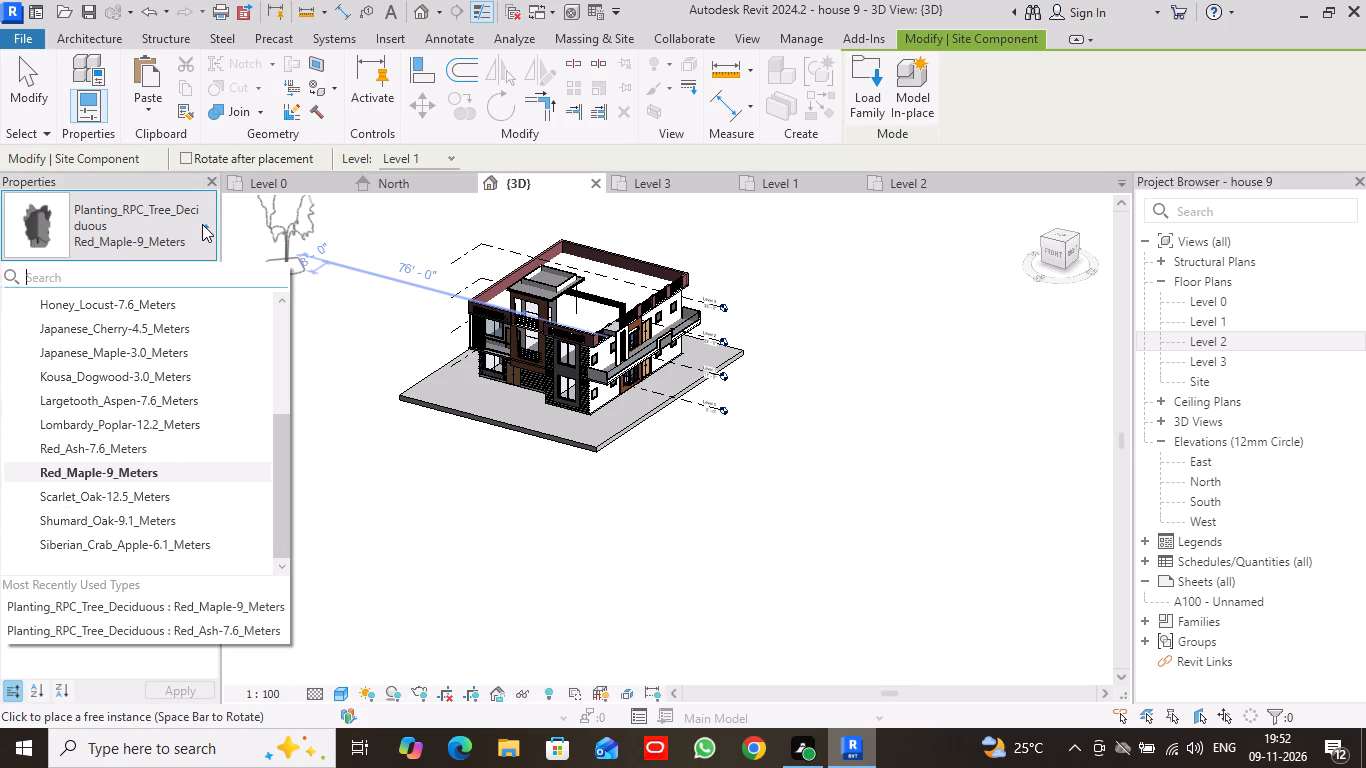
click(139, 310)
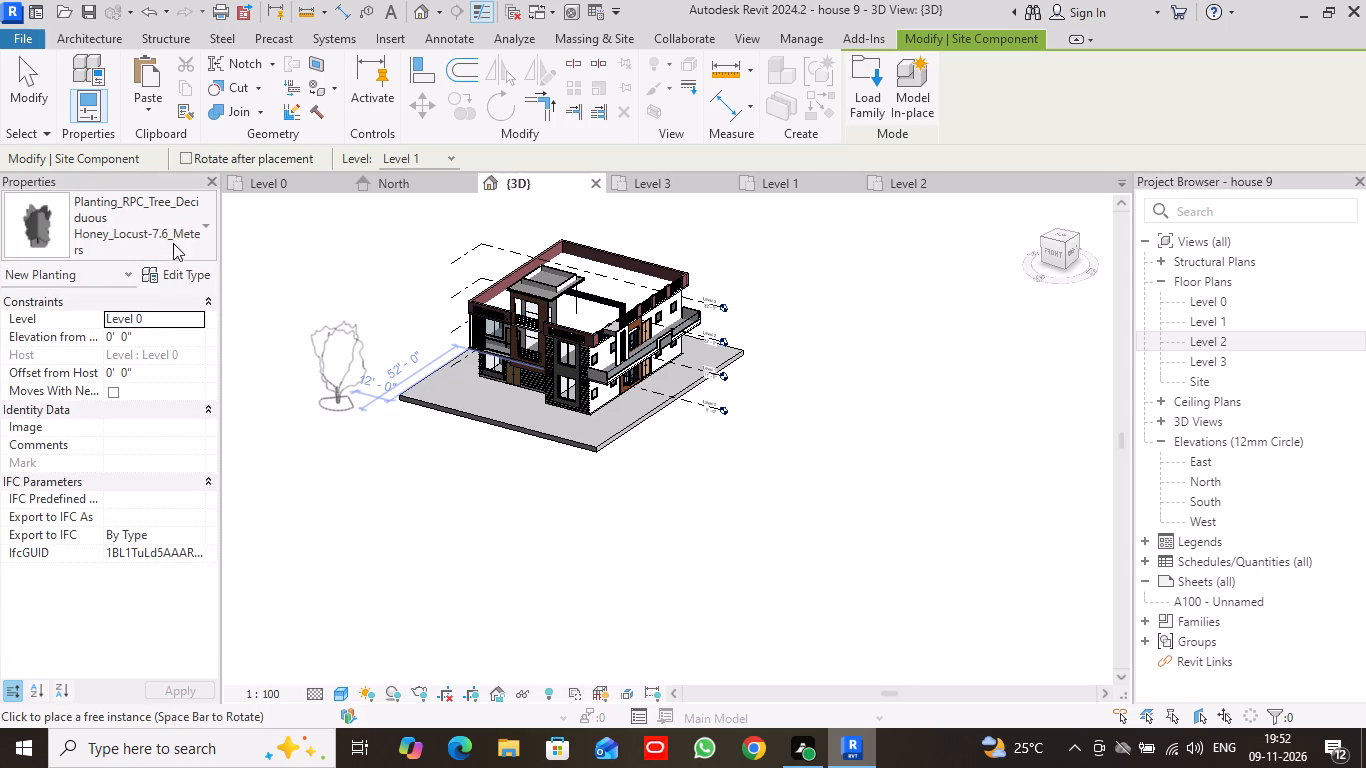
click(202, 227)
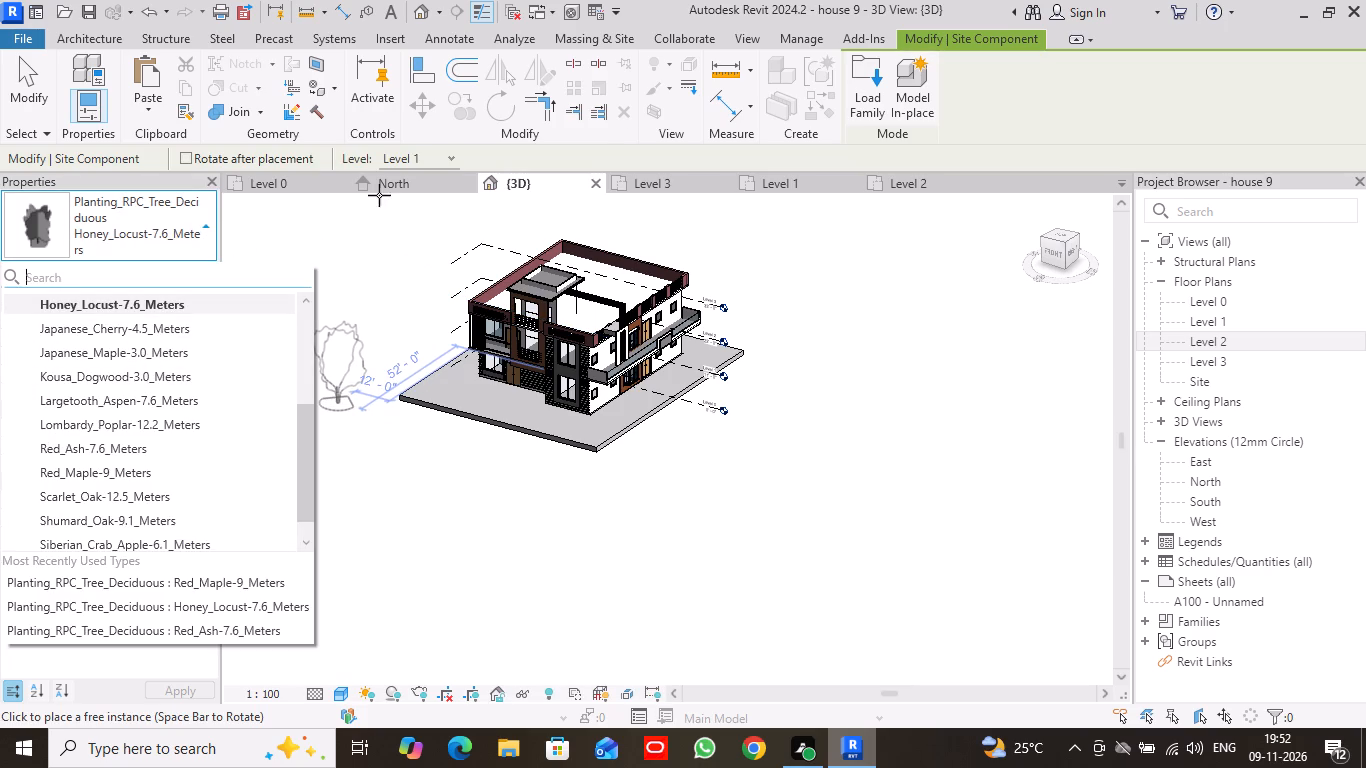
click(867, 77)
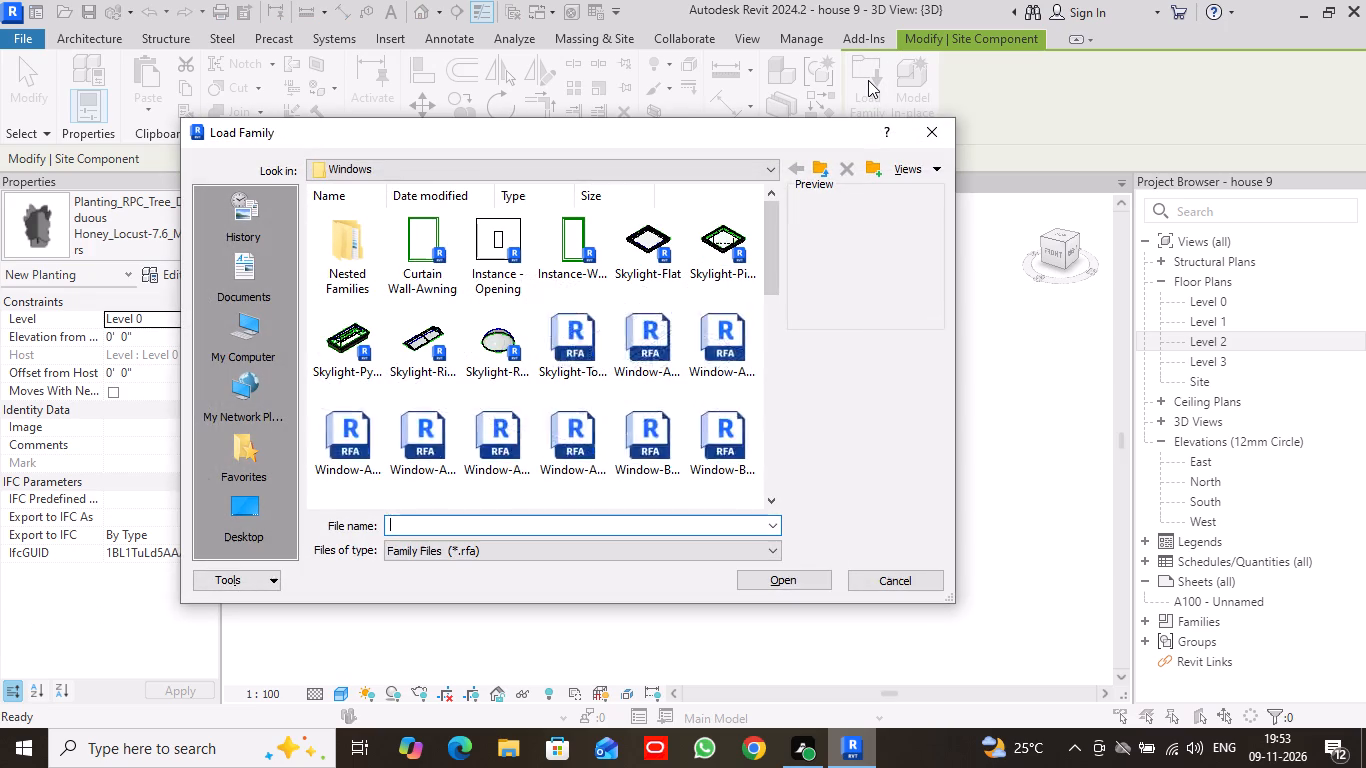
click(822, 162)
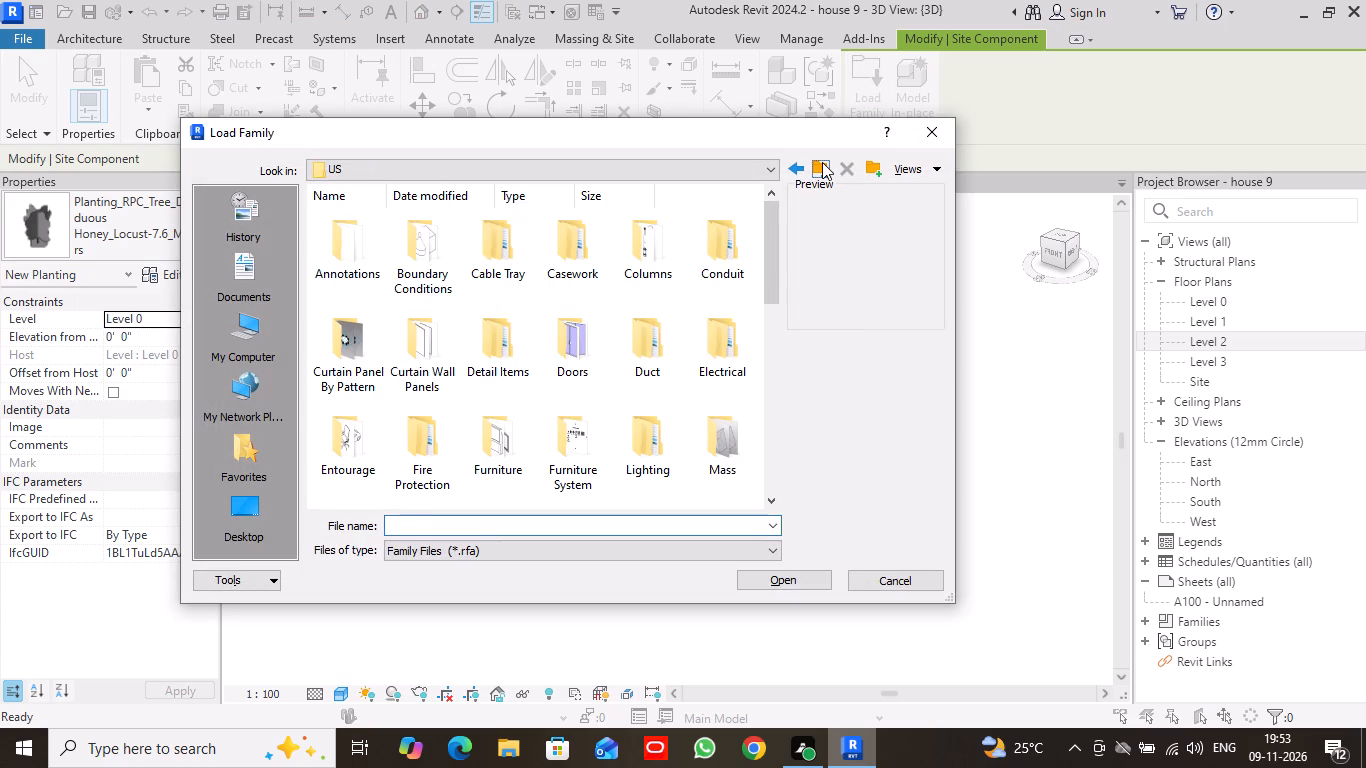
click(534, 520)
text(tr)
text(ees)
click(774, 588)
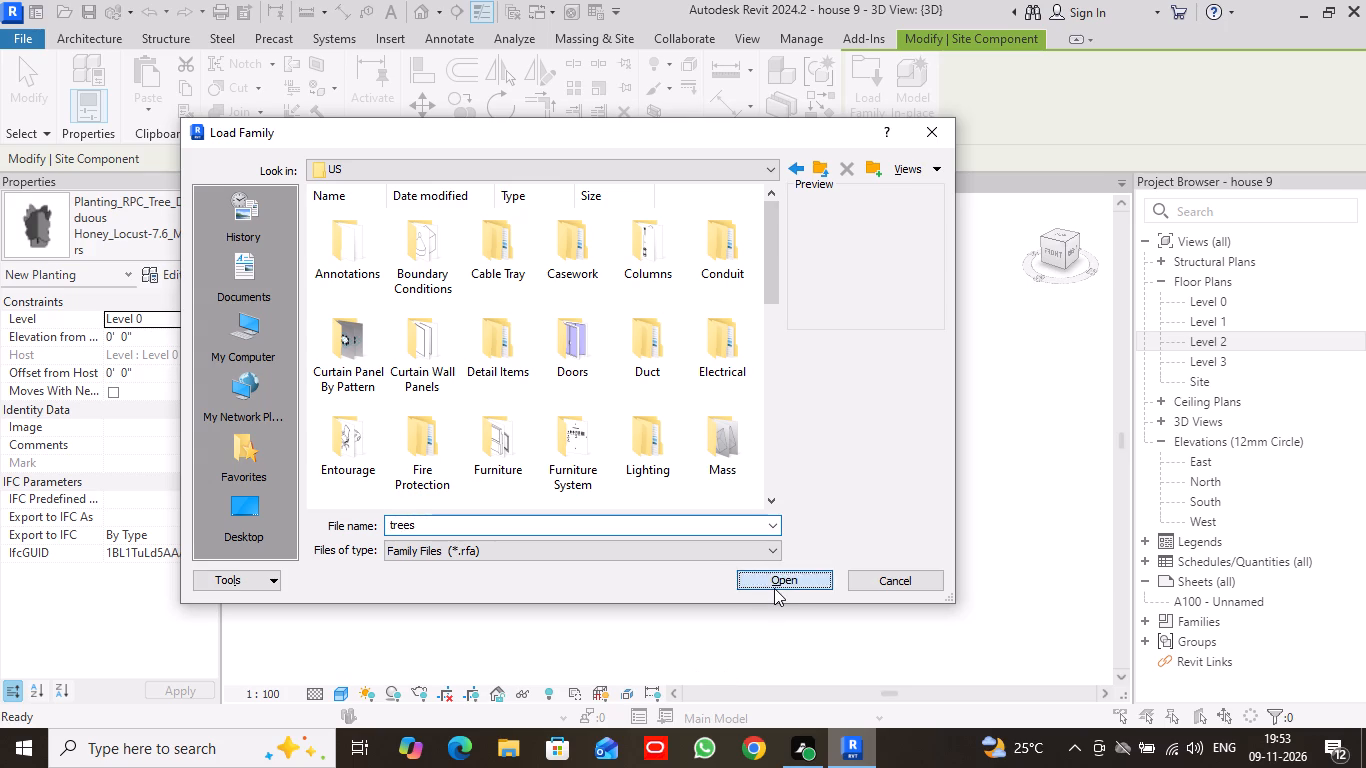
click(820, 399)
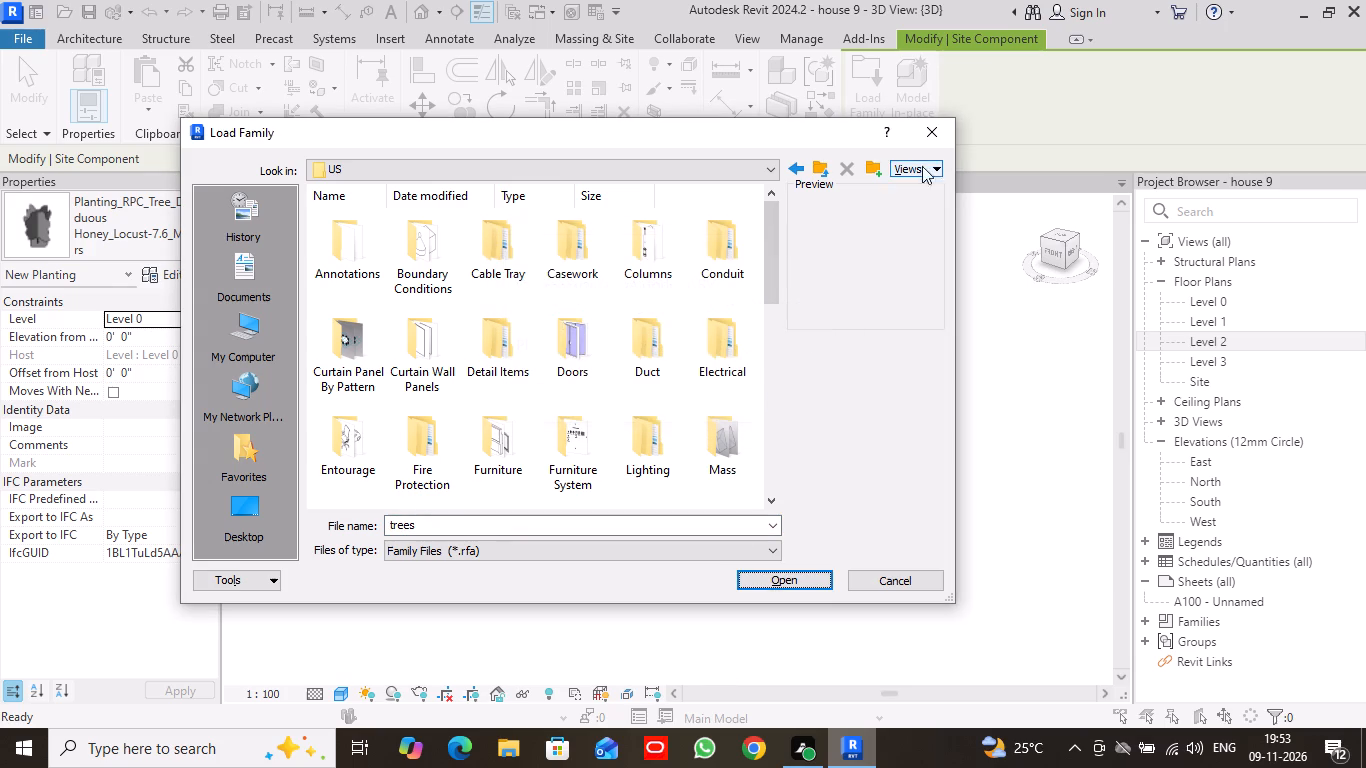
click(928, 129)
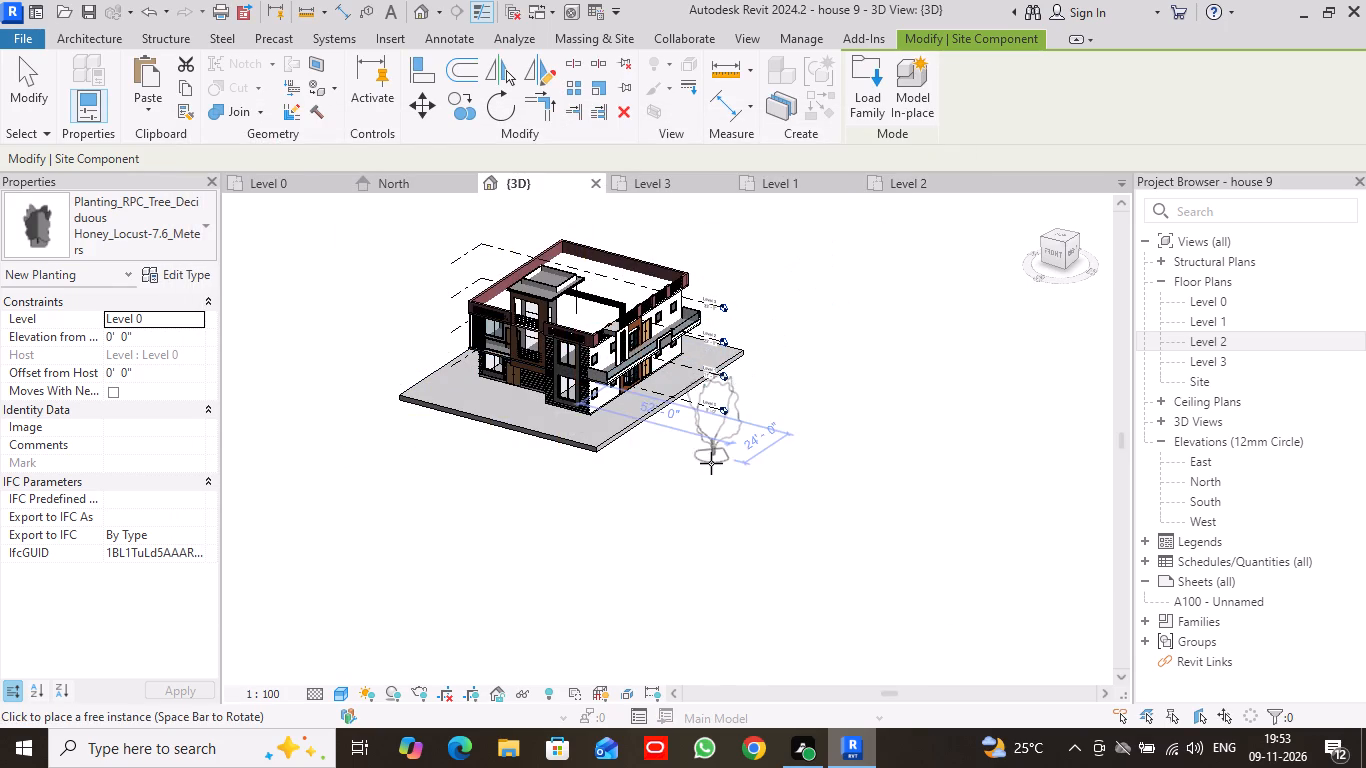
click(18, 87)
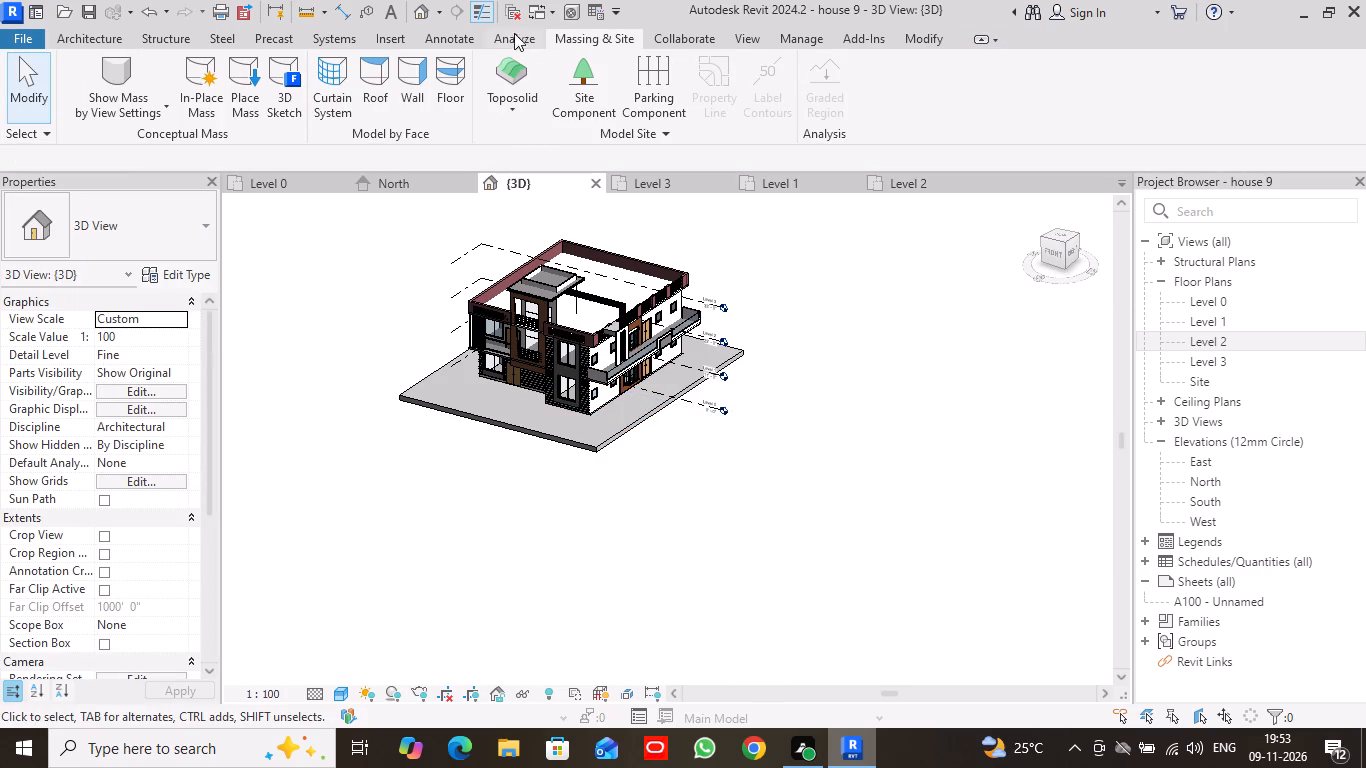
Save the house 9 project.
click(92, 12)
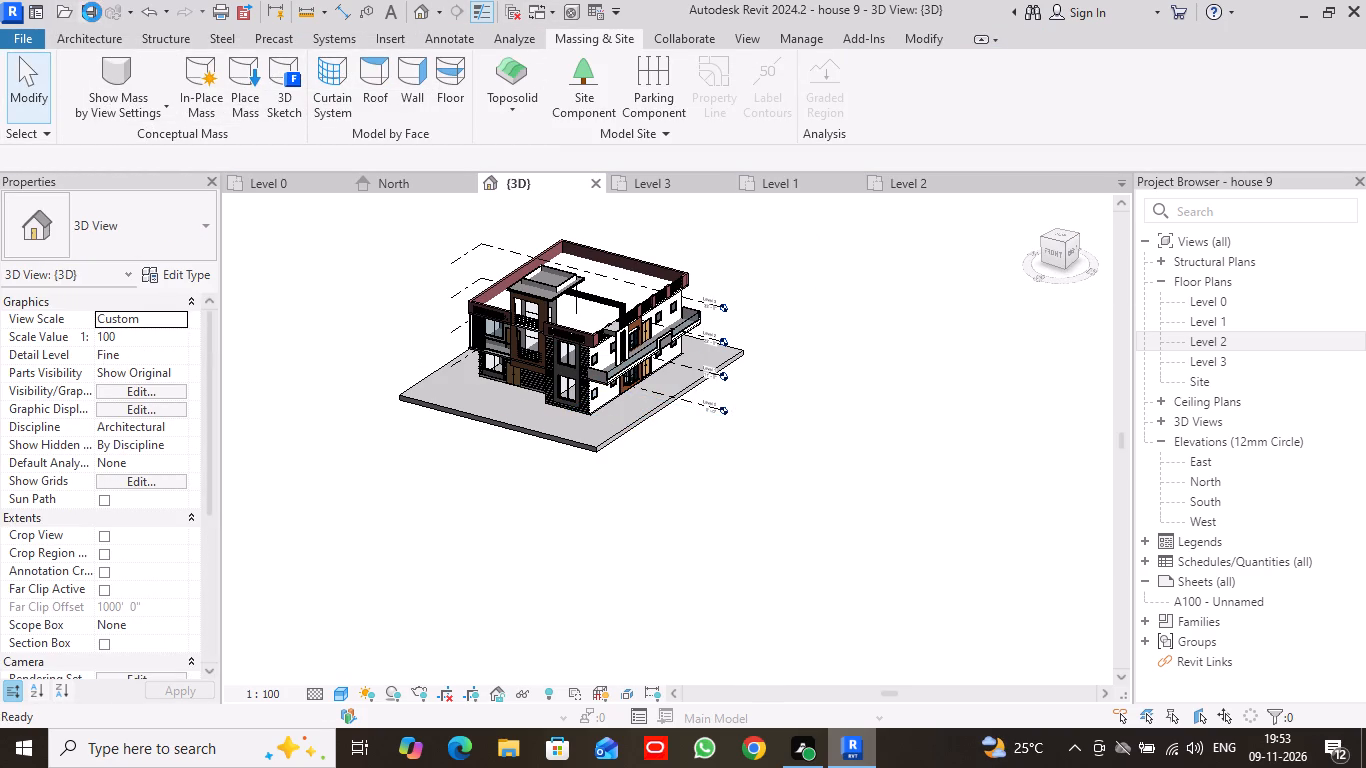
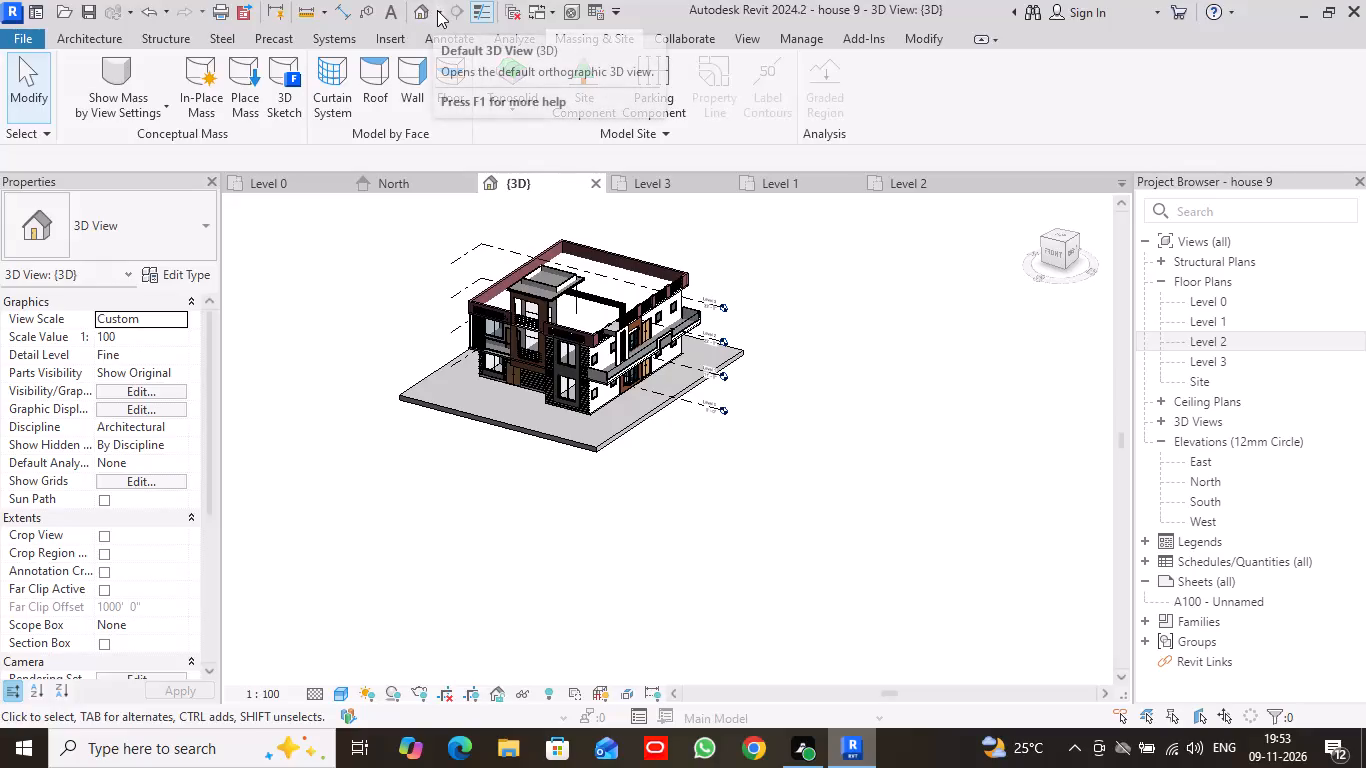
Create a perspective camera view from the open area in front of the slab, aimed past the house's front corner, and close it.
click(437, 10)
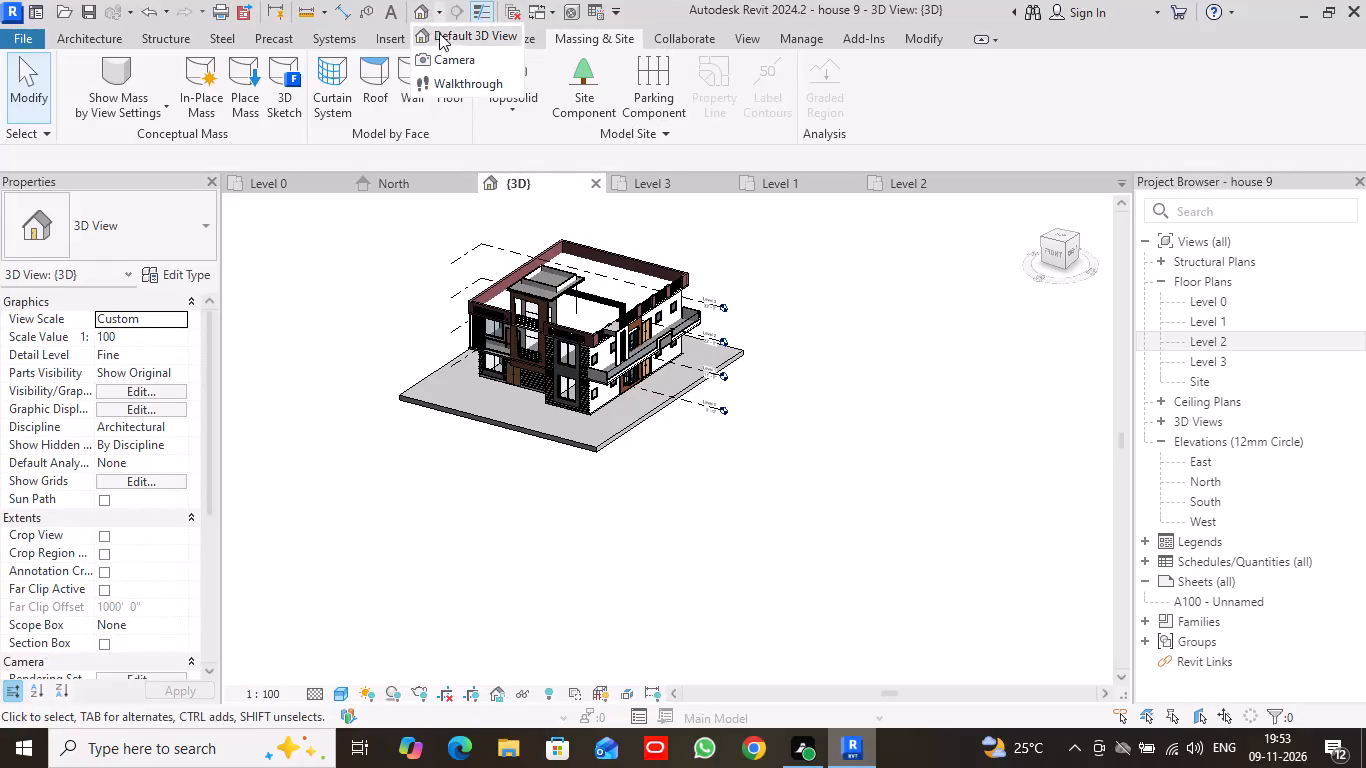
click(453, 61)
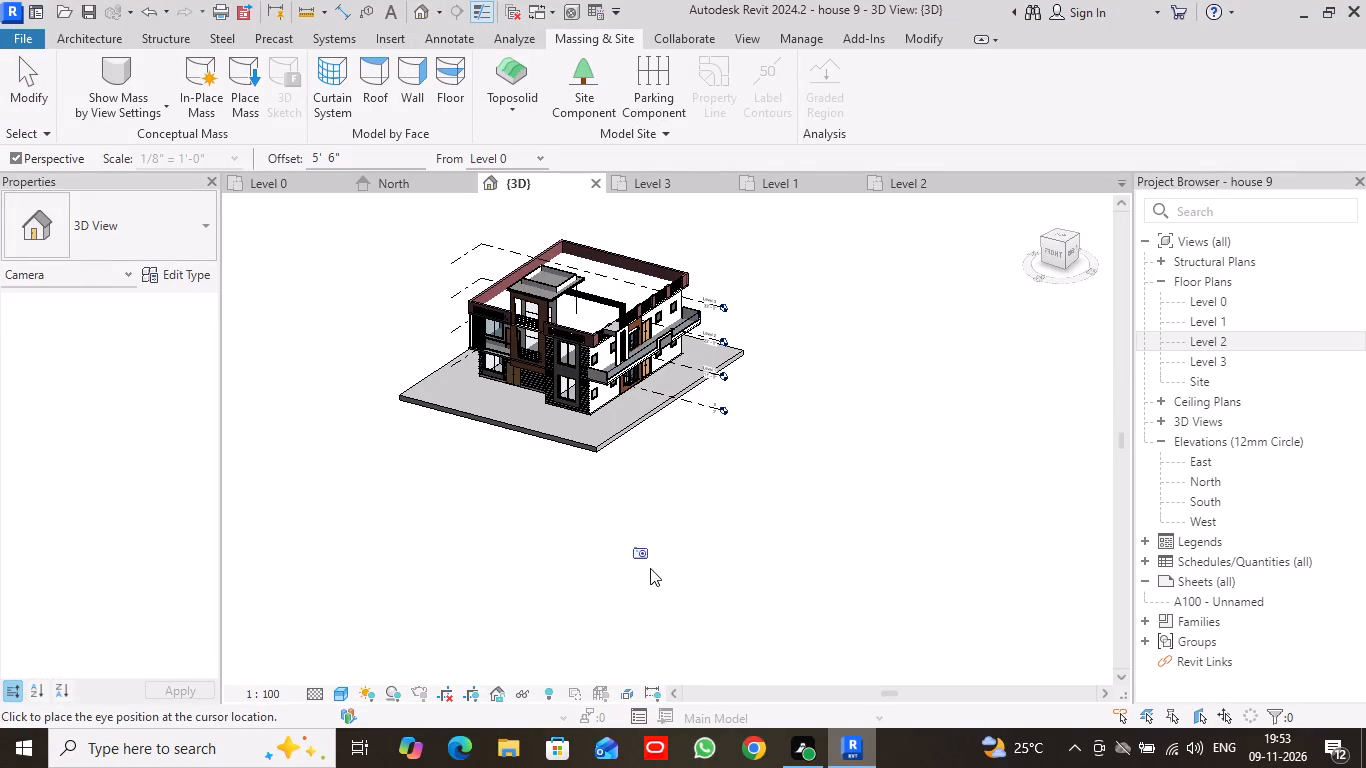
click(685, 637)
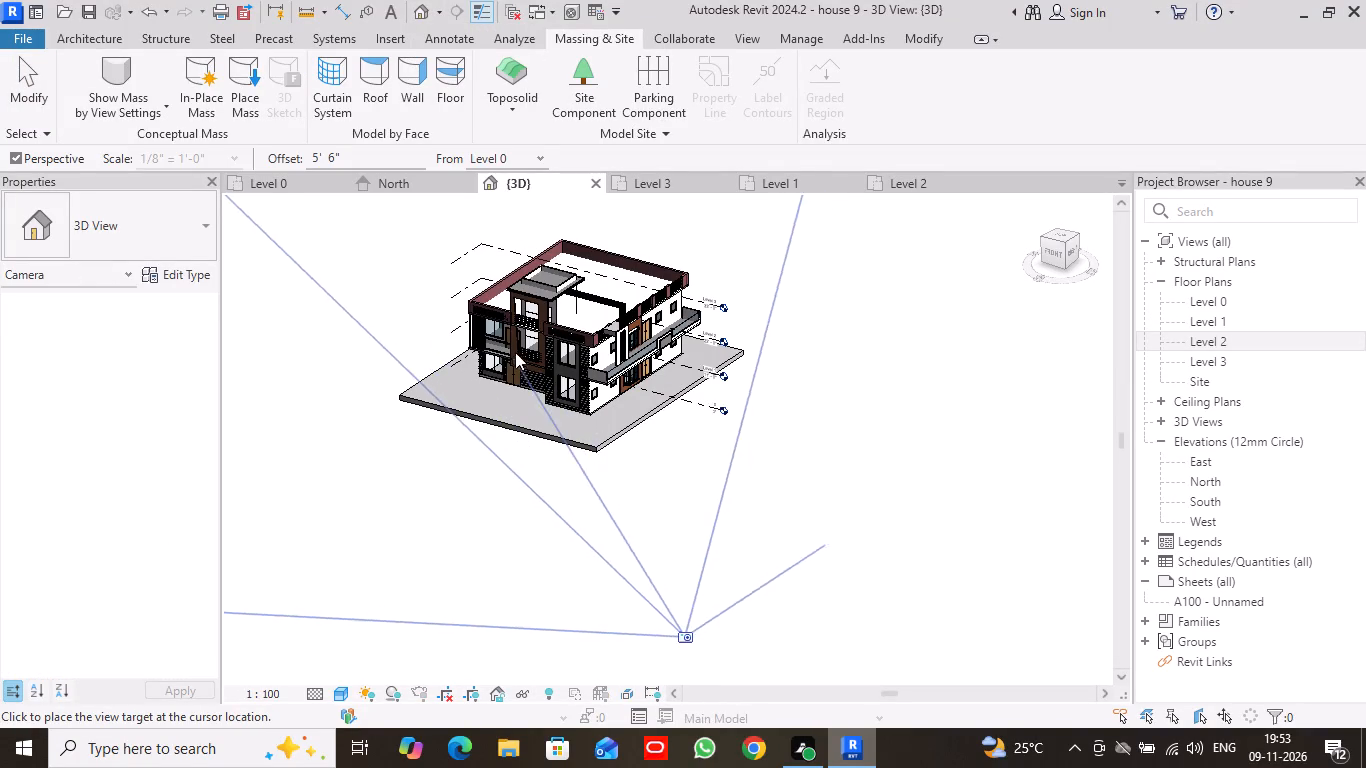
click(420, 210)
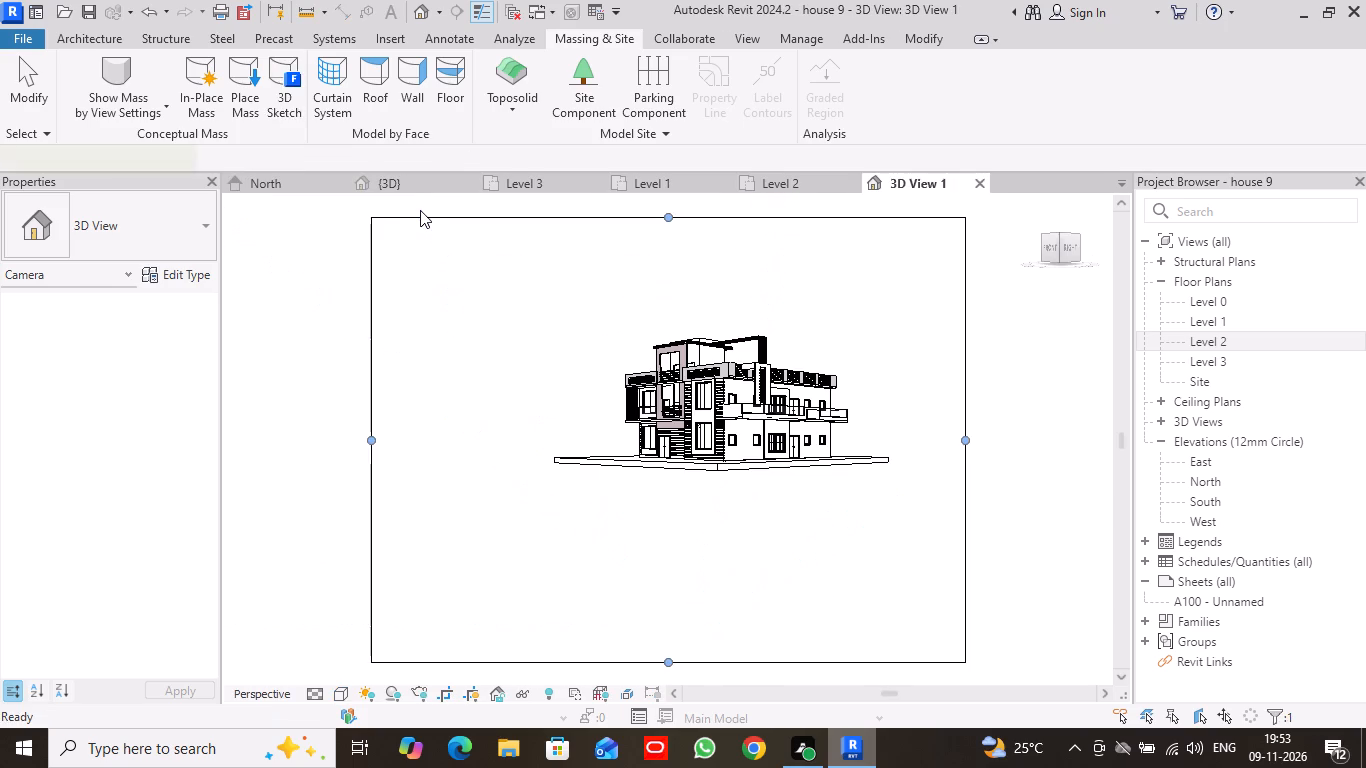
scroll(751, 493, up, 3)
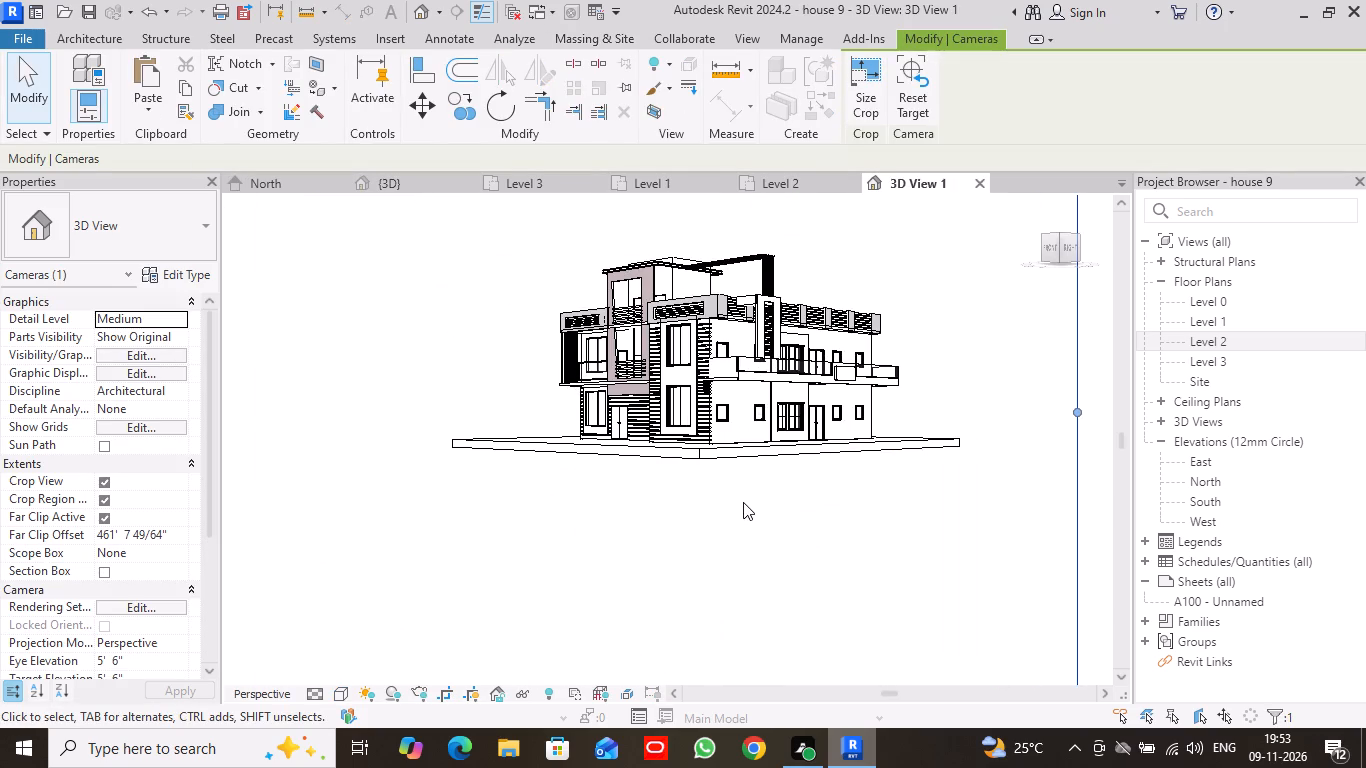
click(977, 184)
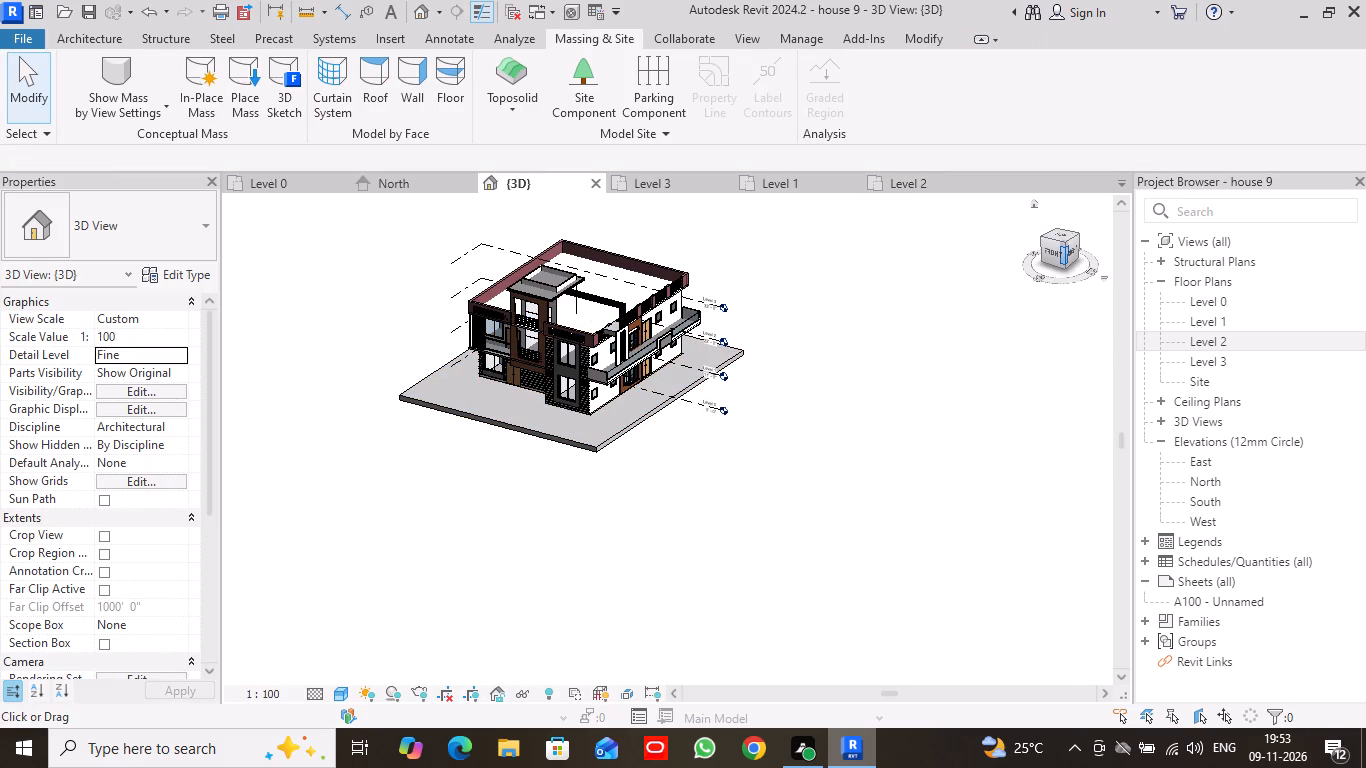
Create a second perspective camera view from a lower angle, aimed at the upper part of the house's front facade, and close it.
drag(1065, 268, 1064, 249)
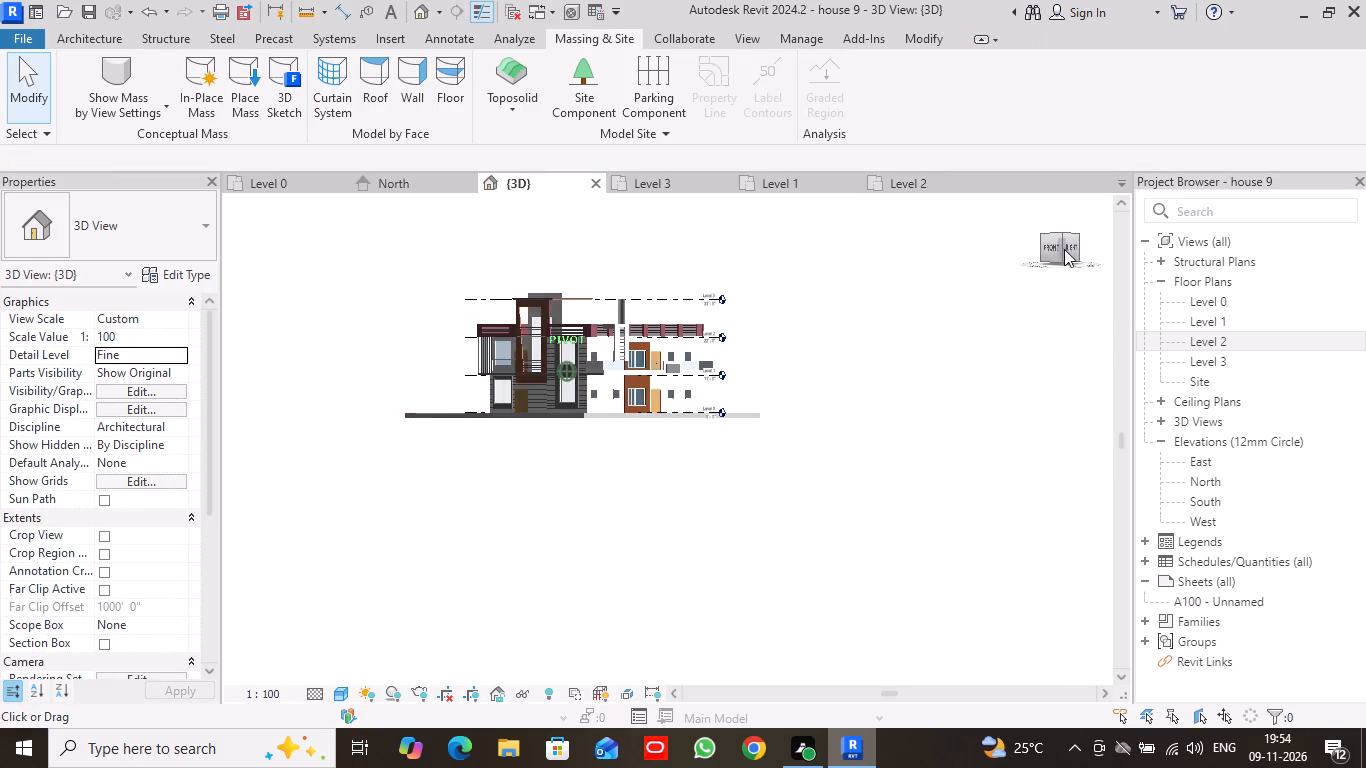
drag(1064, 249, 1076, 269)
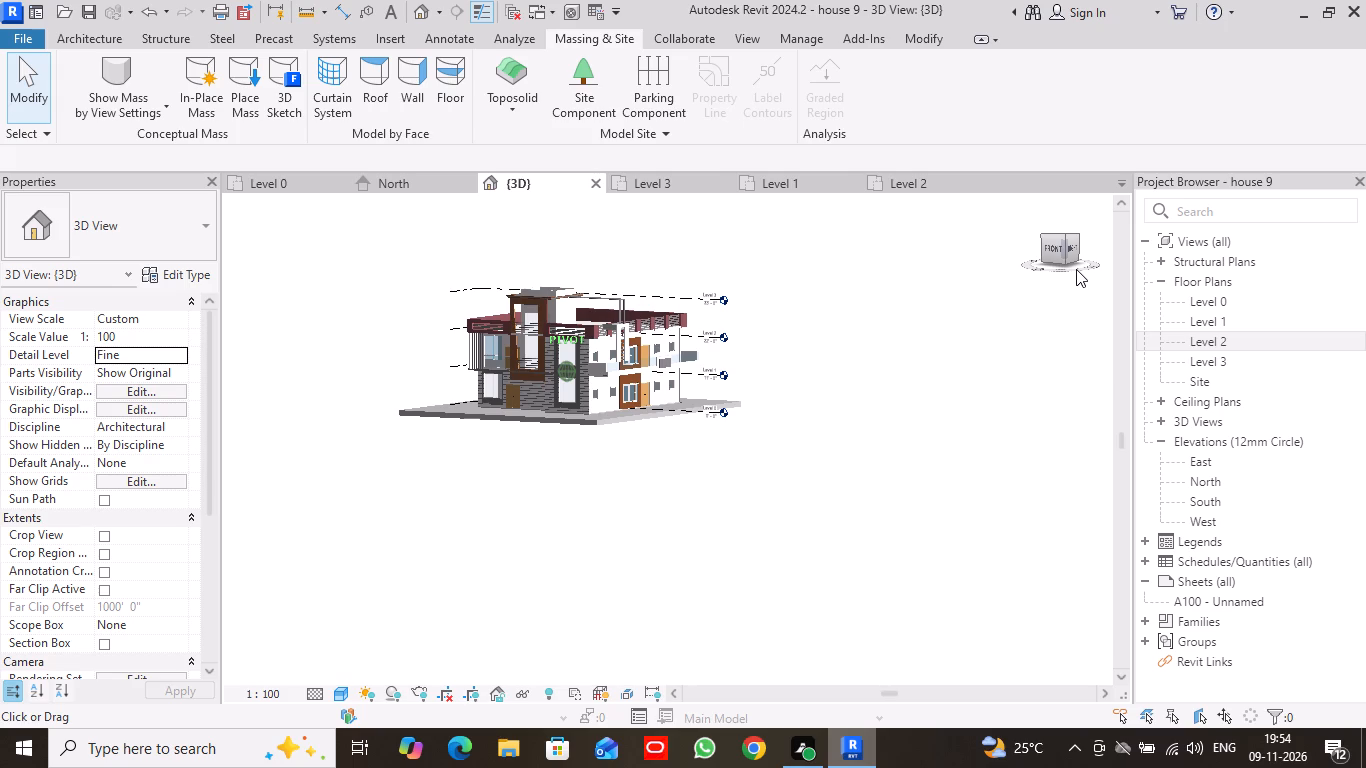
drag(1076, 269, 1078, 274)
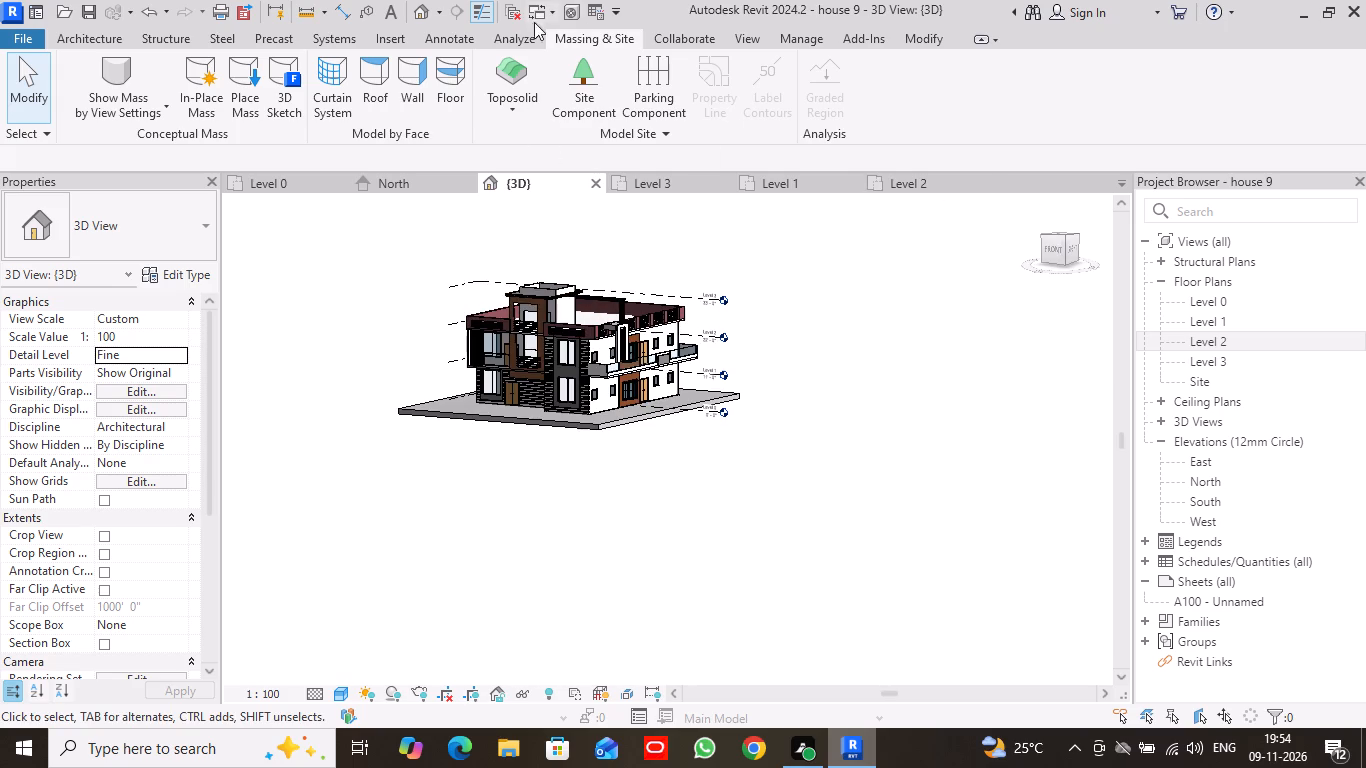
click(438, 11)
click(458, 53)
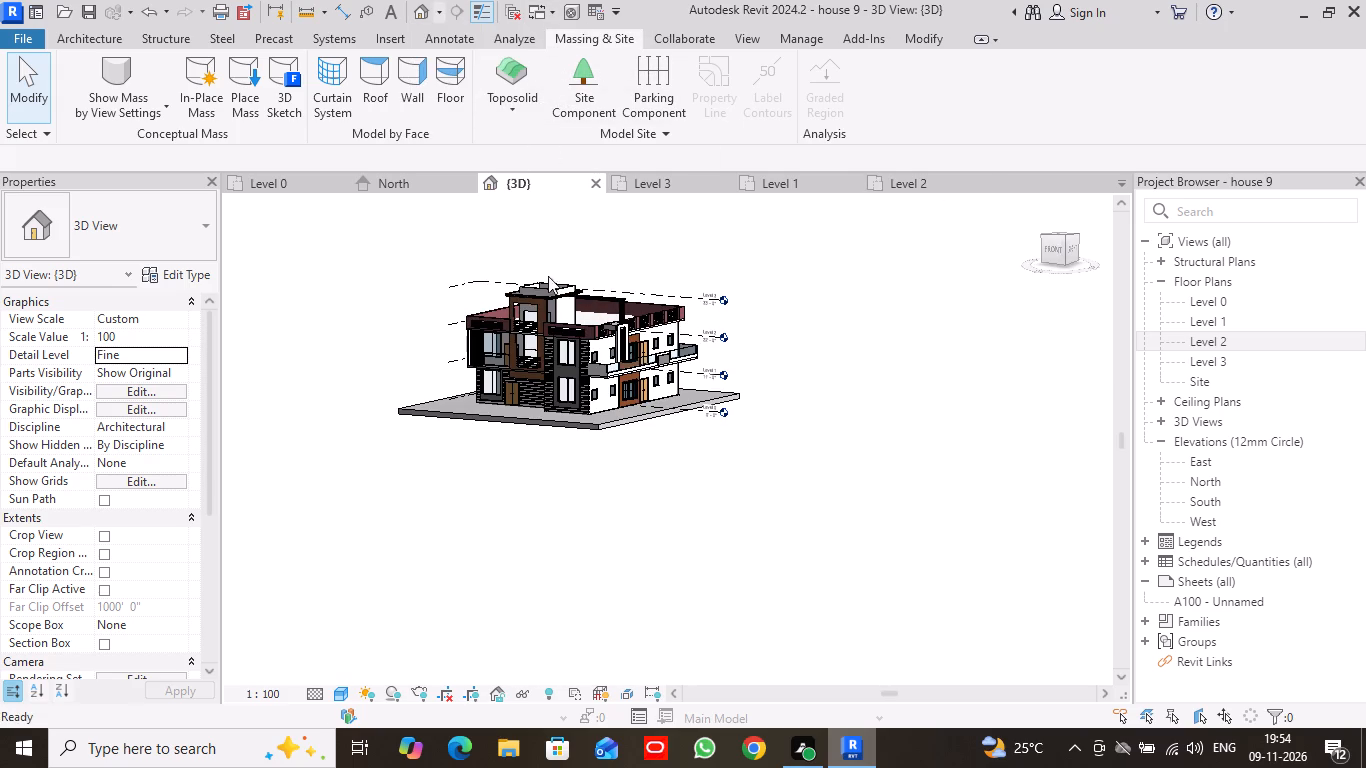
click(687, 615)
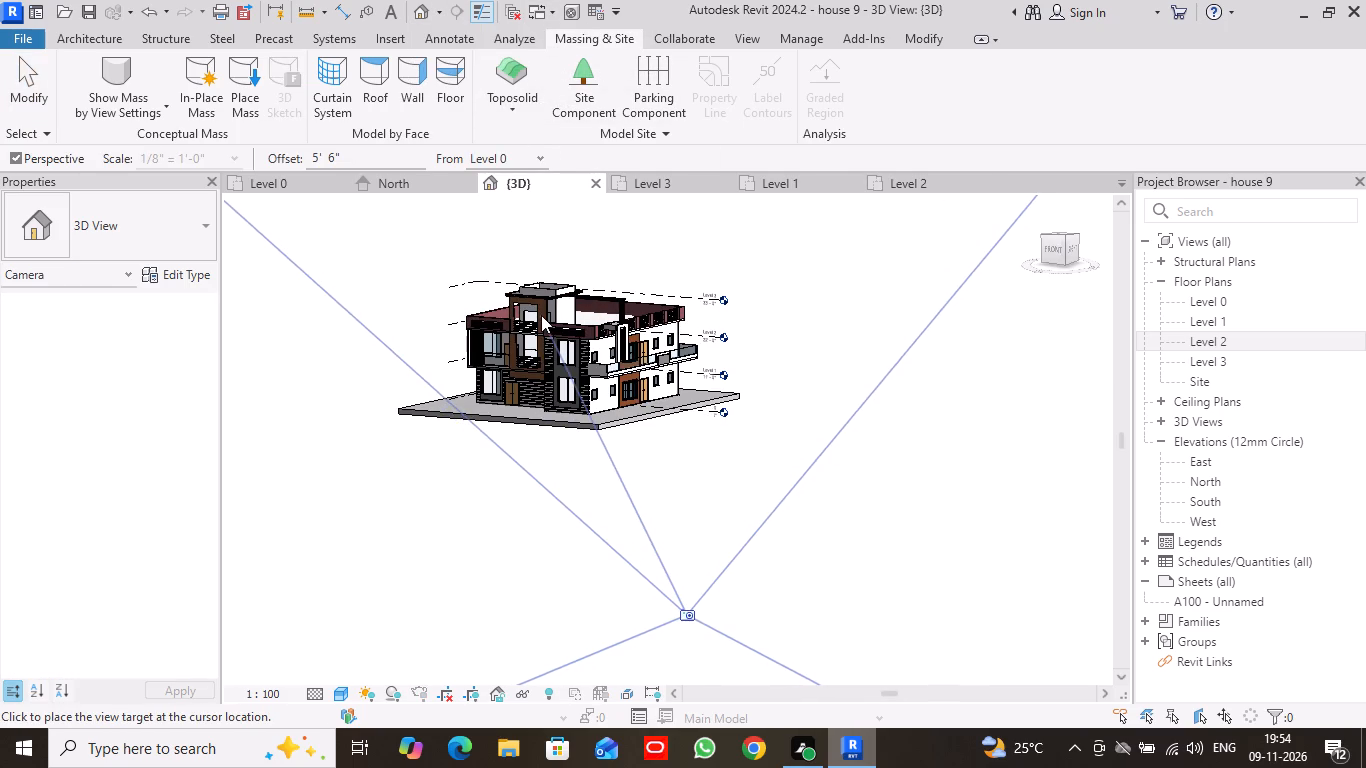
click(495, 304)
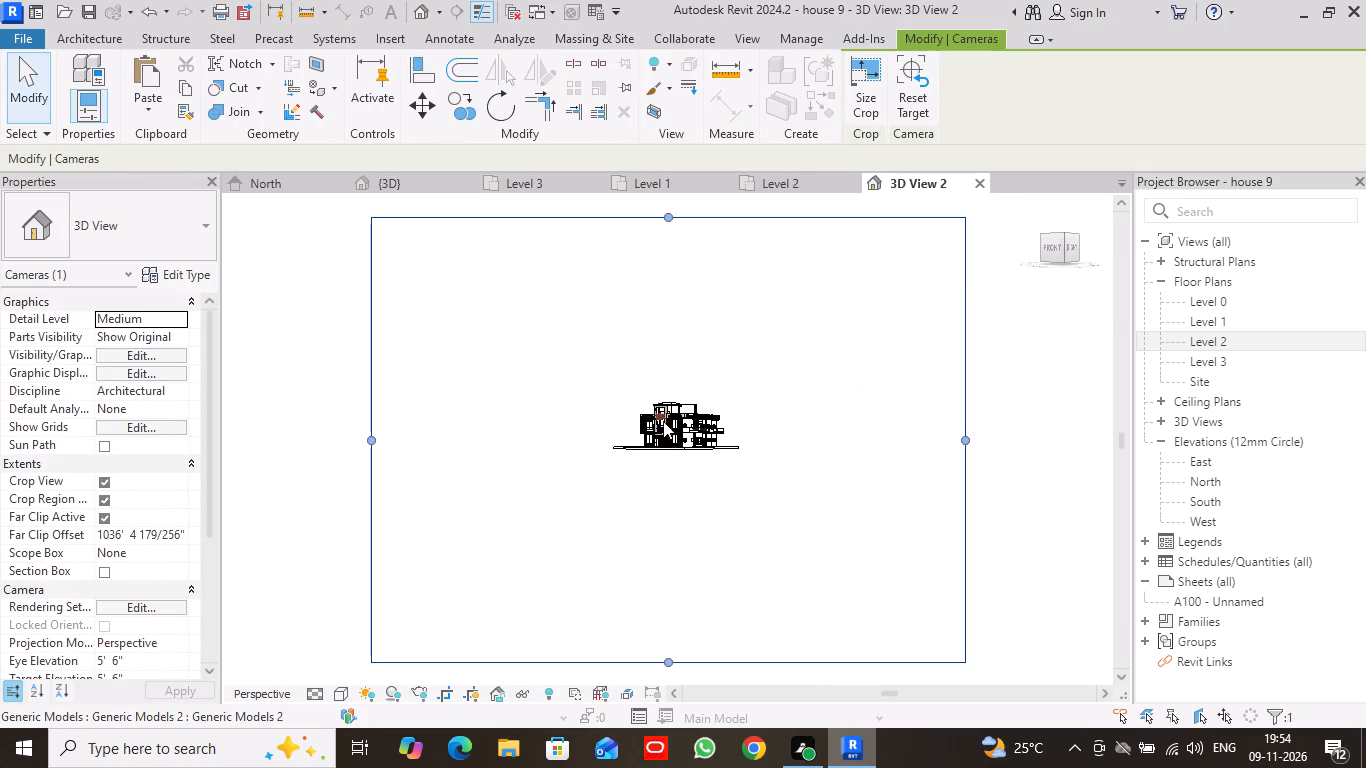
scroll(663, 421, up, 7)
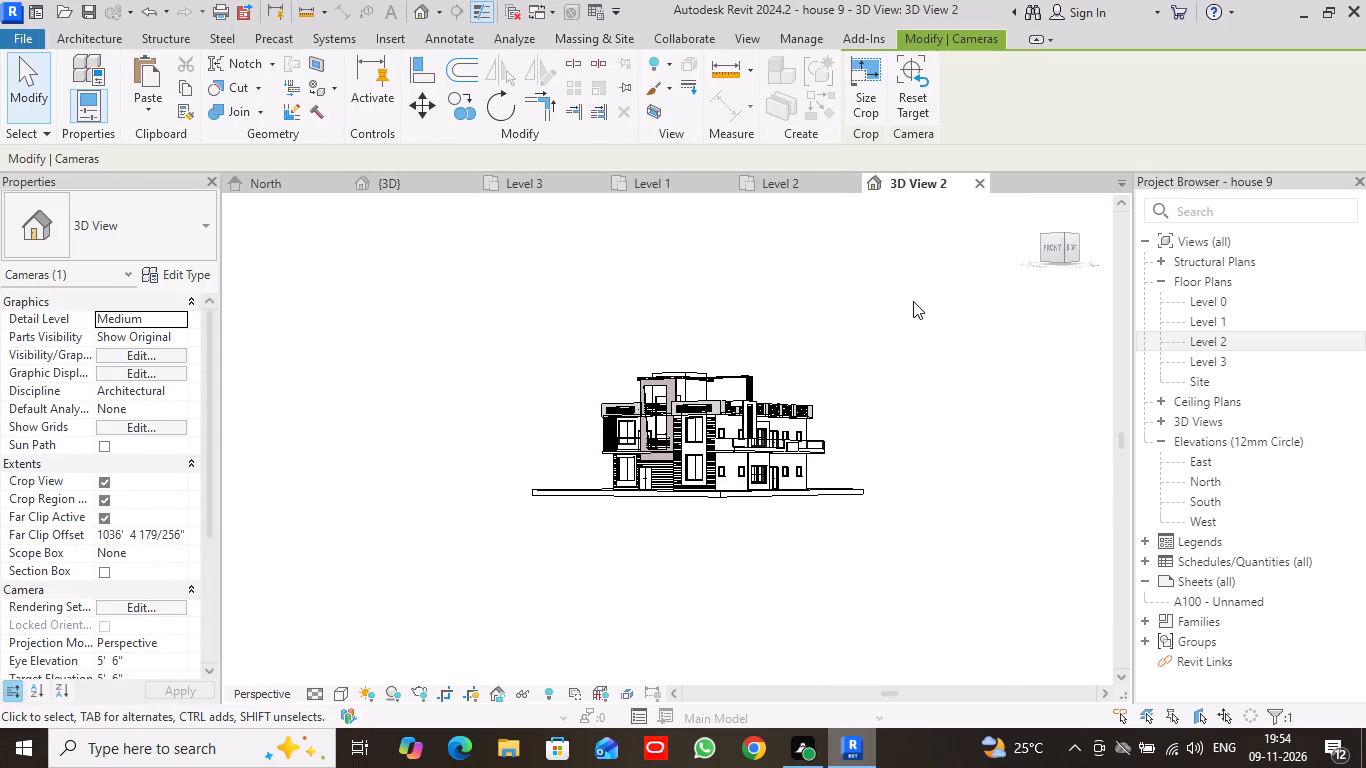
click(973, 177)
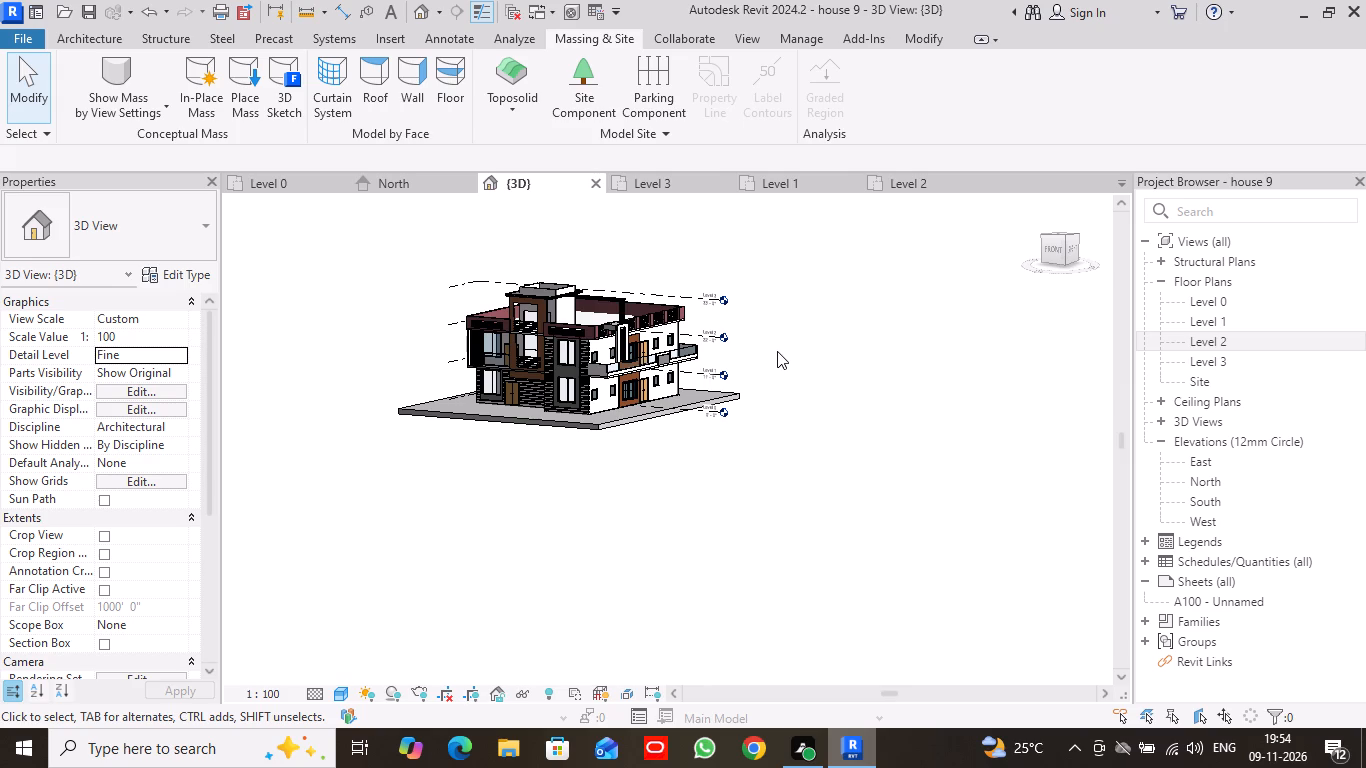
Create a third perspective camera view from in front of the slab, aimed just above the stair tower roof, and close it.
scroll(617, 502, down, 3)
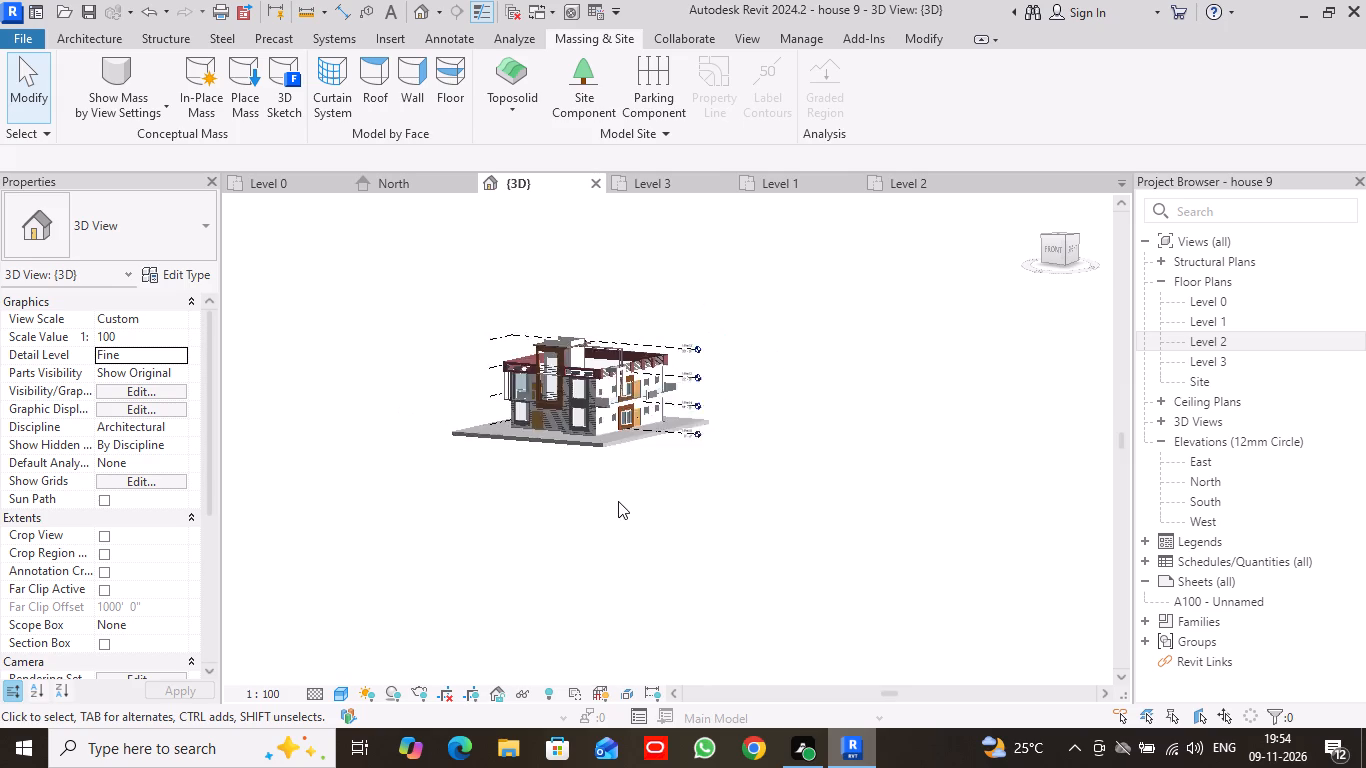
scroll(666, 491, up, 7)
middle_drag(613, 480, 799, 595)
scroll(799, 595, up, 2)
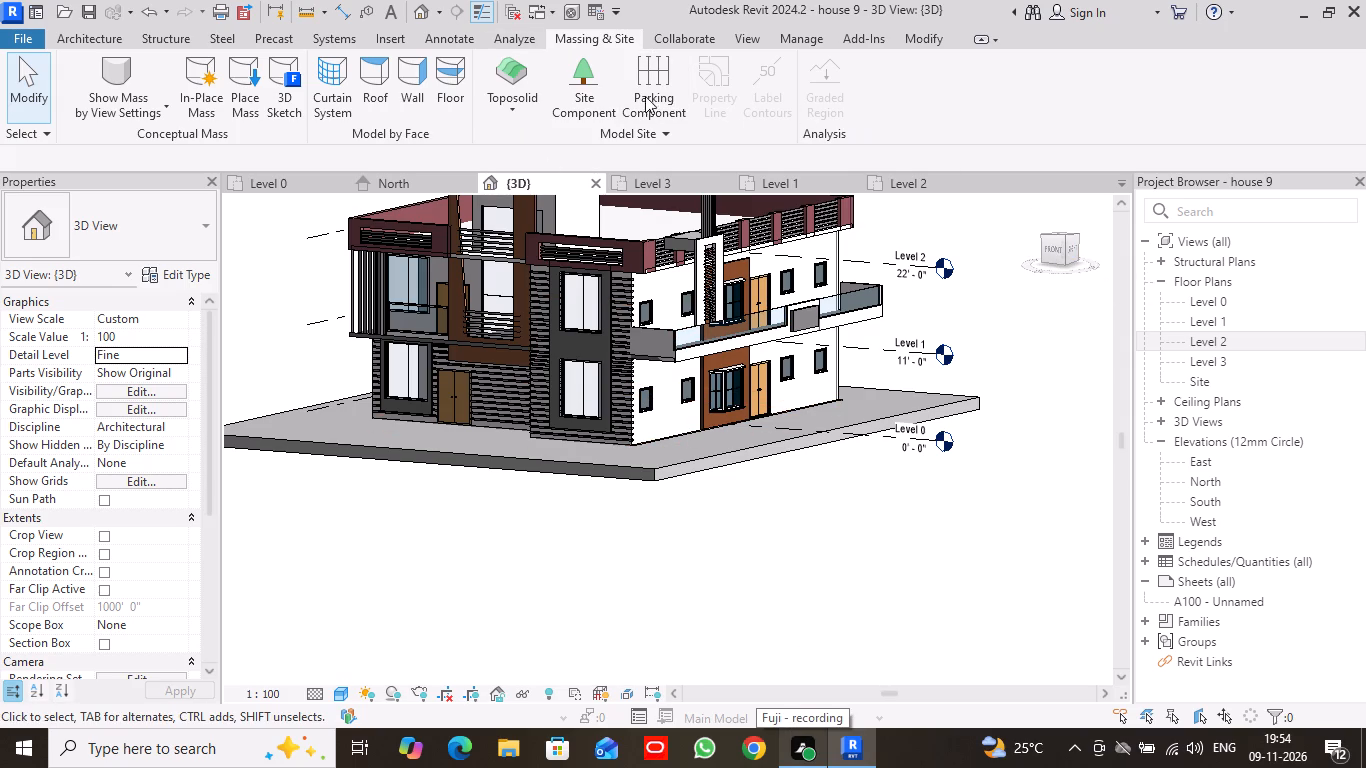
click(439, 12)
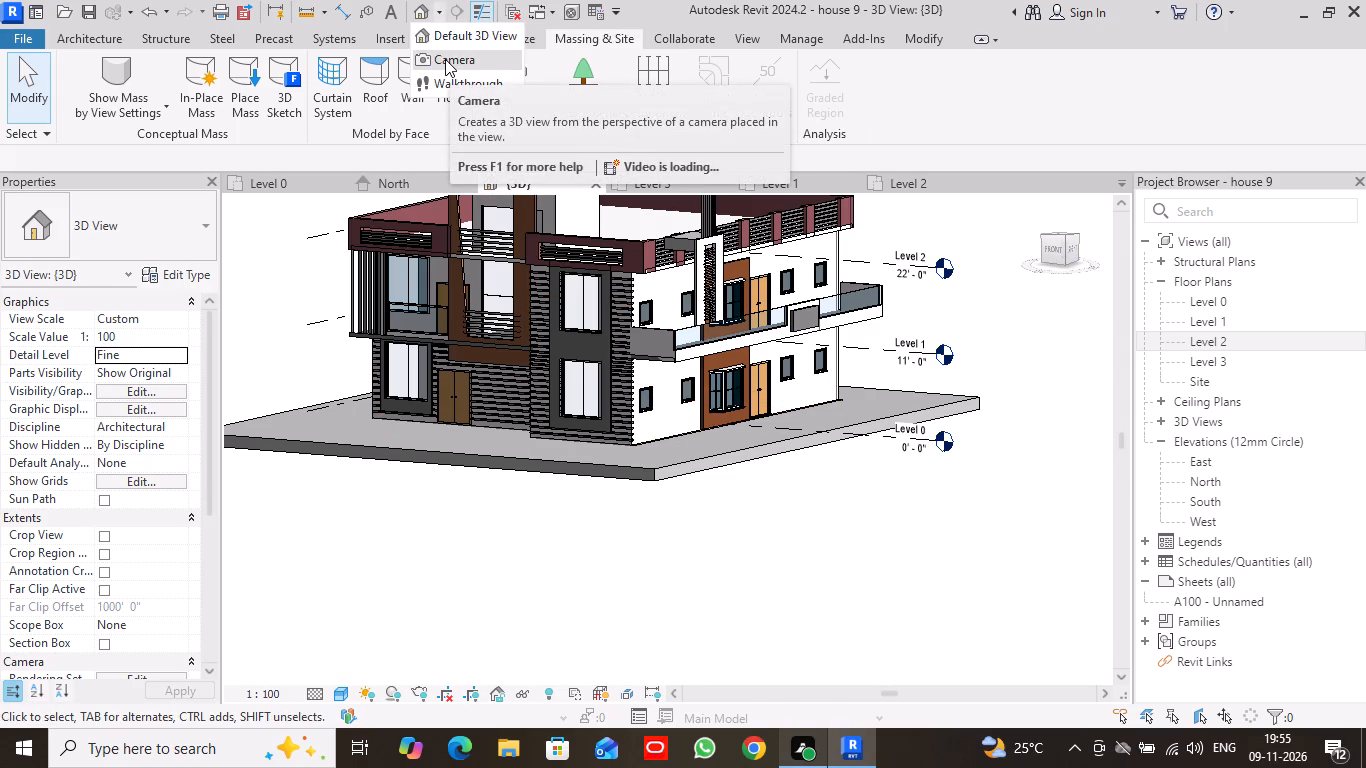
click(445, 59)
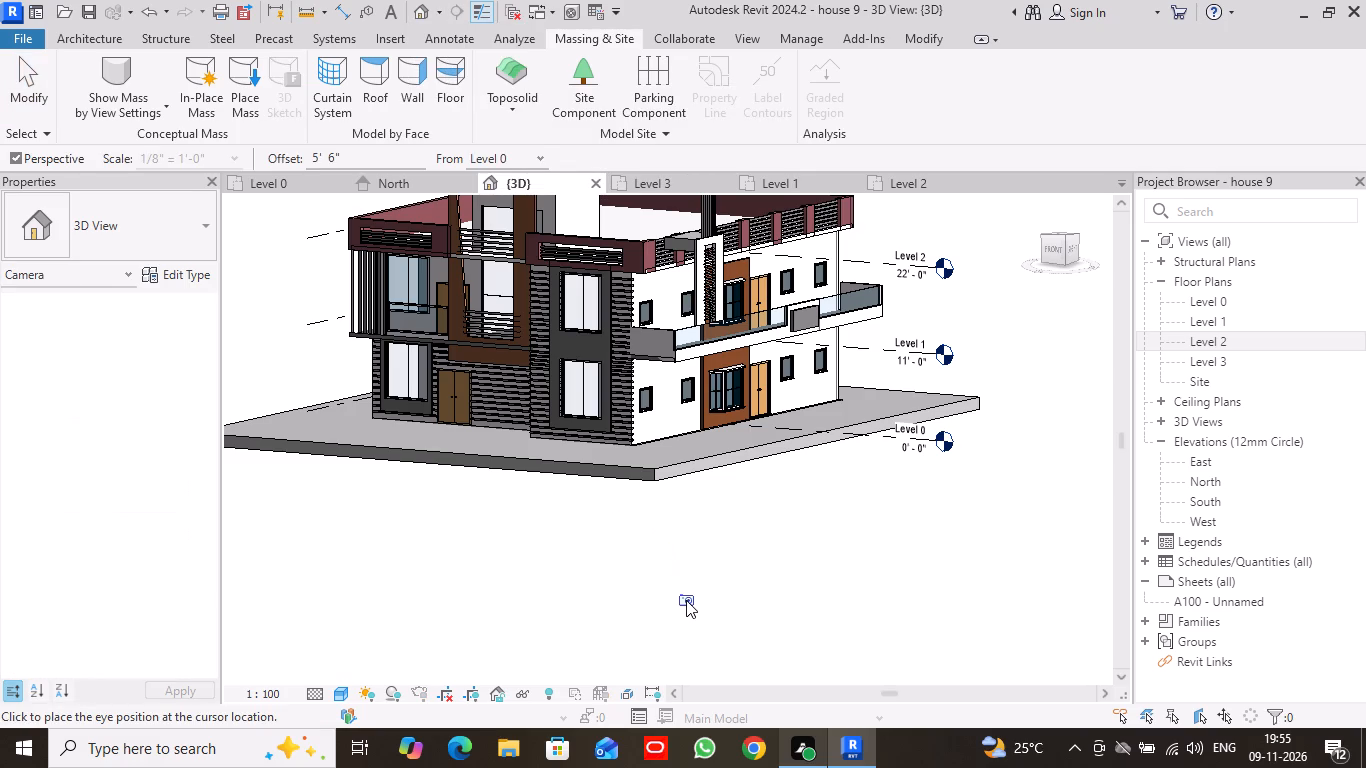
scroll(686, 600, down, 4)
middle_drag(693, 584, 657, 503)
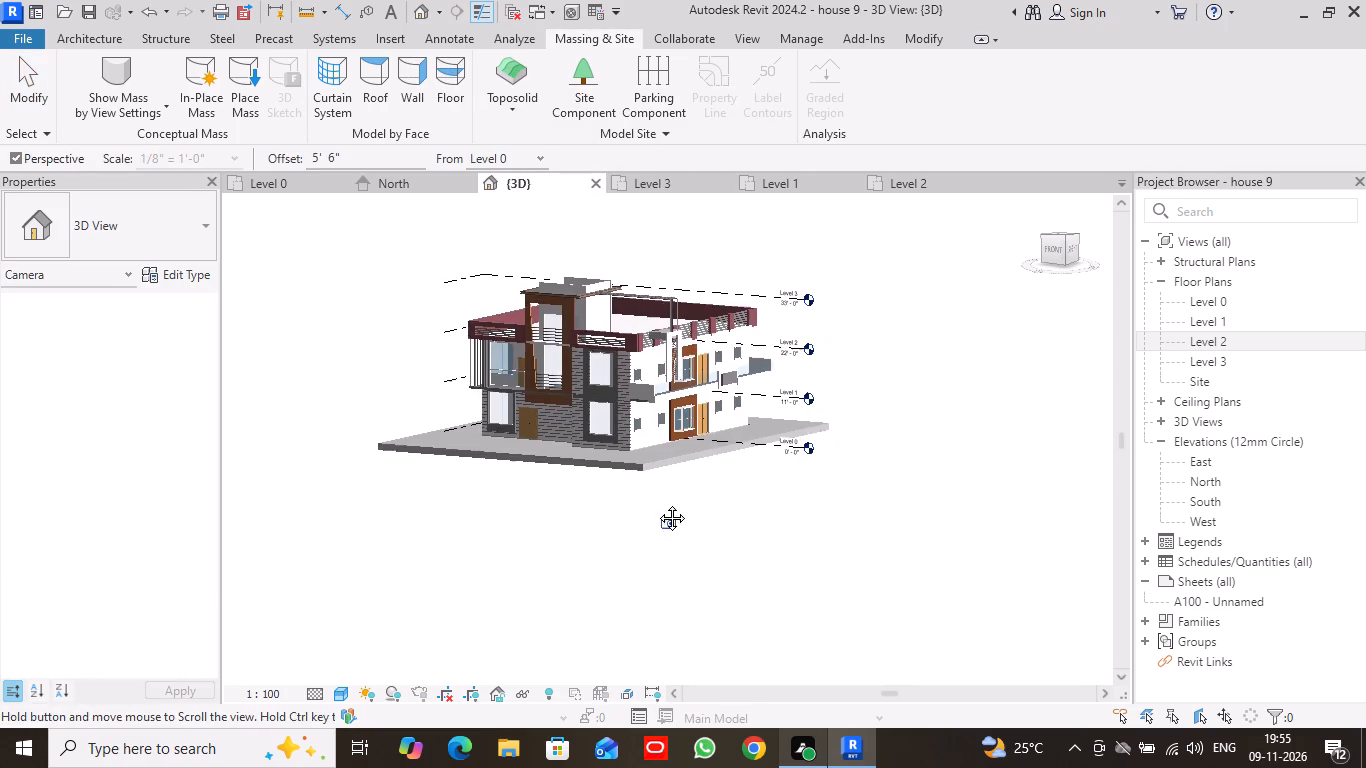
middle_drag(657, 503, 652, 493)
click(668, 611)
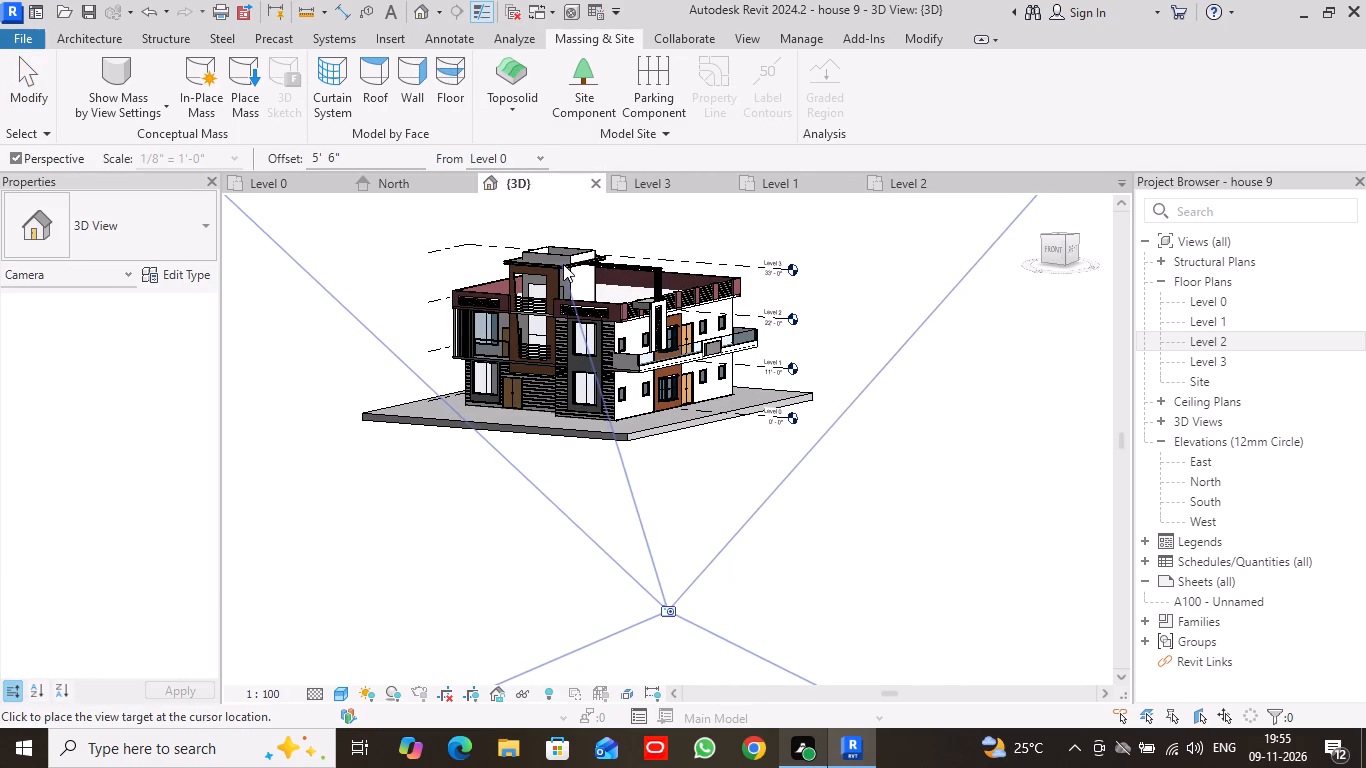
click(550, 212)
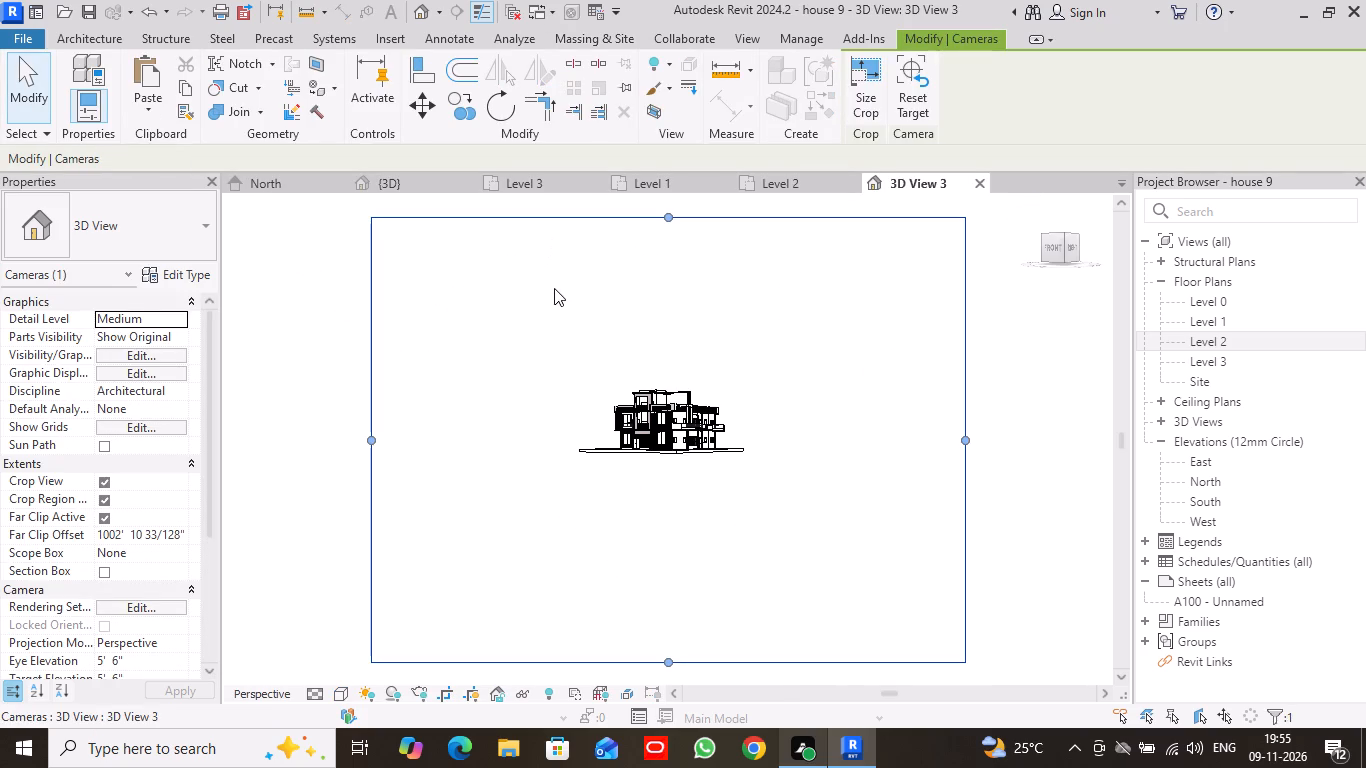
click(981, 177)
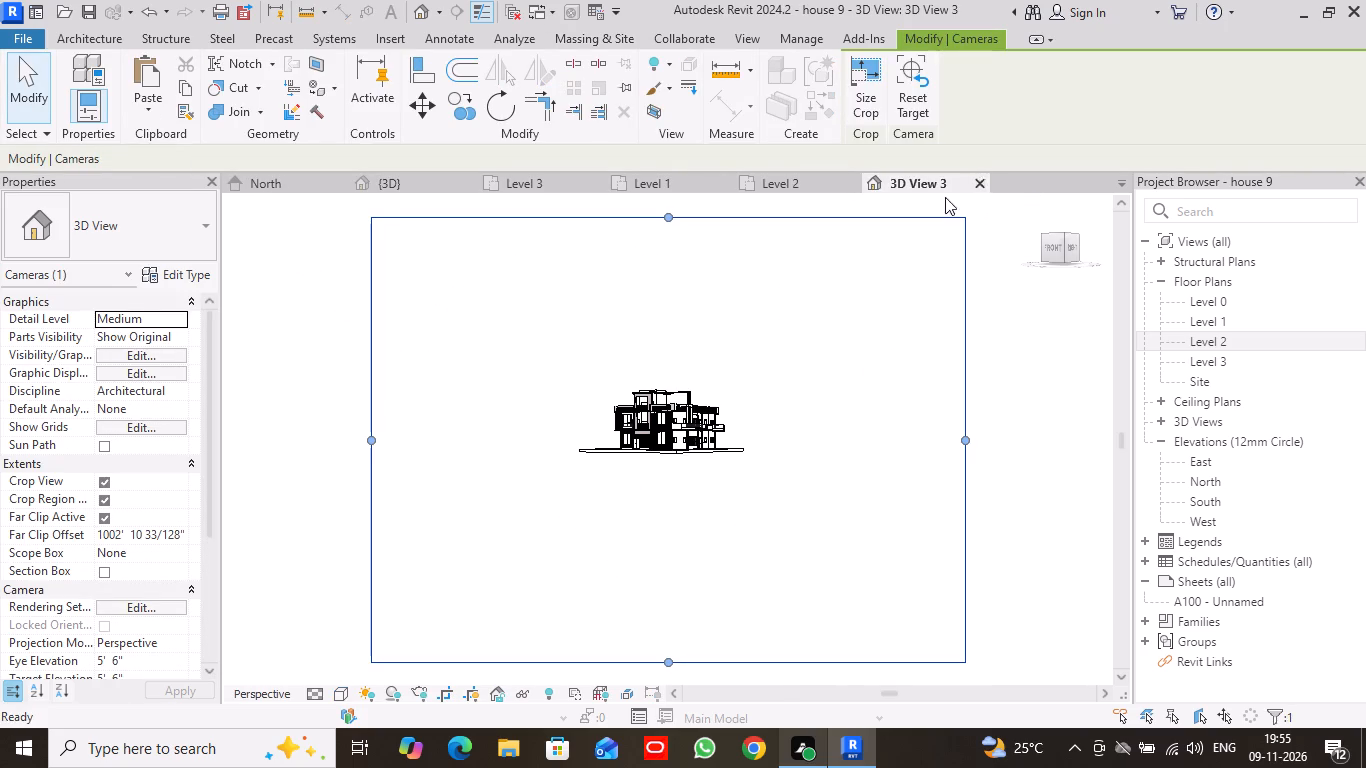
Examine the house in the 3D view from directly above and from ground level at the front.
middle_drag(709, 460, 757, 569)
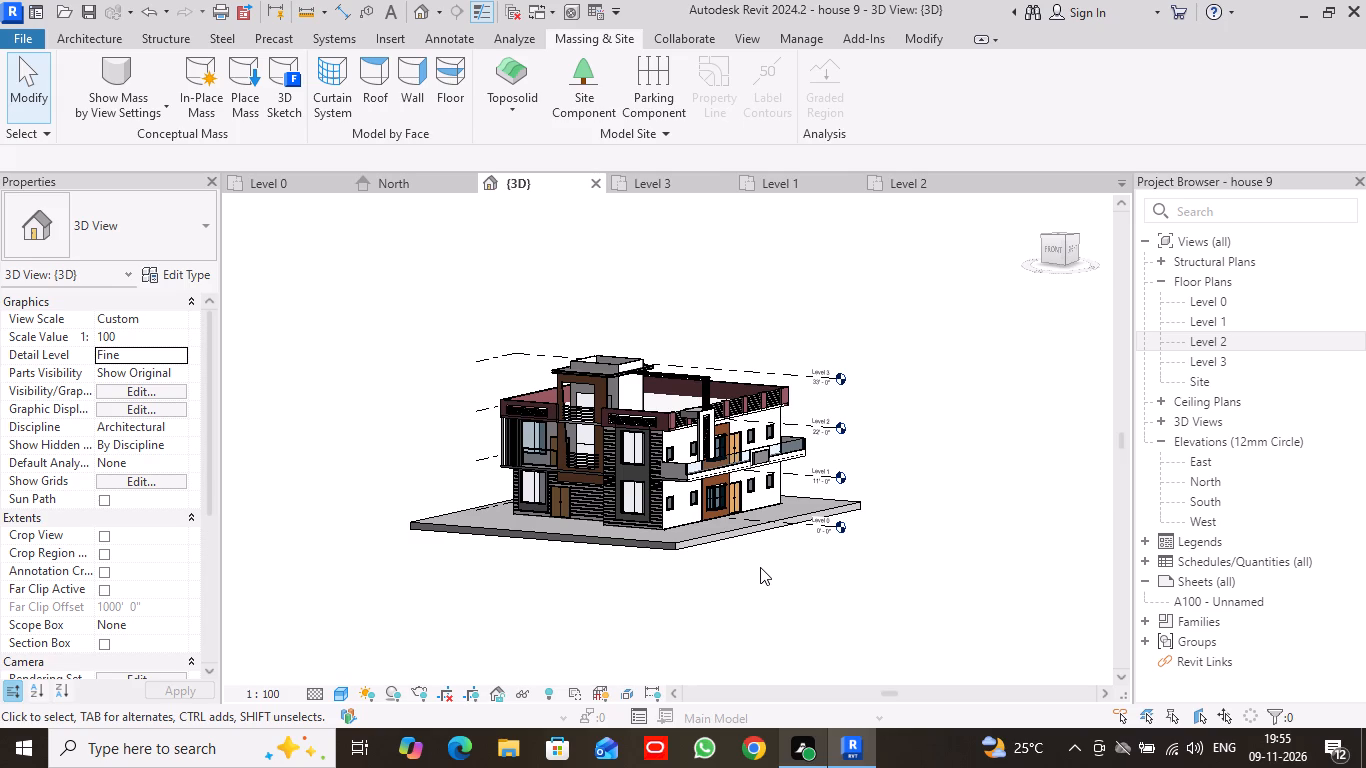
click(1066, 234)
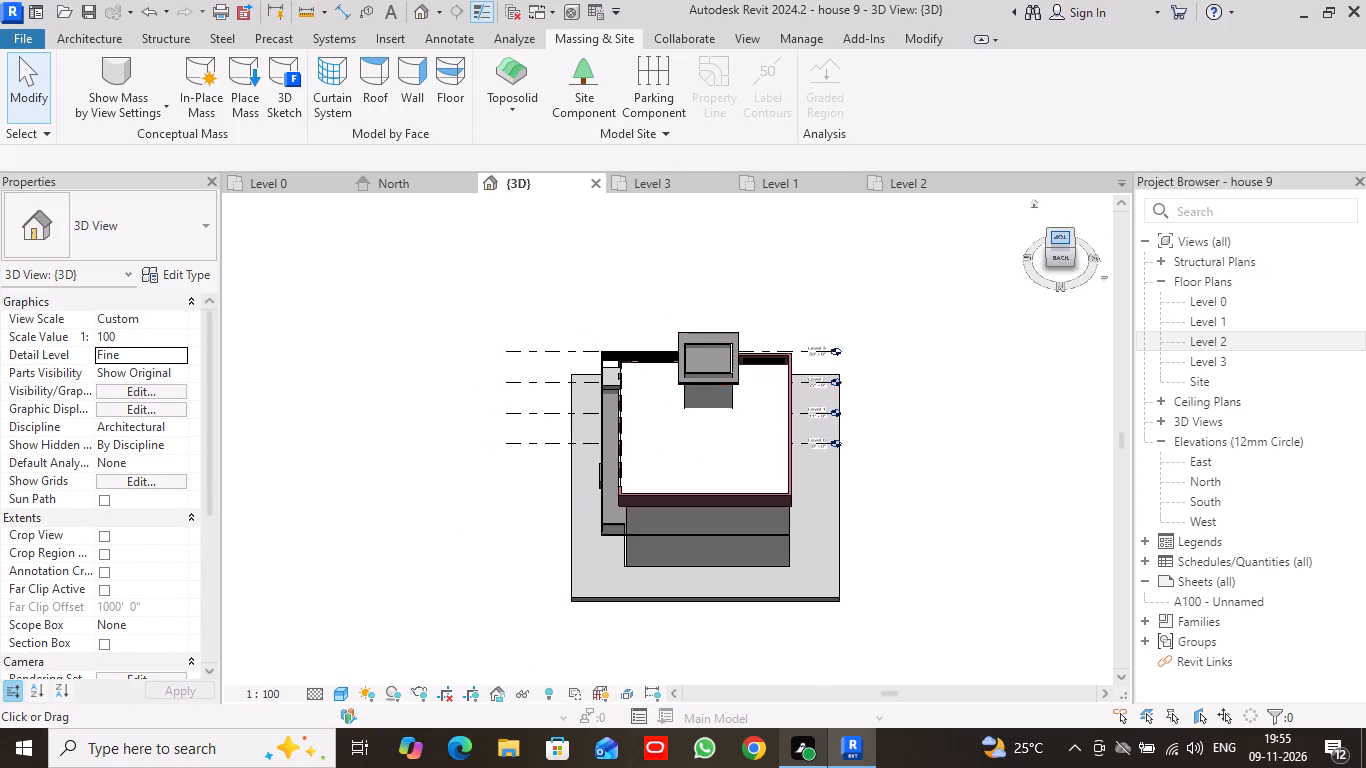
click(1064, 236)
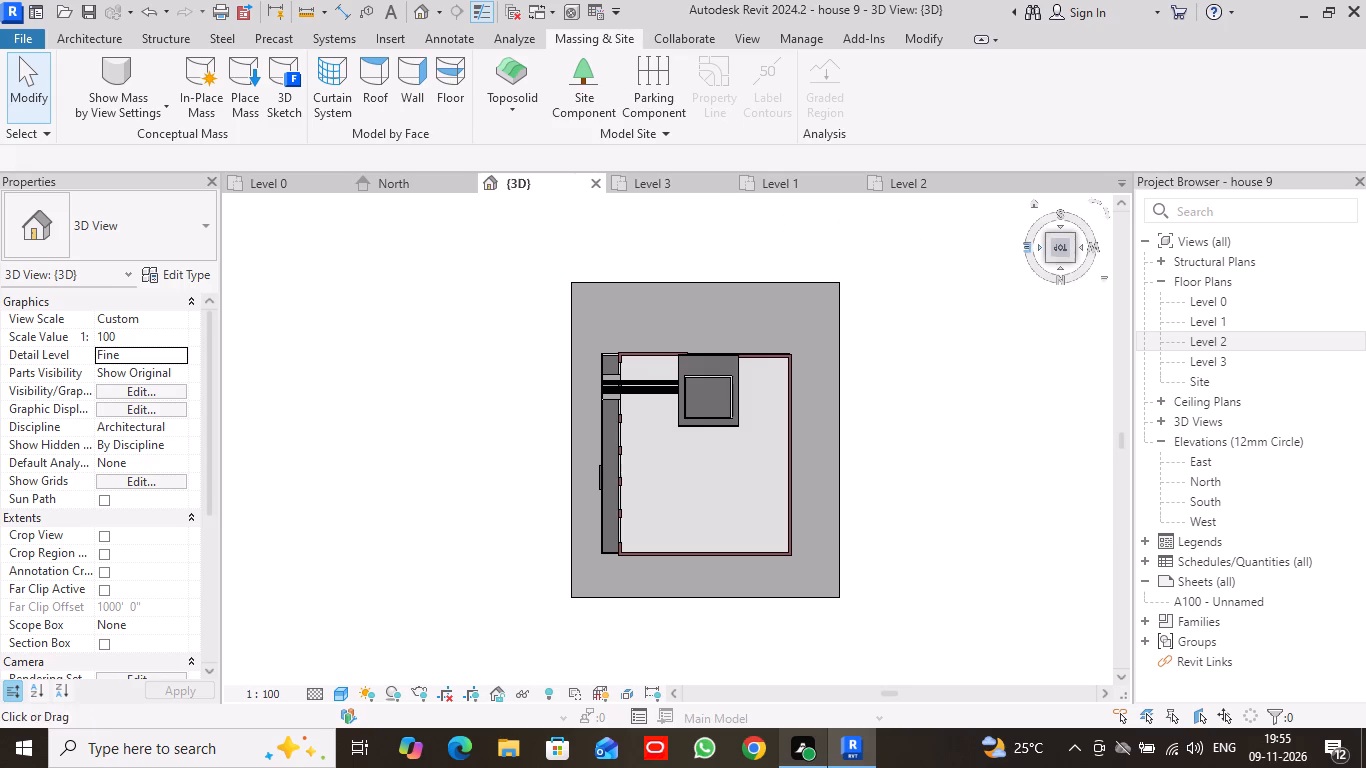
drag(1073, 260, 987, 214)
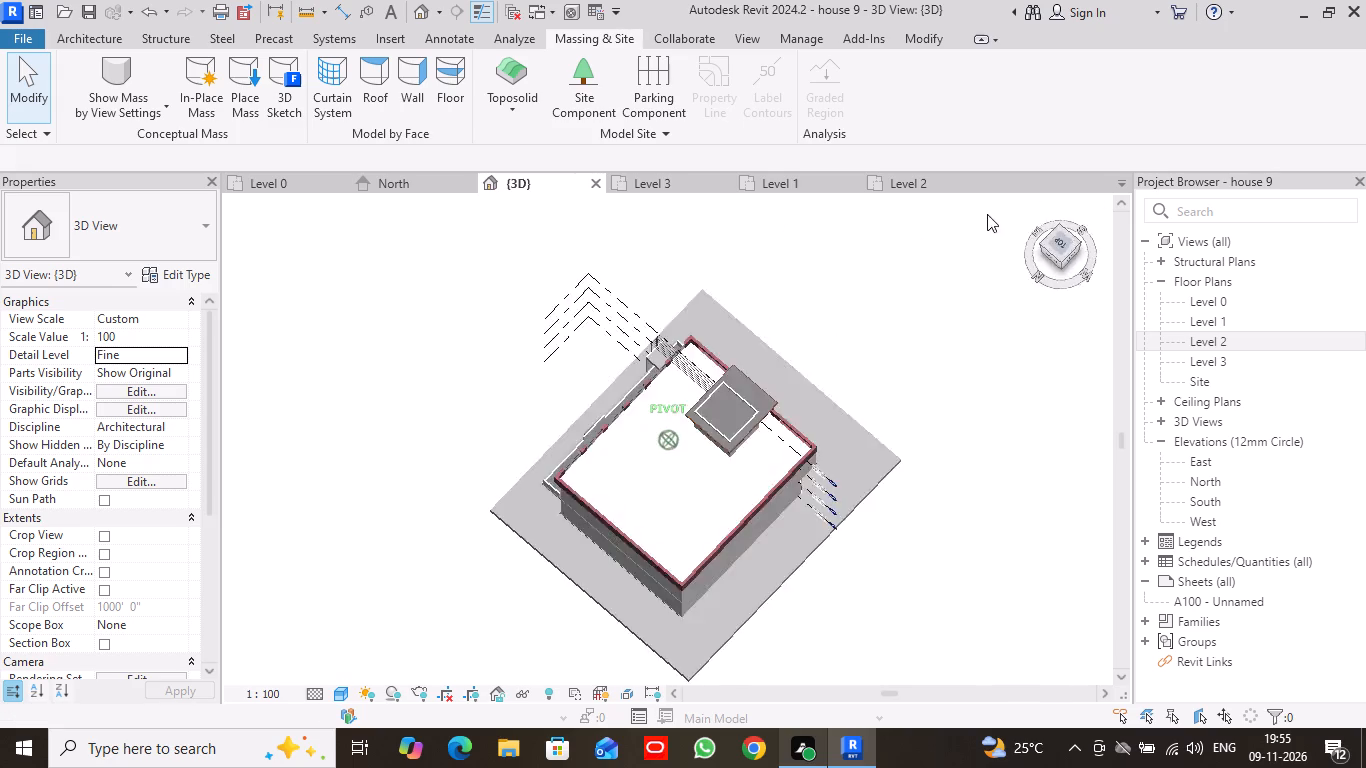
drag(987, 214, 584, 680)
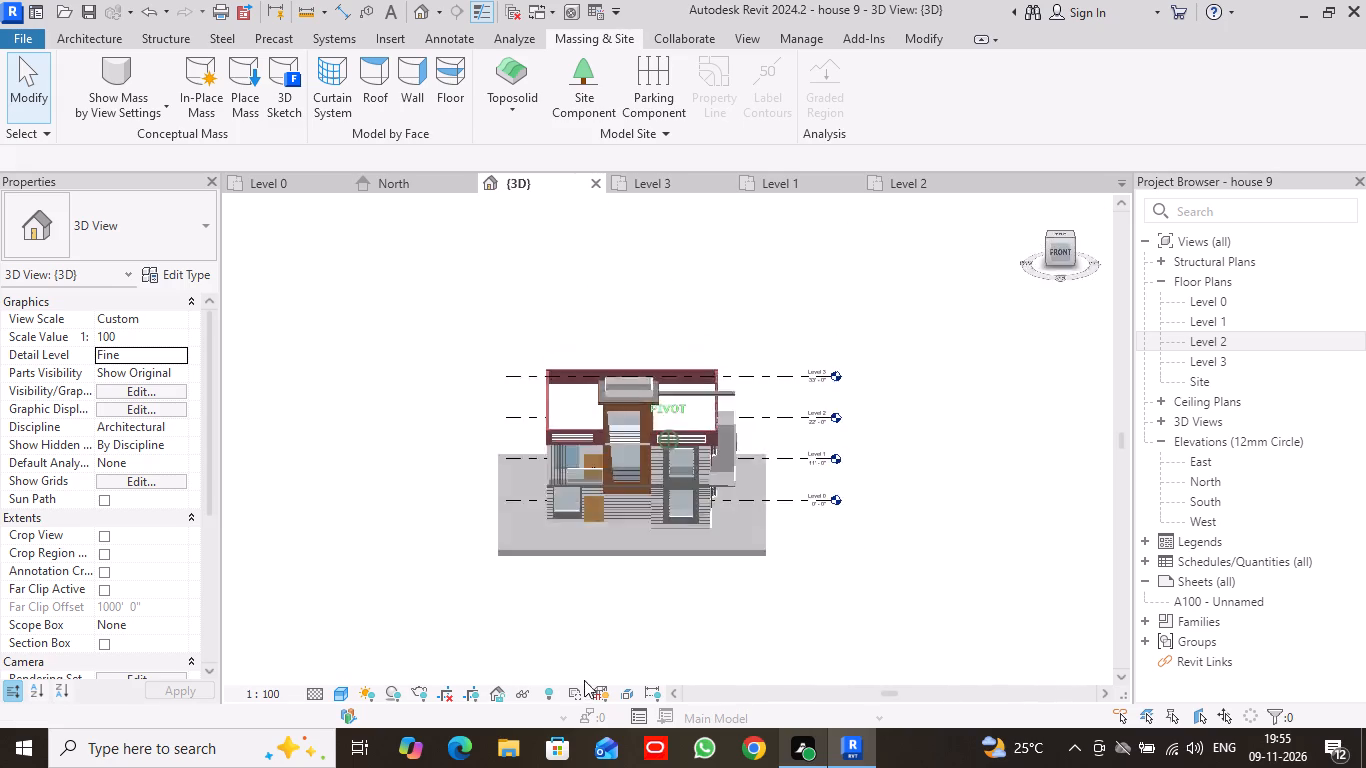
drag(584, 680, 553, 412)
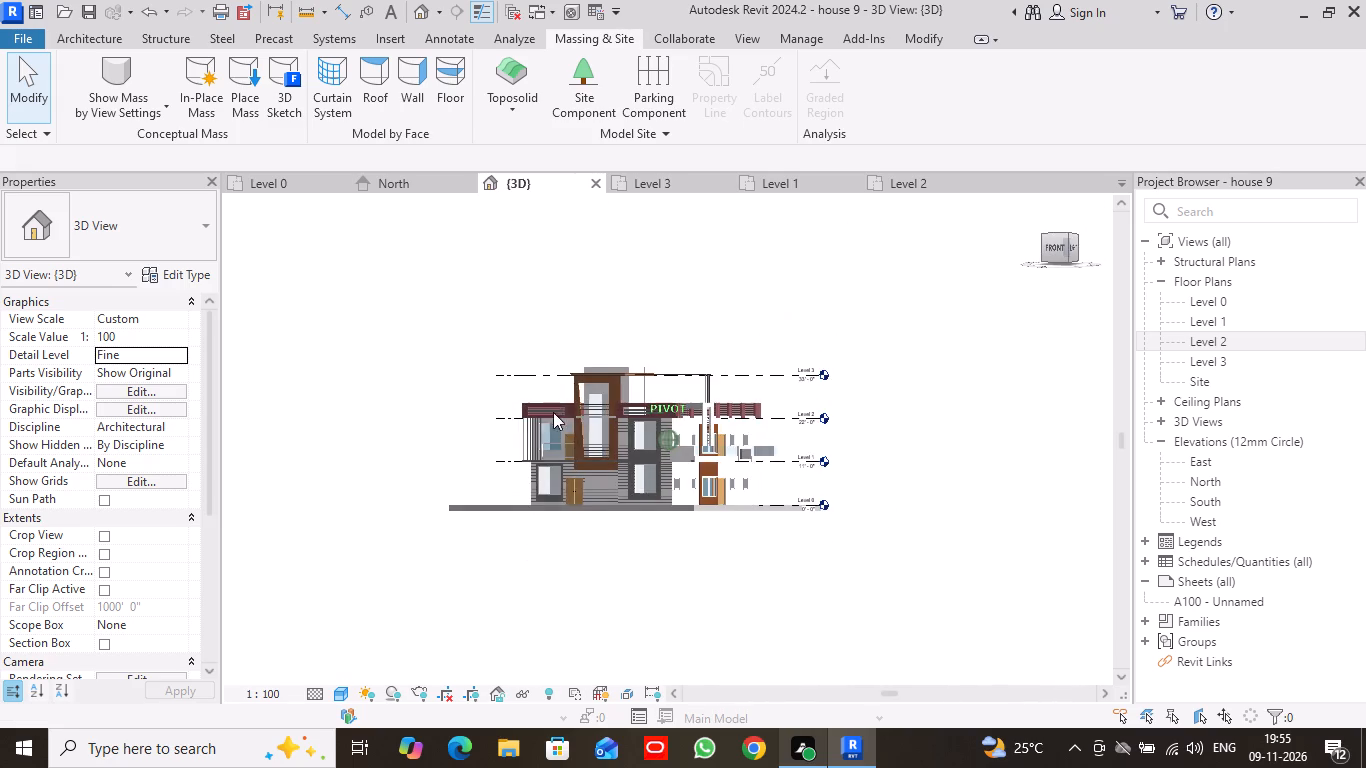
drag(553, 412, 549, 421)
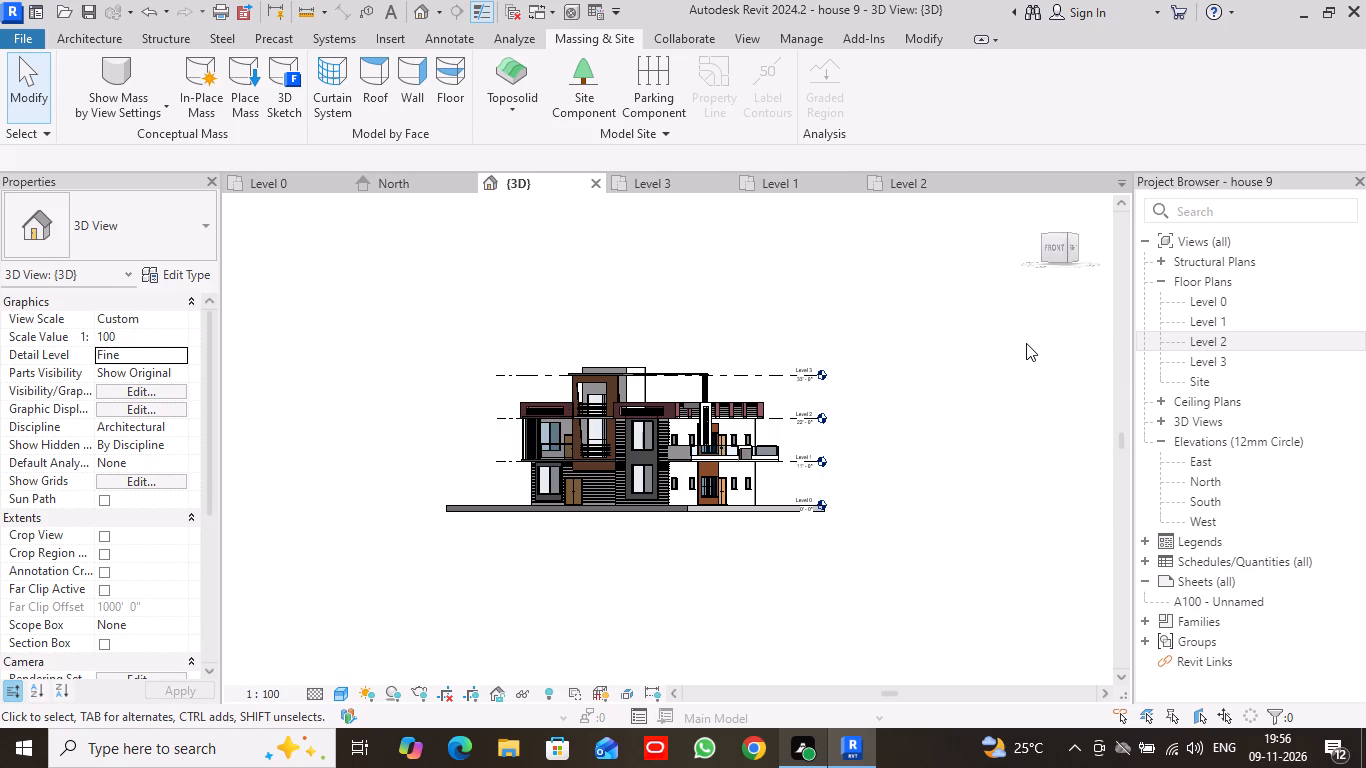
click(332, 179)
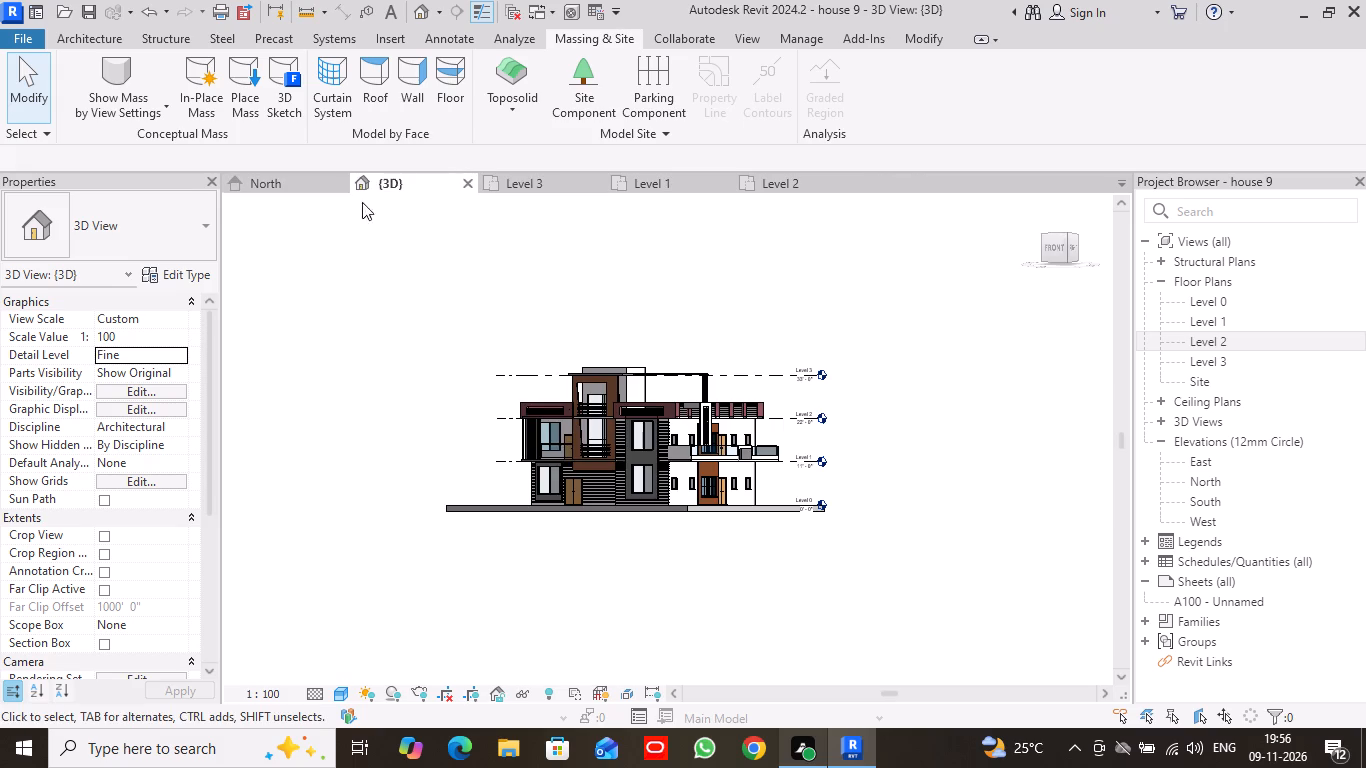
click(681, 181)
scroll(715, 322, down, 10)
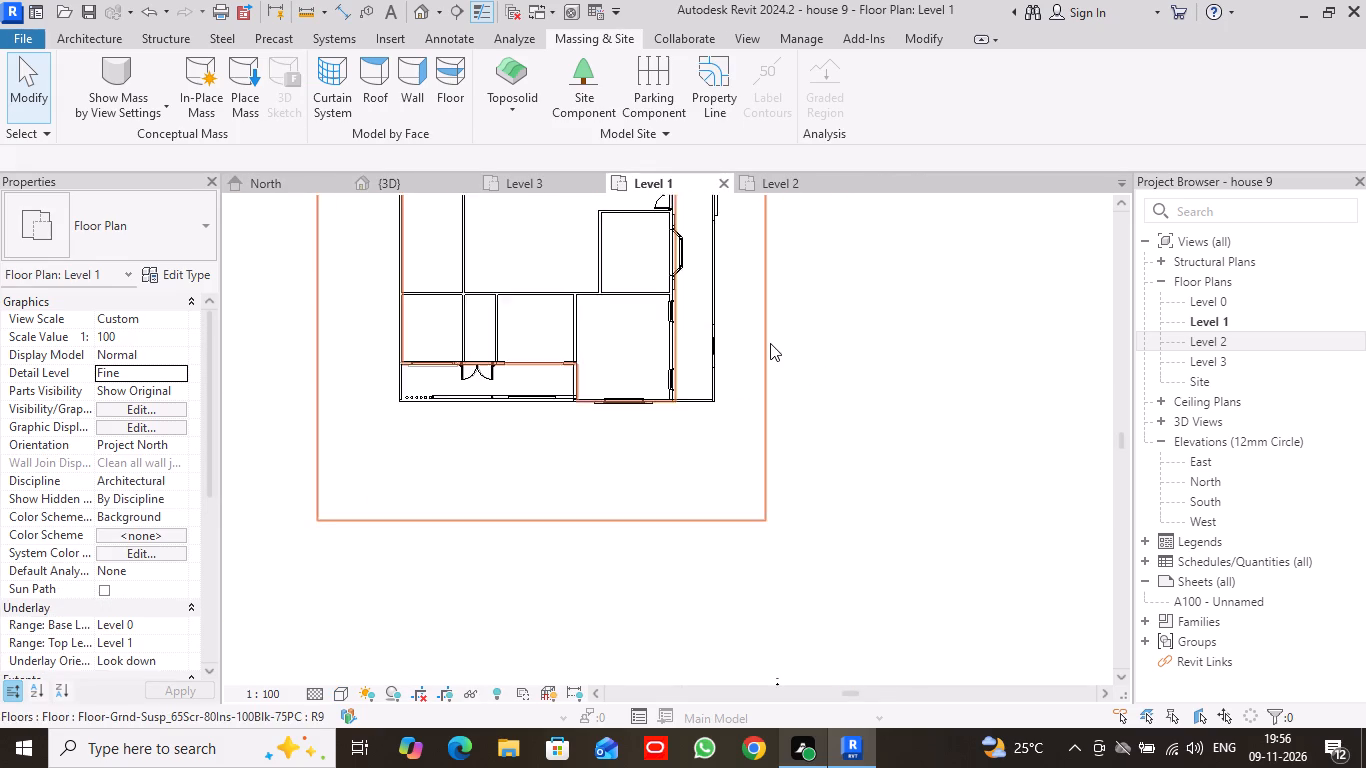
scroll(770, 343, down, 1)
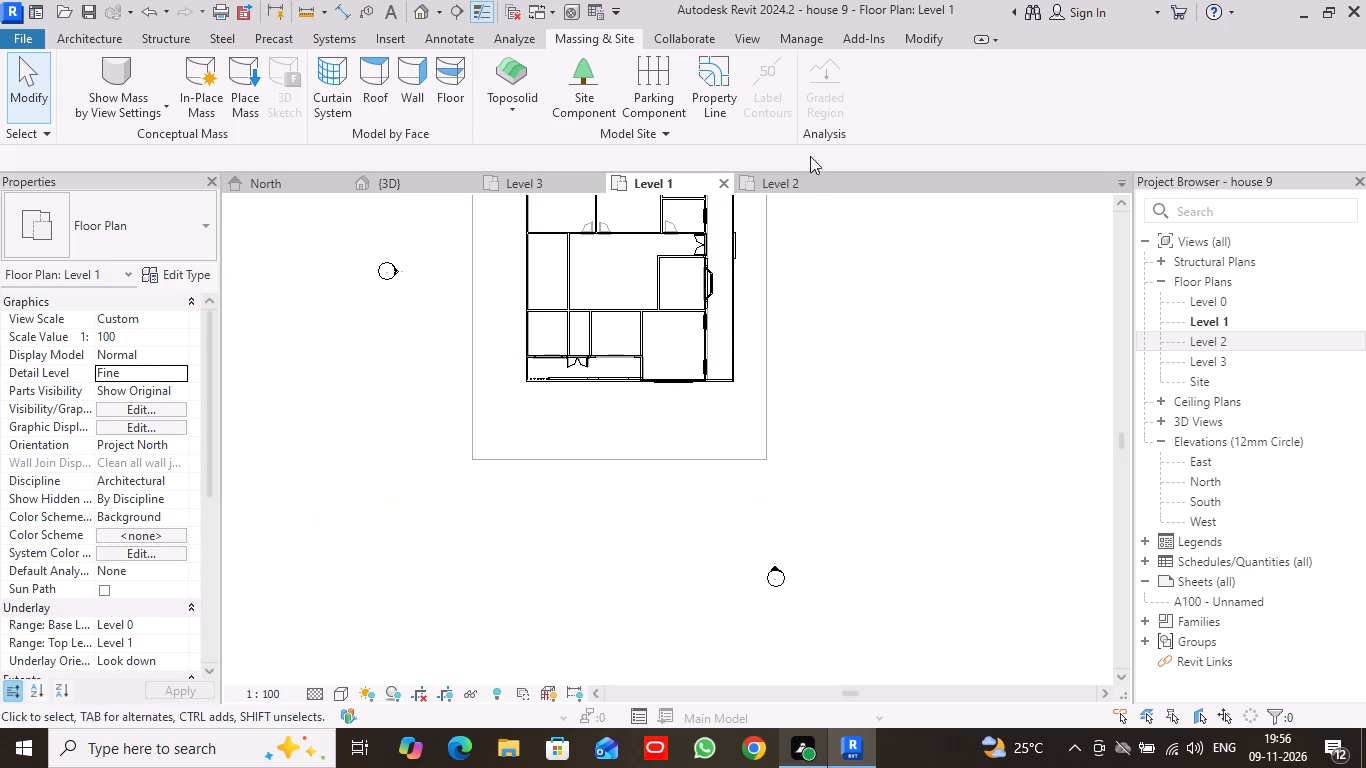
From the Level 0 plan, create a perspective camera view with a 5' 6" offset, from outside the slab's front corner, aimed diagonally across the house.
double_click(1232, 298)
scroll(810, 366, down, 4)
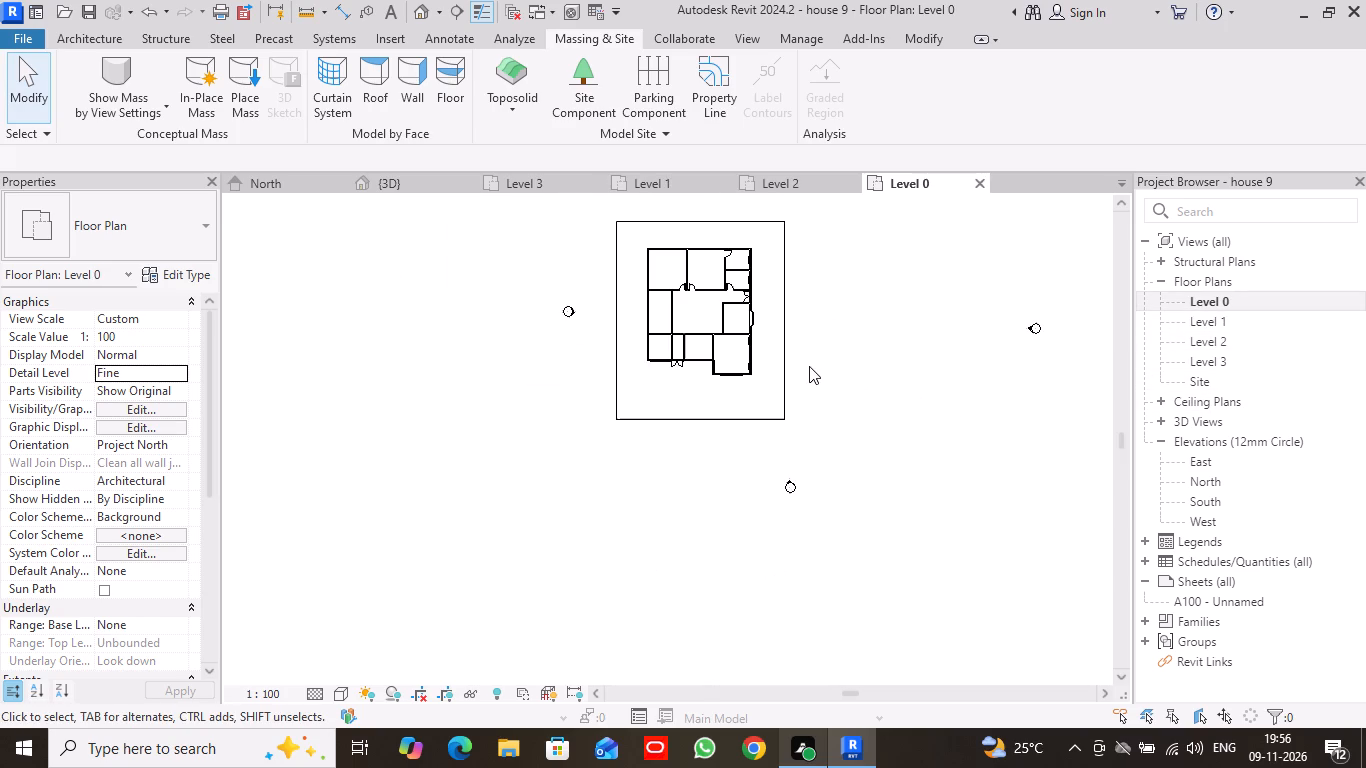
middle_drag(808, 352, 710, 431)
scroll(763, 393, down, 2)
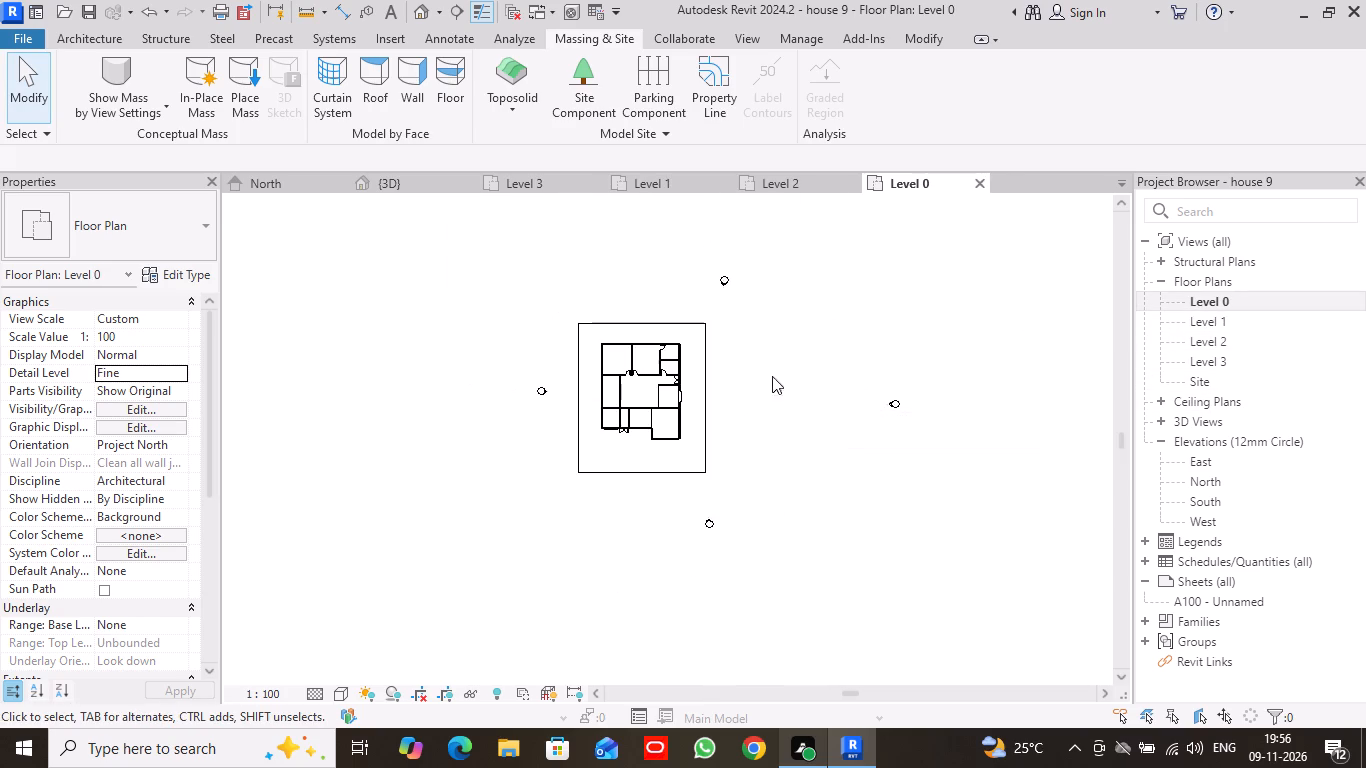
click(440, 13)
click(456, 58)
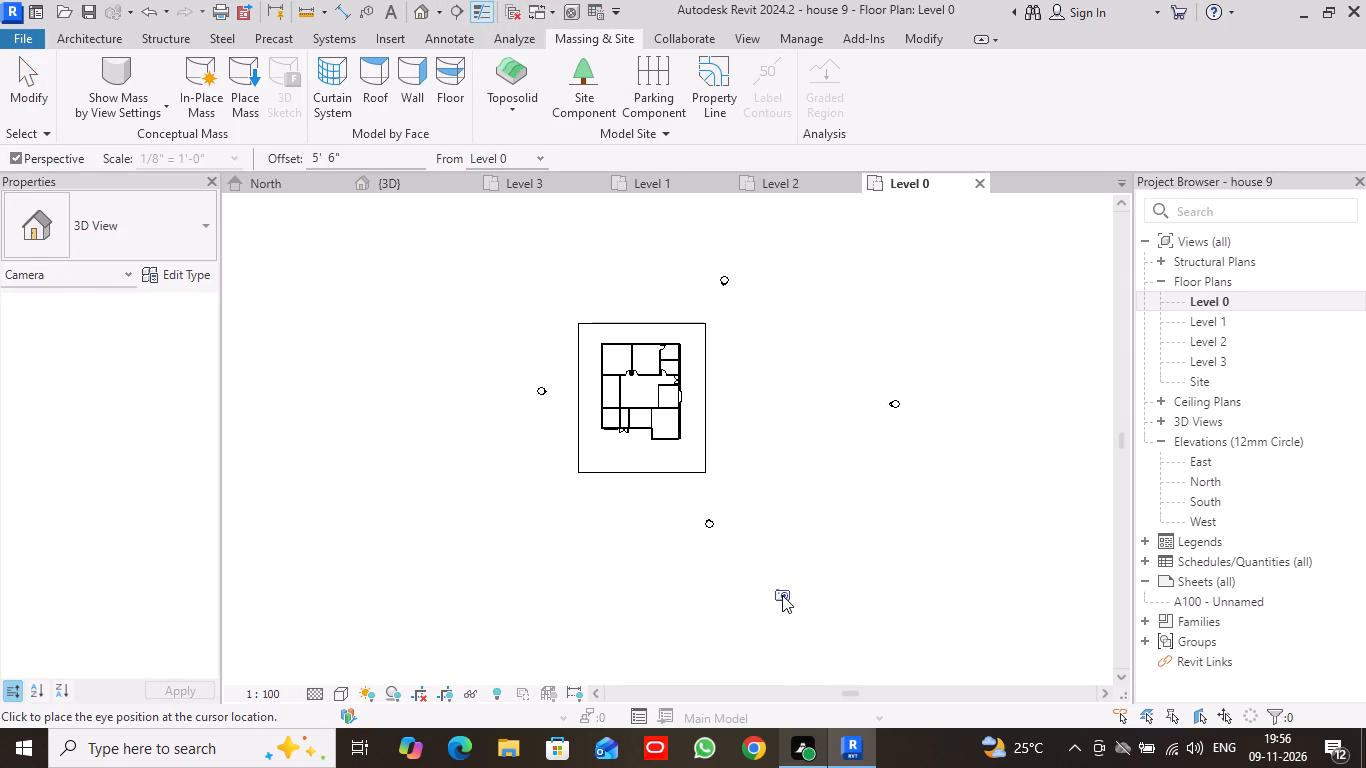
click(782, 595)
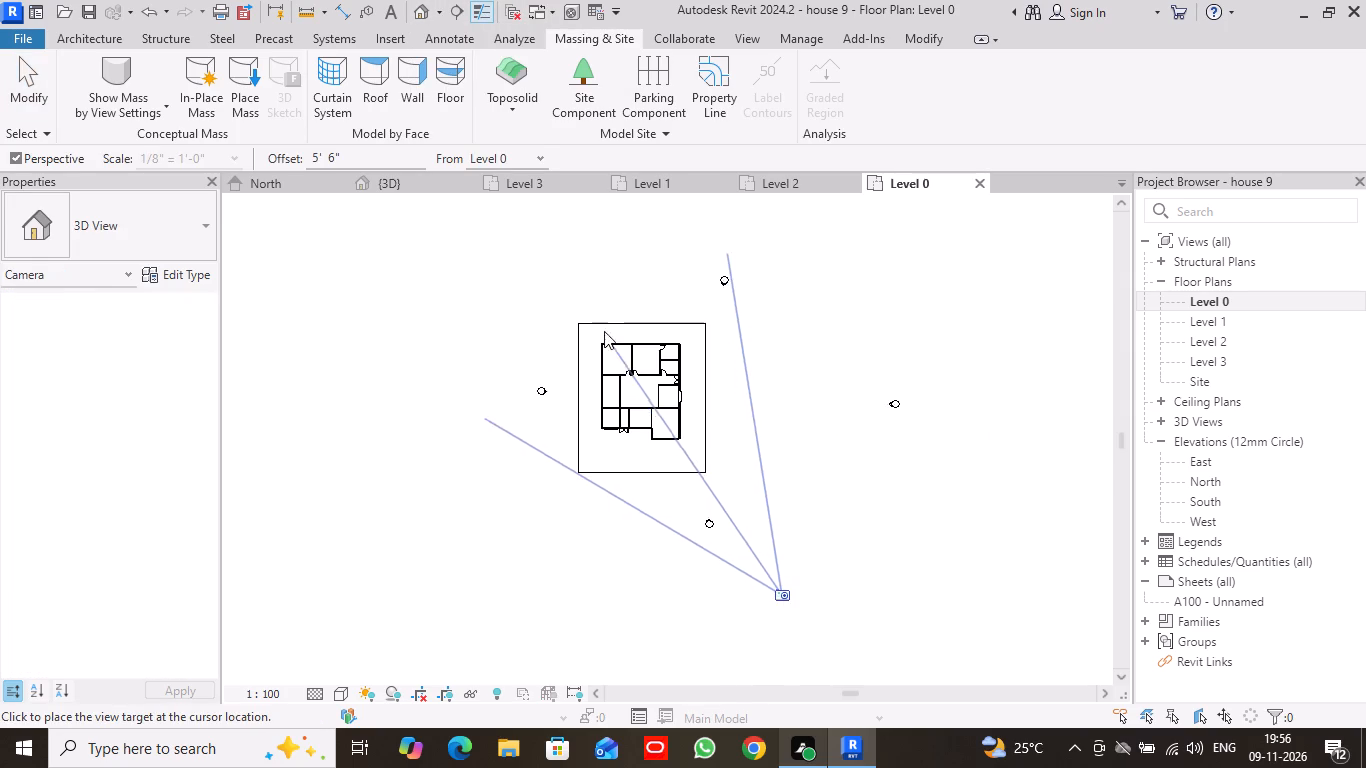
click(548, 296)
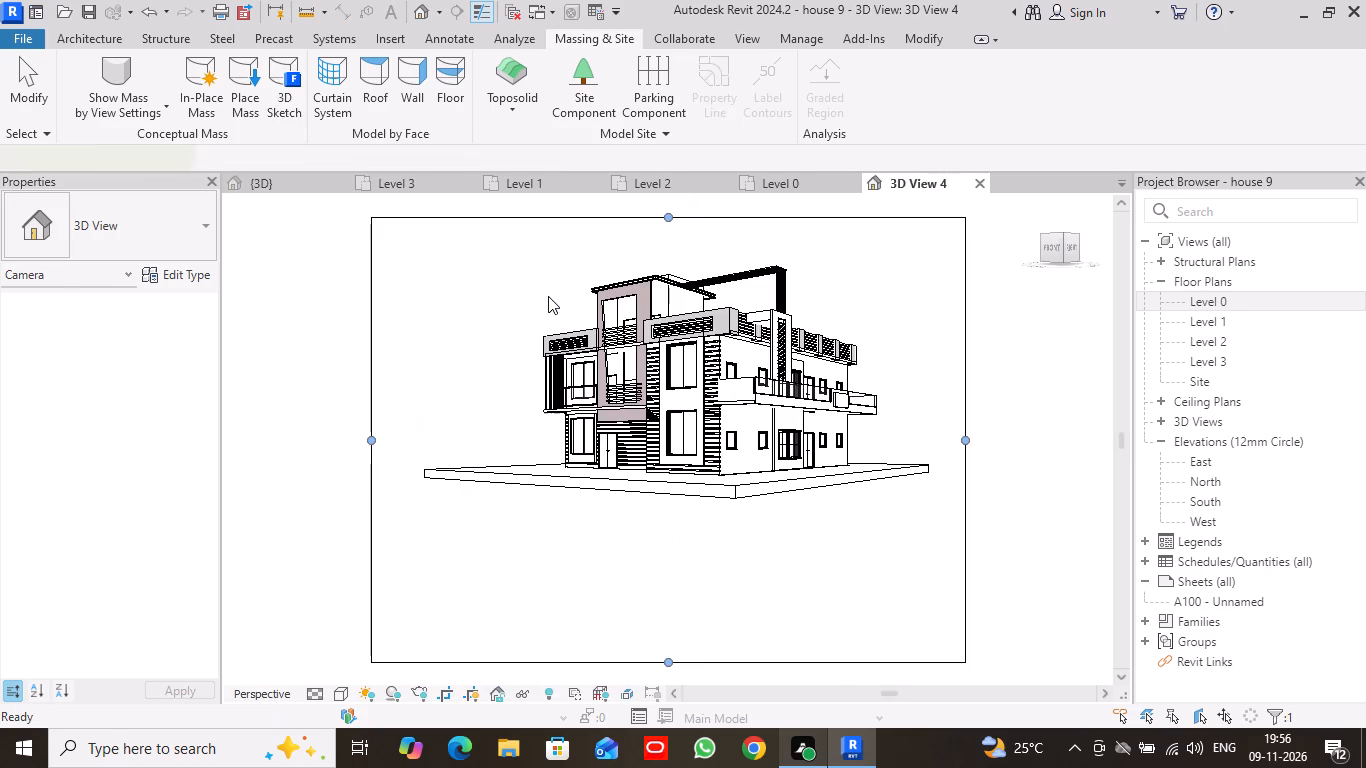
Enlarge the new camera view's crop region by extending its upper edge and both side edges outward around the house.
scroll(824, 461, down, 2)
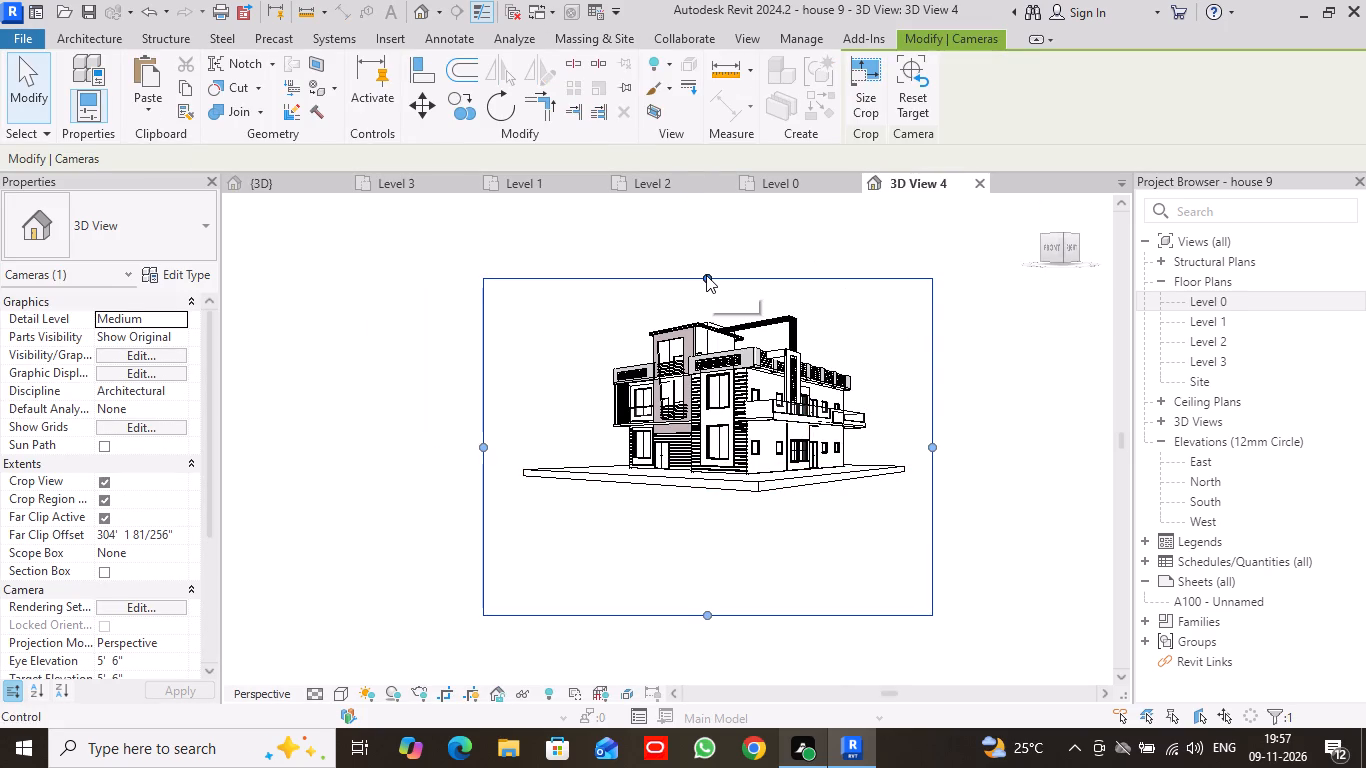
drag(705, 275, 707, 252)
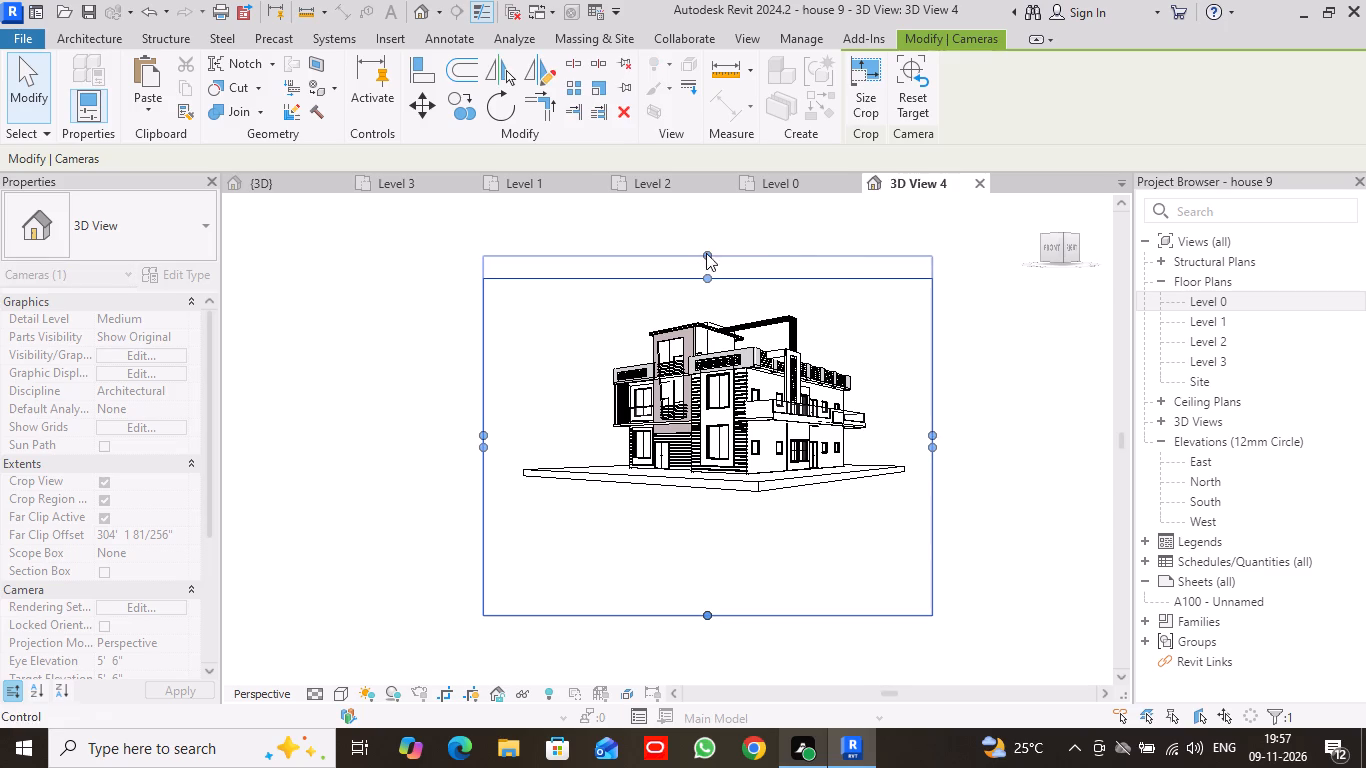
drag(482, 432, 441, 419)
drag(931, 434, 985, 434)
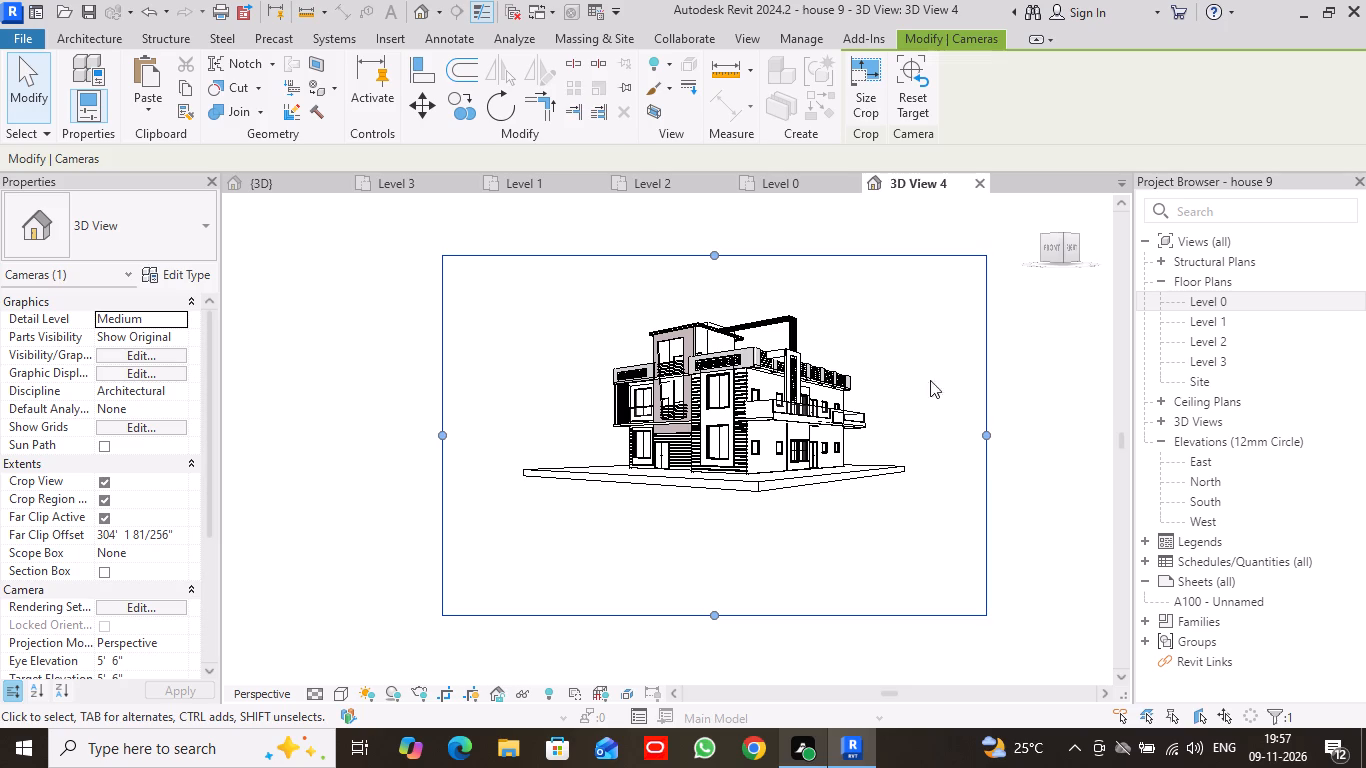
Orbit the camera view to look down on the house's front corner from a raised eye elevation of about 44' 10".
drag(1061, 238, 1077, 264)
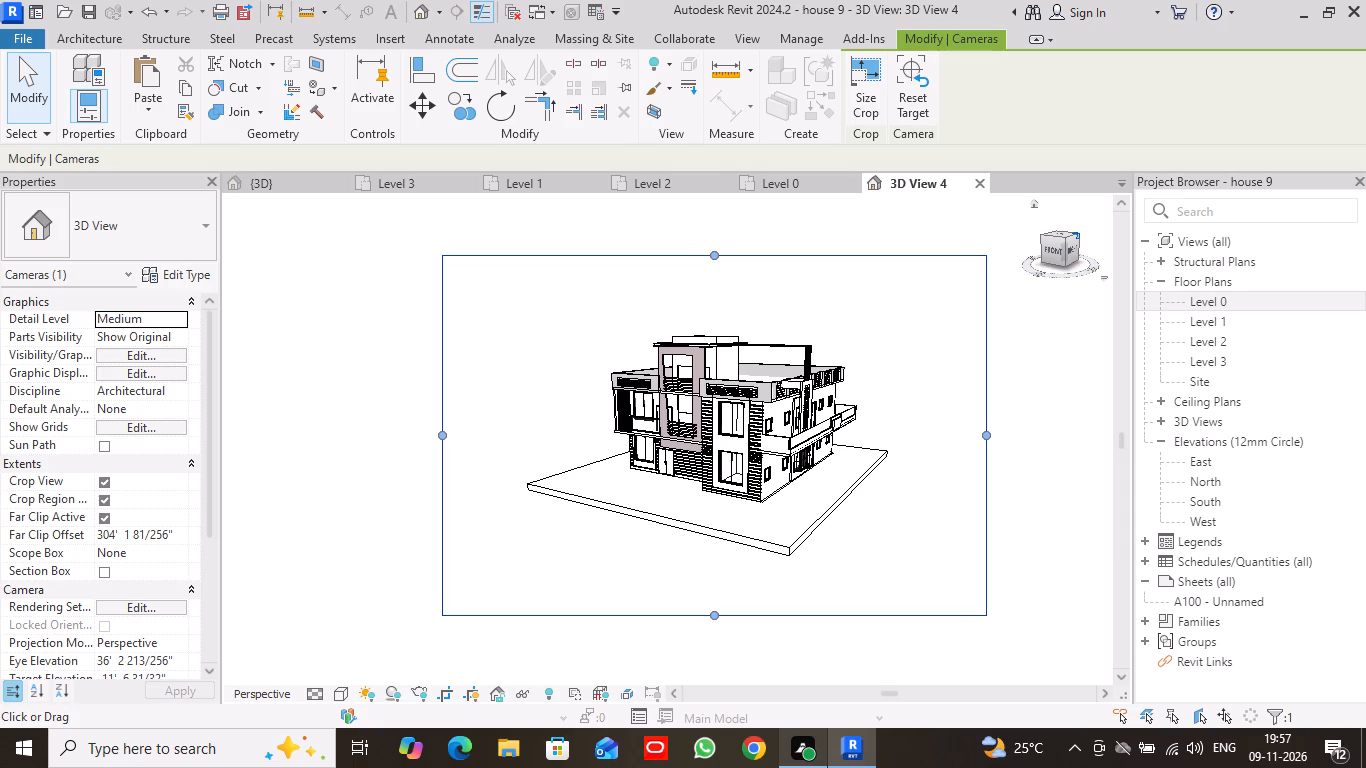
drag(1064, 240, 1042, 247)
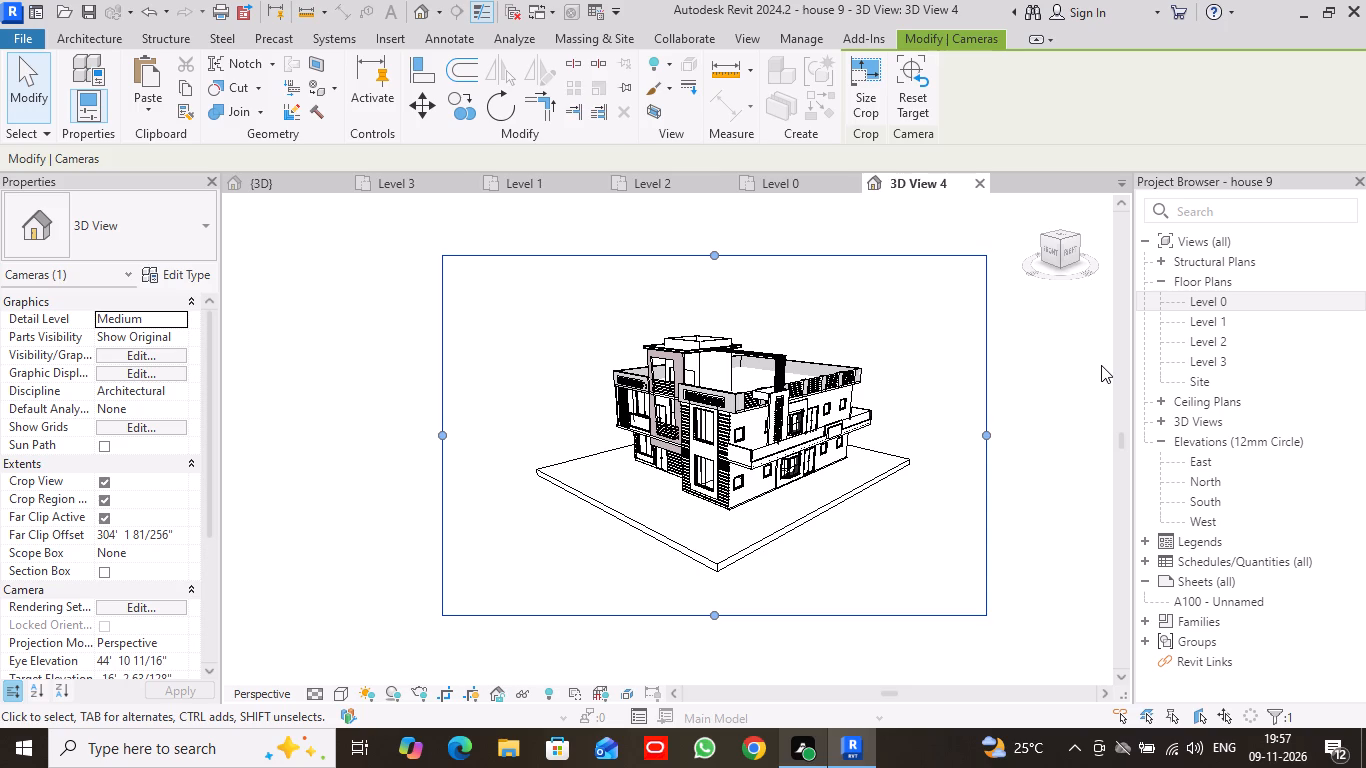
Open the rendering settings for the camera view and set the quality to Custom (view specific).
scroll(1088, 384, down, 1)
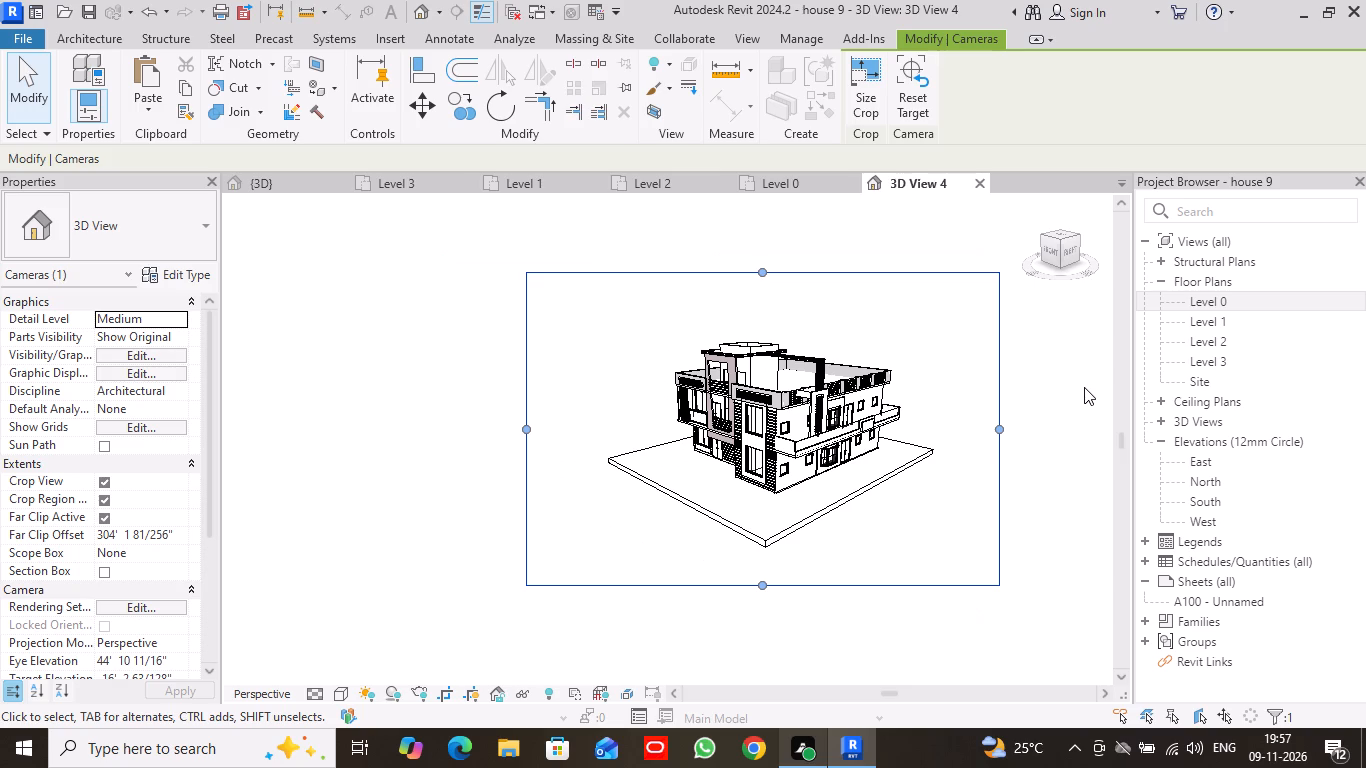
text(rr)
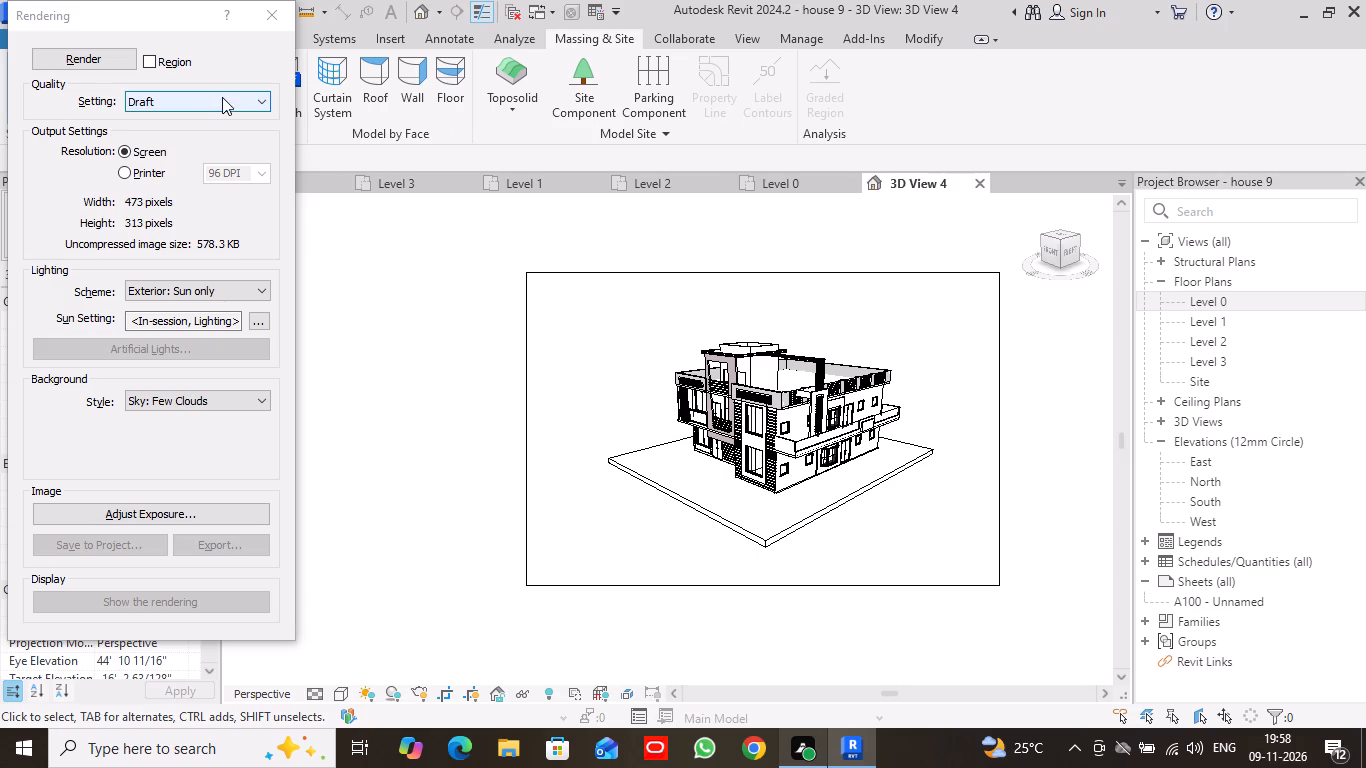
click(222, 97)
click(171, 169)
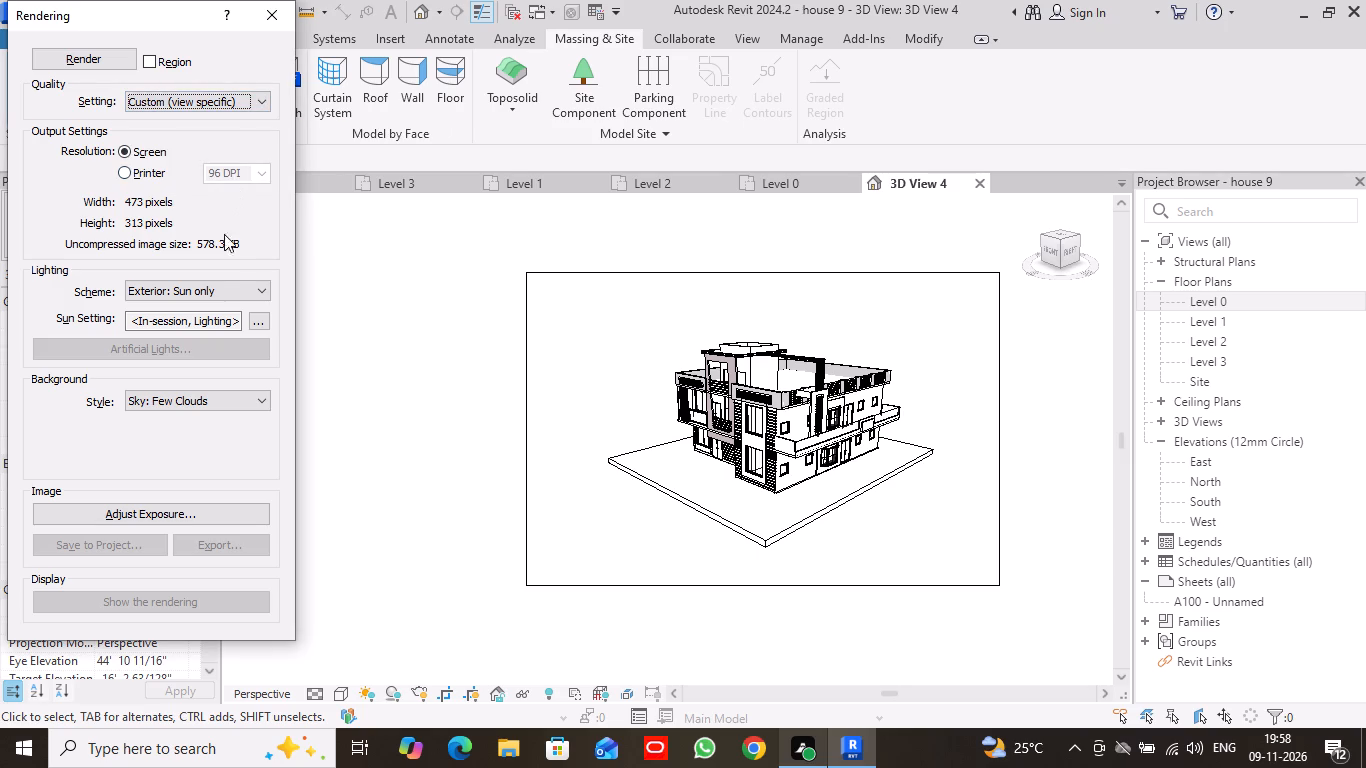
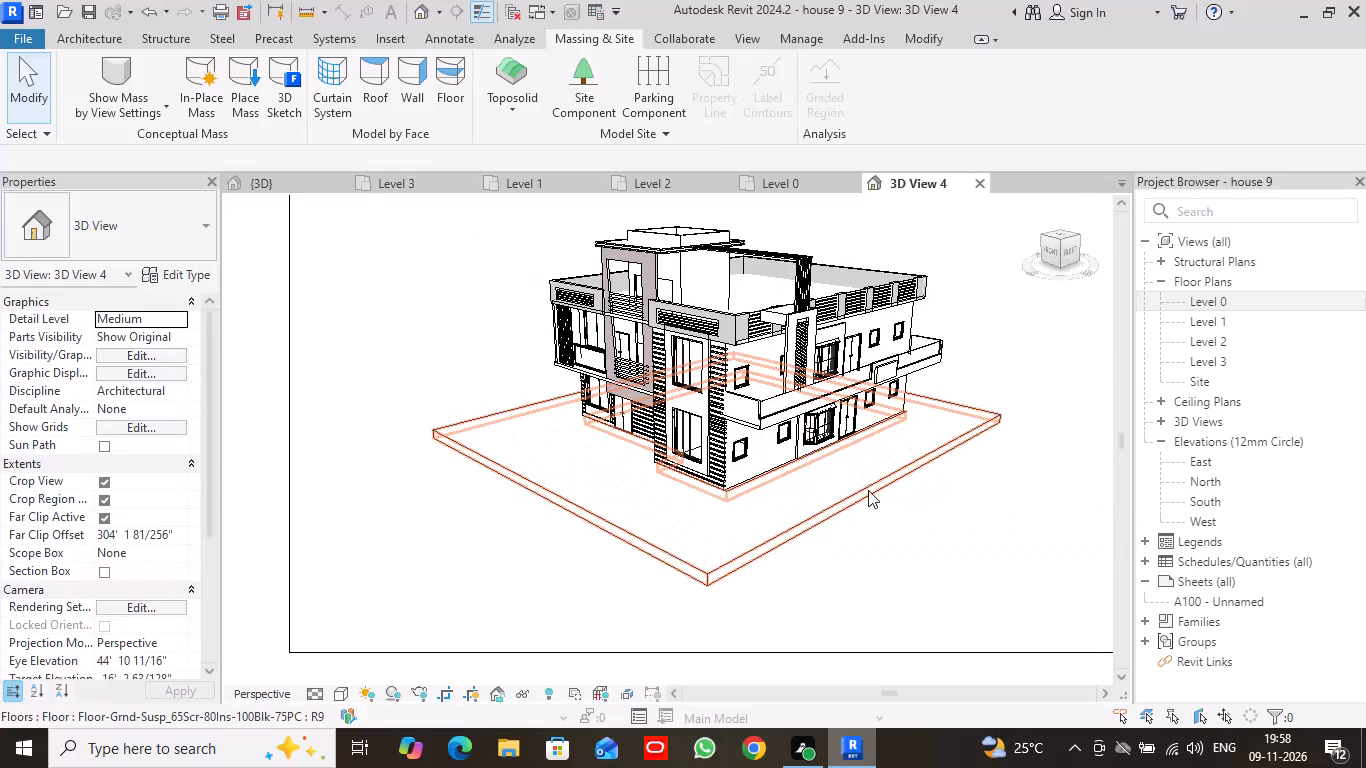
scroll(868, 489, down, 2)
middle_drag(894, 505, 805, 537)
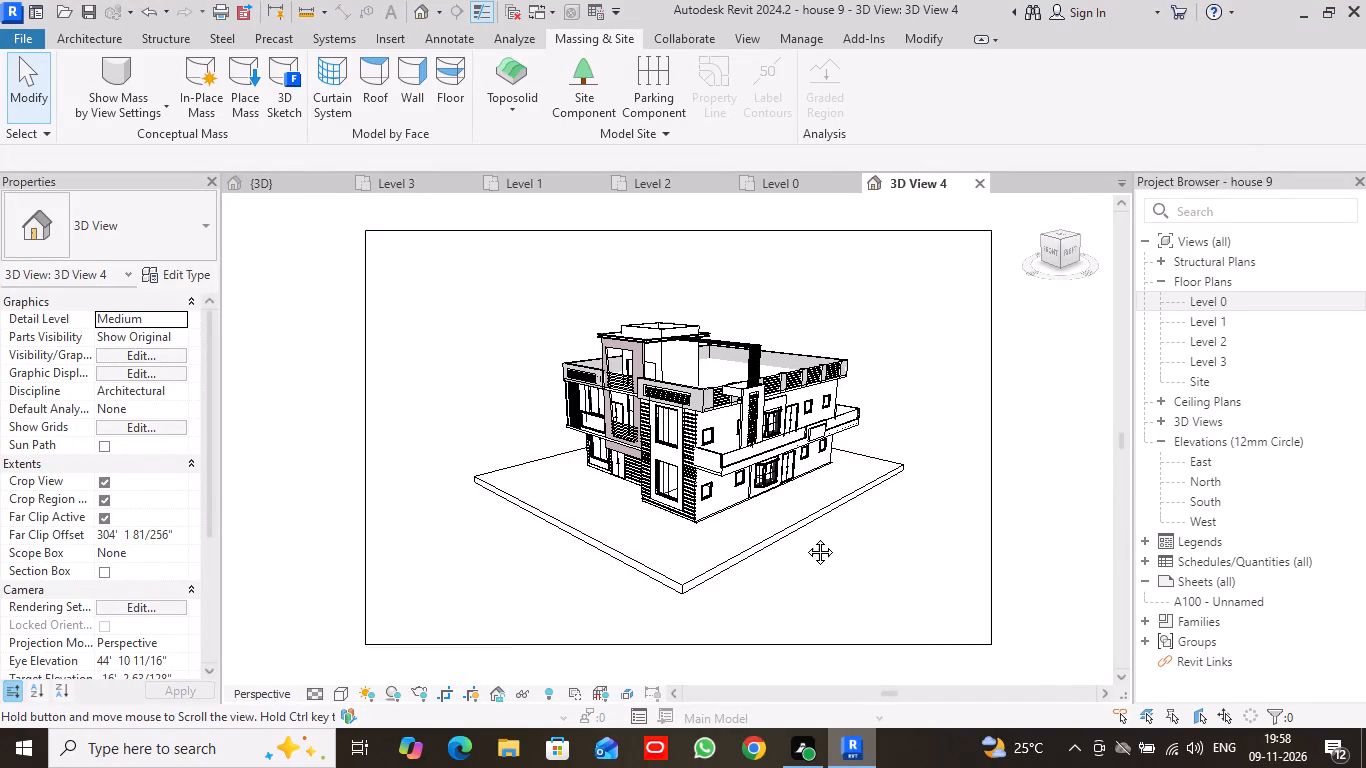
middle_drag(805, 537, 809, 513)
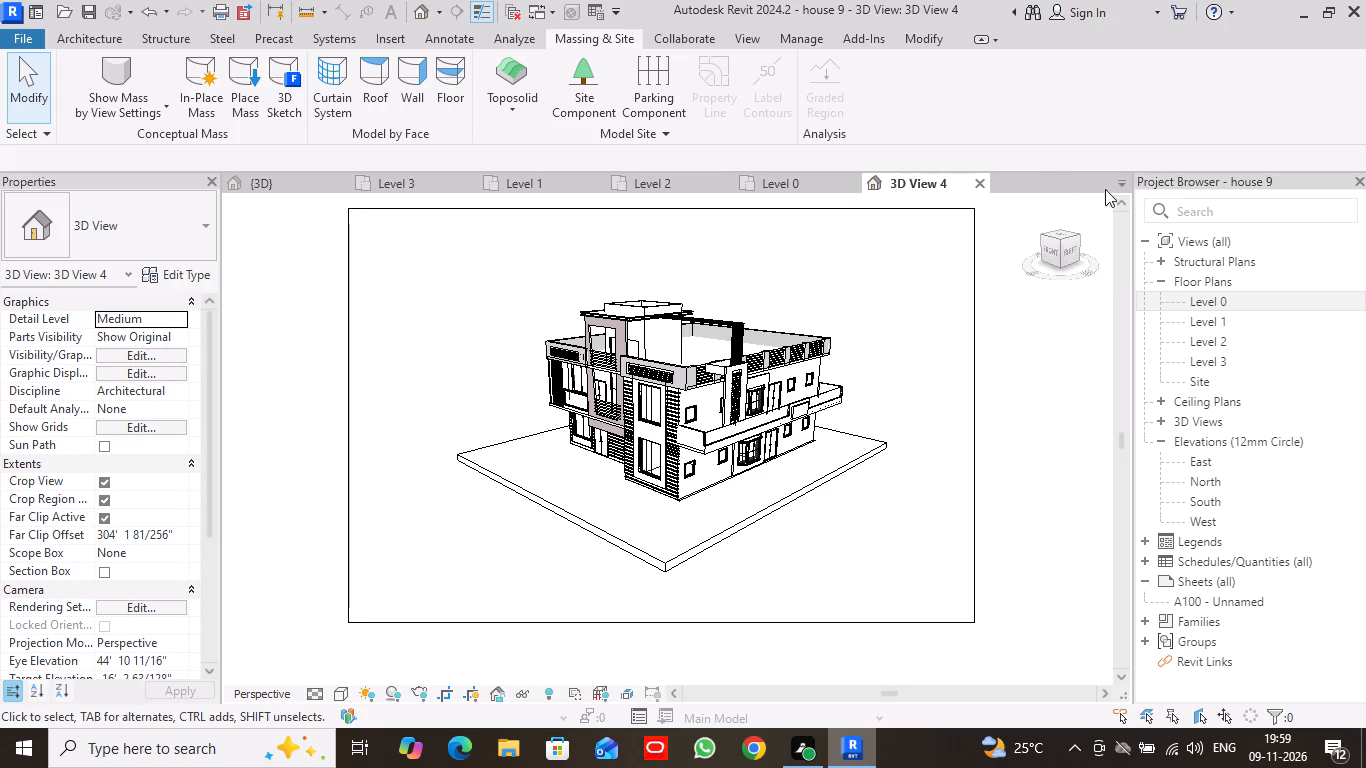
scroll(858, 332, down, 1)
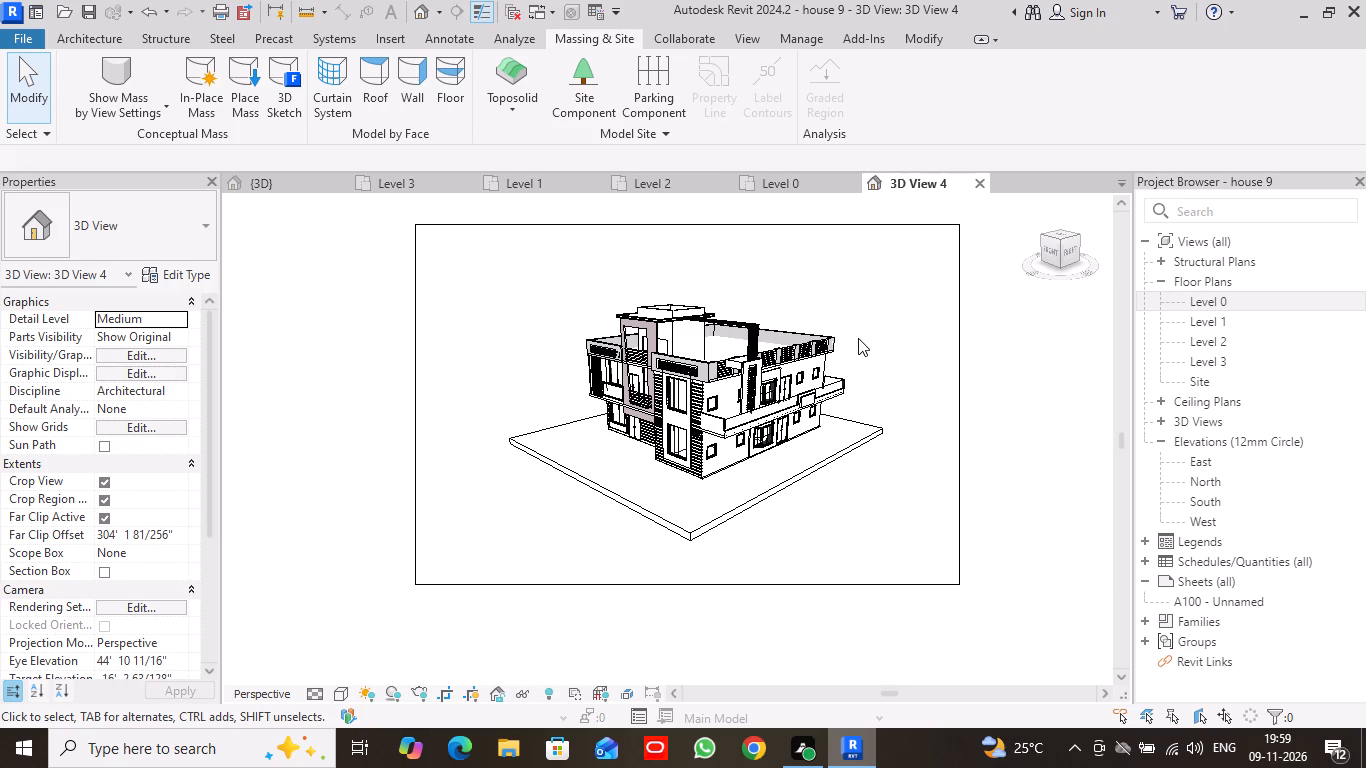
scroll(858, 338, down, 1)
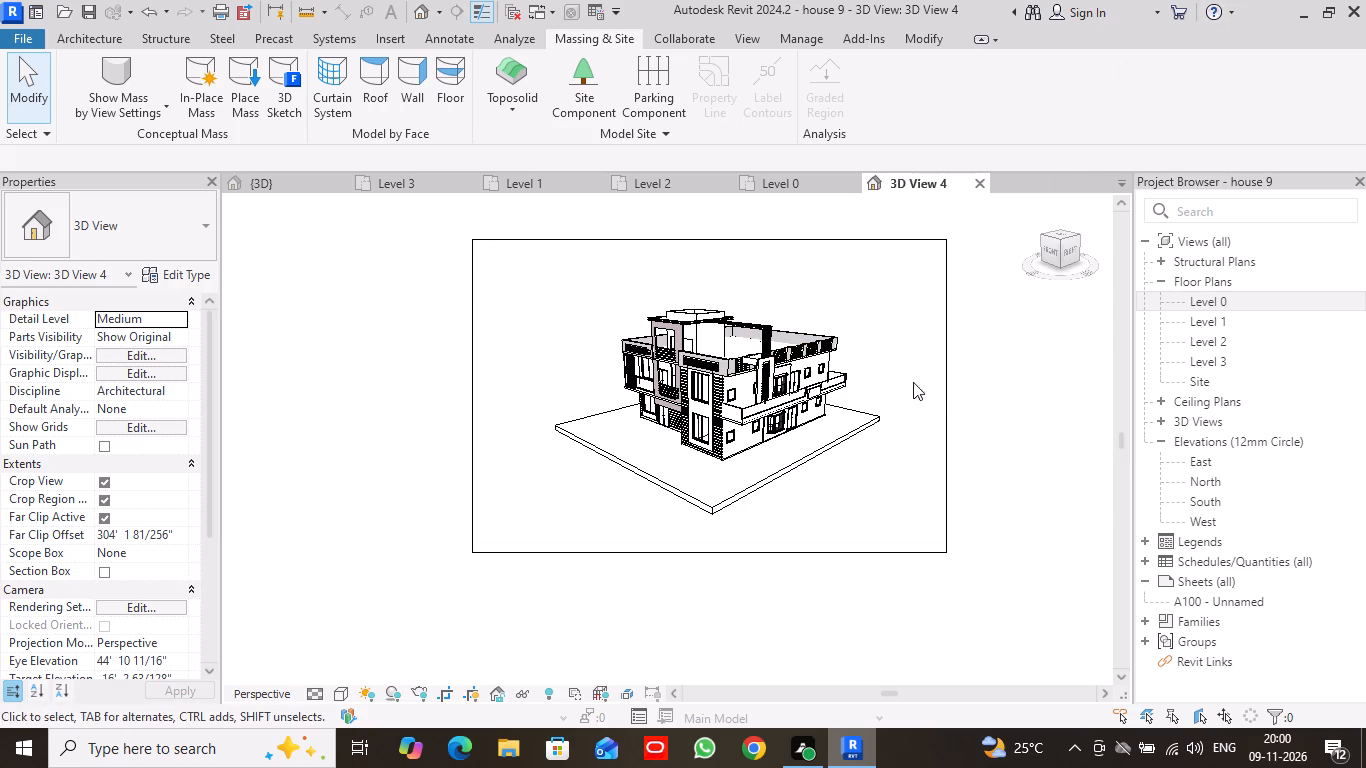
Set the visual style of the perspective camera view, 3D View 4, to Shaded.
scroll(833, 424, up, 5)
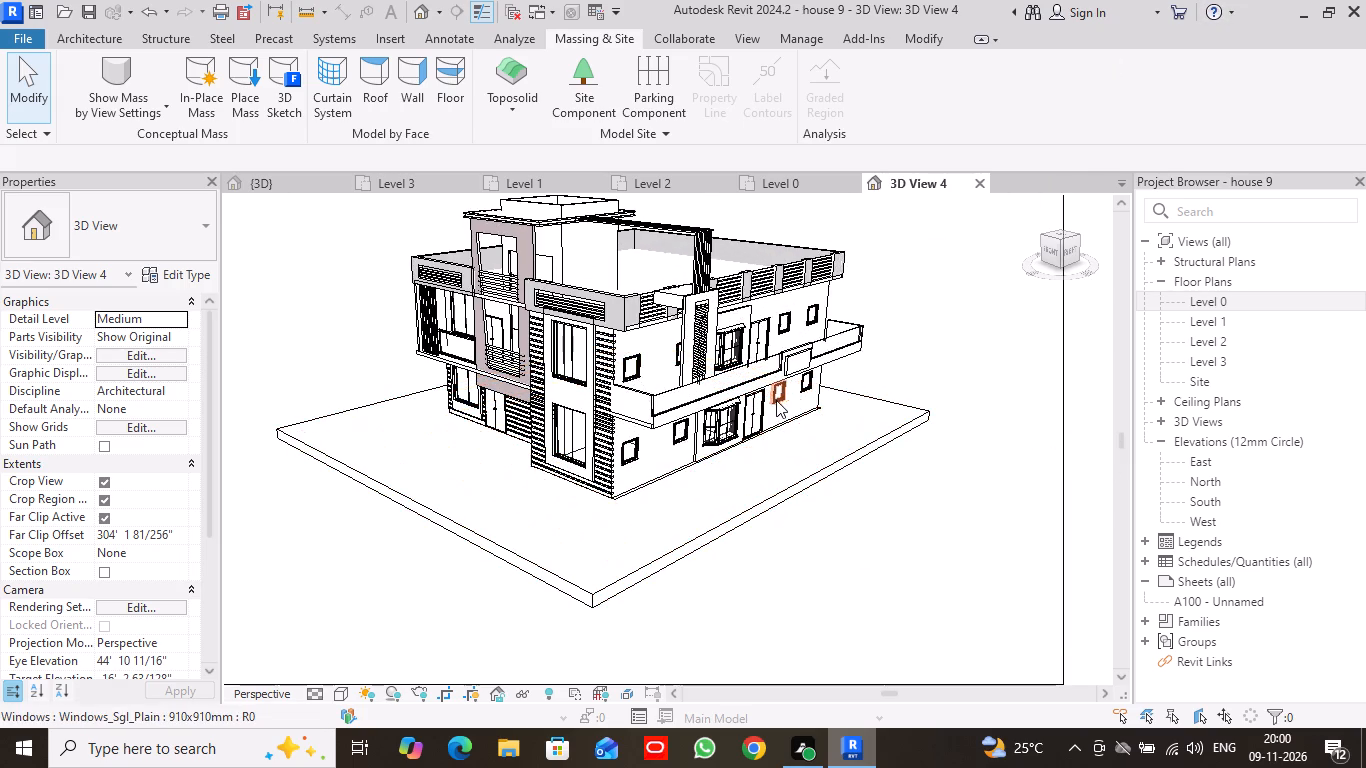
scroll(771, 398, up, 5)
scroll(771, 398, down, 2)
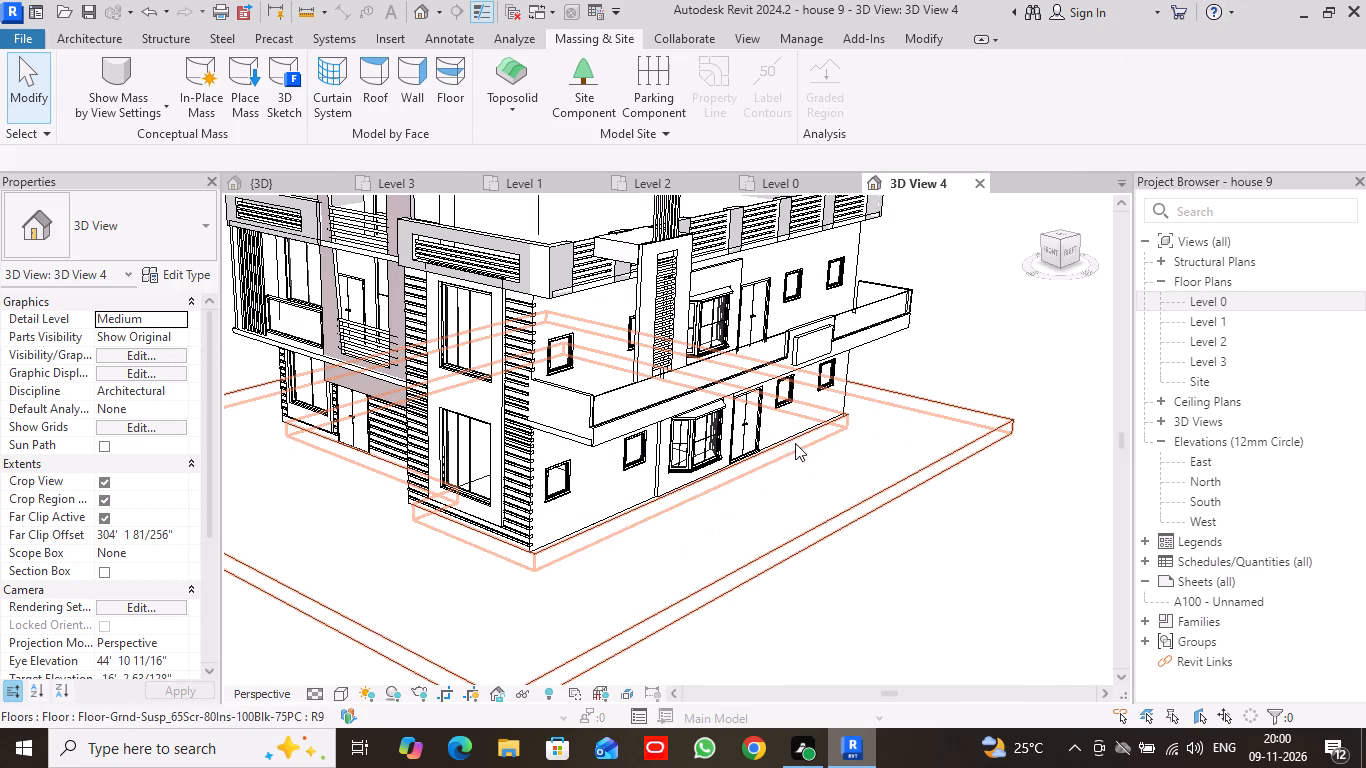
click(339, 696)
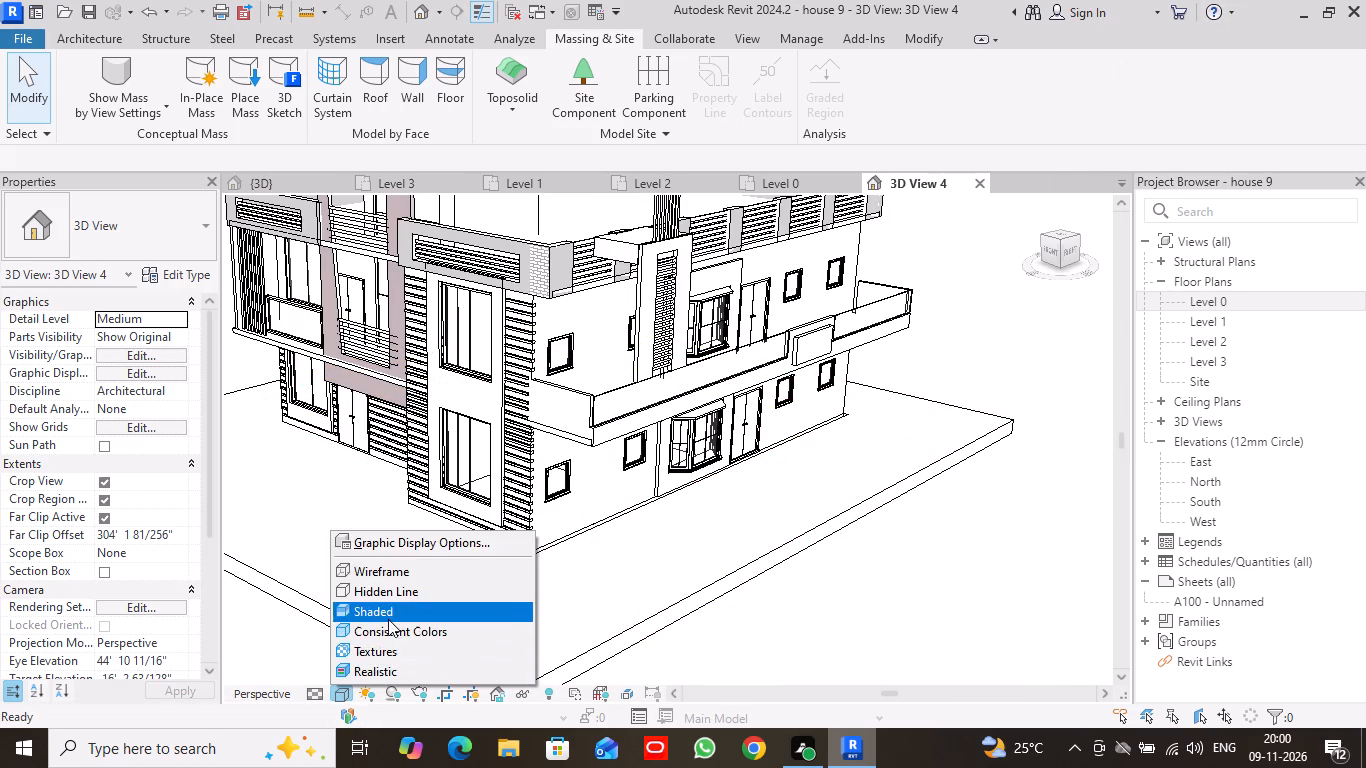
click(390, 616)
scroll(631, 563, down, 2)
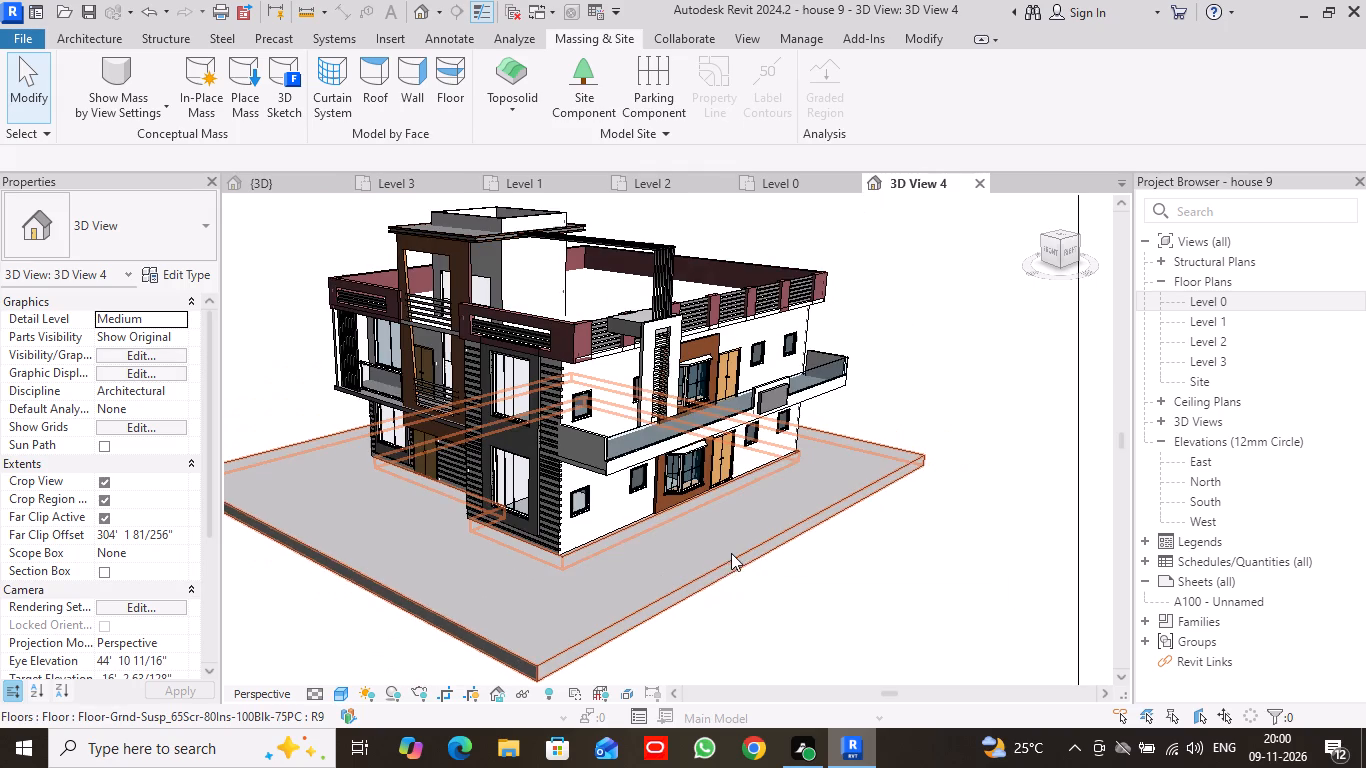
scroll(736, 581, down, 2)
middle_drag(761, 585, 824, 556)
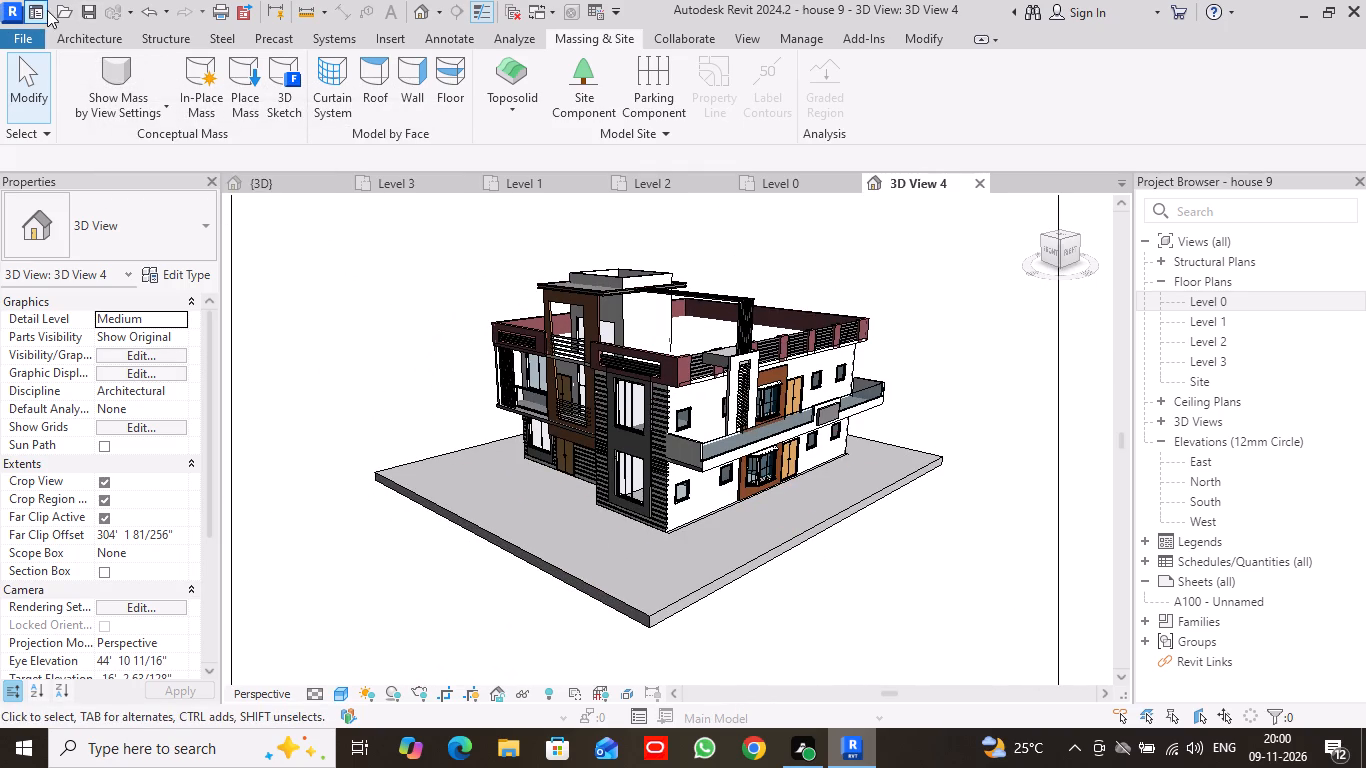
Save the house 9 project.
click(91, 8)
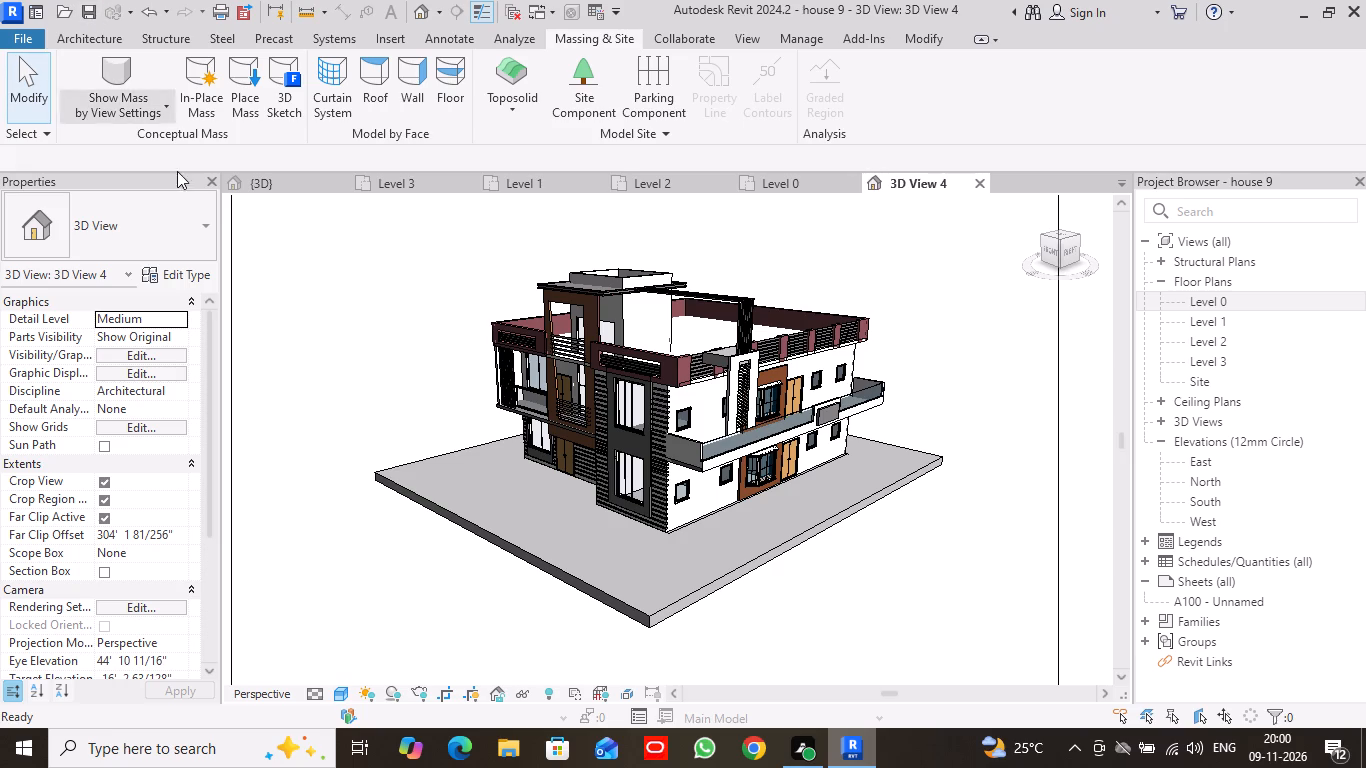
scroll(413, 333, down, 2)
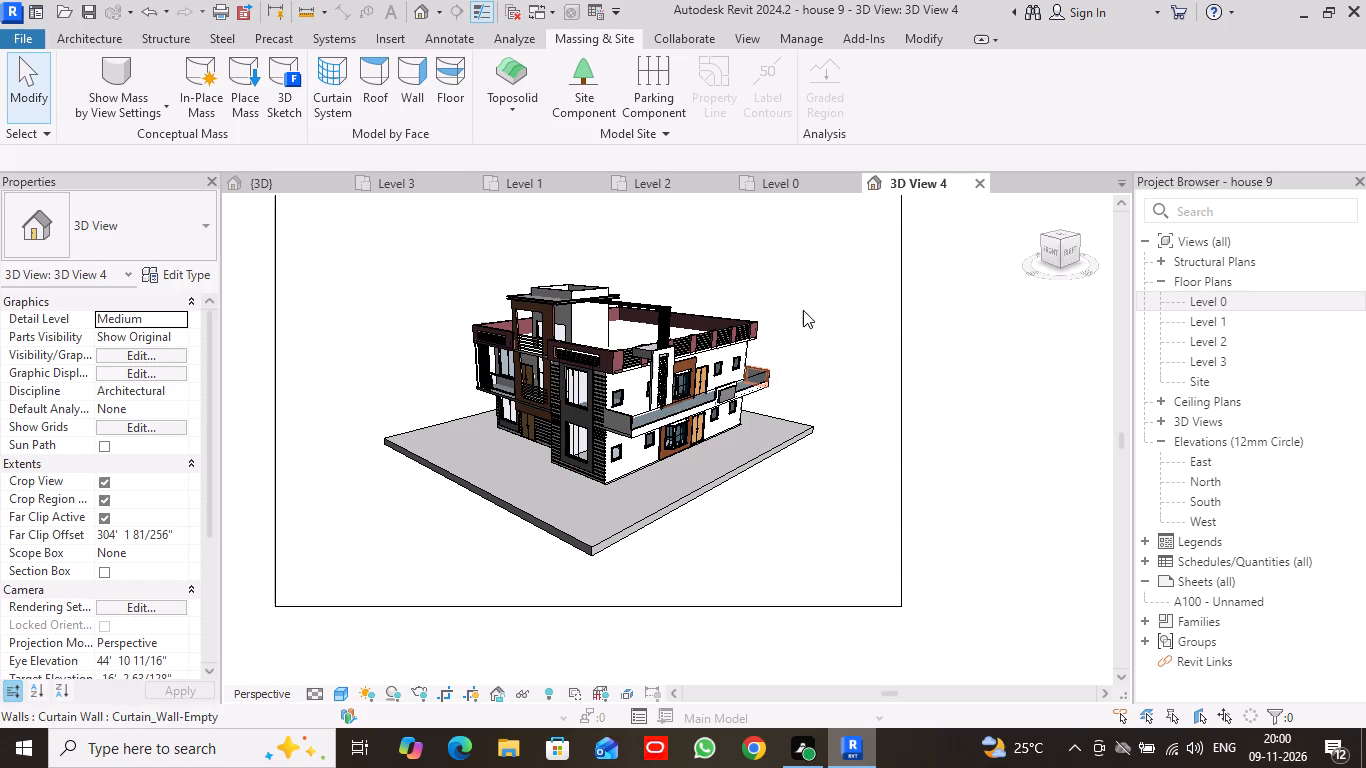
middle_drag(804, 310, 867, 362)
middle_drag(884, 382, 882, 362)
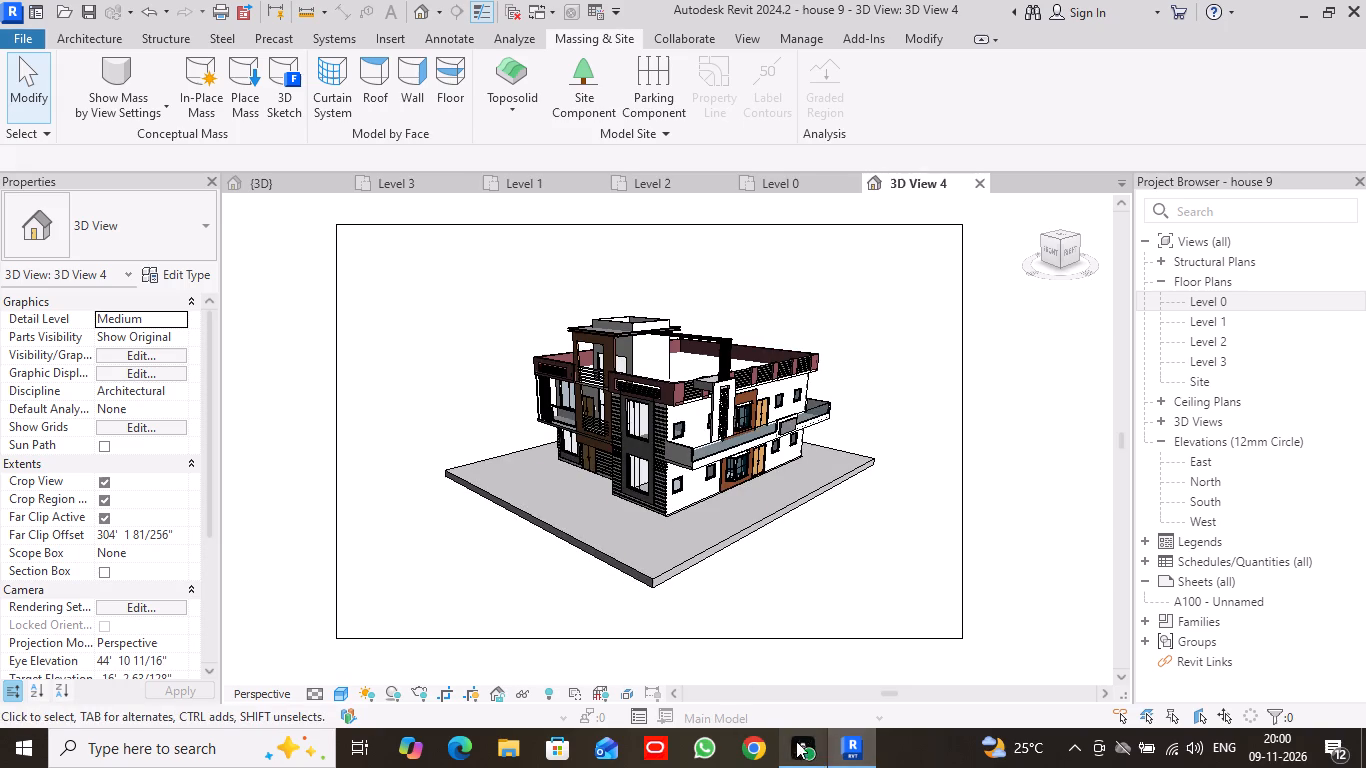
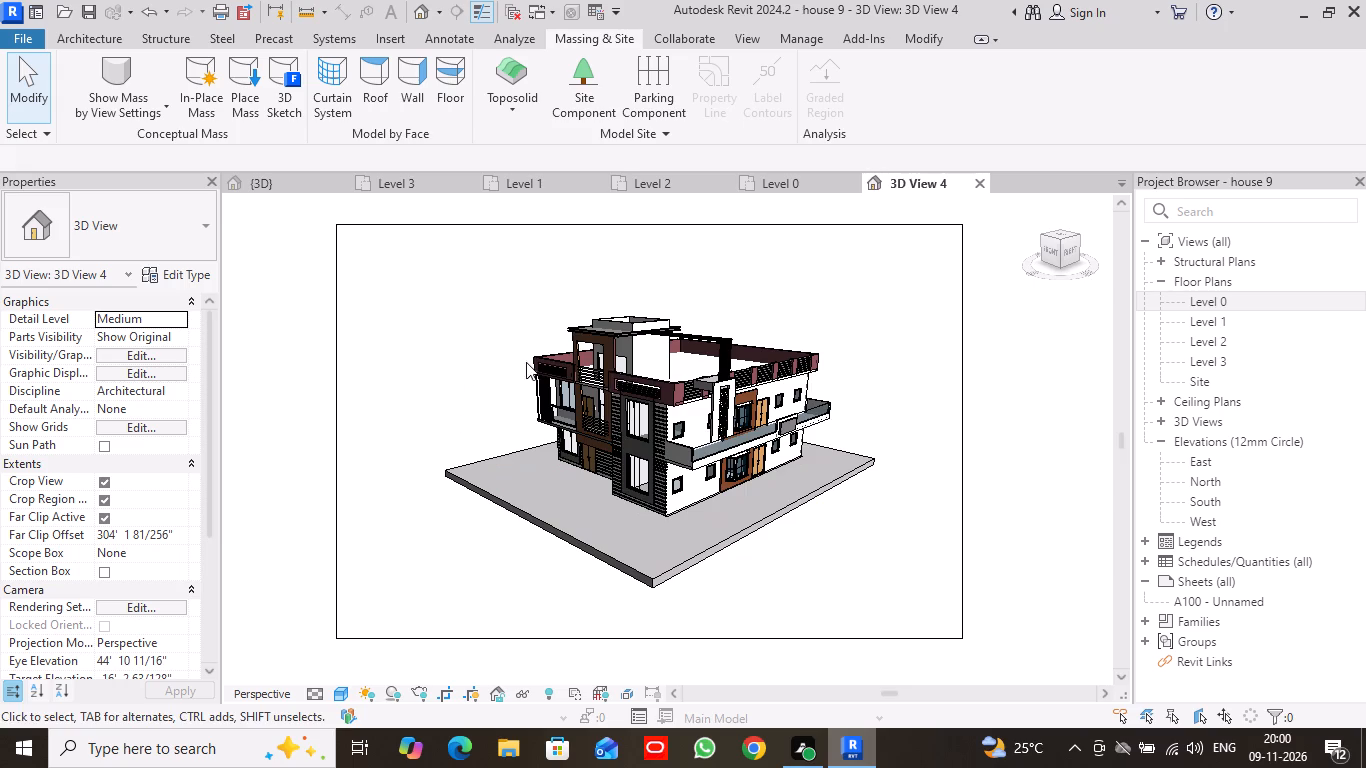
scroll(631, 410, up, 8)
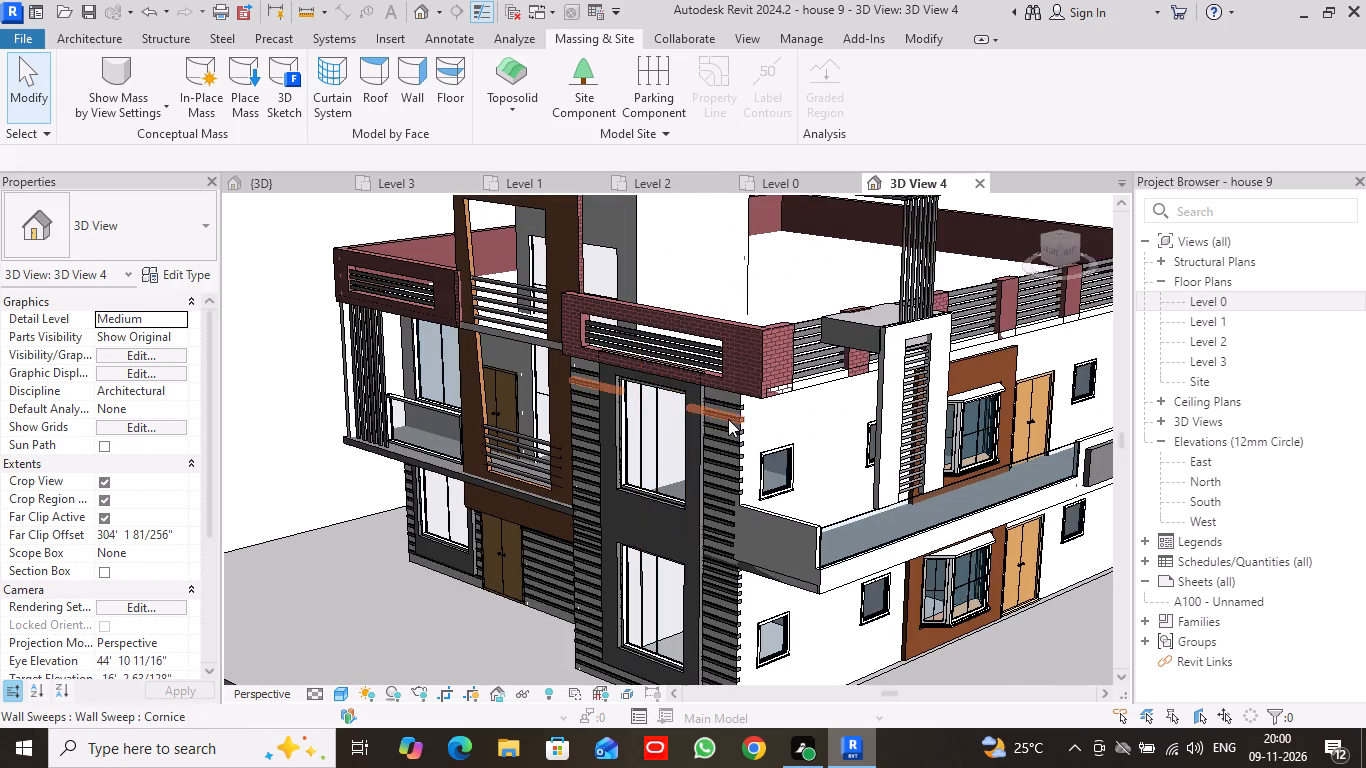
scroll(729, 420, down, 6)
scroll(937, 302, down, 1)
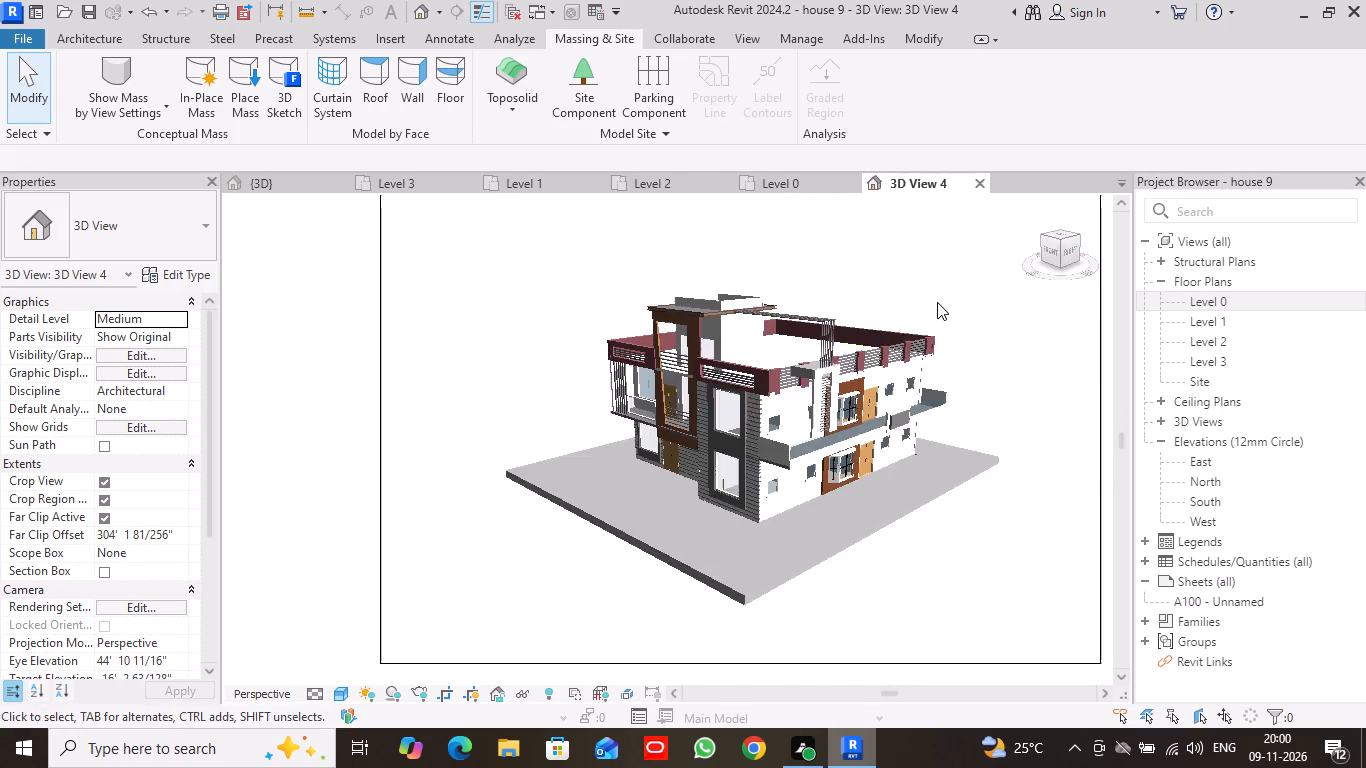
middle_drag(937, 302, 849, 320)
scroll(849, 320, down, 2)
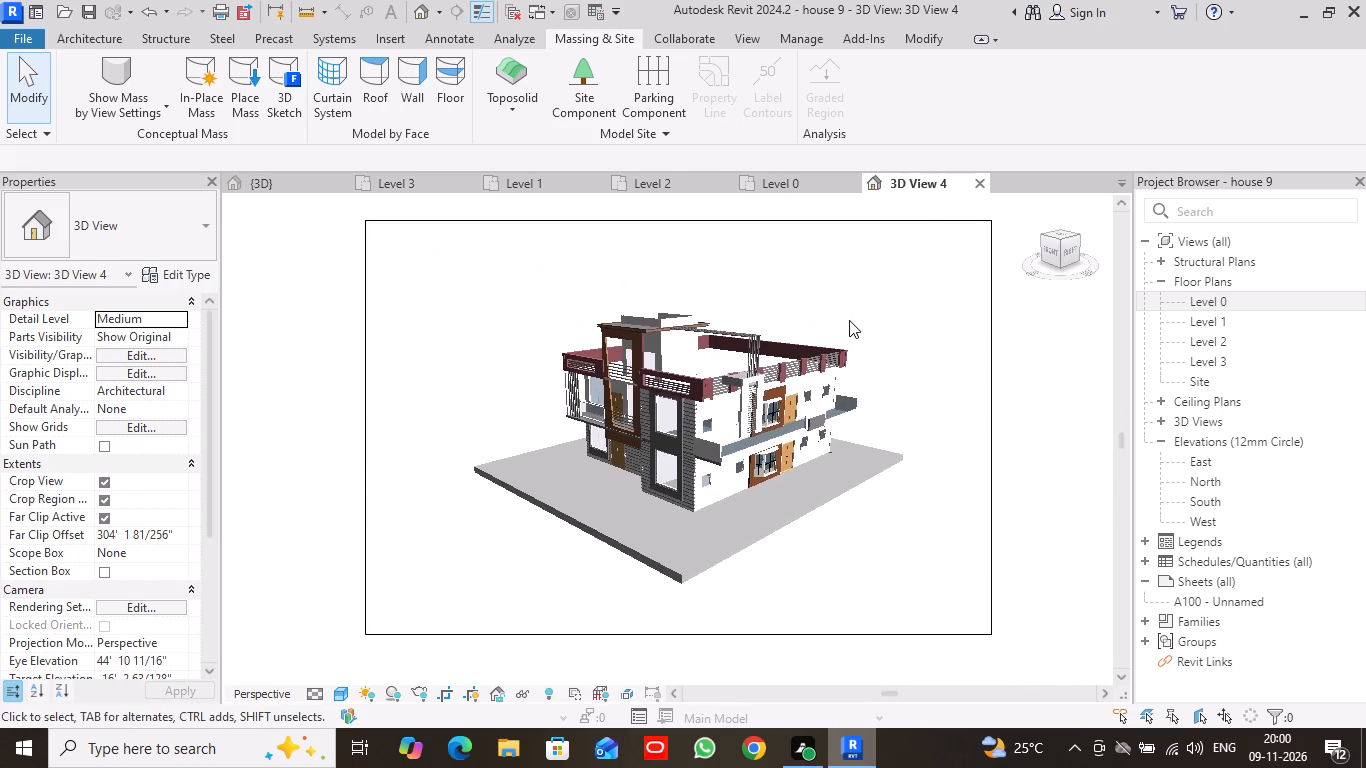
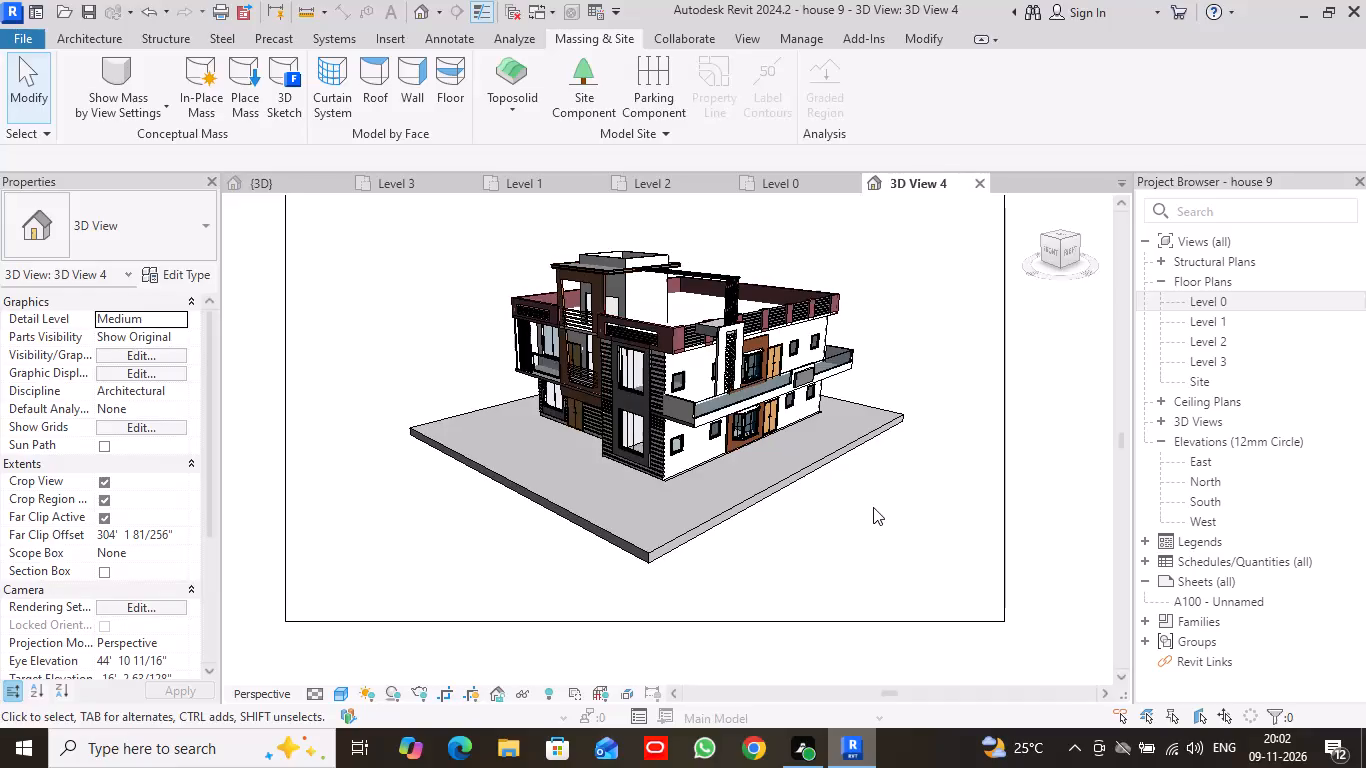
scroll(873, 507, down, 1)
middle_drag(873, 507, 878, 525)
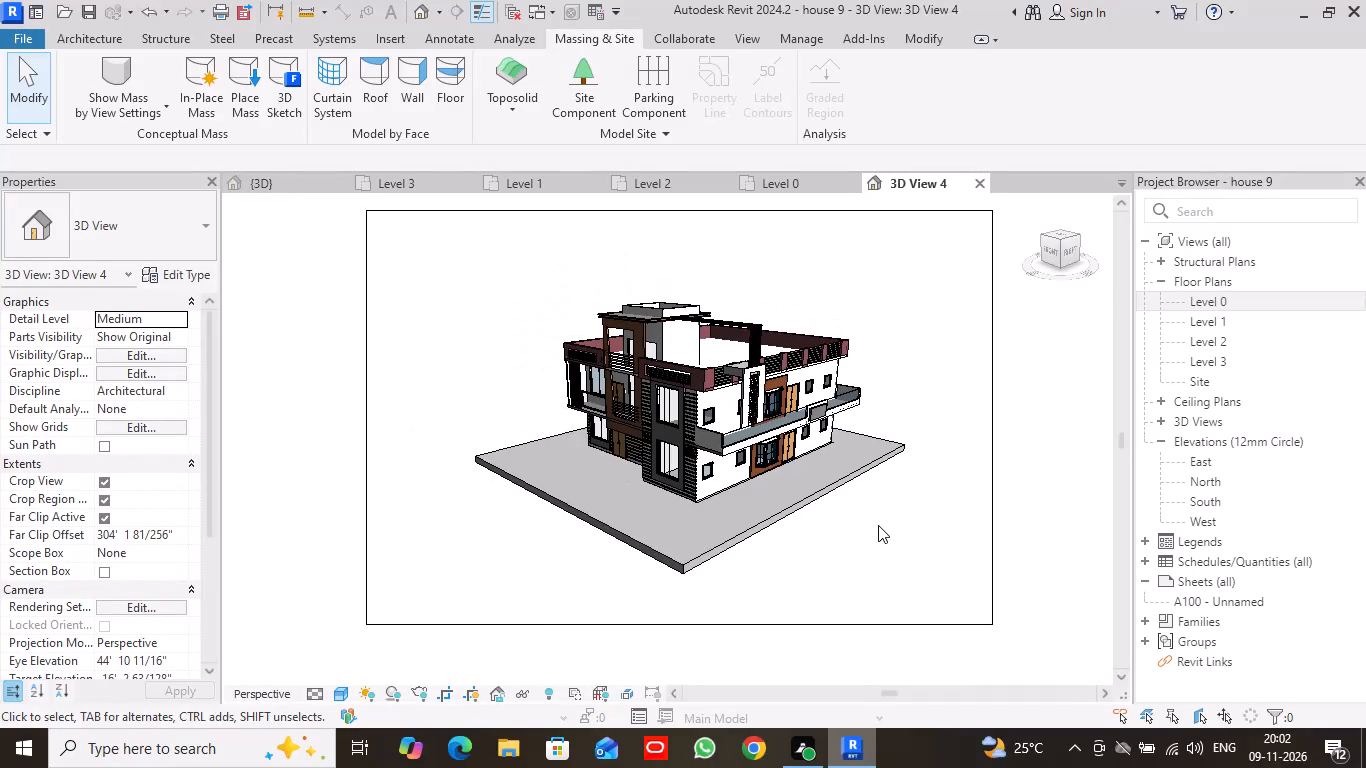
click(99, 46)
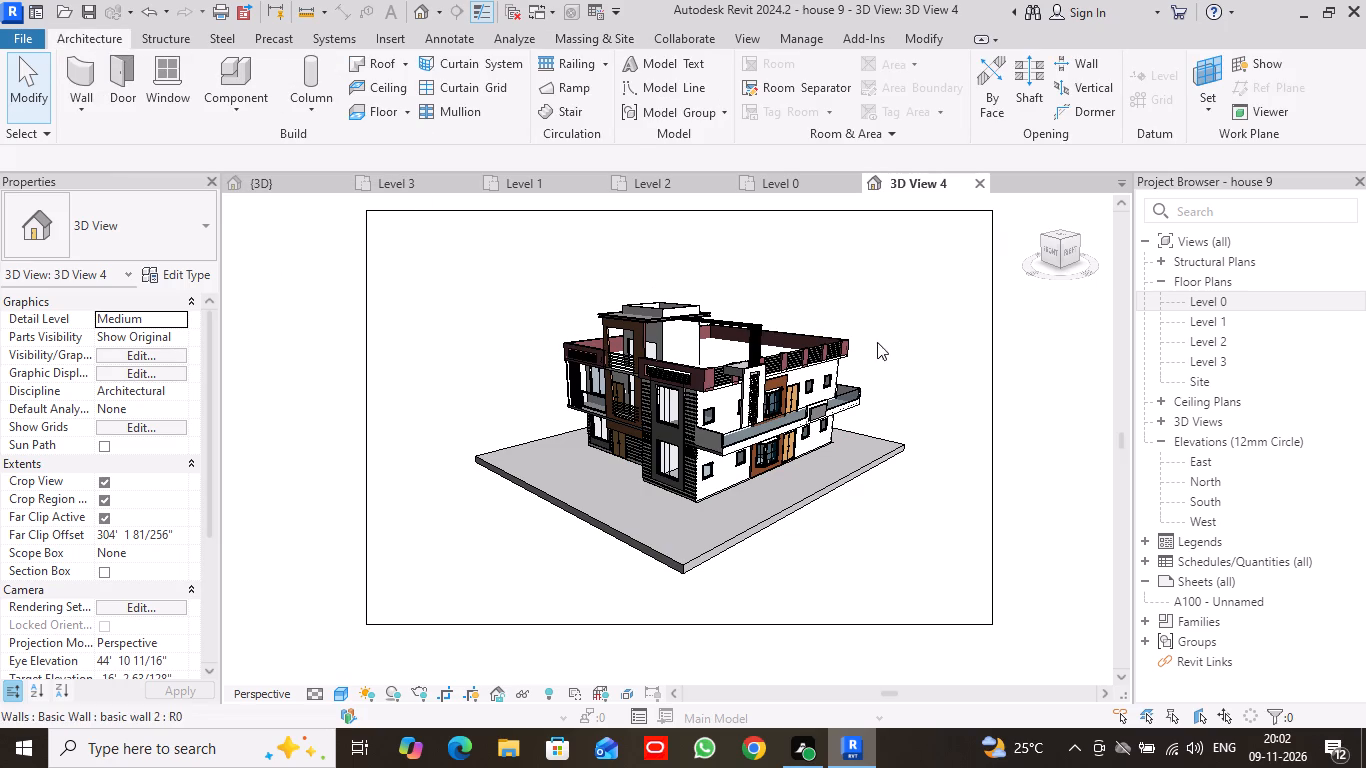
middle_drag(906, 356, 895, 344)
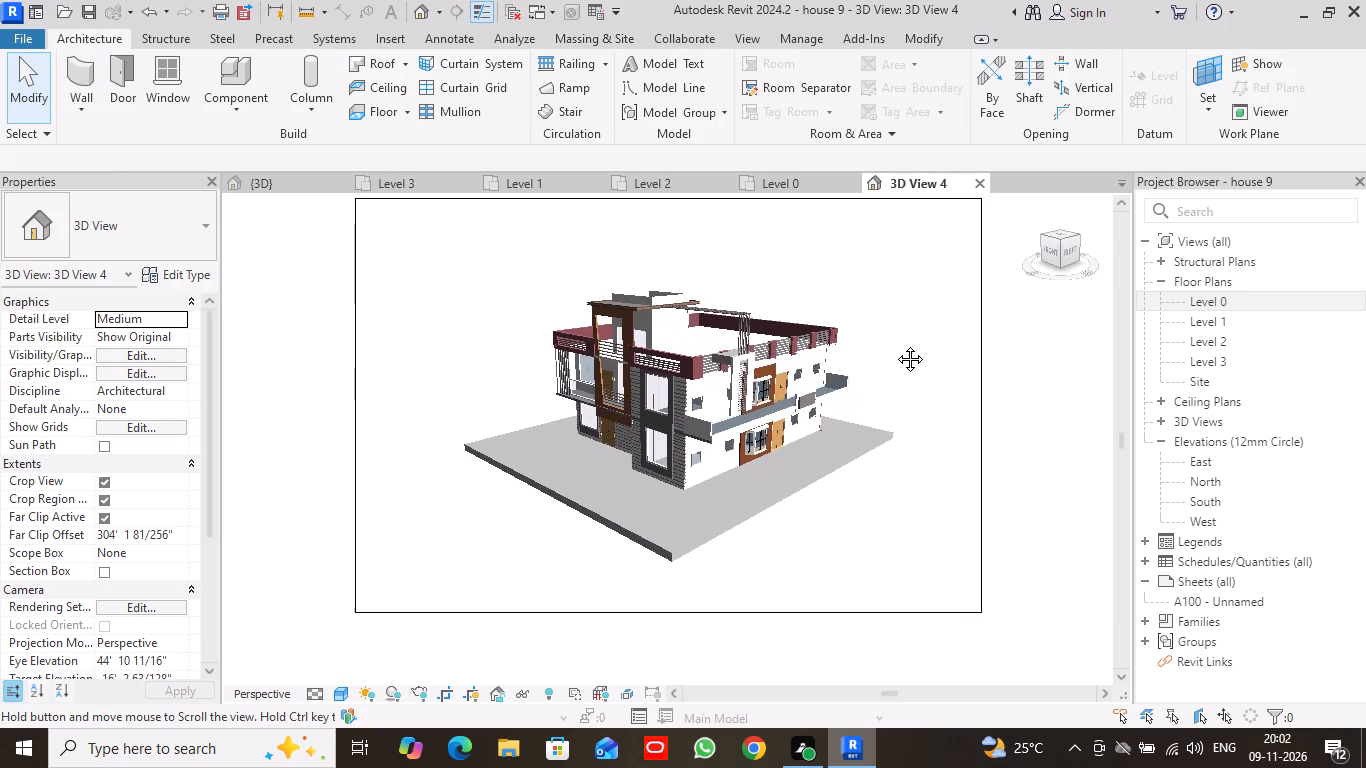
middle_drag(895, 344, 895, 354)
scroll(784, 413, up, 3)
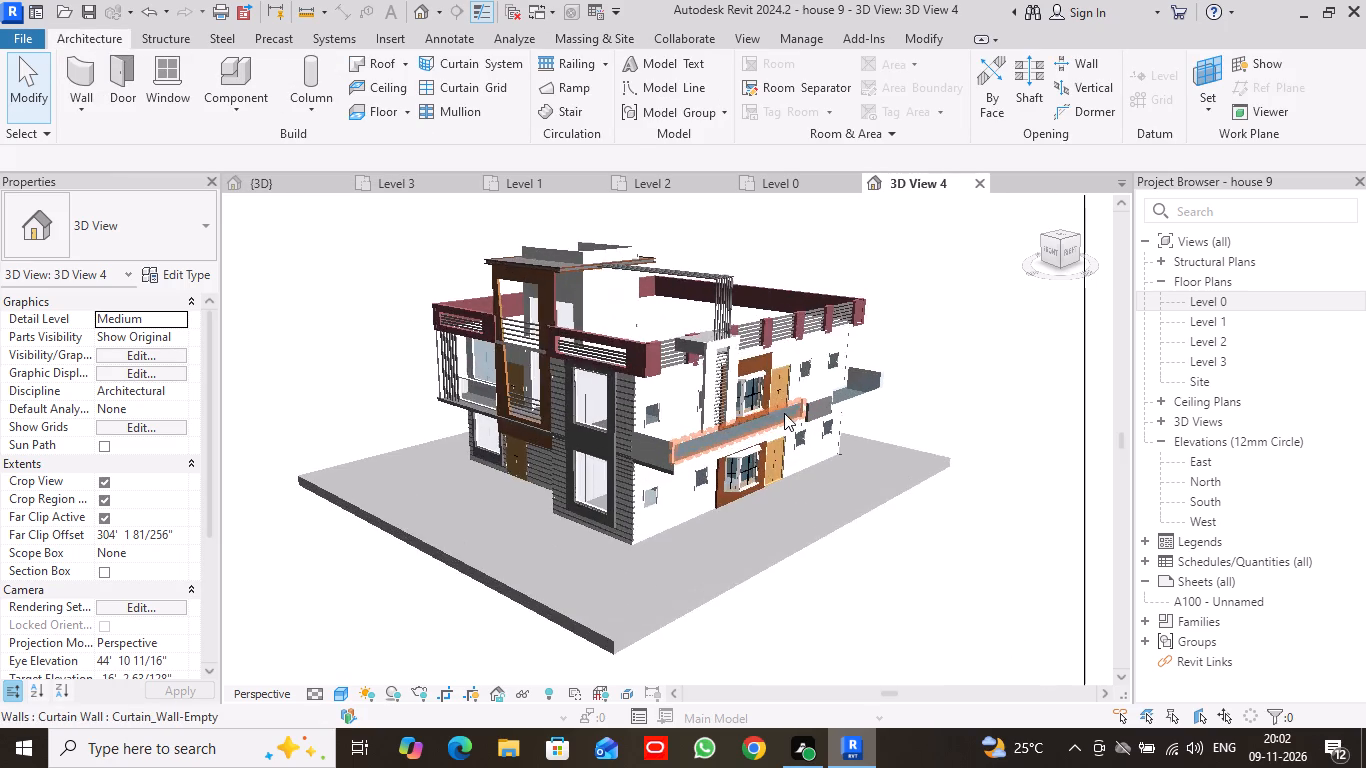
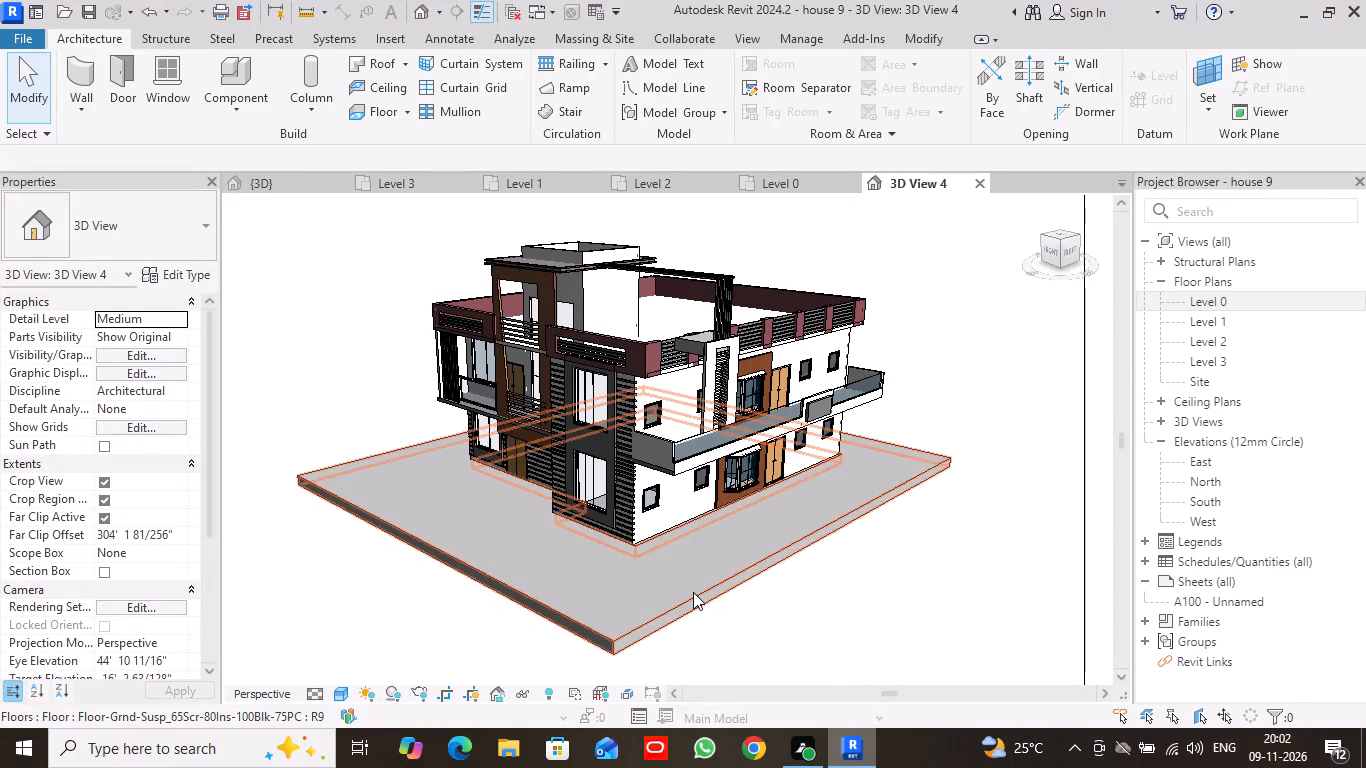
Review the whole house exterior and its base slab from the front corner in the perspective camera view.
scroll(693, 592, up, 3)
scroll(1000, 596, down, 2)
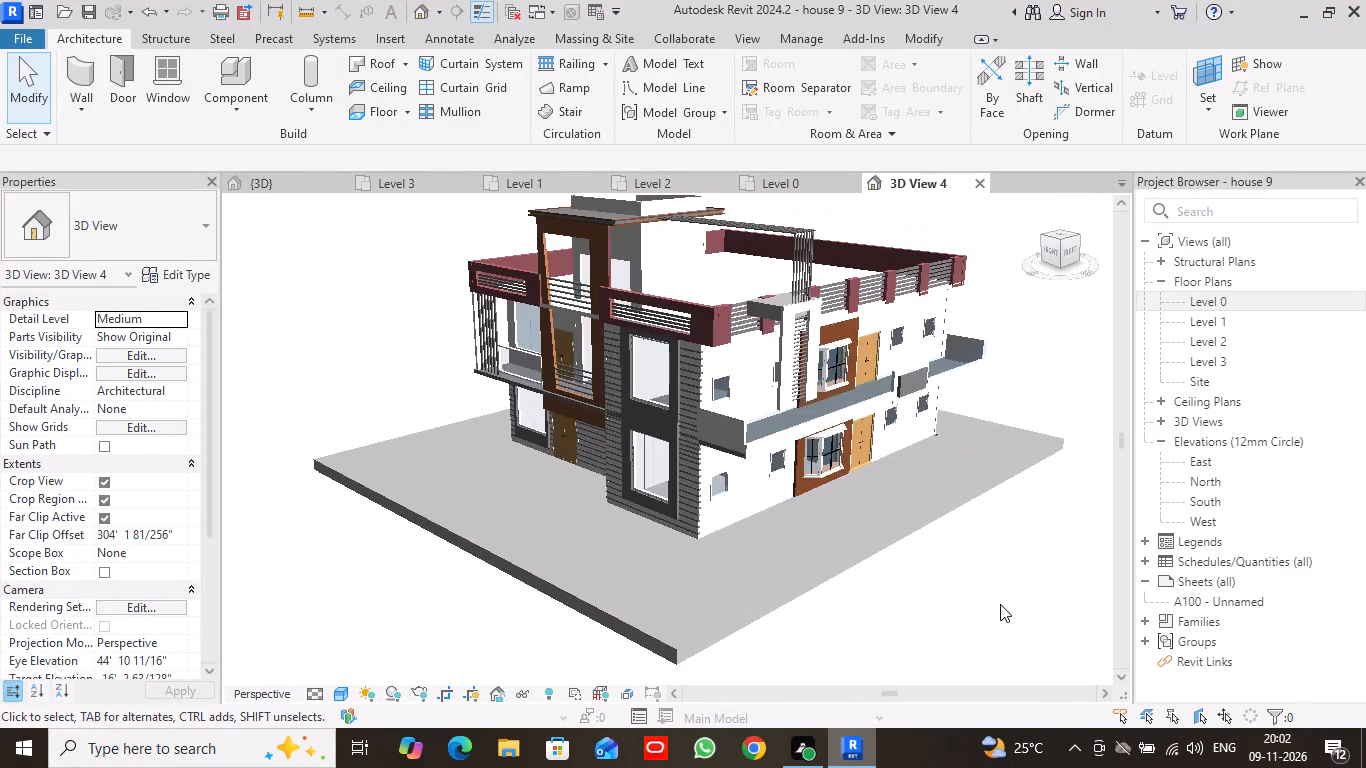
middle_drag(1000, 604, 1032, 609)
scroll(1031, 610, down, 1)
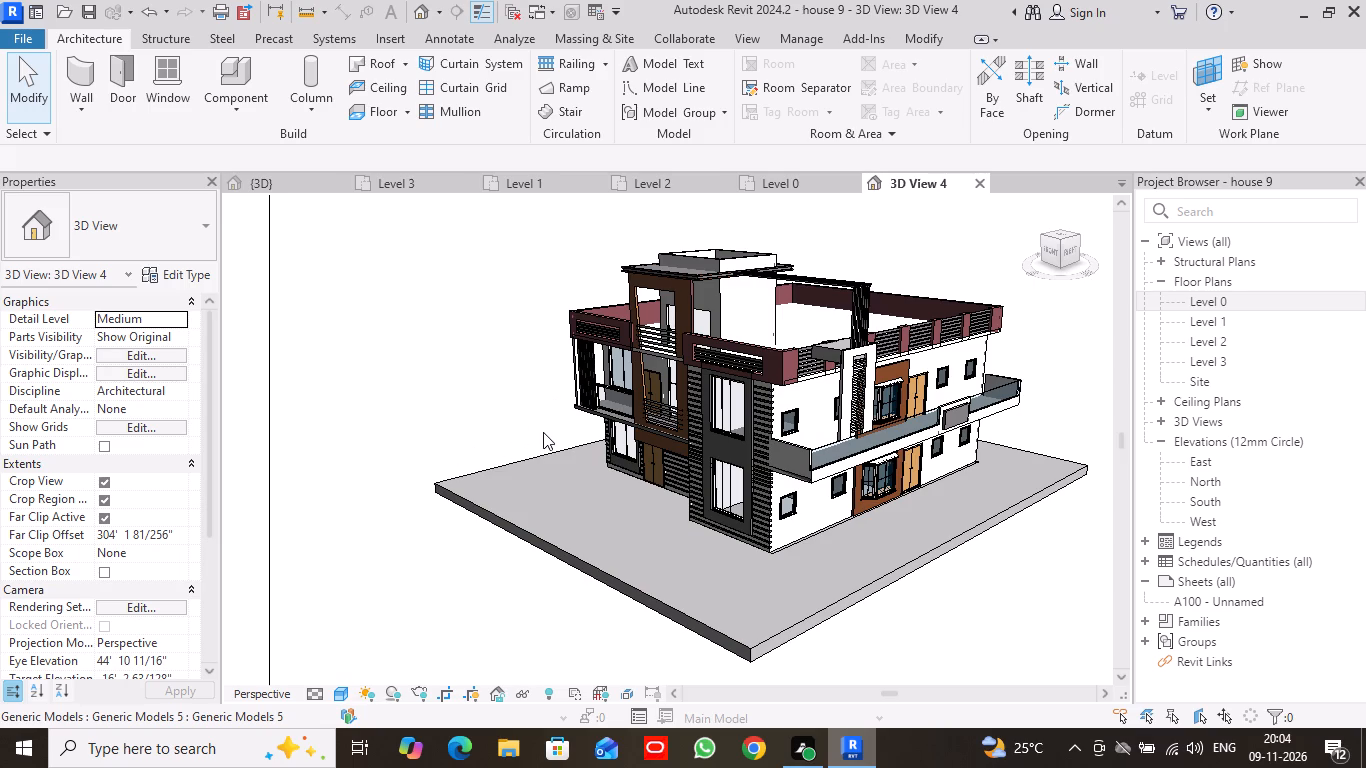
scroll(543, 432, down, 1)
middle_drag(534, 431, 483, 431)
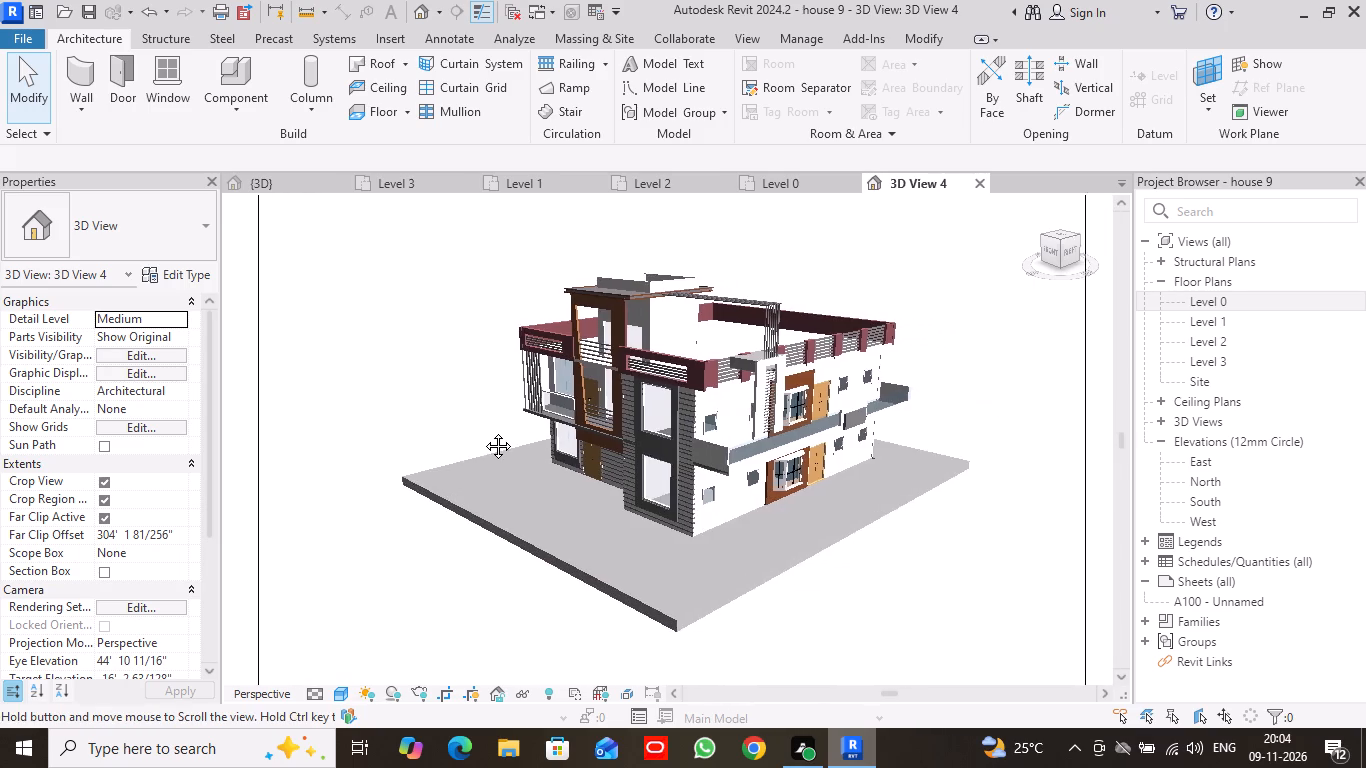
middle_drag(483, 431, 479, 431)
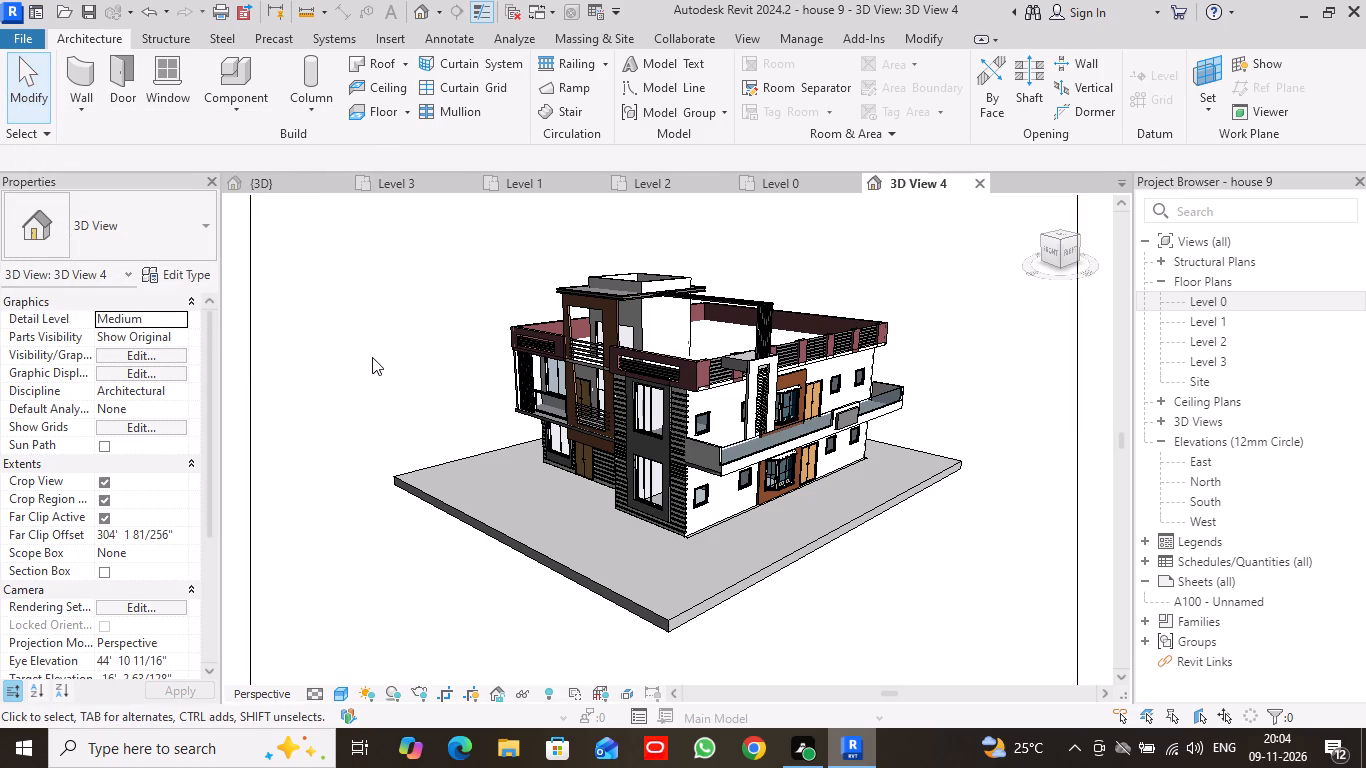
scroll(372, 357, down, 1)
scroll(372, 357, up, 1)
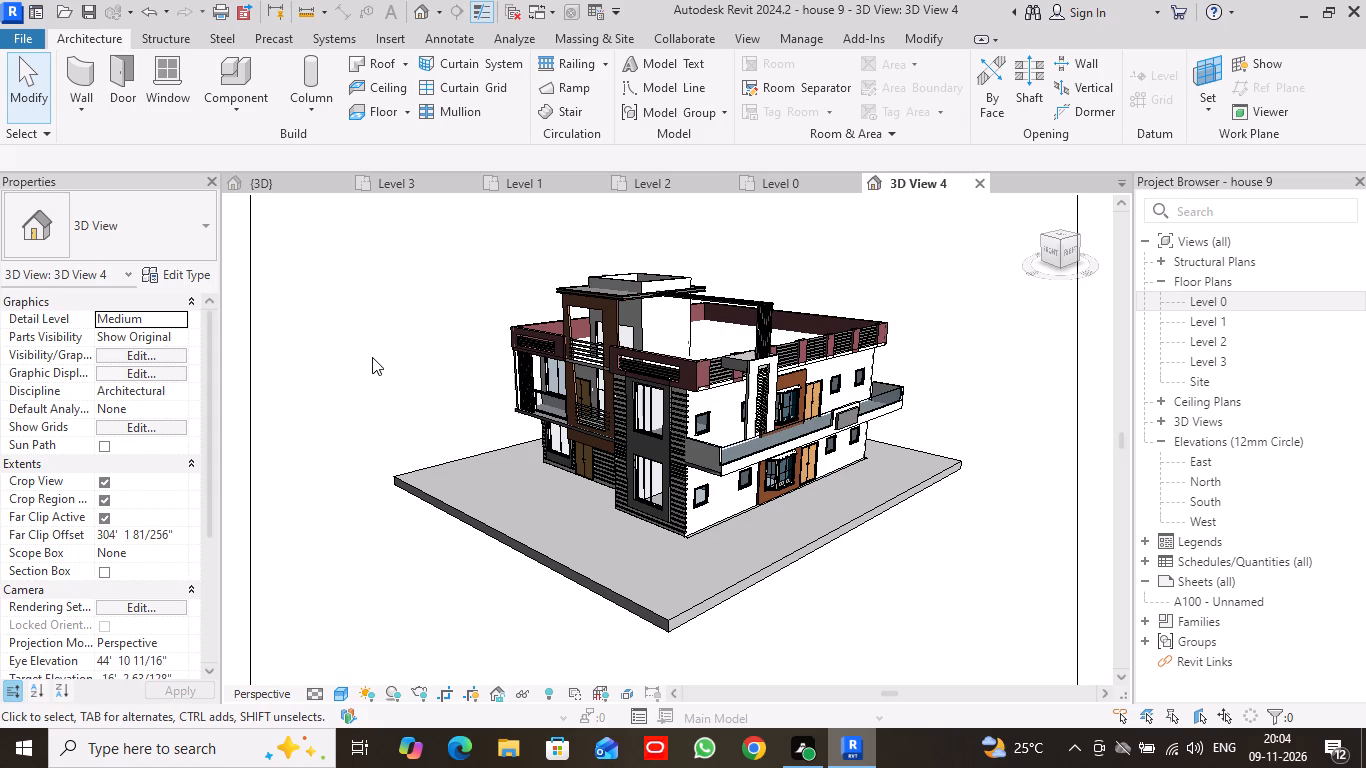
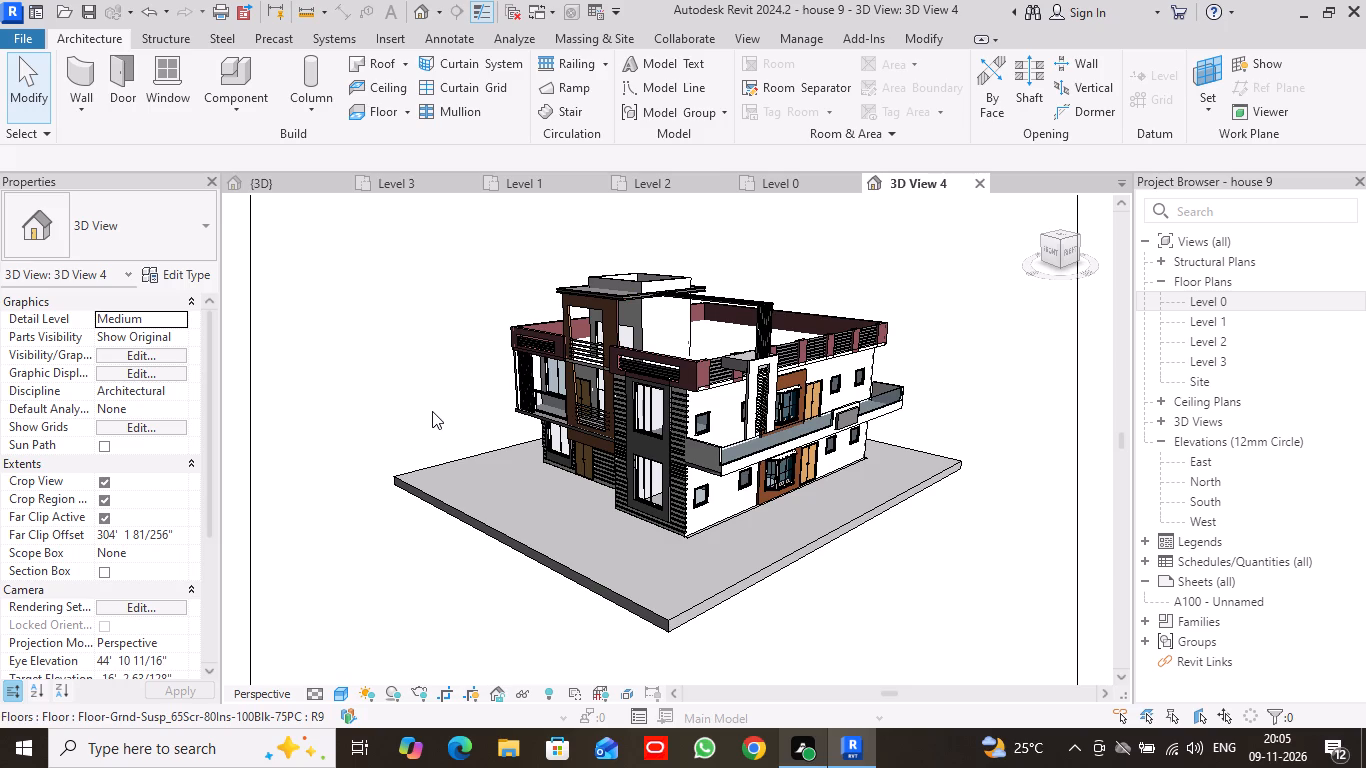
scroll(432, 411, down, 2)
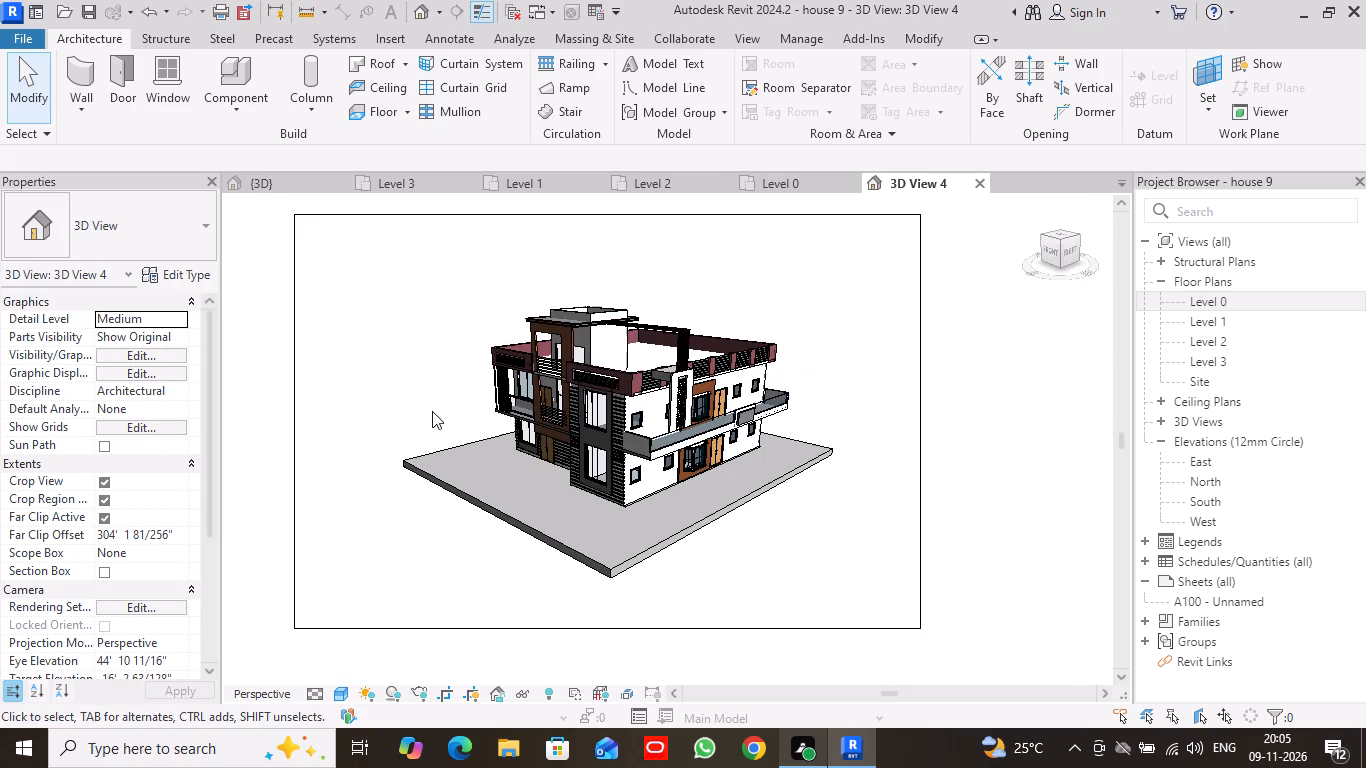
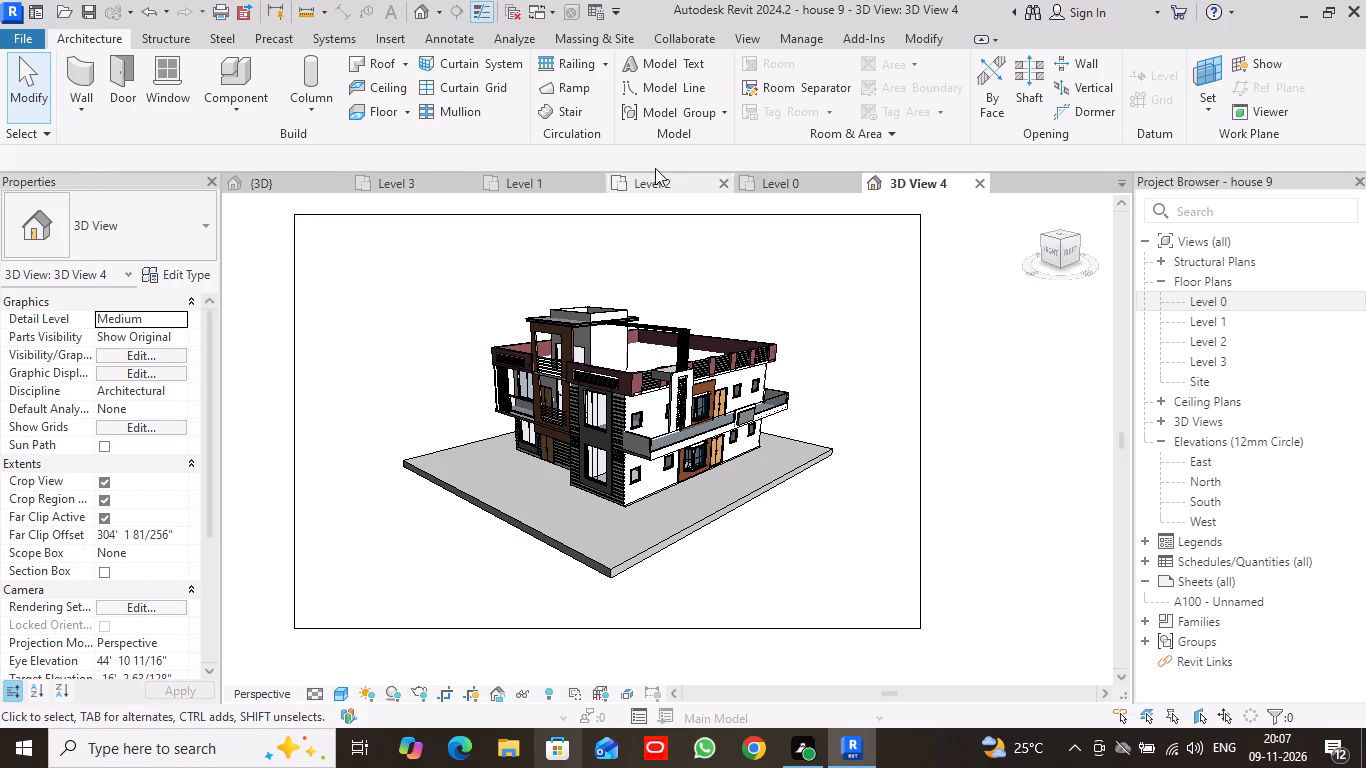
Switch from the 3D View 4 camera perspective to the default {3D} view of the house.
click(271, 186)
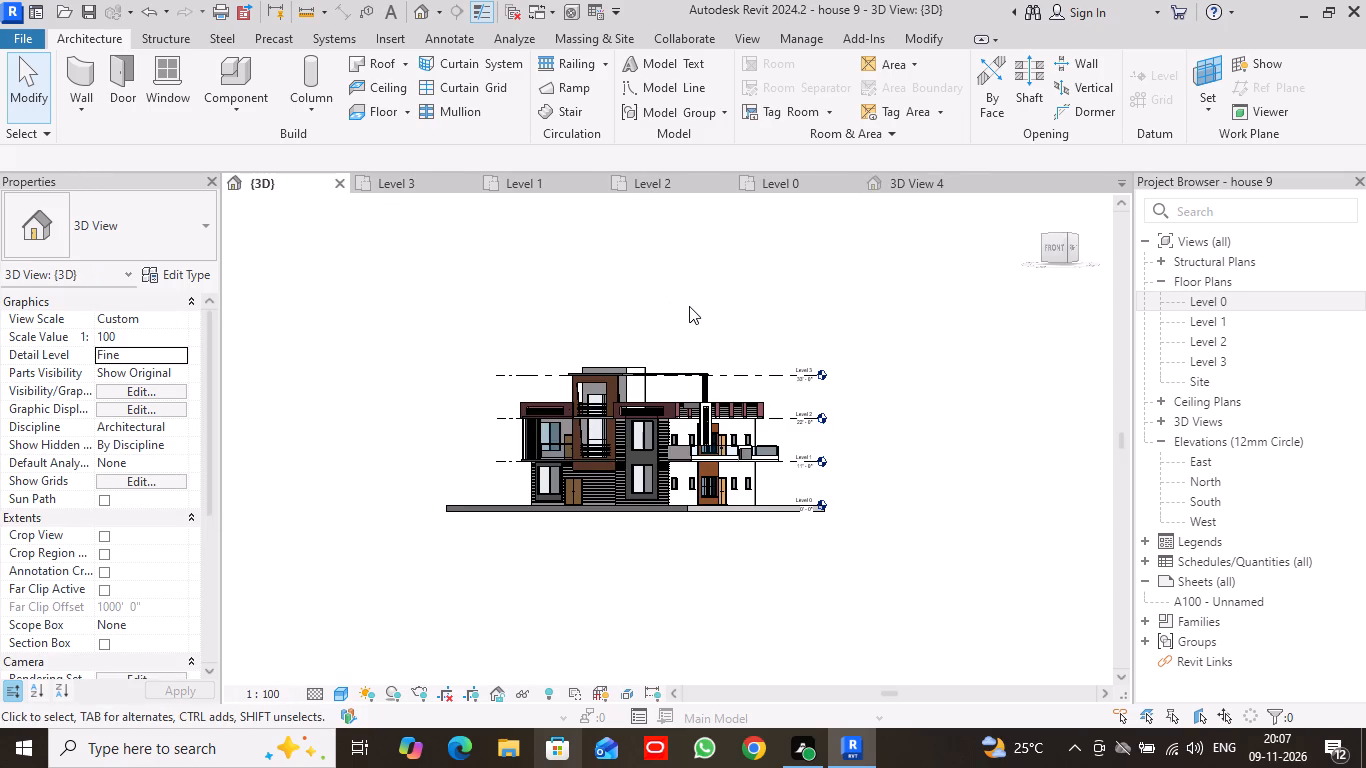
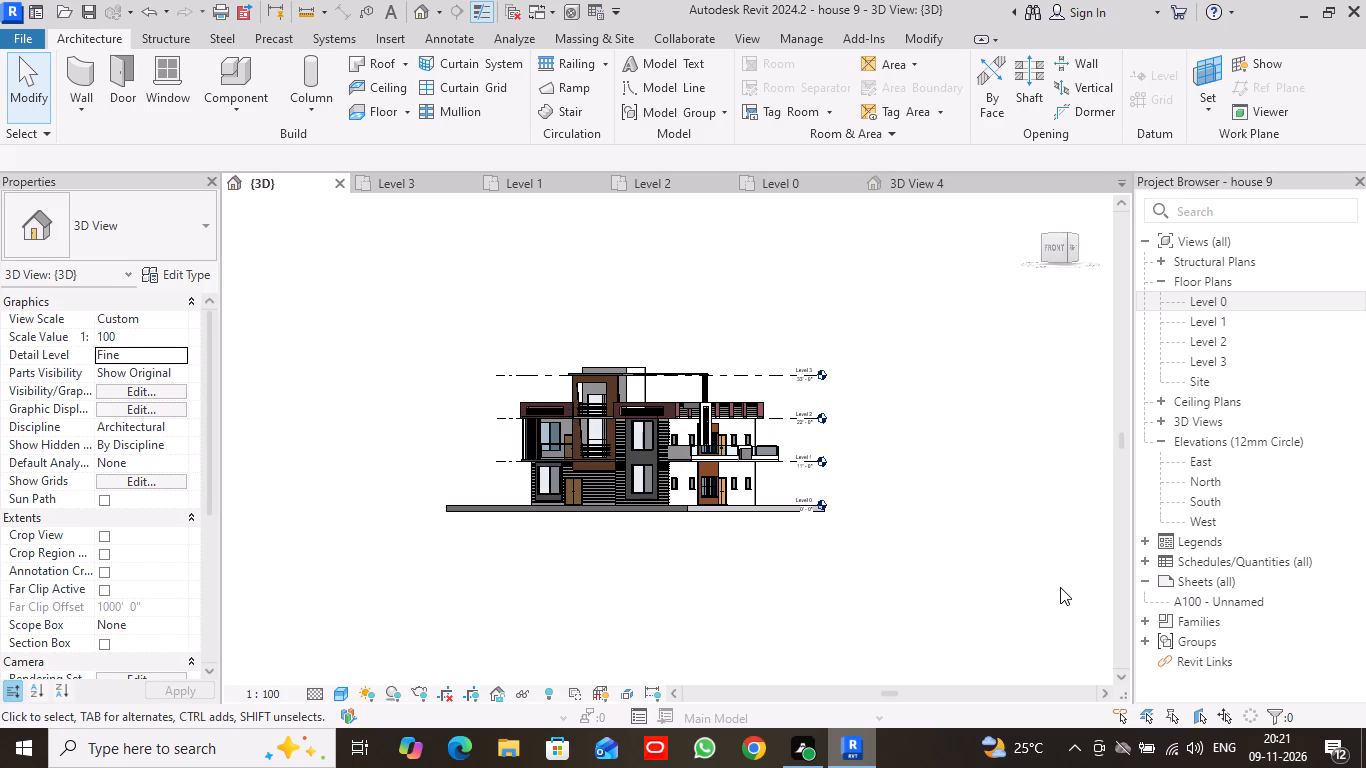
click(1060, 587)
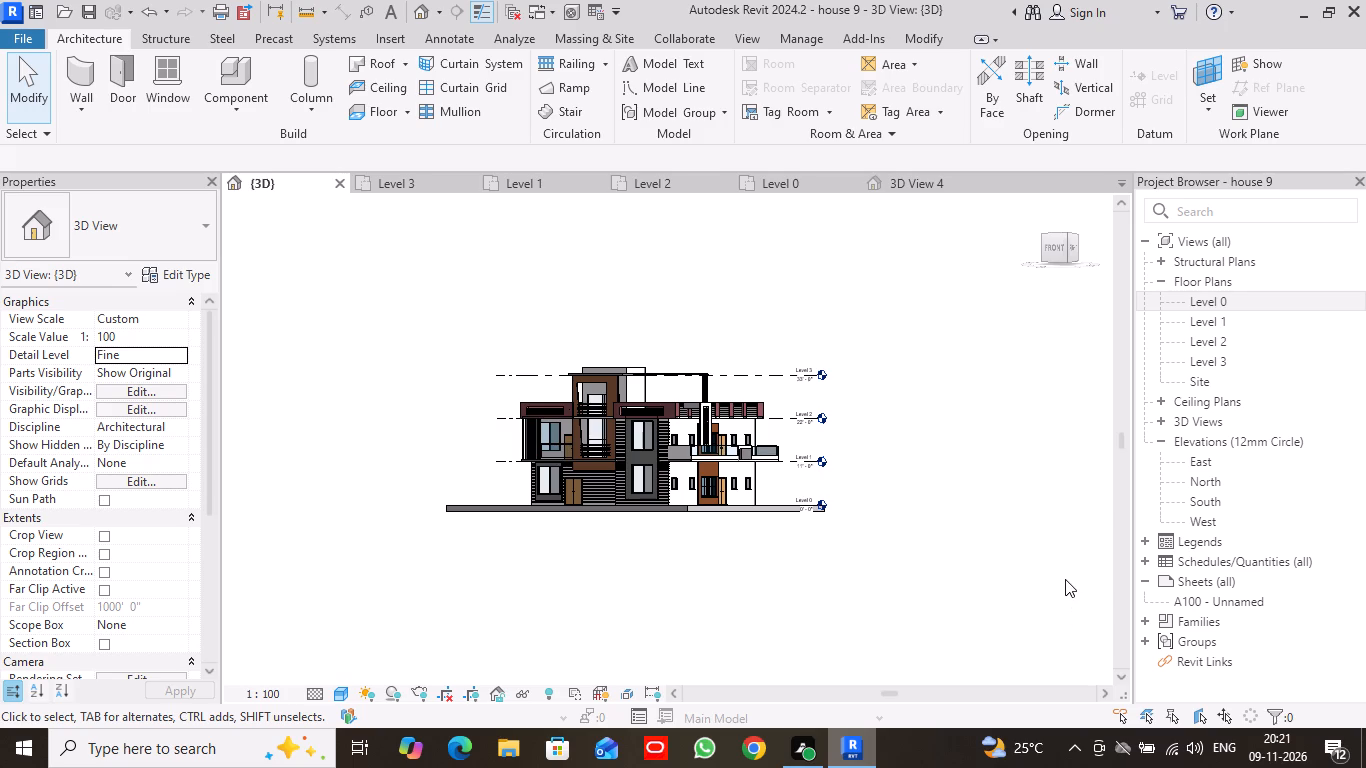
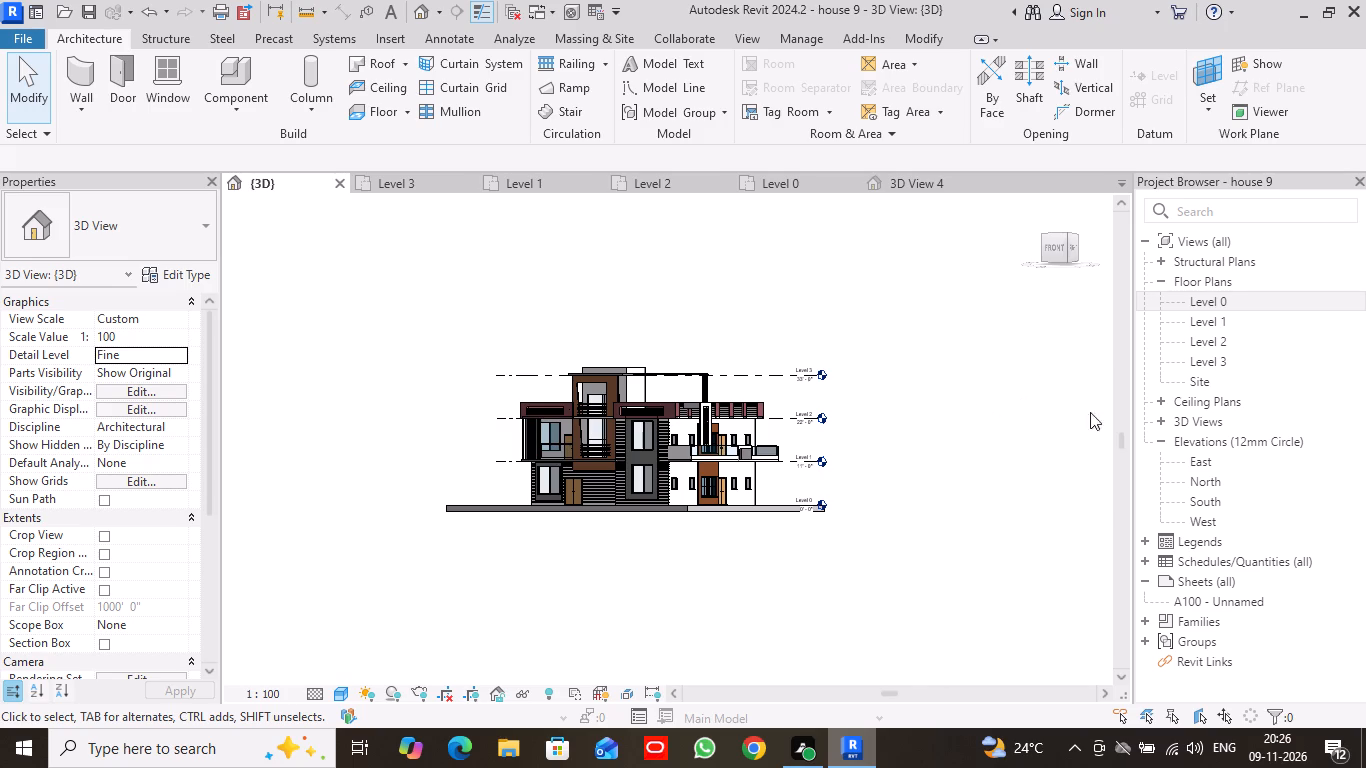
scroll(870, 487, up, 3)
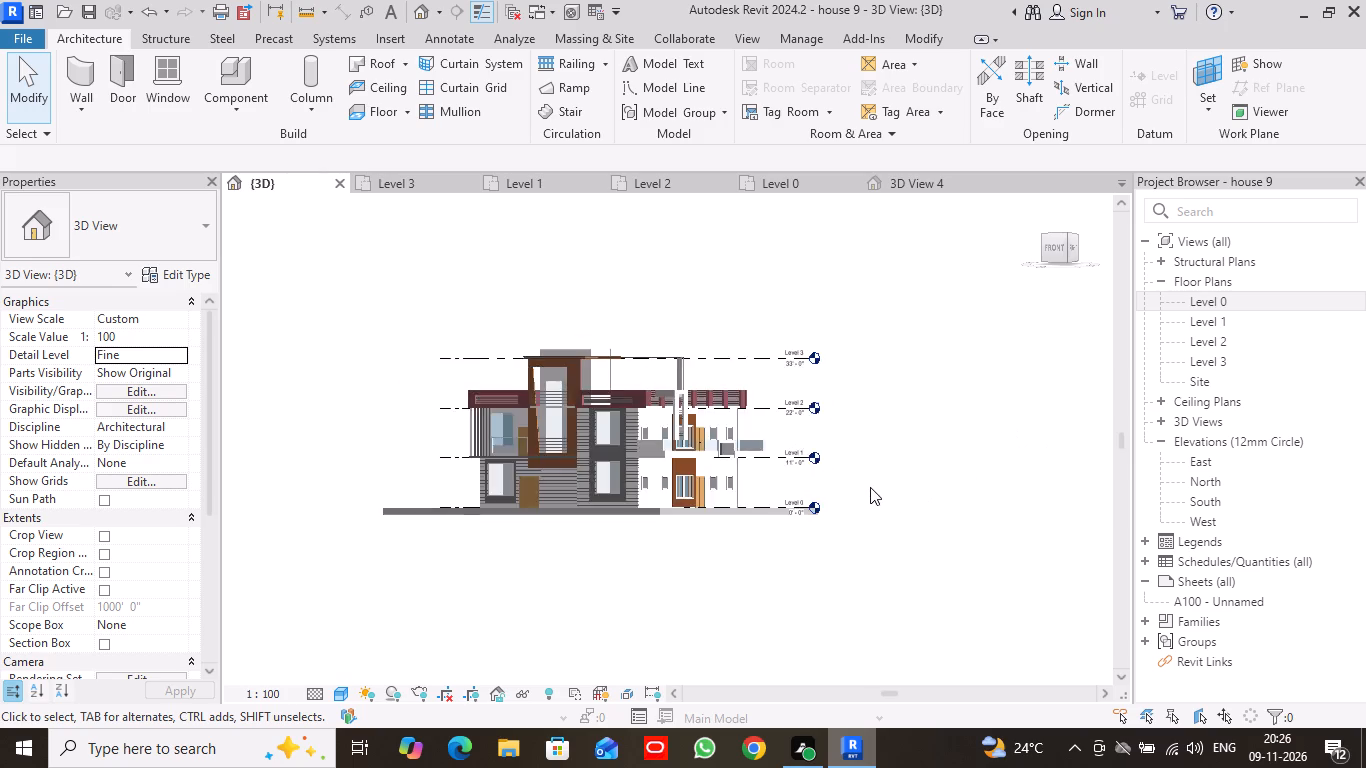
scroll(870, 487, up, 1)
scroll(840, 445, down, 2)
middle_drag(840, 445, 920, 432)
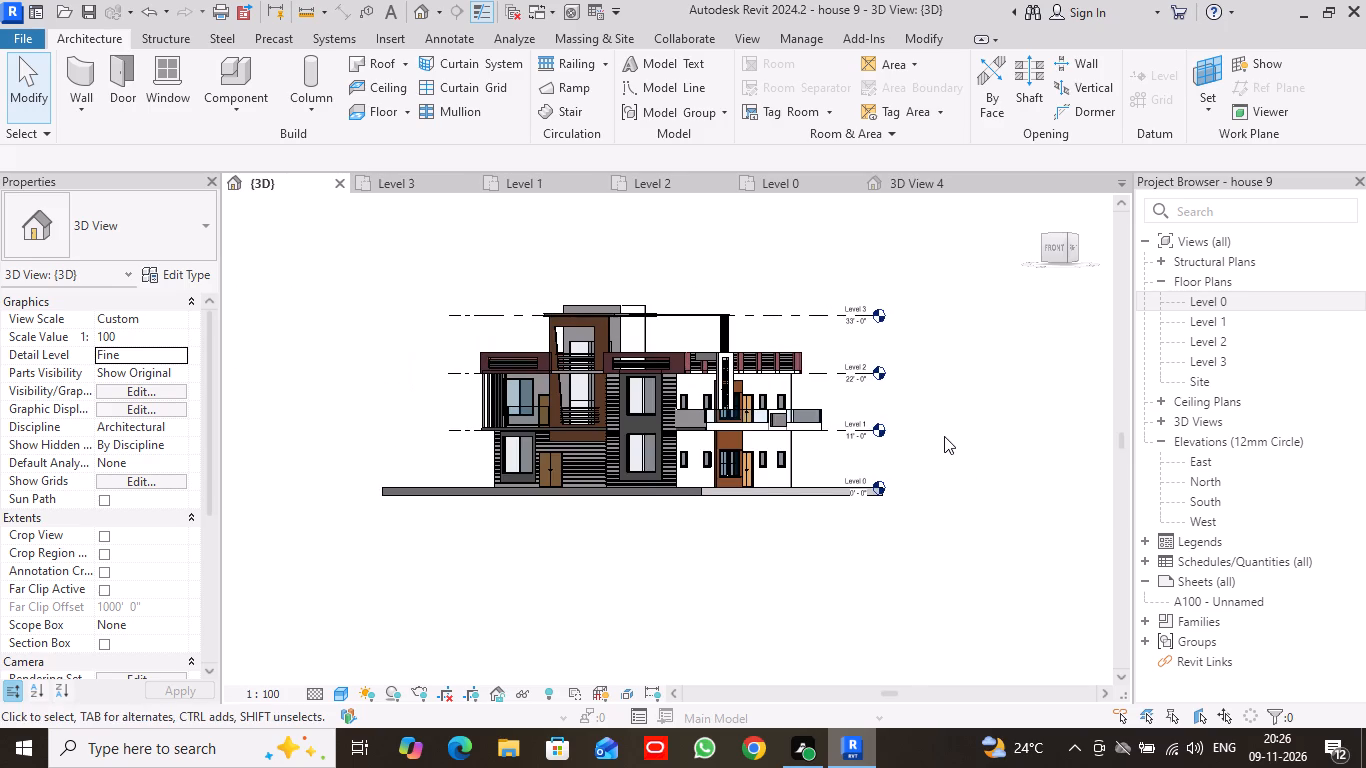
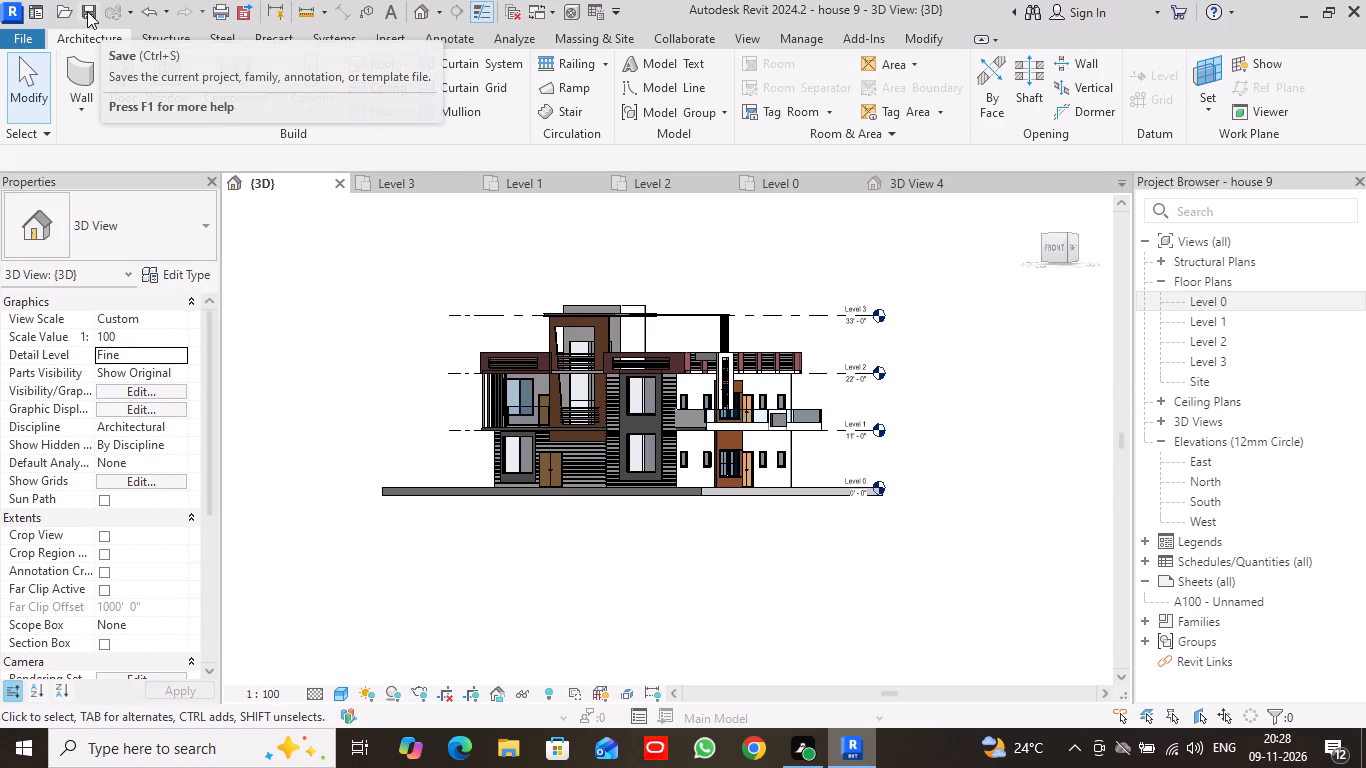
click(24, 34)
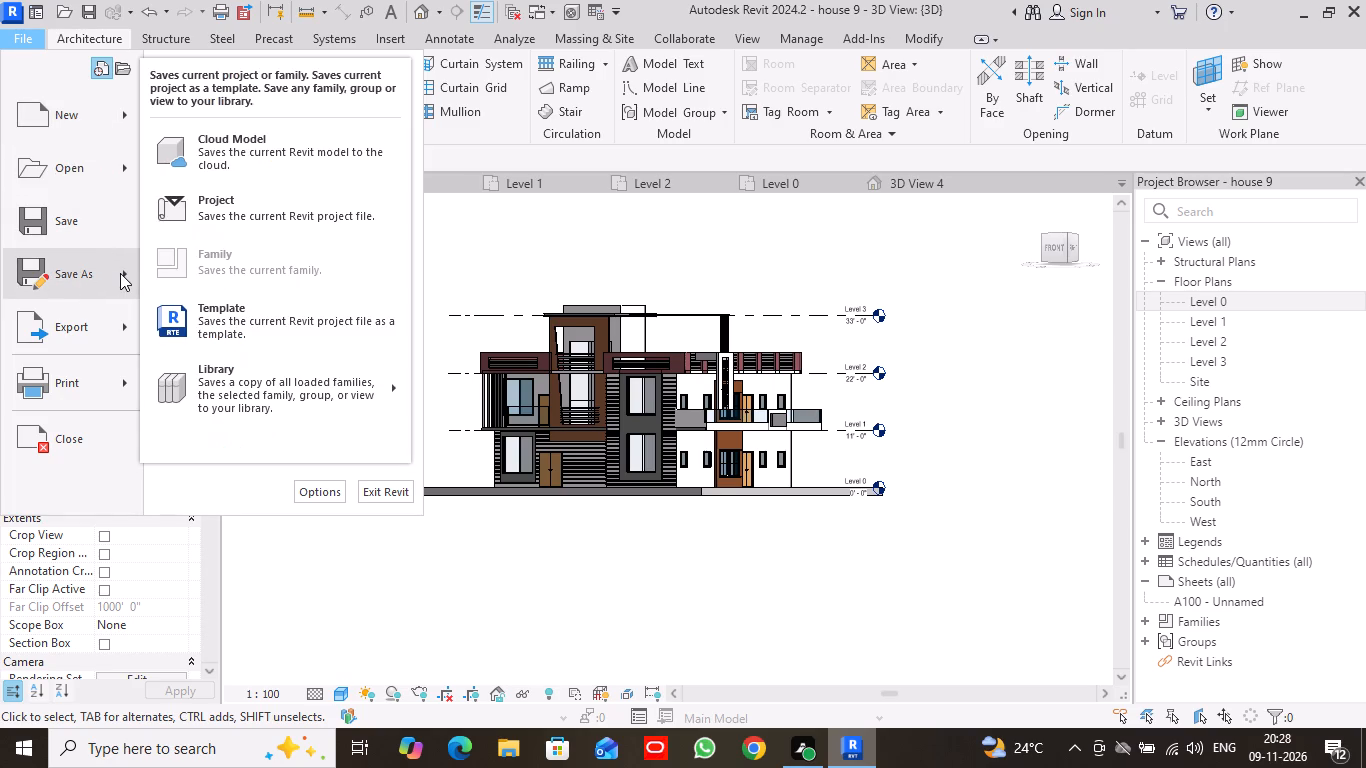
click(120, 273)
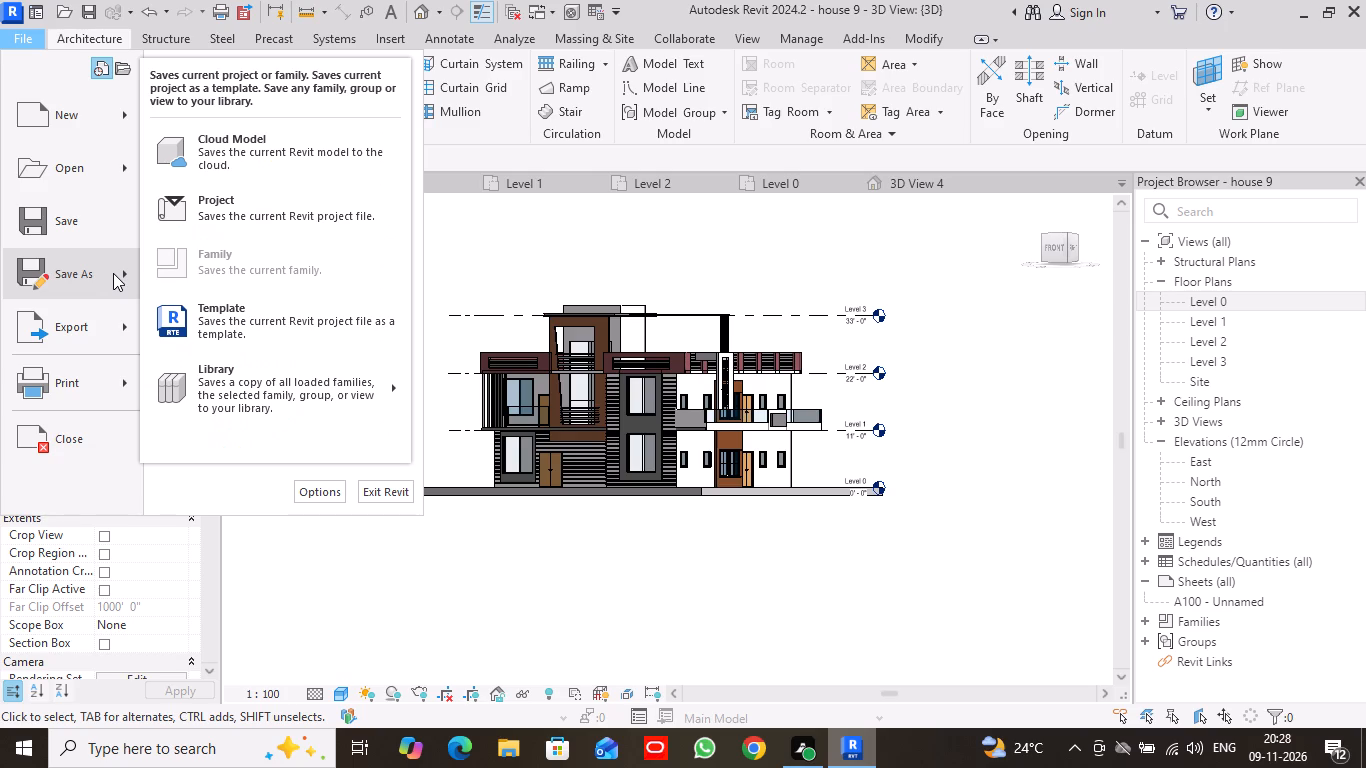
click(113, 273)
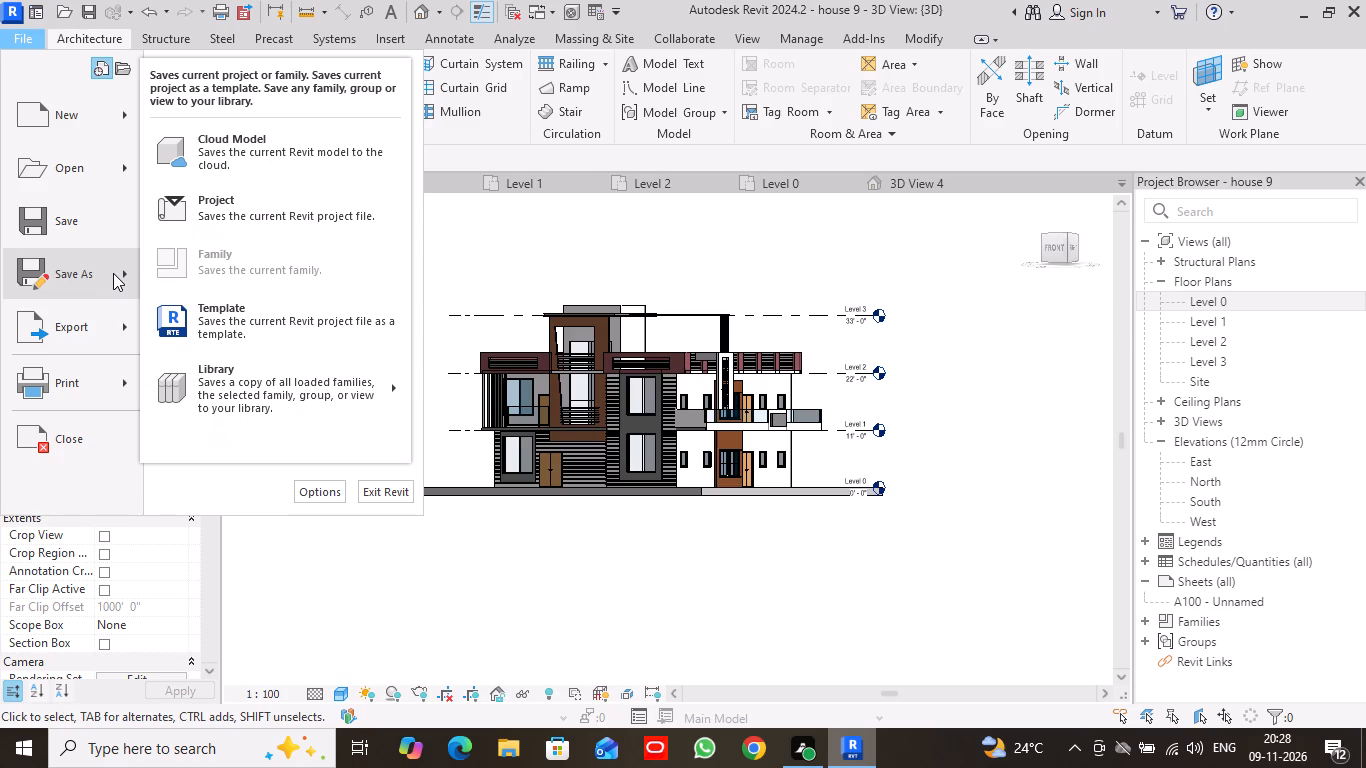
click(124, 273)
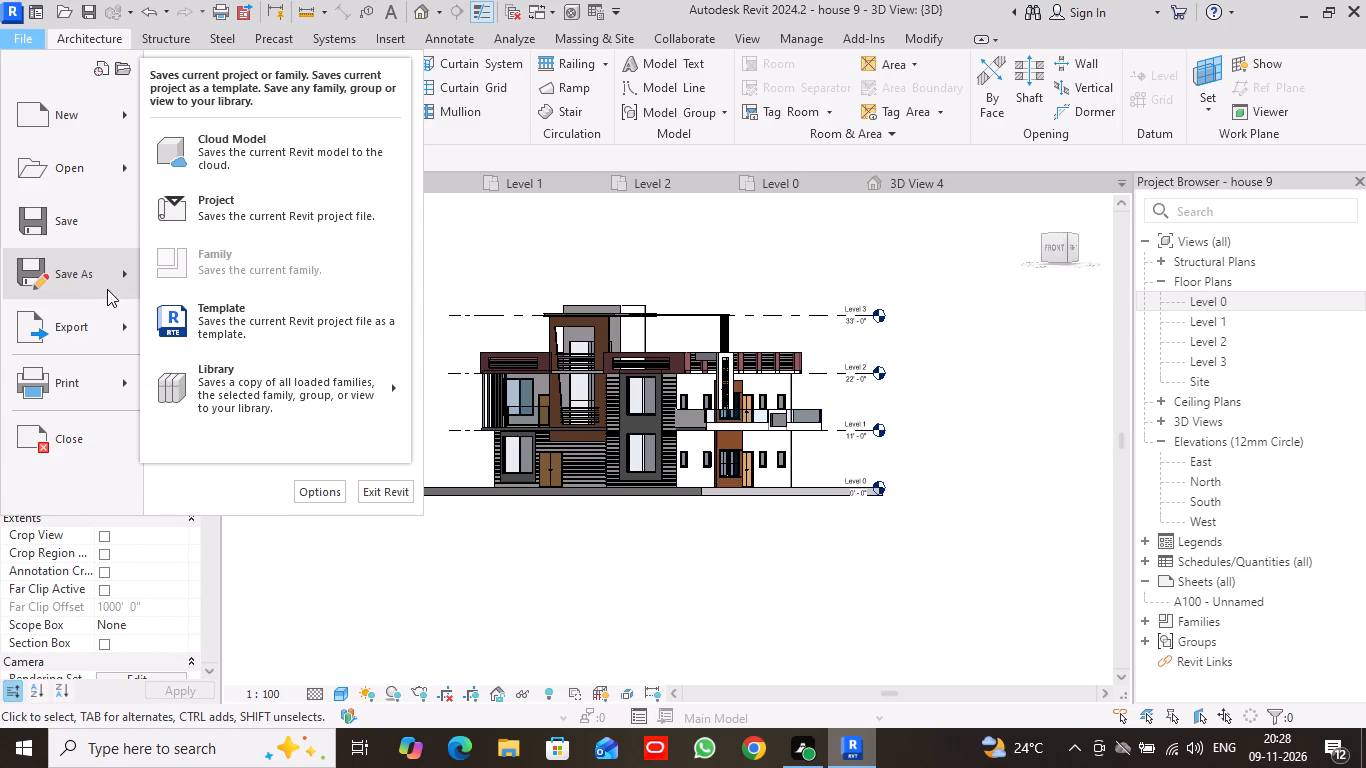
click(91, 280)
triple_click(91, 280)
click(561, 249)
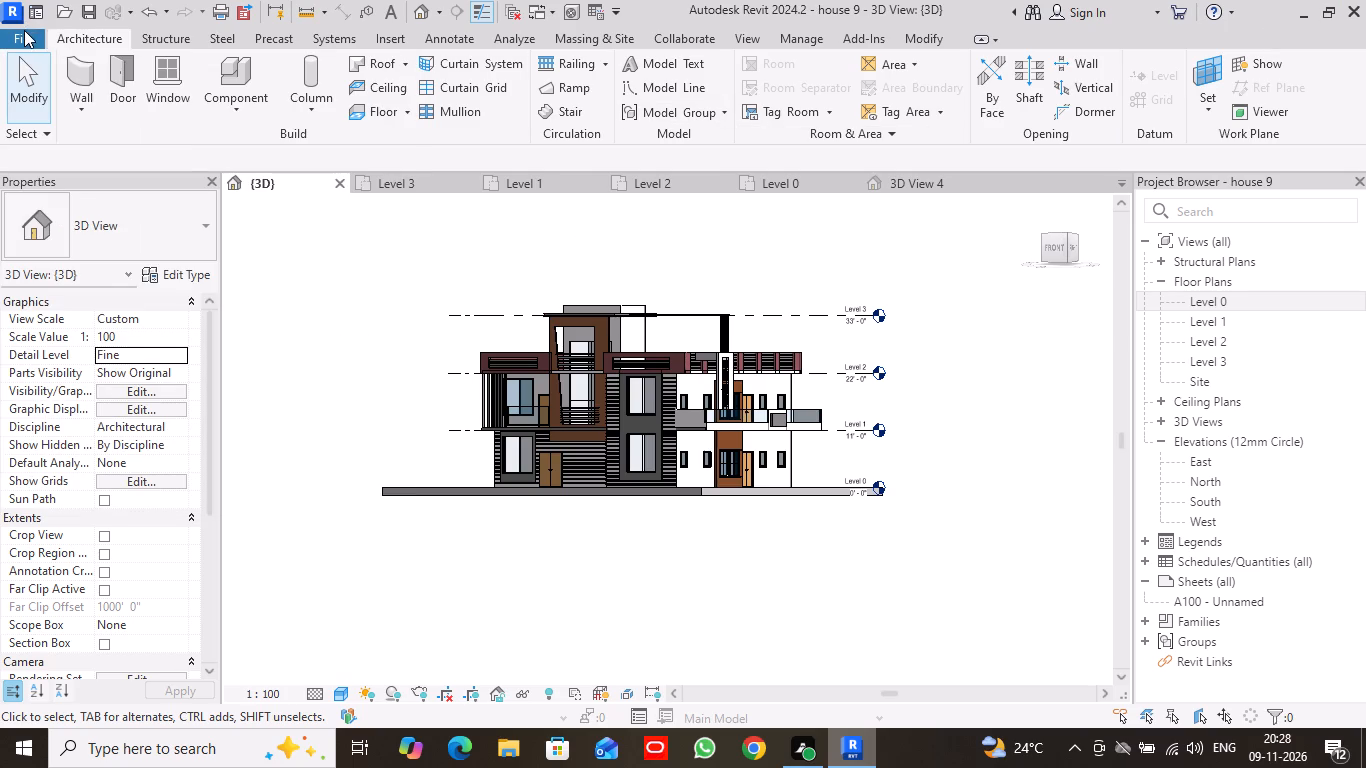
Save the house 9 project under its existing file name.
click(24, 32)
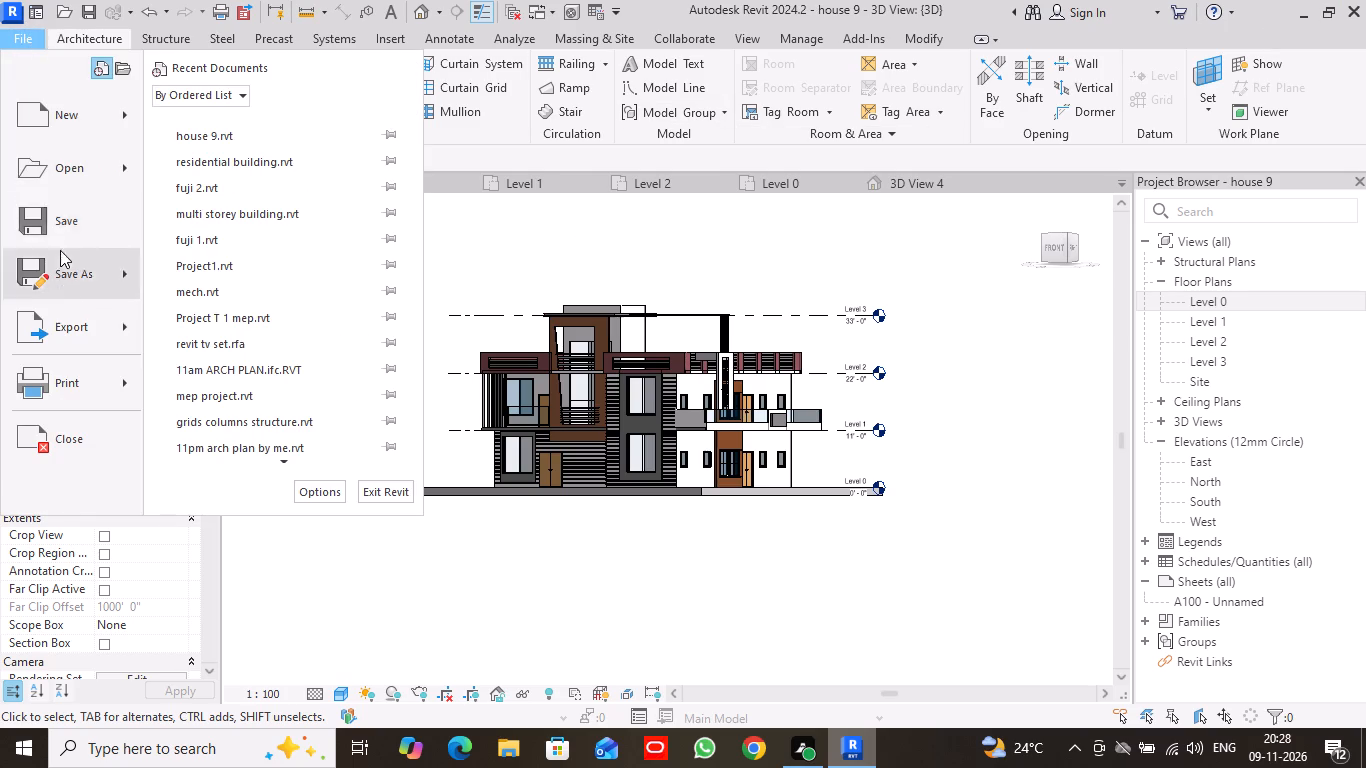
click(61, 268)
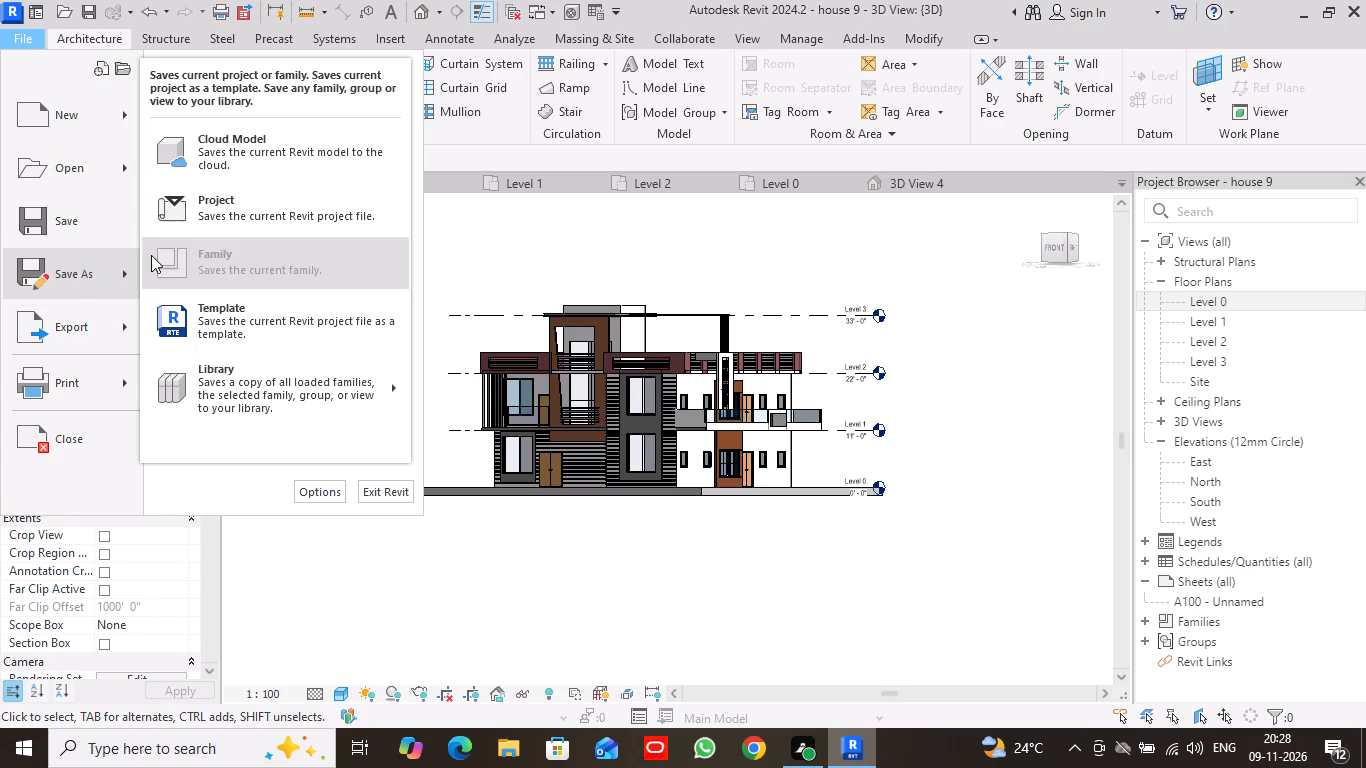
click(78, 227)
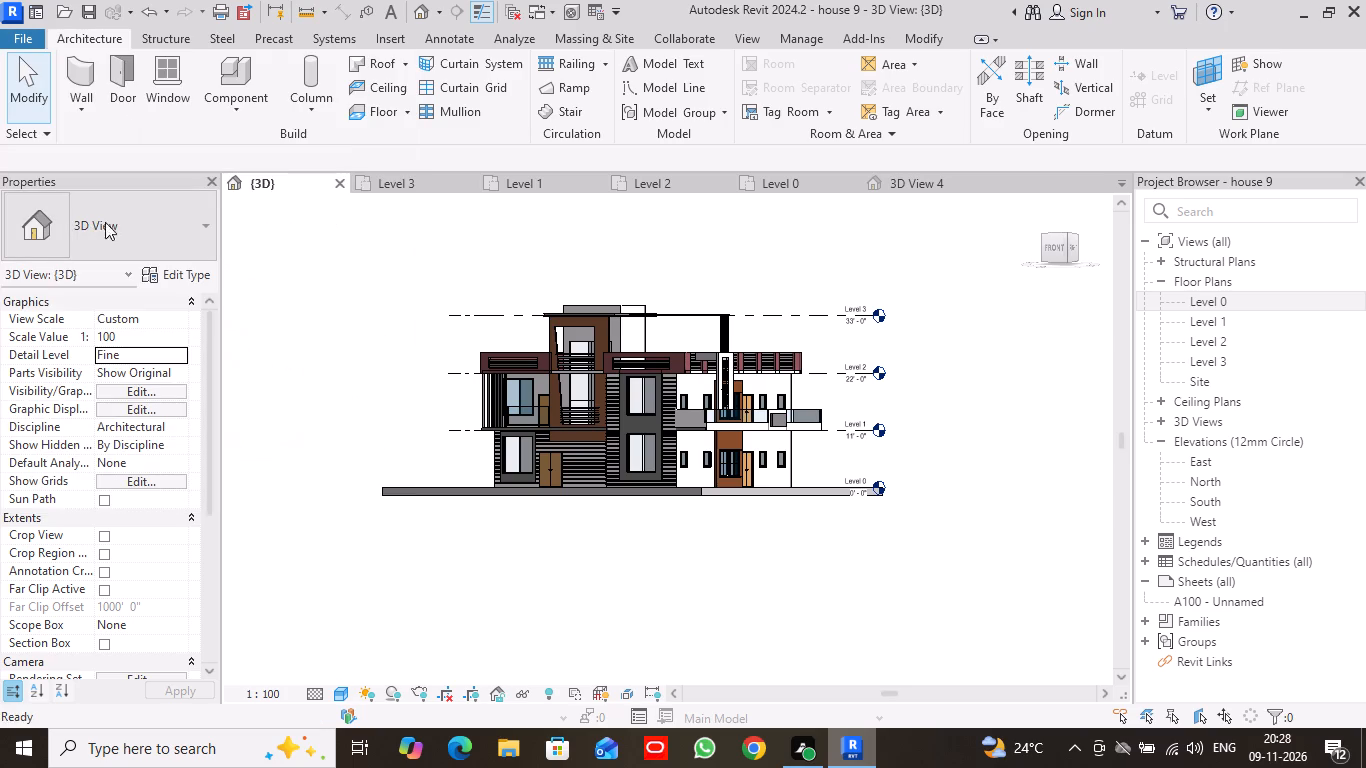
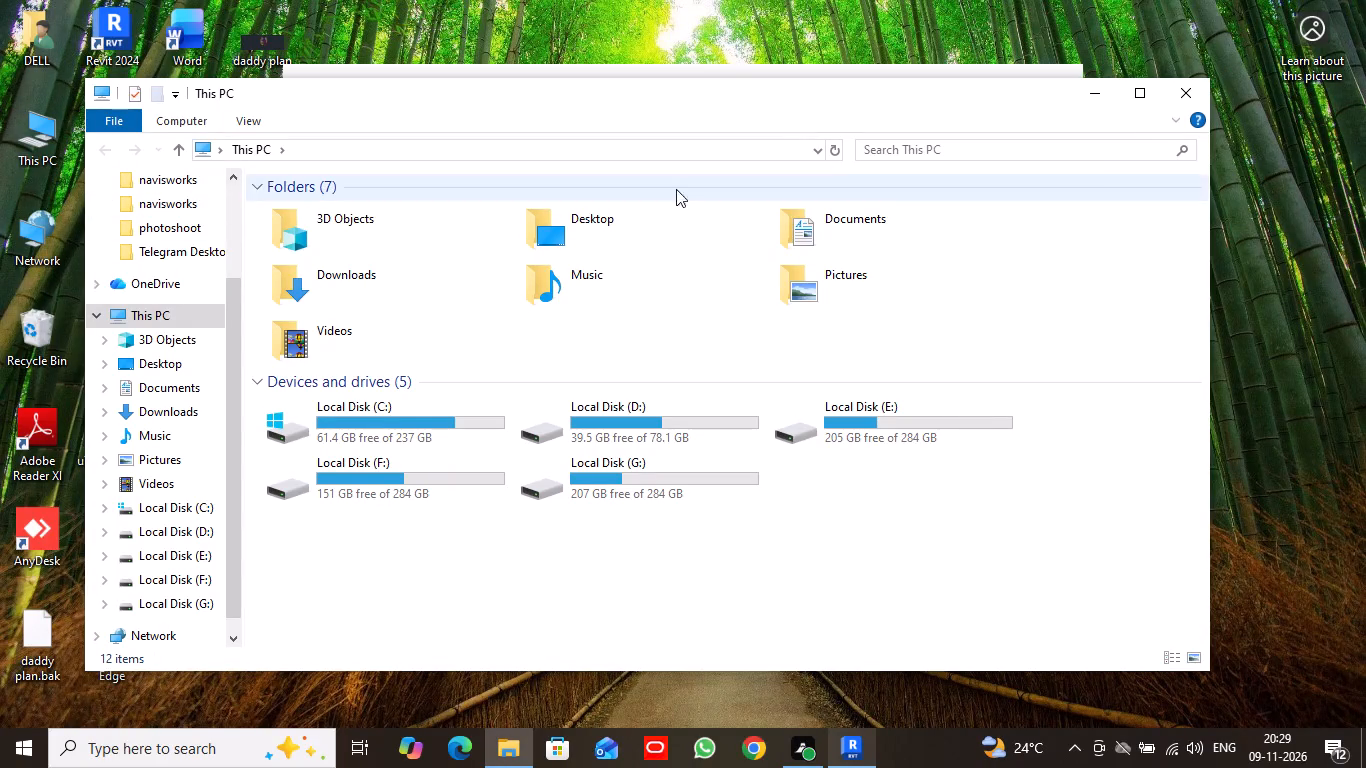
In a maximized File Explorer window, open the Documents folder and locate the saved house 9 project files.
click(1142, 100)
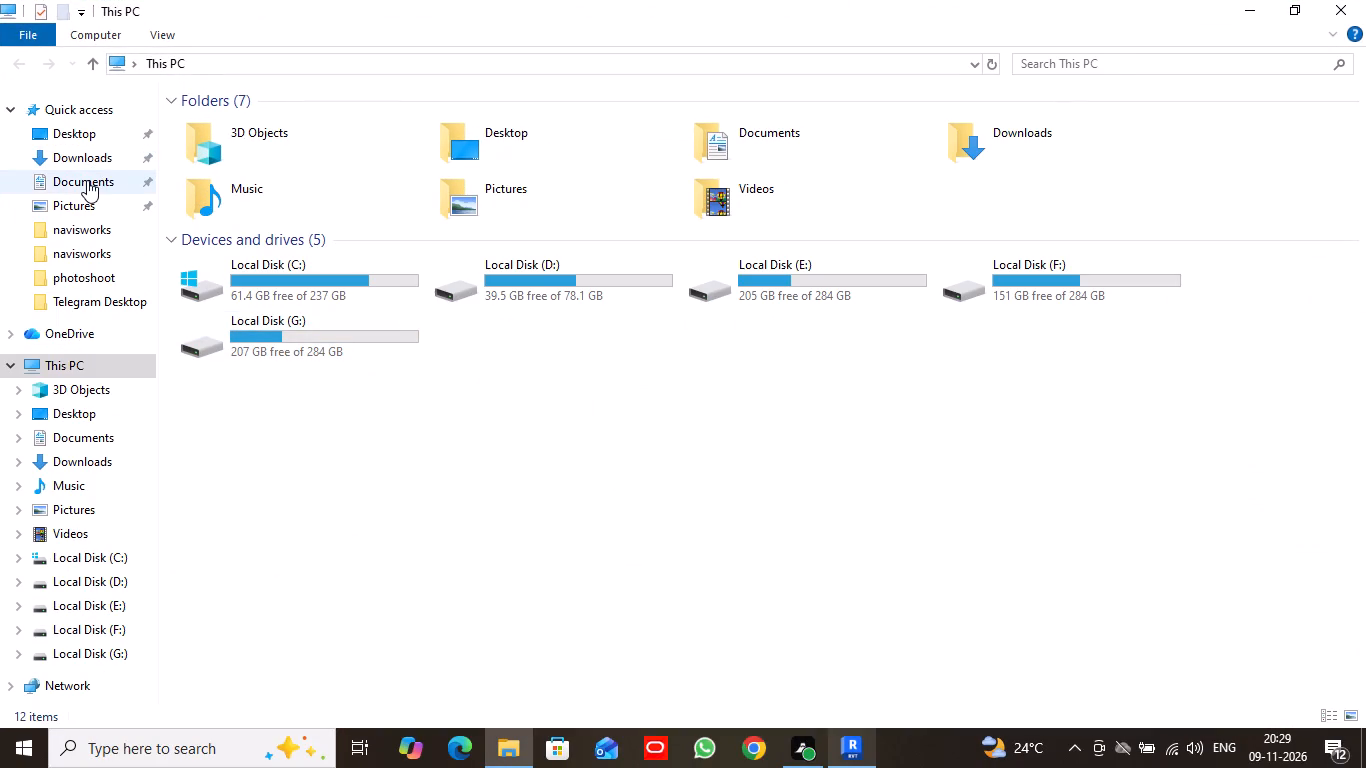
double_click(87, 180)
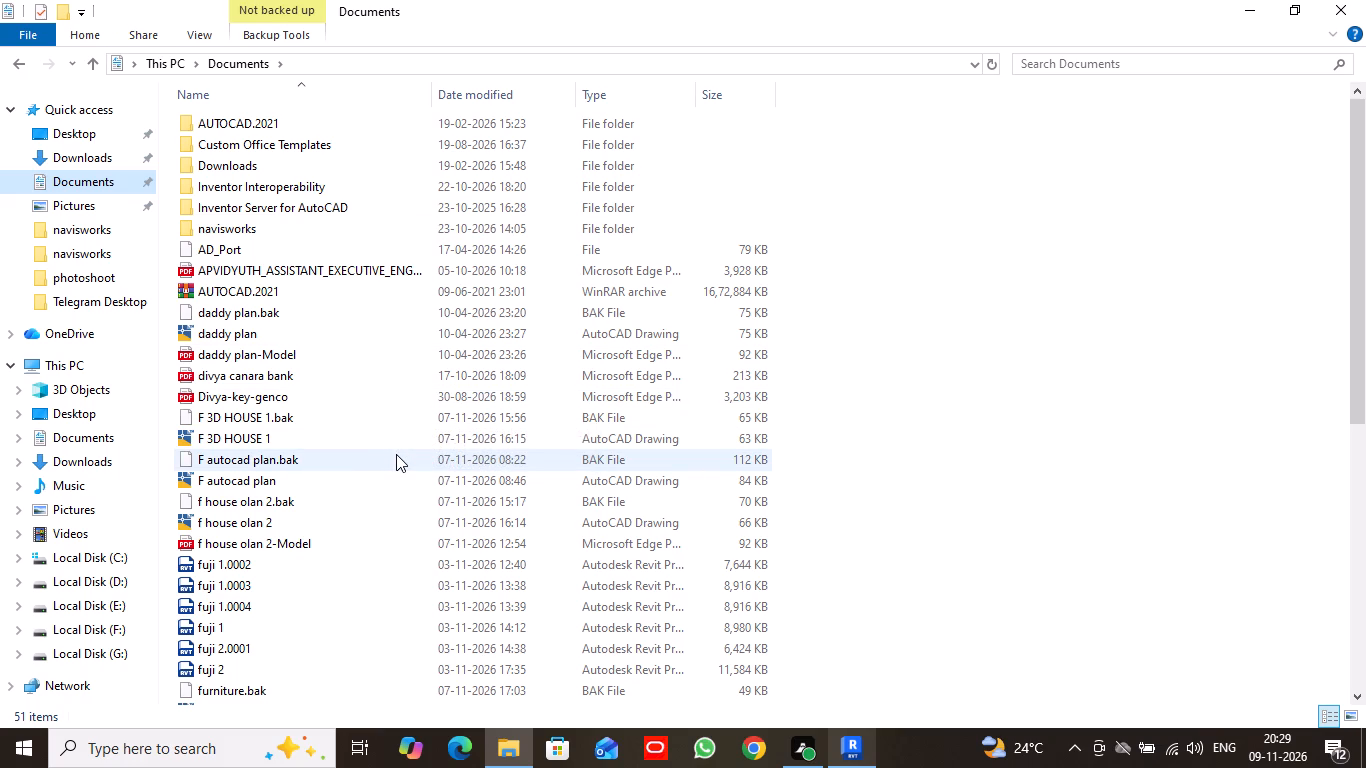
scroll(409, 409, down, 3)
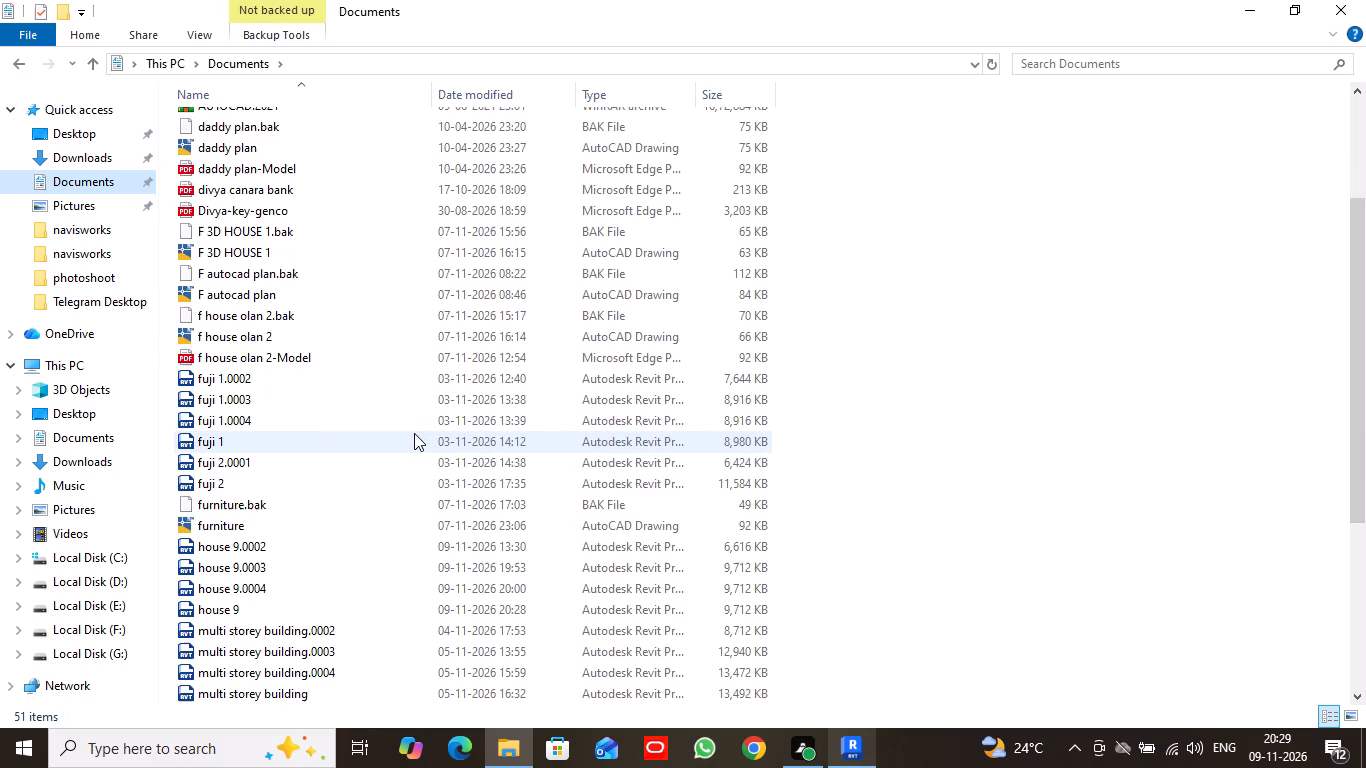